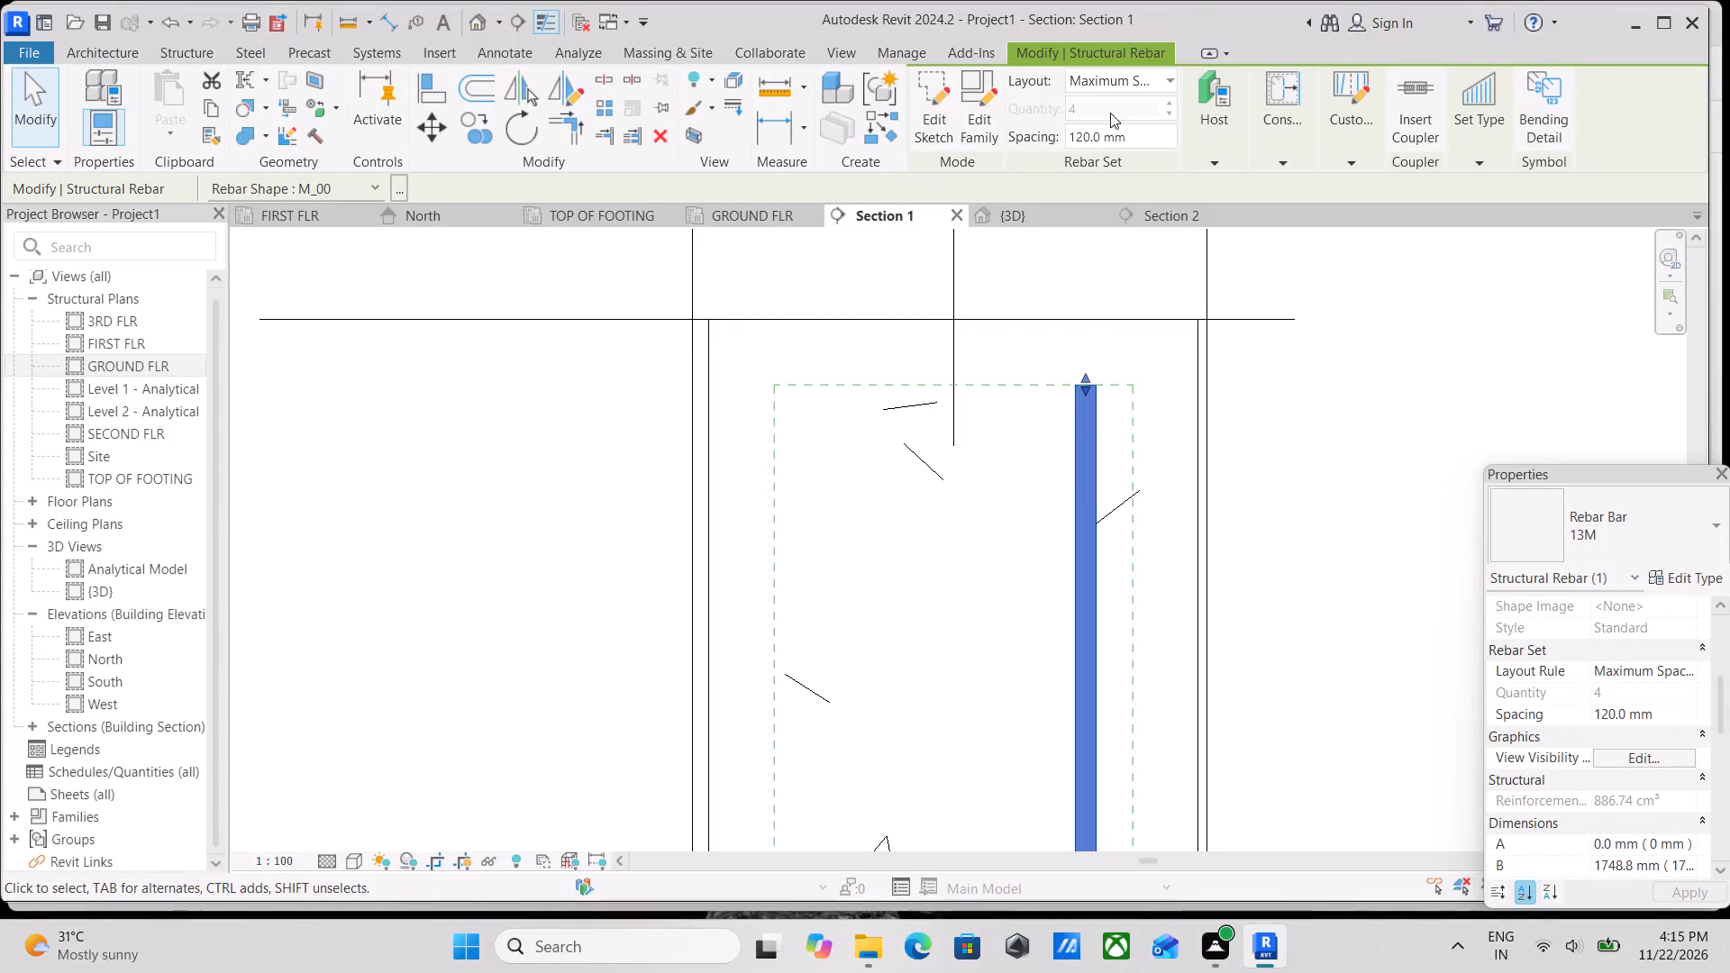
Set the layout of the selected vertical M_00 rebar near the column's east face to Single.
click(1130, 79)
click(1126, 114)
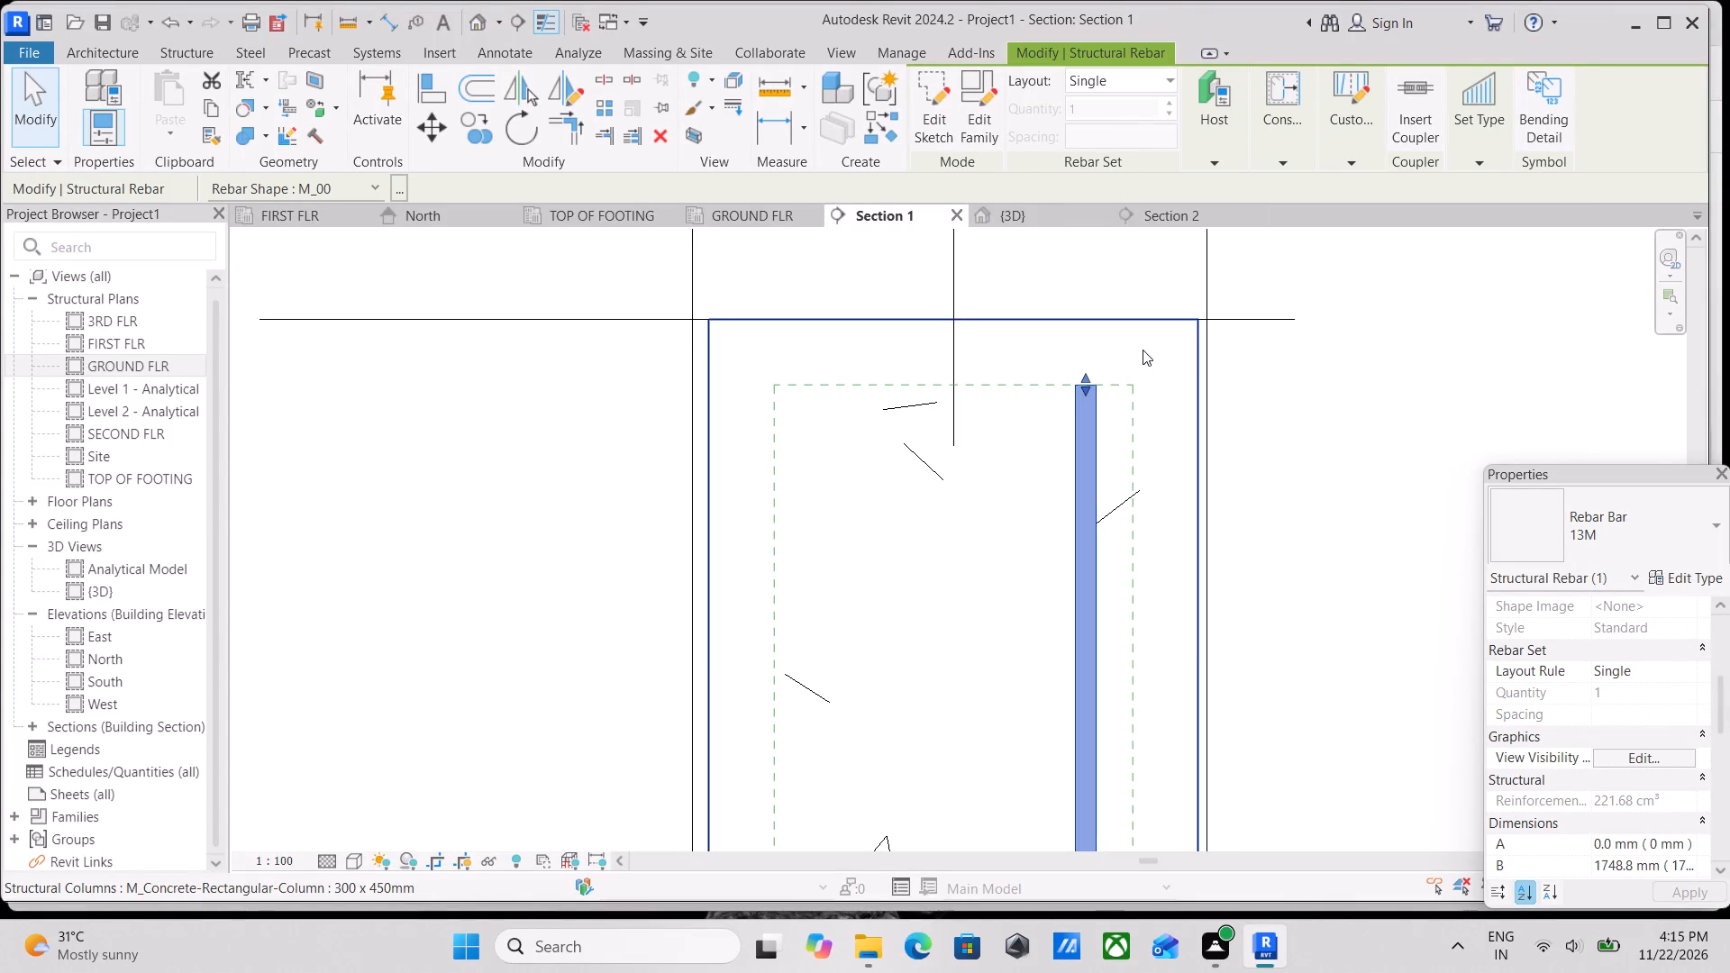
scroll(1089, 496, up, 2)
middle_drag(1083, 492, 988, 463)
key(Escape)
key(Escape)
scroll(1015, 536, down, 3)
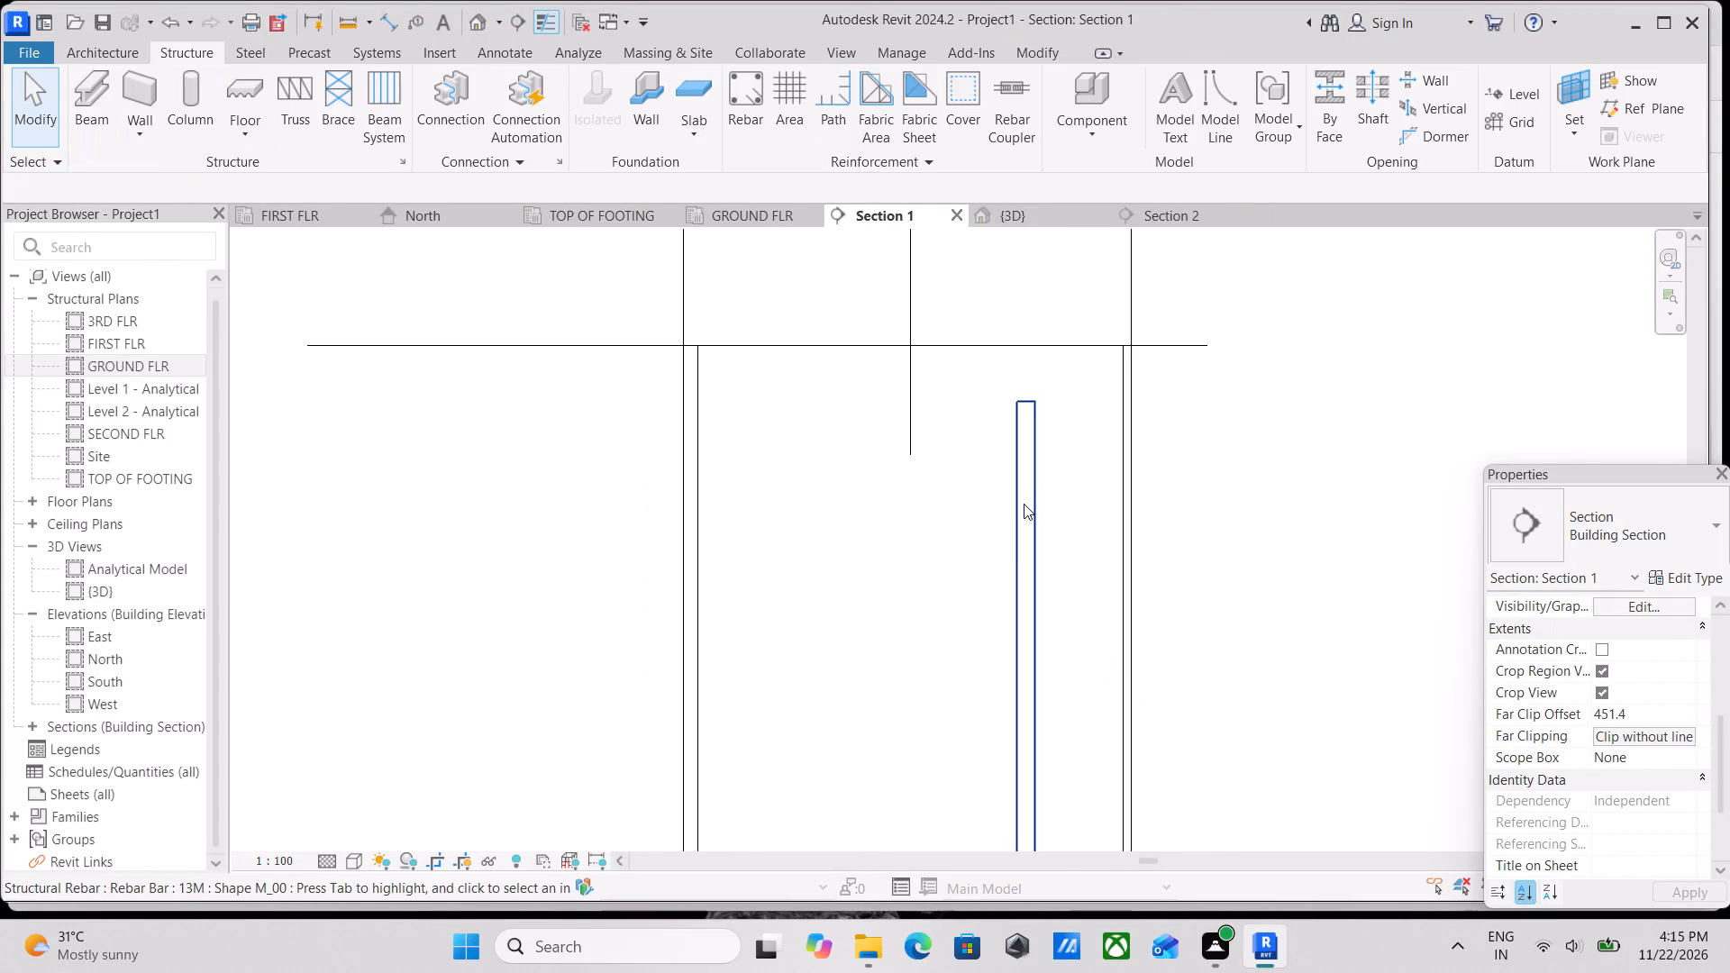
Set the vertical M_00 bar near the column's east face to show unobscured in the {3D} view.
click(1024, 504)
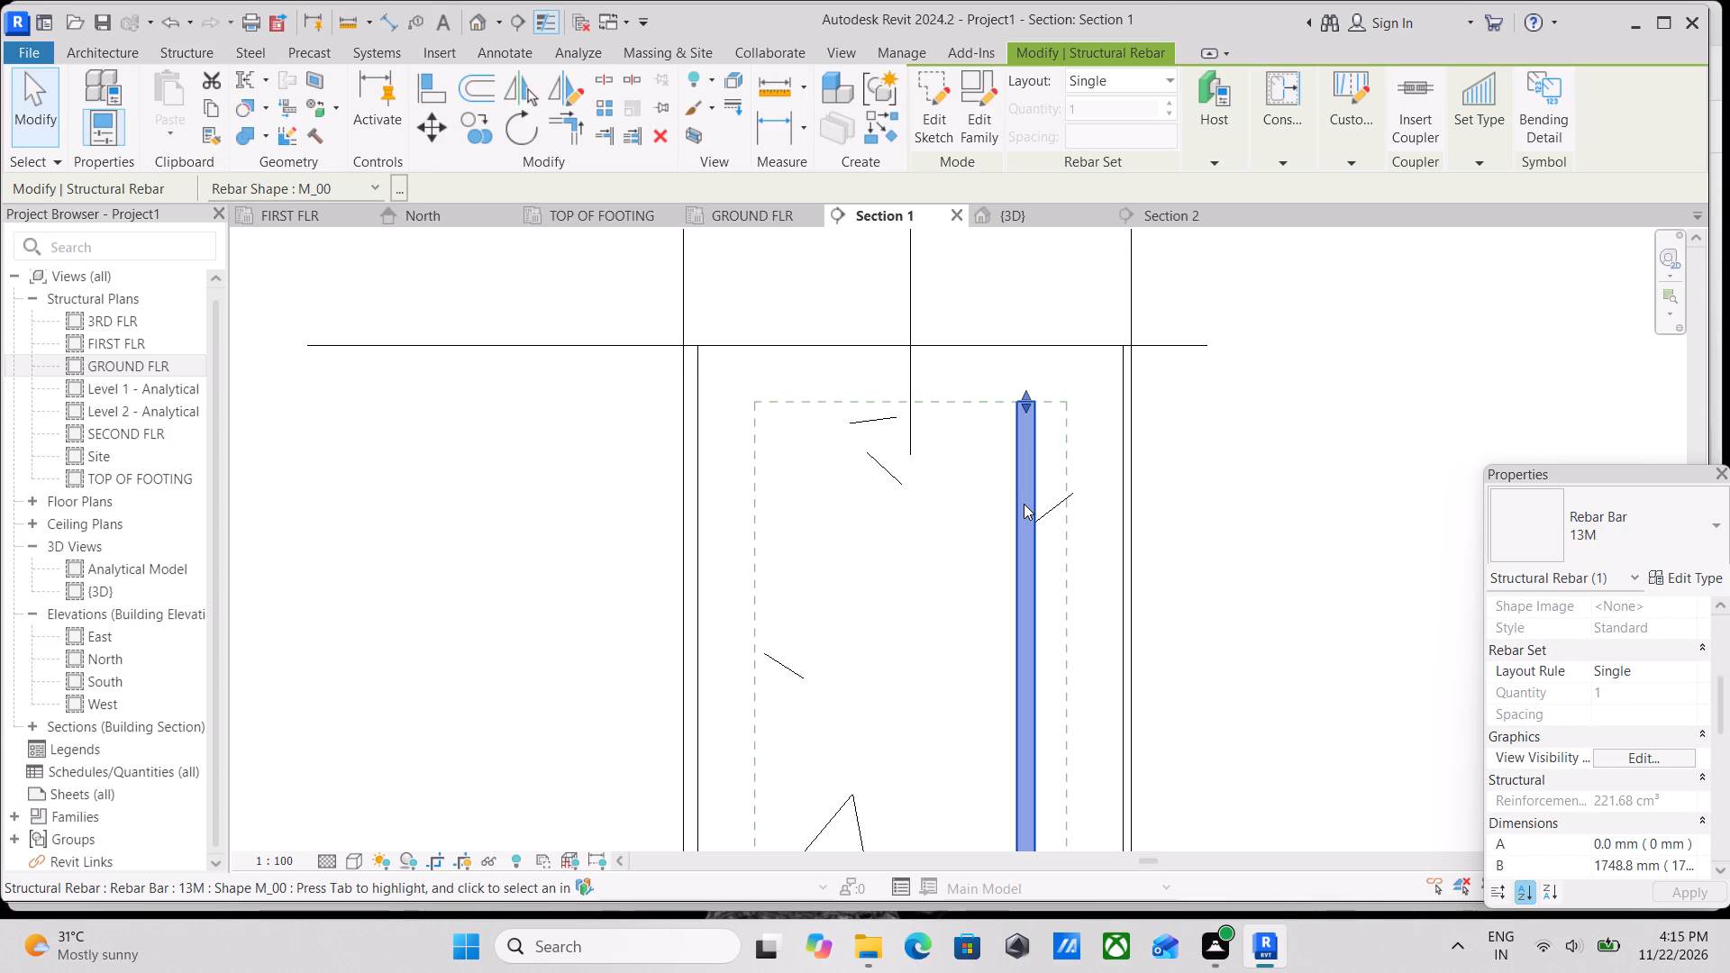
scroll(1024, 504, down, 1)
scroll(1118, 564, up, 2)
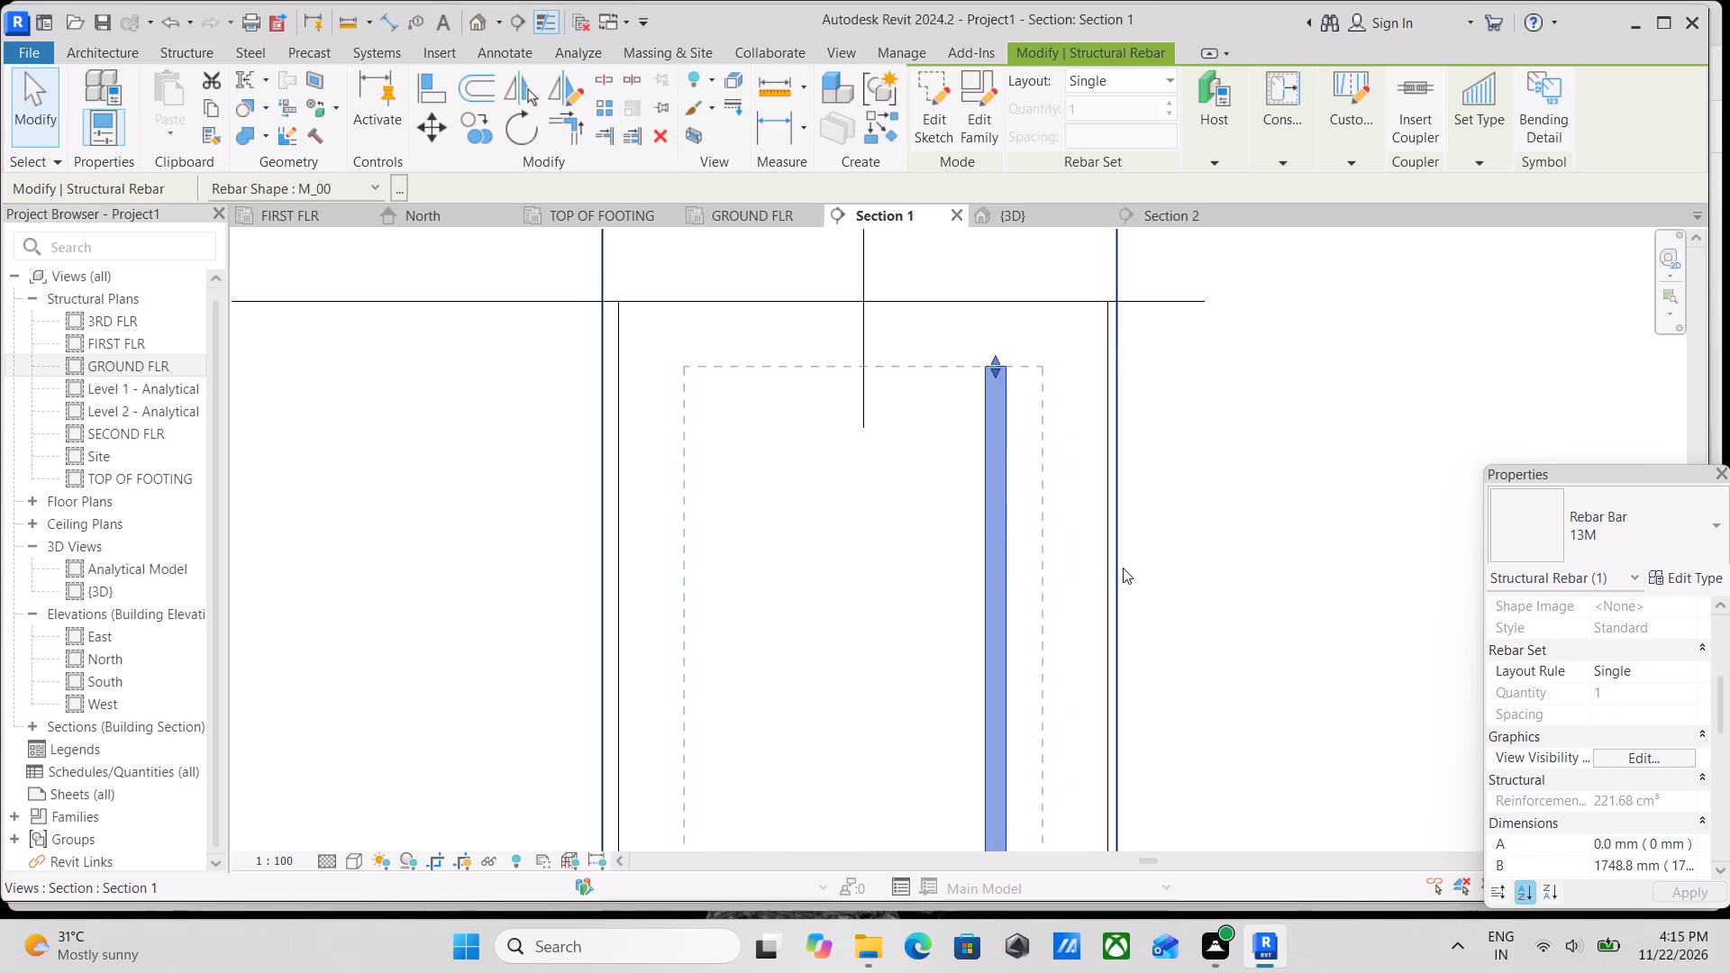
click(1663, 761)
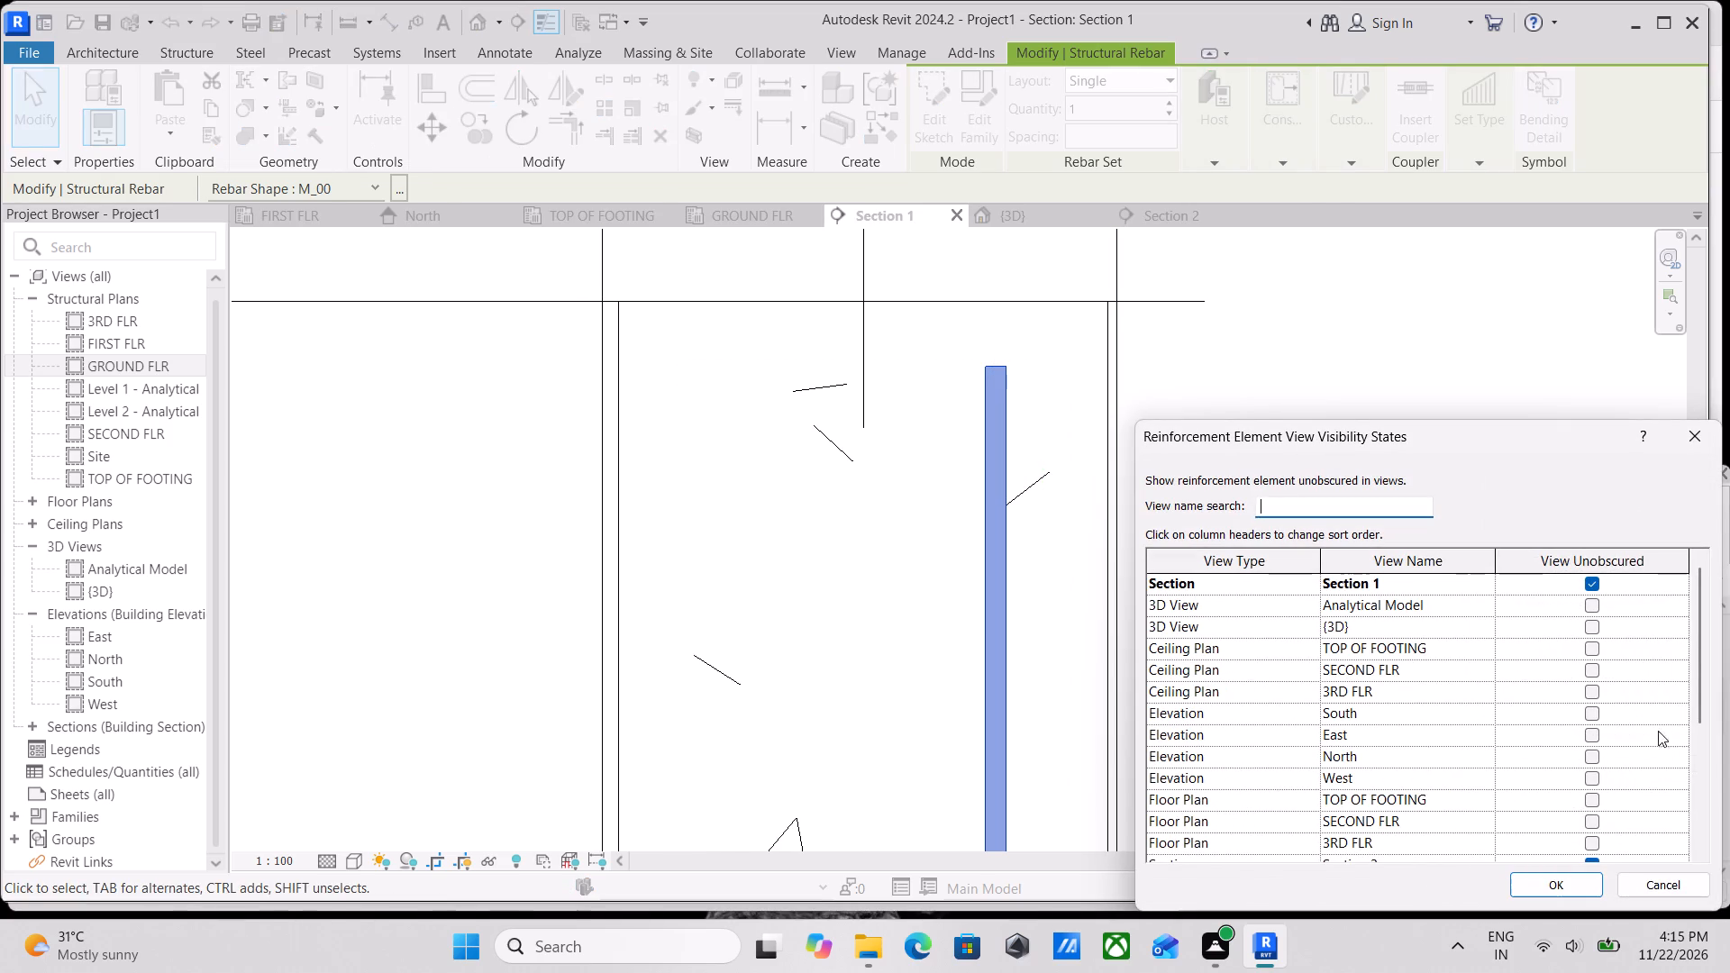
click(1587, 631)
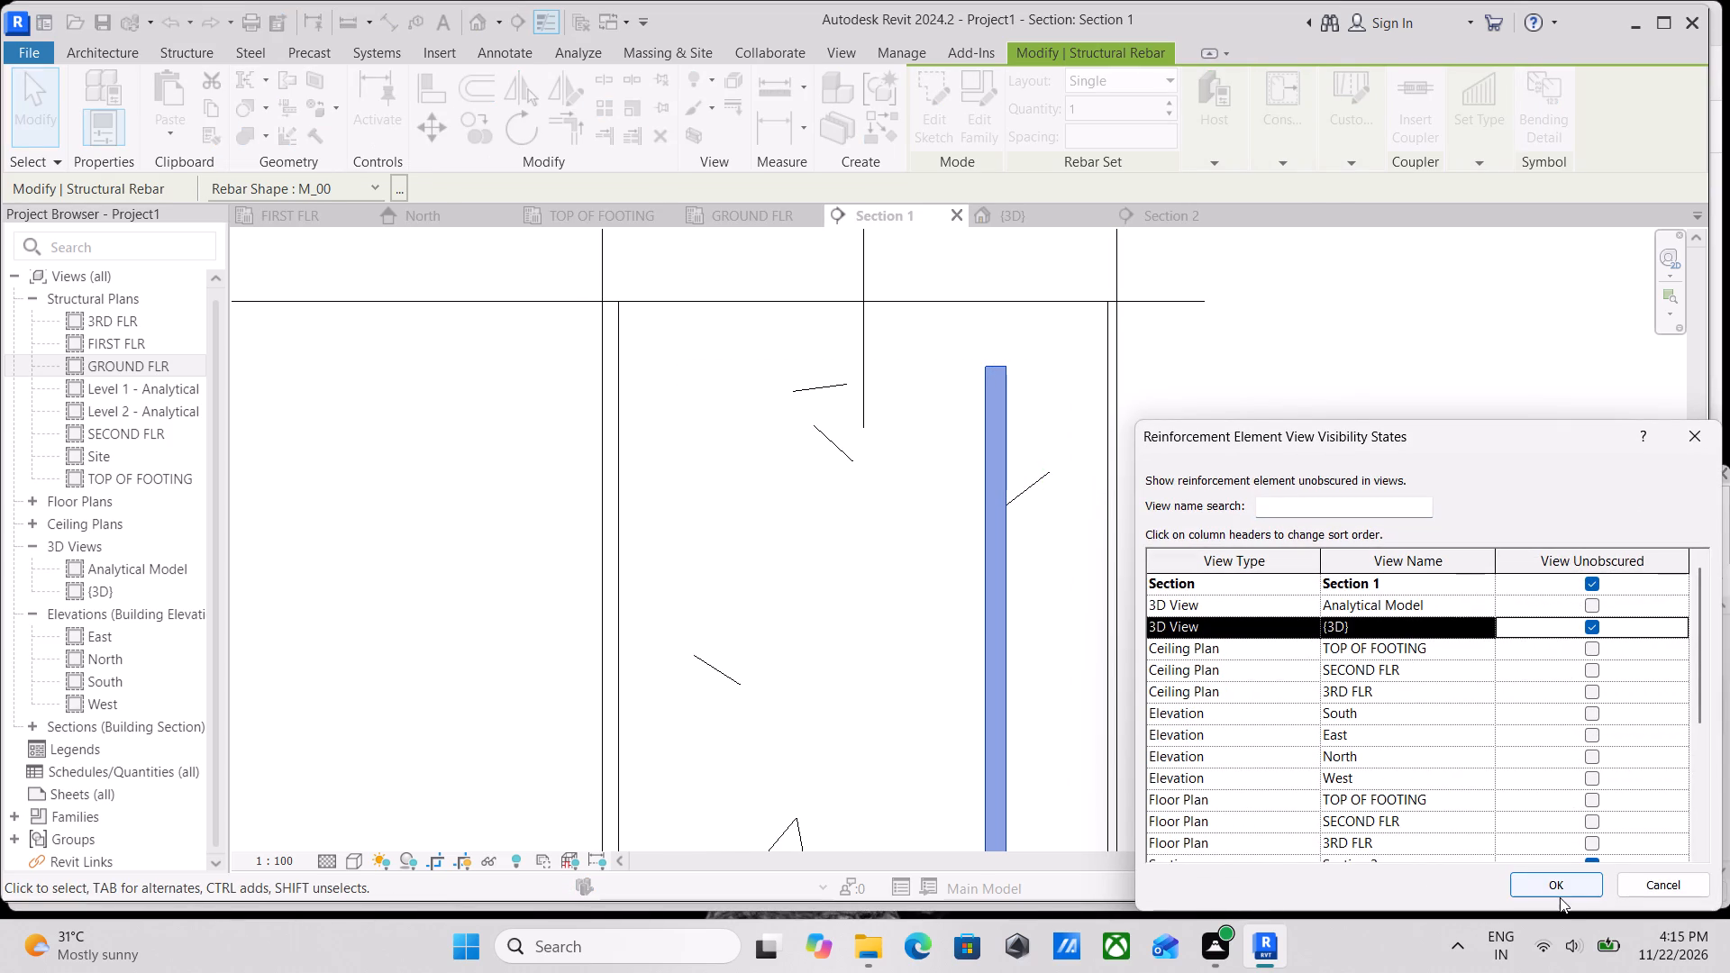
click(1553, 876)
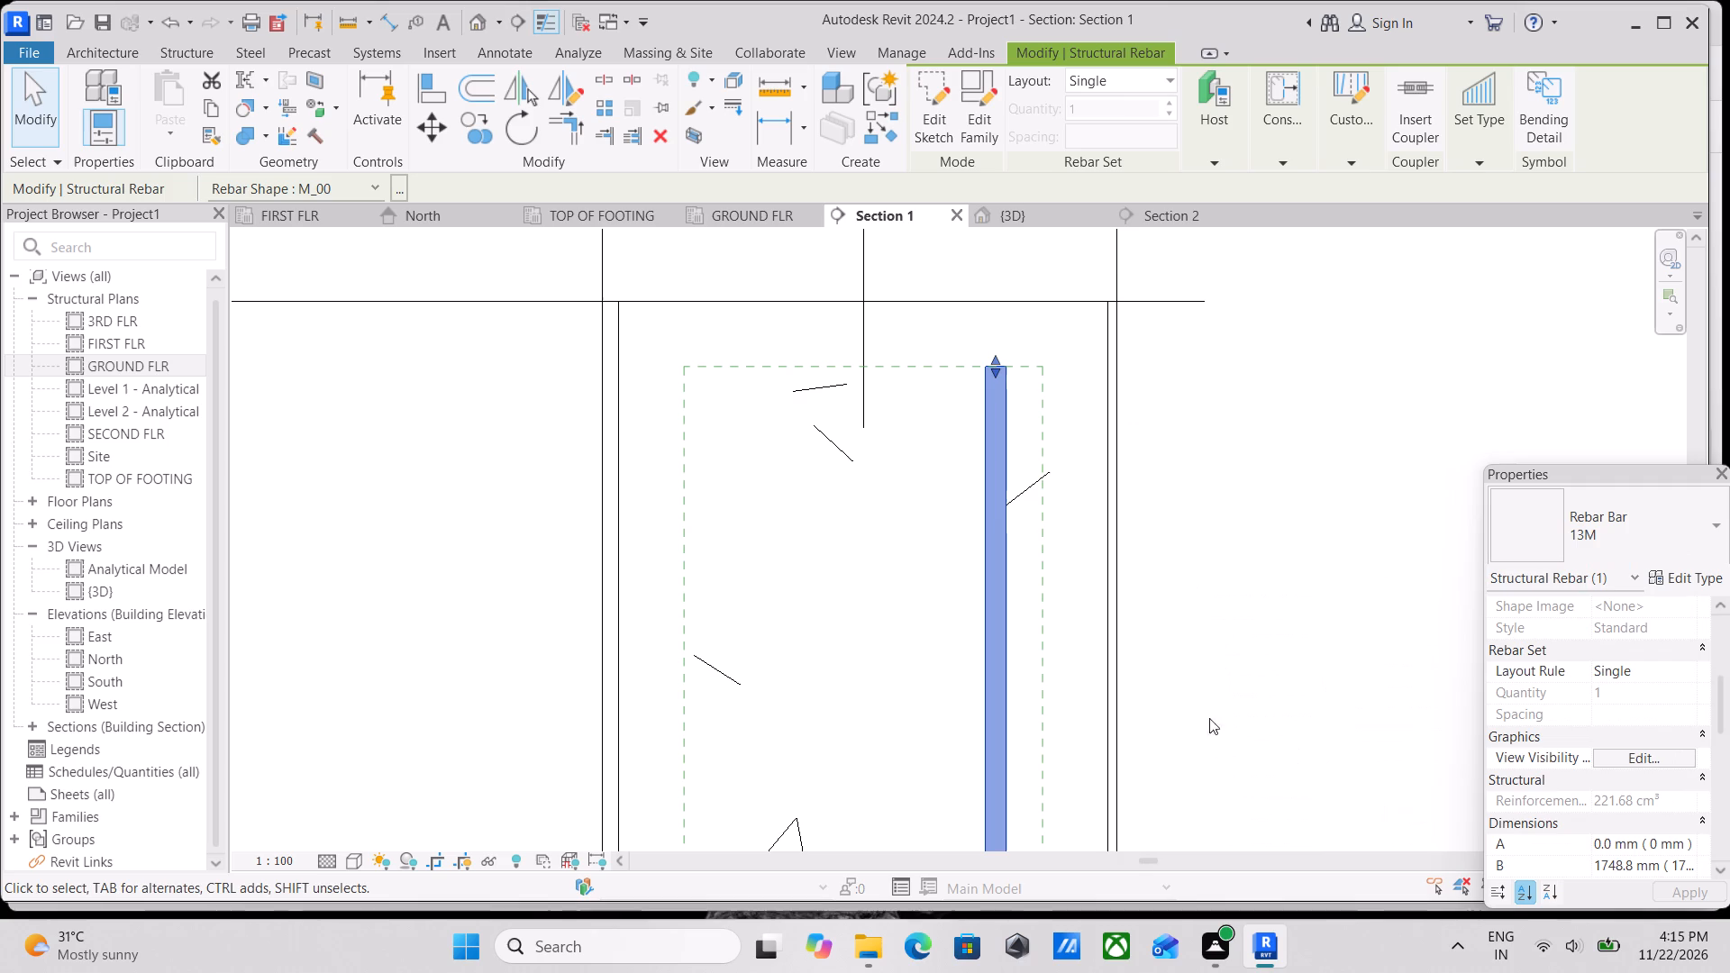
scroll(1049, 609, down, 2)
key(Escape)
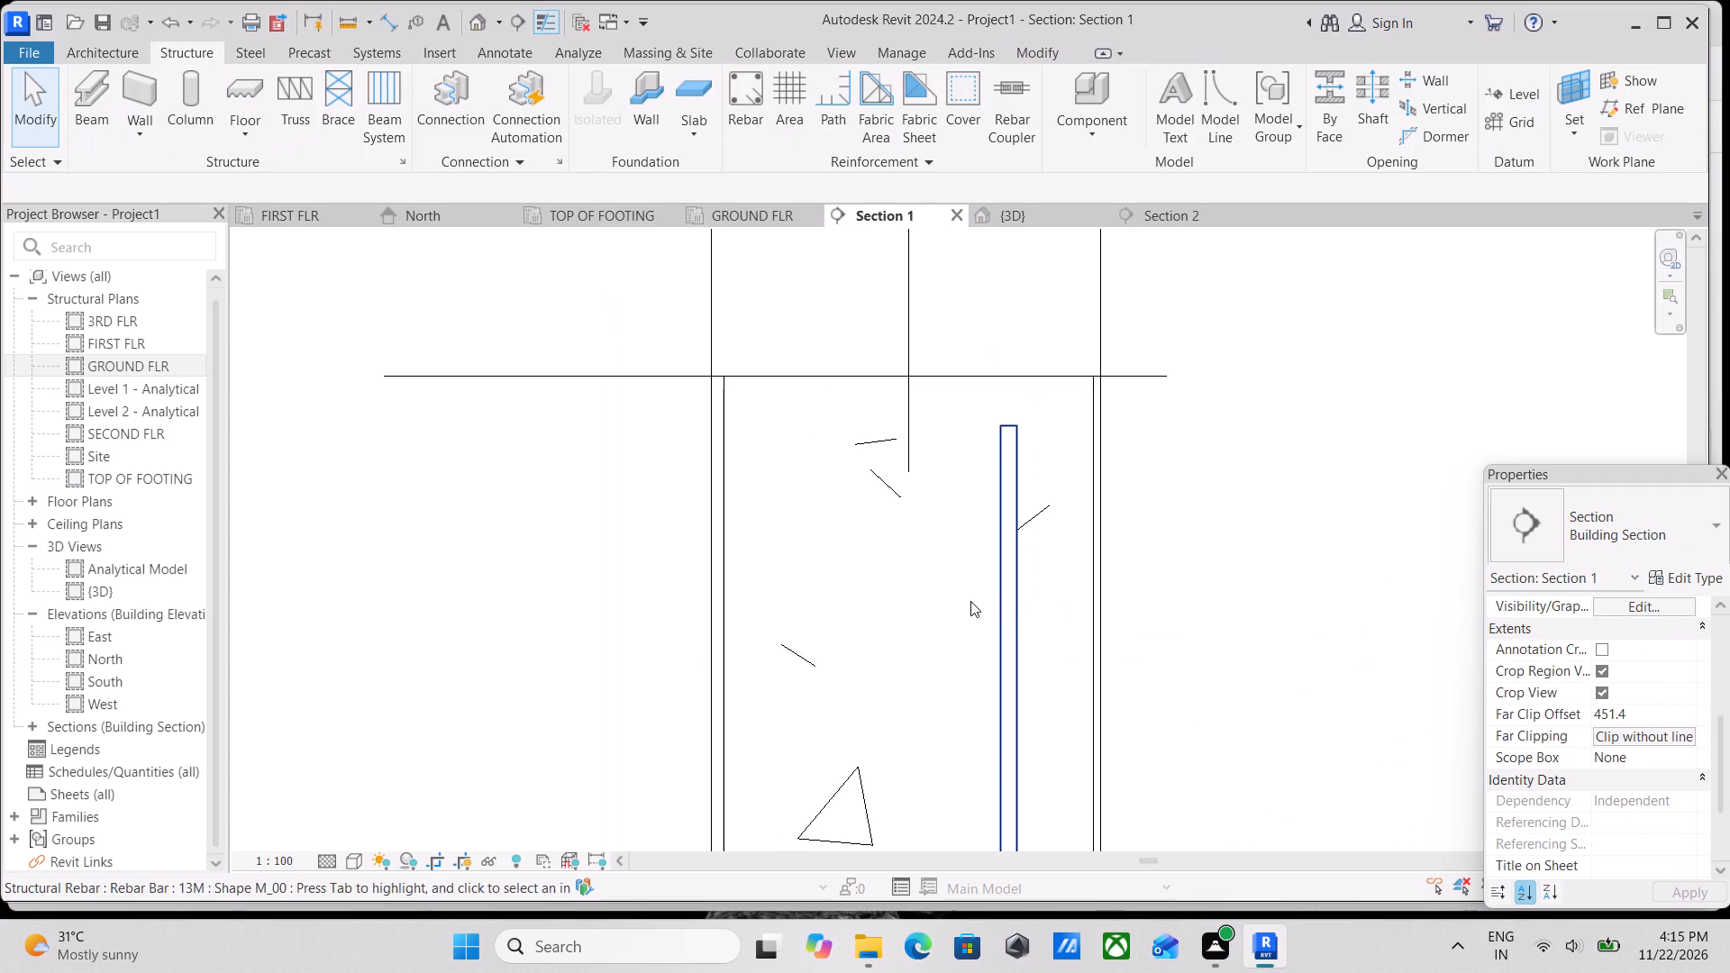
Start placing structural rebar in Section 1 and choose the M_T1 tie shape from the available rebar shapes.
middle_click(984, 618)
middle_drag(945, 571, 956, 589)
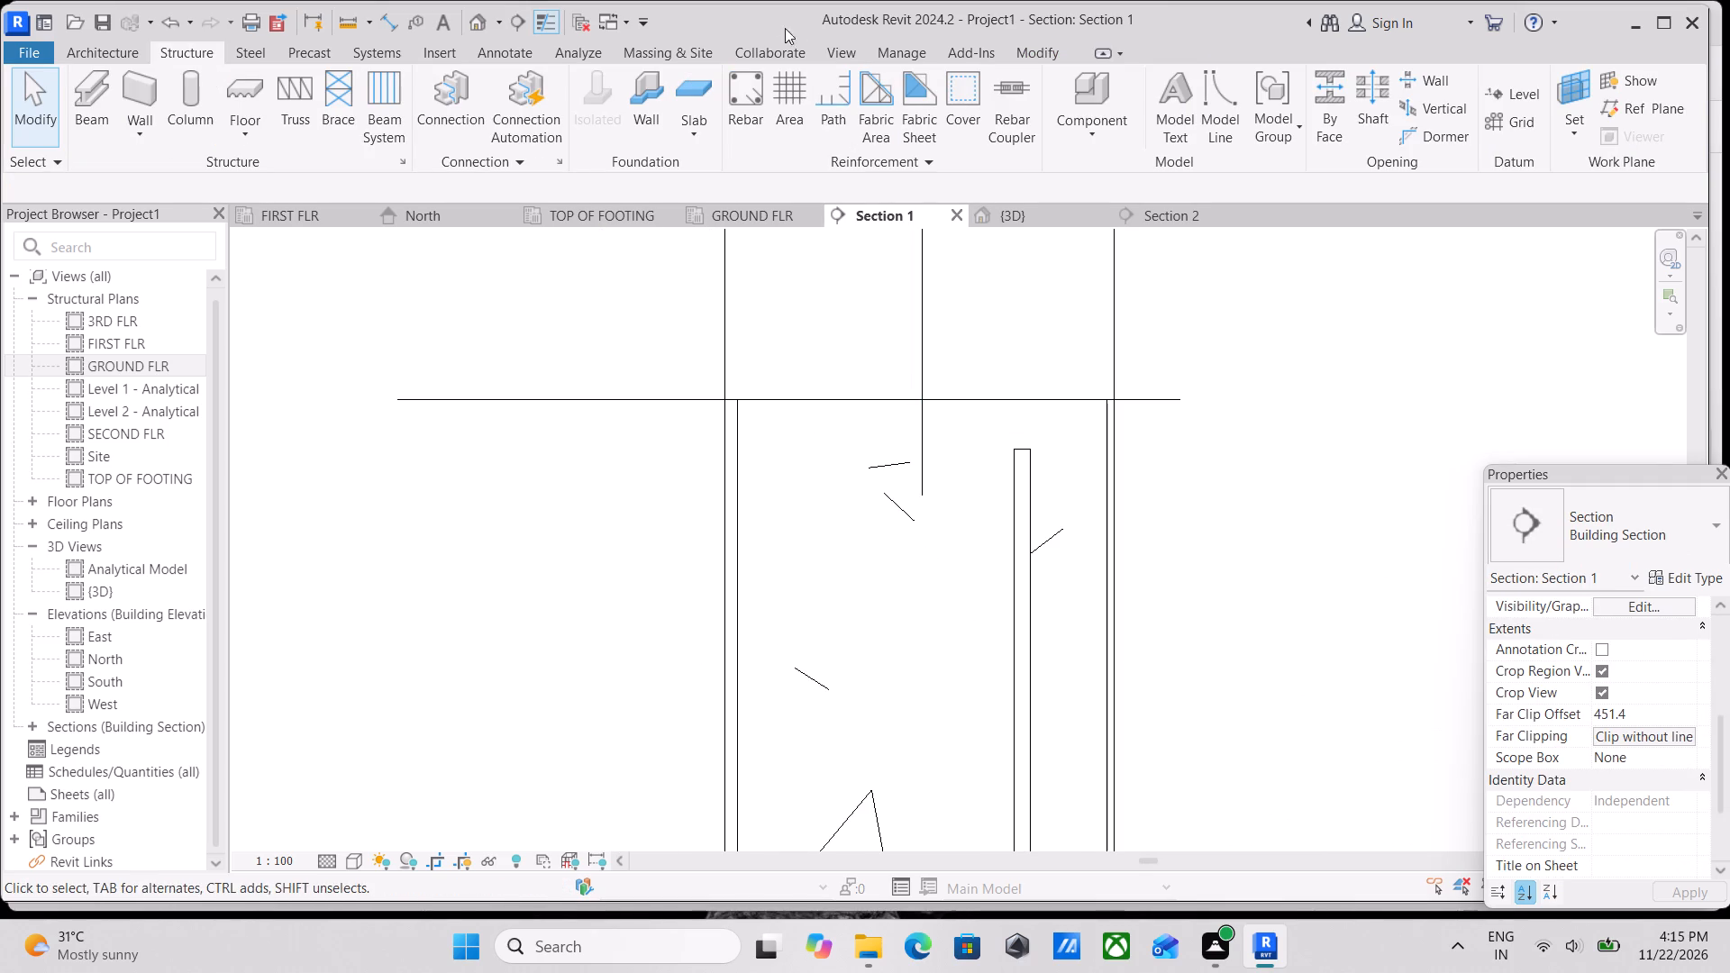
click(742, 82)
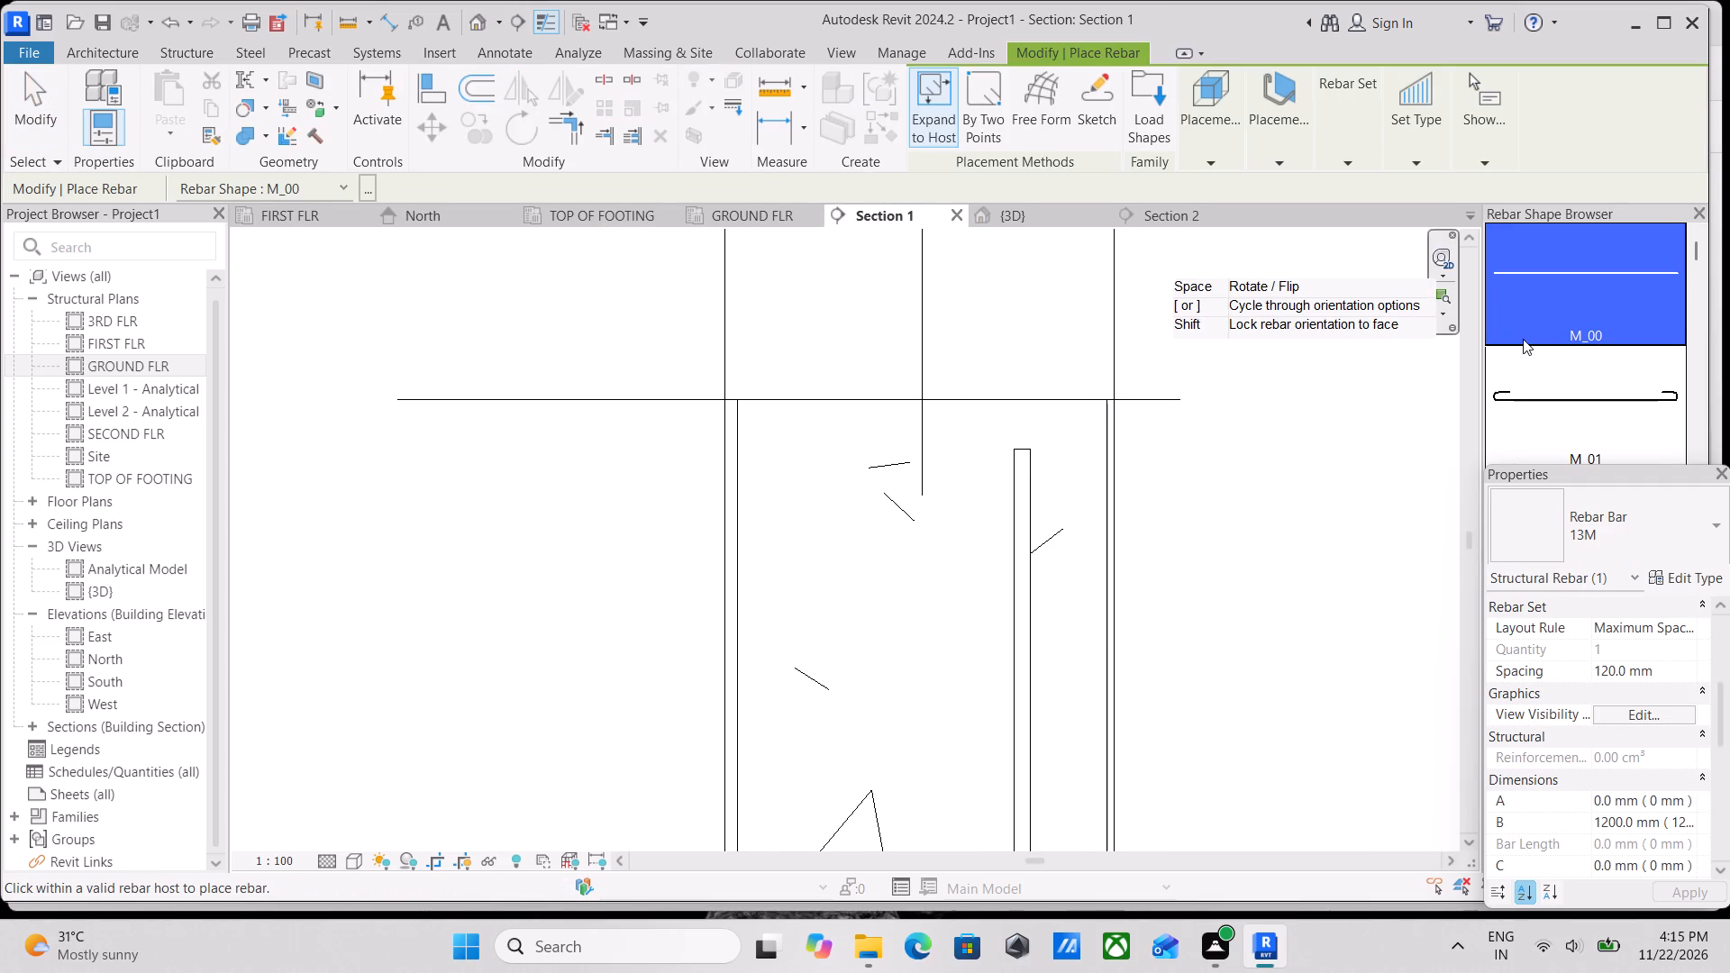
scroll(1588, 361, down, 16)
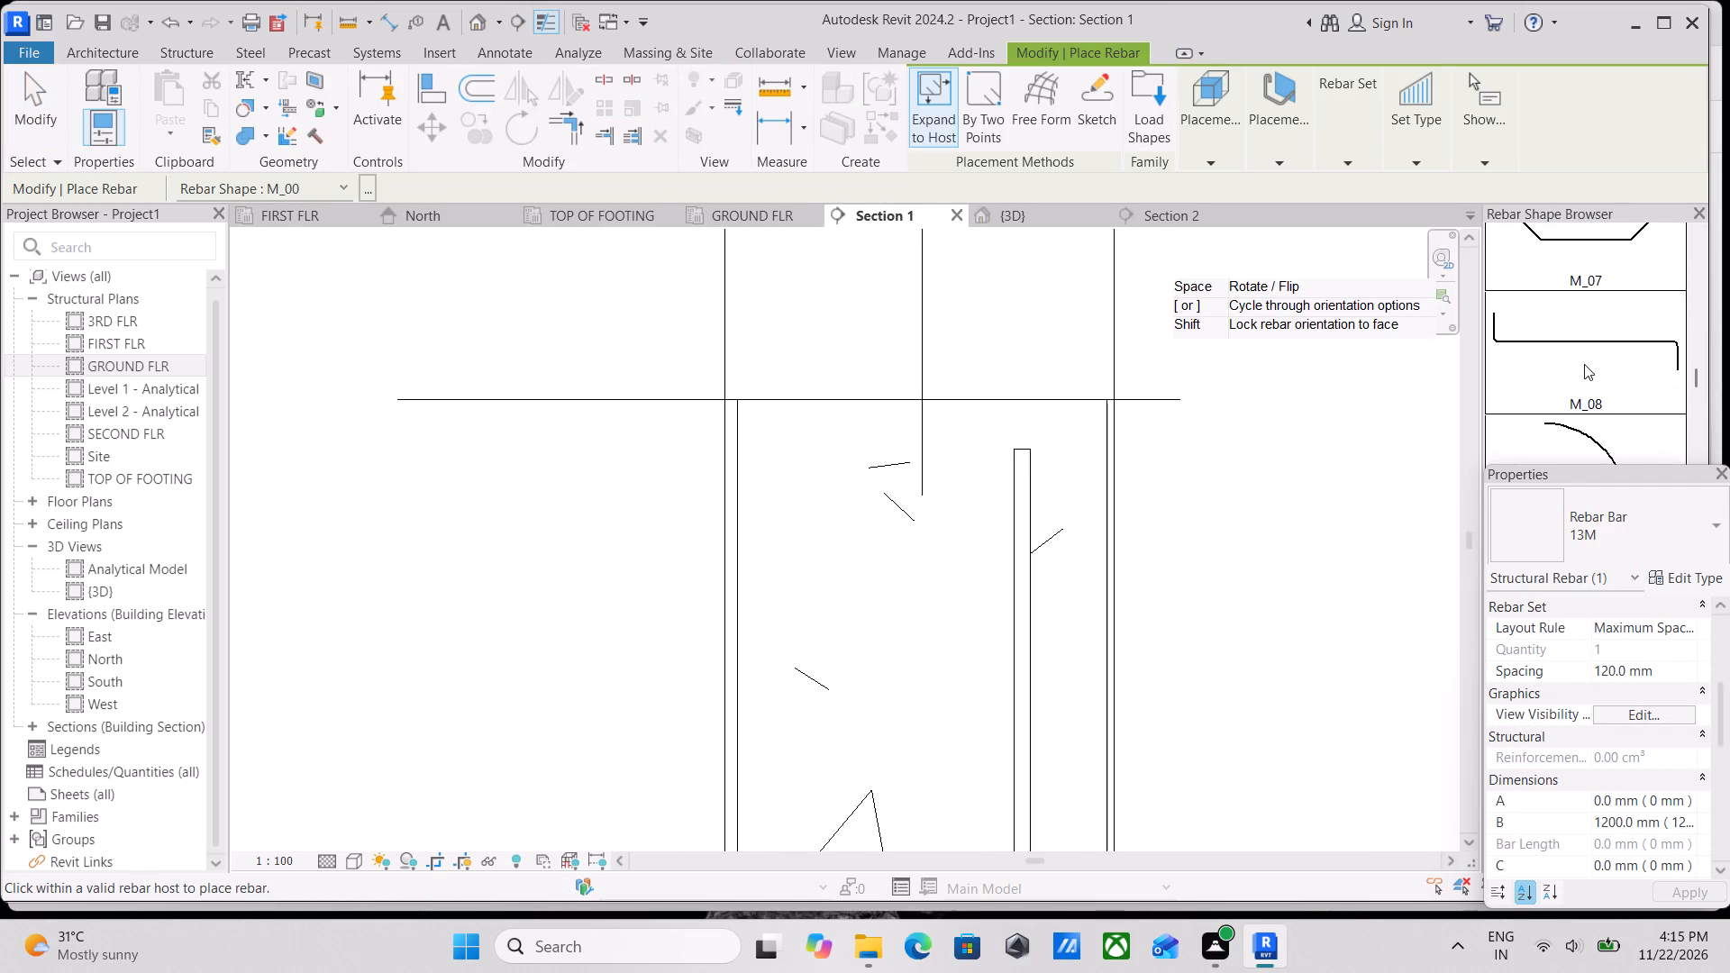
scroll(1584, 364, down, 5)
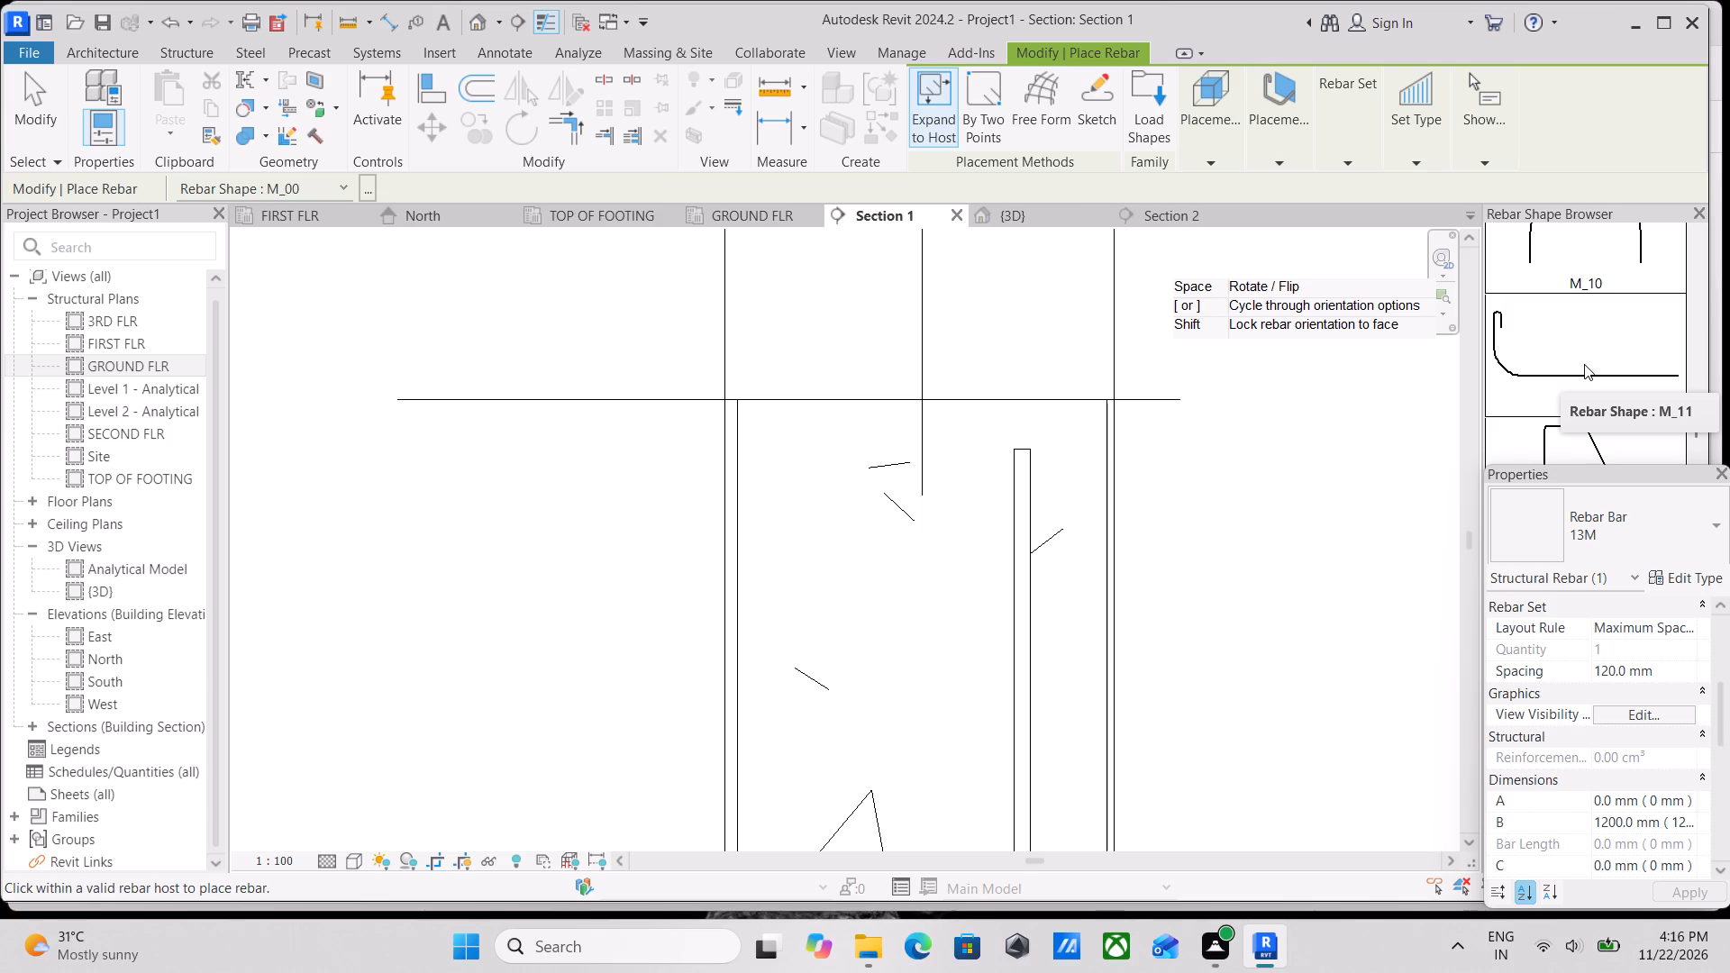
scroll(1562, 359, up, 3)
scroll(1562, 377, down, 3)
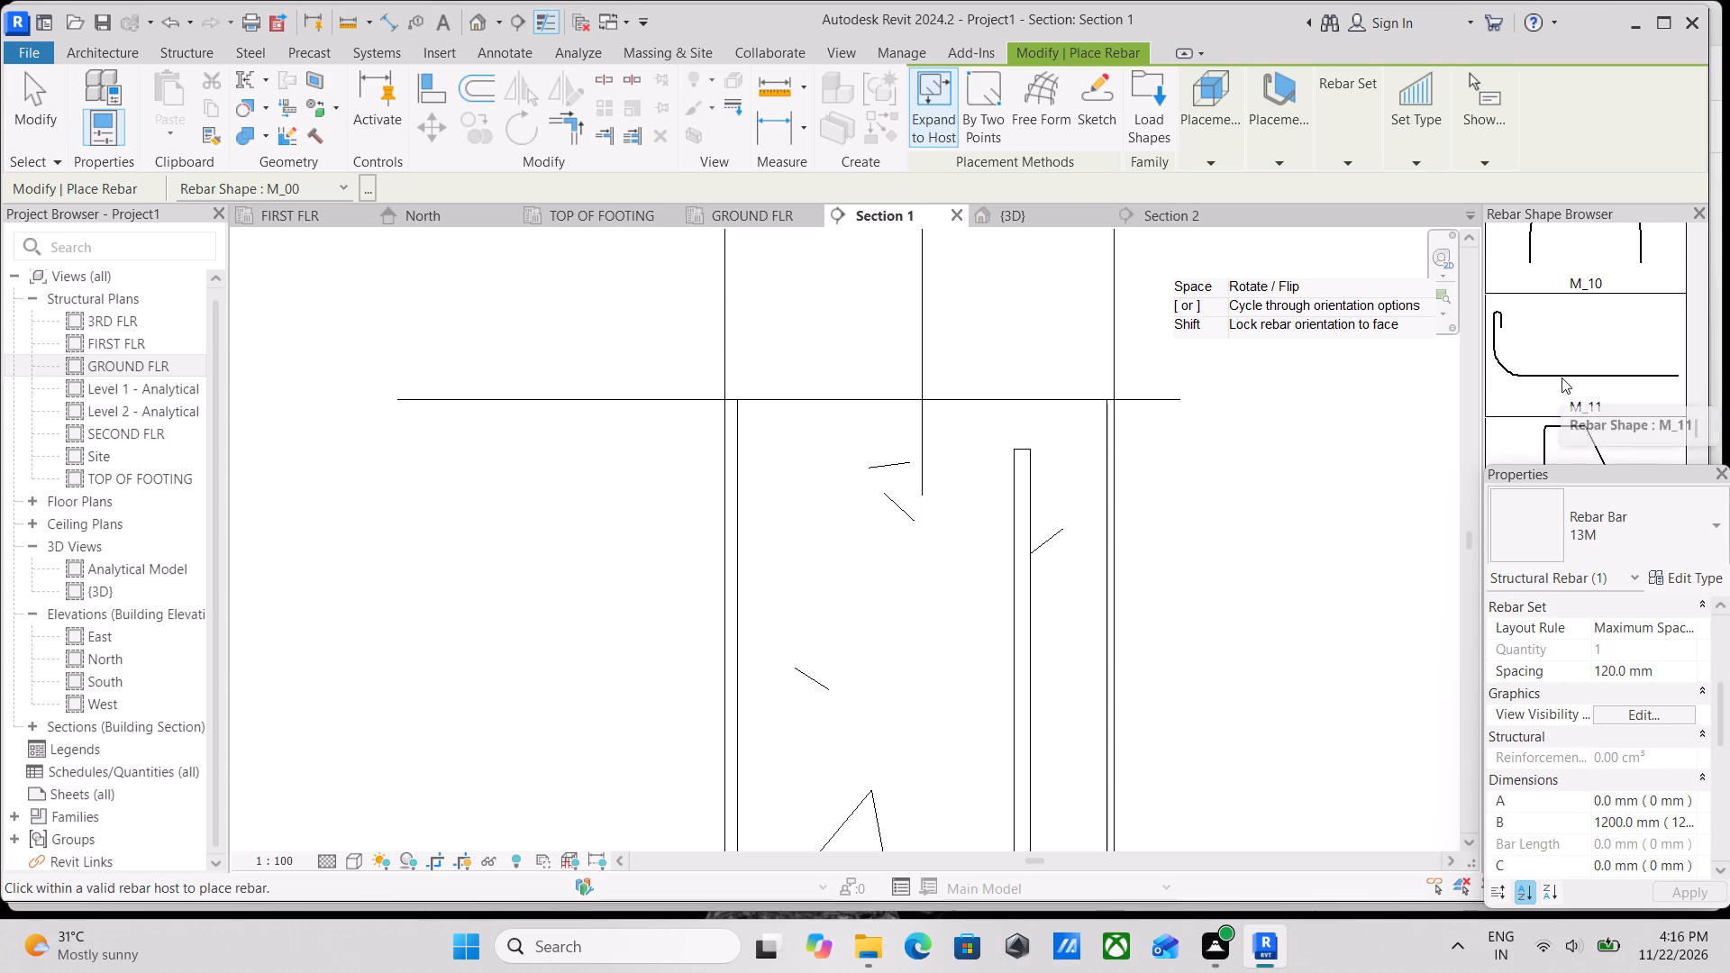
scroll(1562, 377, down, 7)
scroll(1562, 378, up, 3)
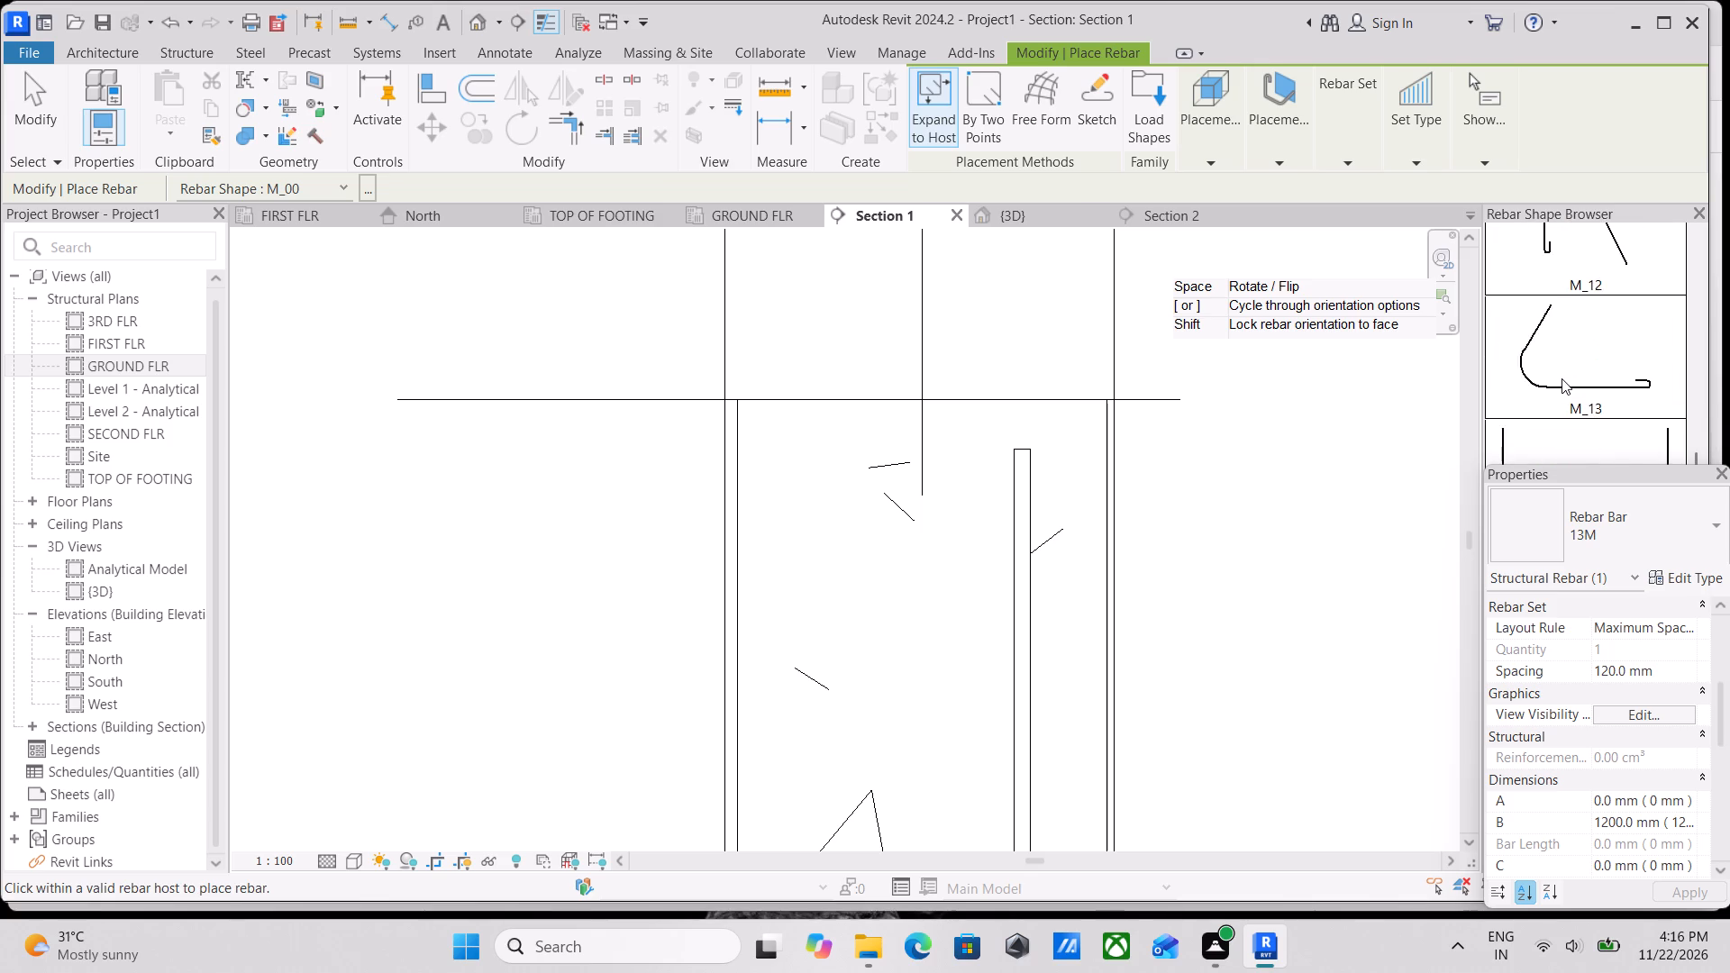
scroll(1562, 378, up, 20)
scroll(1562, 378, up, 5)
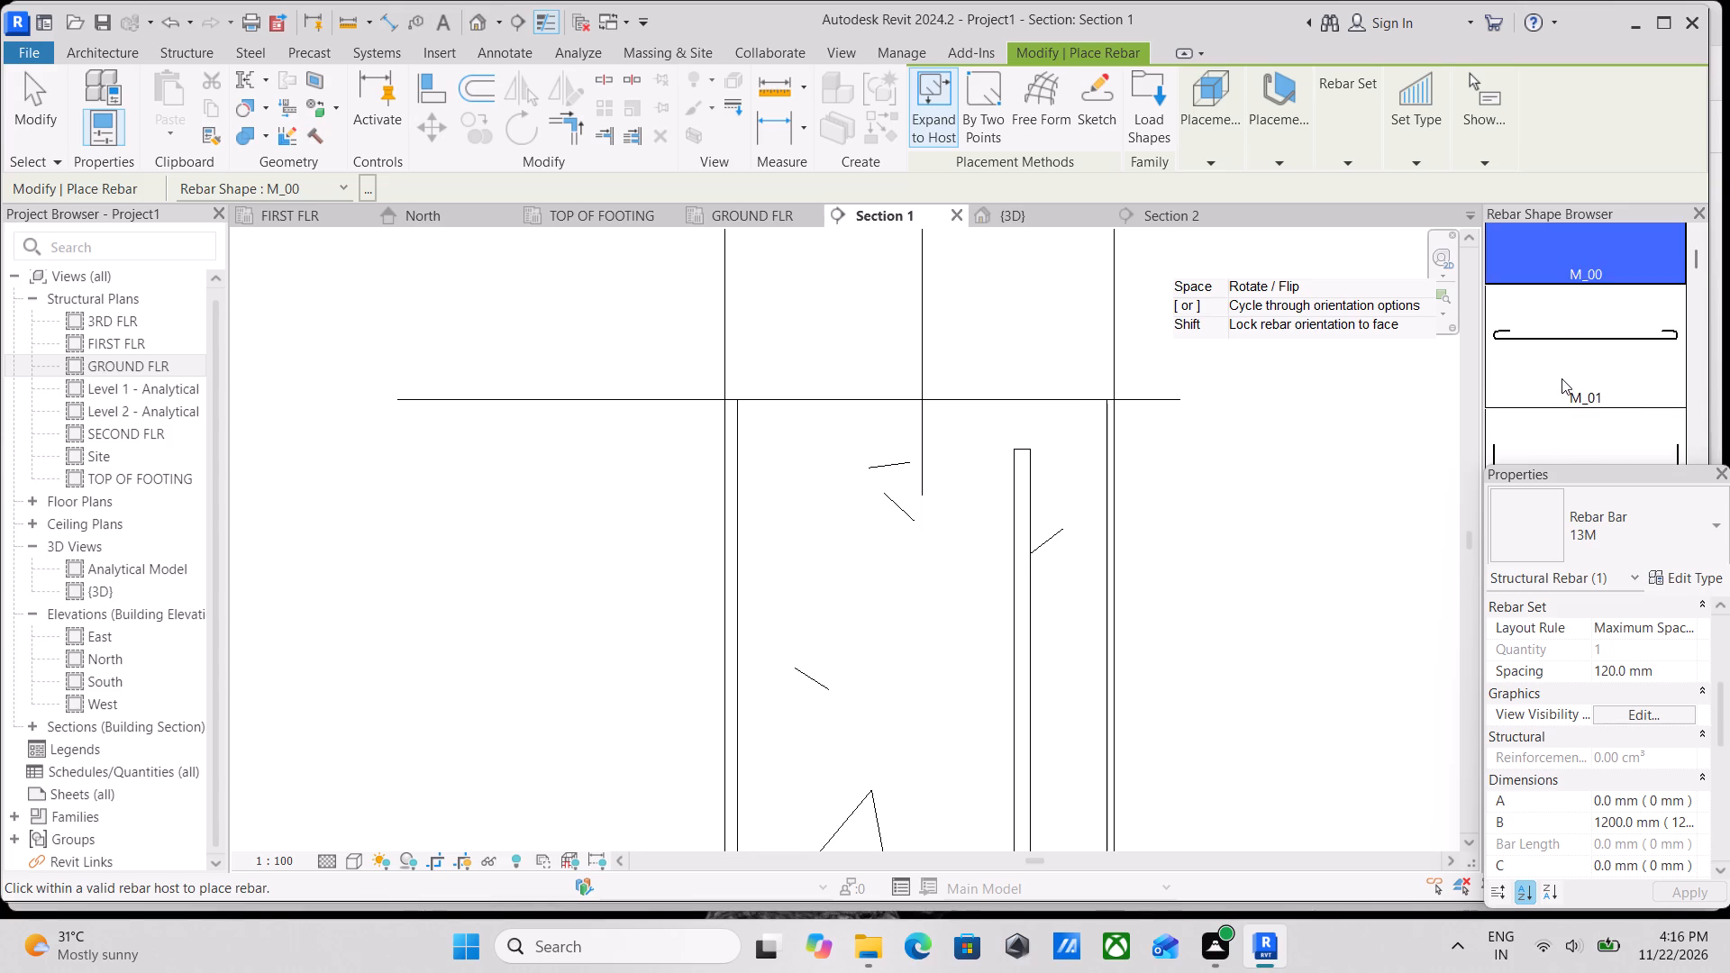
scroll(1562, 378, up, 2)
scroll(1562, 376, down, 9)
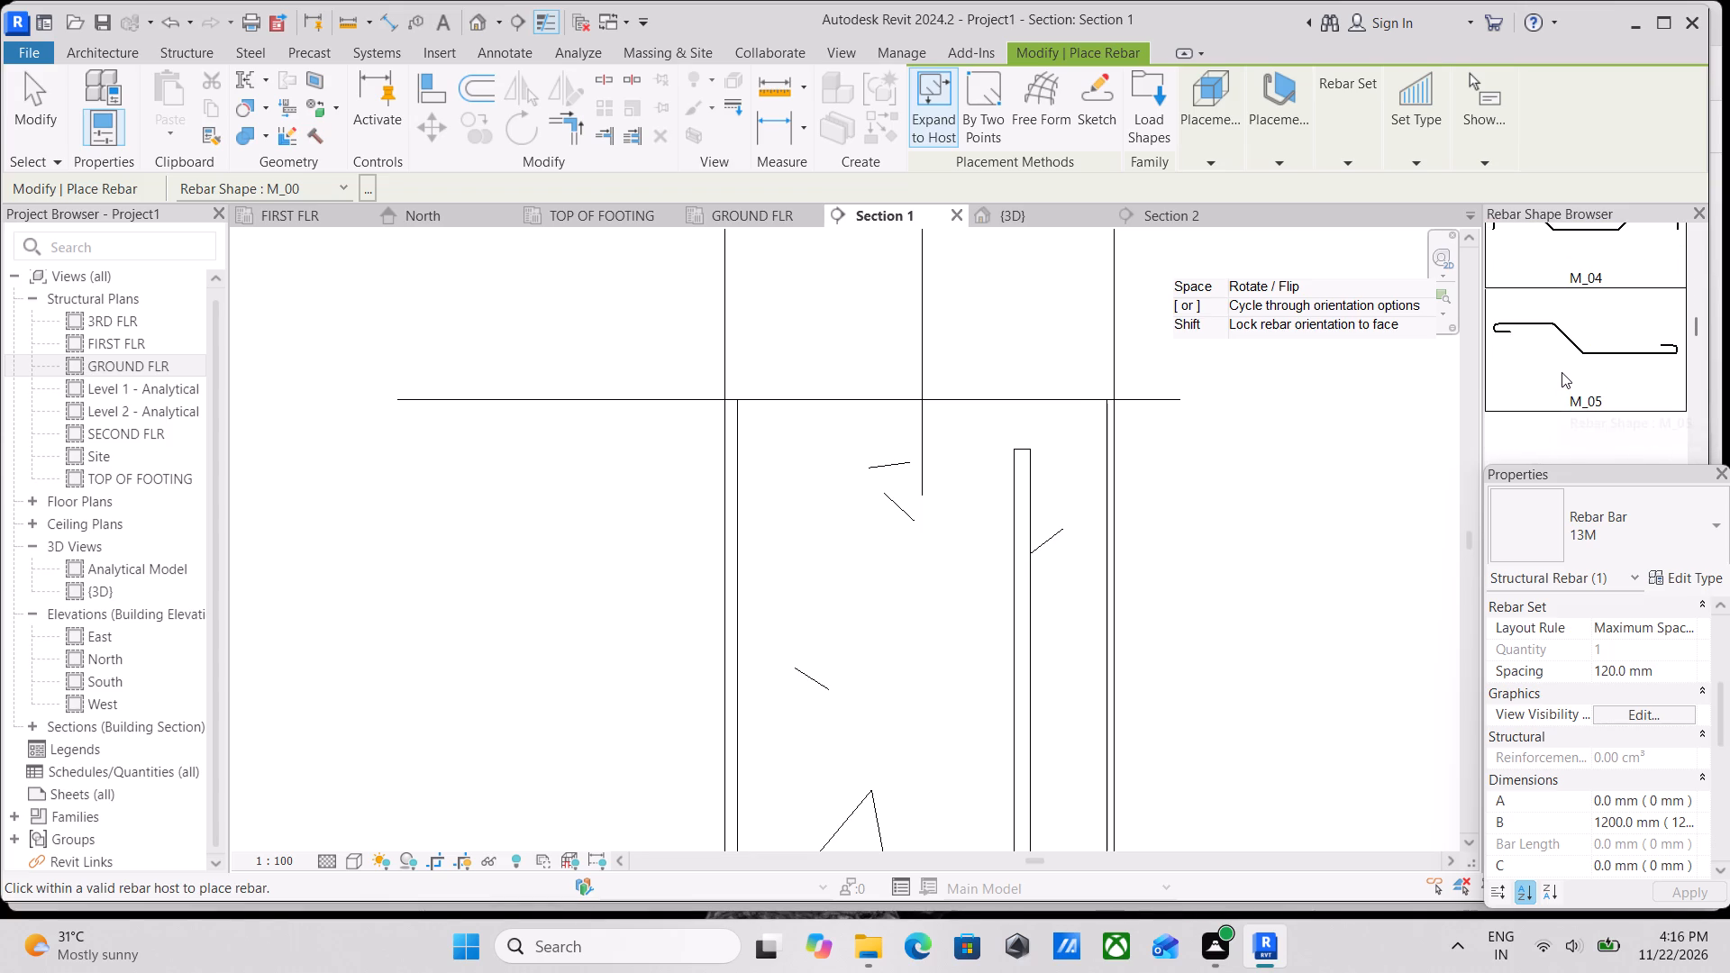
scroll(1562, 372, down, 7)
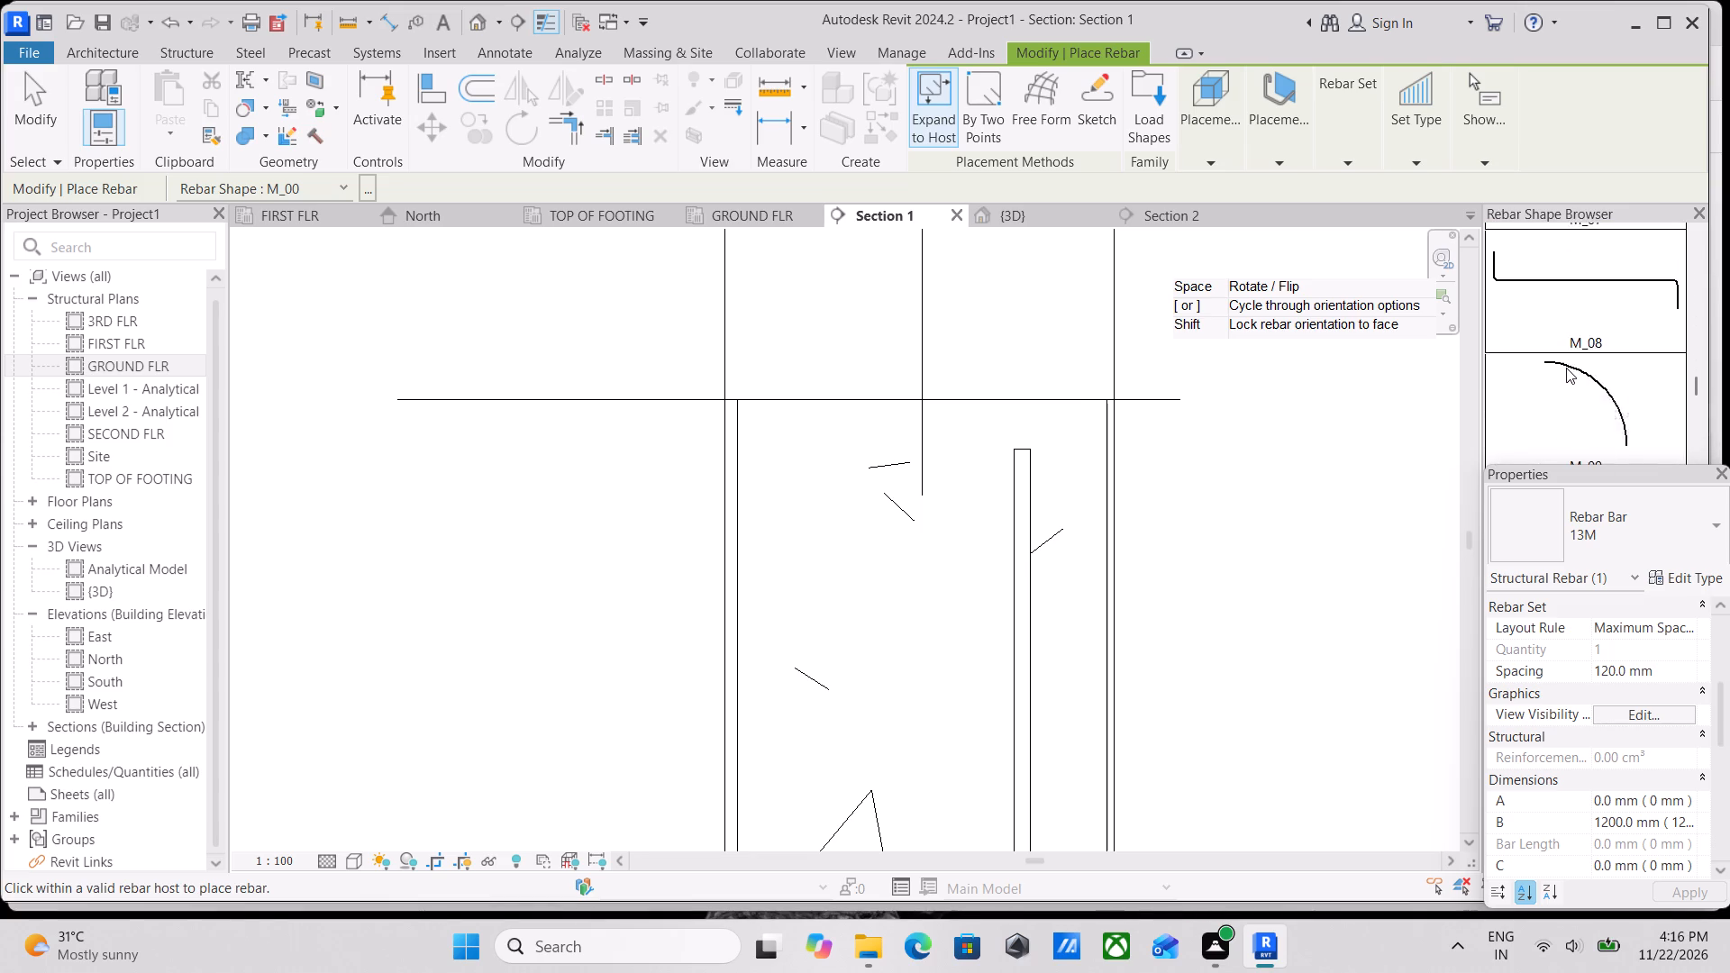
scroll(1566, 368, down, 16)
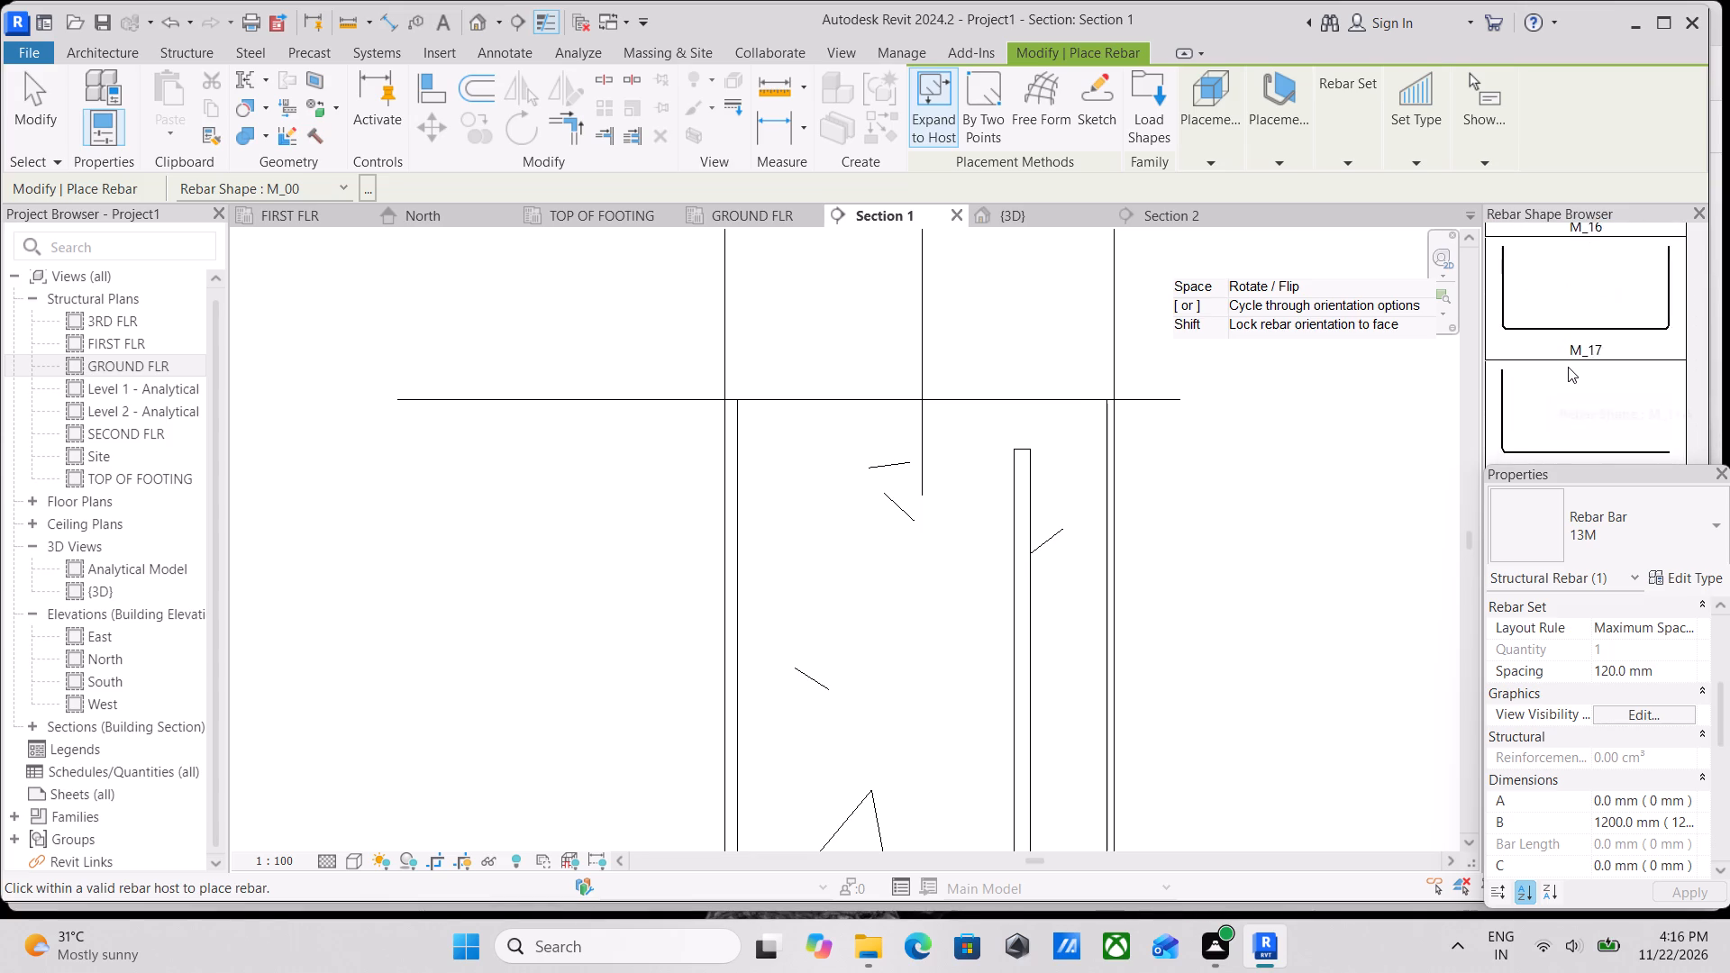
scroll(1568, 367, down, 15)
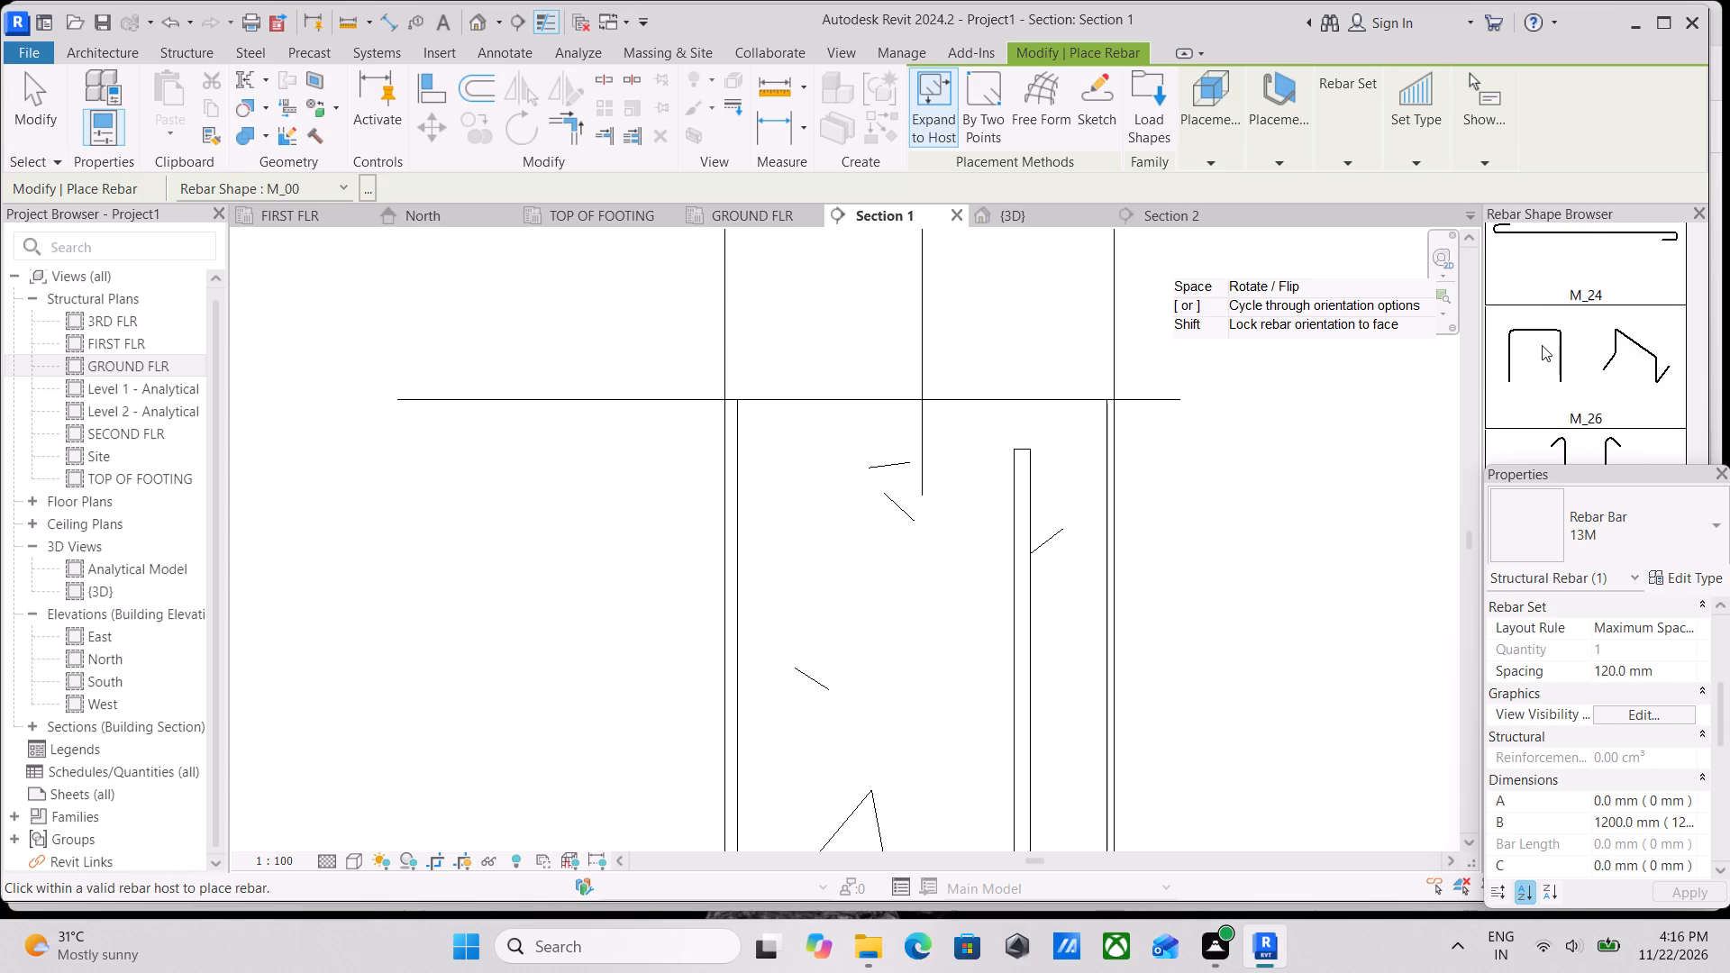
scroll(1542, 345, down, 14)
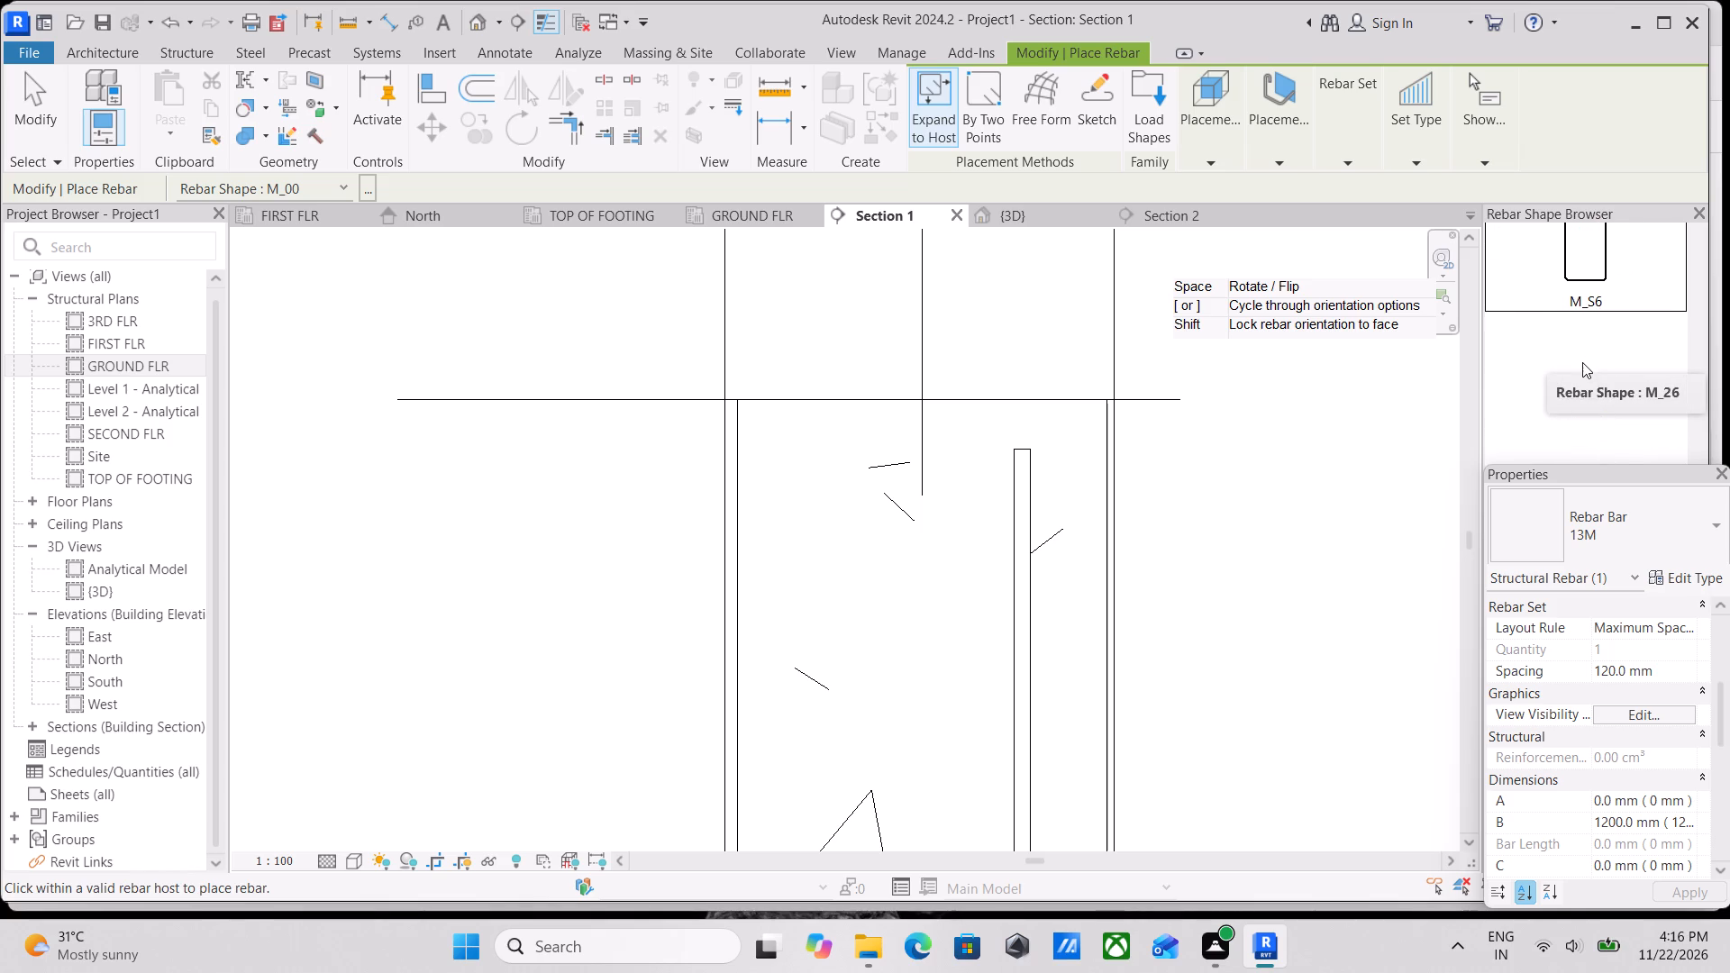
scroll(1589, 369, down, 2)
click(1587, 357)
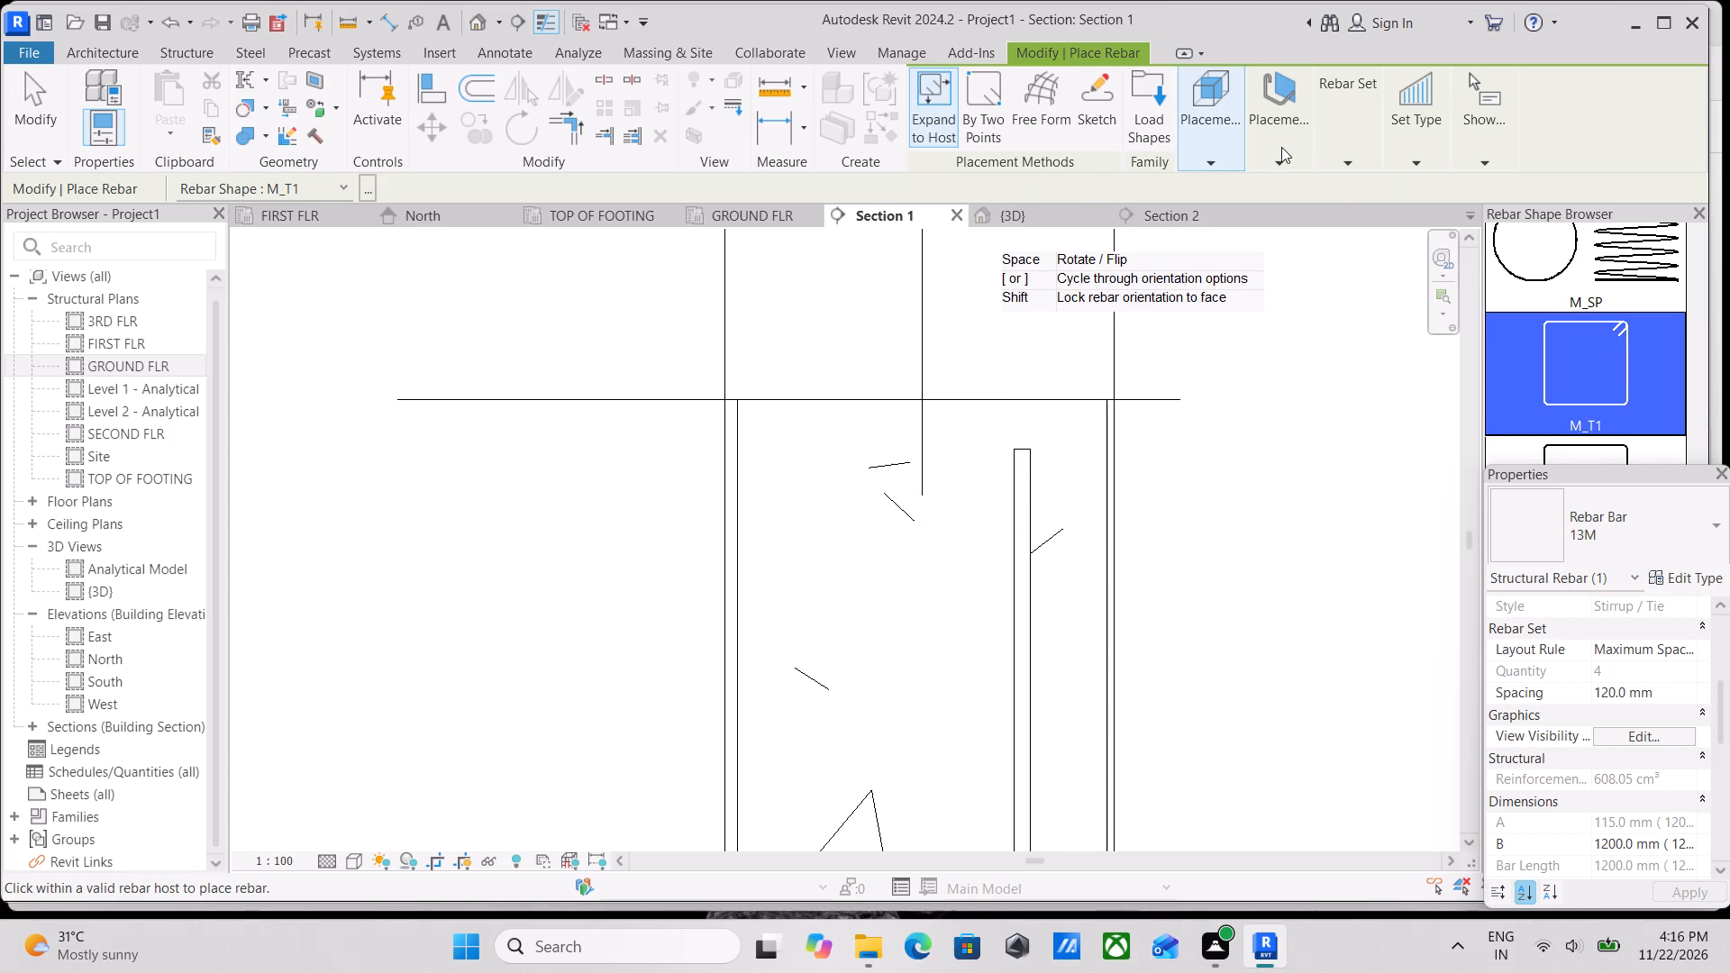
Place a 13M M_T1 tie set in the corner column, oriented parallel to cover, with 120 mm maximum spacing.
click(1393, 195)
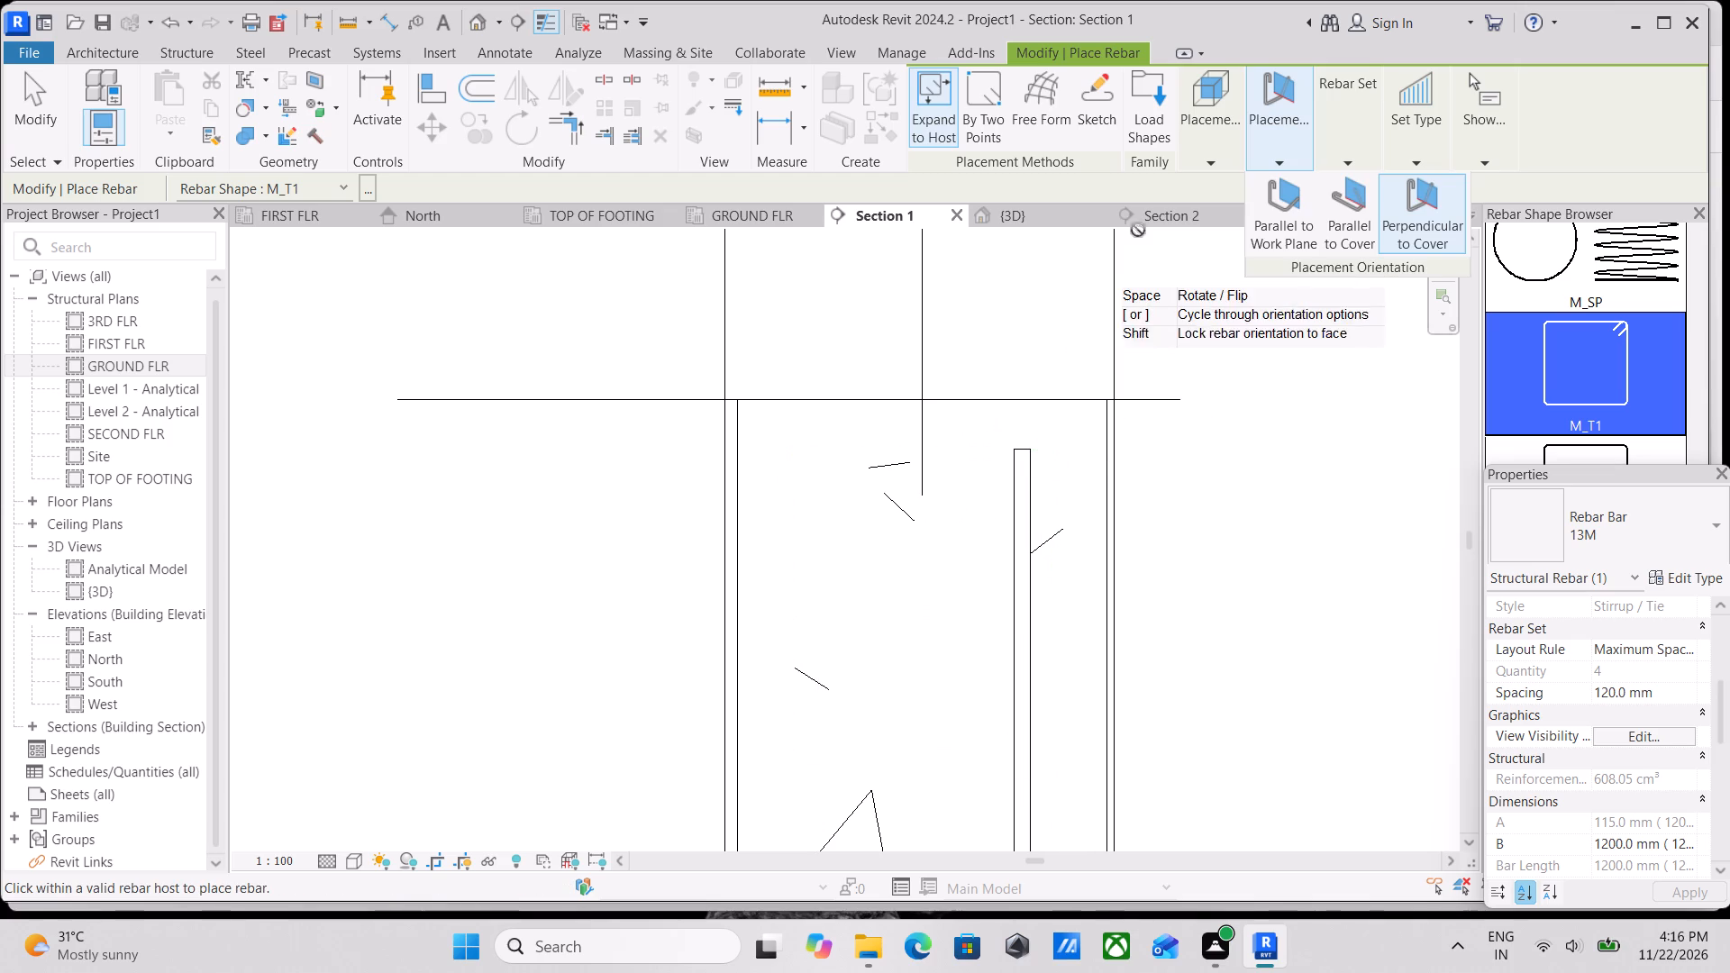
click(1279, 160)
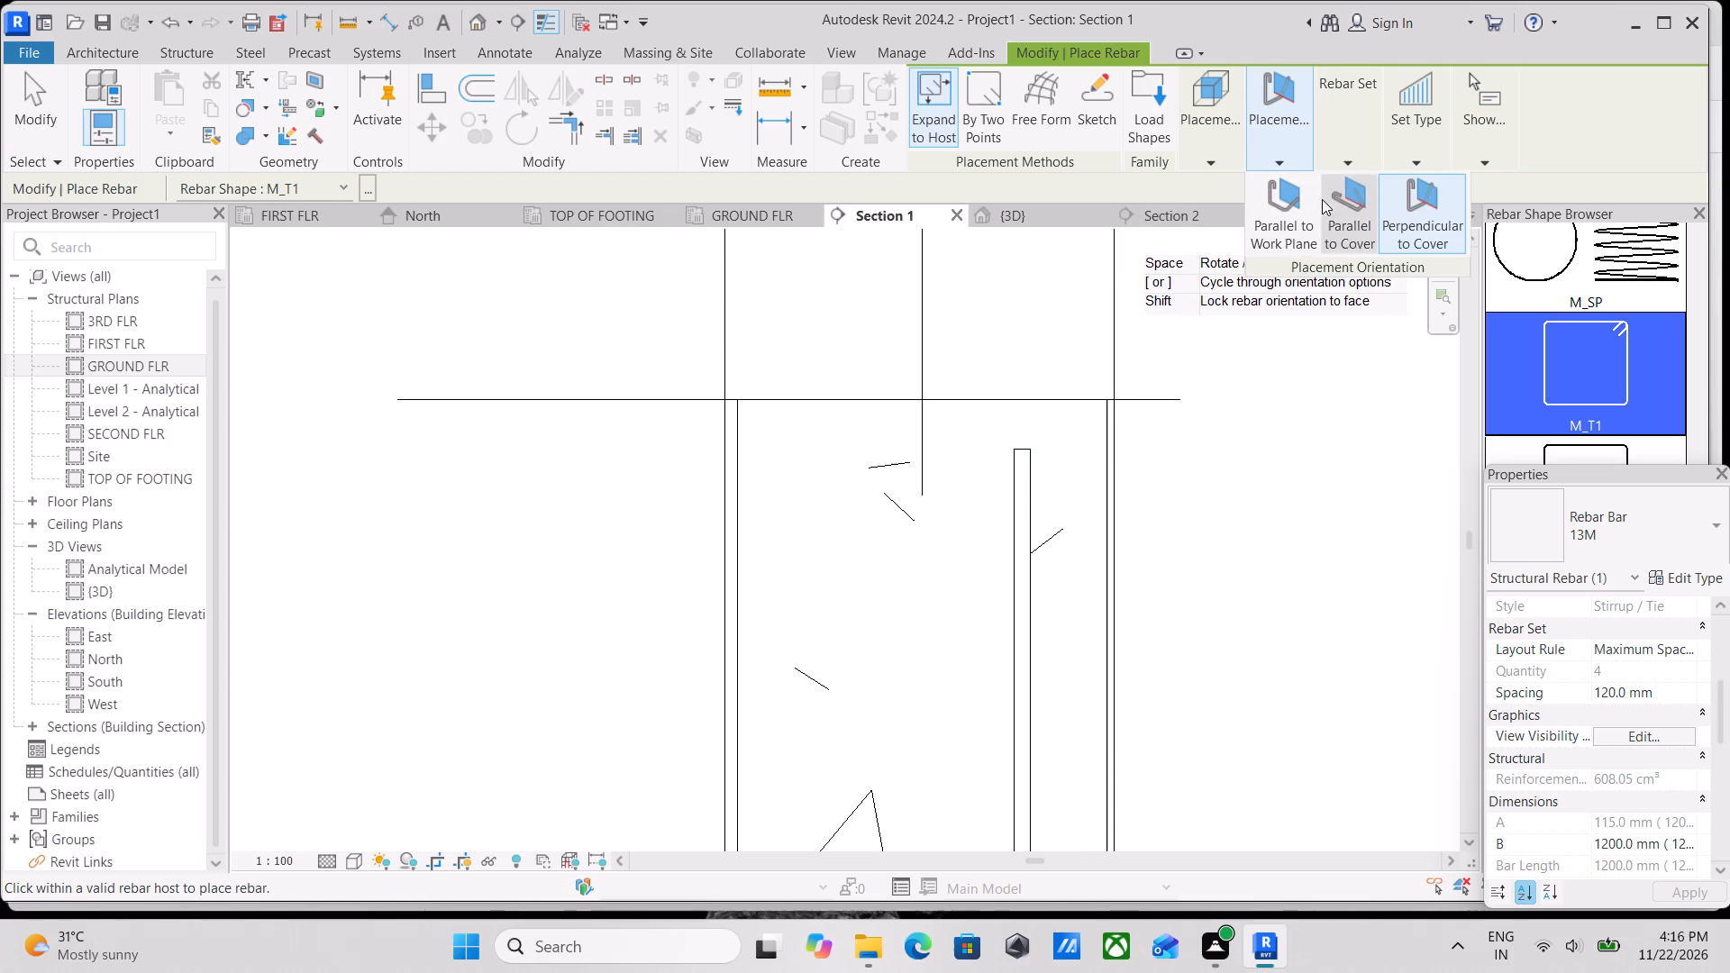
click(1342, 212)
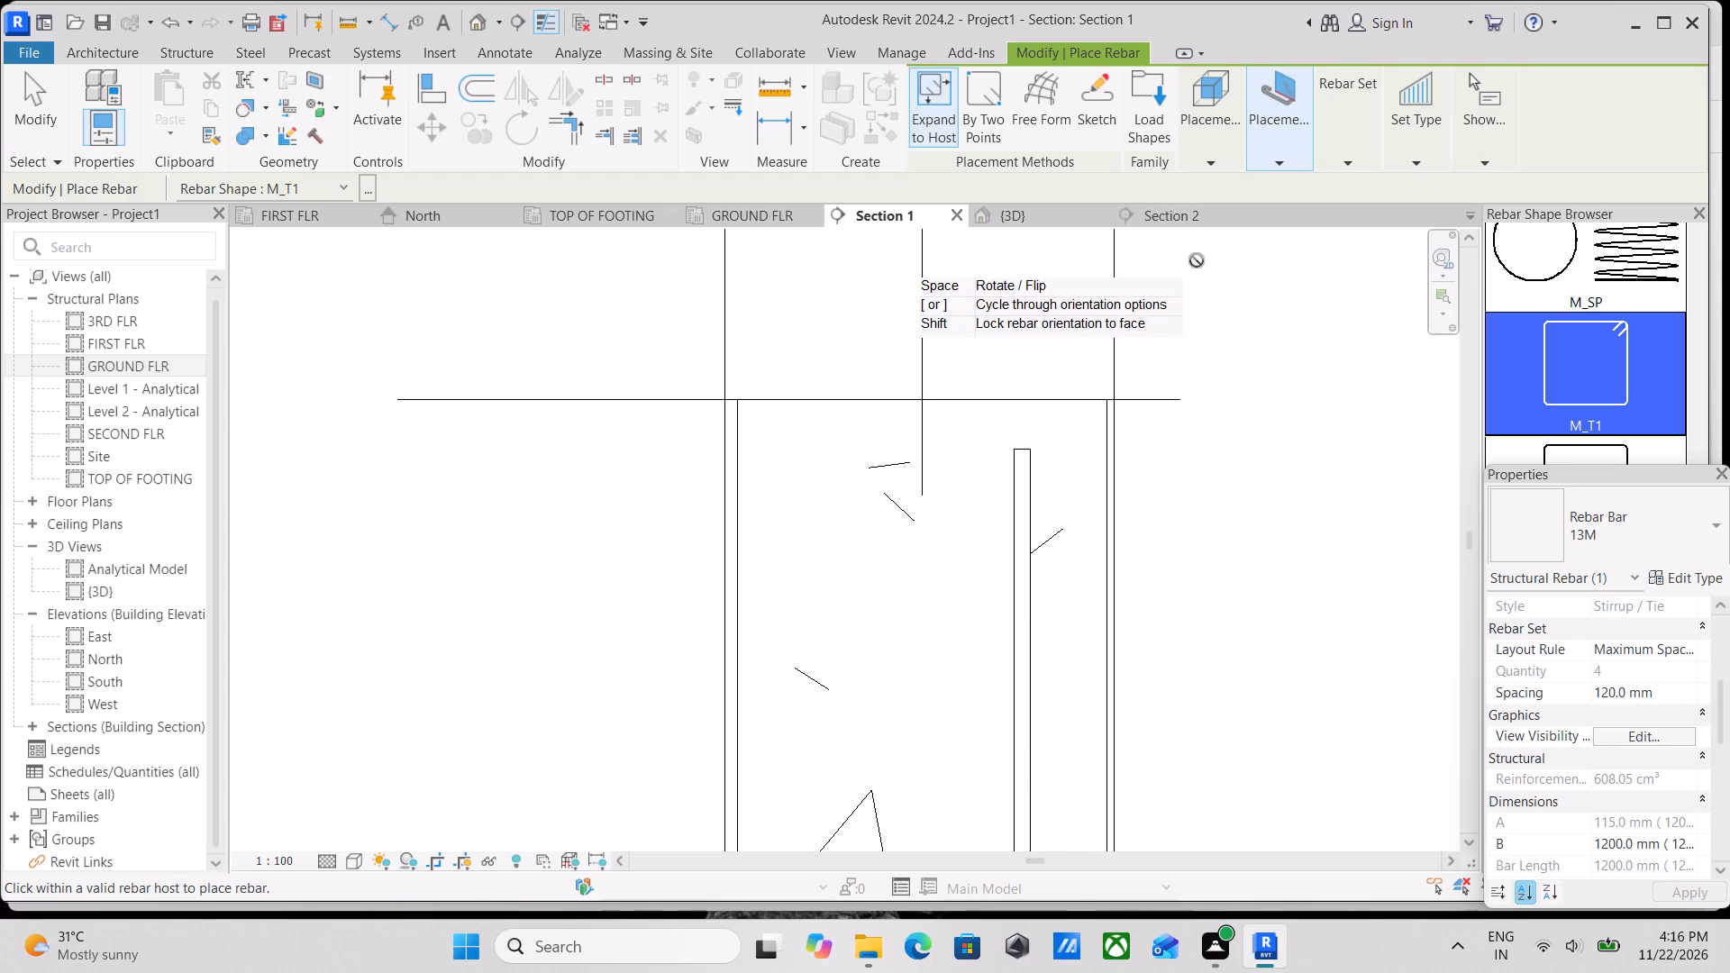
scroll(968, 462, down, 1)
middle_drag(968, 462, 1006, 313)
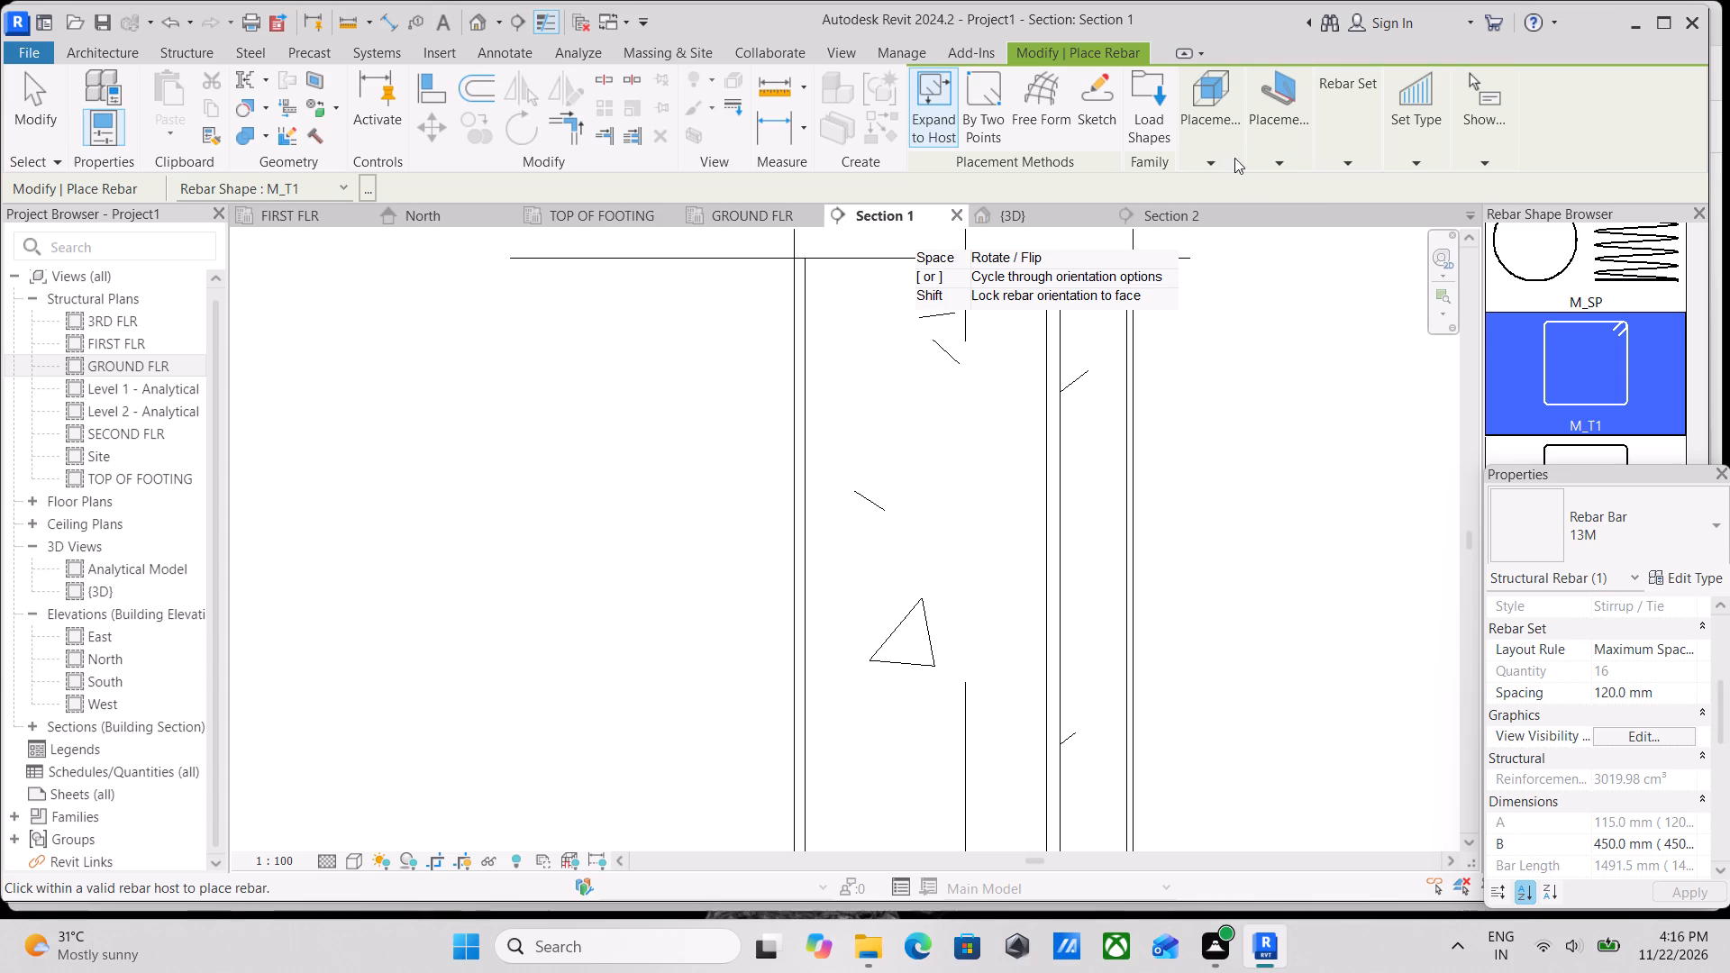
click(1267, 156)
click(1267, 156)
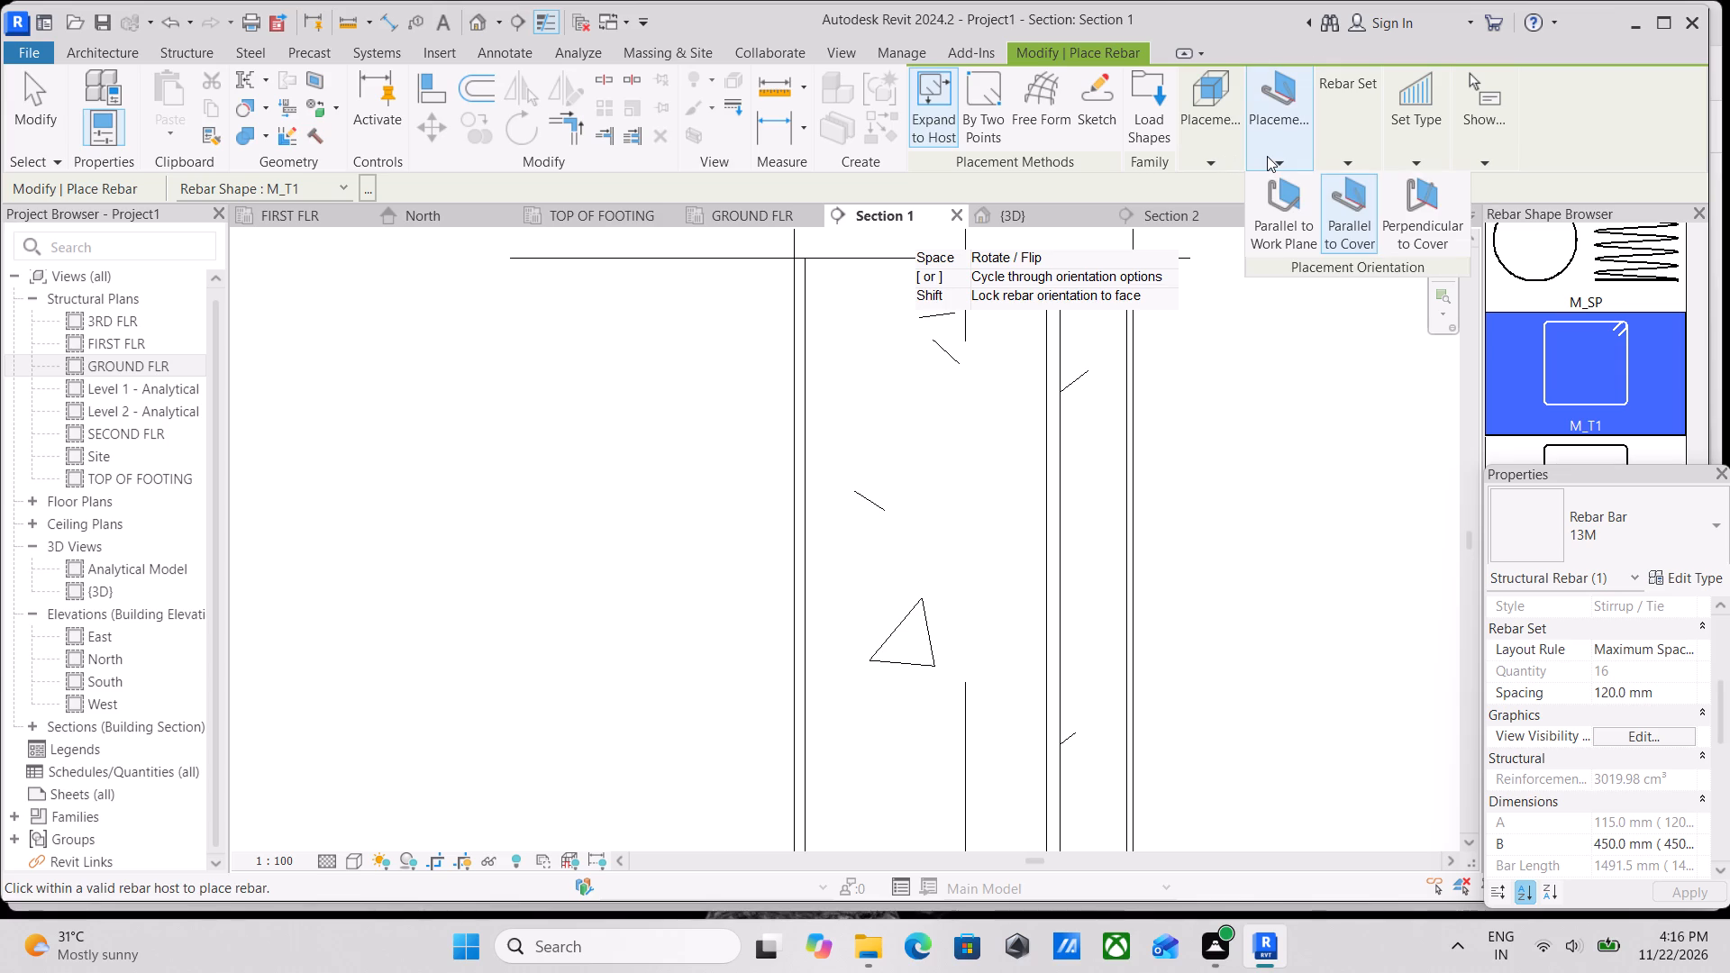
click(1267, 156)
scroll(908, 383, down, 1)
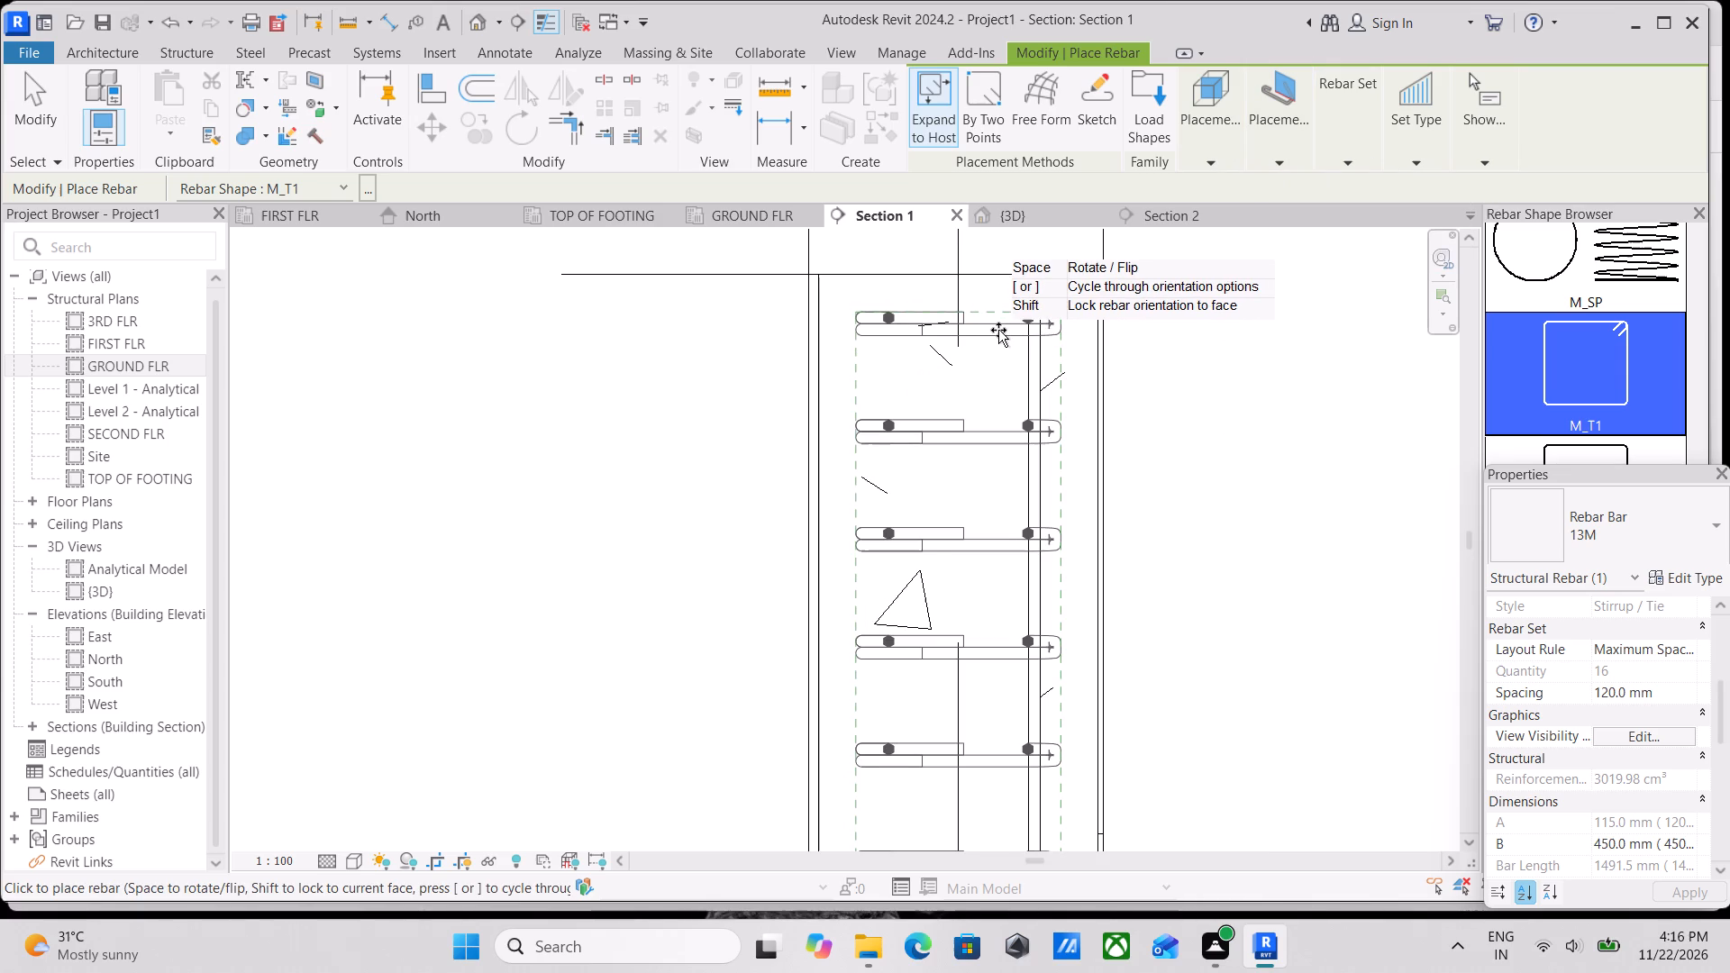
click(998, 330)
scroll(998, 330, down, 3)
key(Escape)
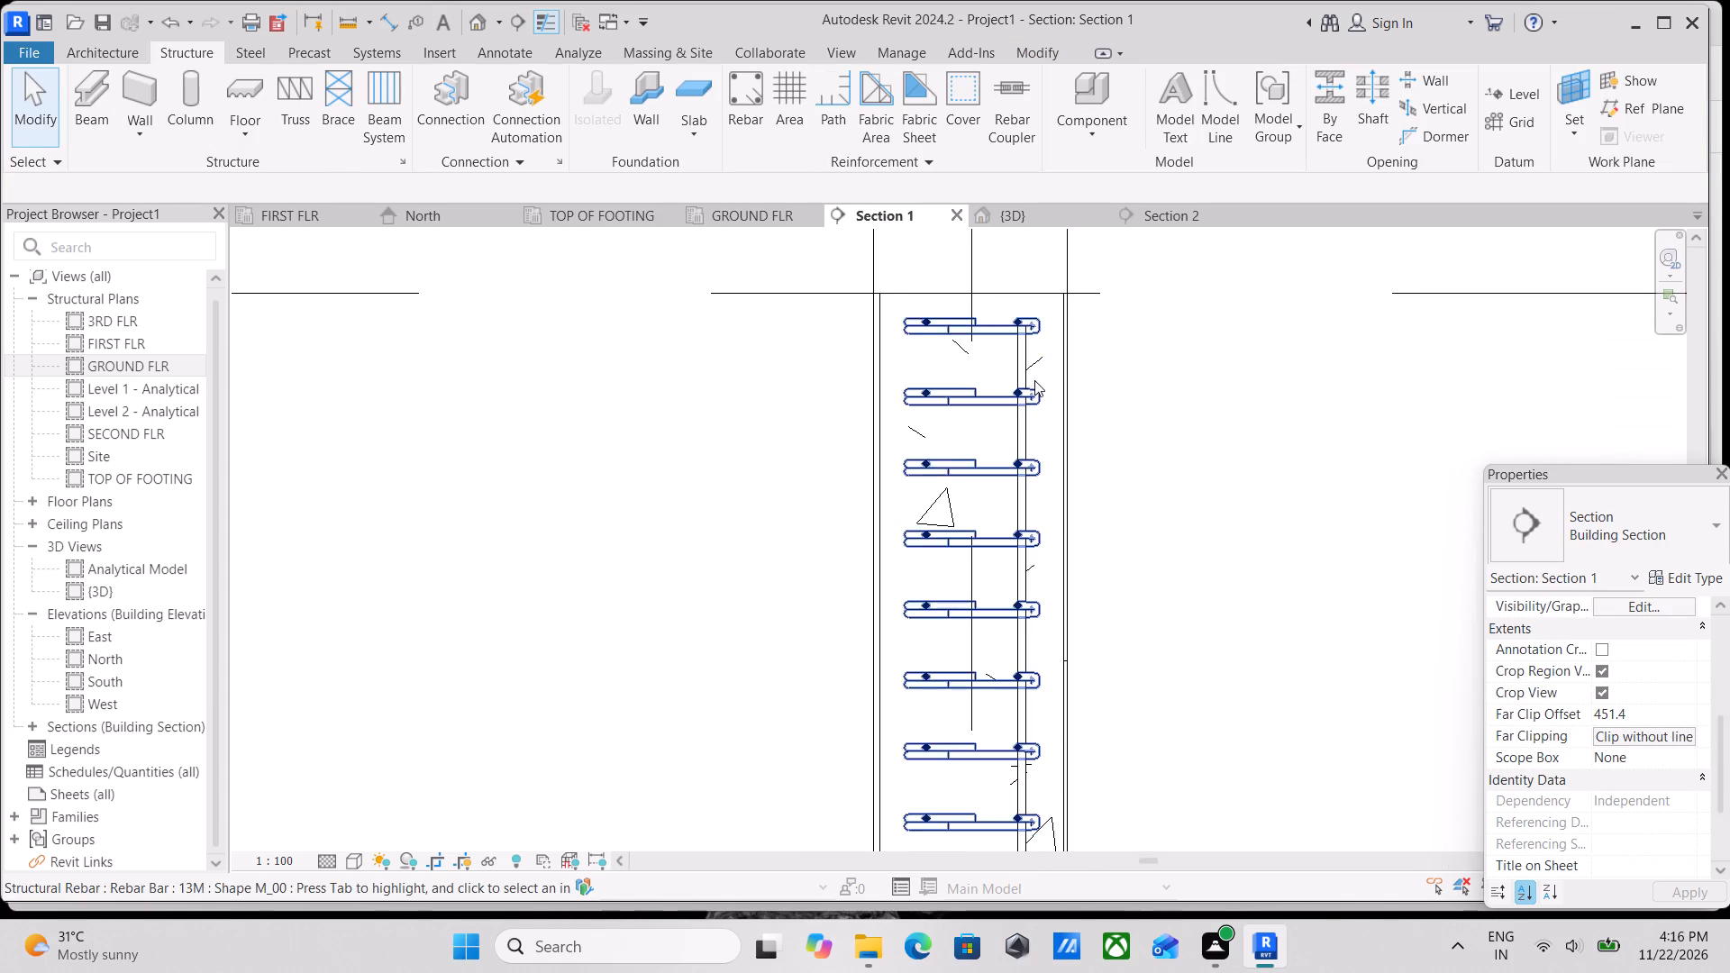
key(Escape)
Set the M_T1 tie set in the corner column to show unobscured in the {3D} view.
click(993, 340)
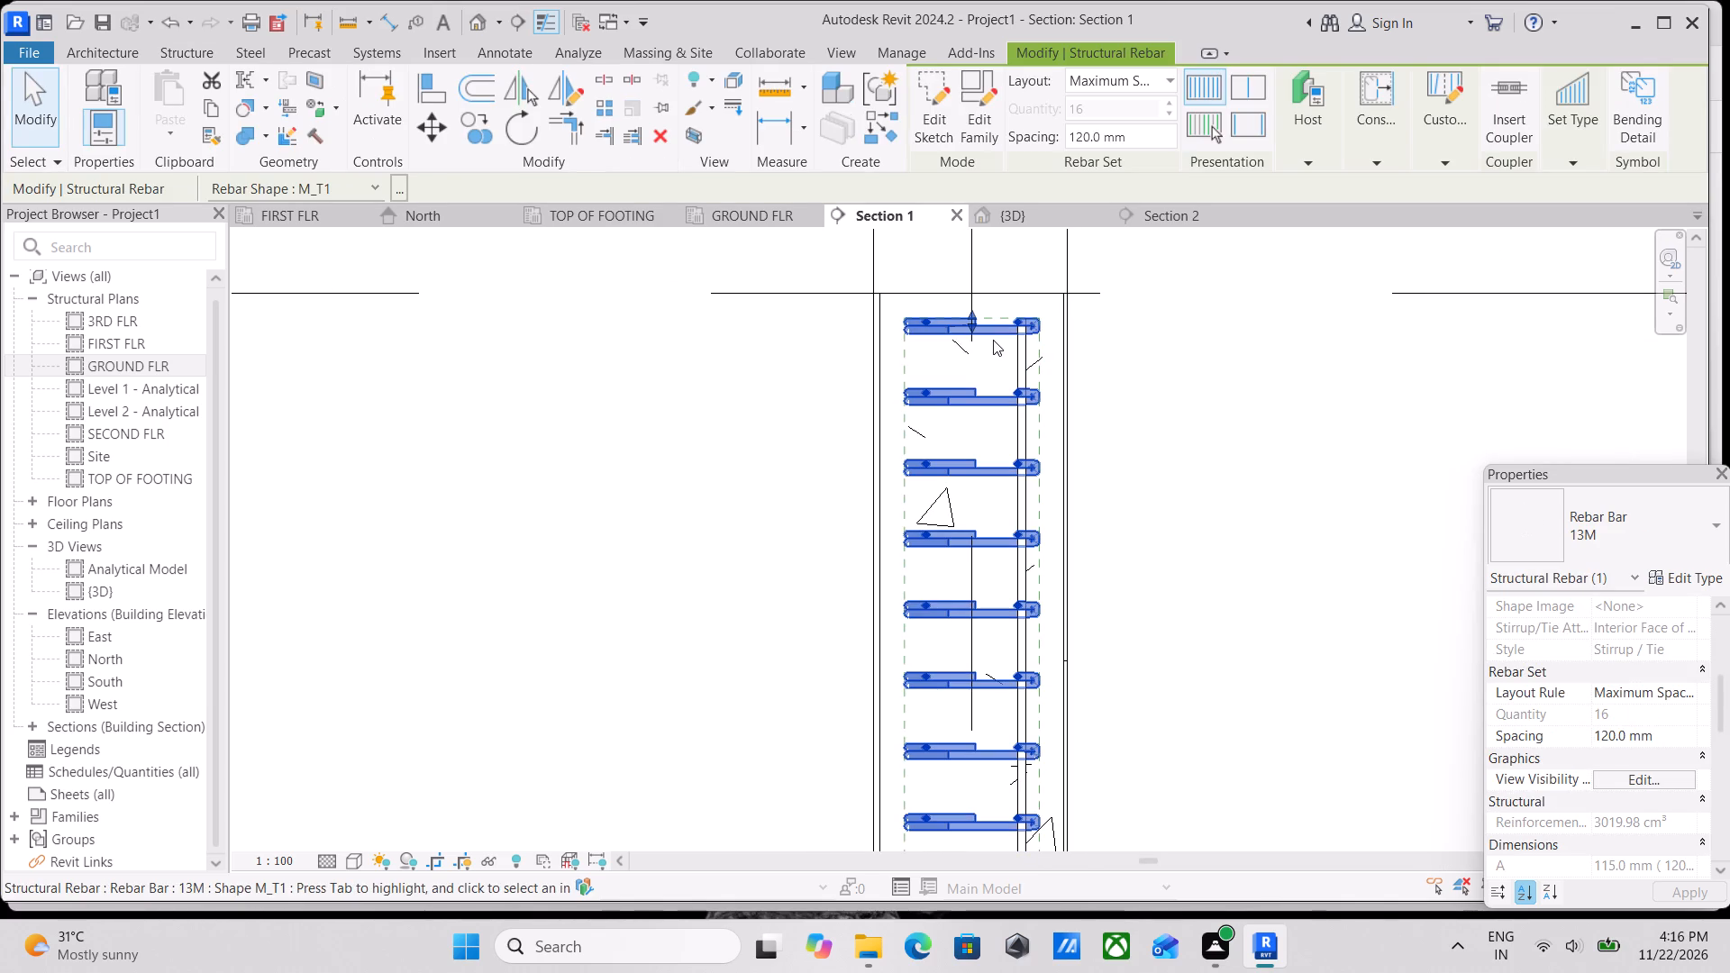
click(1615, 769)
click(1596, 628)
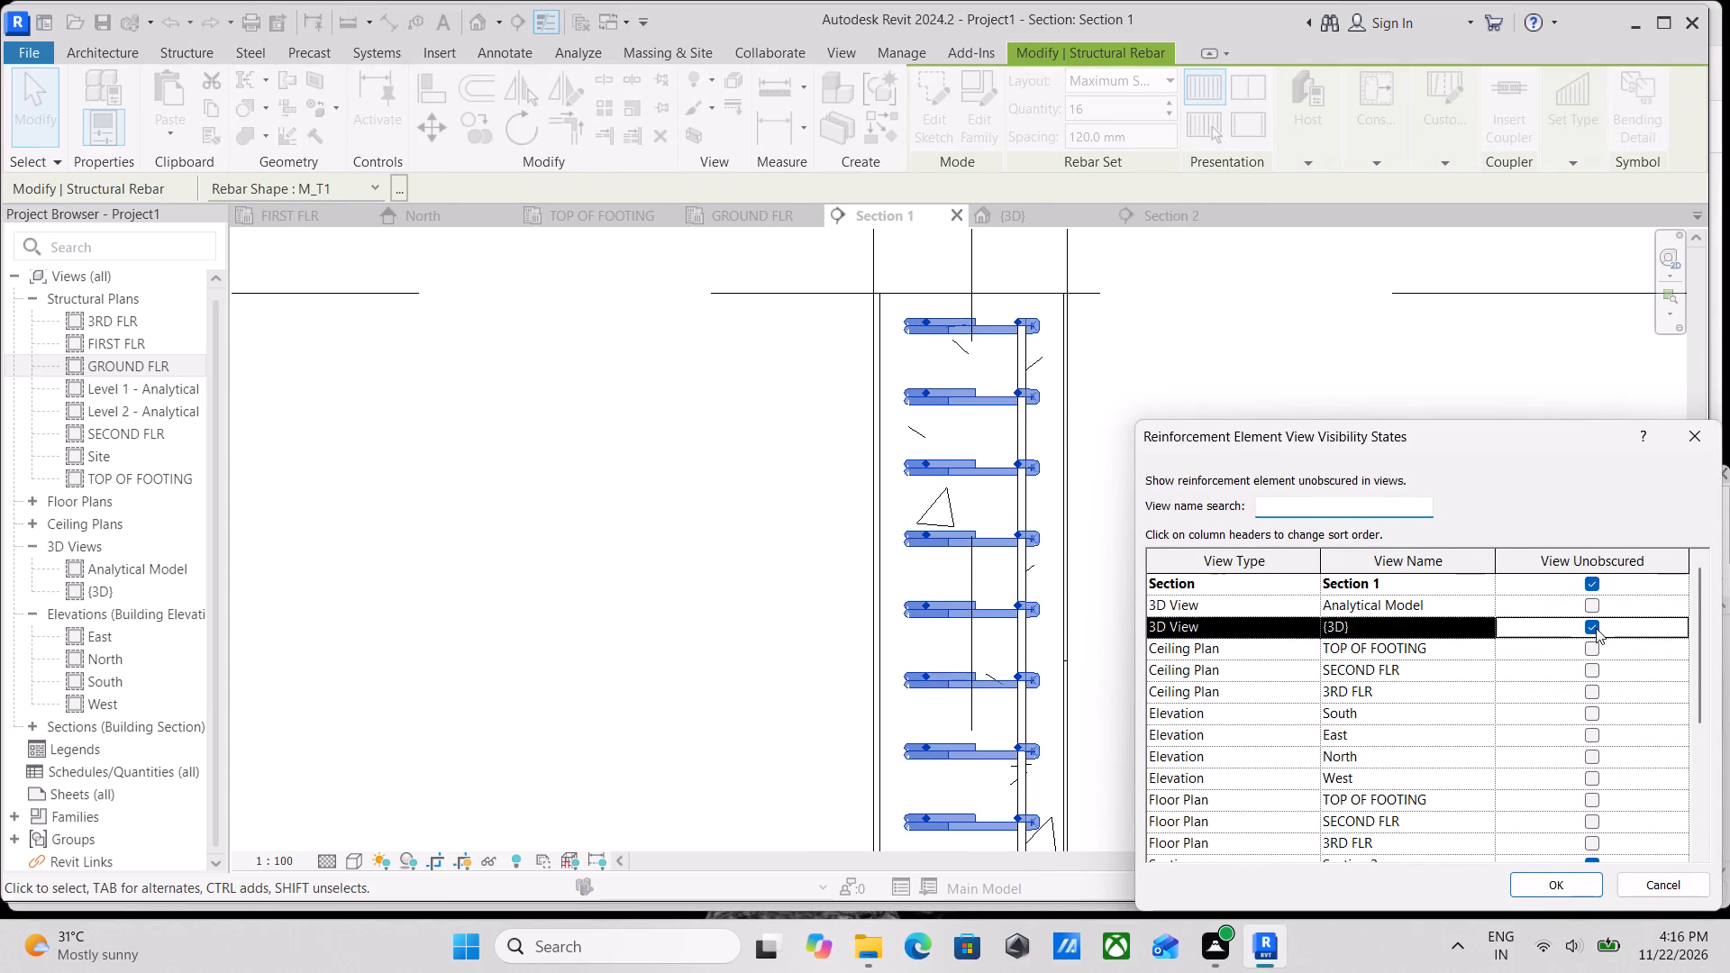
click(1565, 876)
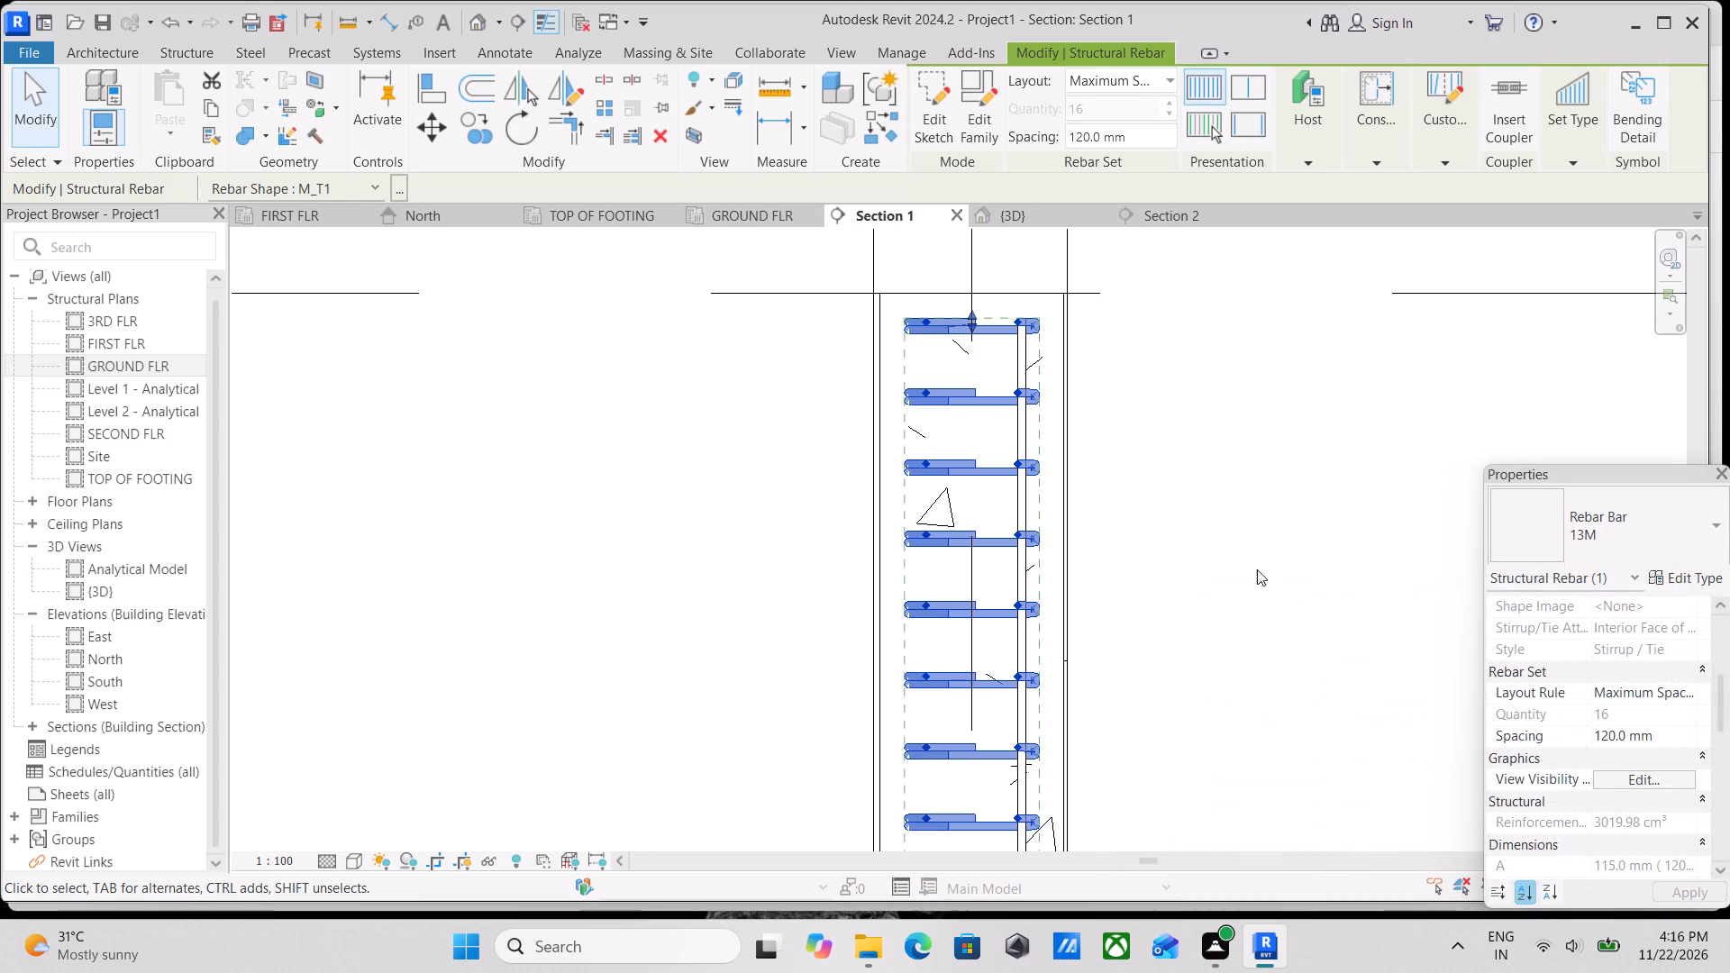
scroll(970, 426, up, 3)
key(Escape)
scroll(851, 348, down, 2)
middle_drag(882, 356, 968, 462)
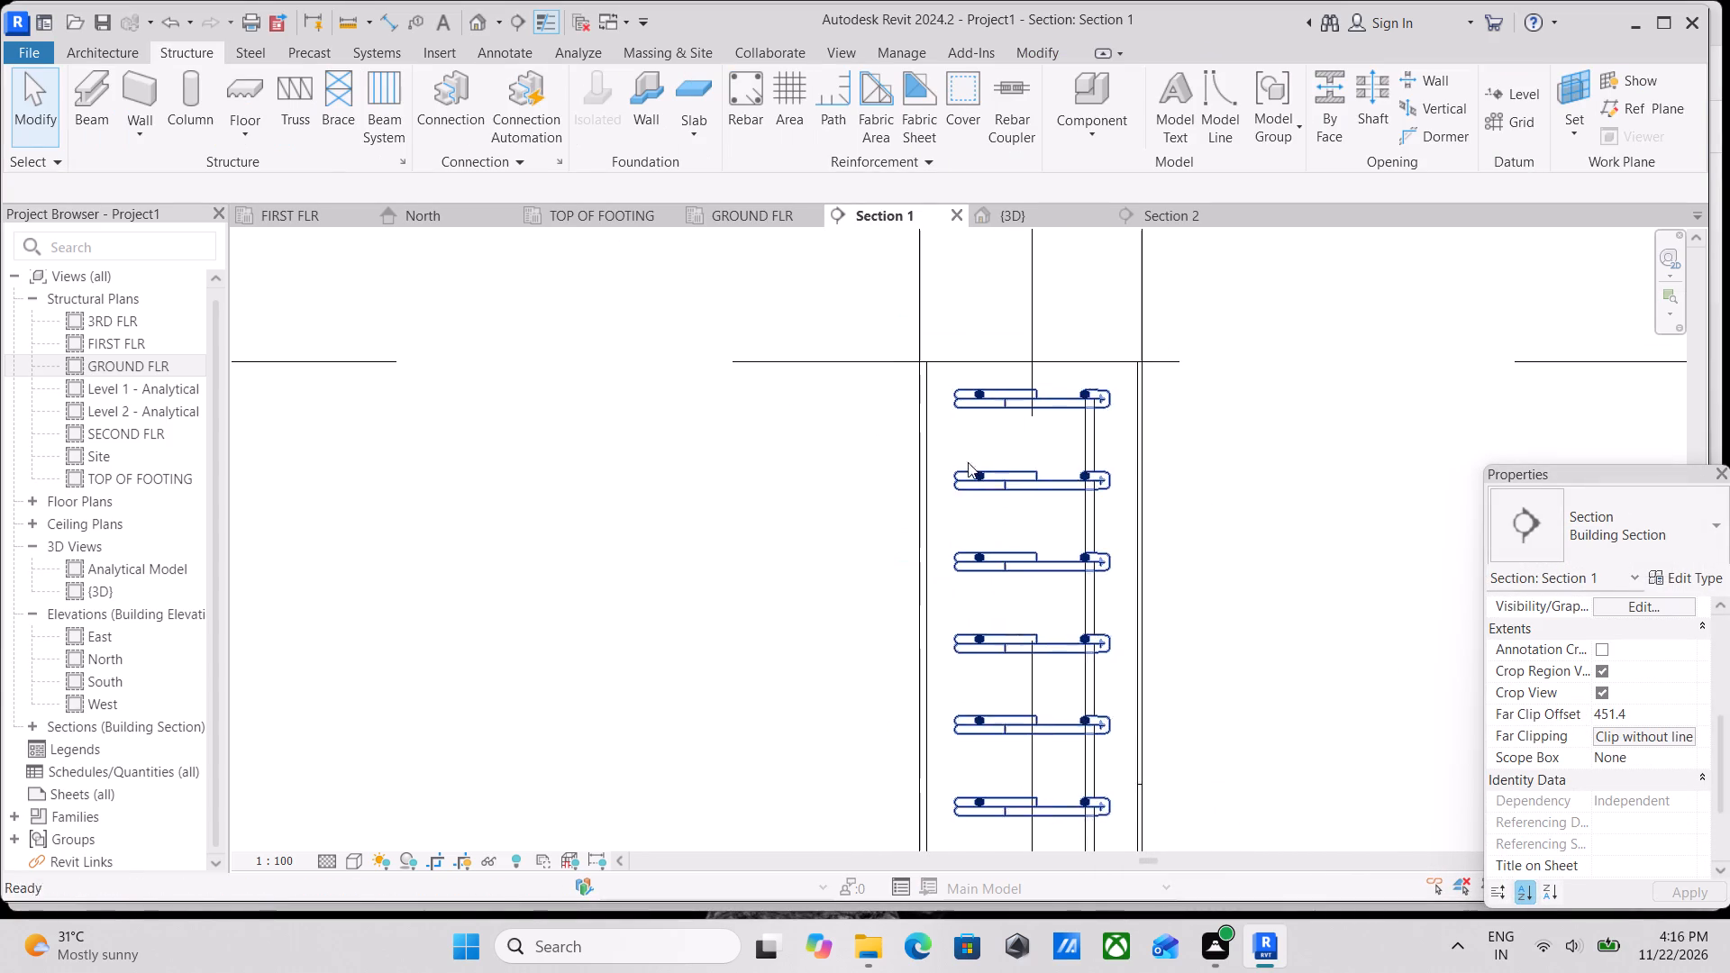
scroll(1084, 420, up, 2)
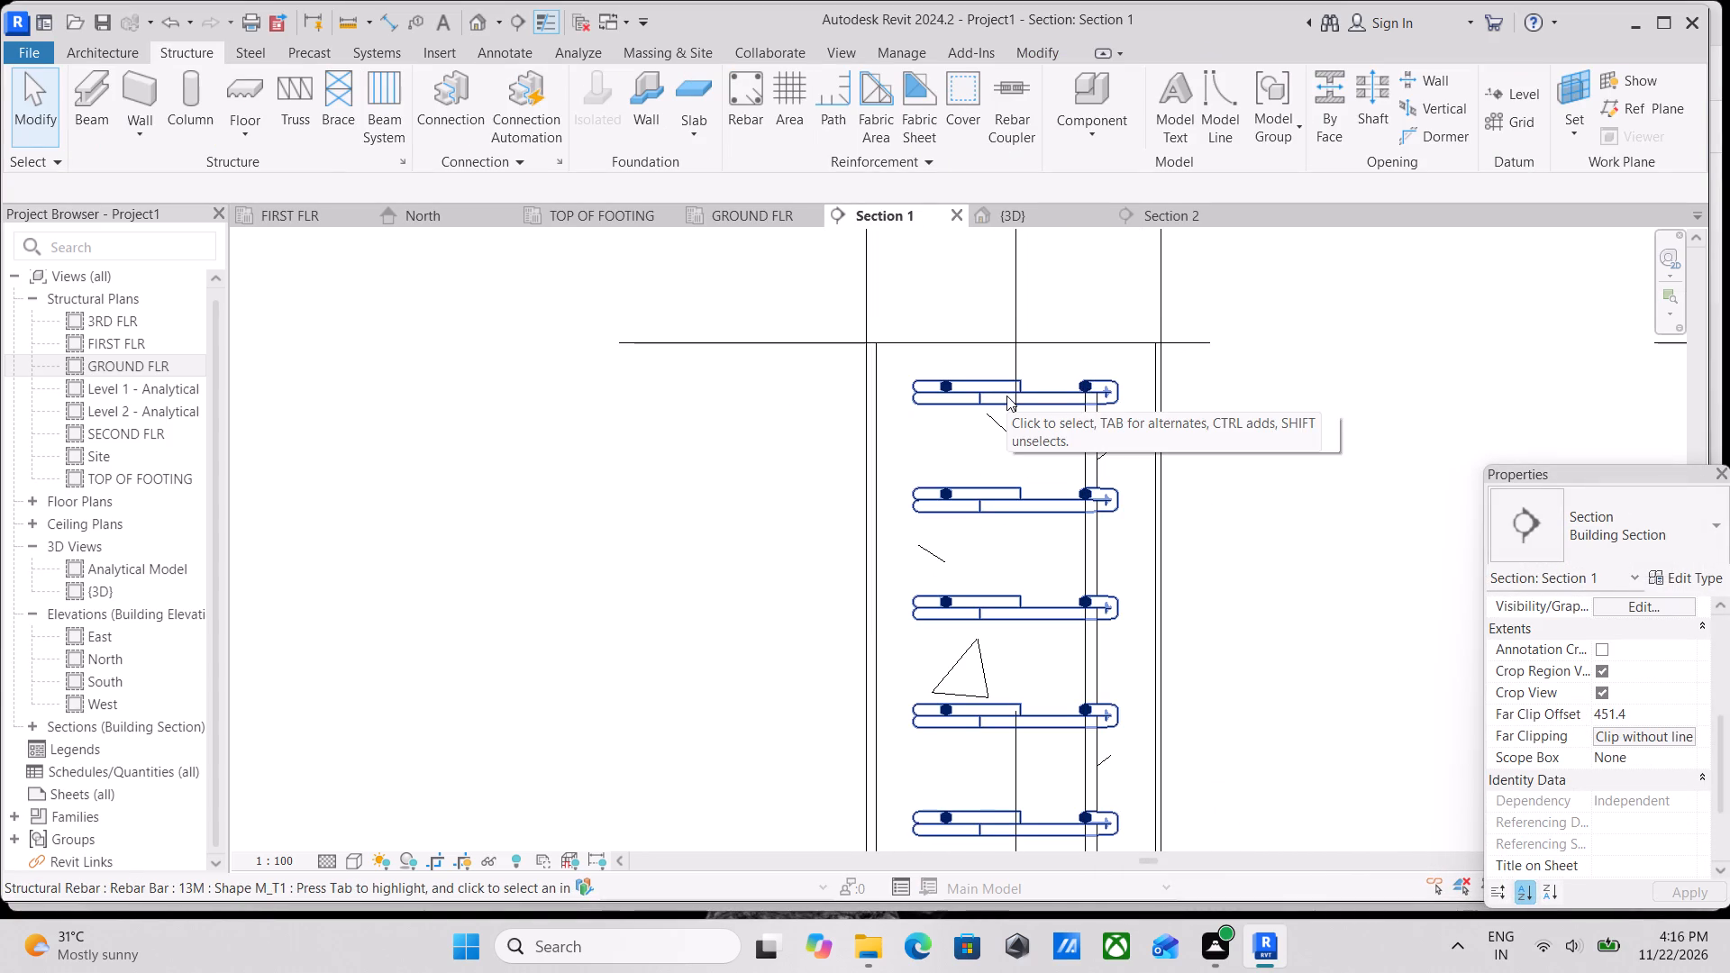
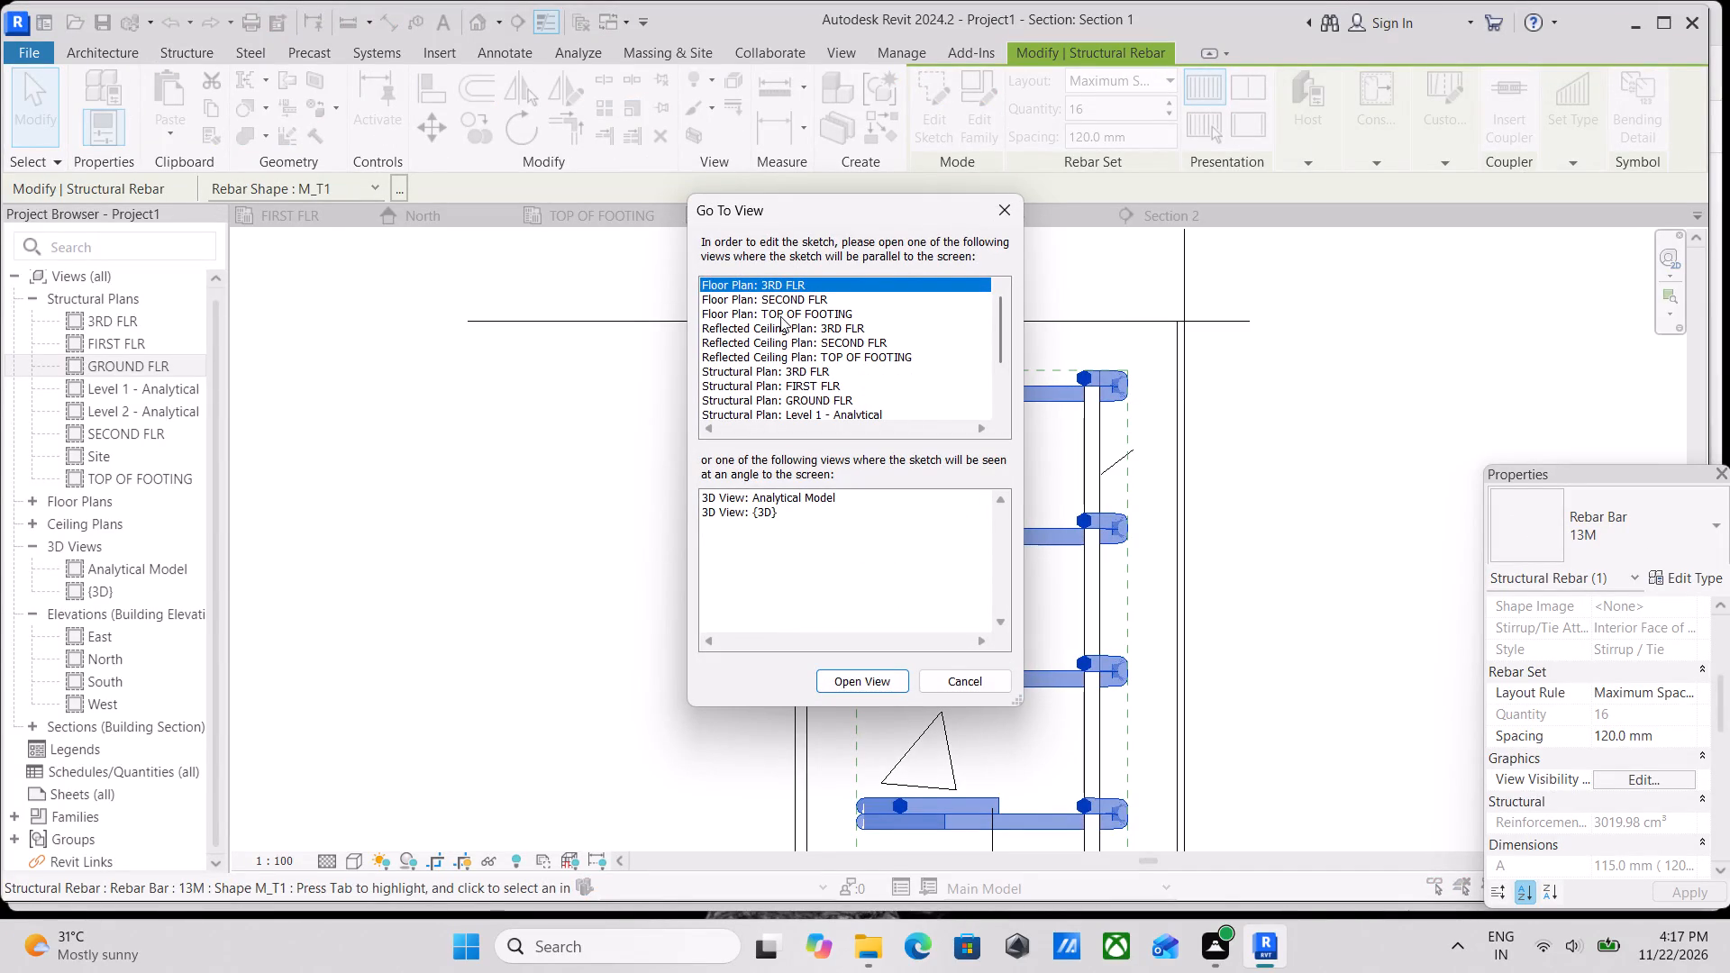
Open the M_T1 tie's sketch for editing in the Structural Plan: GROUND FLR view.
scroll(766, 386, down, 3)
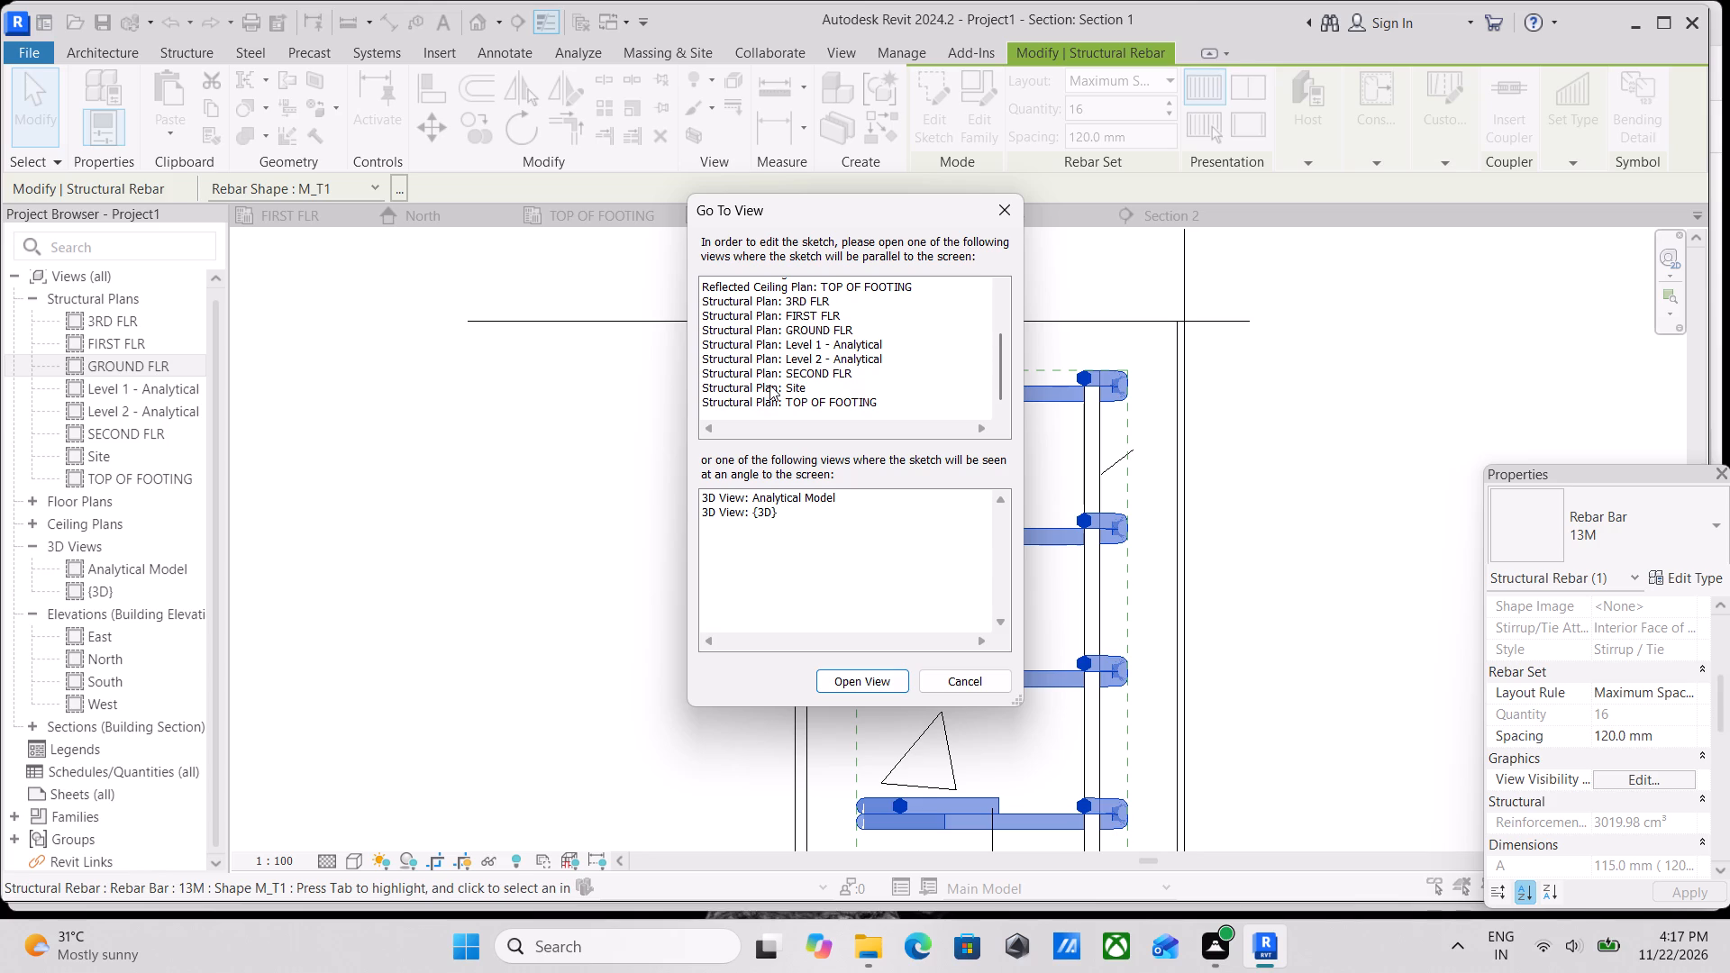
scroll(769, 385, up, 1)
click(776, 375)
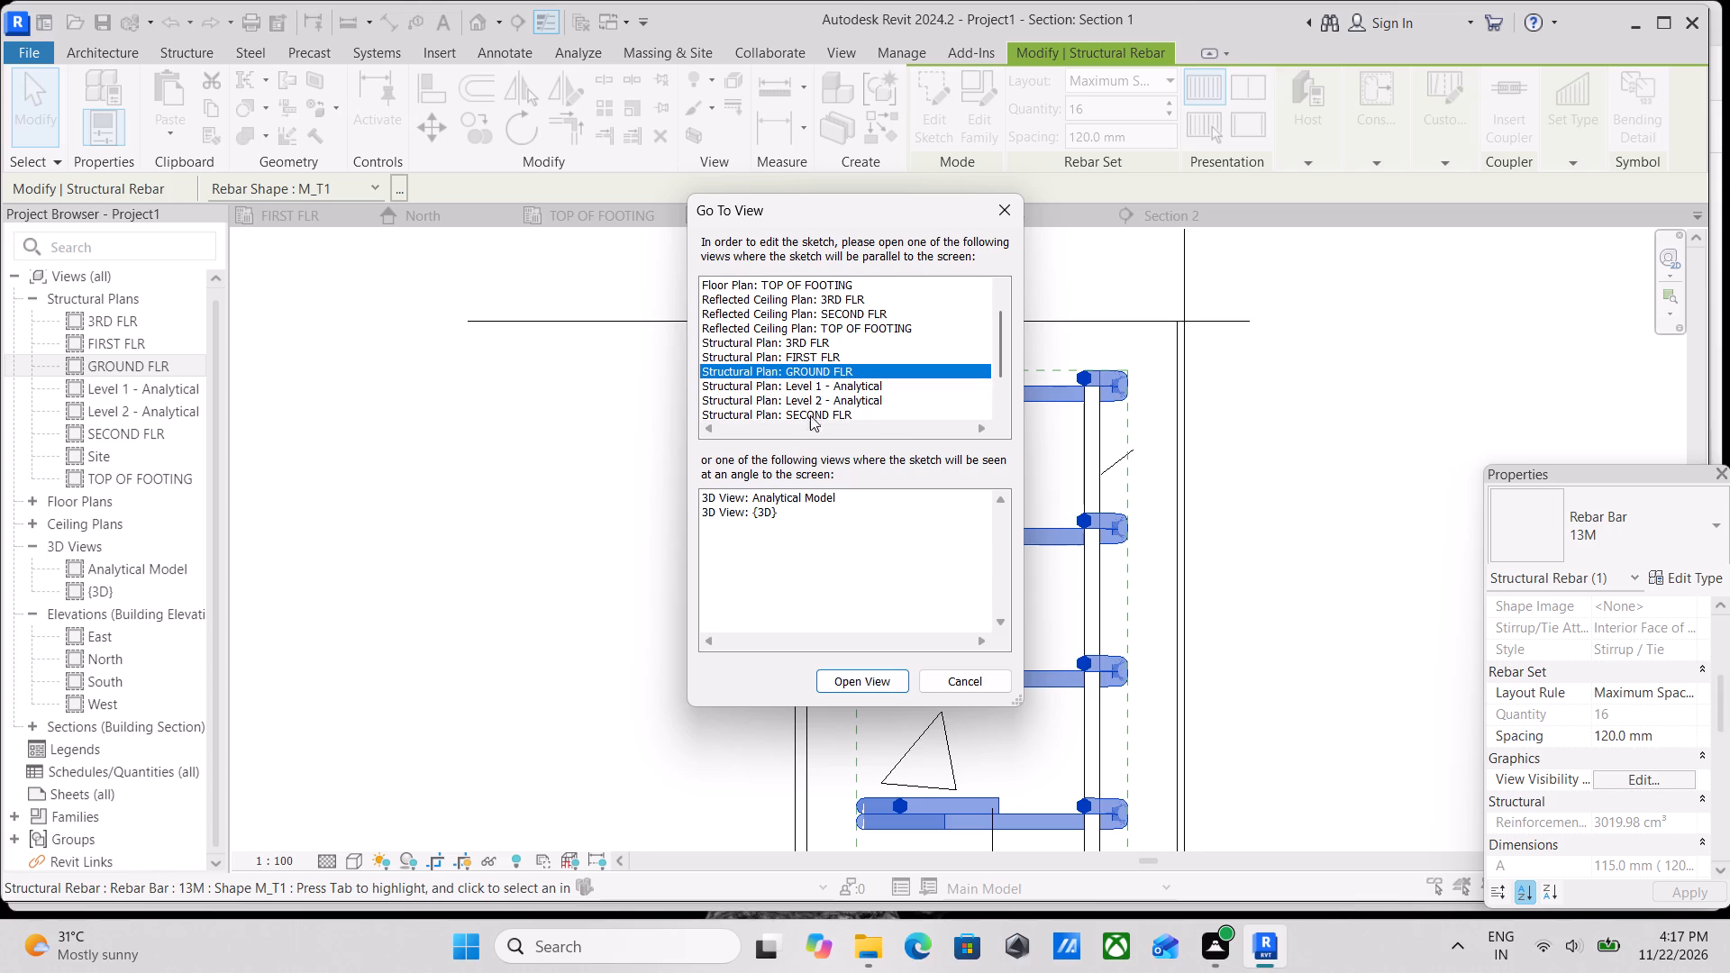
click(893, 679)
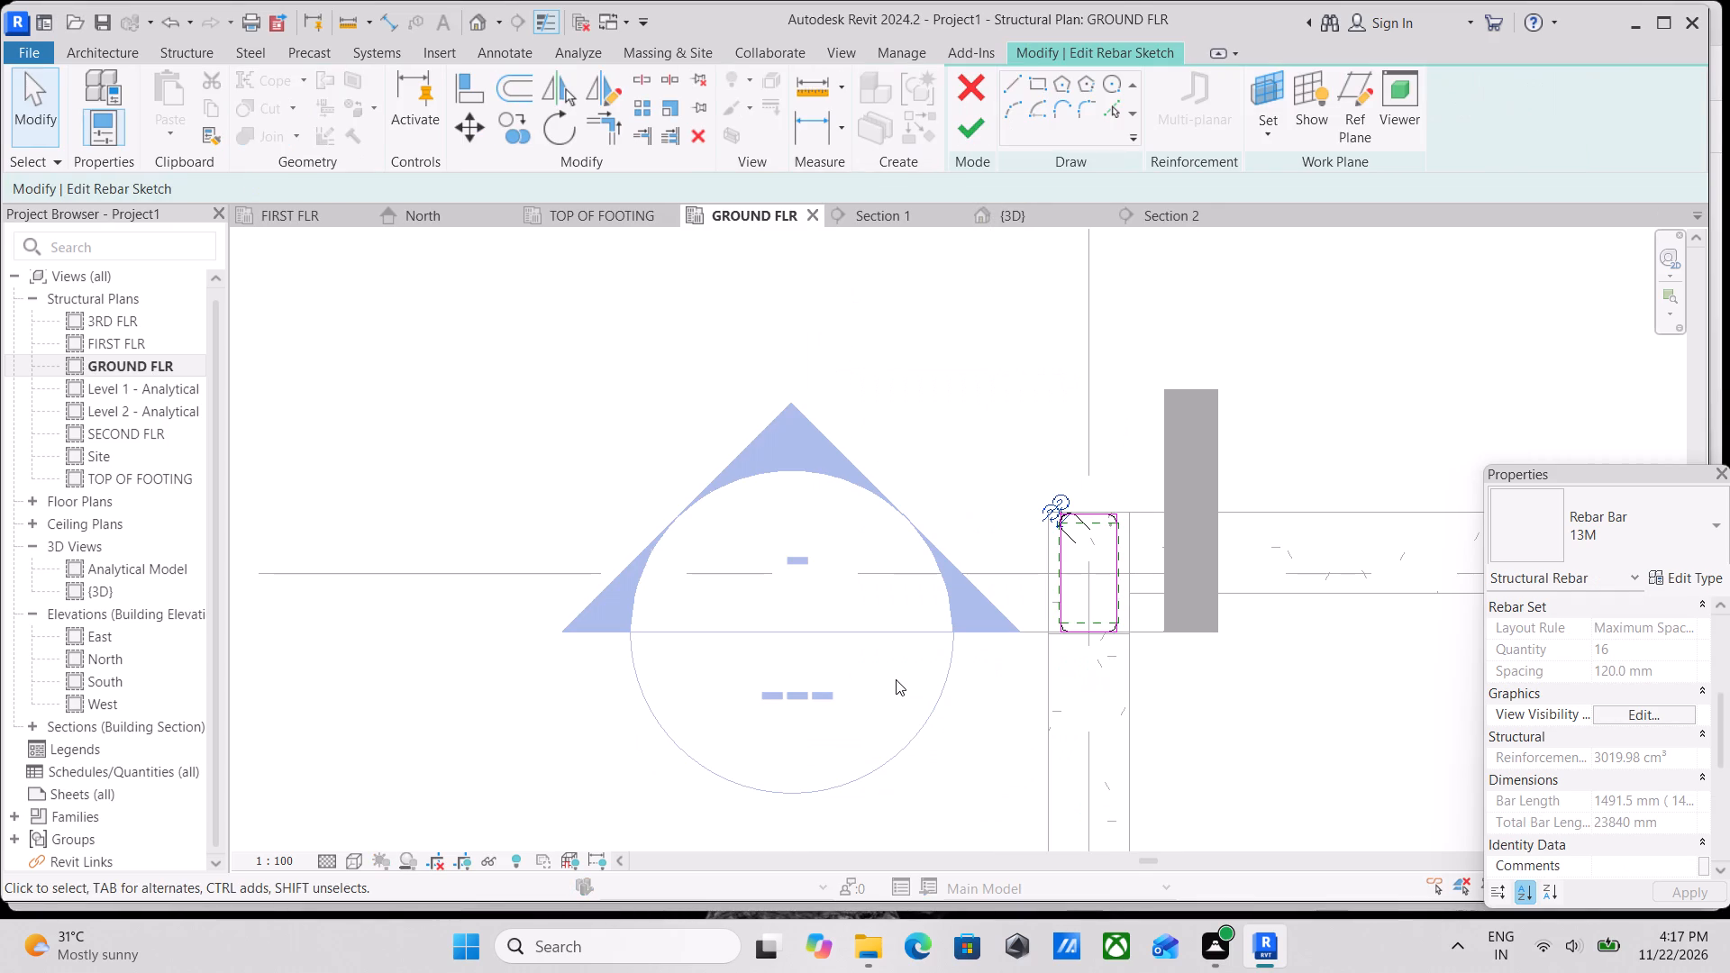
Set the GROUND FLR plan to Fine detail level and Wireframe visual style.
scroll(1094, 550, up, 1)
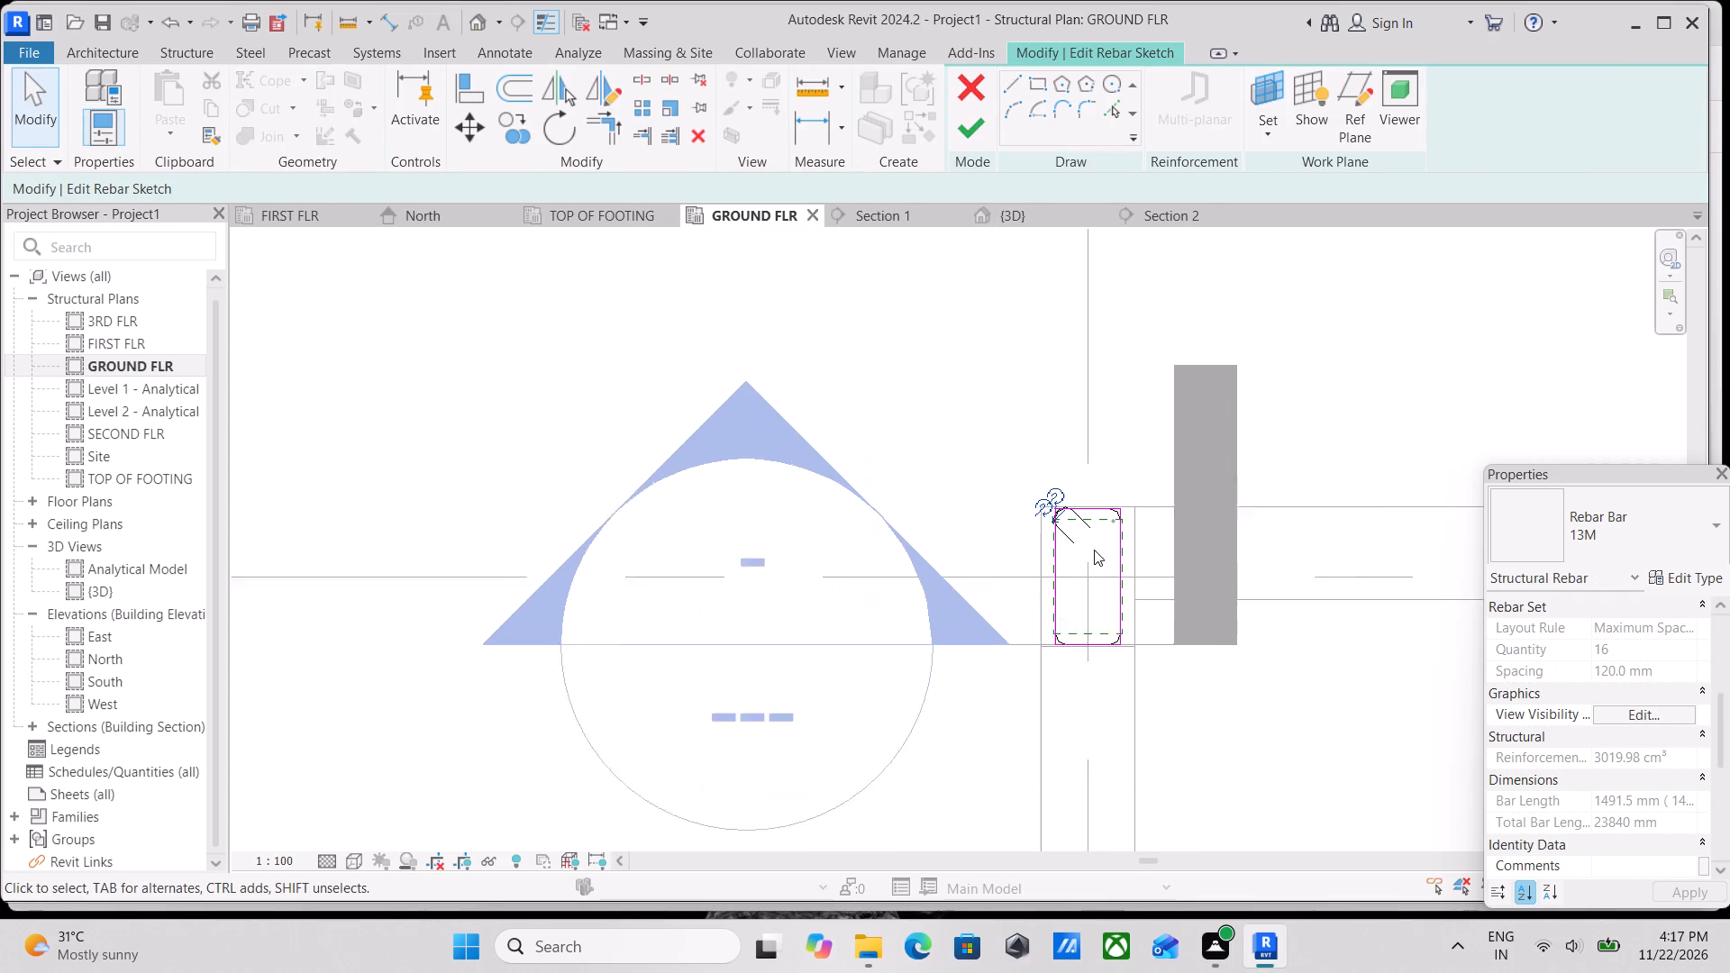
scroll(1094, 550, up, 1)
click(326, 858)
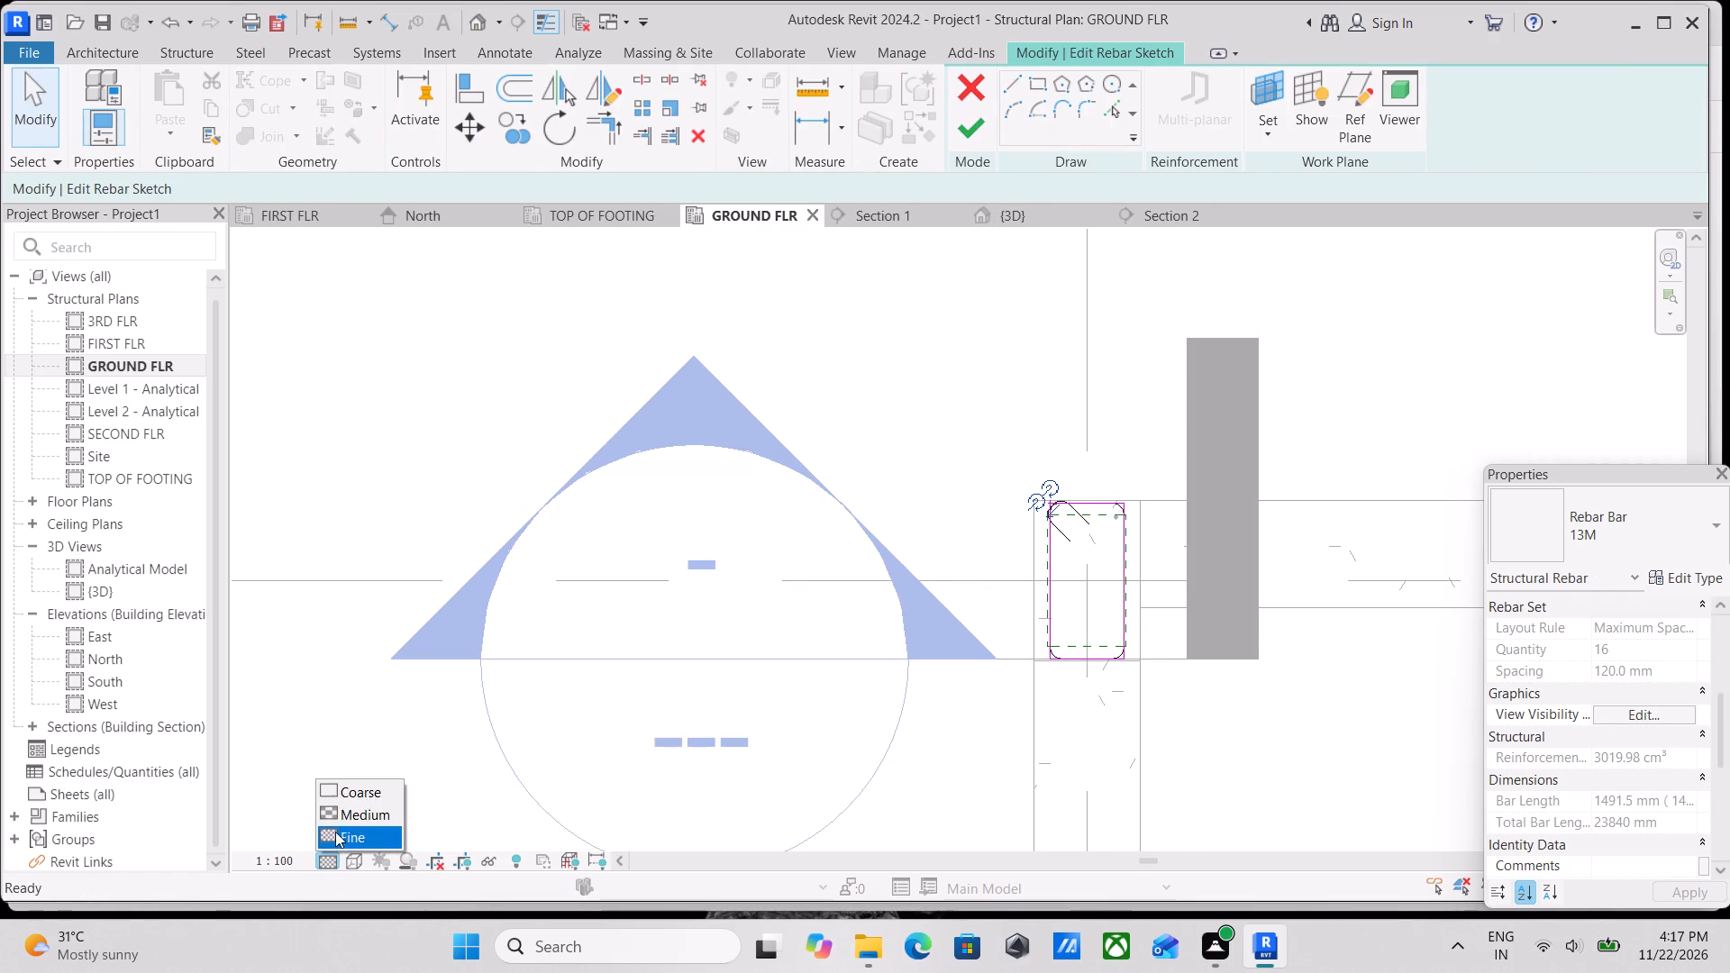
click(338, 832)
click(345, 862)
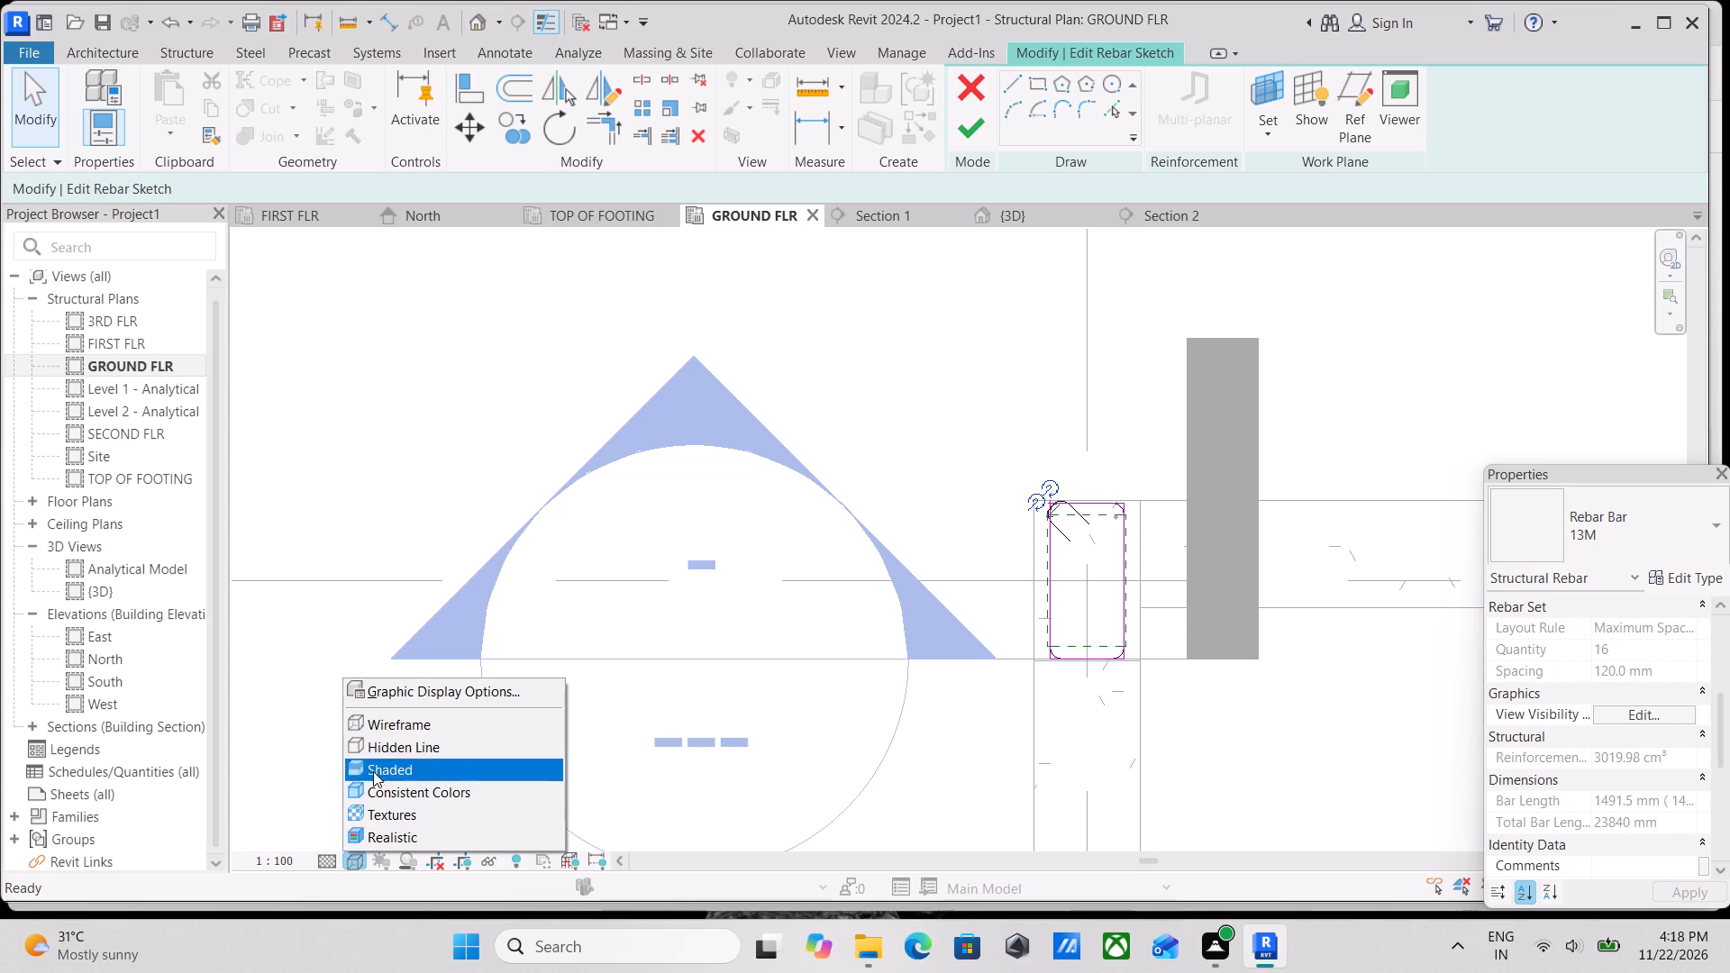
click(377, 723)
Finish the M_T1 tie's rebar sketch, leaving its shape as it is.
scroll(1041, 632, up, 2)
middle_drag(1106, 614, 920, 653)
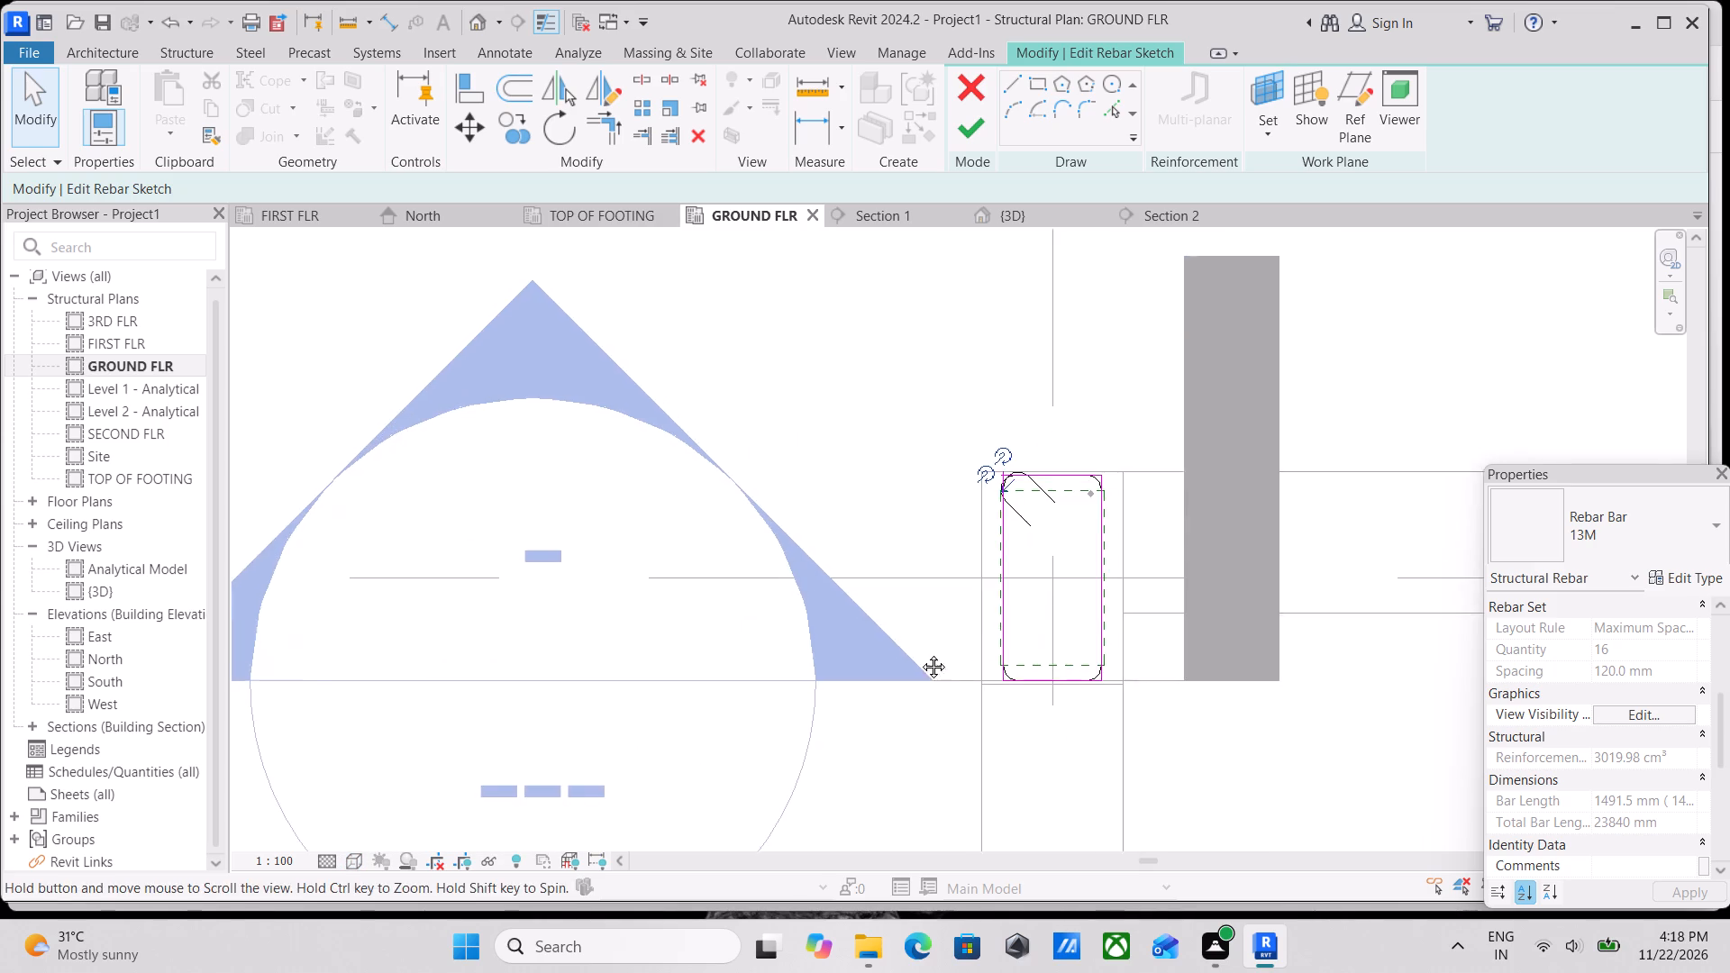
middle_drag(920, 653, 855, 661)
scroll(858, 661, up, 1)
click(973, 119)
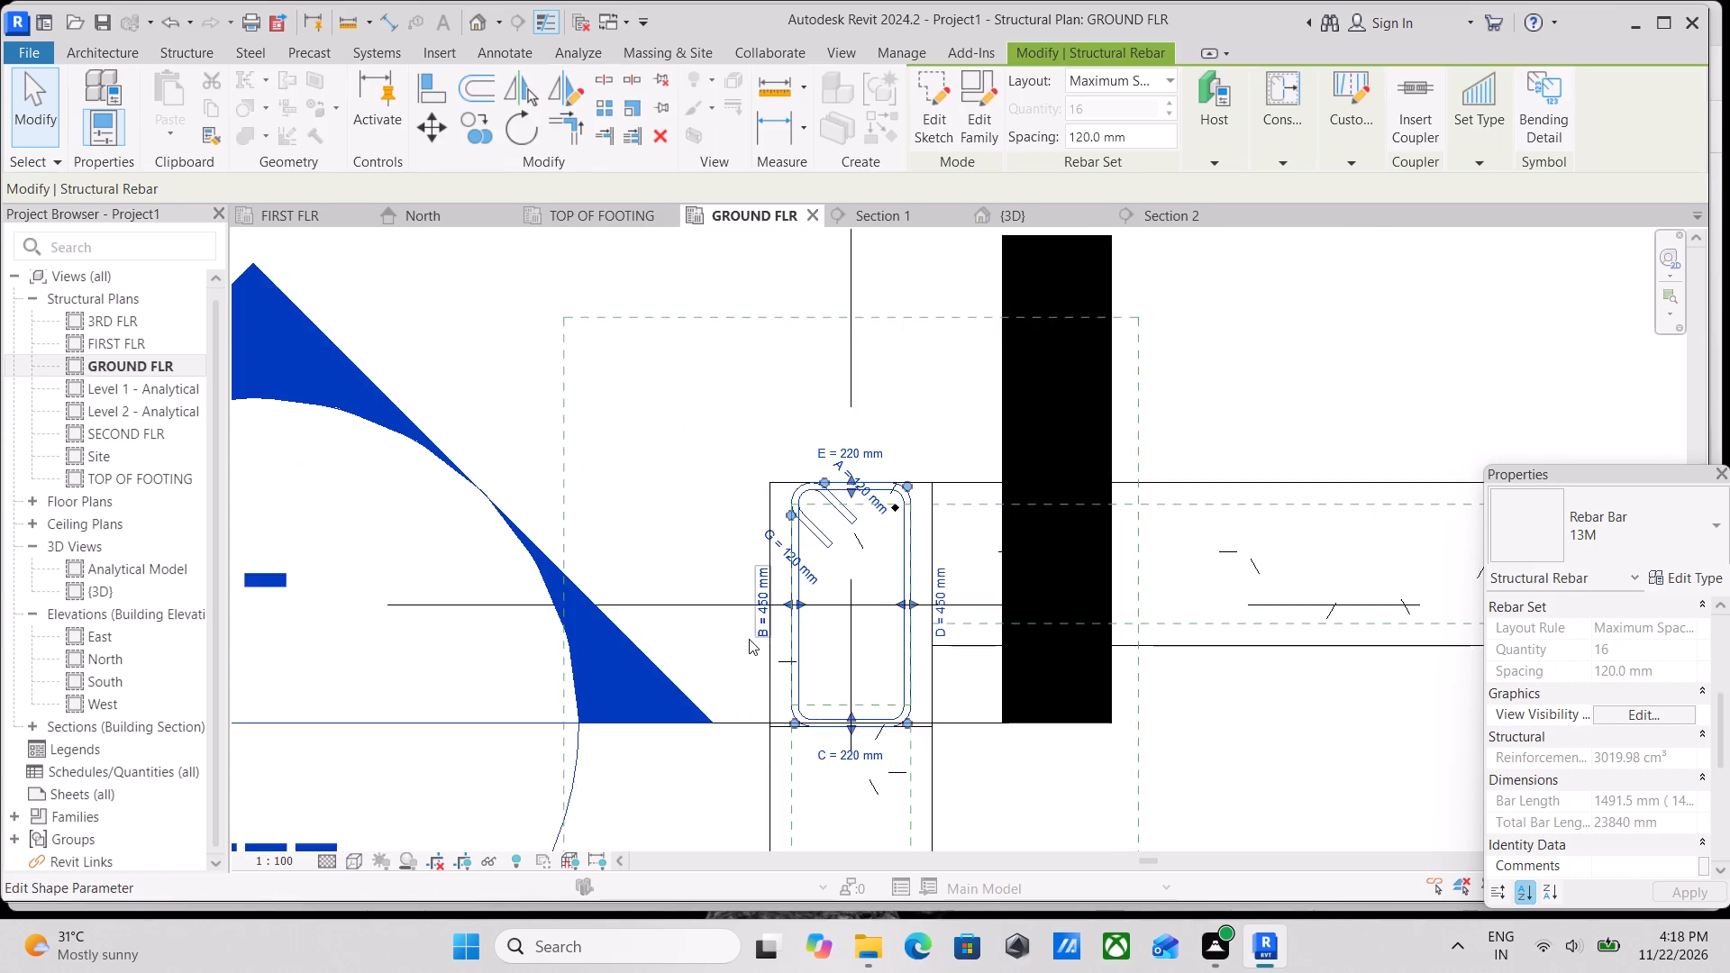
Nudge the vertical M_00 bar about 155 mm west and 10 mm north into the tie's hooked northwest corner.
scroll(749, 639, up, 2)
middle_drag(1015, 454, 938, 486)
scroll(837, 601, up, 2)
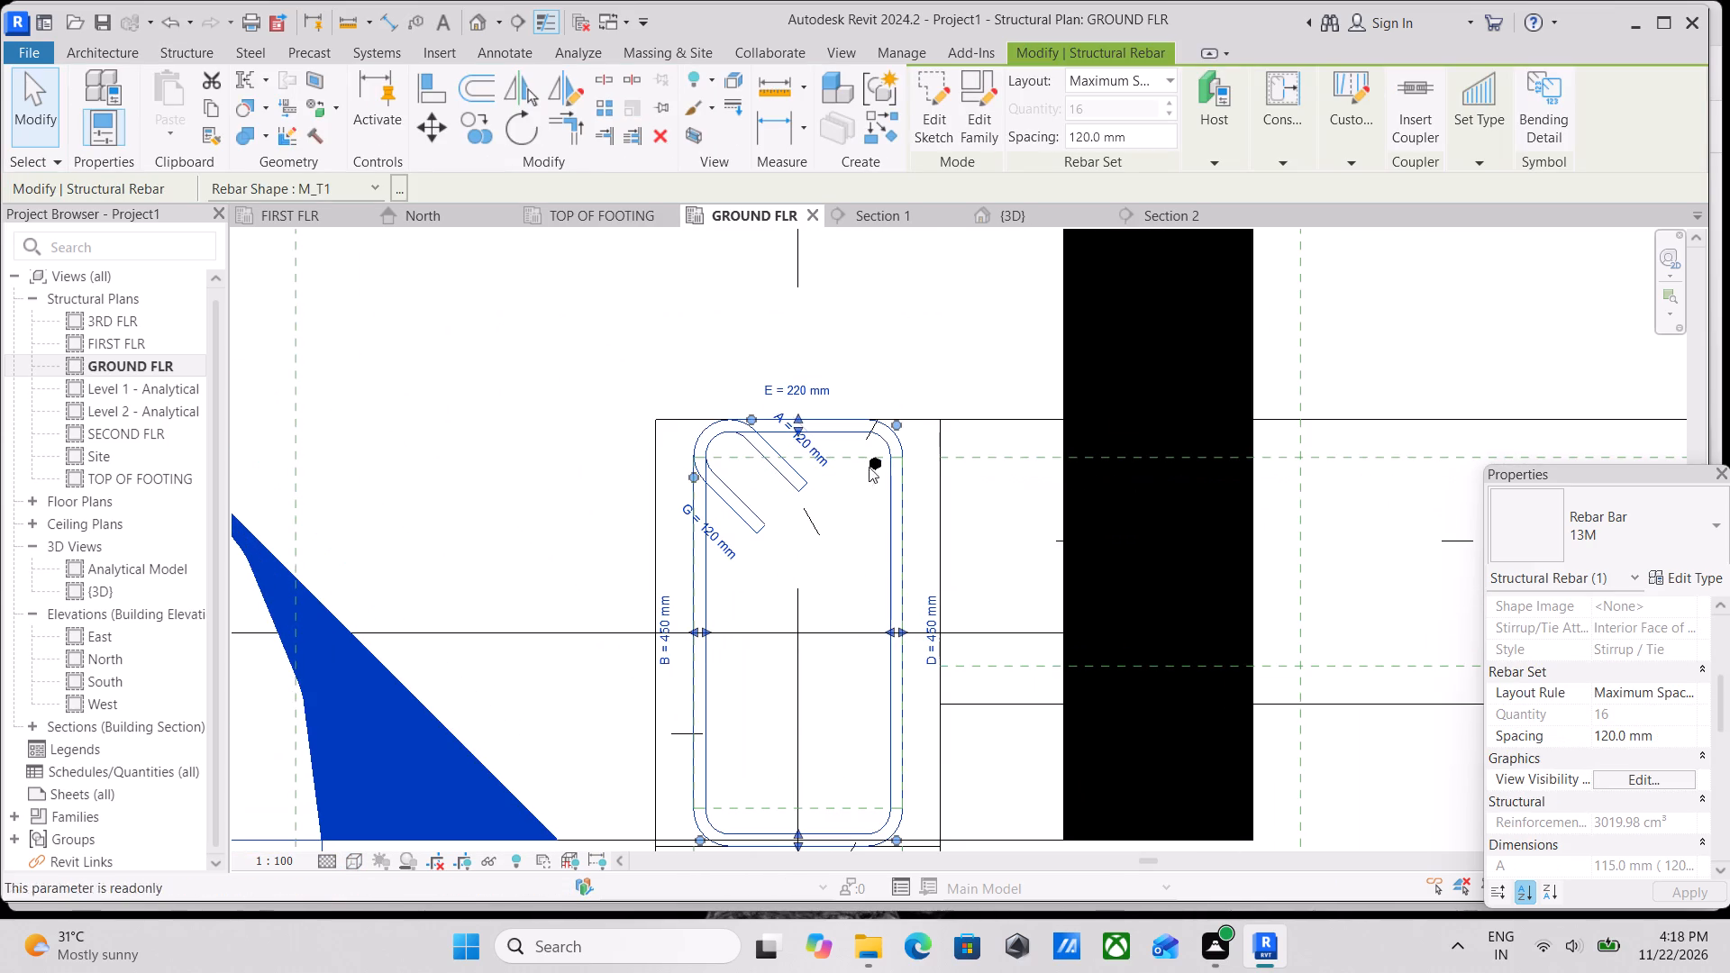
key(Escape)
click(871, 464)
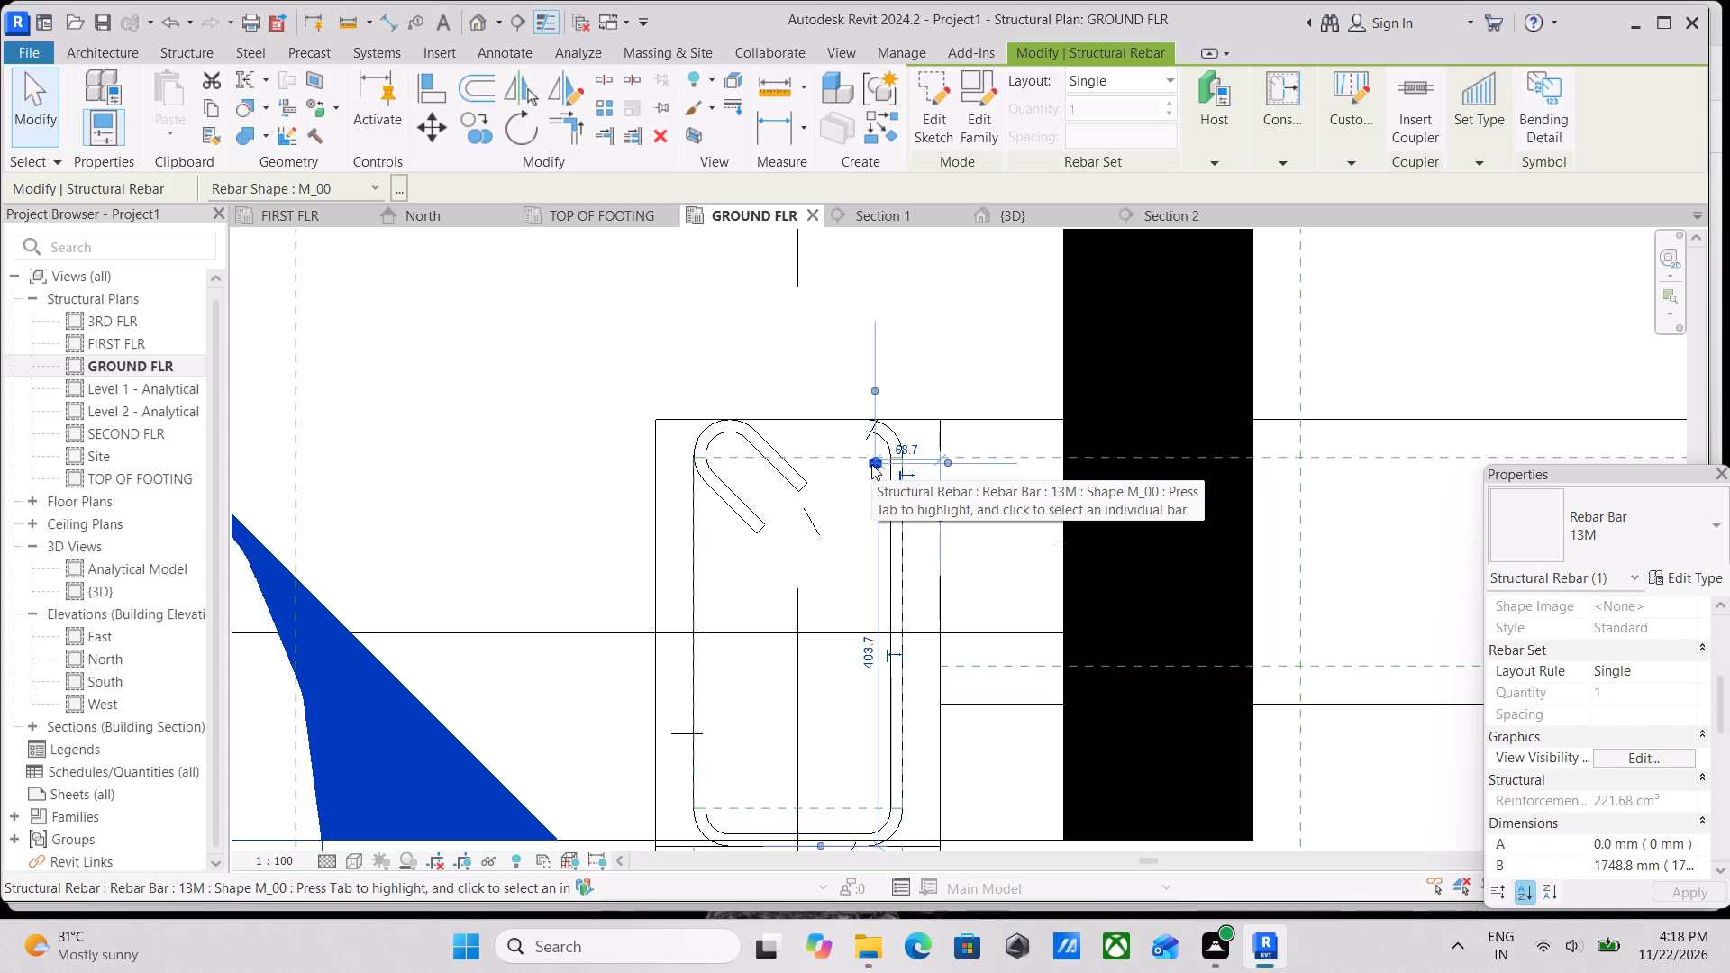
key(Left)
key(Left)
key(Left)
key(Left)
key(Left)
key(Left)
key(Left)
key(Left)
key(Left)
key(Left)
key(Left)
key(Left)
key(Left)
key(Left)
key(Left)
key(Left)
key(Left)
key(Left)
key(Left)
key(Left)
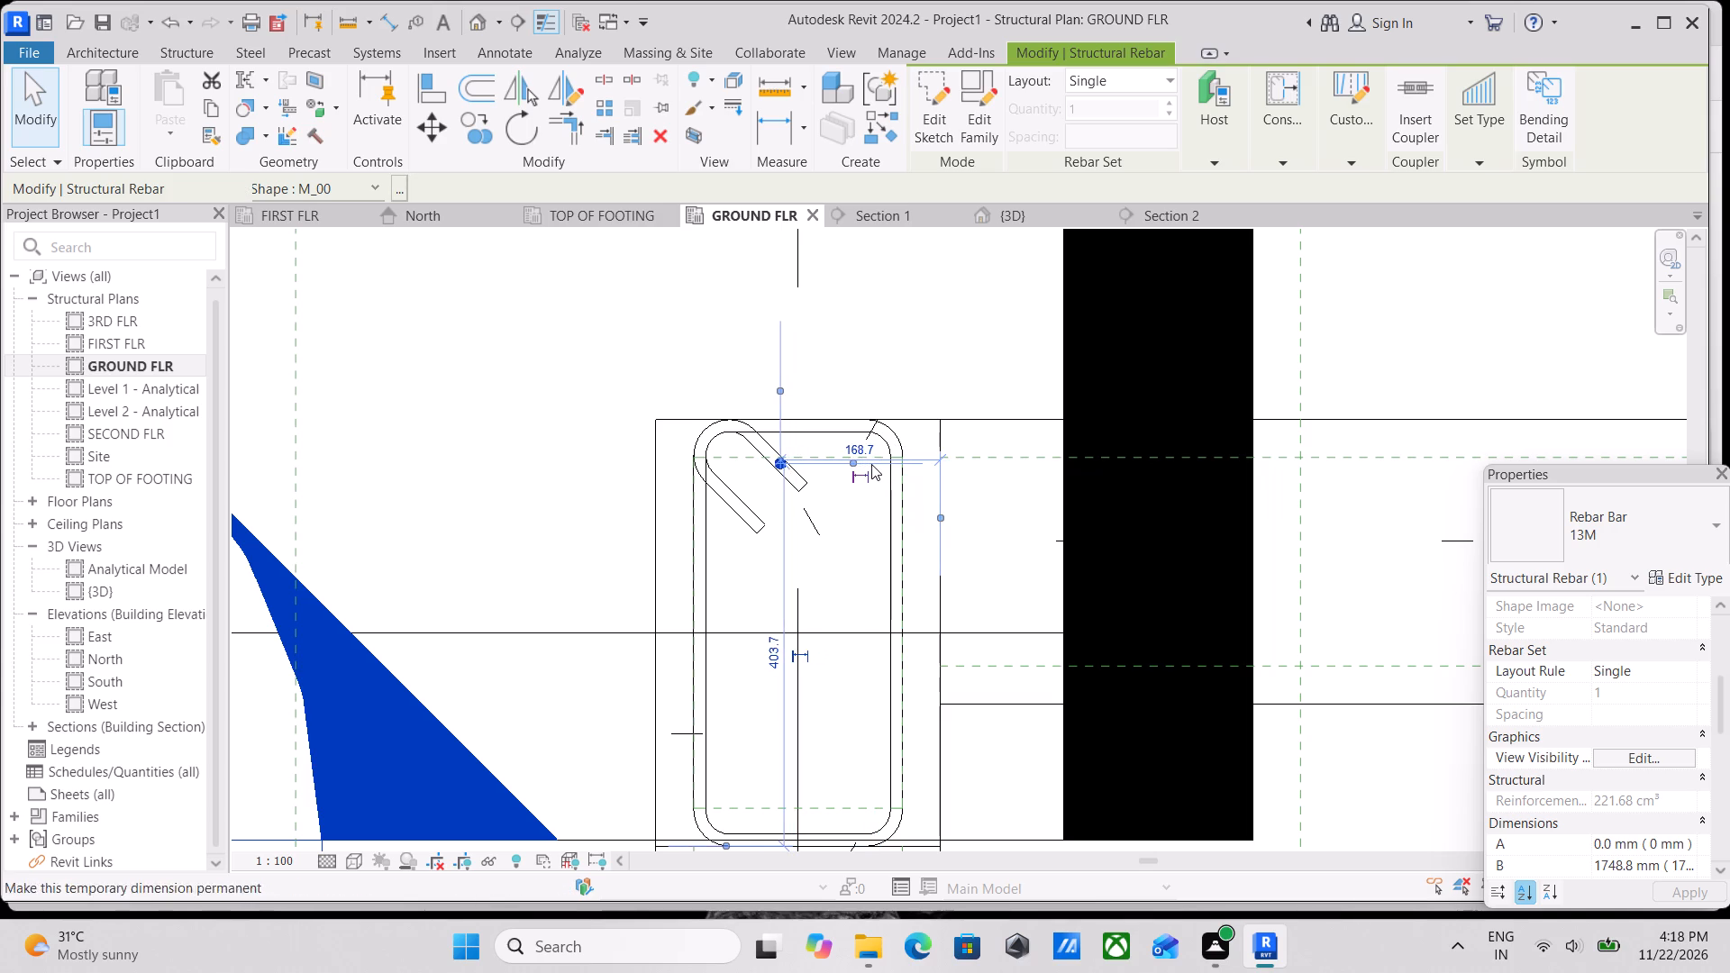
key(Left)
key(Left)
key(Left)
key(Left)
key(Left)
key(Left)
key(Left)
key(Left)
key(Left)
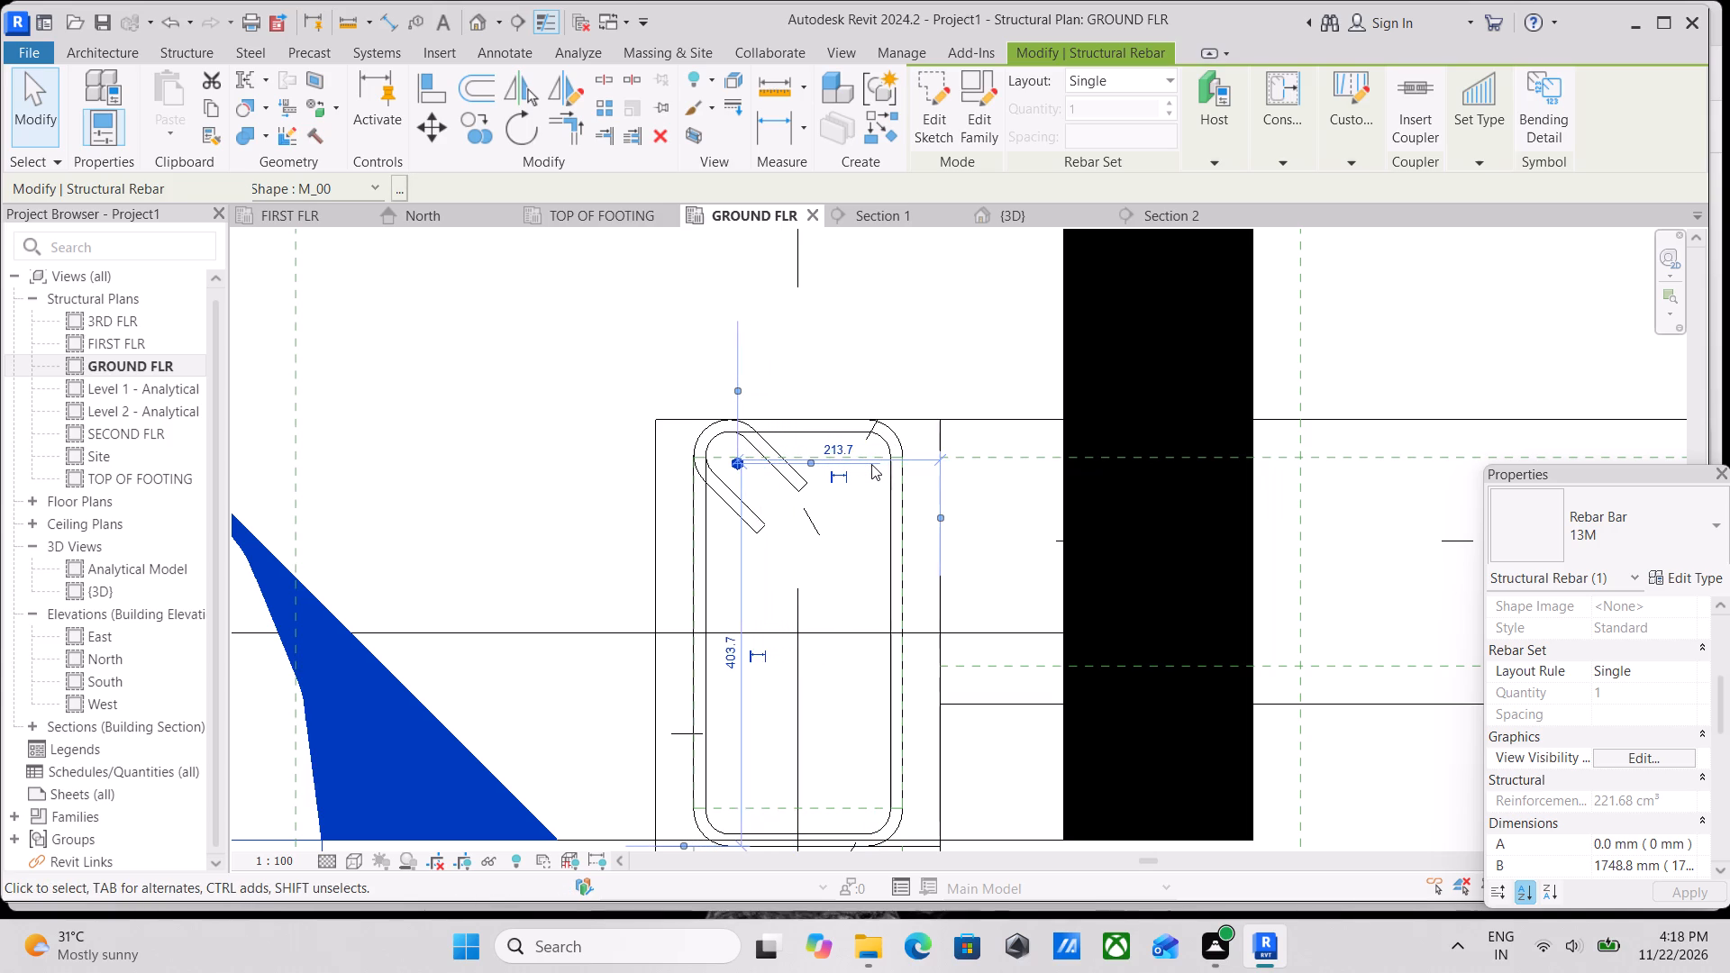
key(Left)
key(Left)
key(Up)
key(Up)
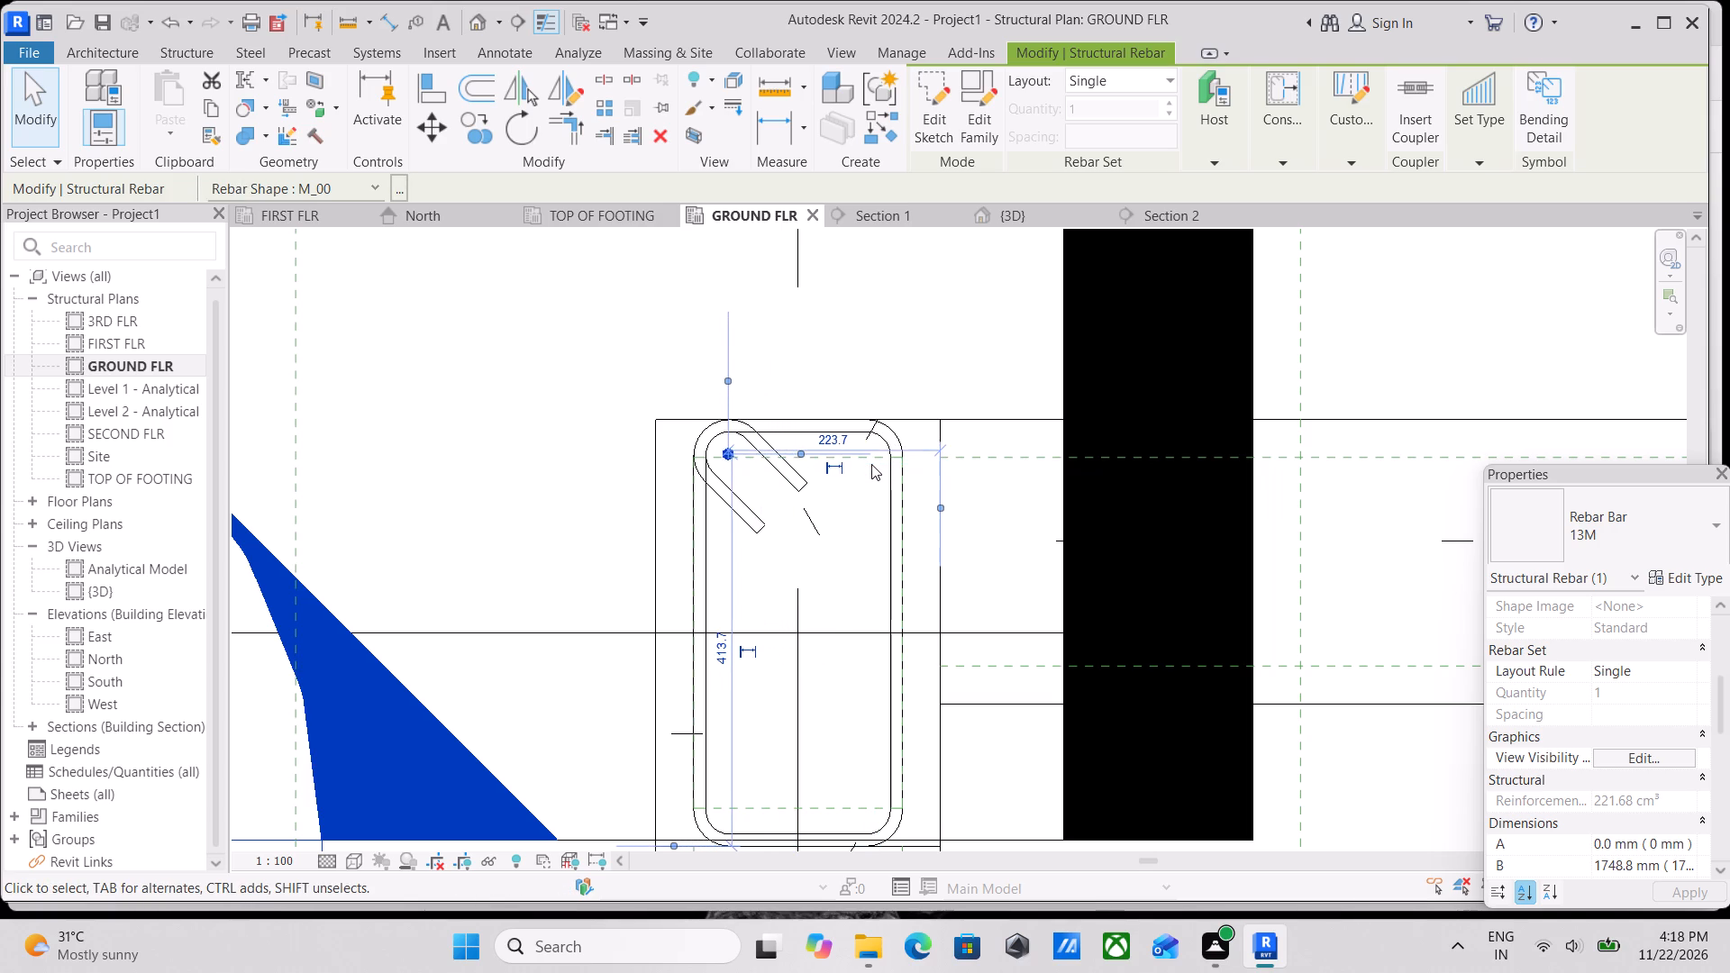
key(Escape)
scroll(727, 440, up, 3)
key(Escape)
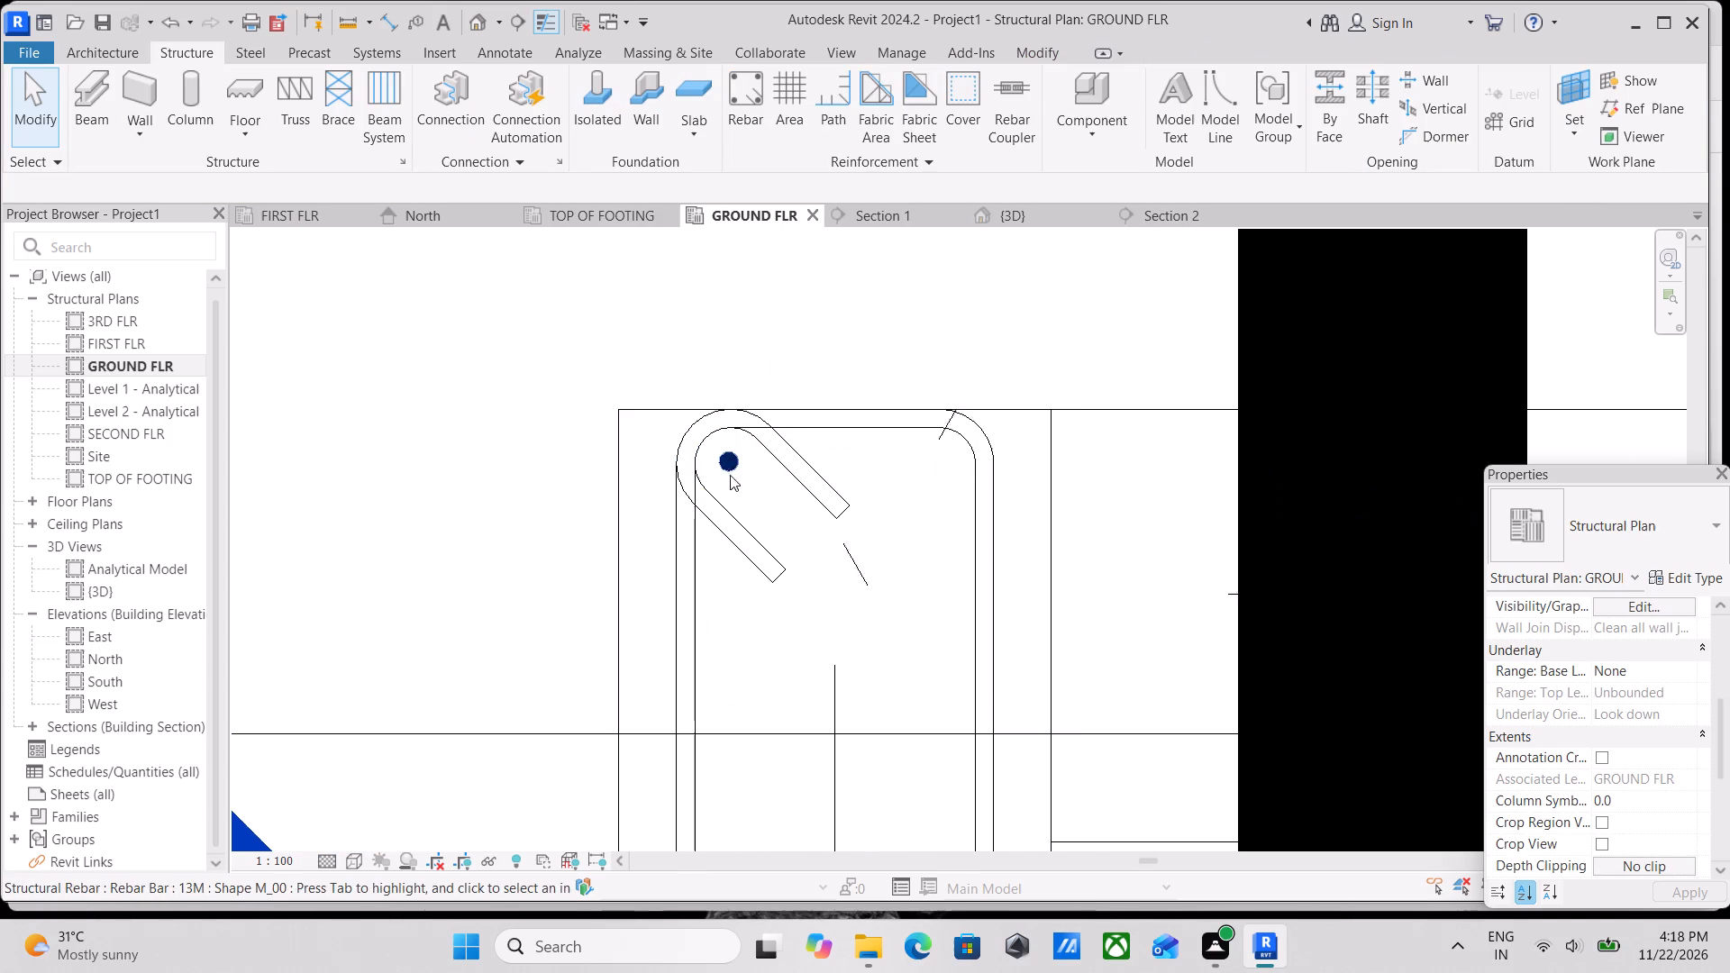
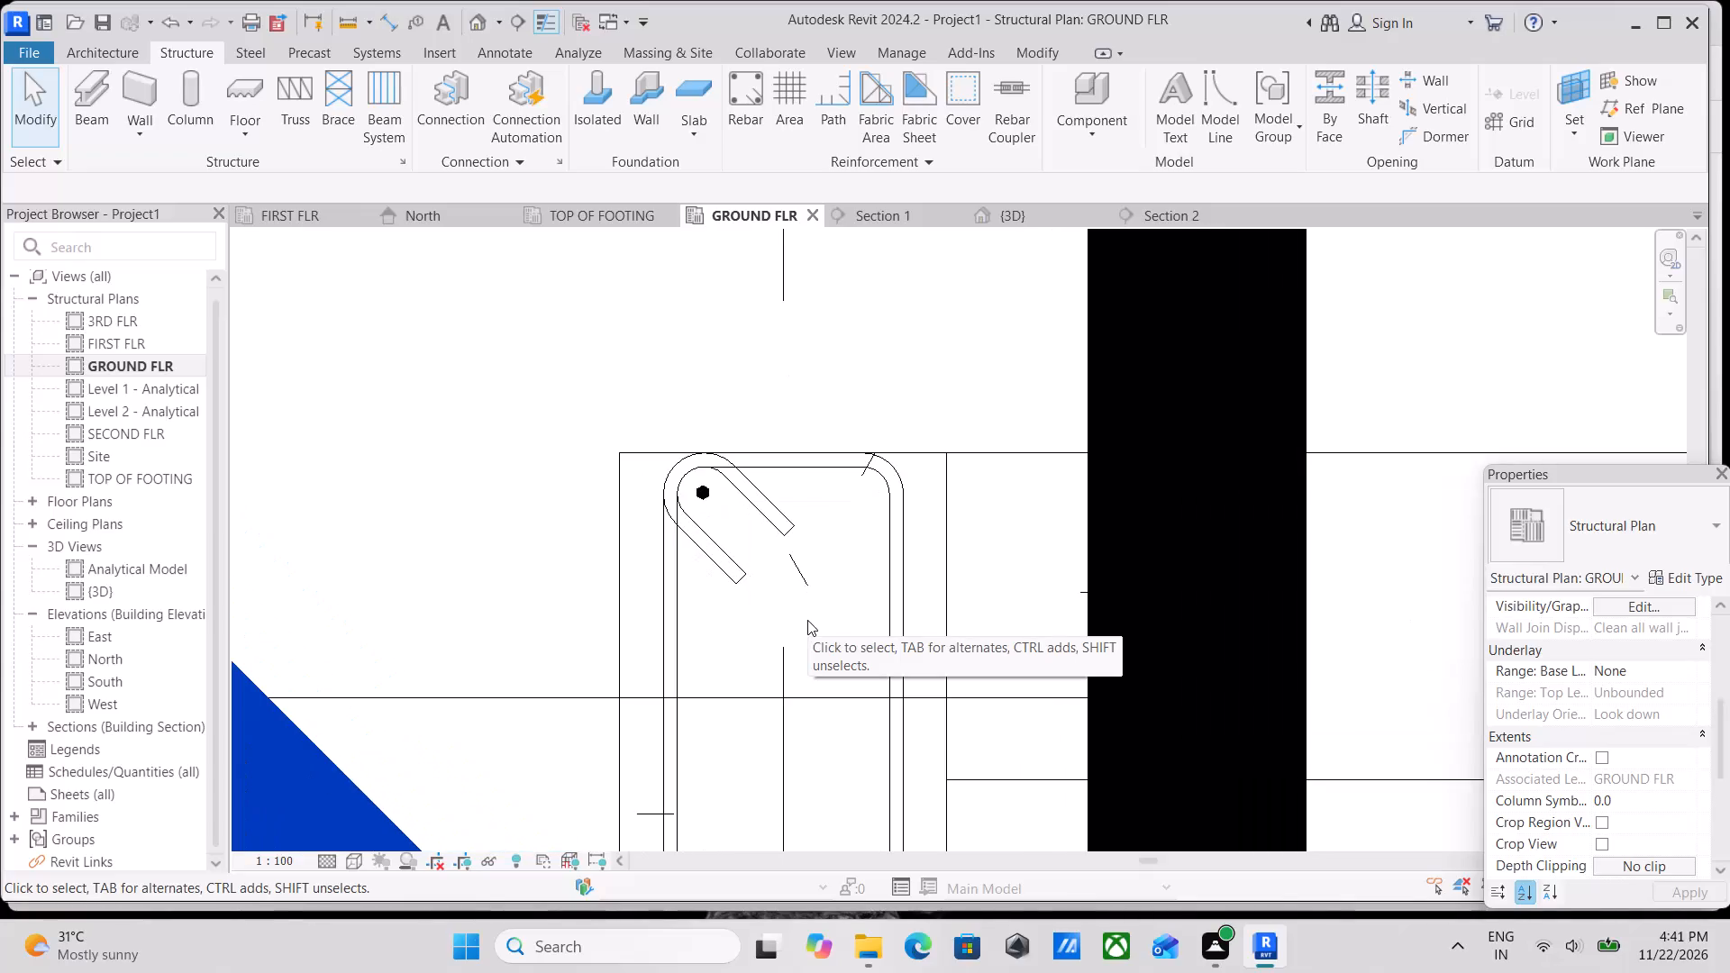
Open the sketch of the vertical M_00 bar in the tie's hooked corner for editing in the Elevation: North view.
scroll(807, 620, up, 2)
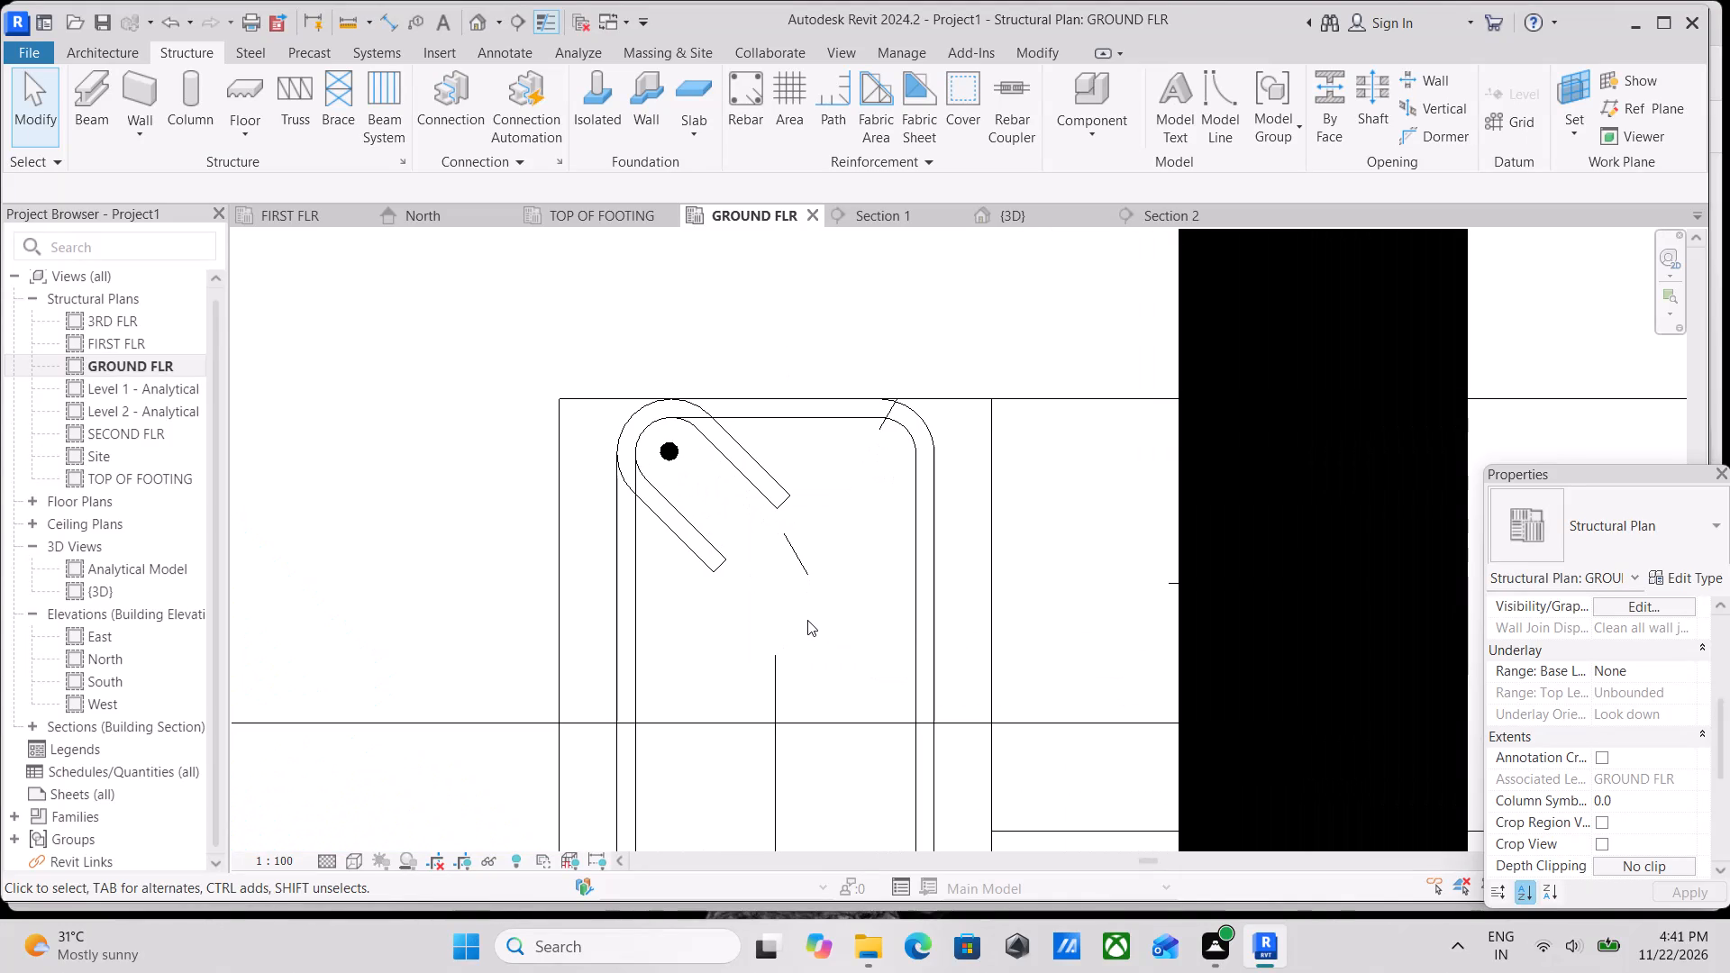
scroll(807, 620, up, 3)
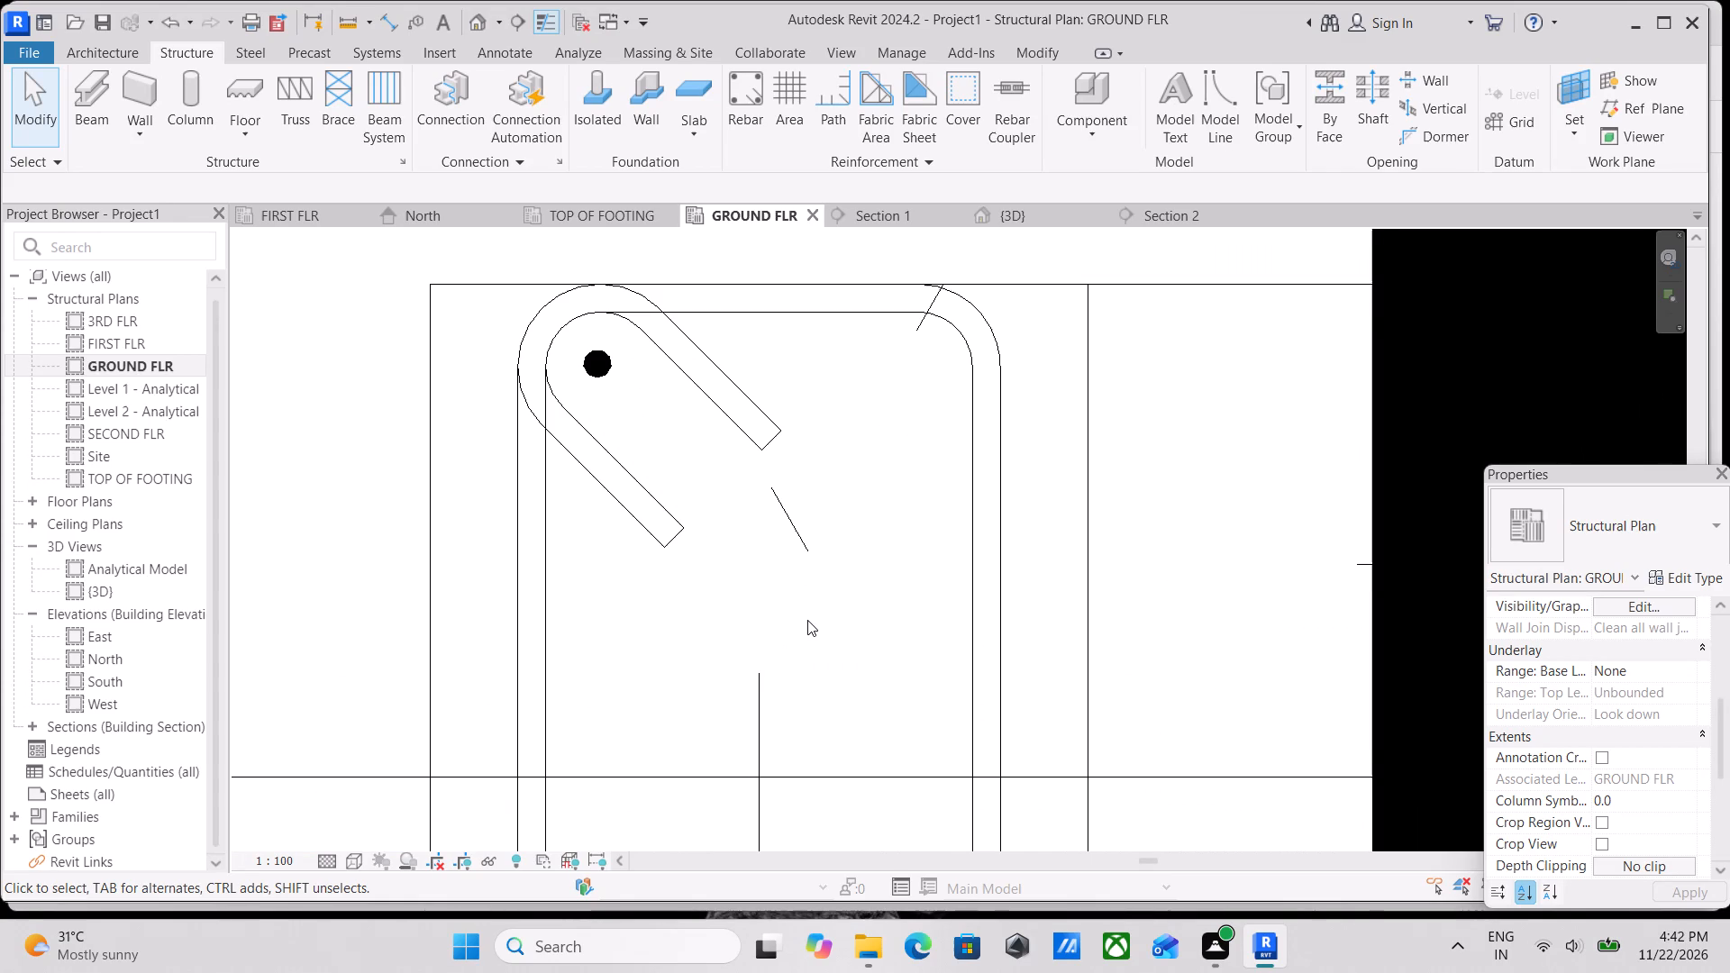
scroll(0, 972, down, 2)
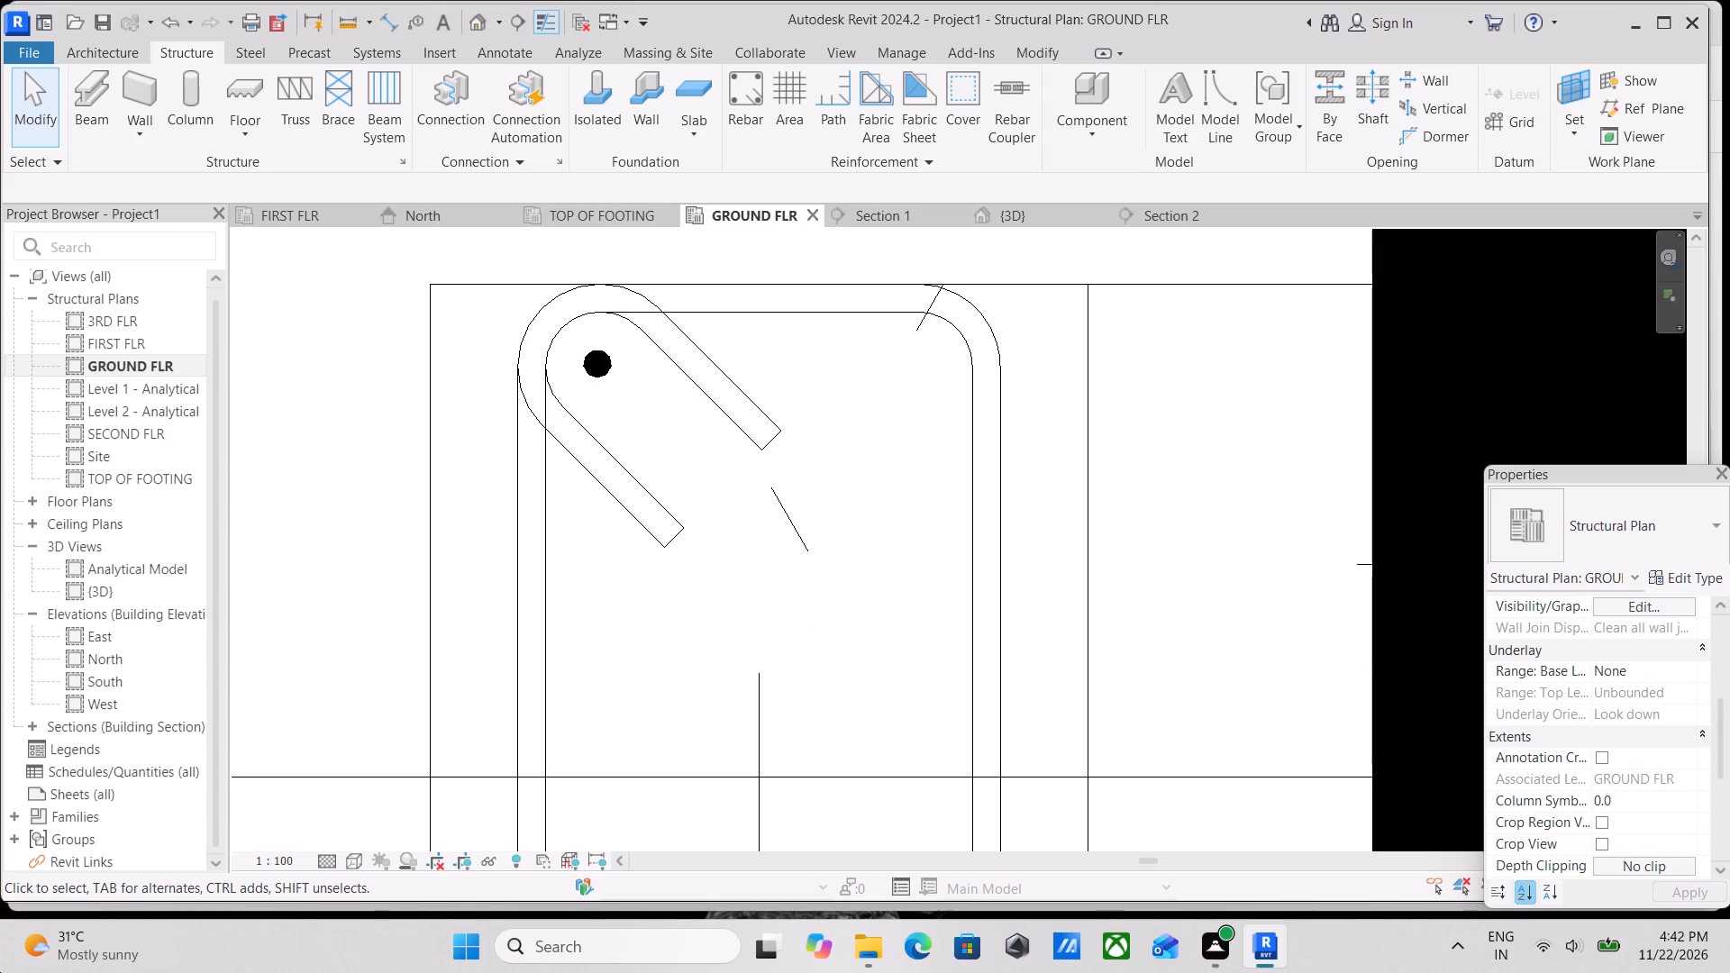
scroll(778, 393, up, 3)
scroll(520, 456, down, 3)
middle_drag(558, 449, 659, 424)
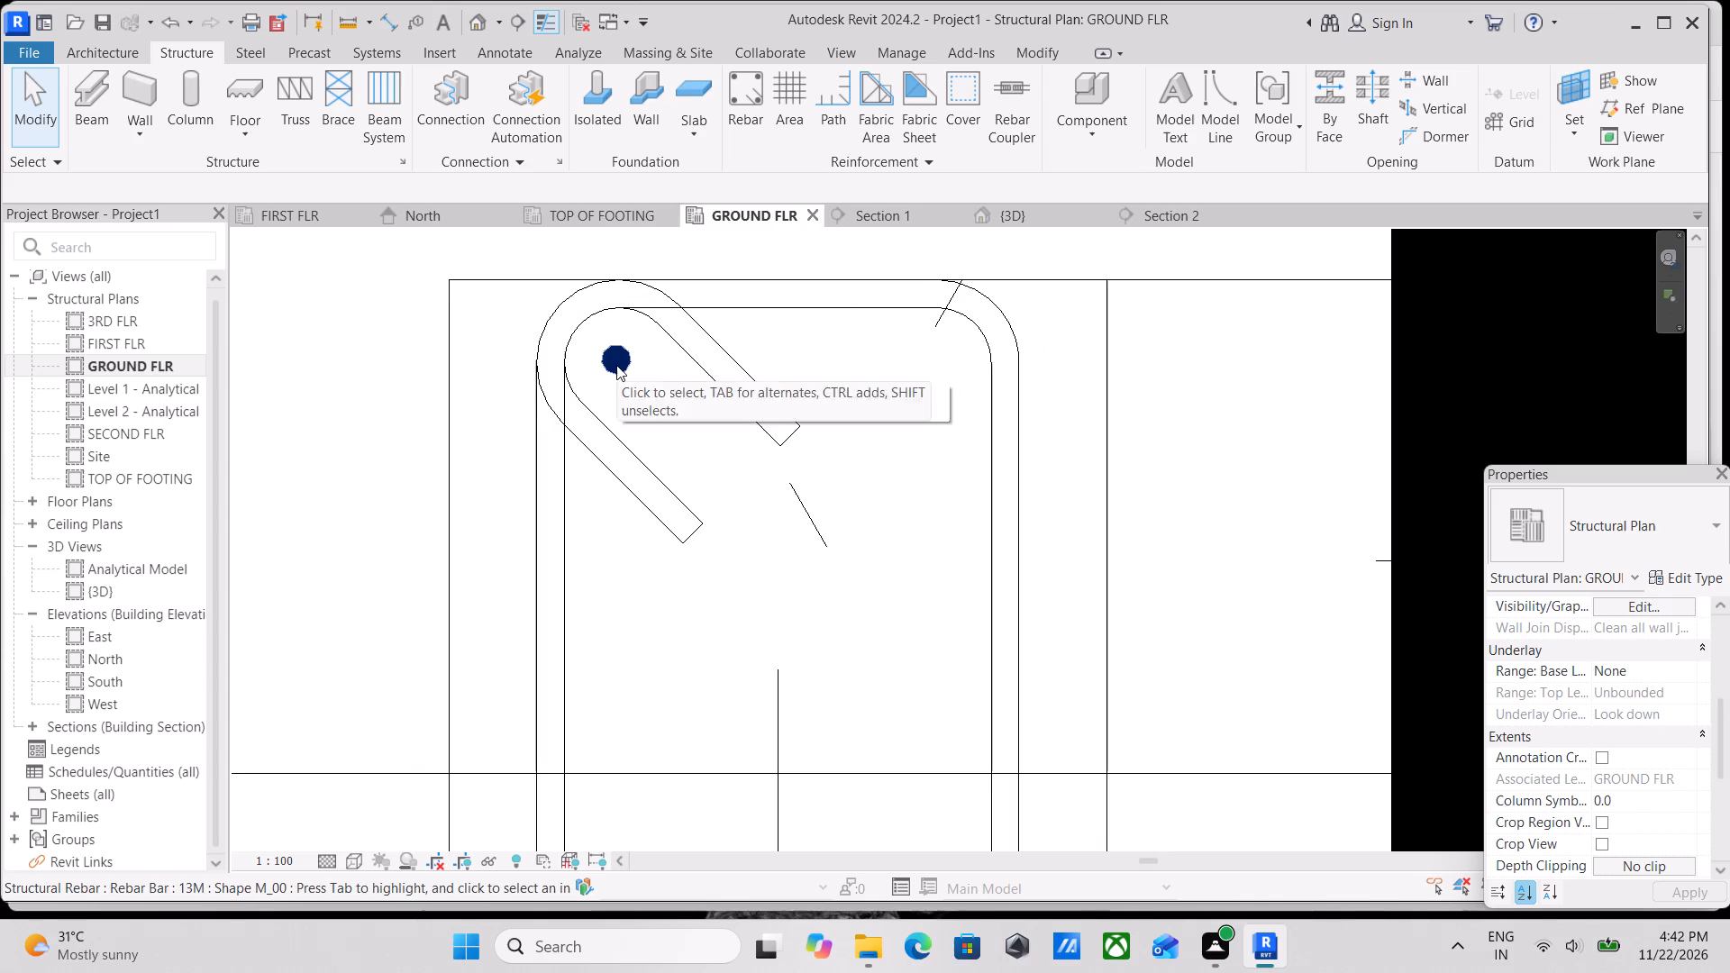
scroll(617, 365, down, 3)
double_click(617, 362)
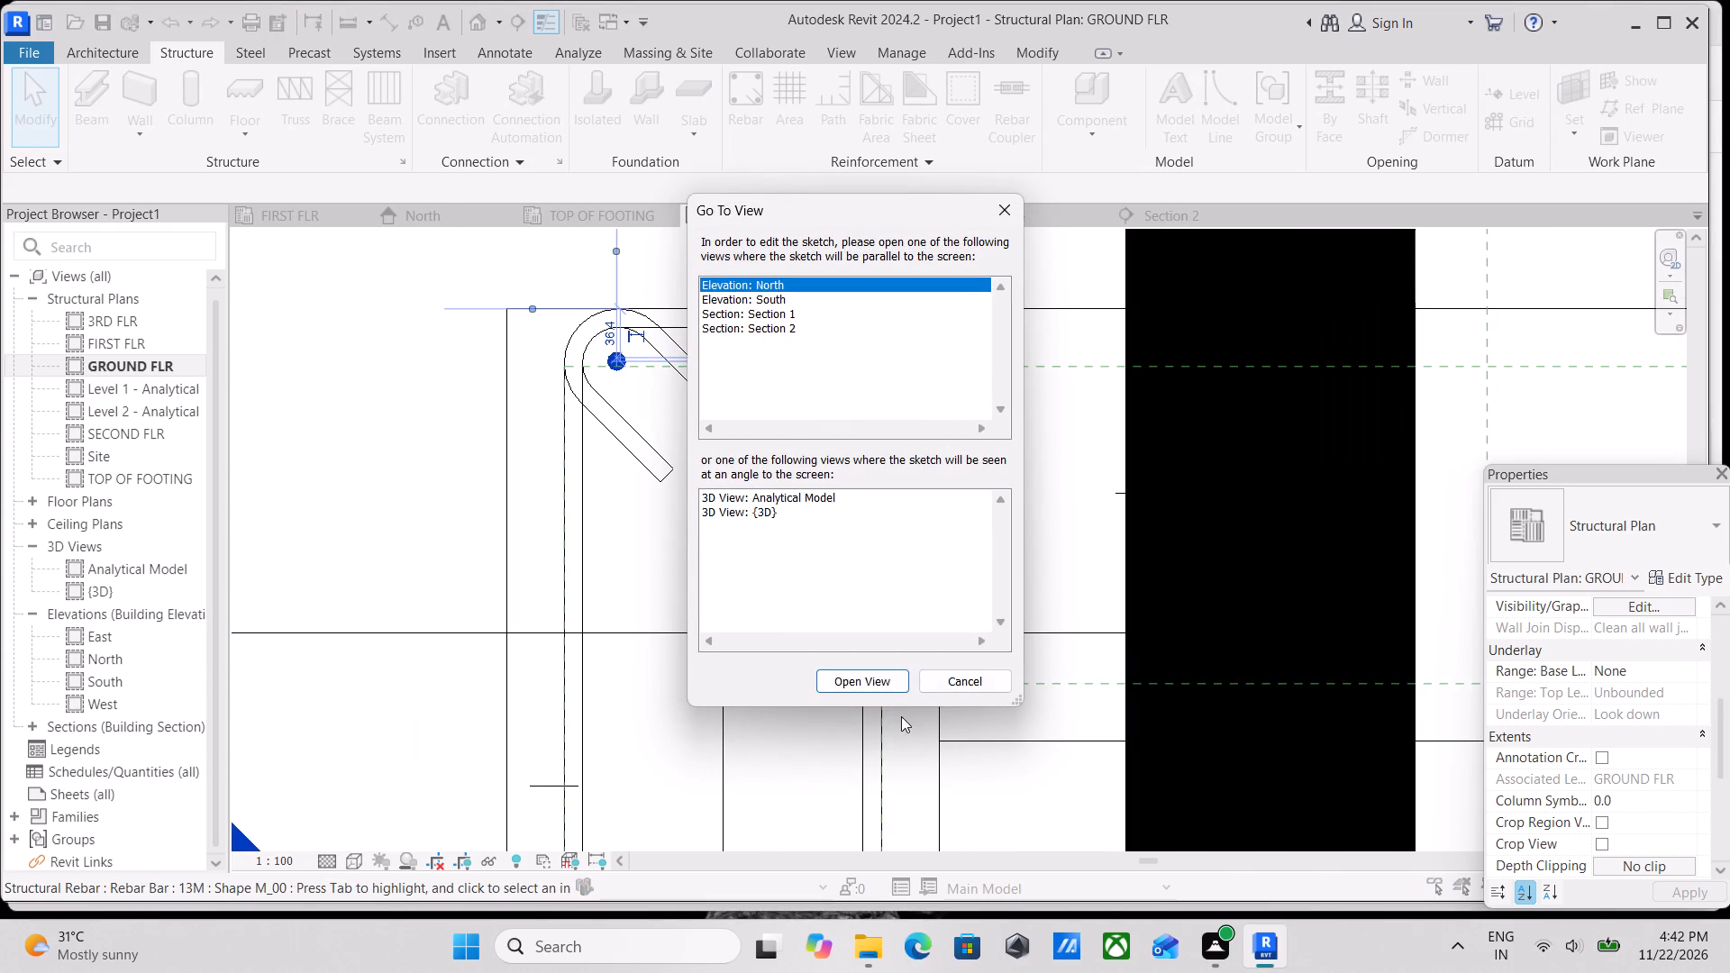
click(856, 679)
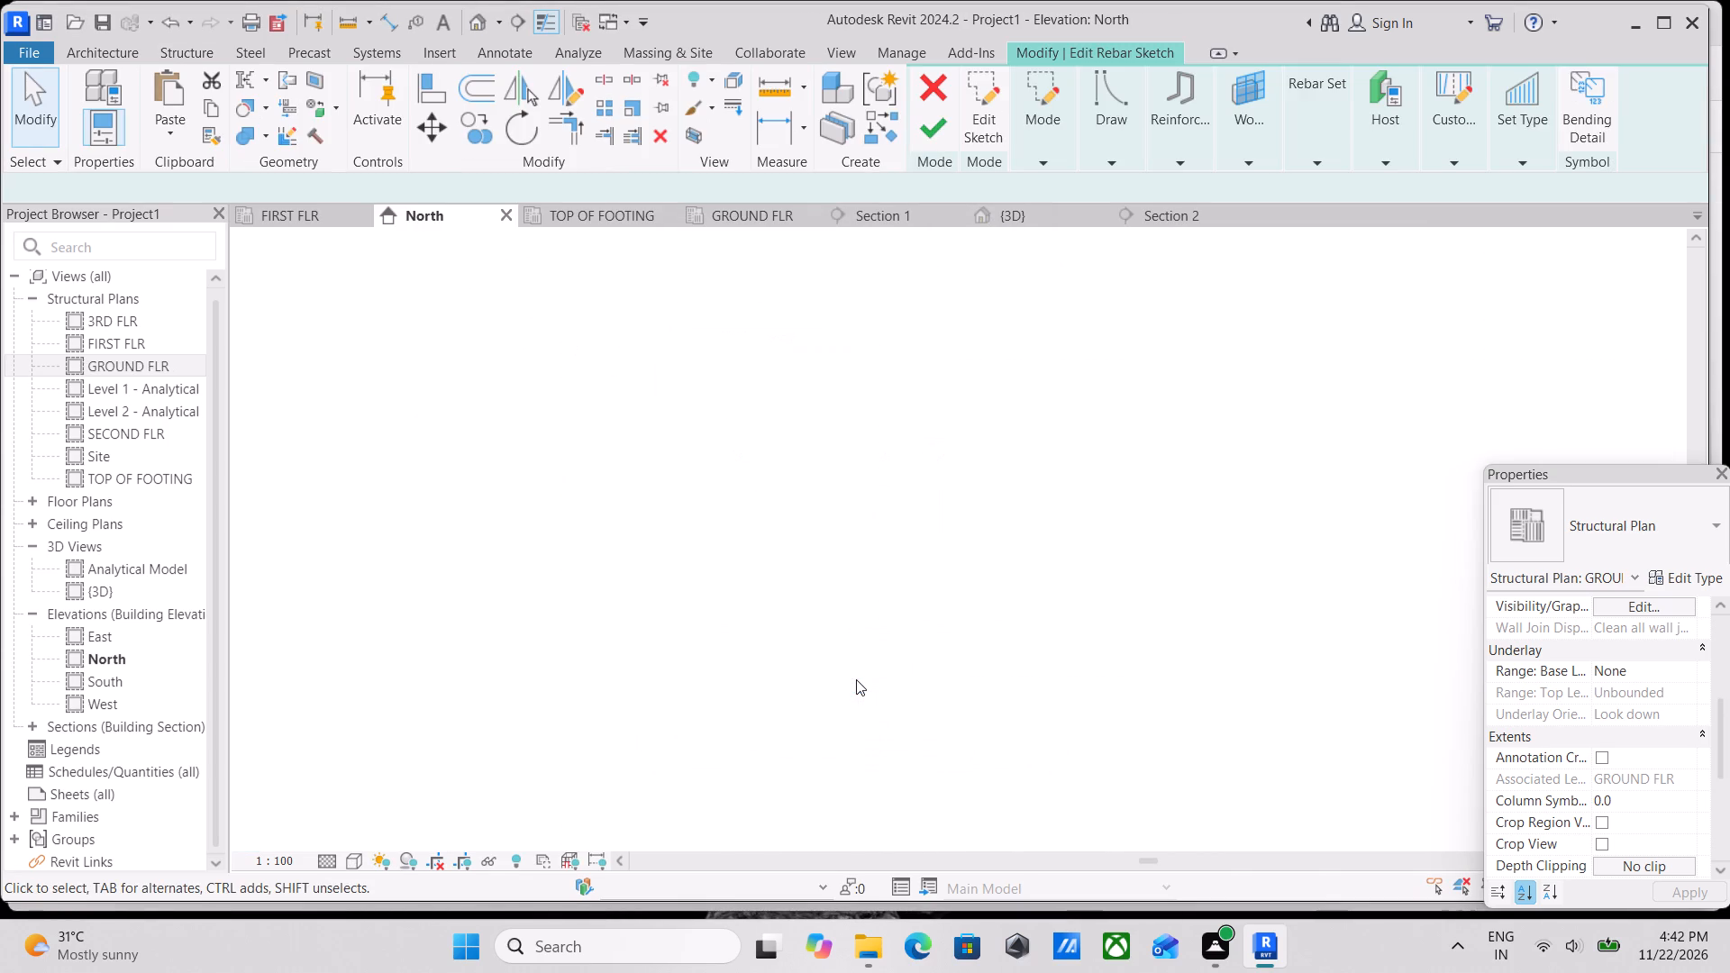
Sketch a horizontal bar line about 398 mm long near the footing's bottom cover, from near its side cover to directly below the vertical bar.
scroll(961, 550, down, 6)
scroll(1011, 620, down, 1)
scroll(1036, 666, up, 3)
scroll(1058, 796, up, 3)
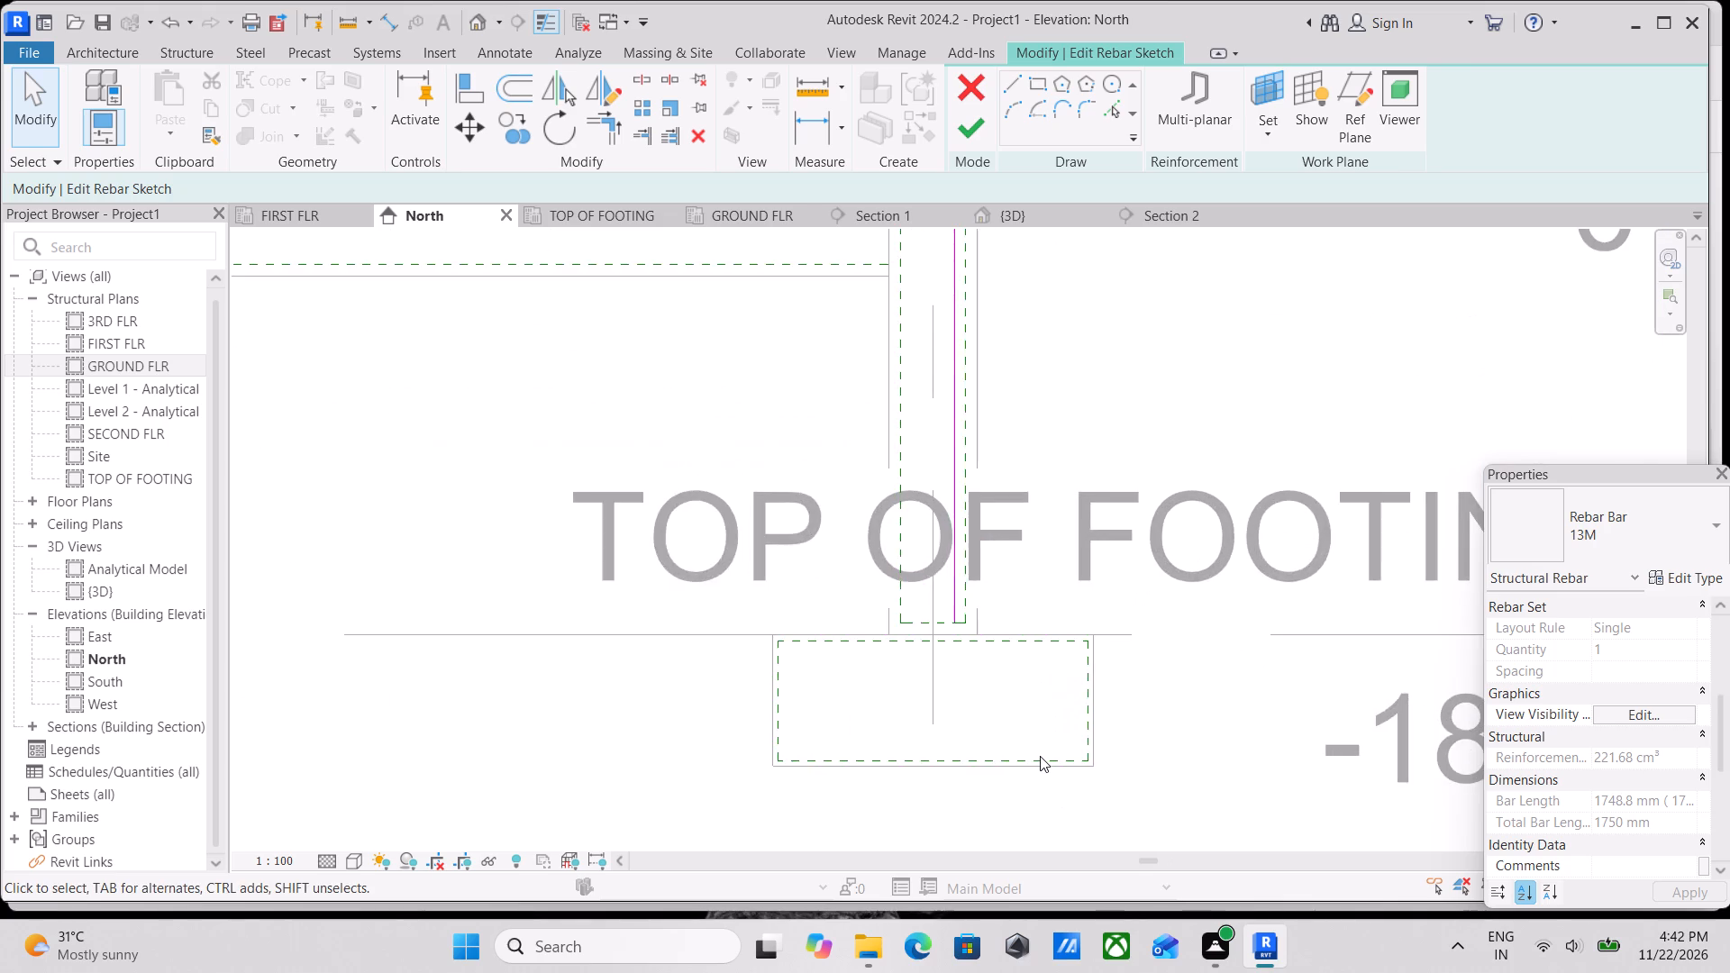
scroll(1040, 756, up, 4)
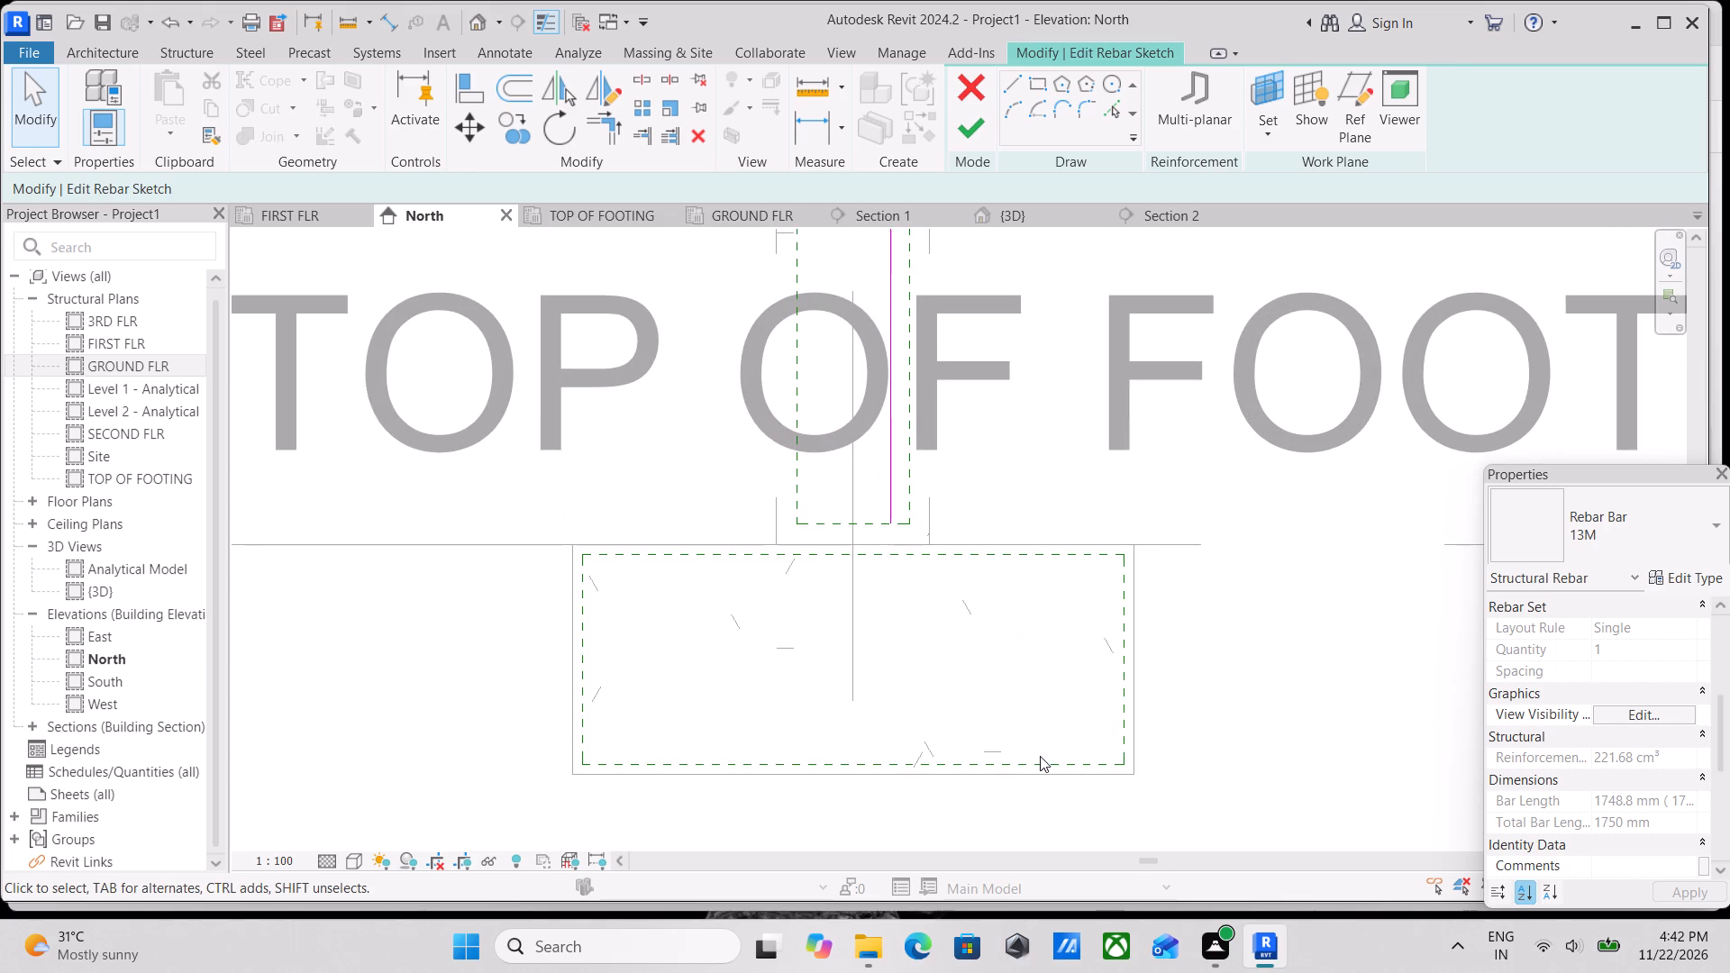
scroll(1040, 756, up, 1)
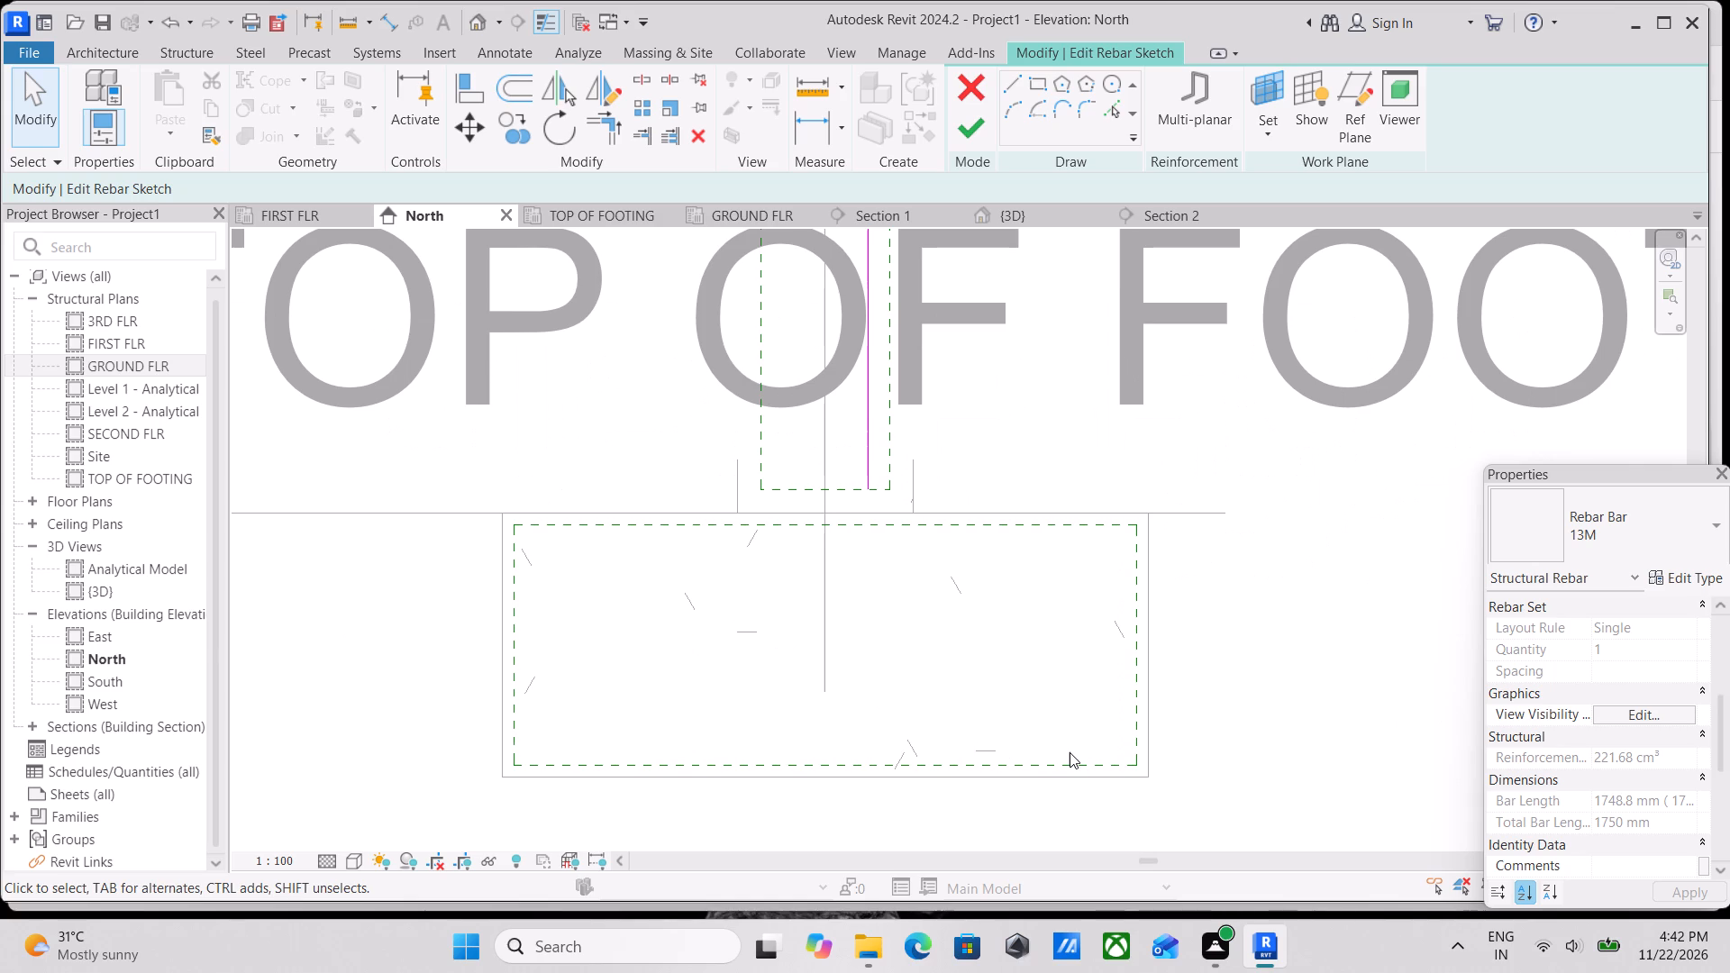
scroll(1070, 752, up, 1)
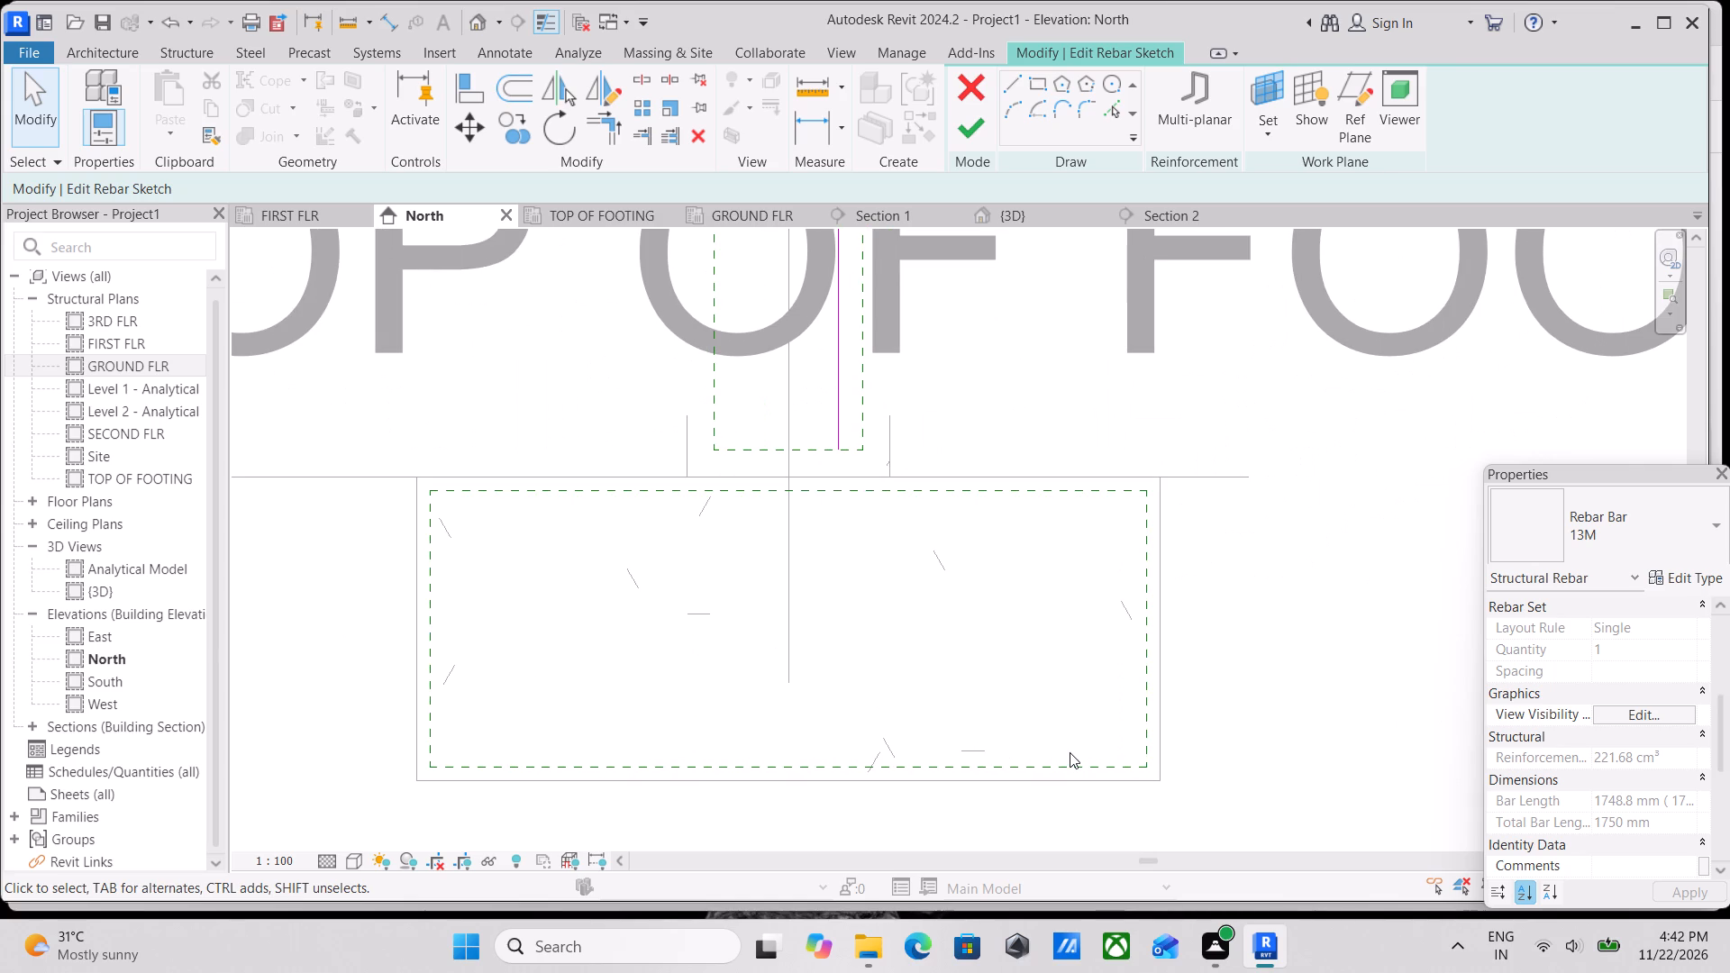
scroll(1070, 752, up, 2)
scroll(1070, 752, down, 1)
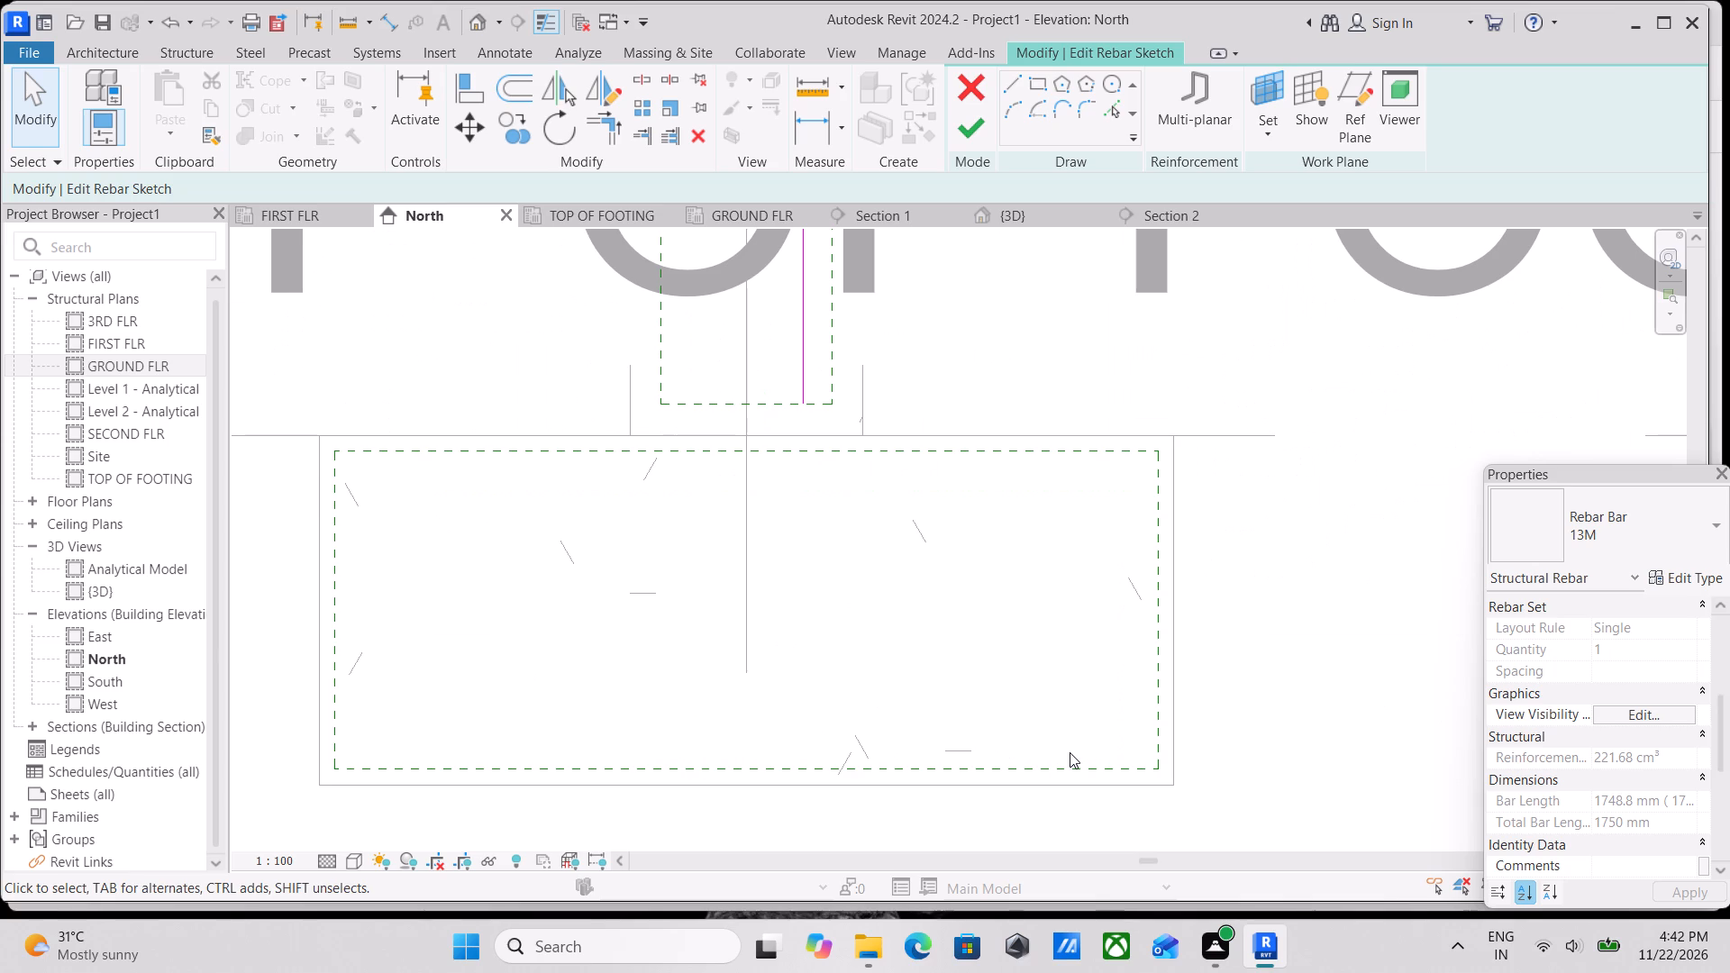
scroll(1070, 752, up, 1)
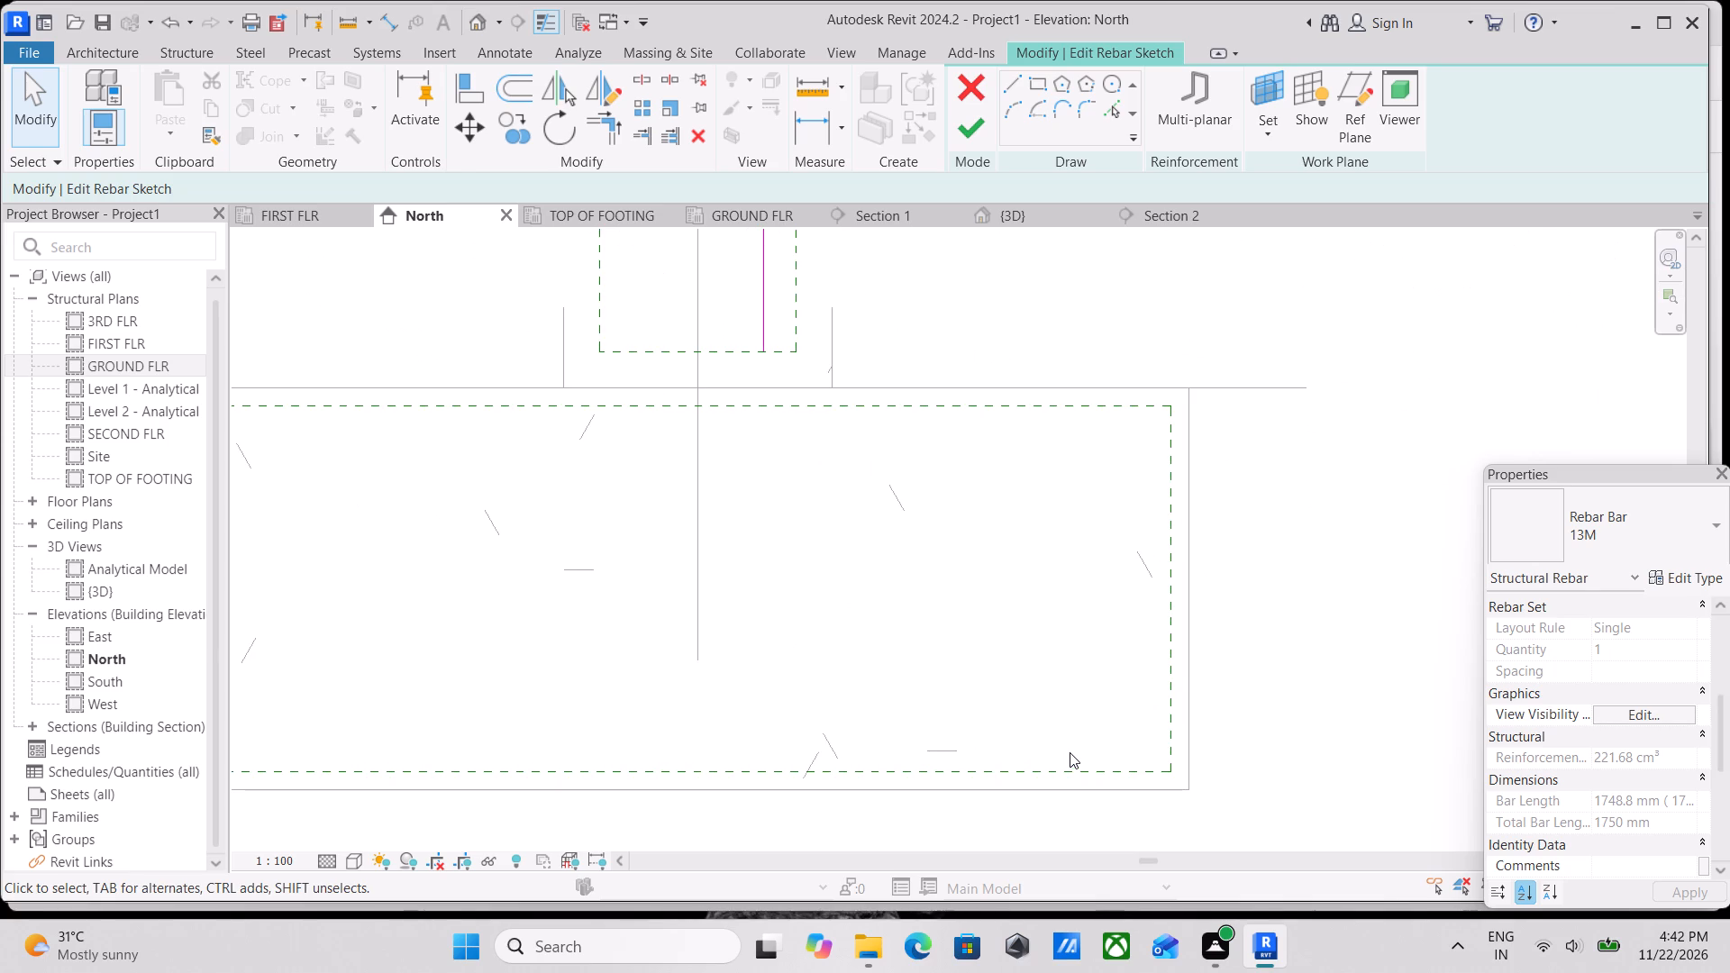
scroll(1070, 752, up, 1)
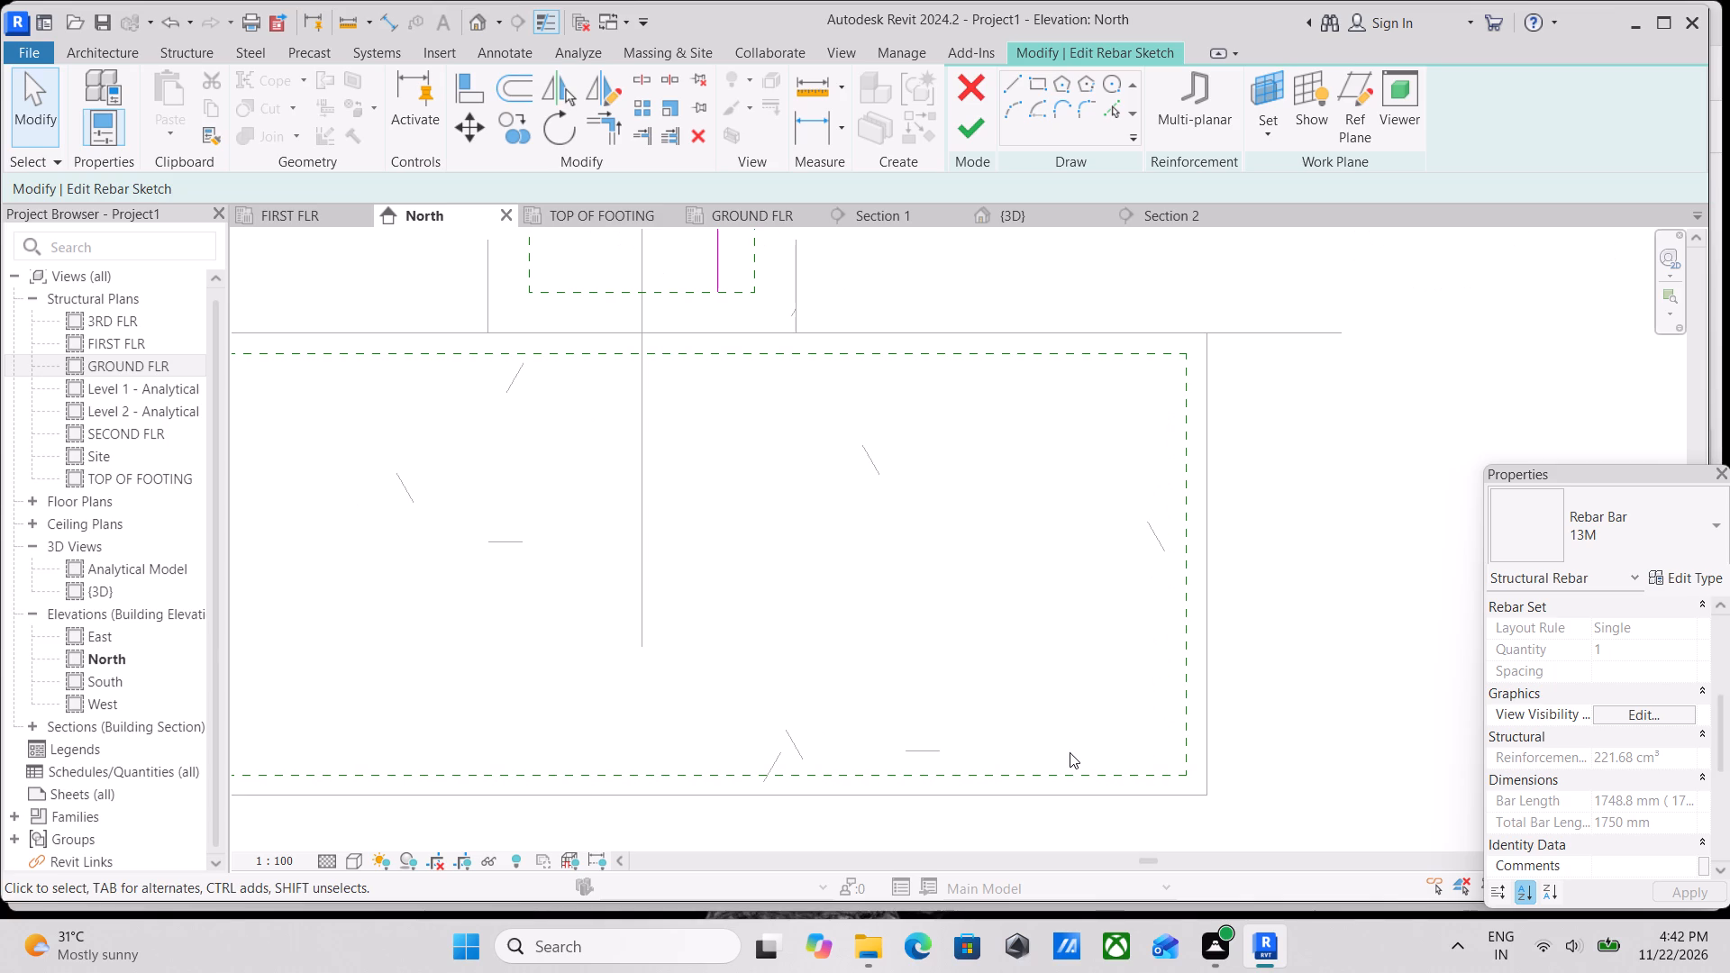
scroll(1070, 752, up, 2)
scroll(1143, 714, up, 2)
scroll(1143, 710, down, 3)
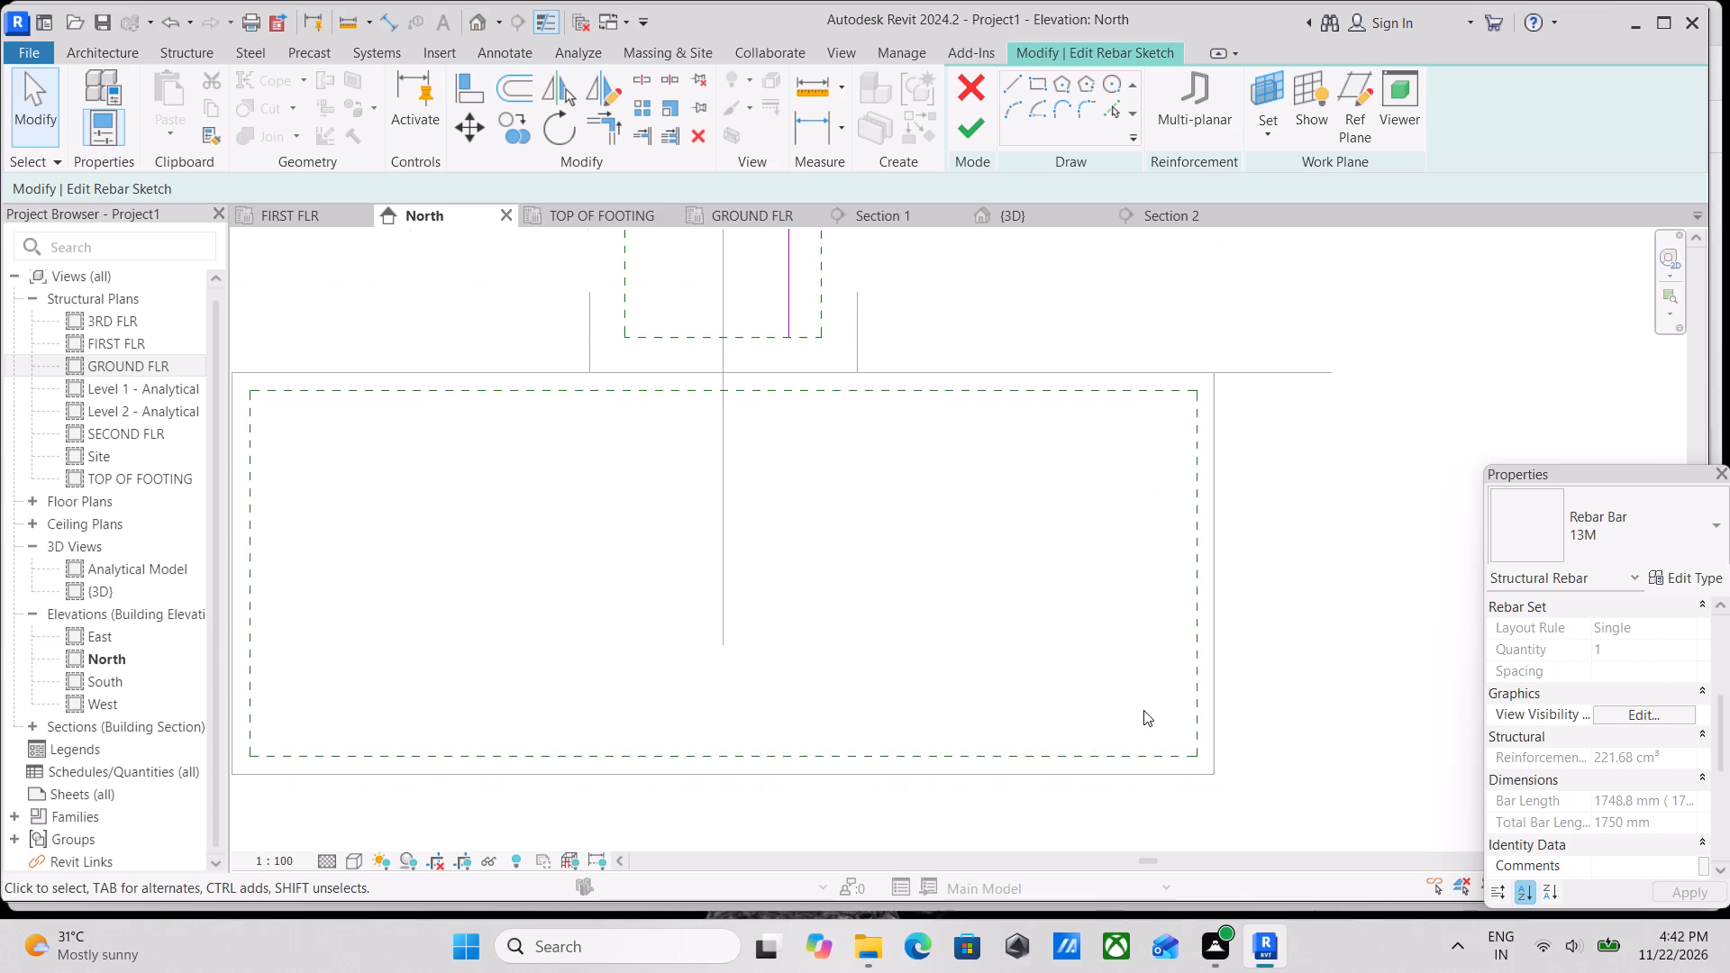
scroll(1143, 710, down, 8)
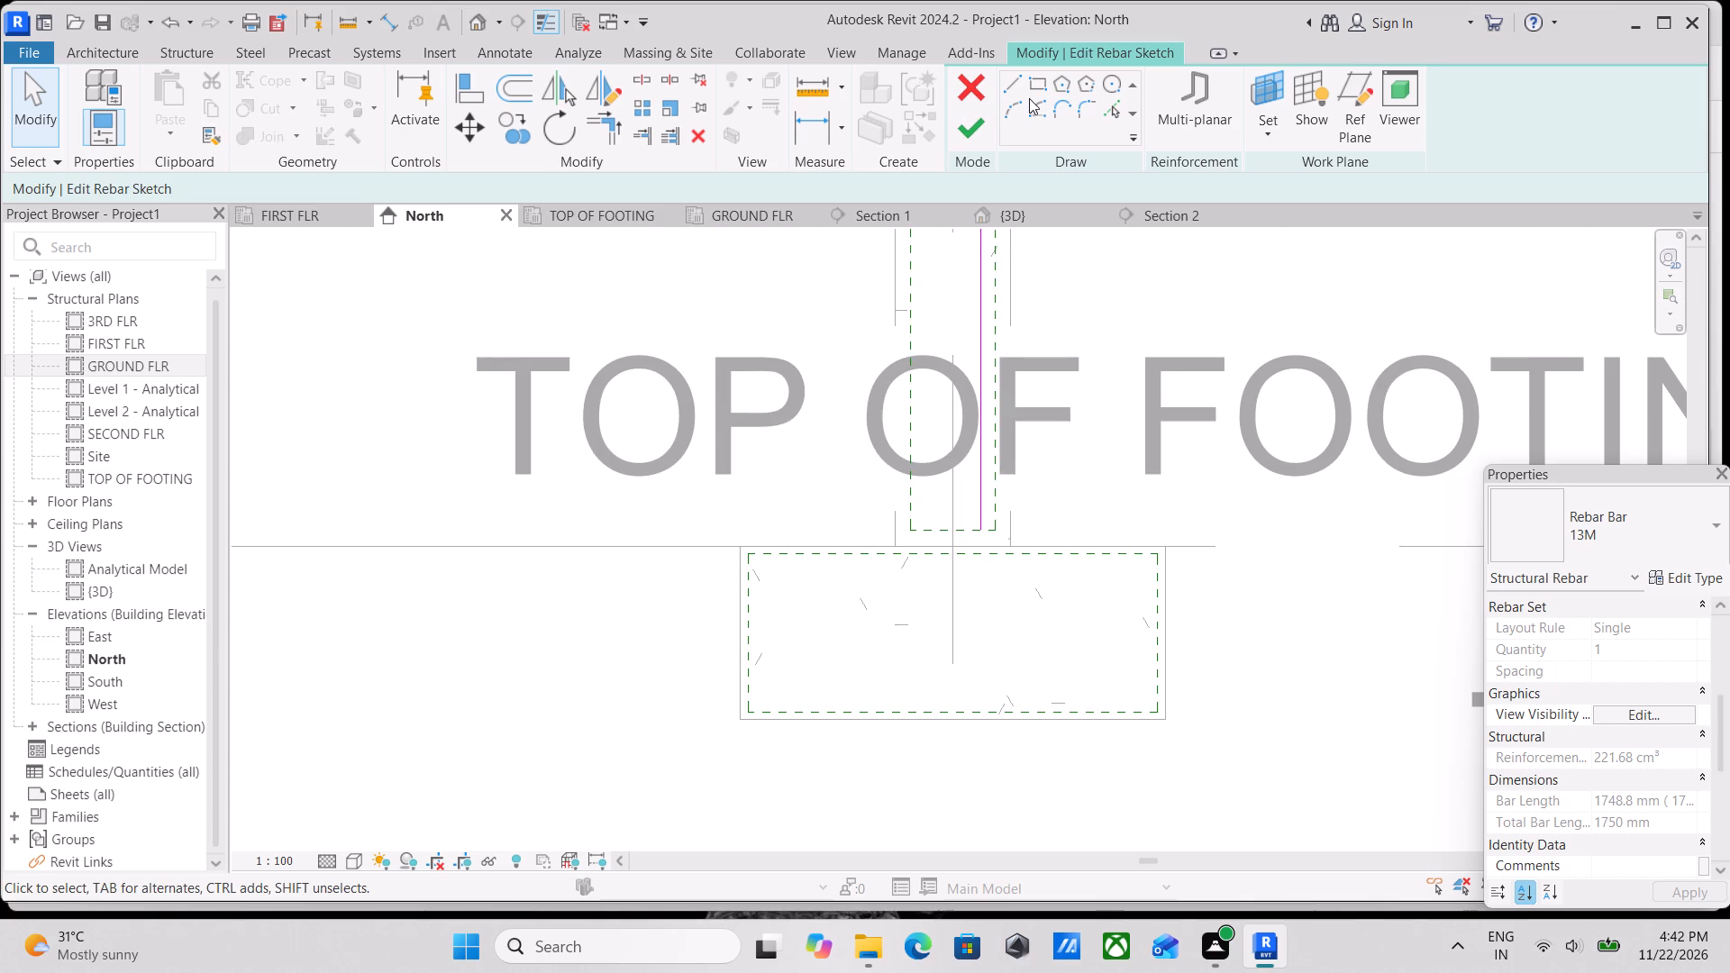
click(1021, 89)
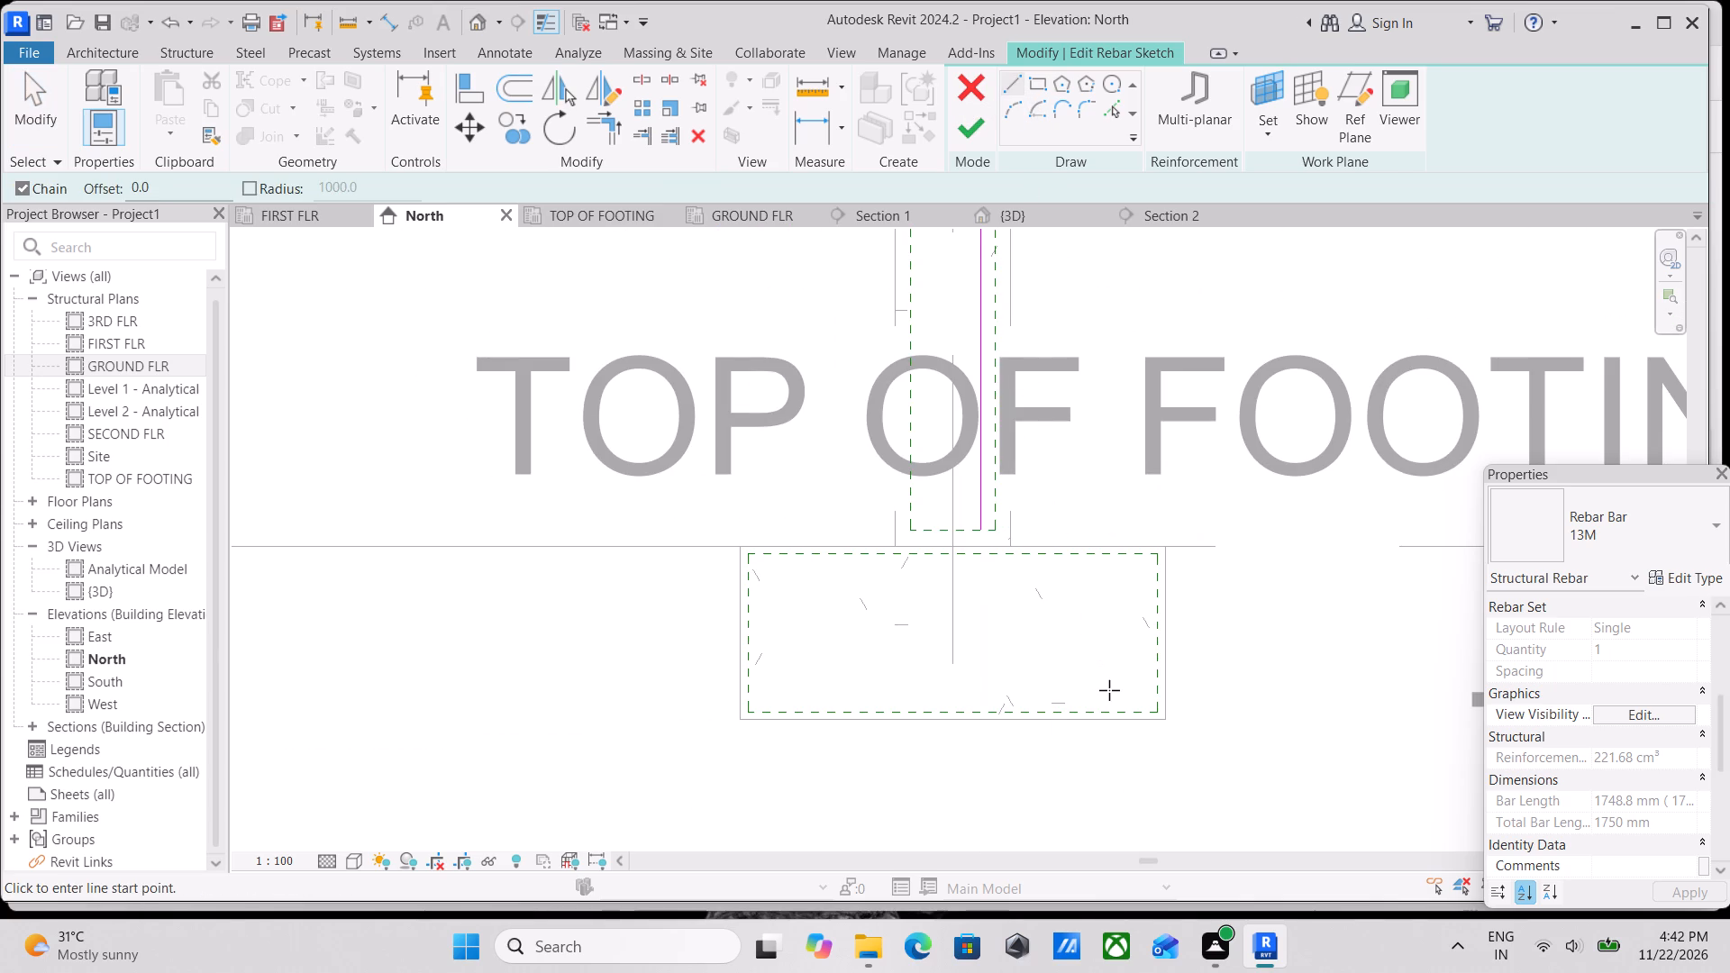
click(1140, 695)
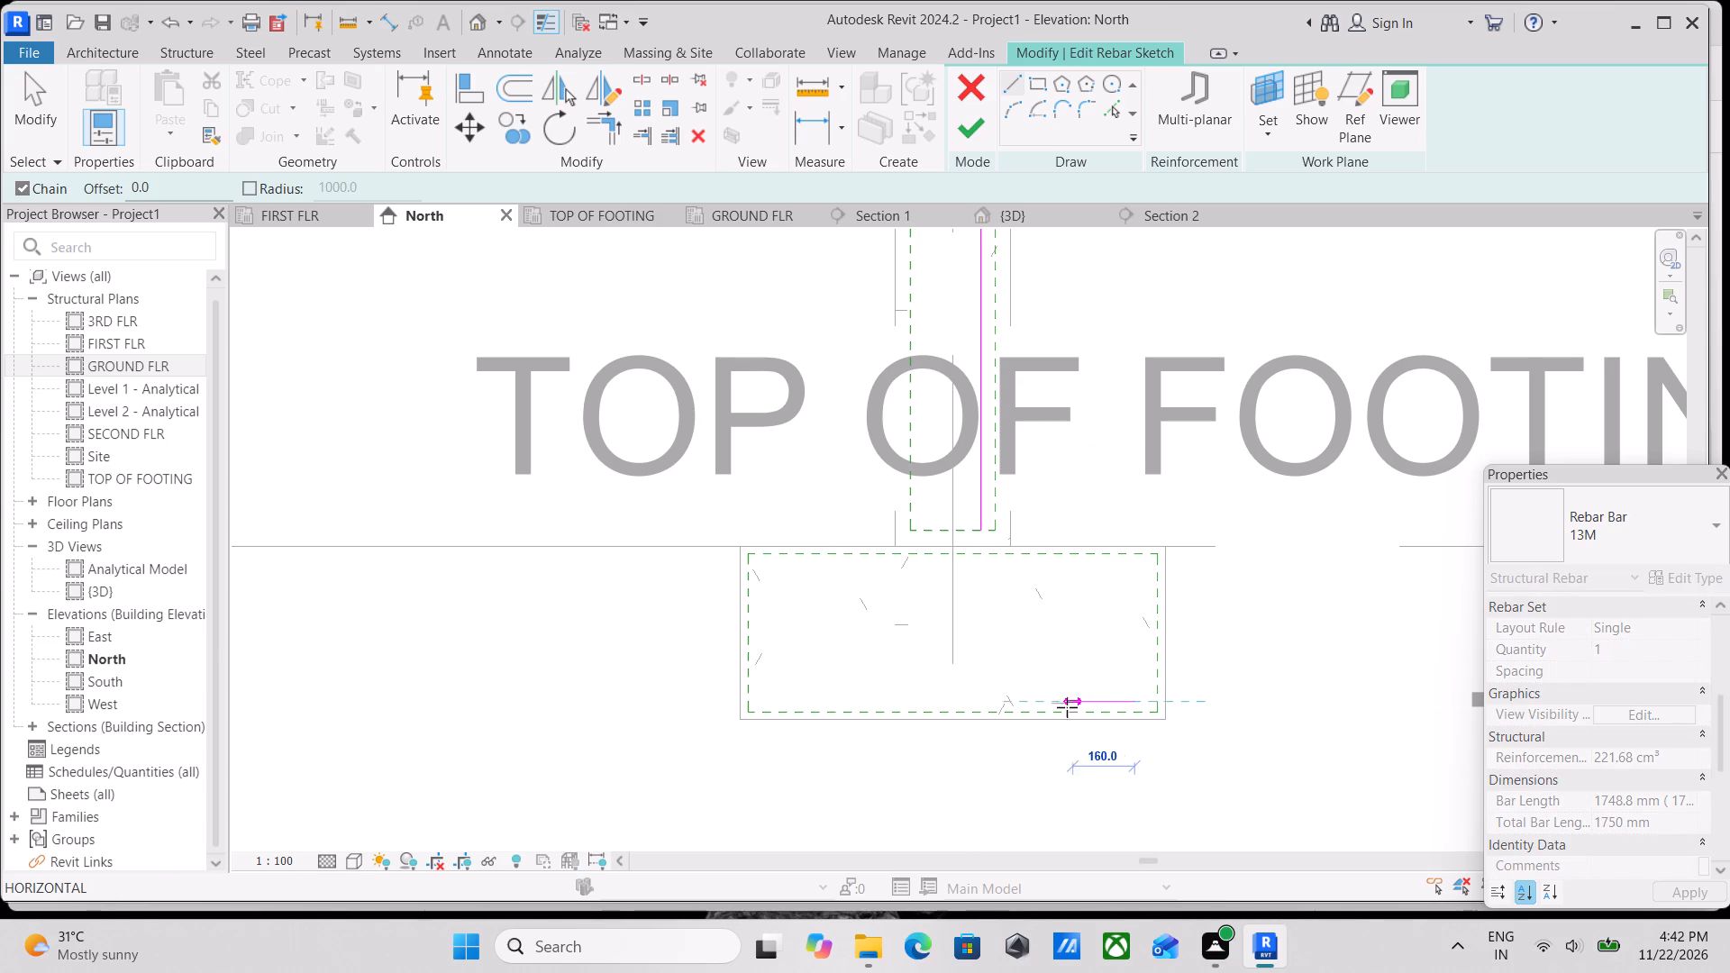
click(975, 699)
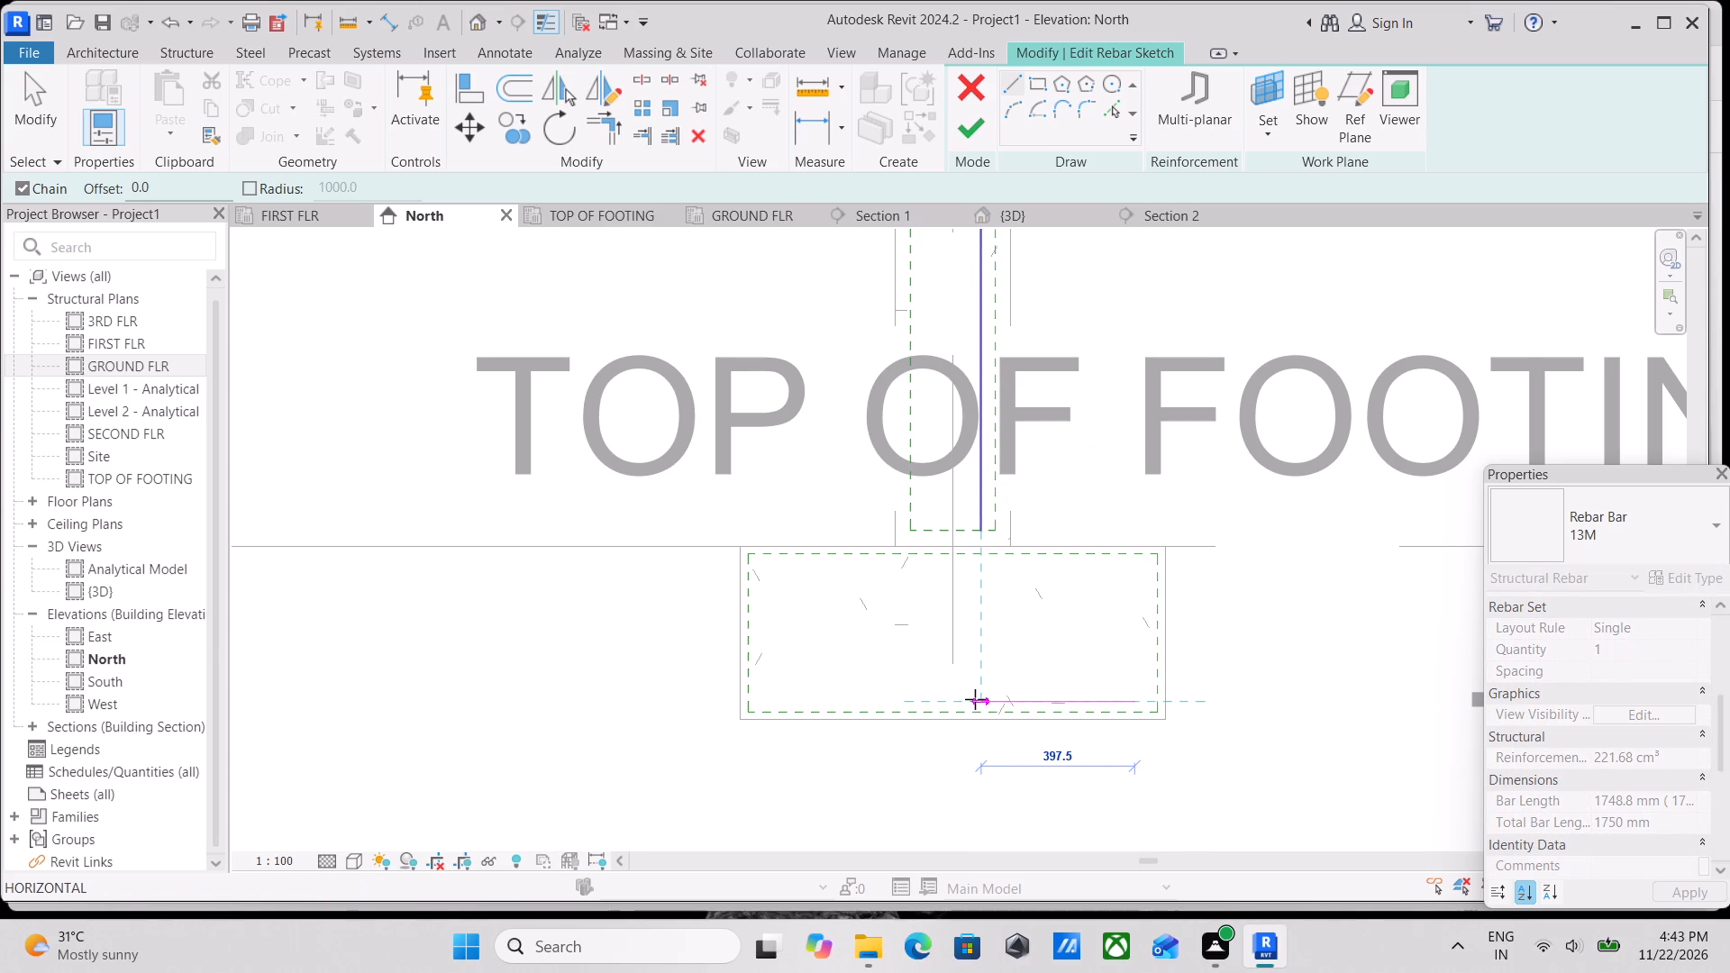
scroll(976, 699, up, 3)
key(Escape)
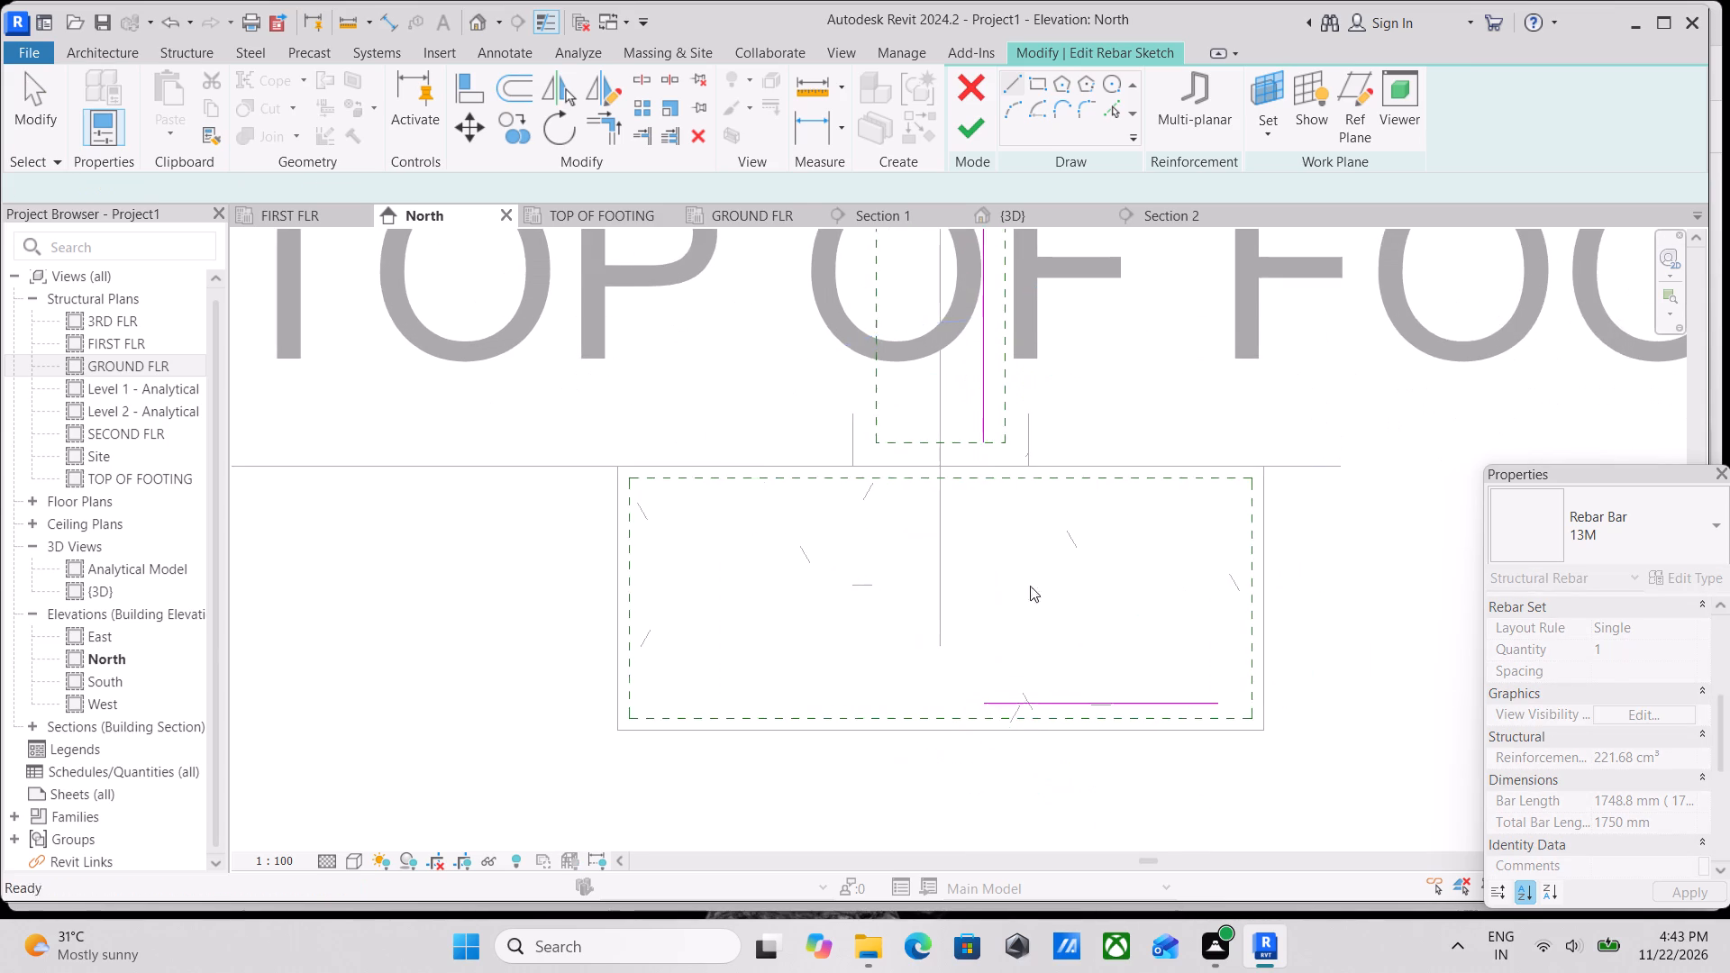
scroll(1030, 586, down, 1)
scroll(1033, 599, up, 2)
key(Escape)
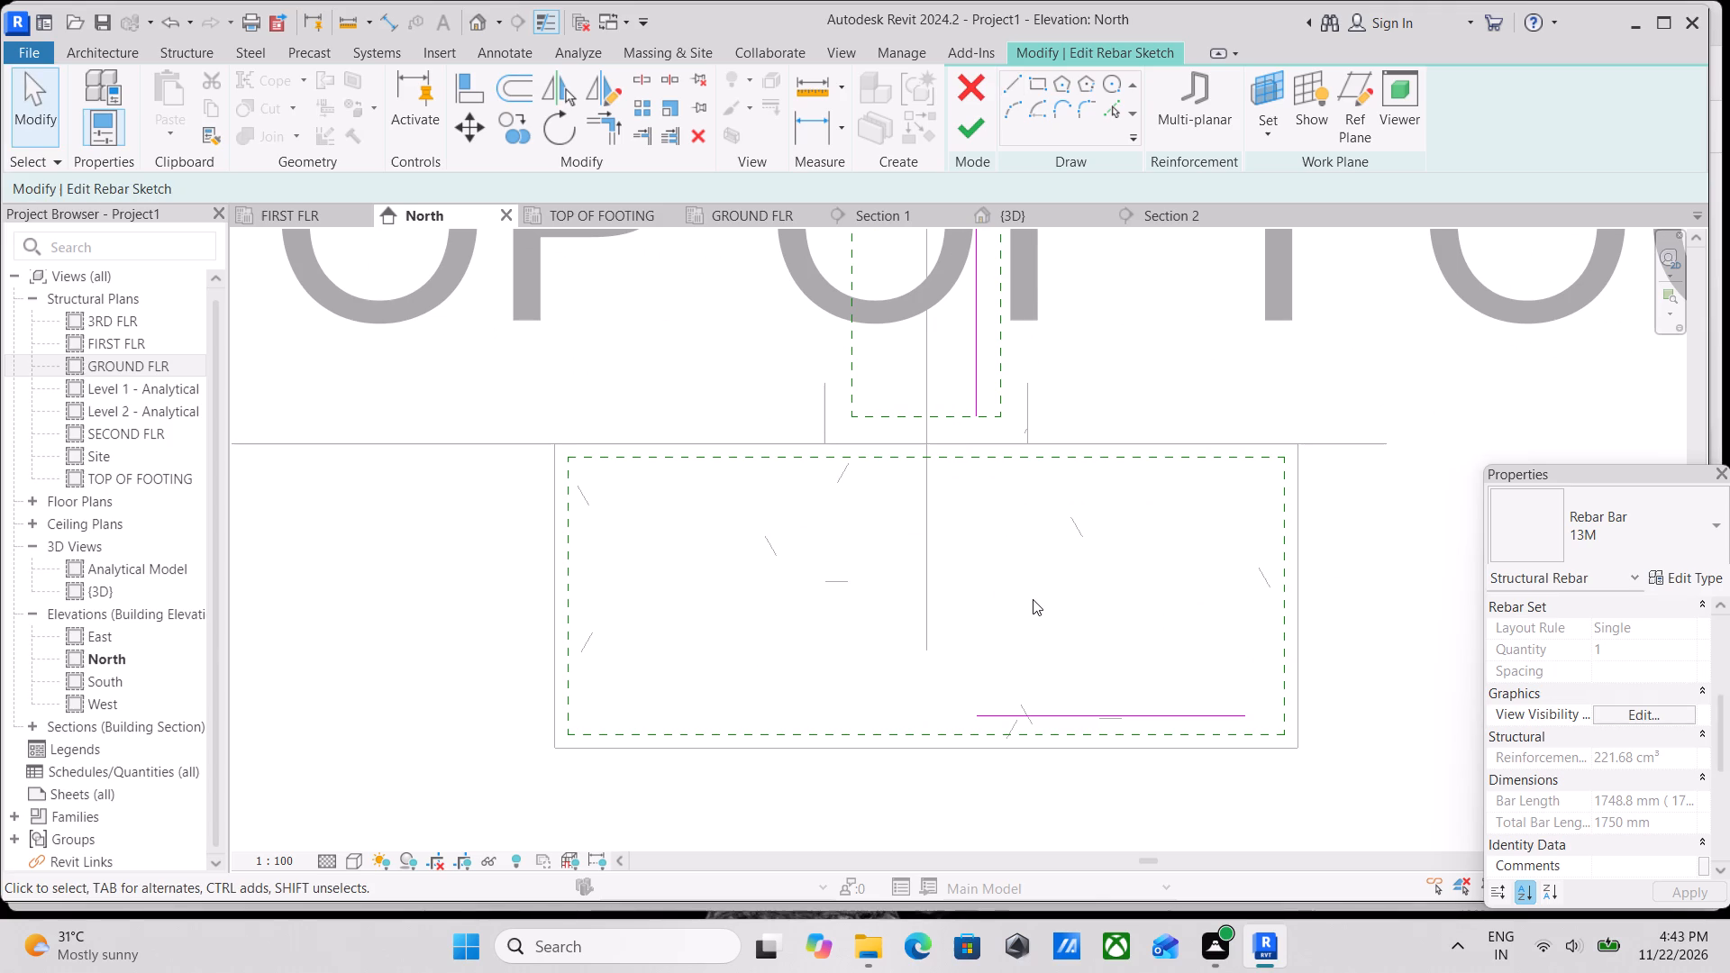
Trim/extend the vertical bar line down to the horizontal line to form an L-shaped corner, and finish the rebar sketch.
text(TR)
click(969, 392)
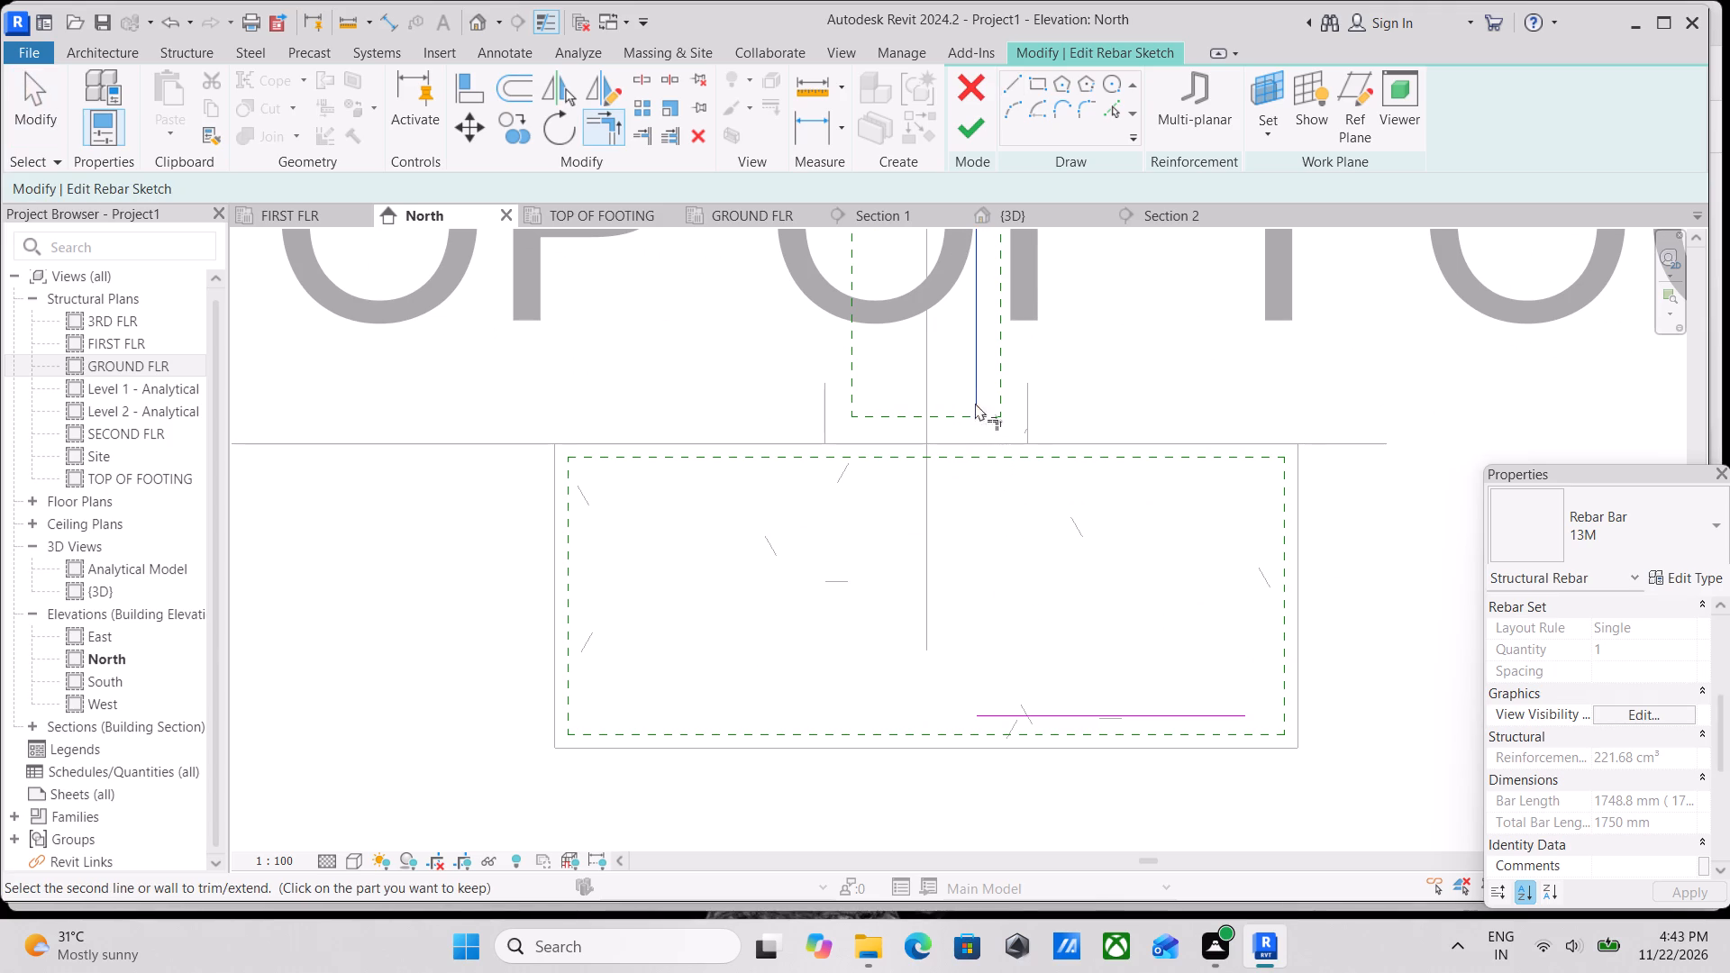
click(1090, 717)
key(Escape)
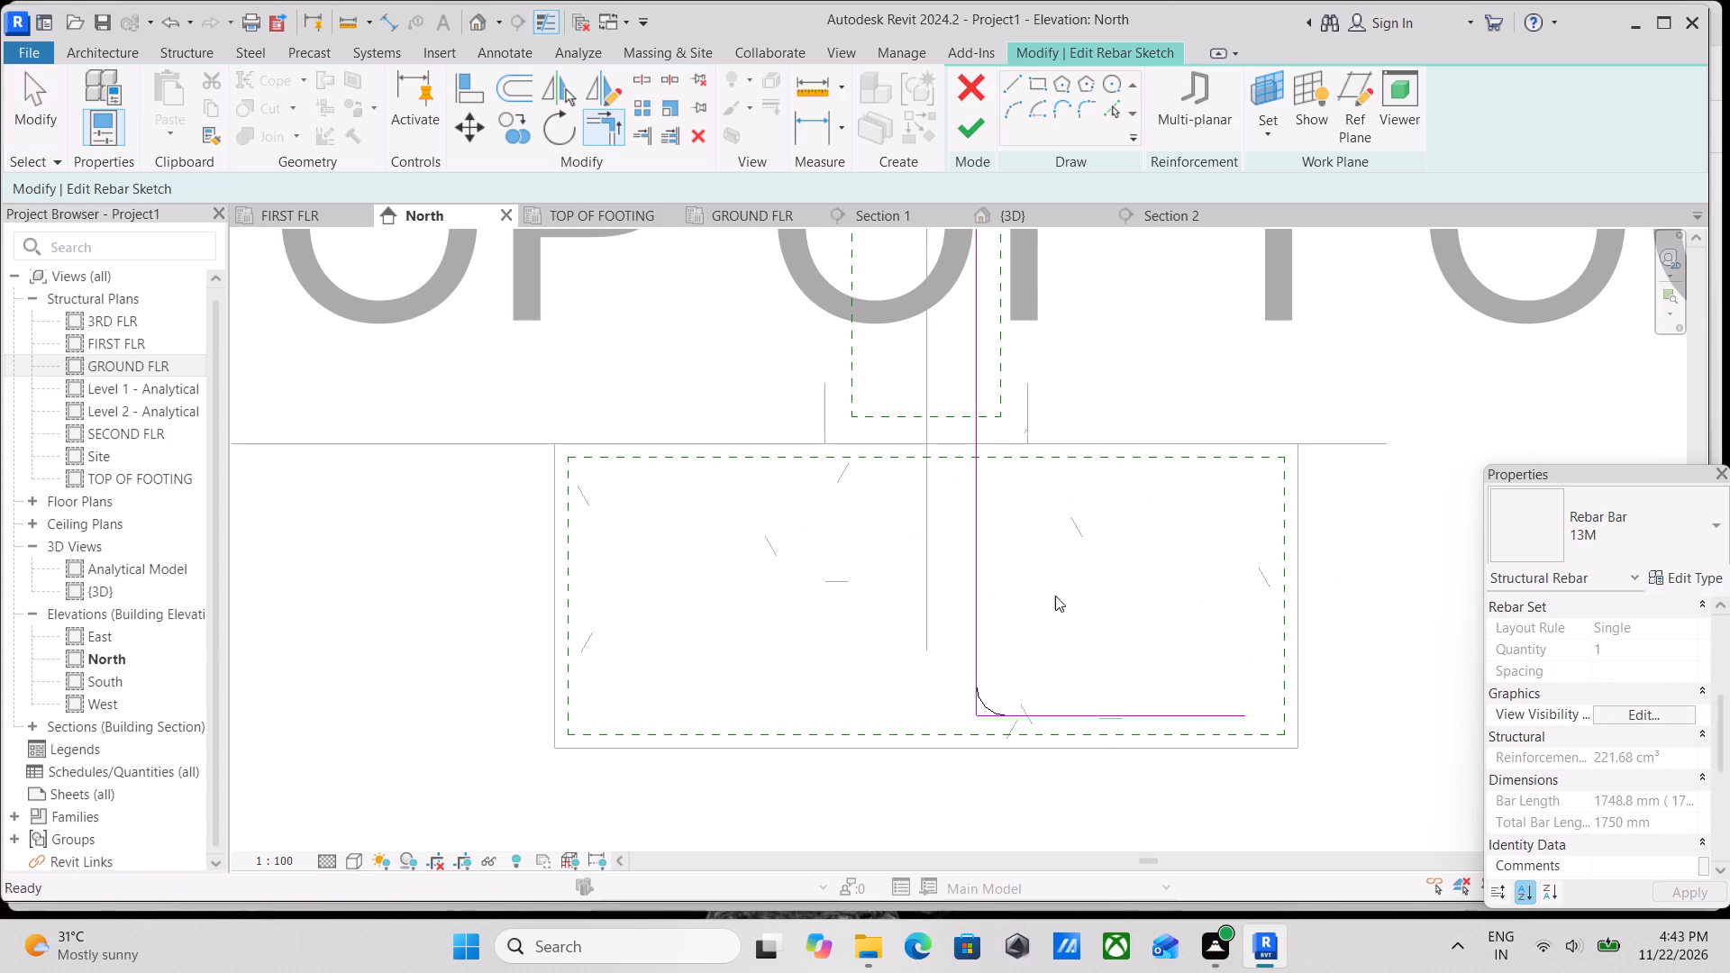
scroll(1052, 576, down, 6)
key(Escape)
click(979, 123)
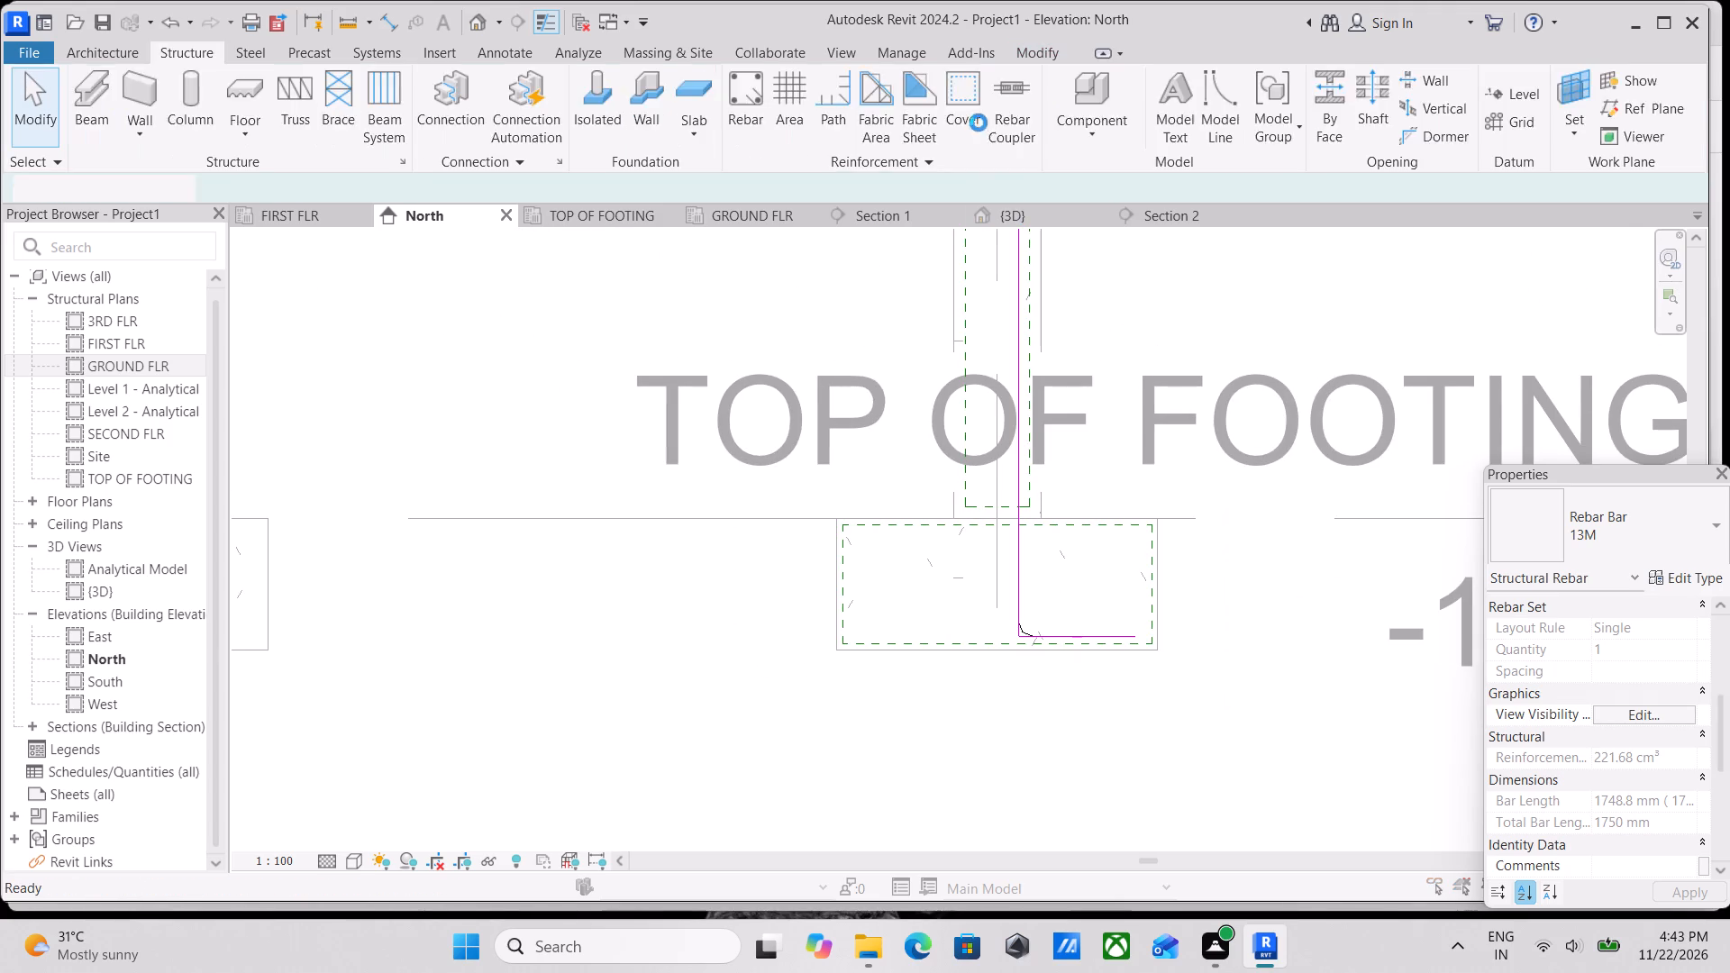
click(1053, 273)
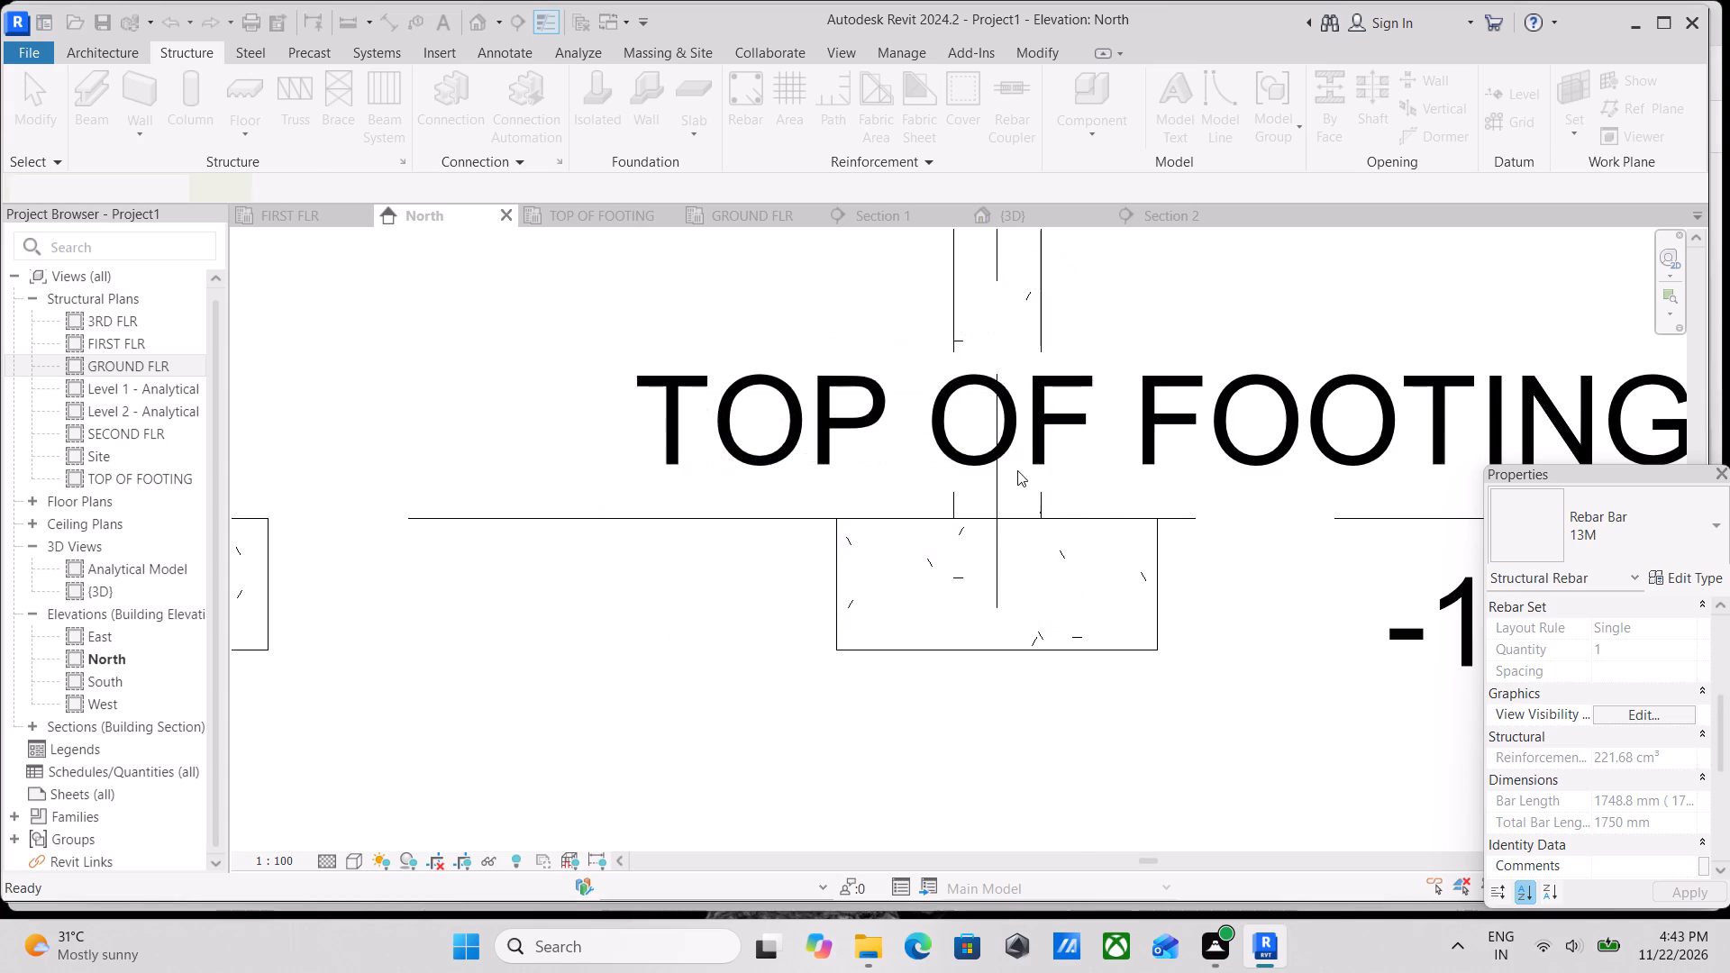
Set the North elevation to Wireframe visual style.
scroll(1033, 644, up, 2)
scroll(1061, 512, down, 4)
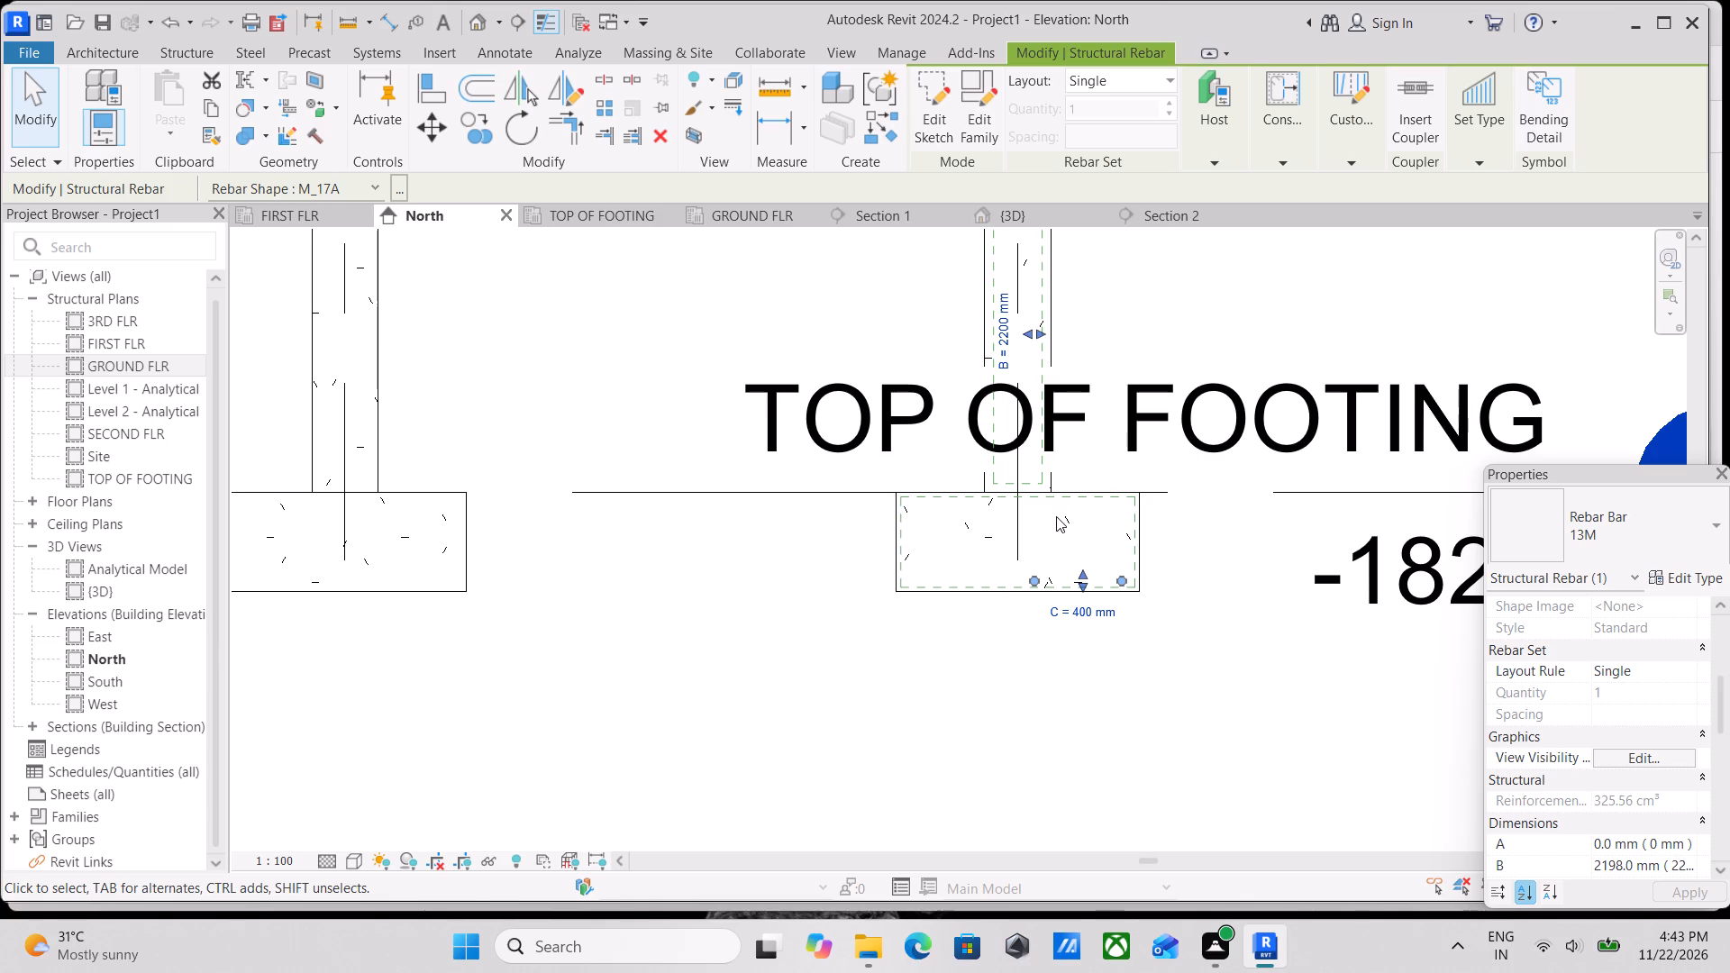
scroll(1056, 516, up, 1)
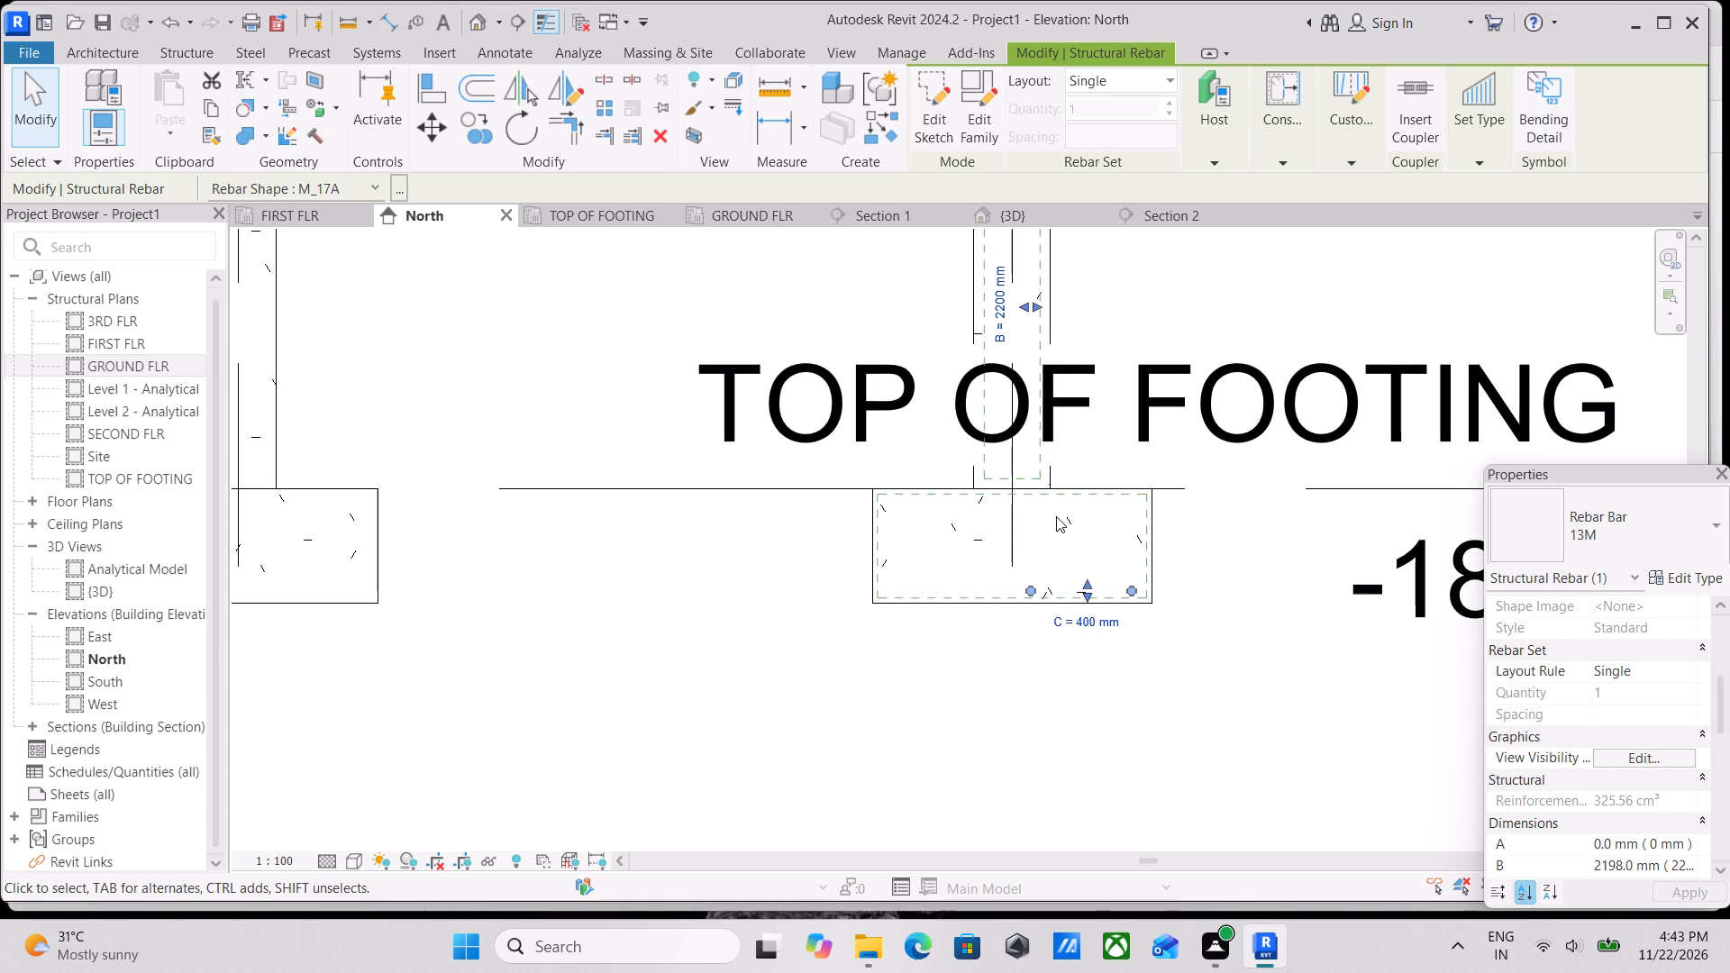
scroll(1056, 516, up, 1)
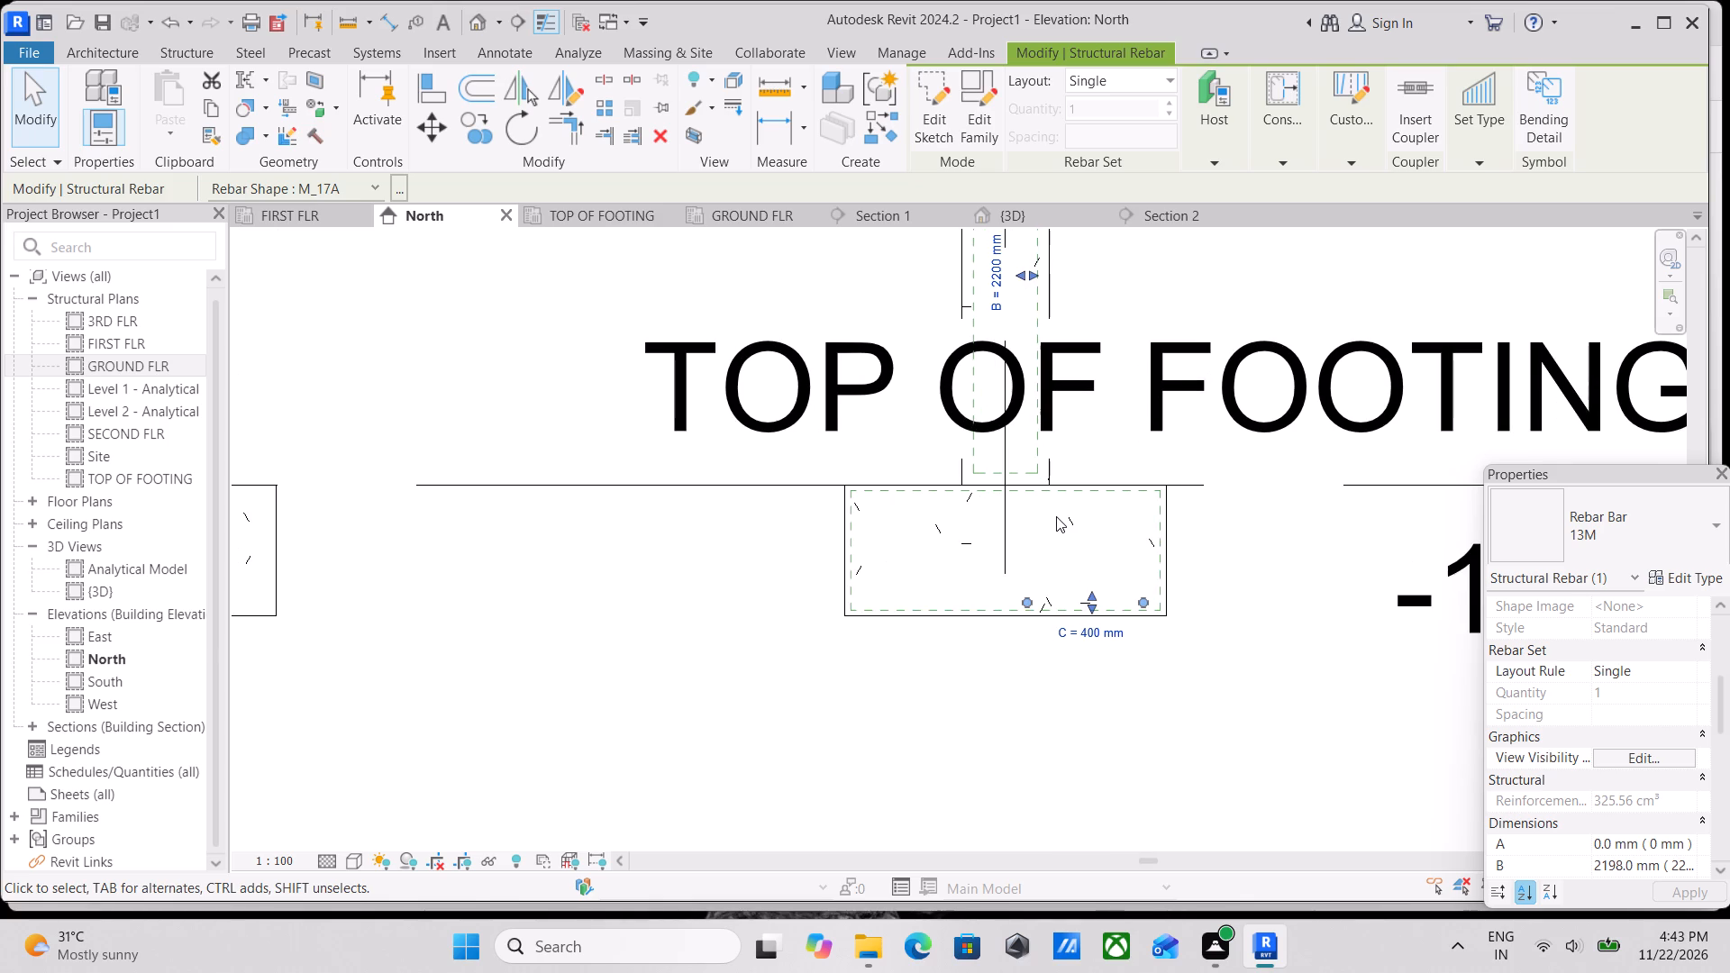
scroll(1056, 516, up, 1)
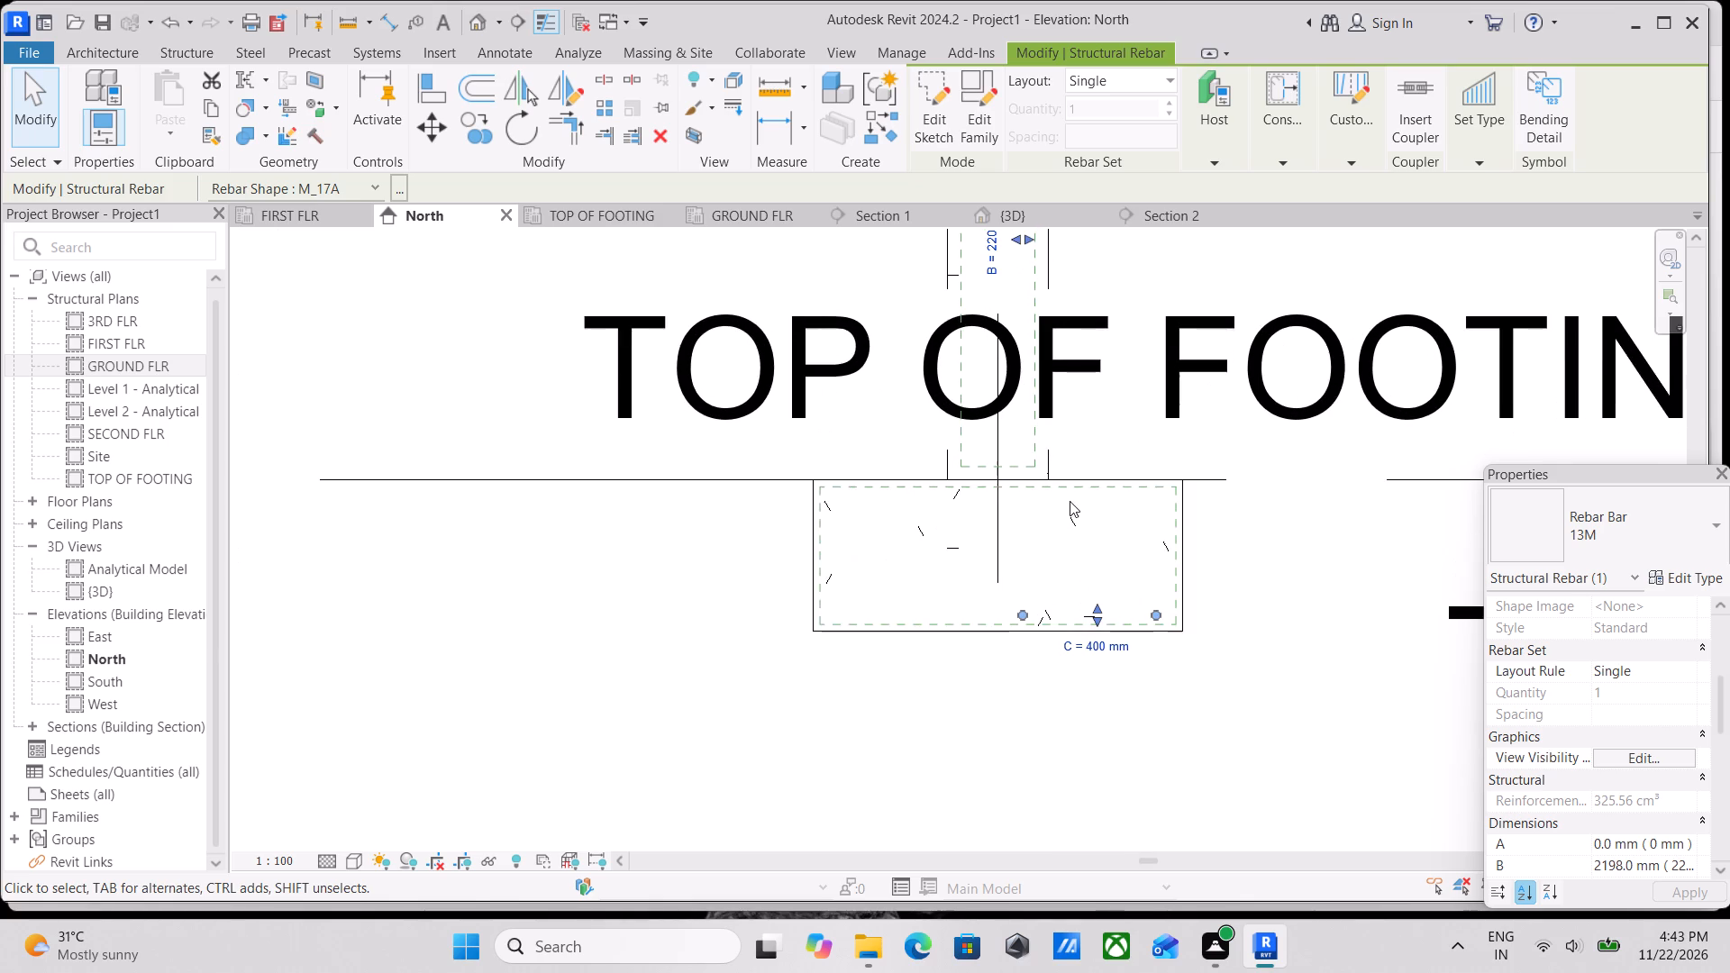
scroll(1070, 501, down, 4)
scroll(1033, 426, down, 1)
middle_drag(1016, 466, 1012, 532)
scroll(1042, 356, down, 2)
middle_drag(1039, 360, 1013, 486)
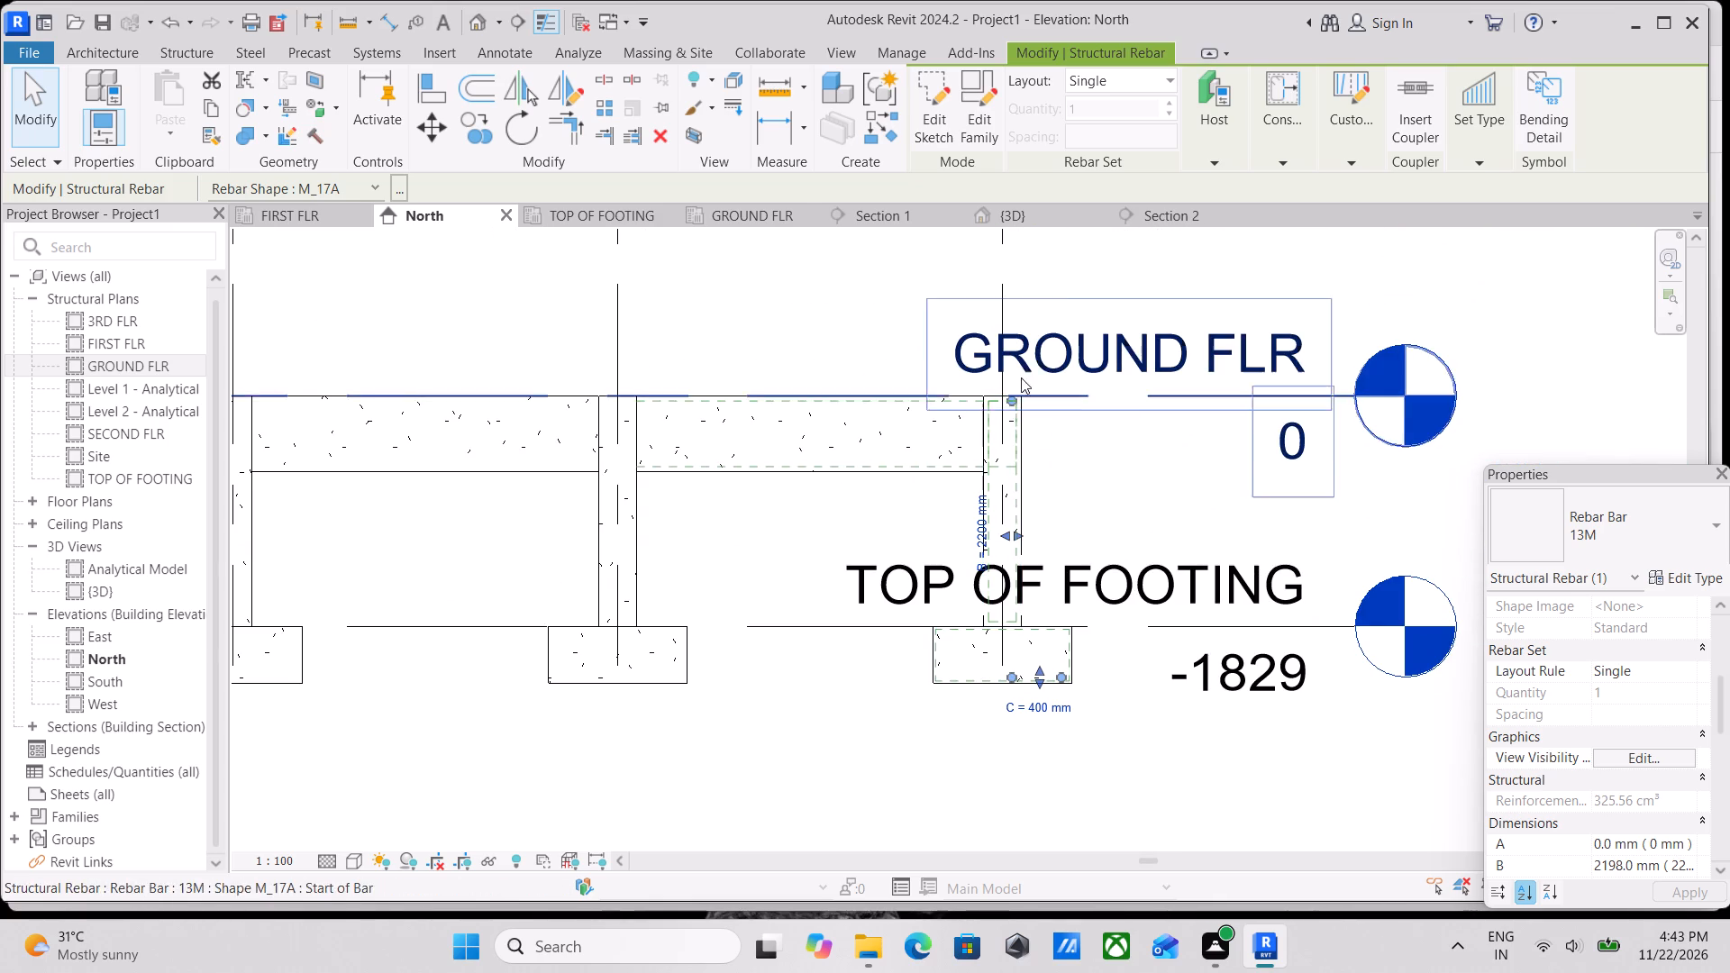
scroll(1015, 452, up, 6)
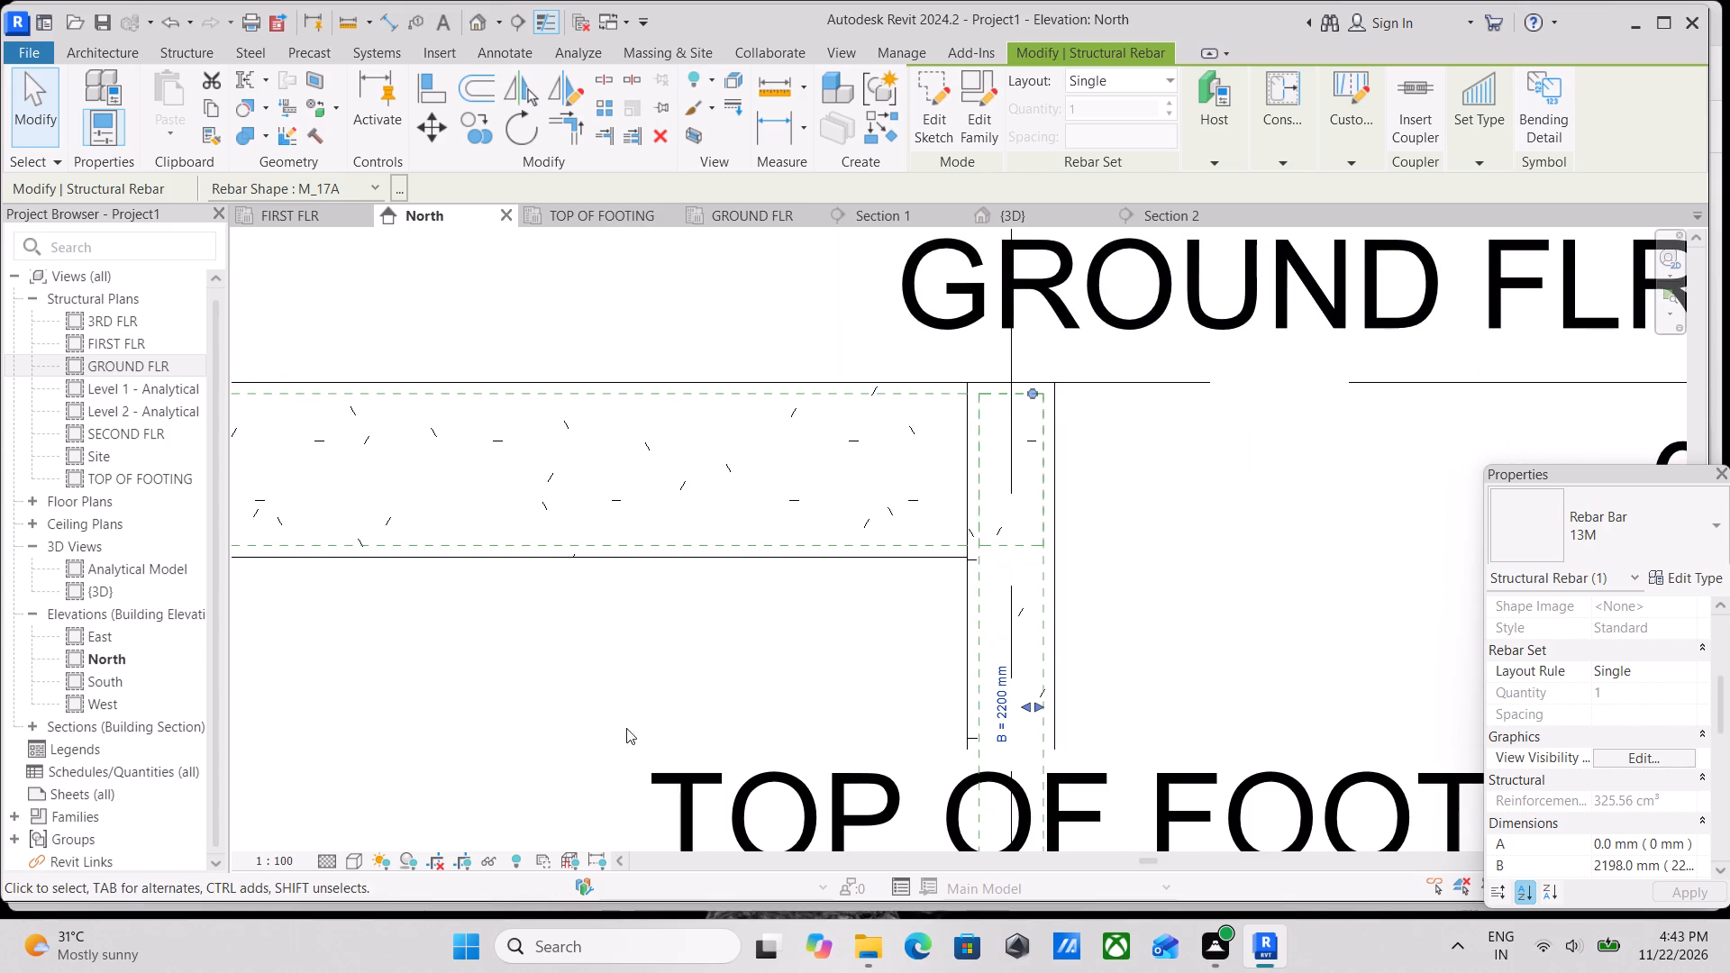
click(357, 860)
click(371, 734)
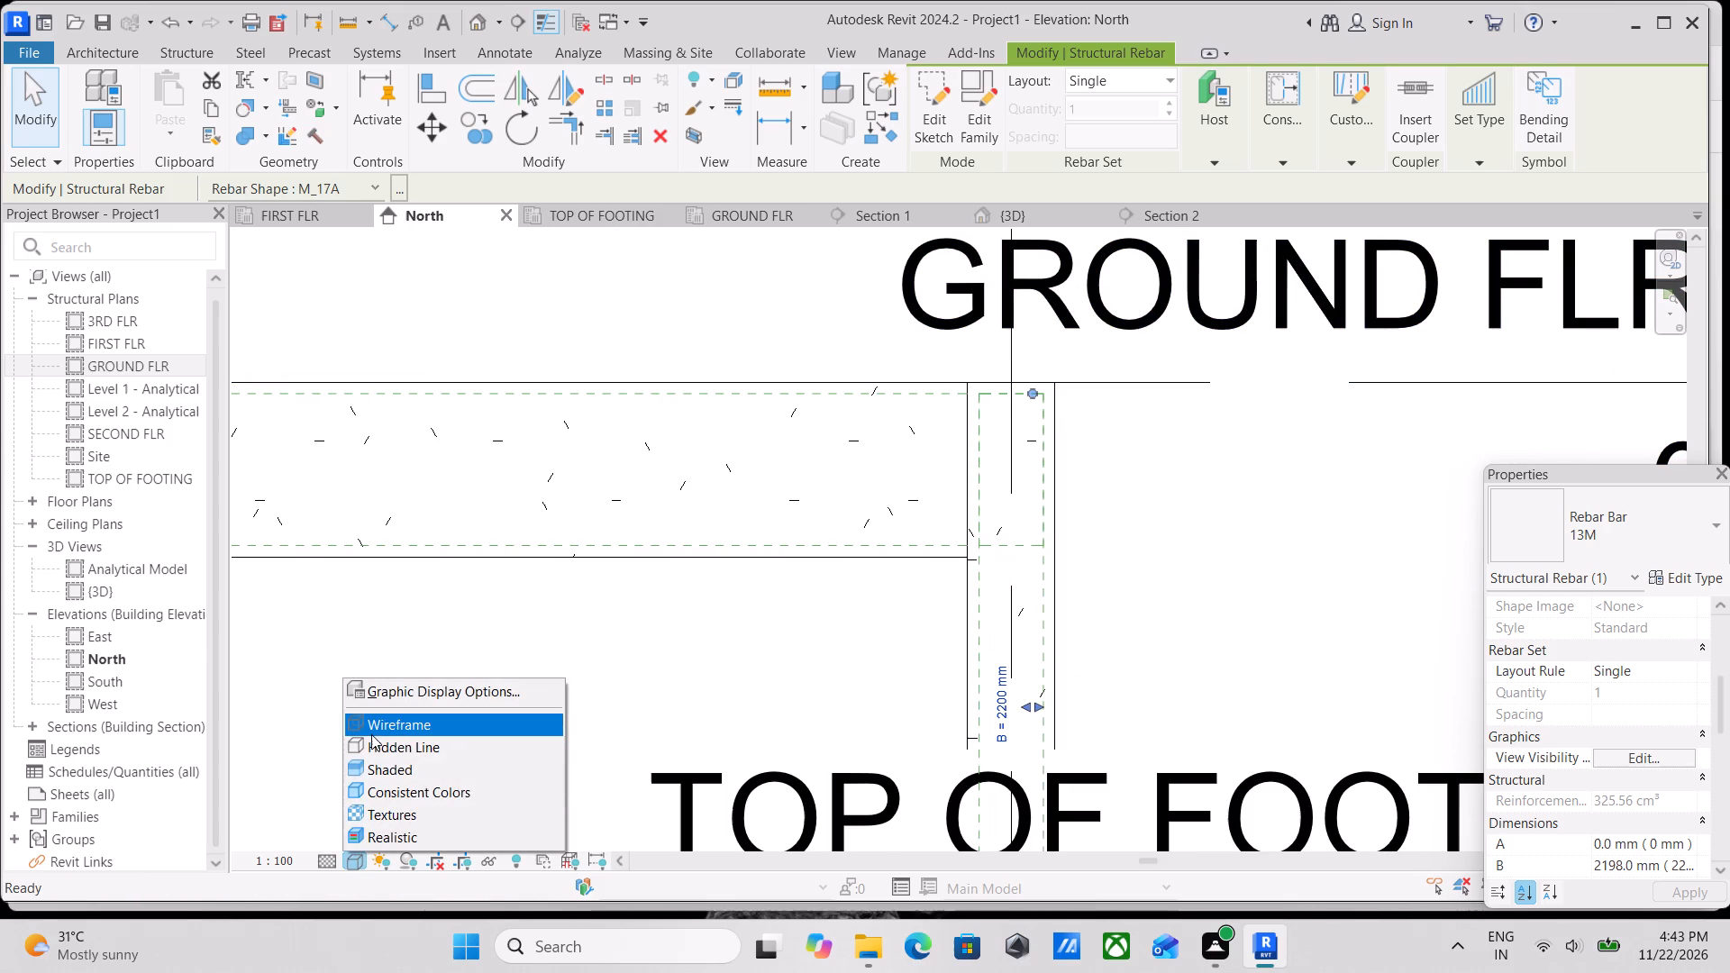
Open the column's M_T1 tie sketch in the Structural Plan: GROUND FLR view, and finish the sketch without edits.
scroll(1001, 423, up, 7)
scroll(1067, 392, down, 4)
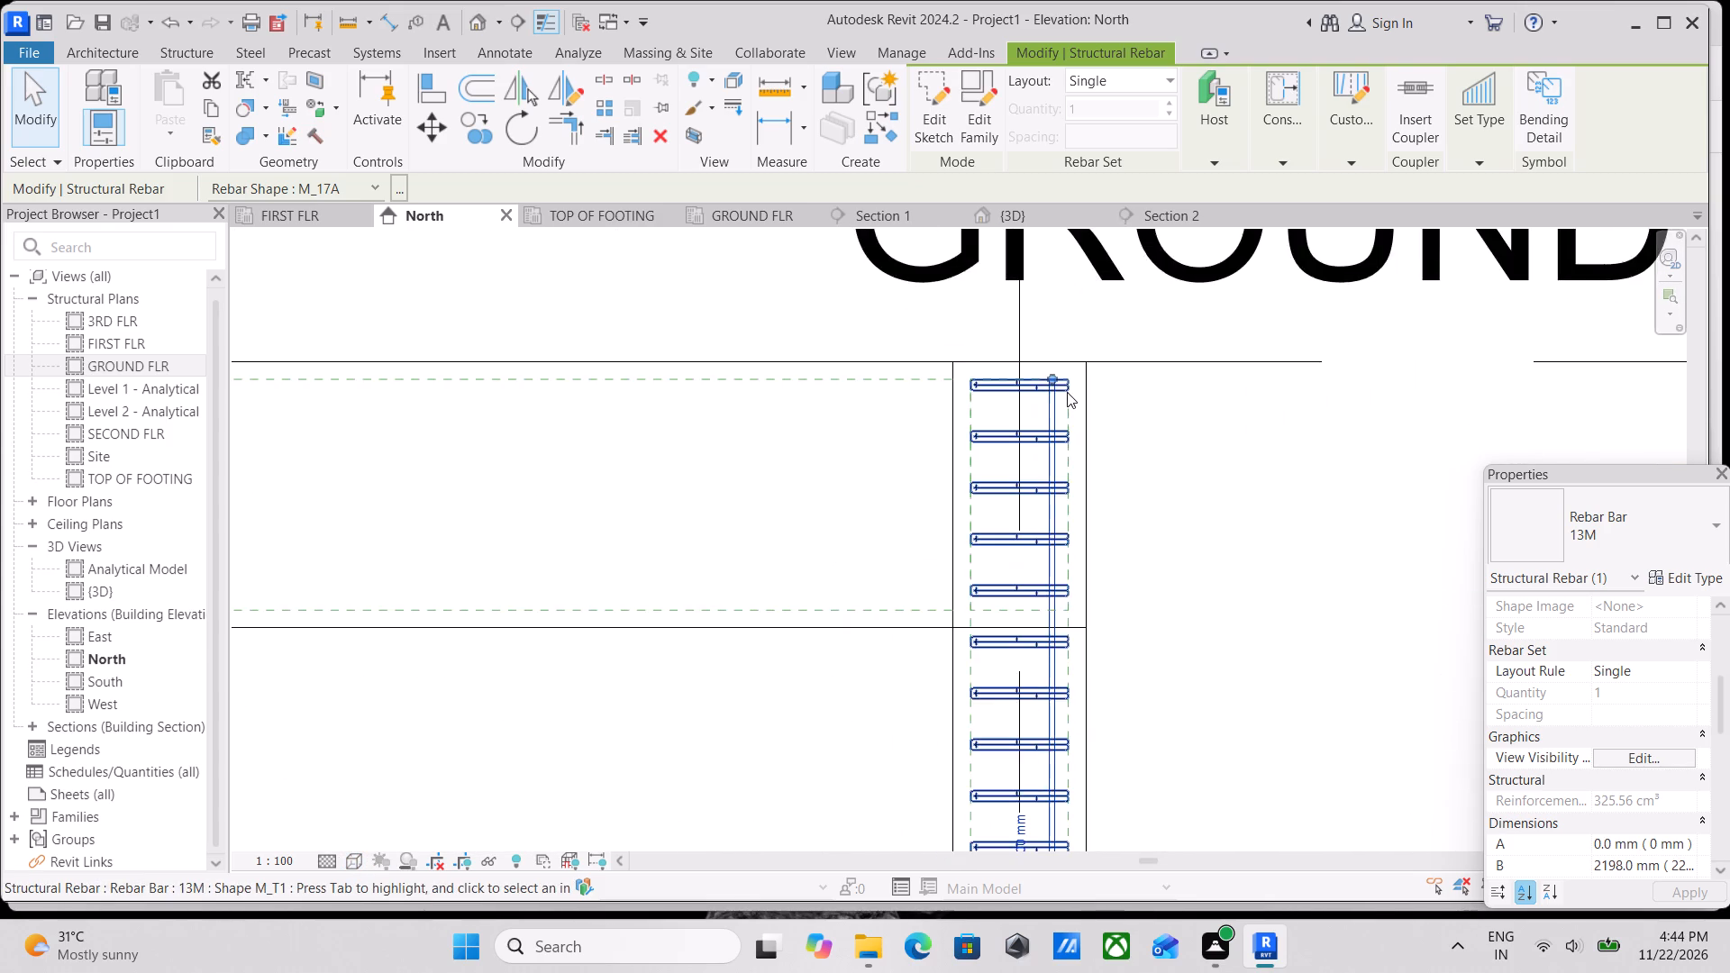
scroll(1067, 394, up, 4)
key(Escape)
key(Escape)
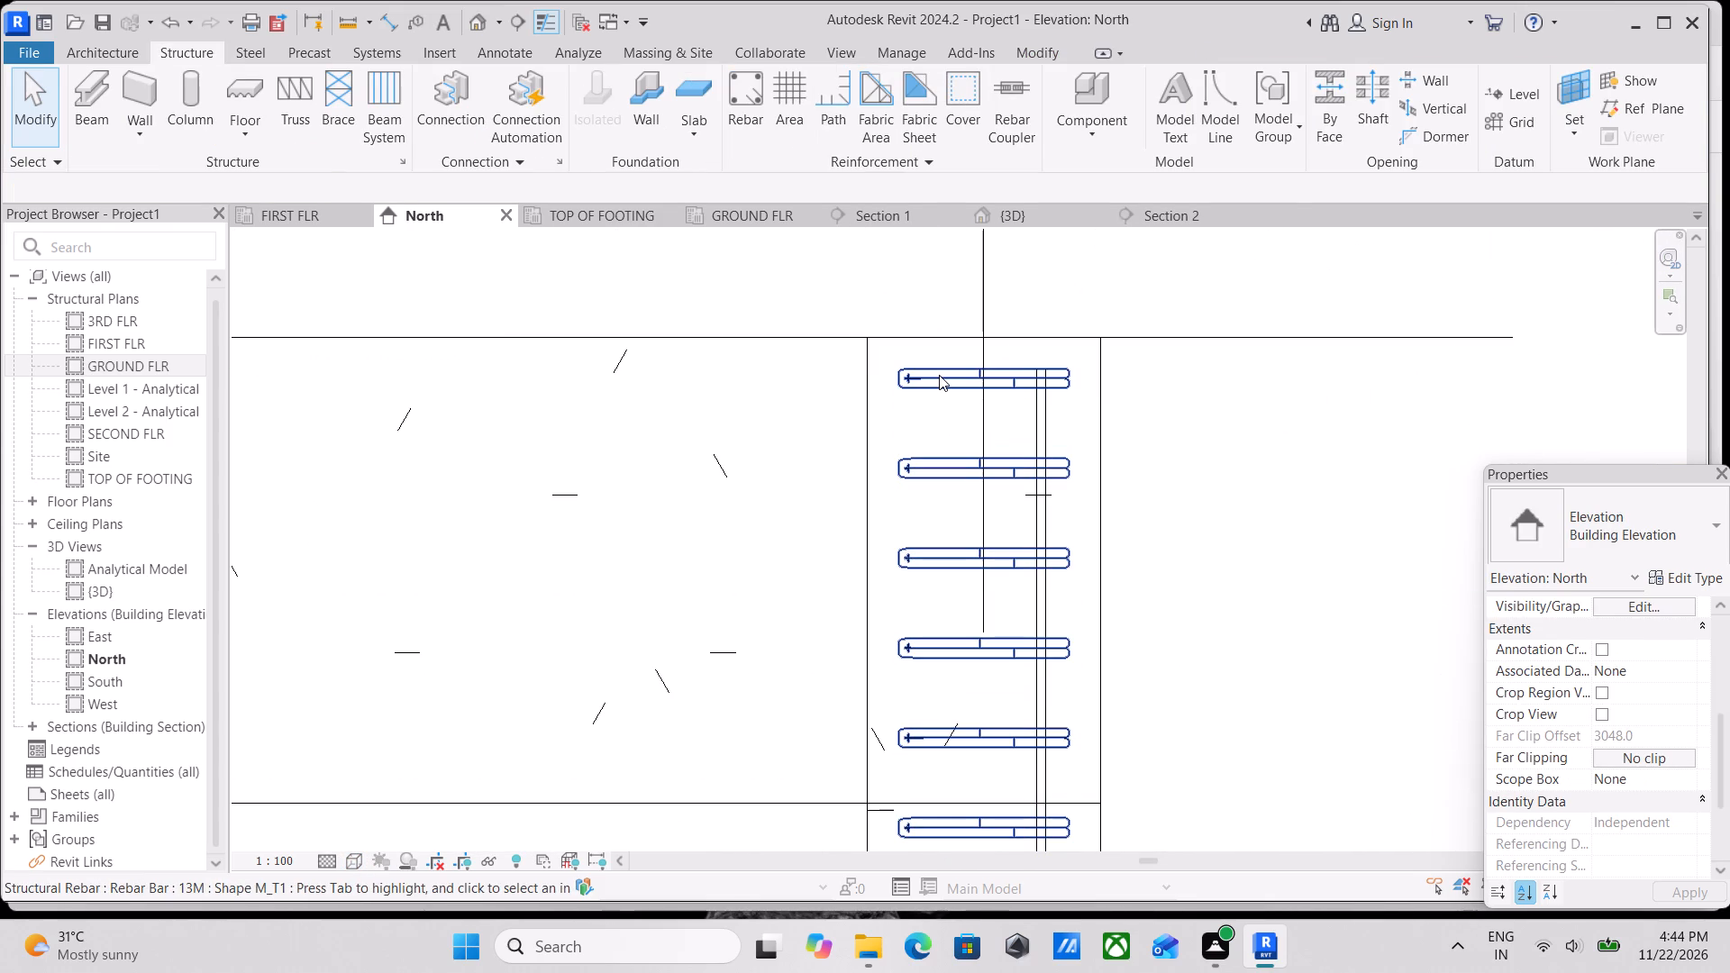
double_click(939, 374)
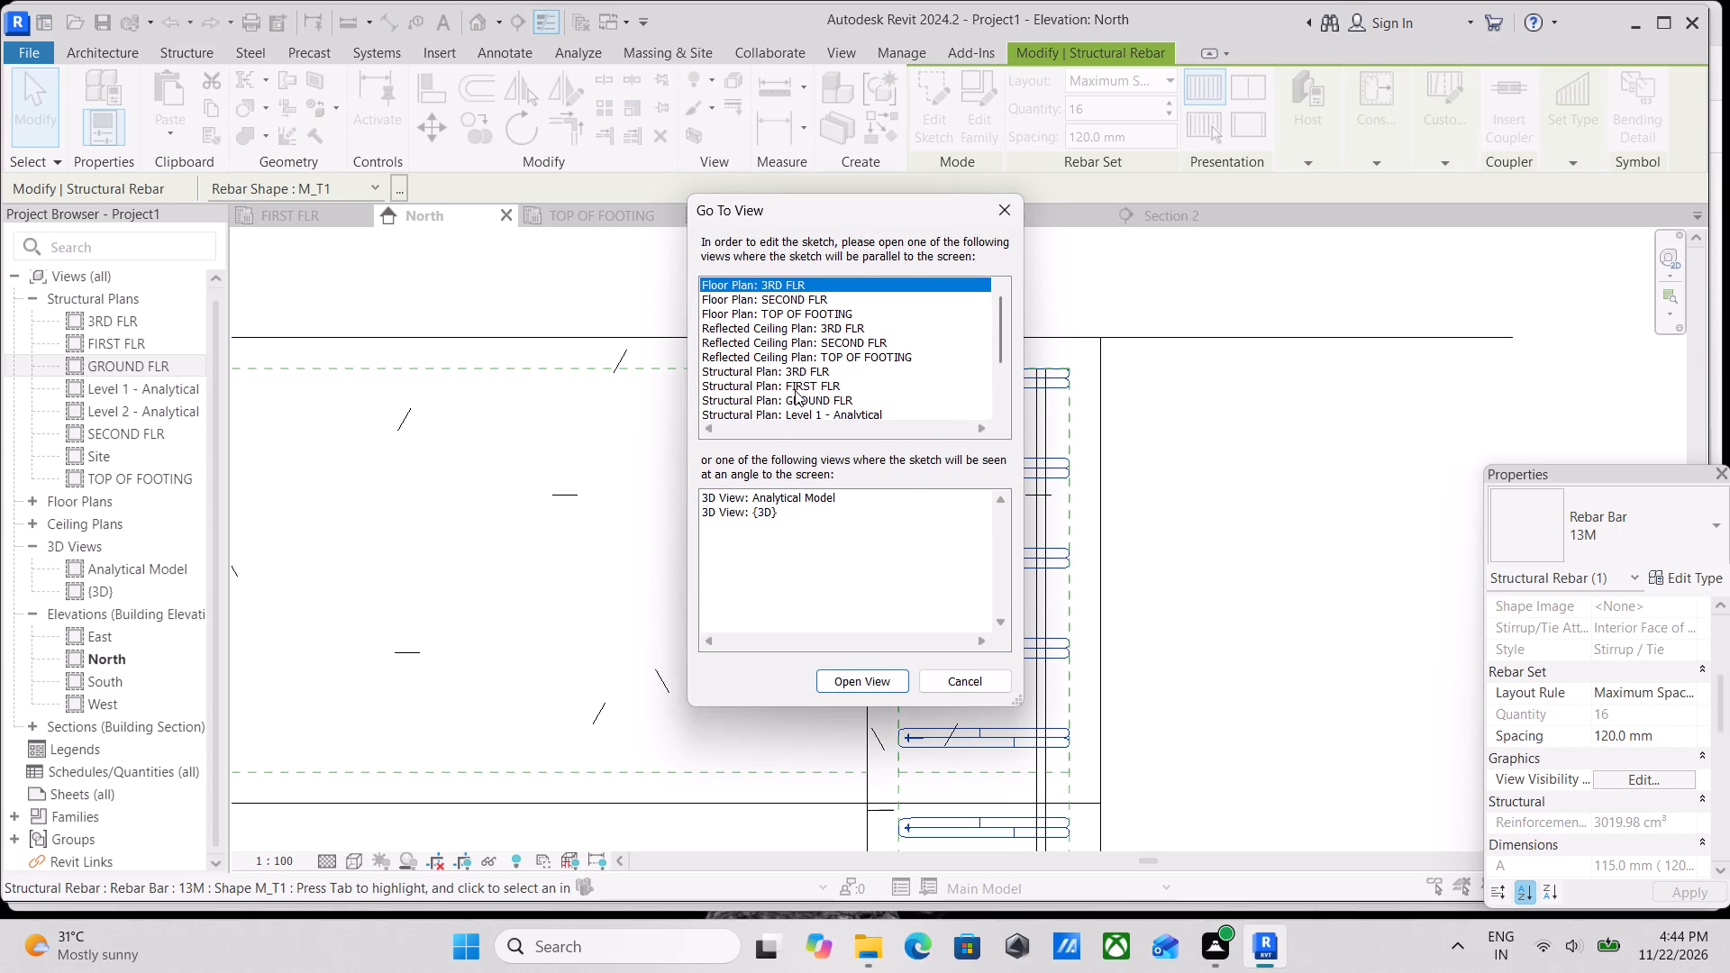
scroll(799, 392, down, 1)
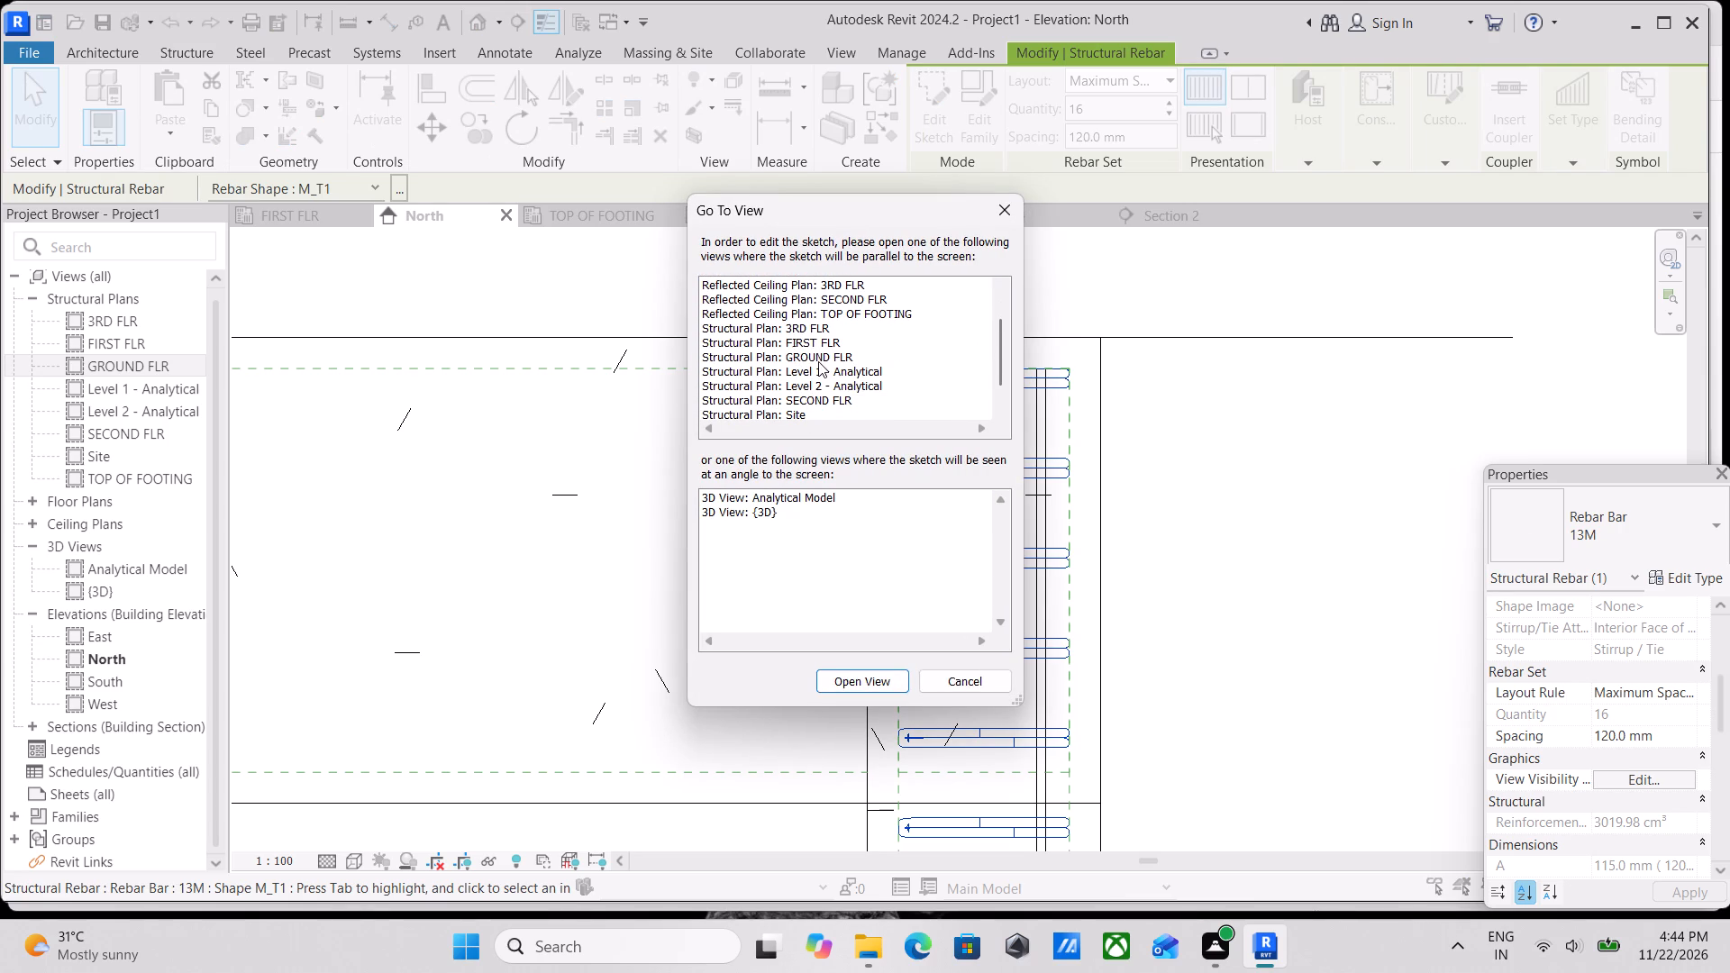
click(818, 353)
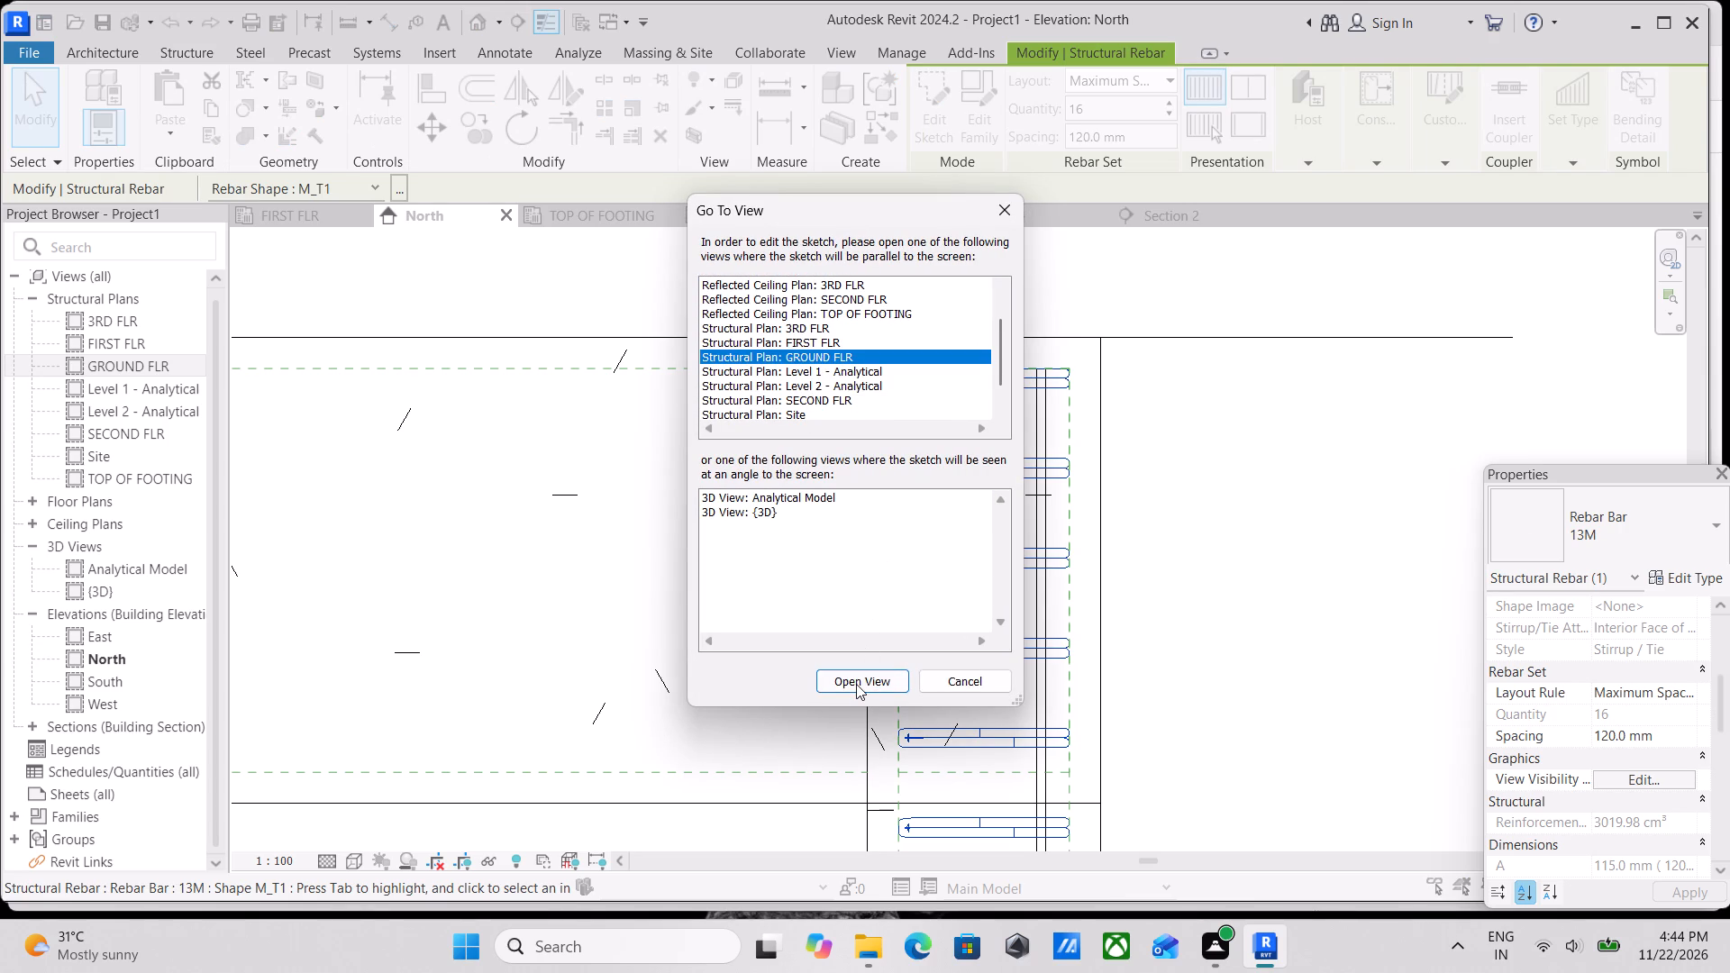
click(856, 684)
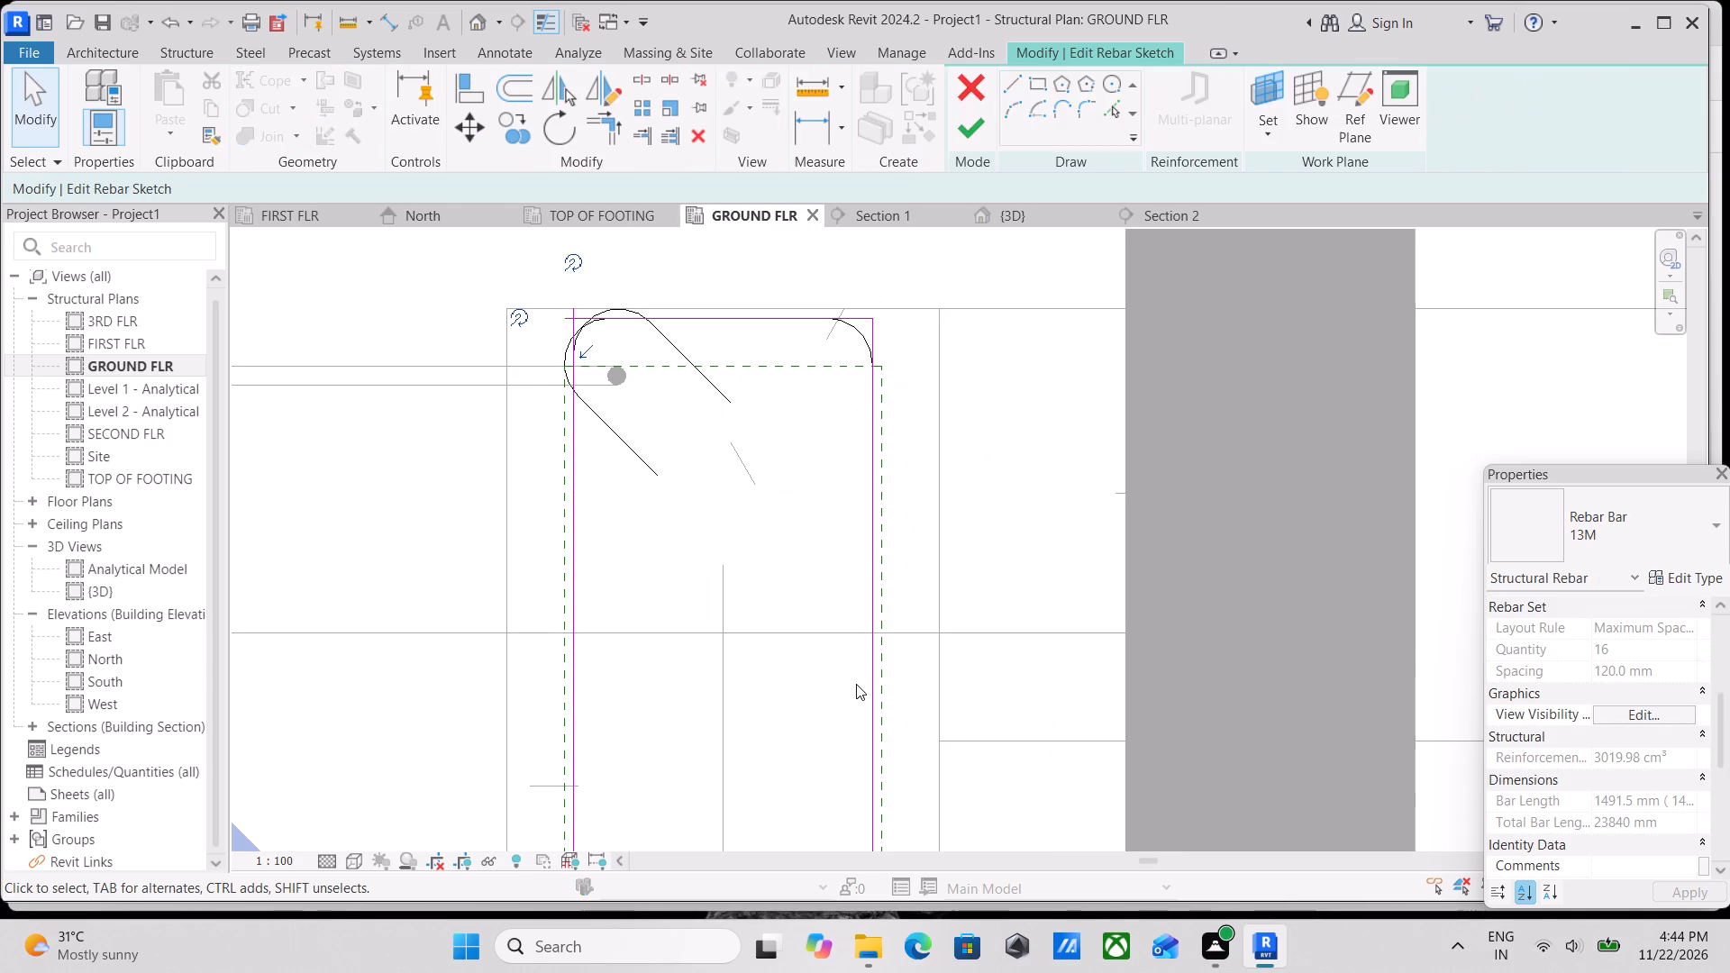
scroll(898, 637, down, 4)
scroll(836, 675, down, 5)
middle_drag(811, 692, 877, 613)
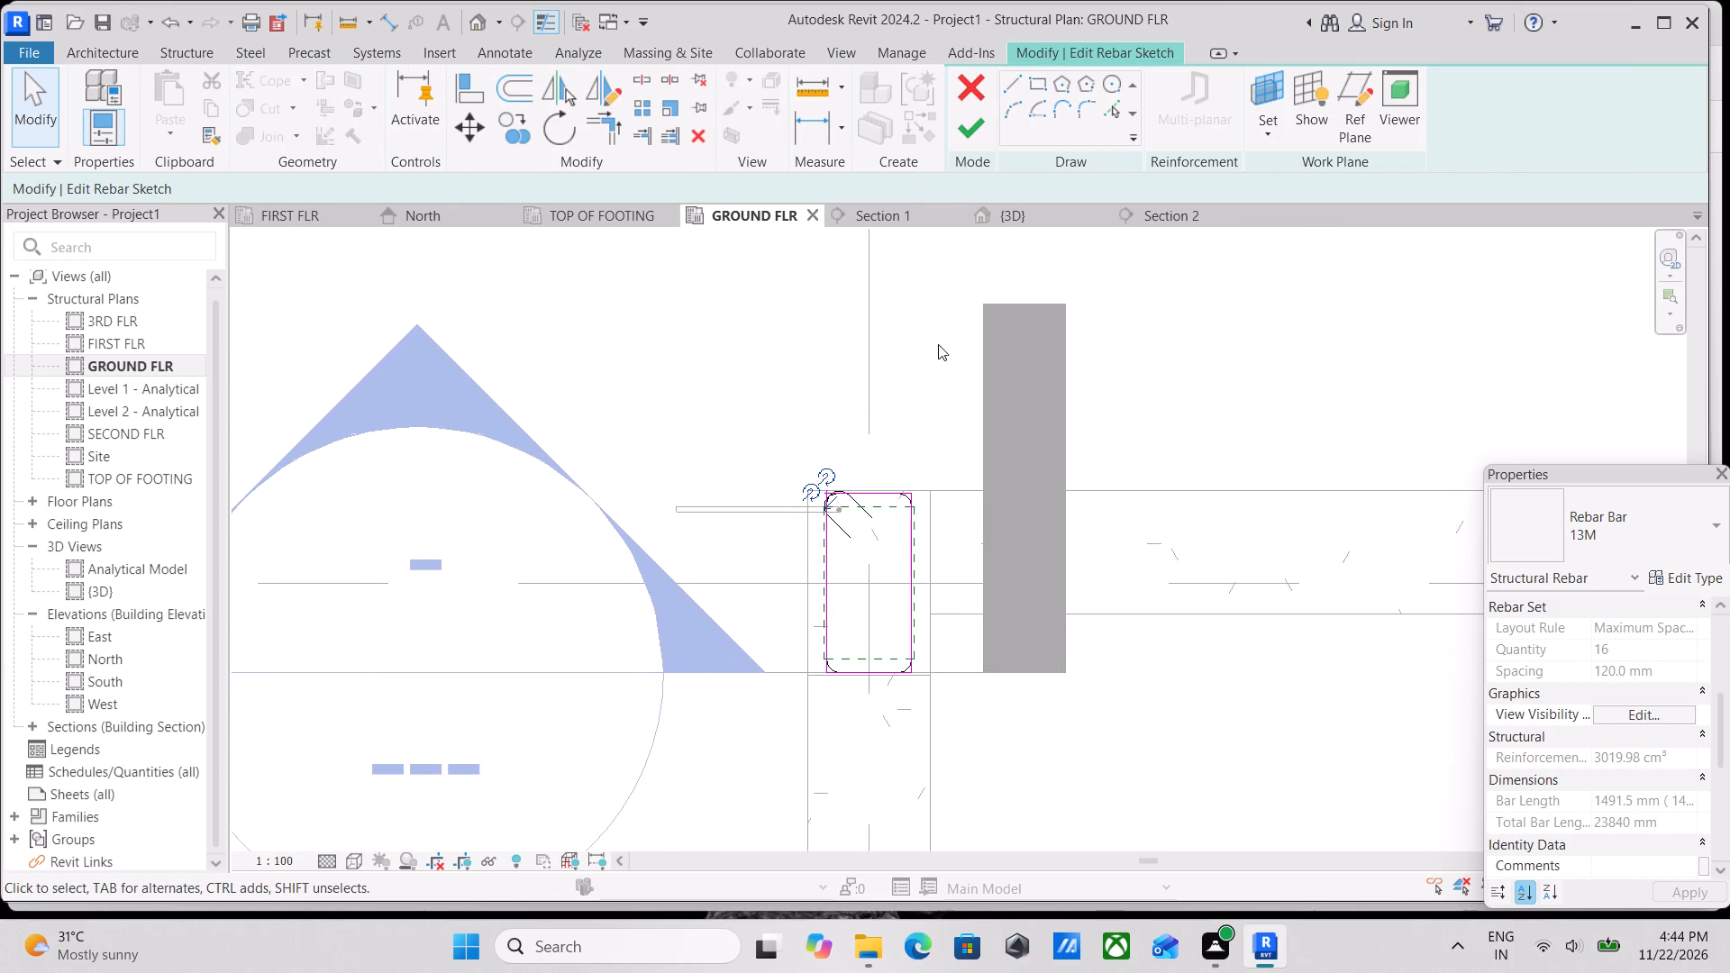
click(956, 135)
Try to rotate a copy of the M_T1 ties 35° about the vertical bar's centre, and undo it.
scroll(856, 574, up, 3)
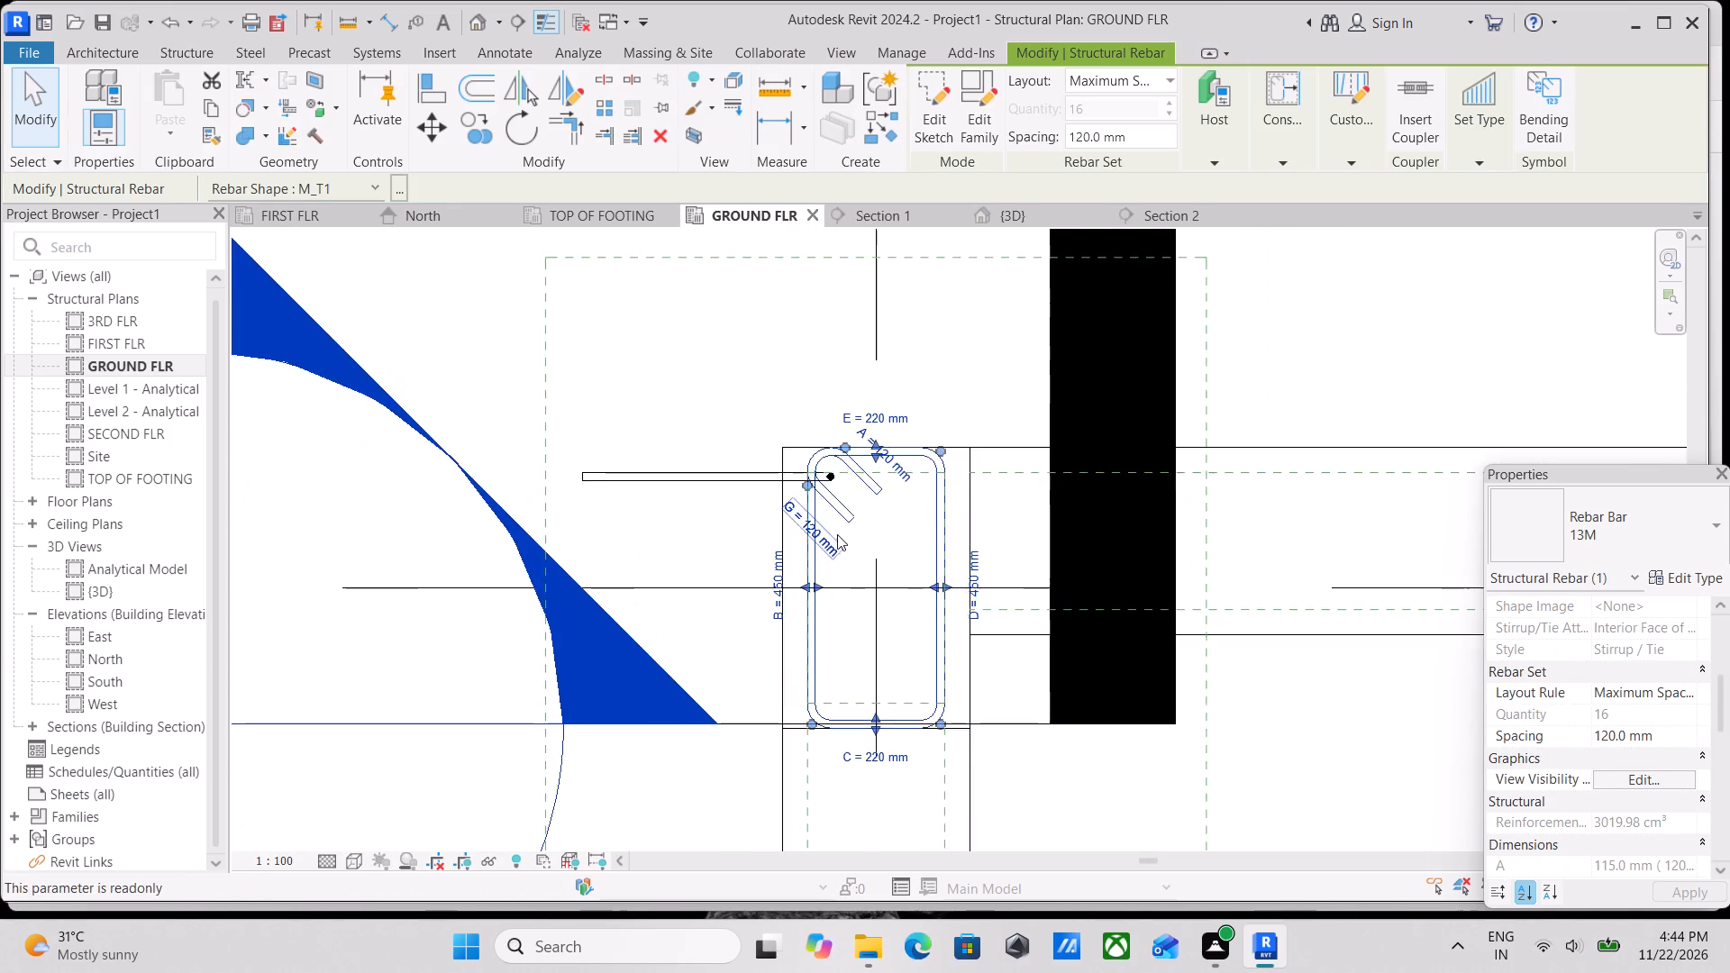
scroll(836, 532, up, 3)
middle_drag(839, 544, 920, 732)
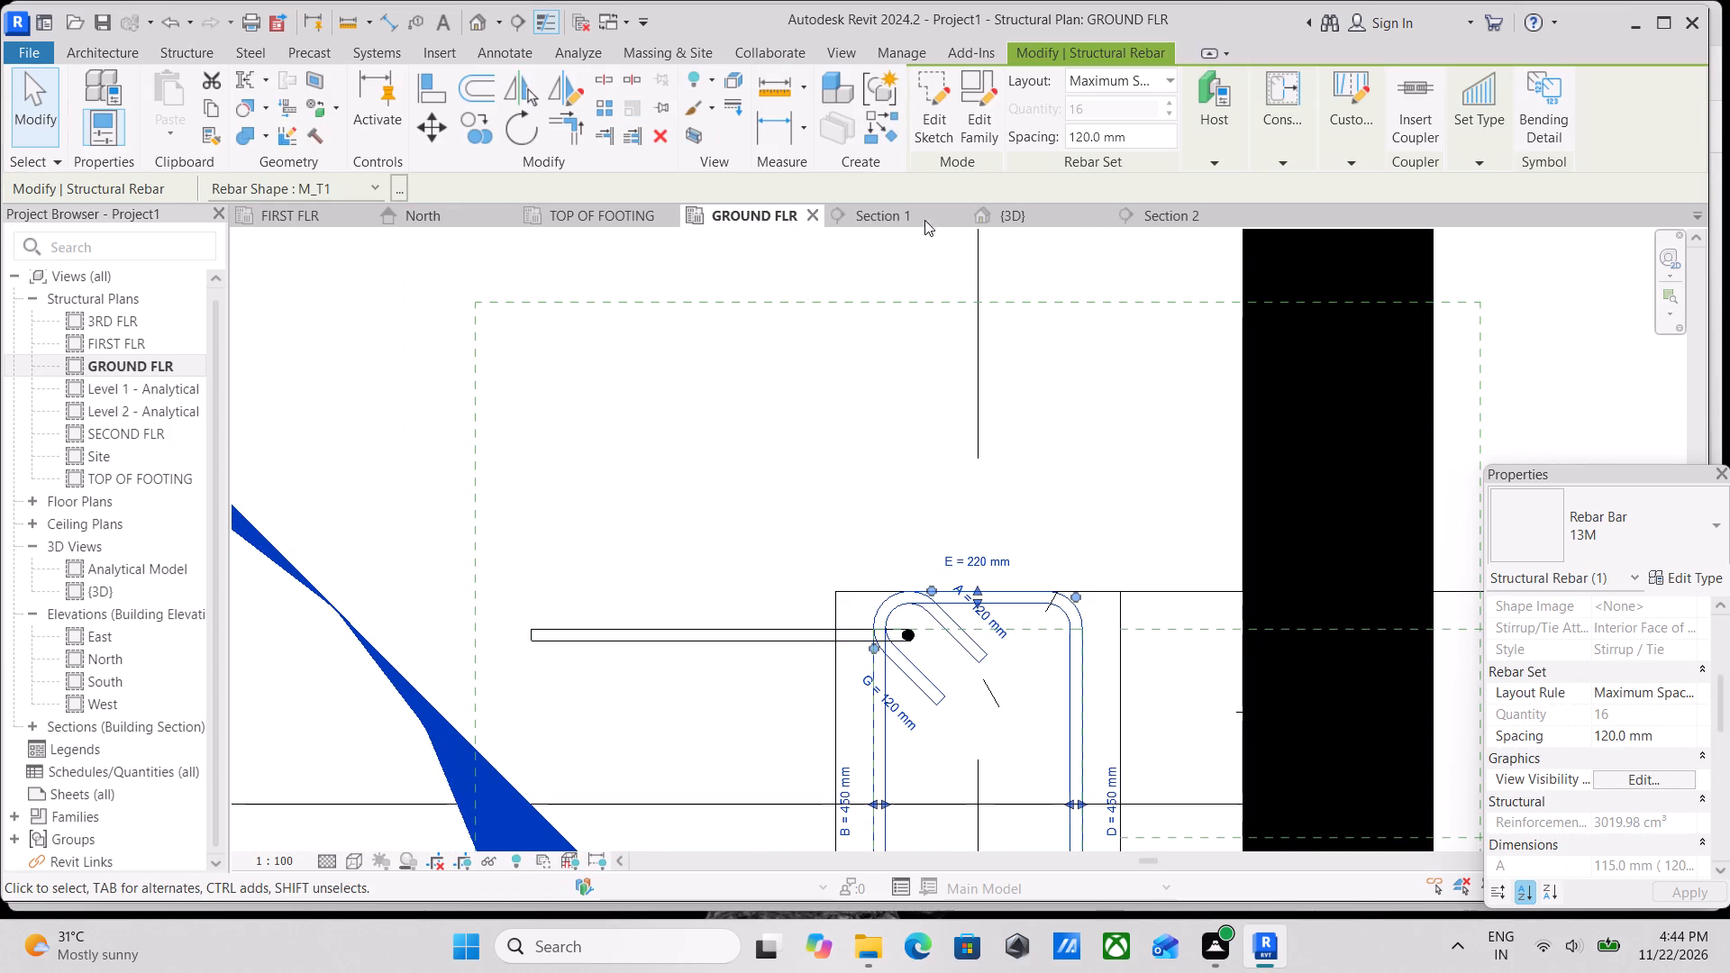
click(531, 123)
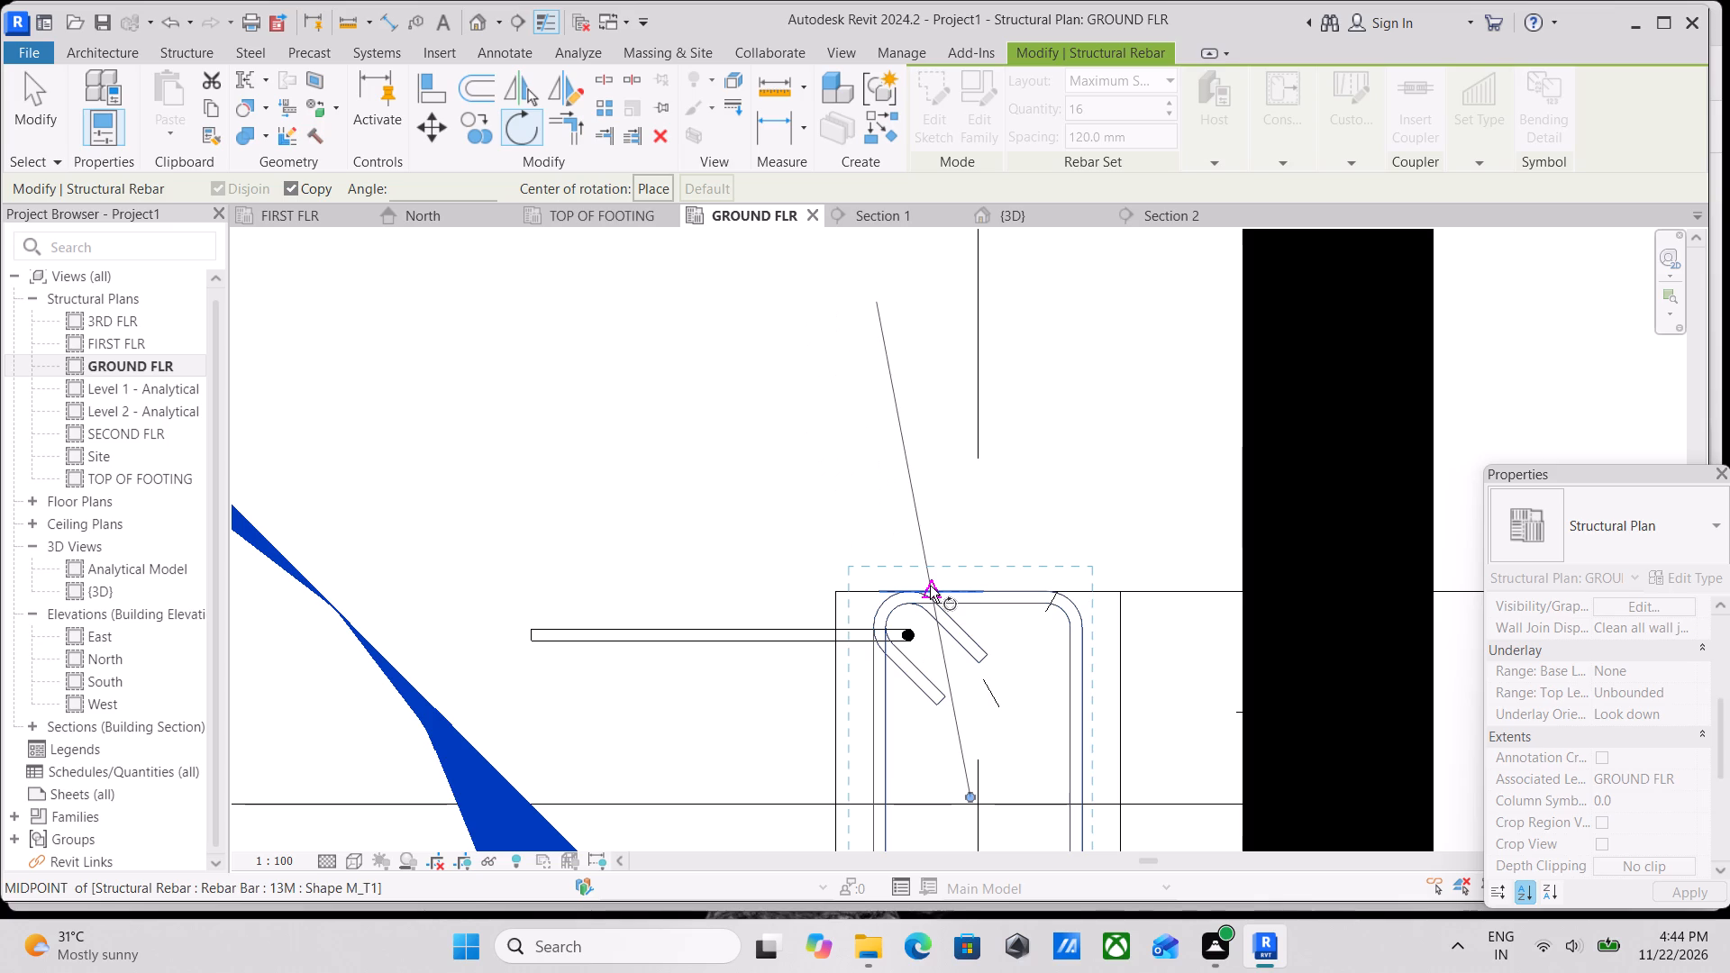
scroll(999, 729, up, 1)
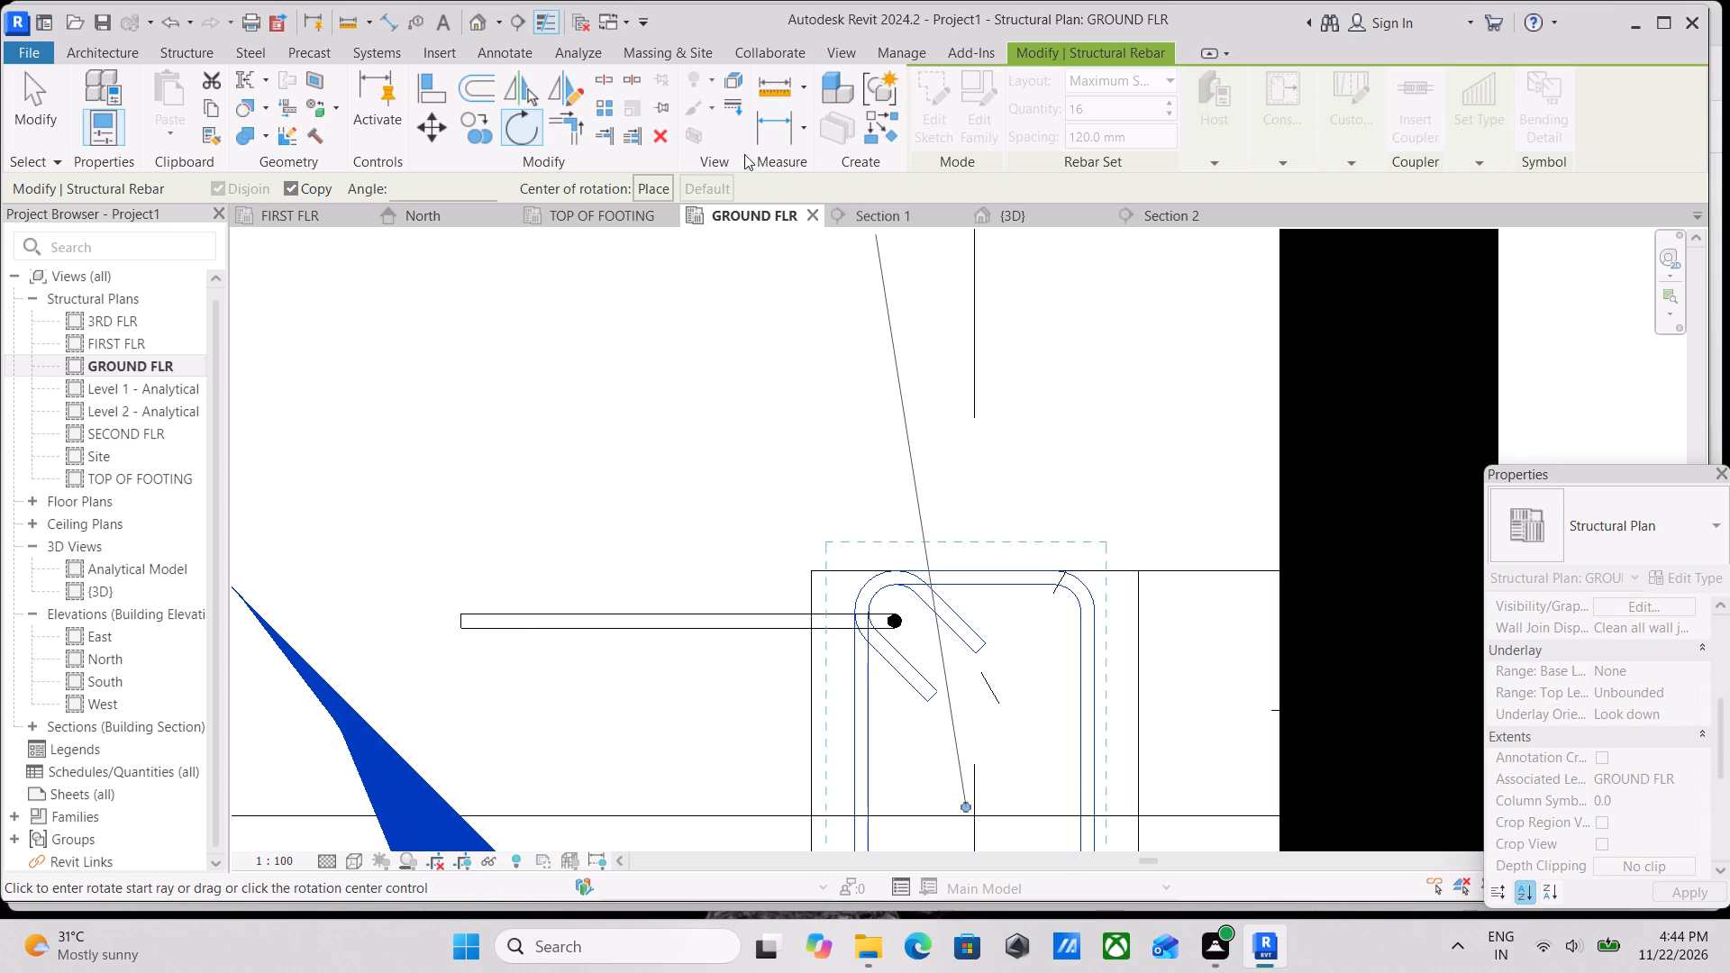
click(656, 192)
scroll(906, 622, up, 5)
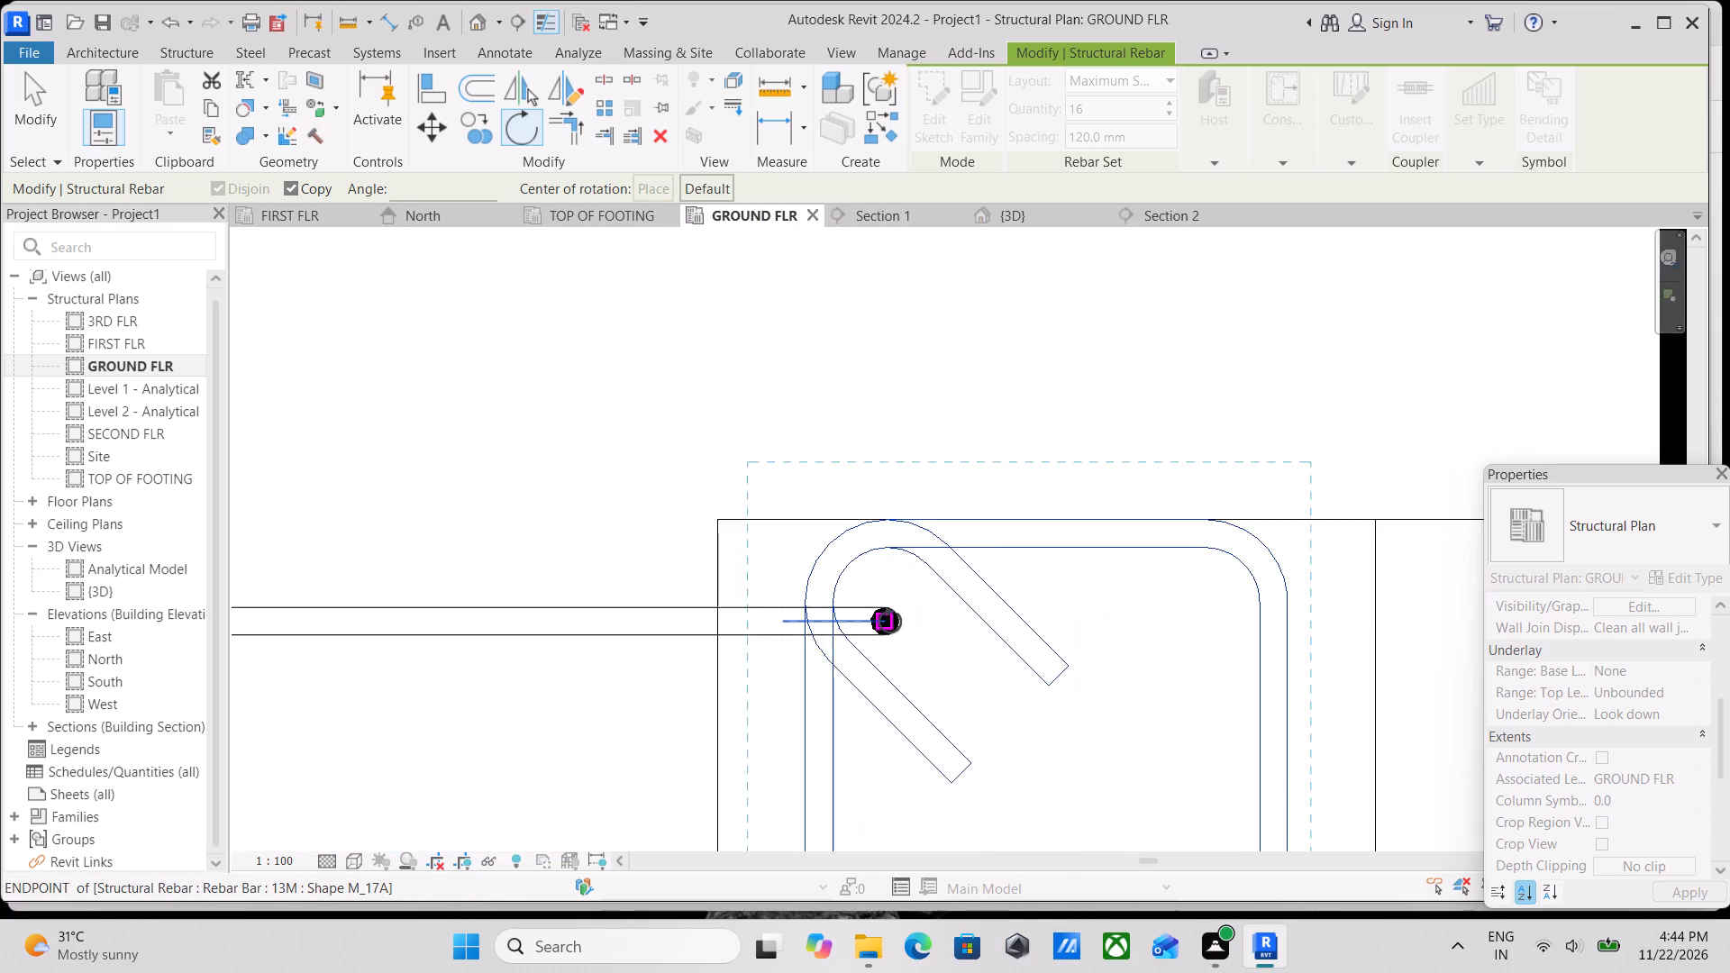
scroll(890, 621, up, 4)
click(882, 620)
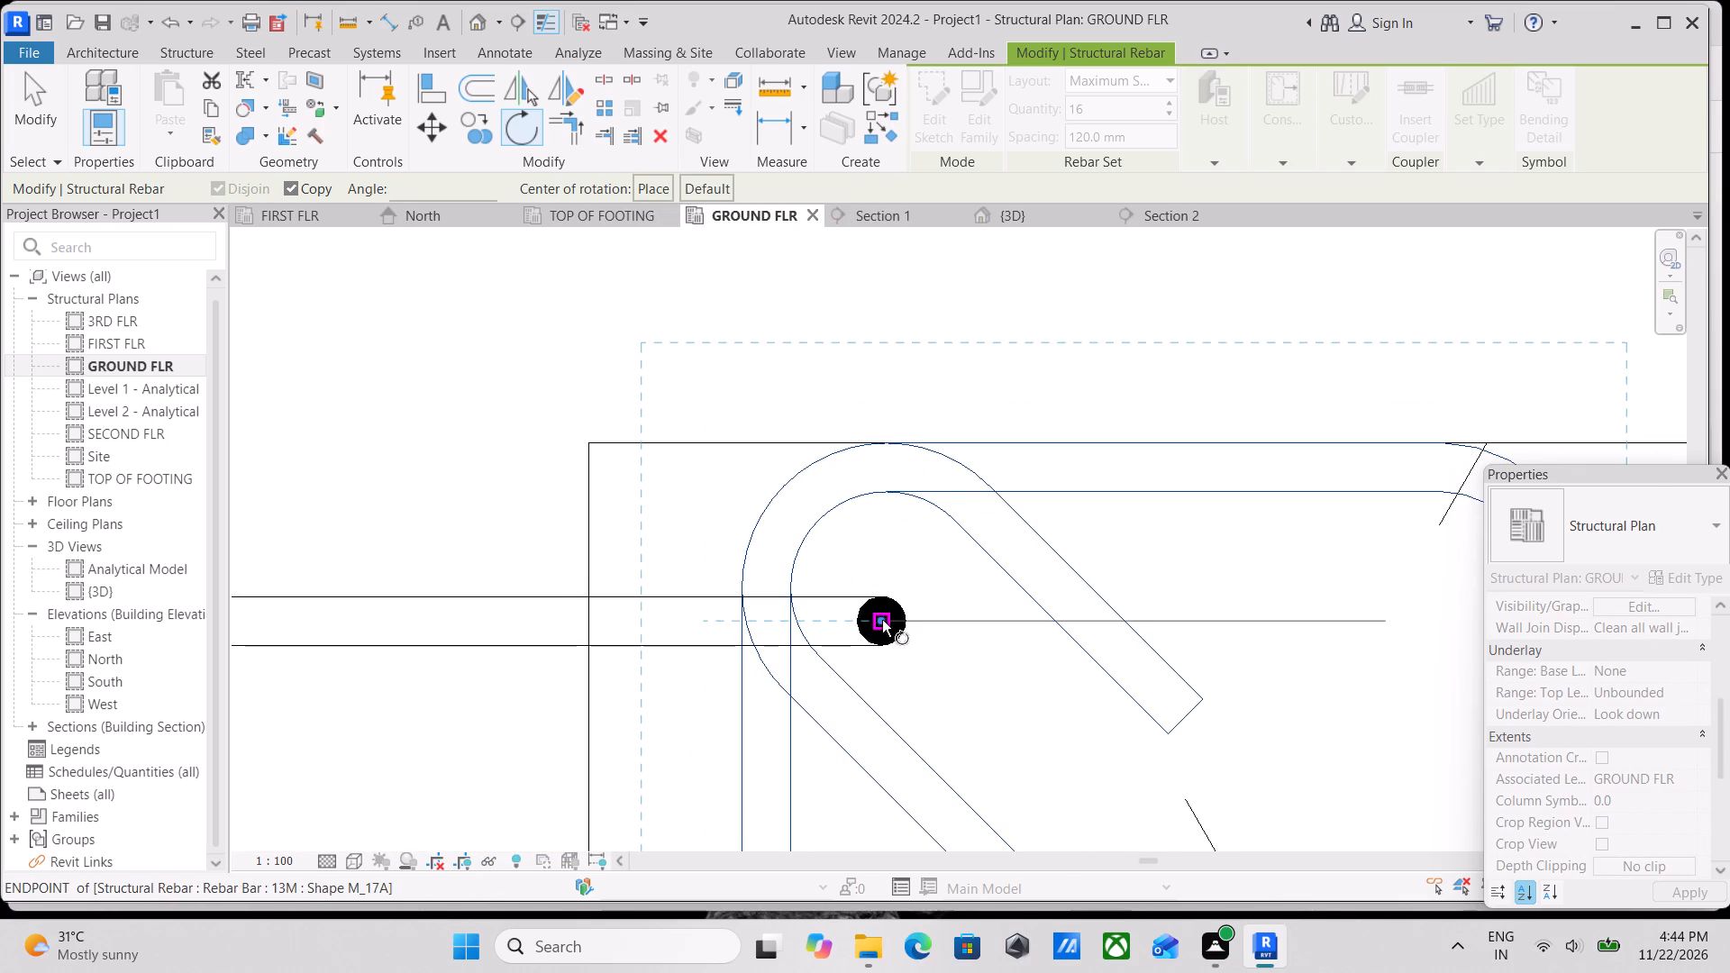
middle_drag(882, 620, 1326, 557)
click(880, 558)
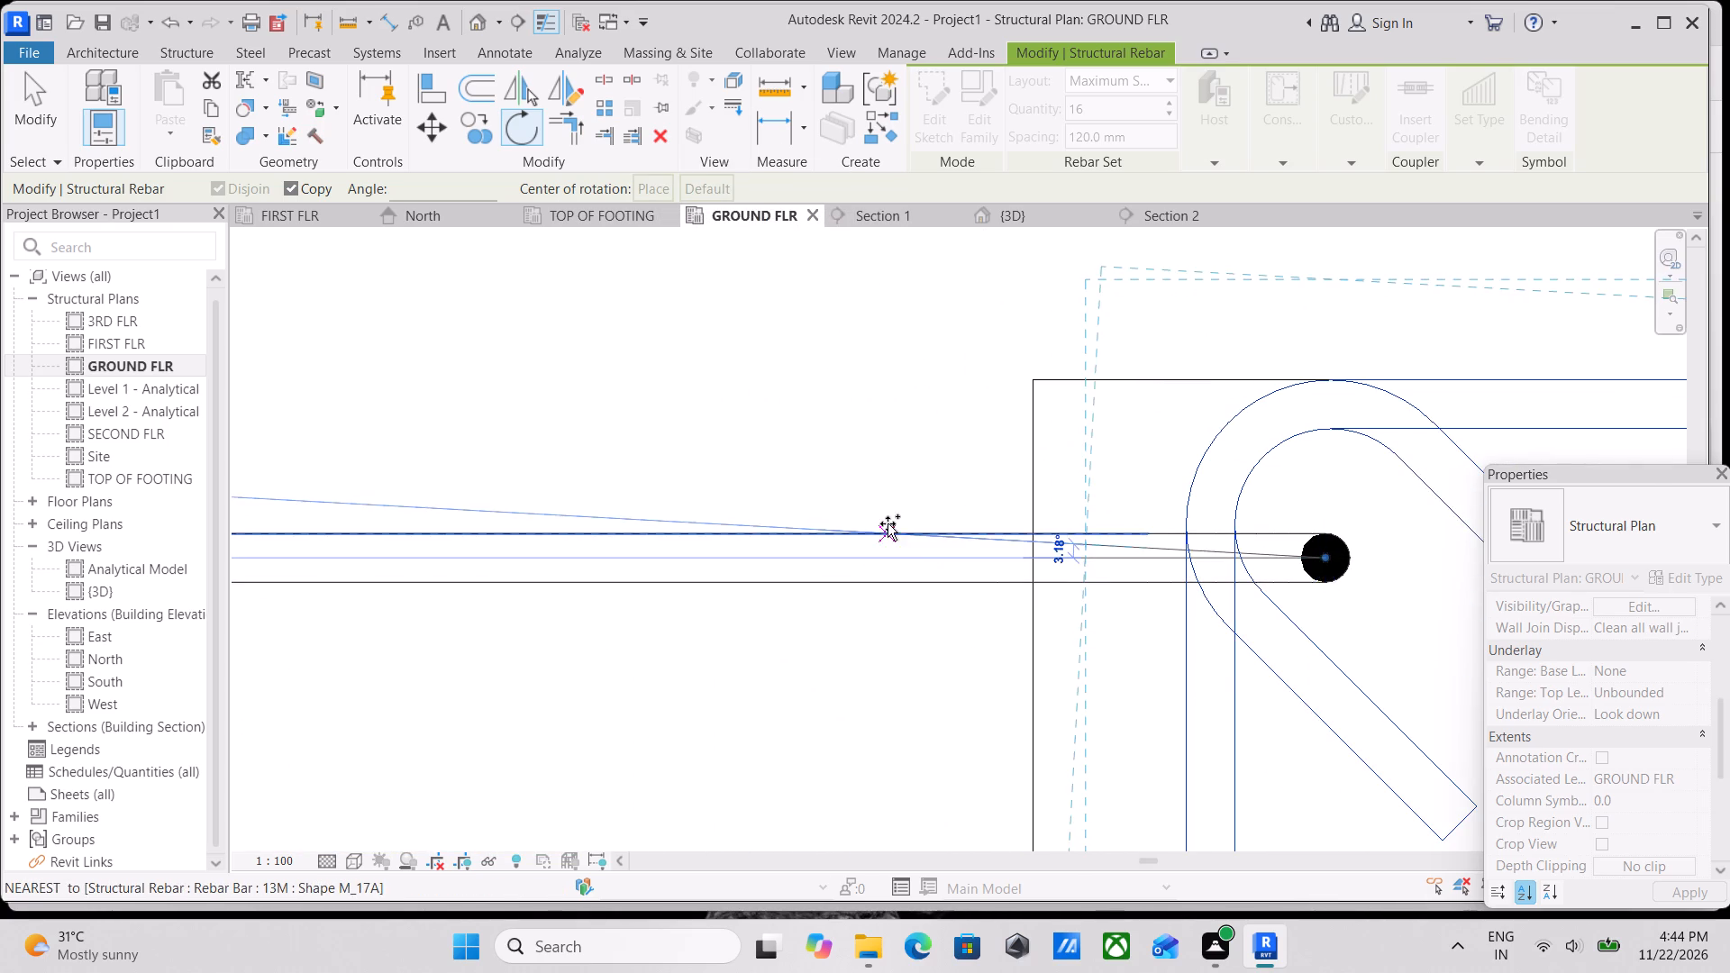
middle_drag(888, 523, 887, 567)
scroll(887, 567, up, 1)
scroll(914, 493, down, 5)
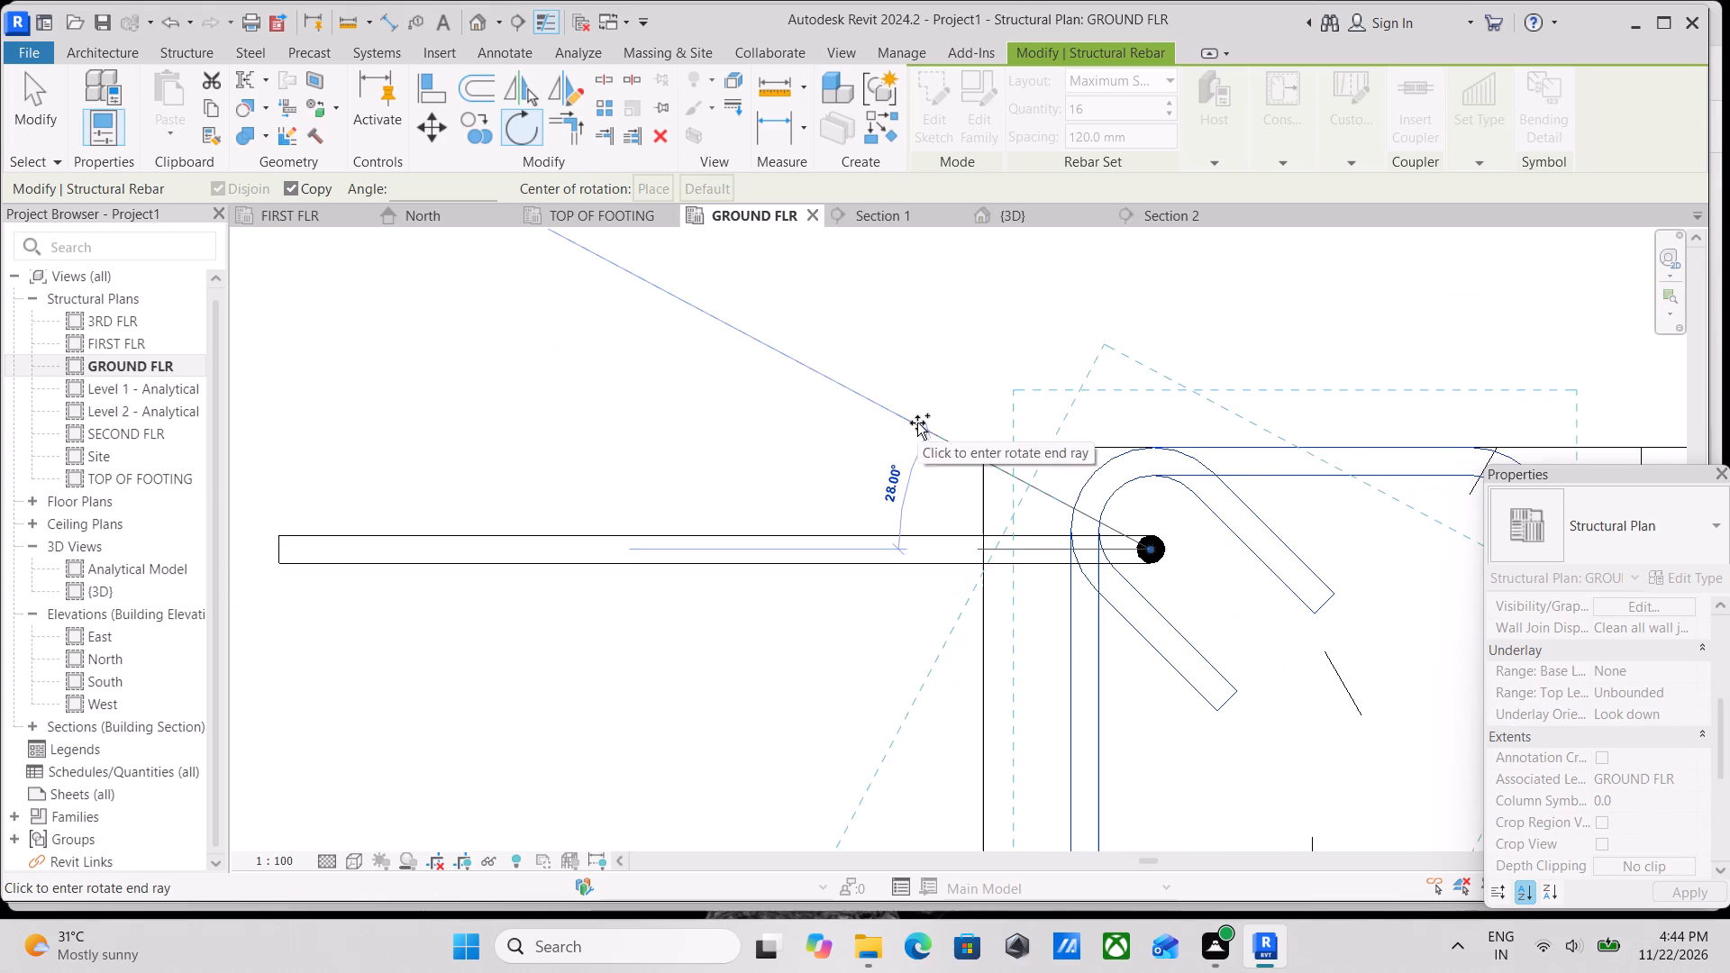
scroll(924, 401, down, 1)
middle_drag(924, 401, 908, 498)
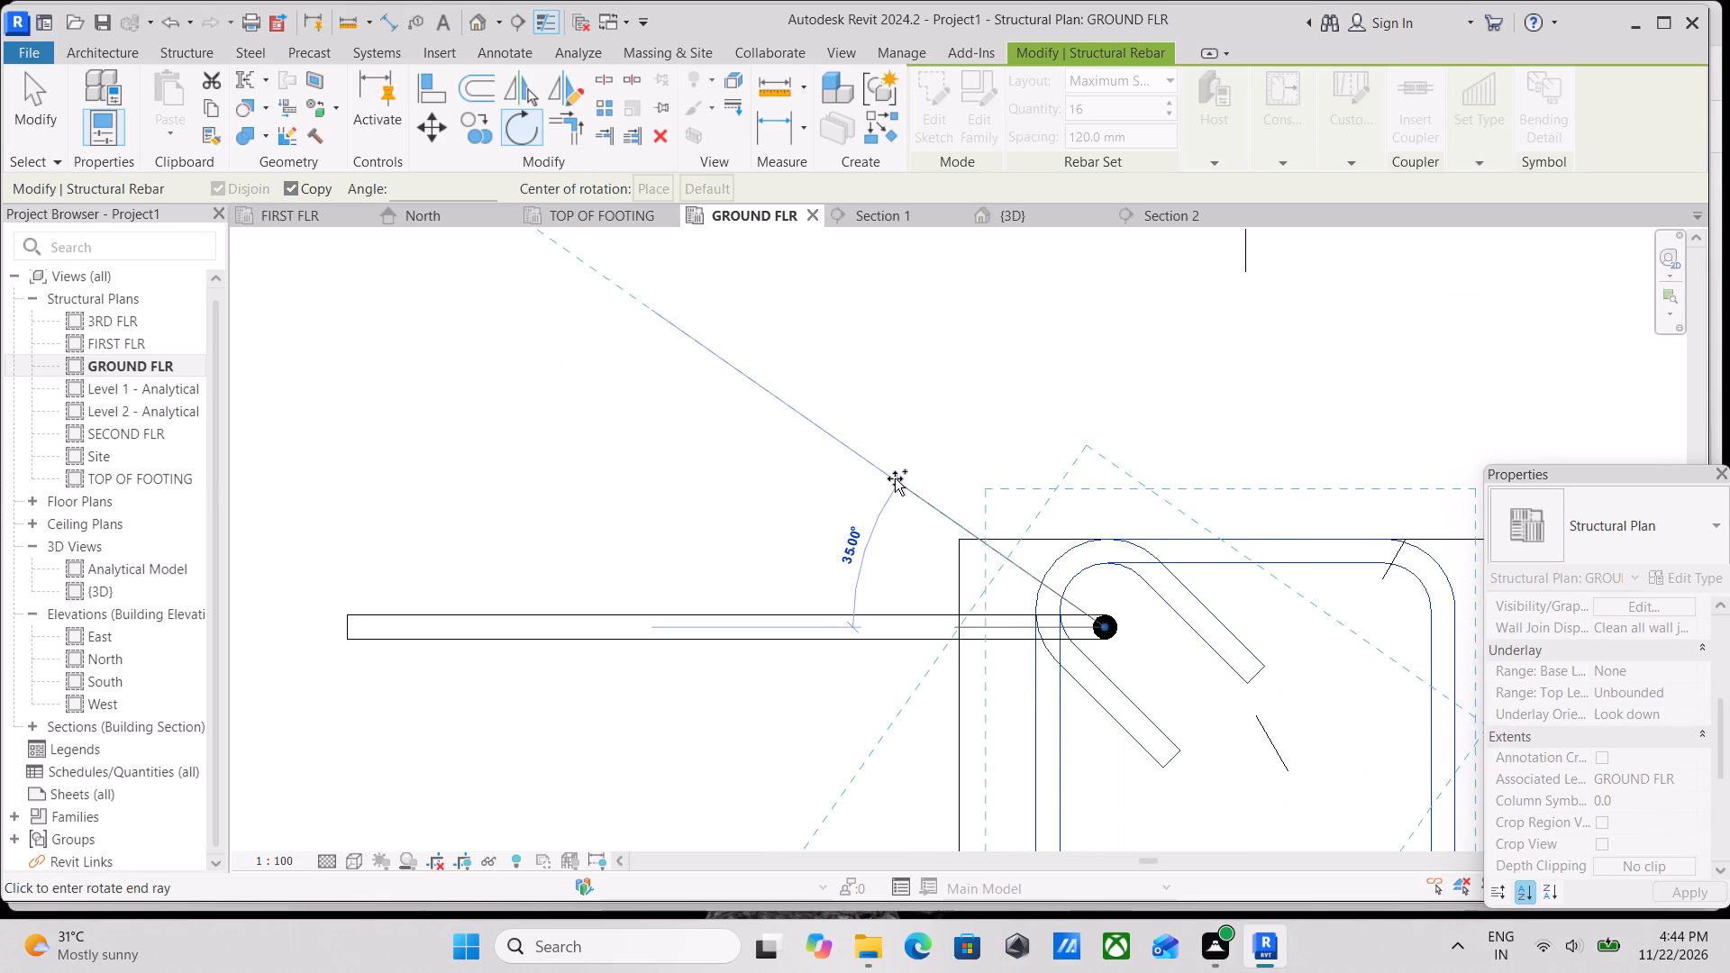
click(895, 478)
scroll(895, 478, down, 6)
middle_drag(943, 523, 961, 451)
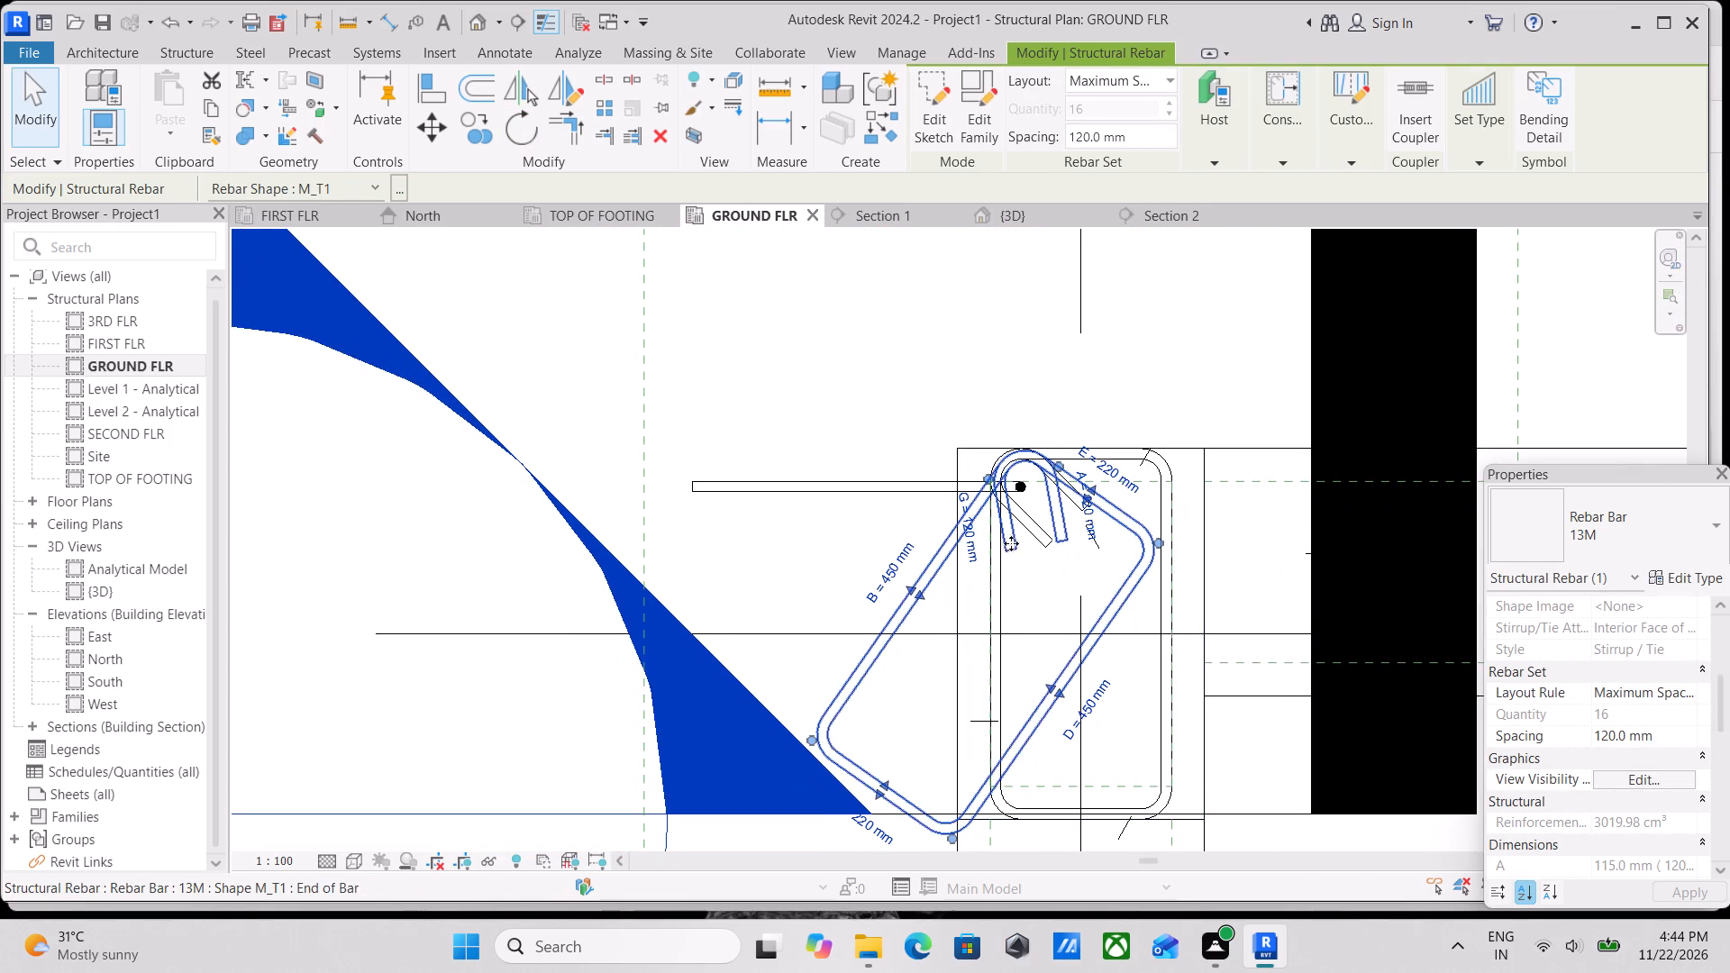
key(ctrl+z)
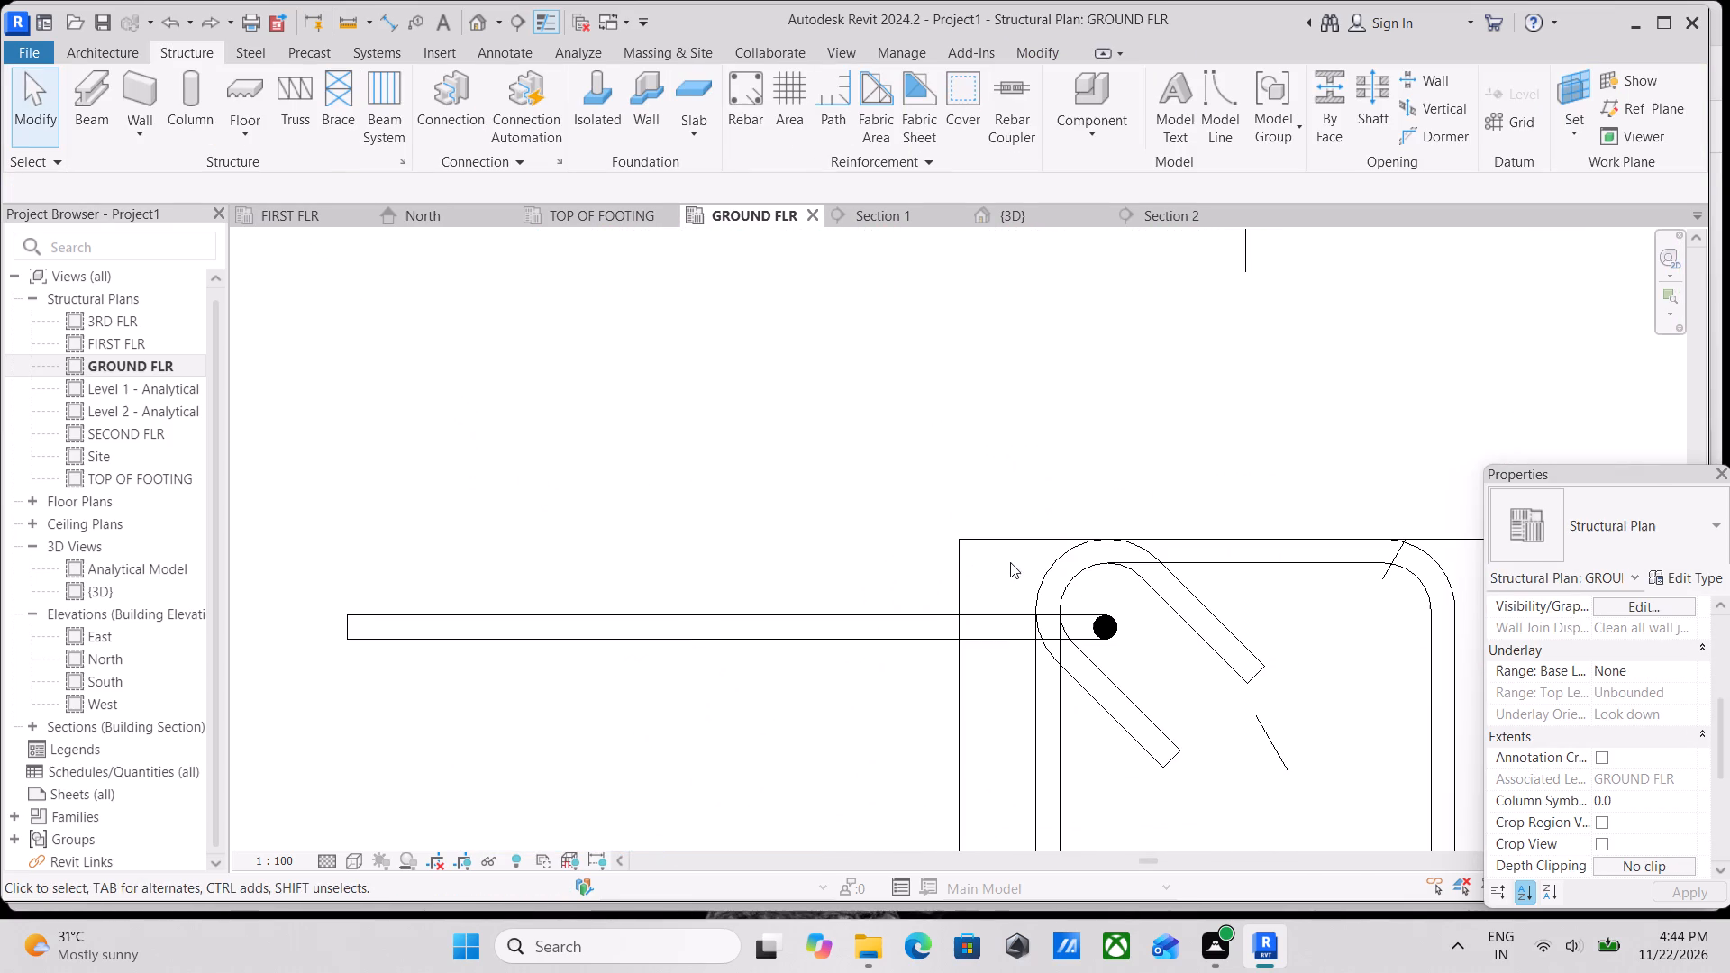
Rotate a copy of the L-shaped M_17A bar 35° about the centre of its vertical leg, towards the column's outer corner.
click(866, 634)
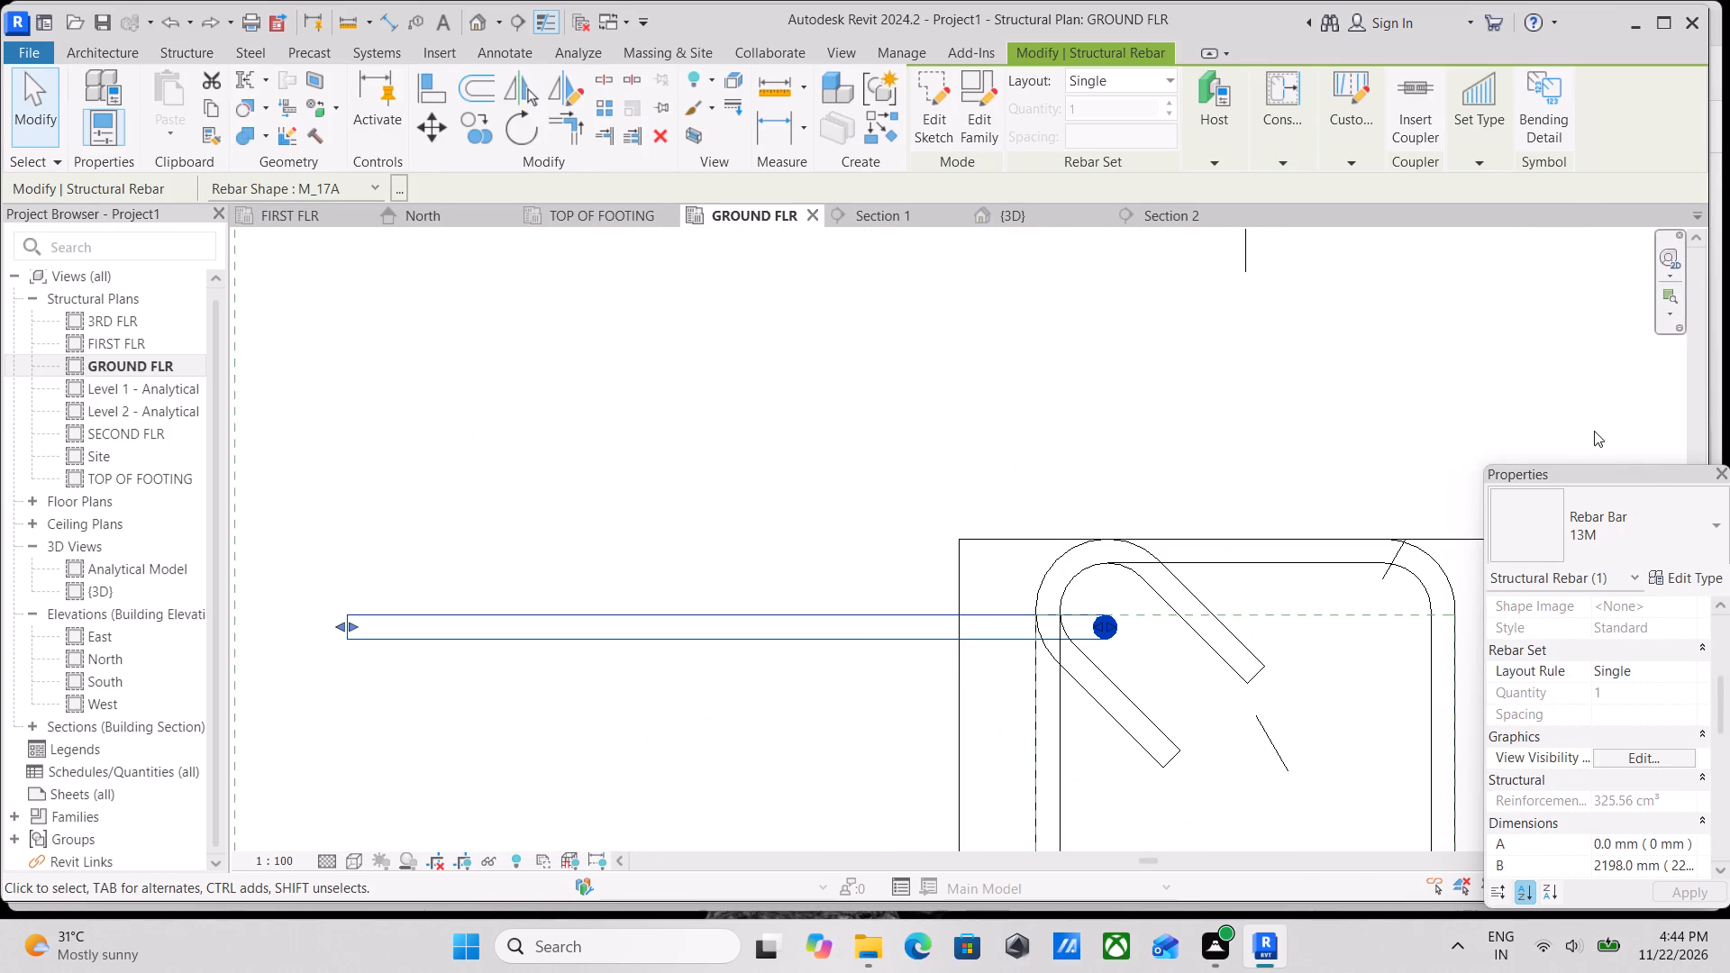
key(Escape)
text(RO)
key(Escape)
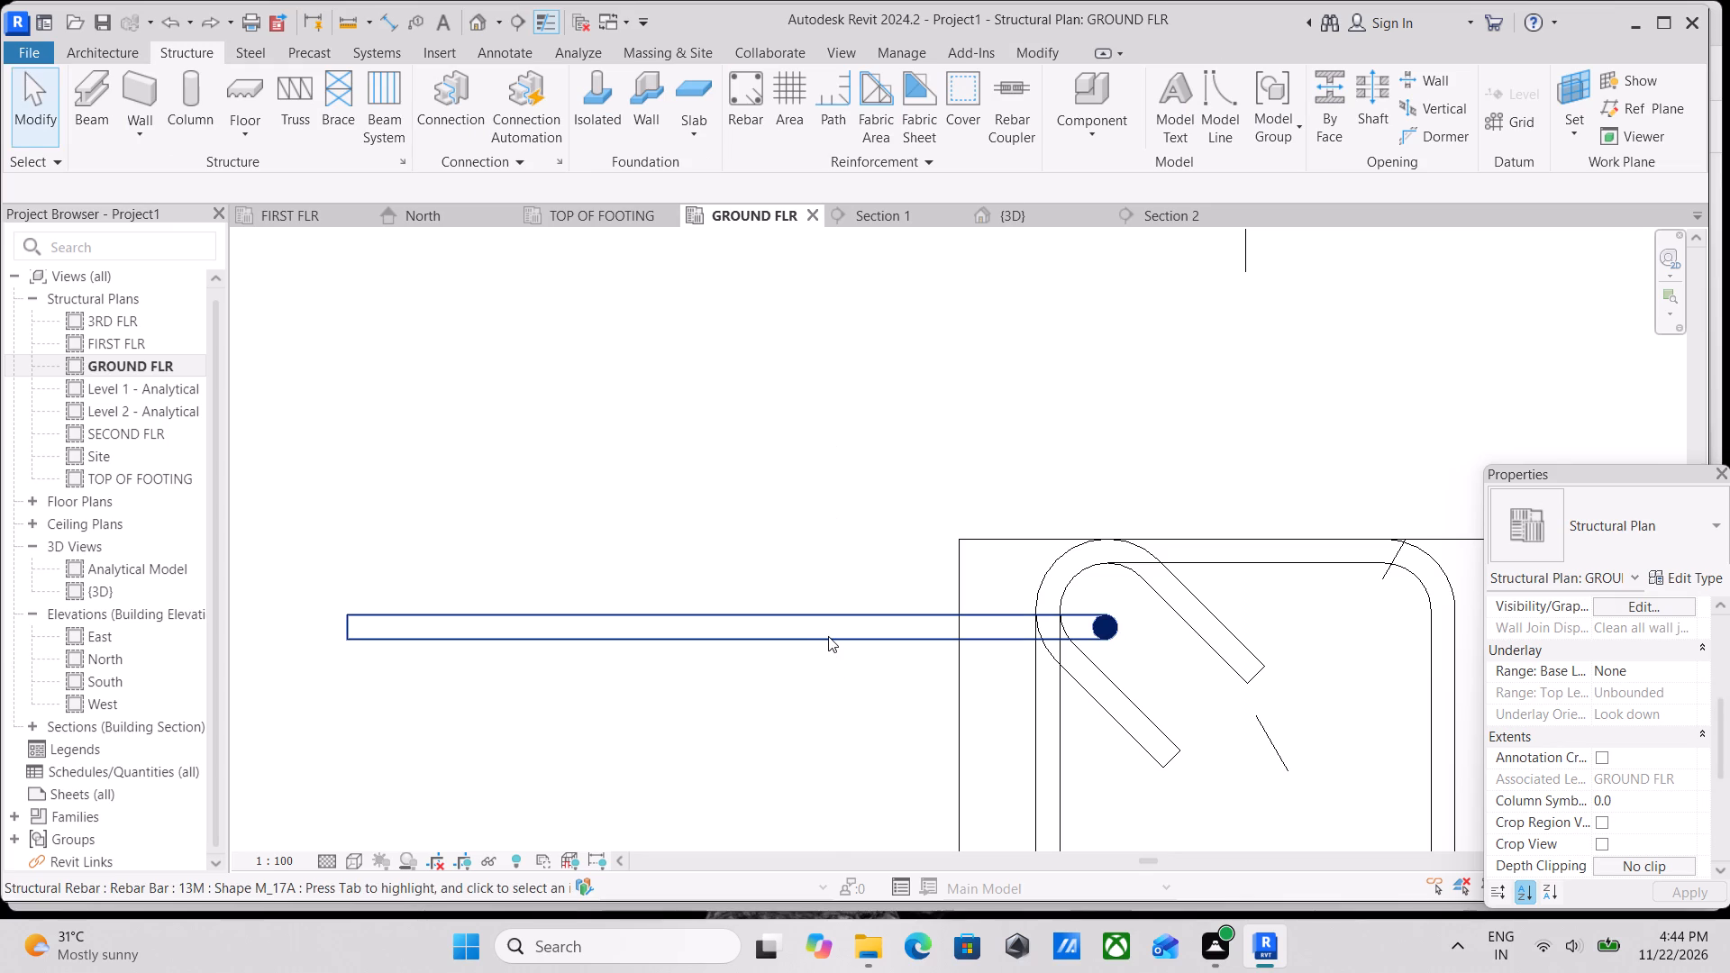
click(828, 636)
text(RO)
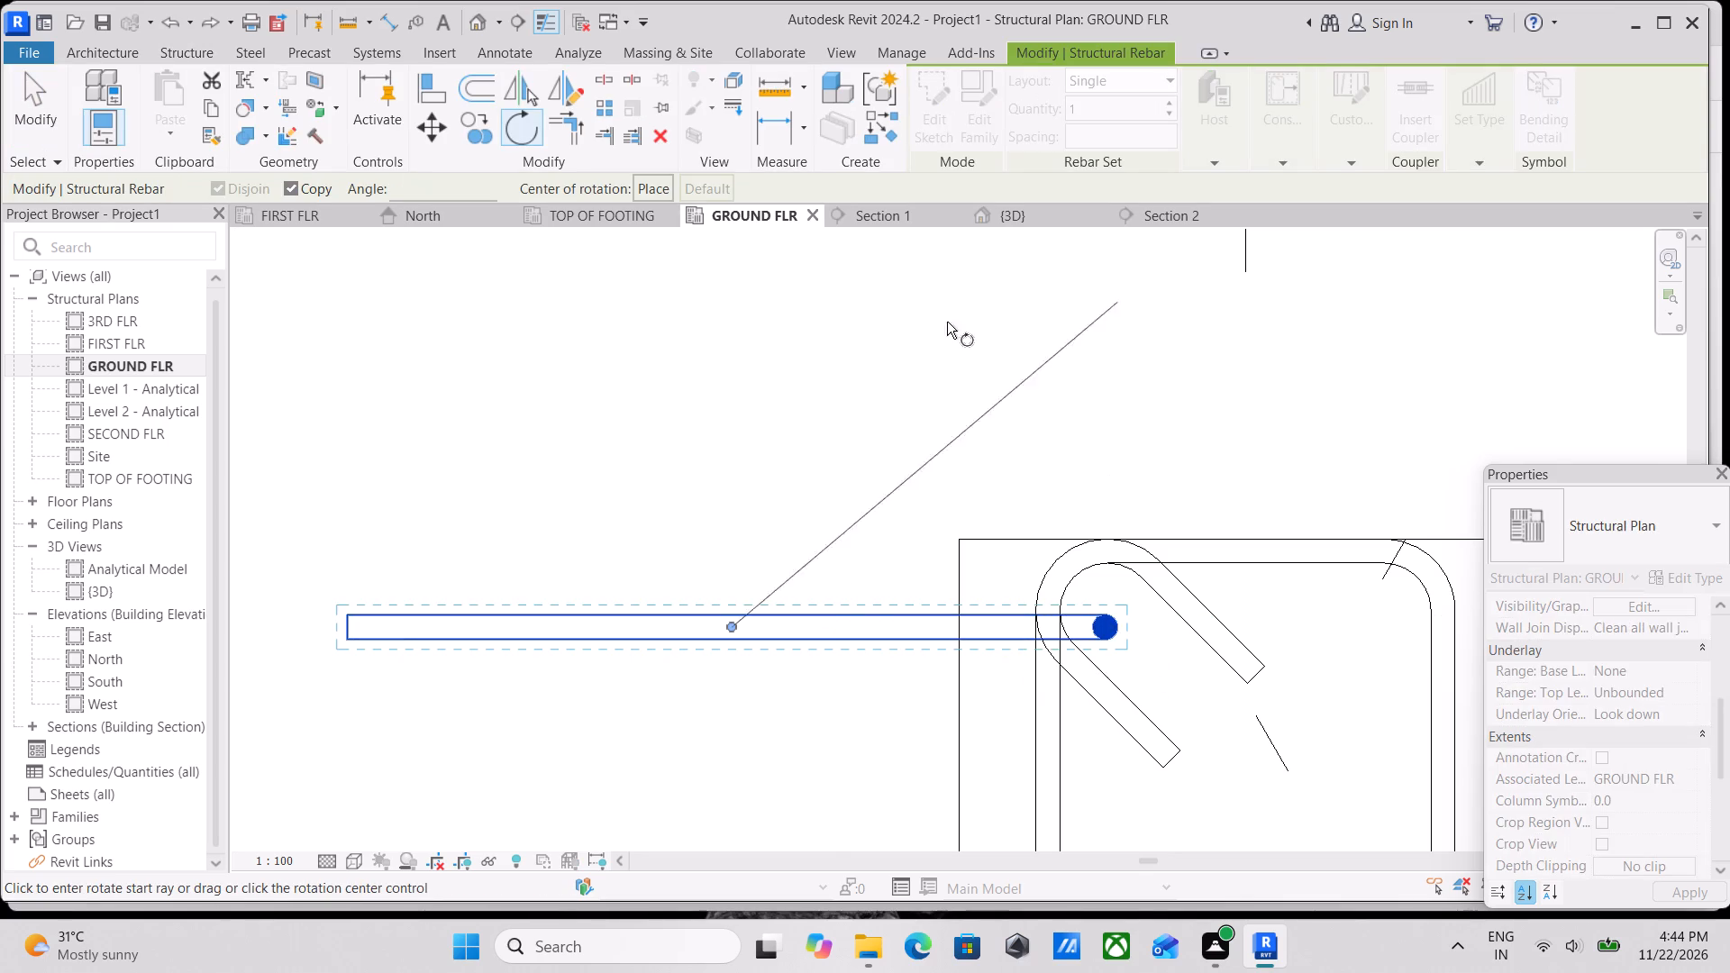
click(650, 181)
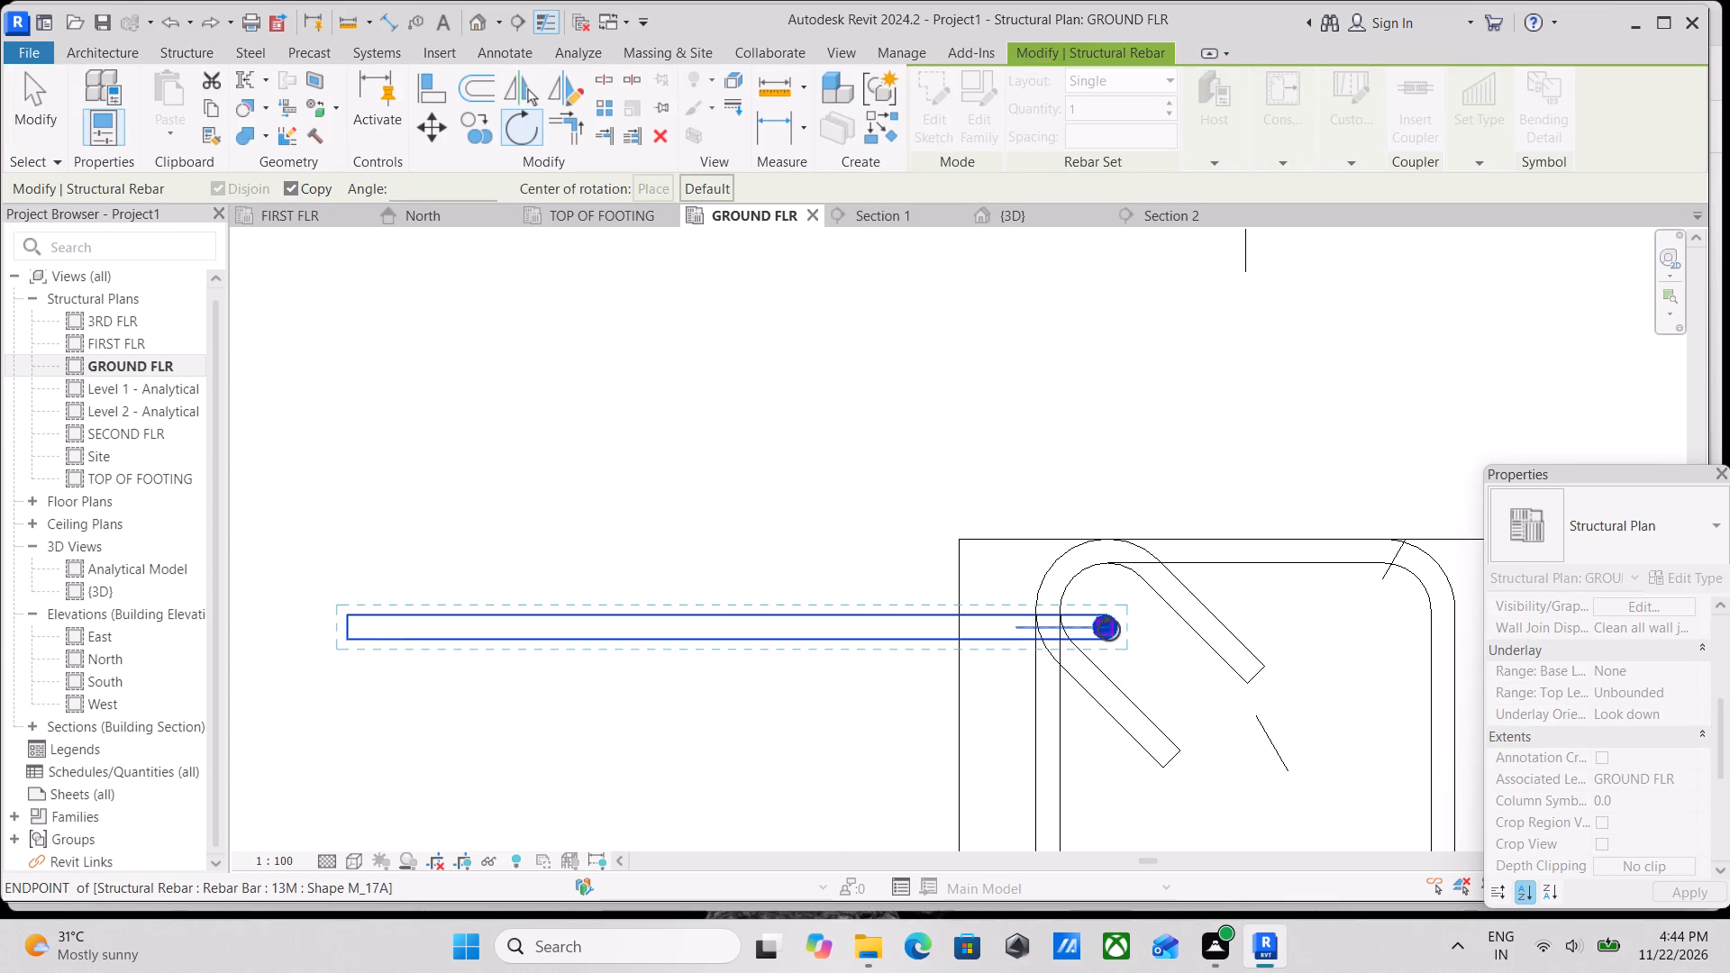
click(1109, 627)
click(961, 631)
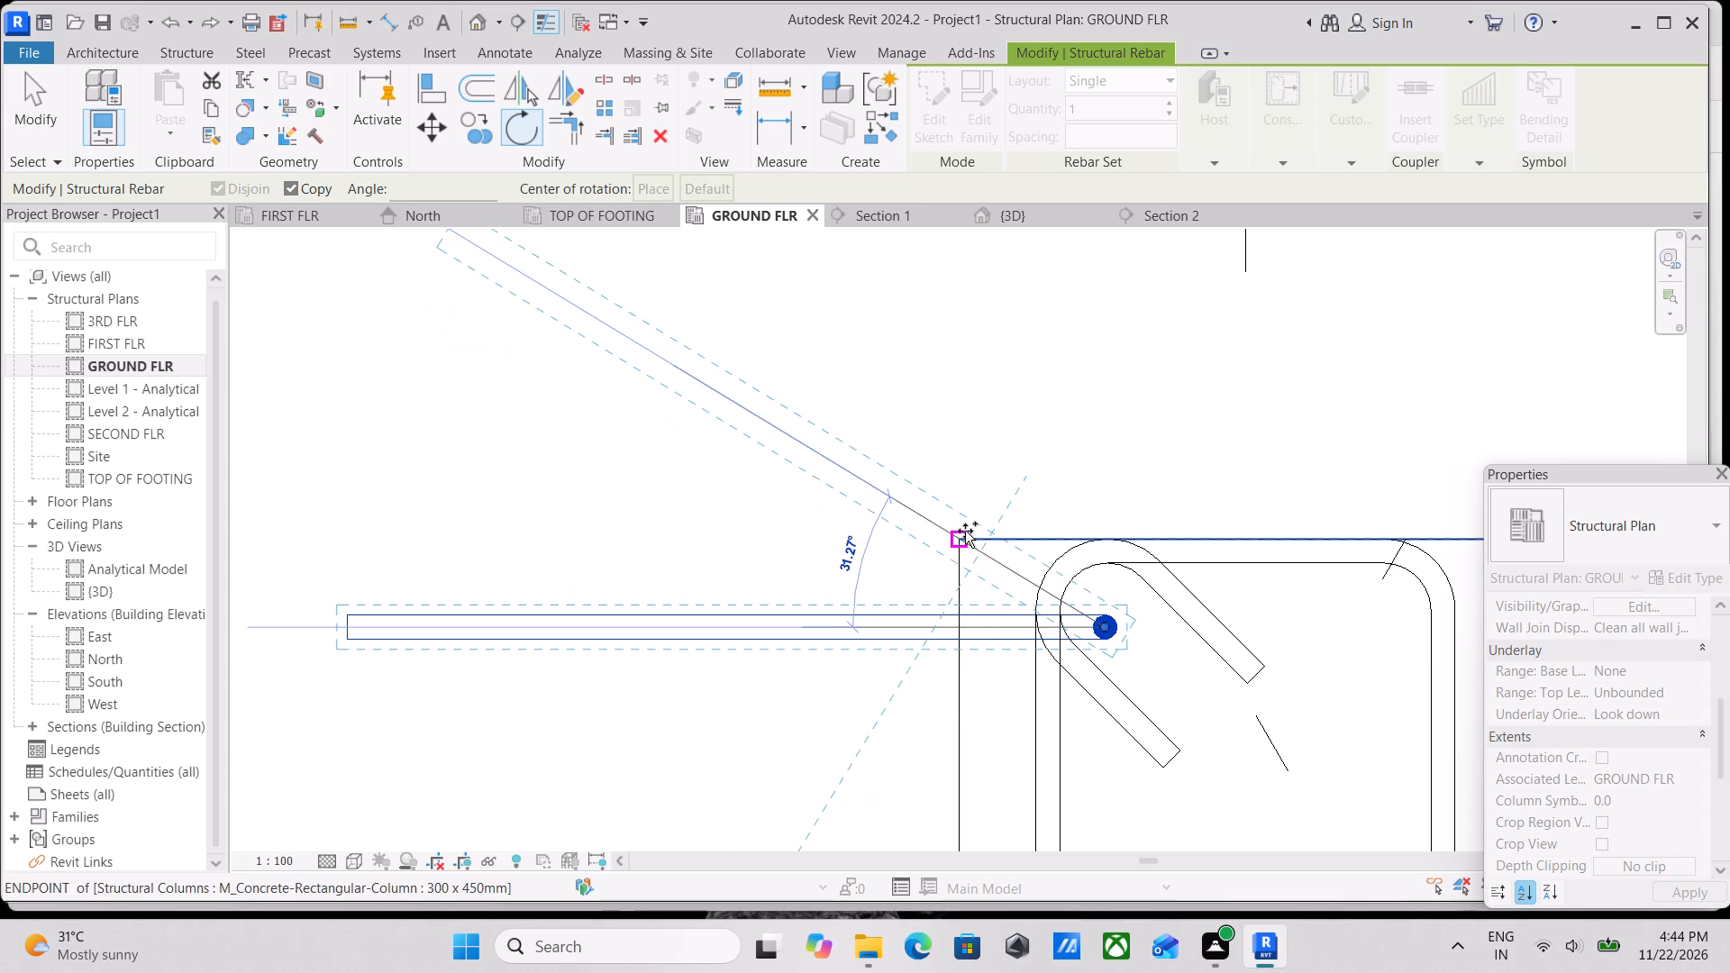
scroll(965, 531, up, 2)
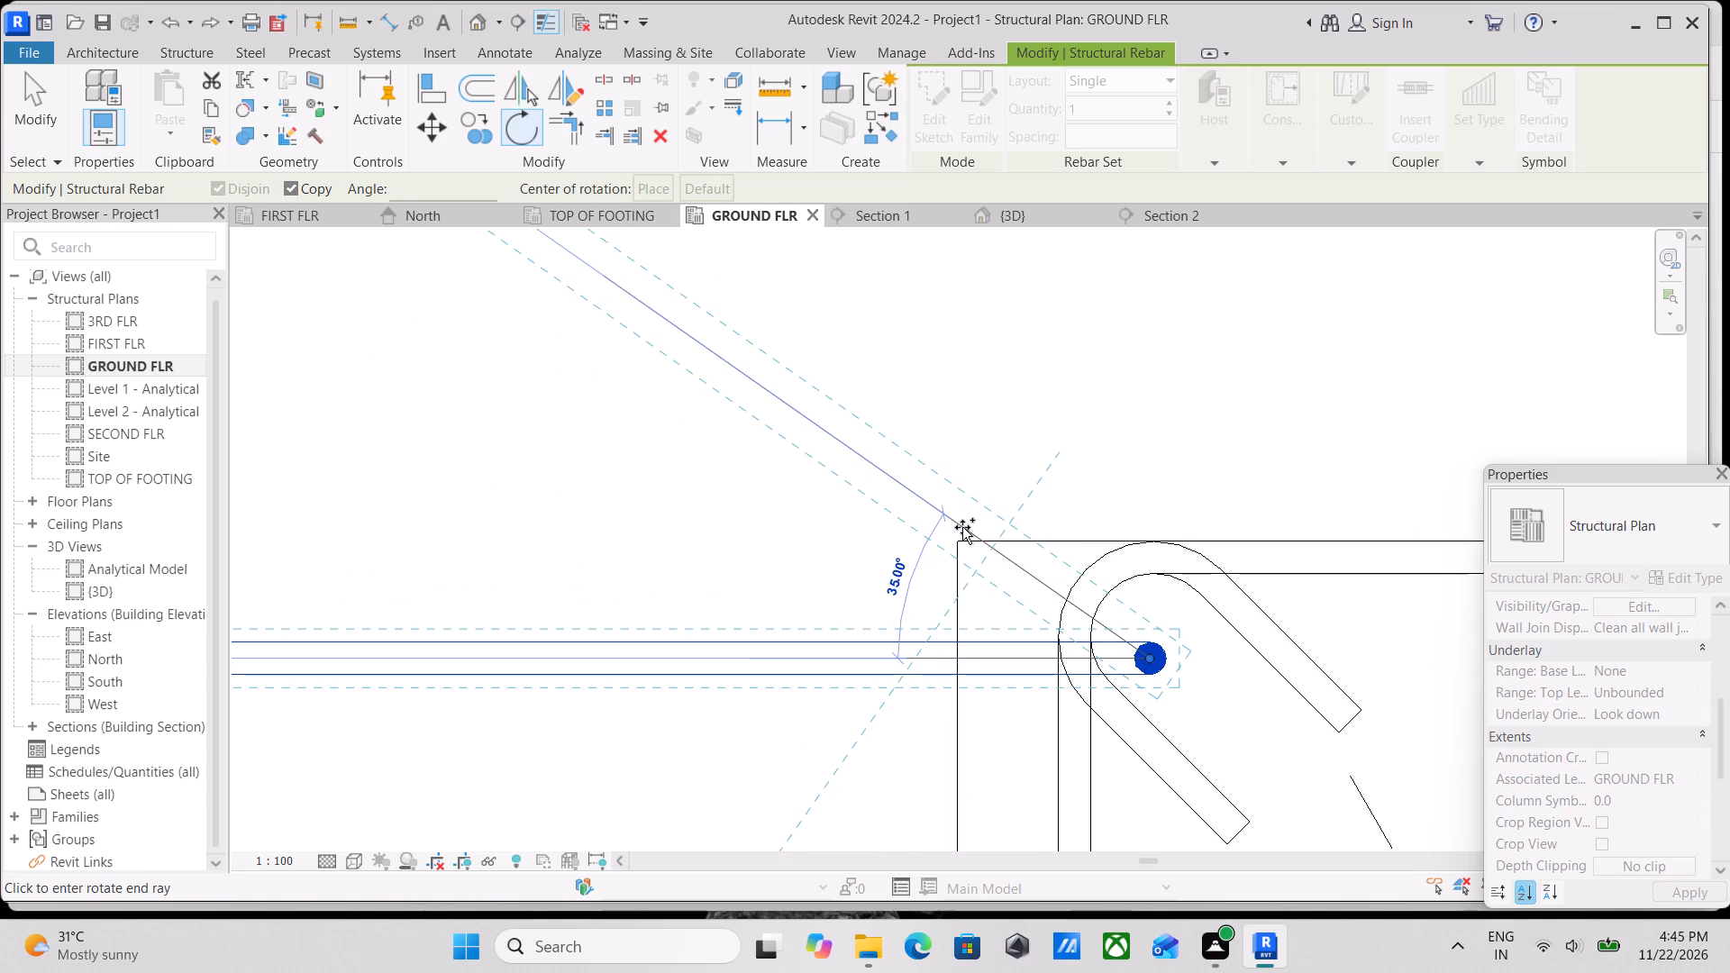
click(962, 527)
scroll(962, 527, down, 7)
key(Escape)
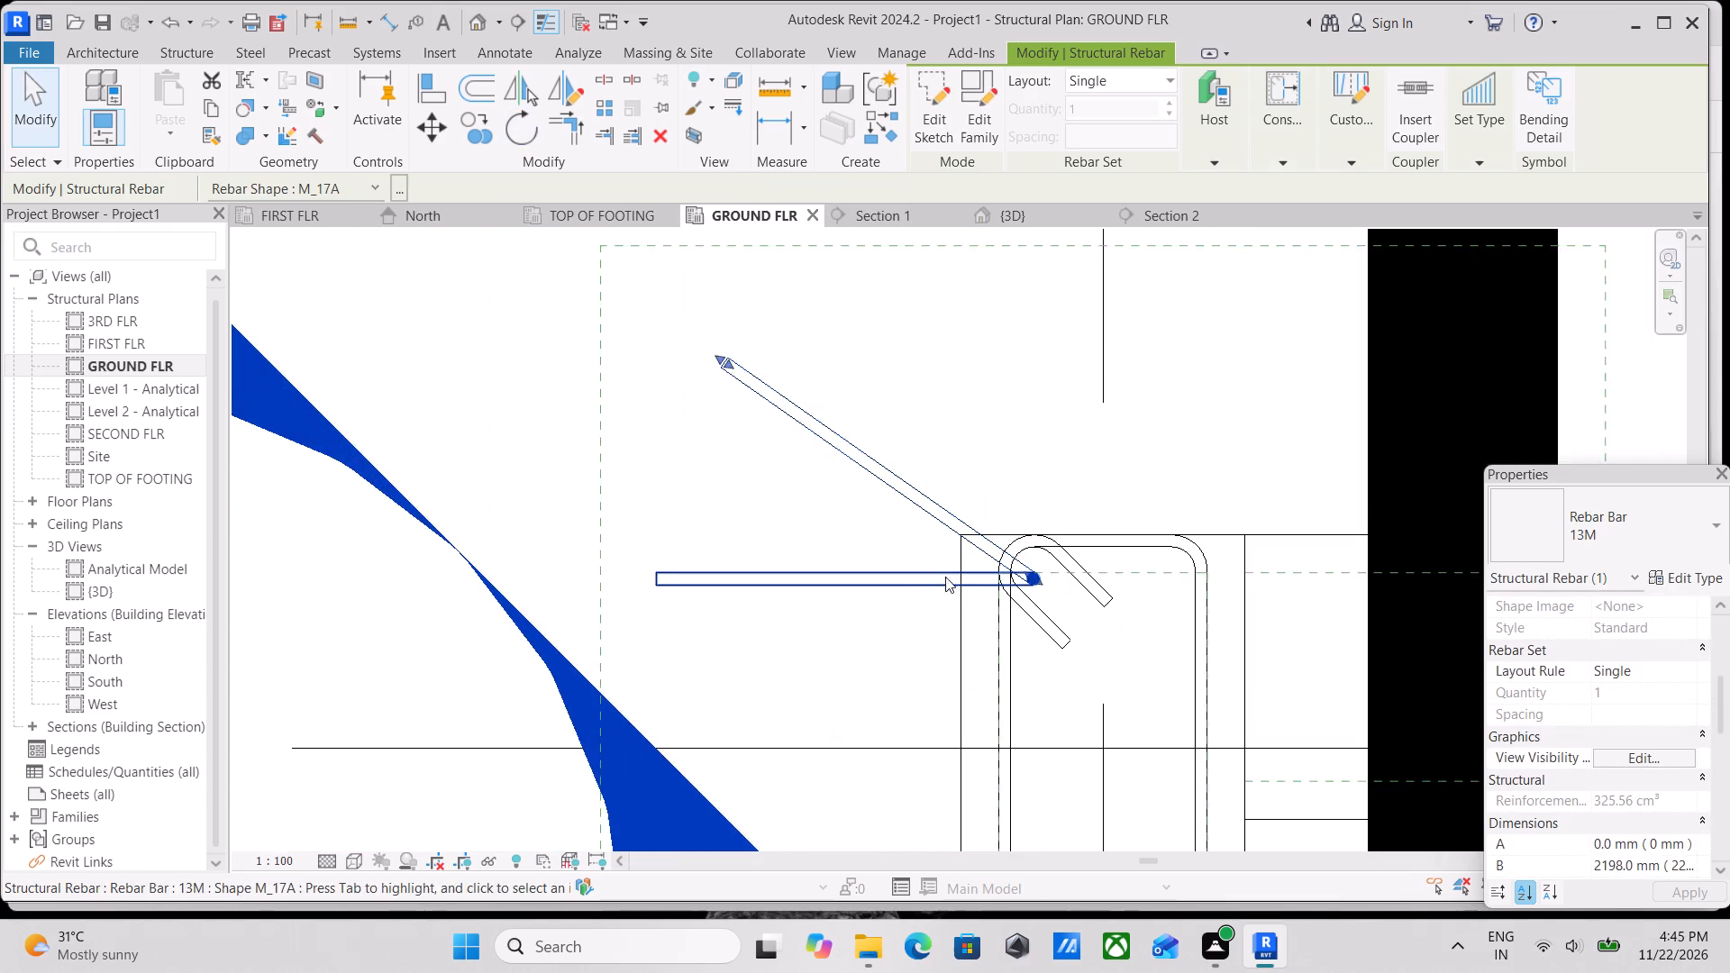
scroll(925, 587, up, 3)
key(Escape)
Select the original unrotated M_17A bar beside the rotated copy.
click(925, 587)
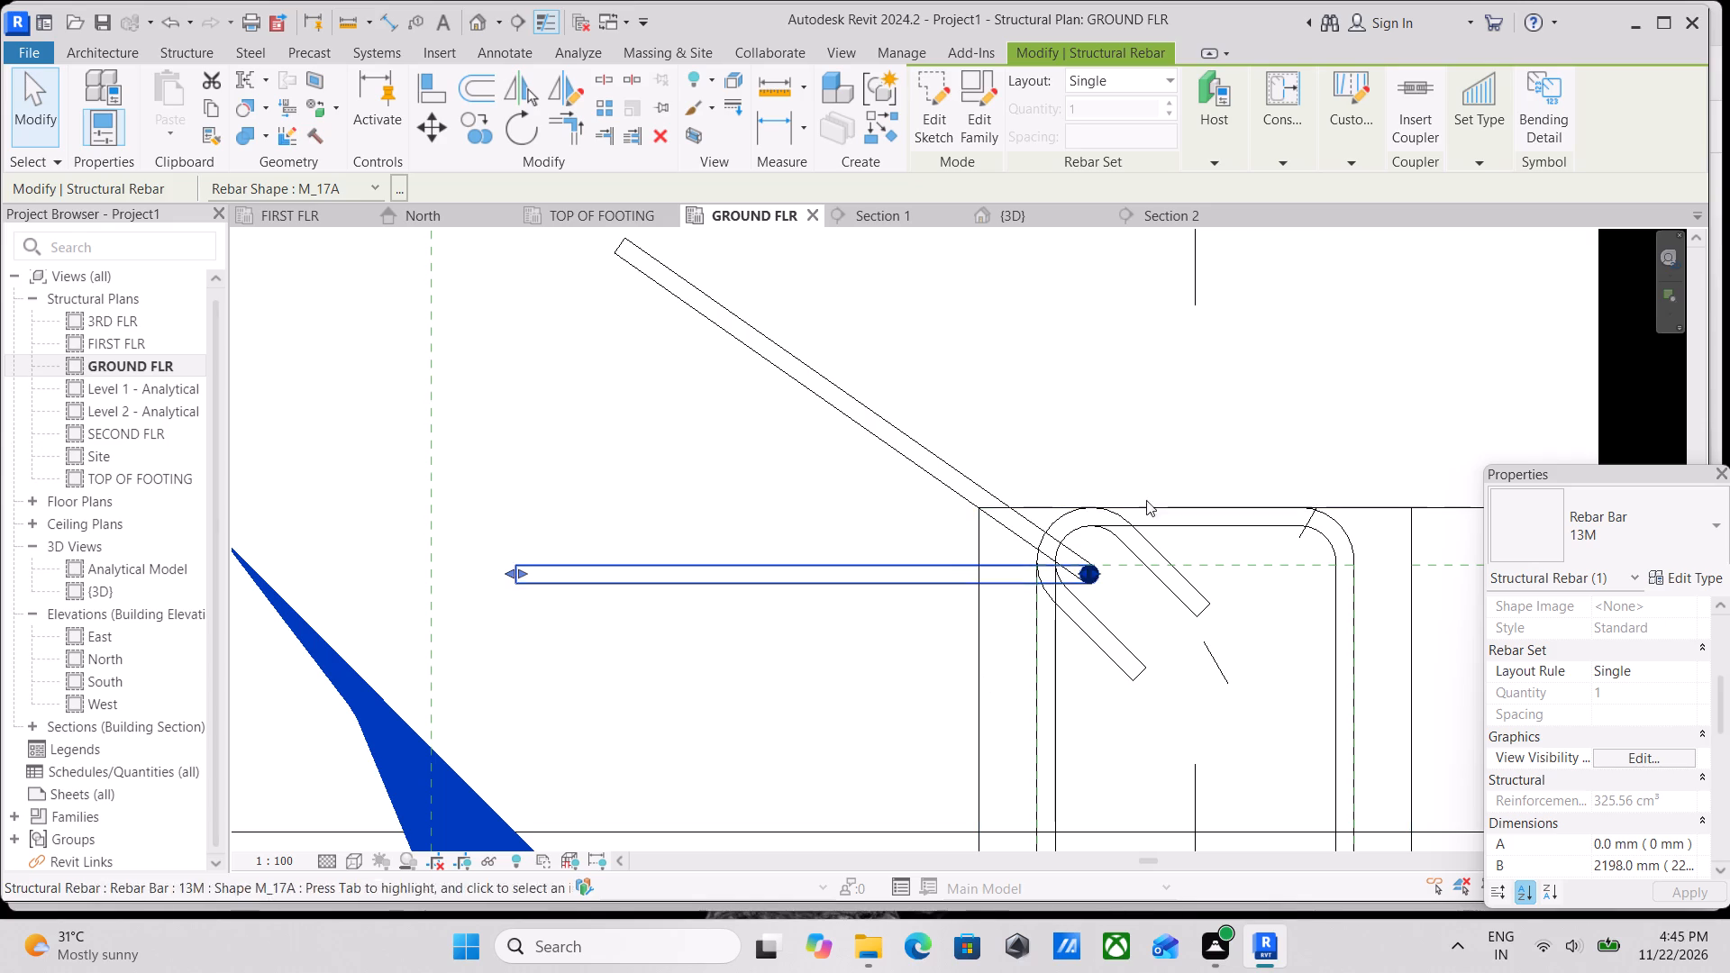
scroll(1179, 460, down, 3)
middle_drag(1111, 488, 1088, 486)
scroll(906, 586, up, 3)
key(Escape)
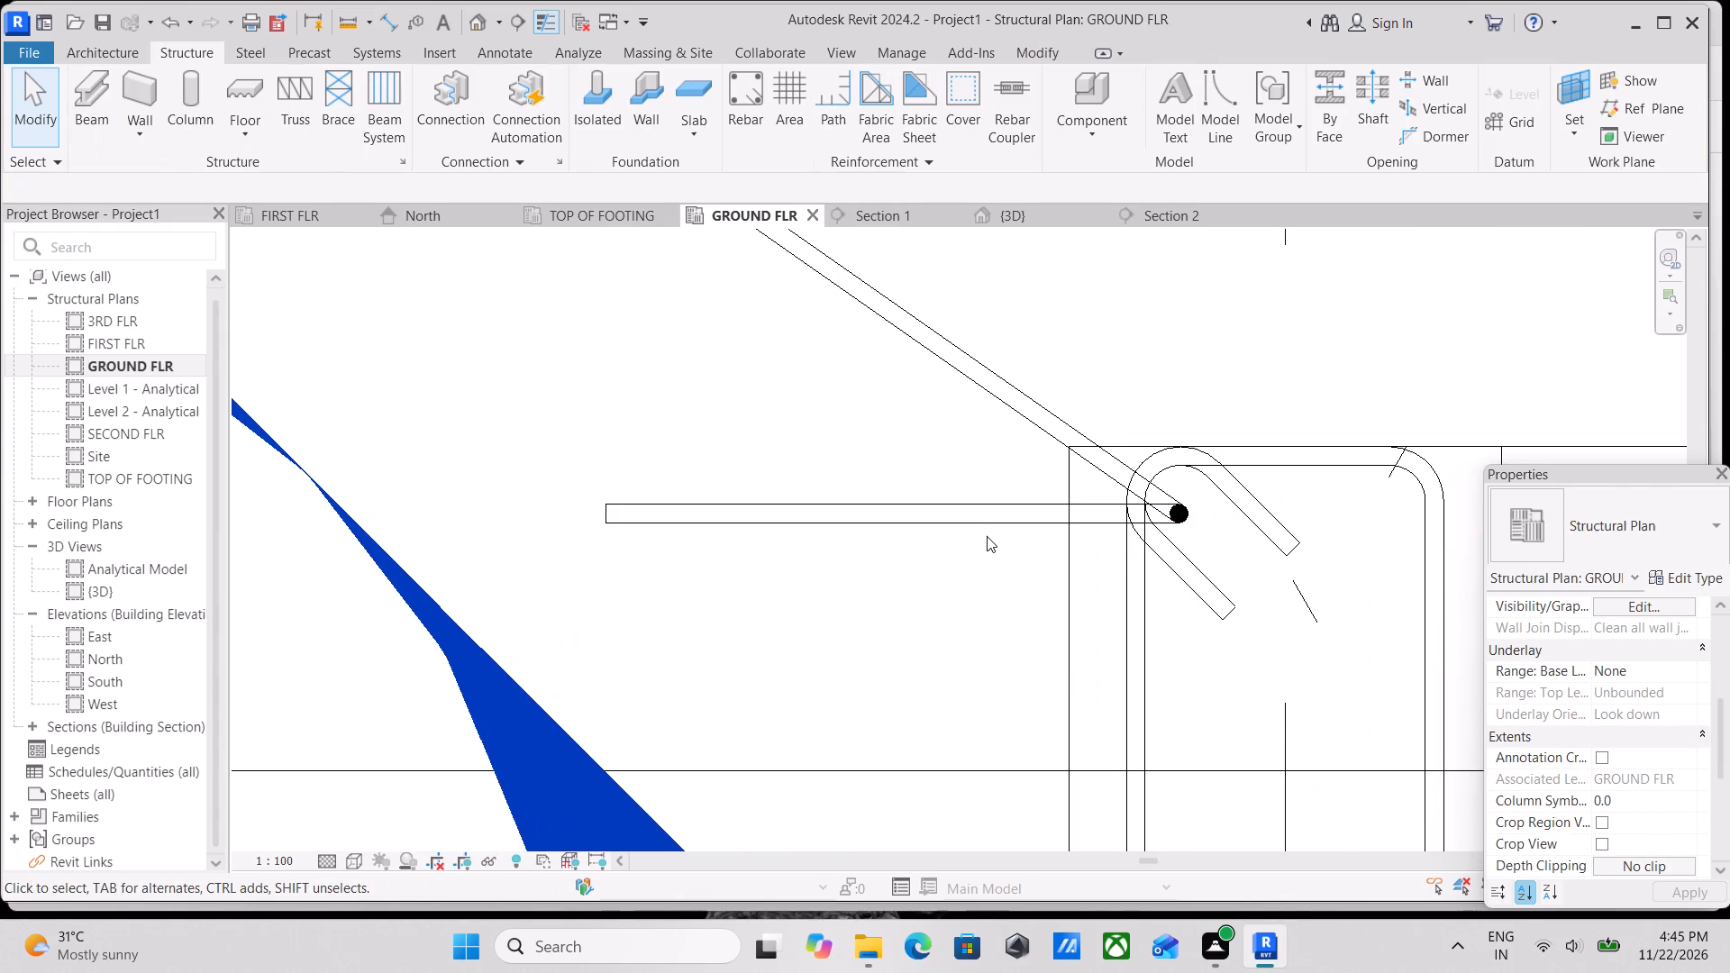
click(977, 531)
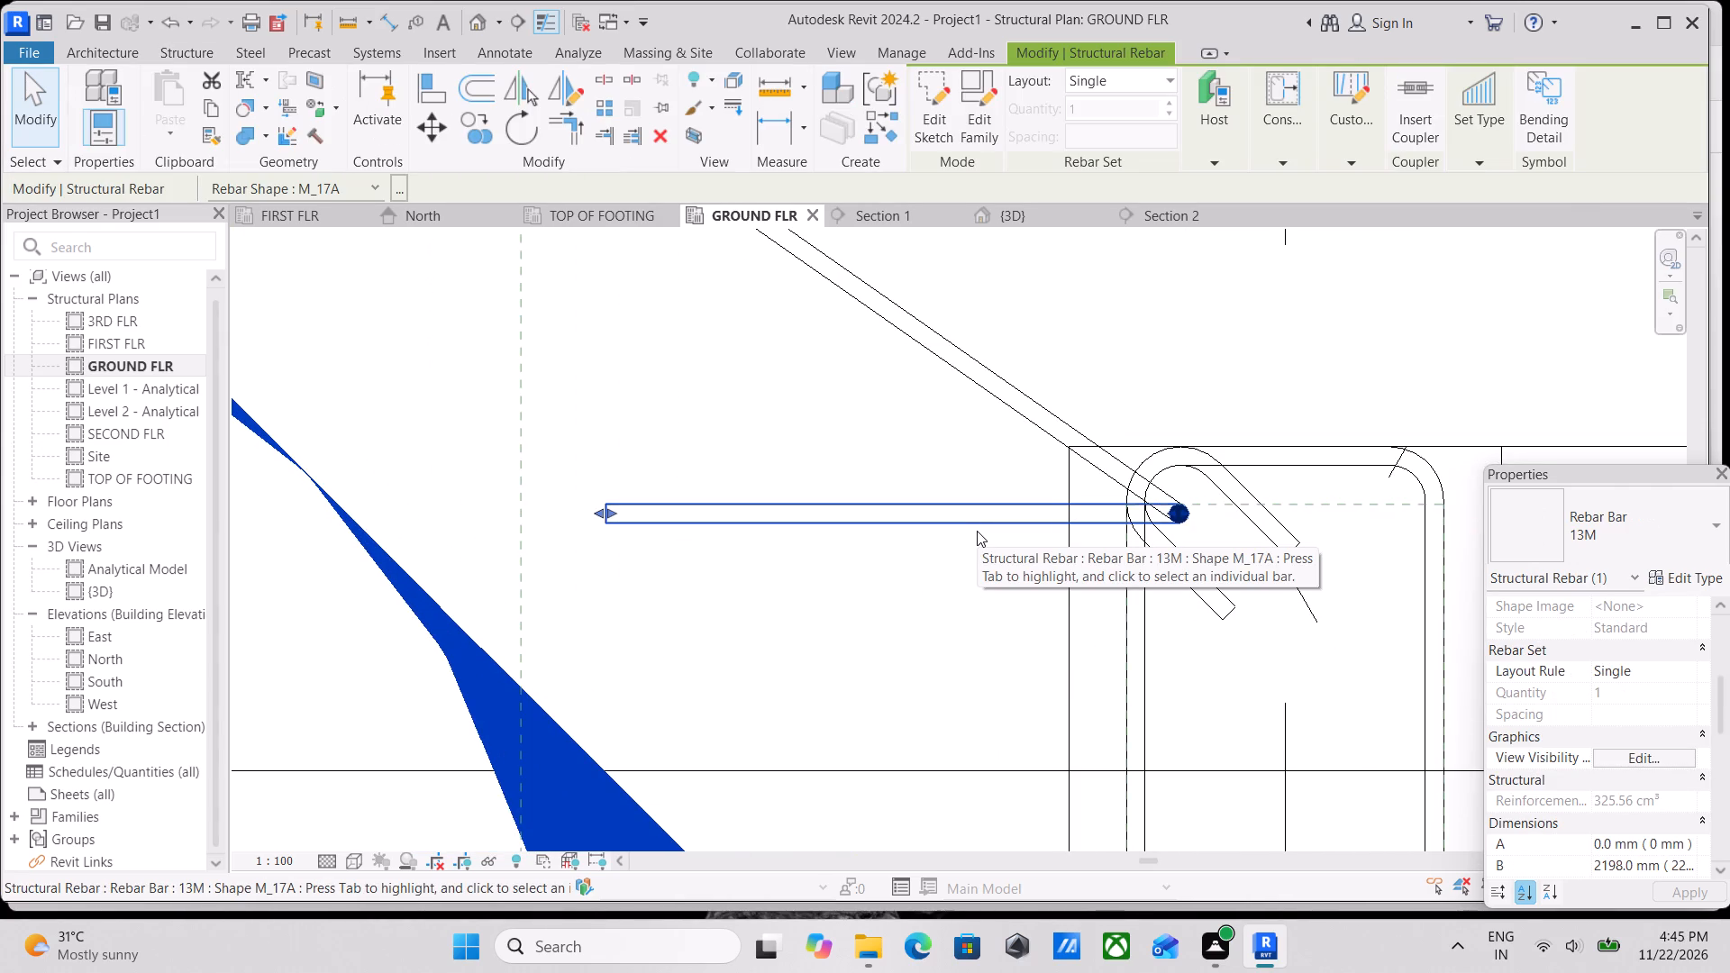
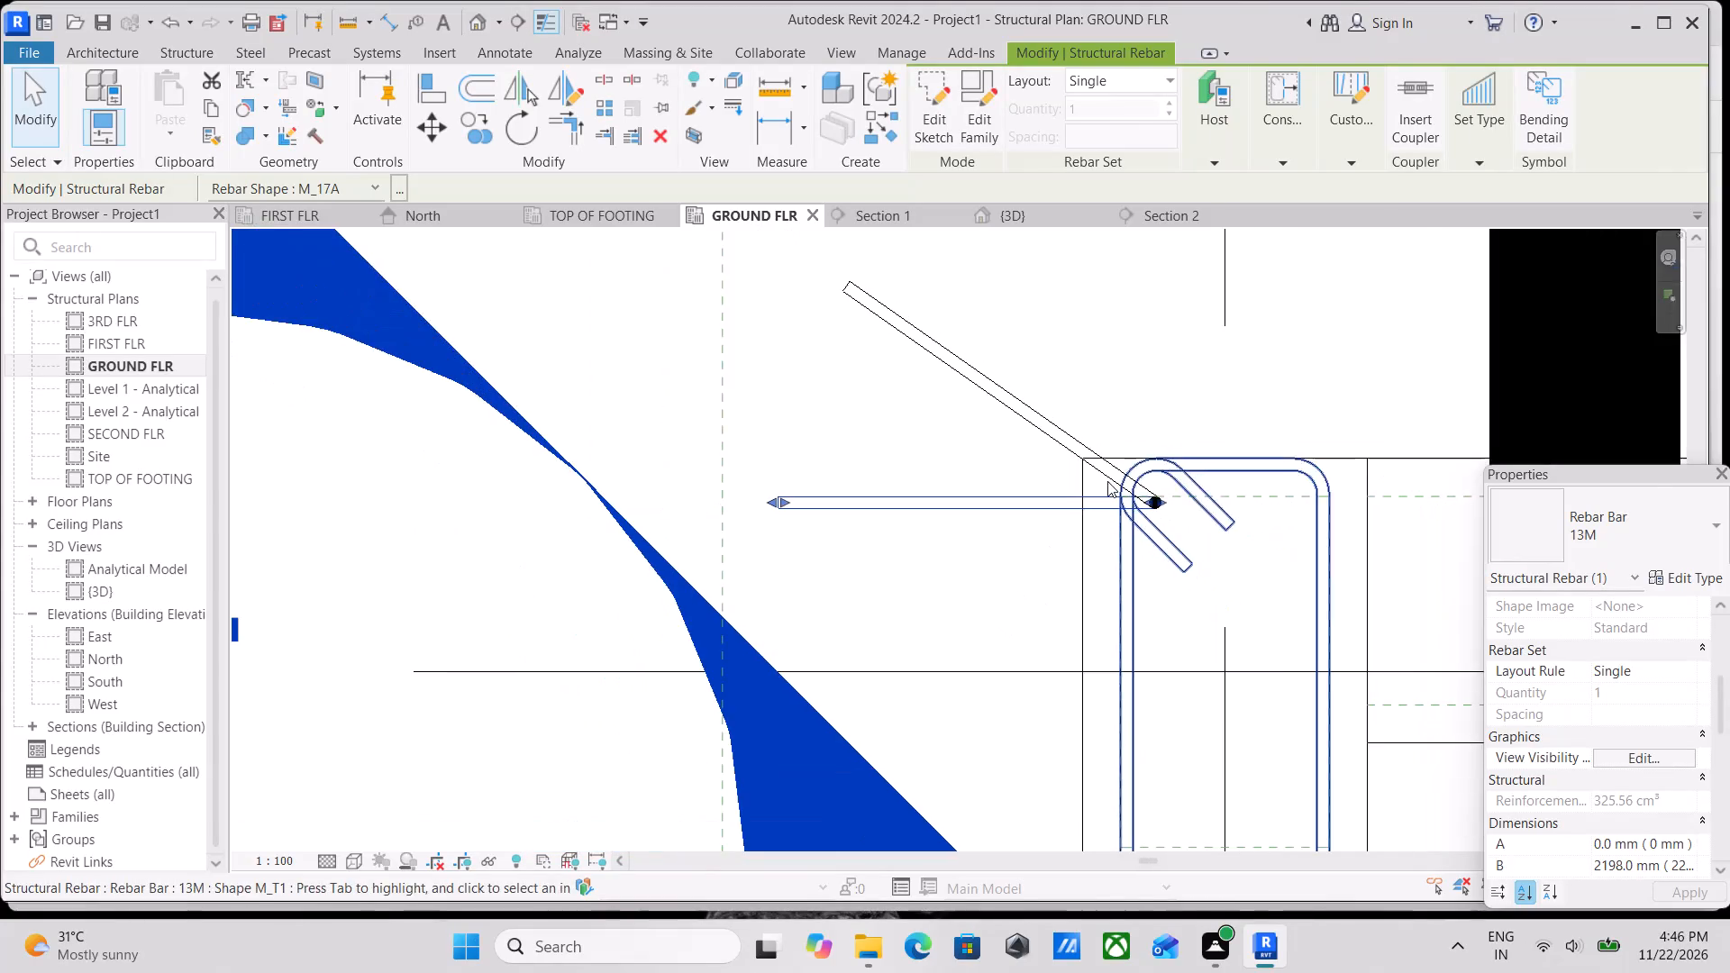
Nudge the unrotated M_17A bar along the column's long side, away from the rotated copy, to about the middle of the M_T1 tie.
middle_drag(1100, 481, 990, 483)
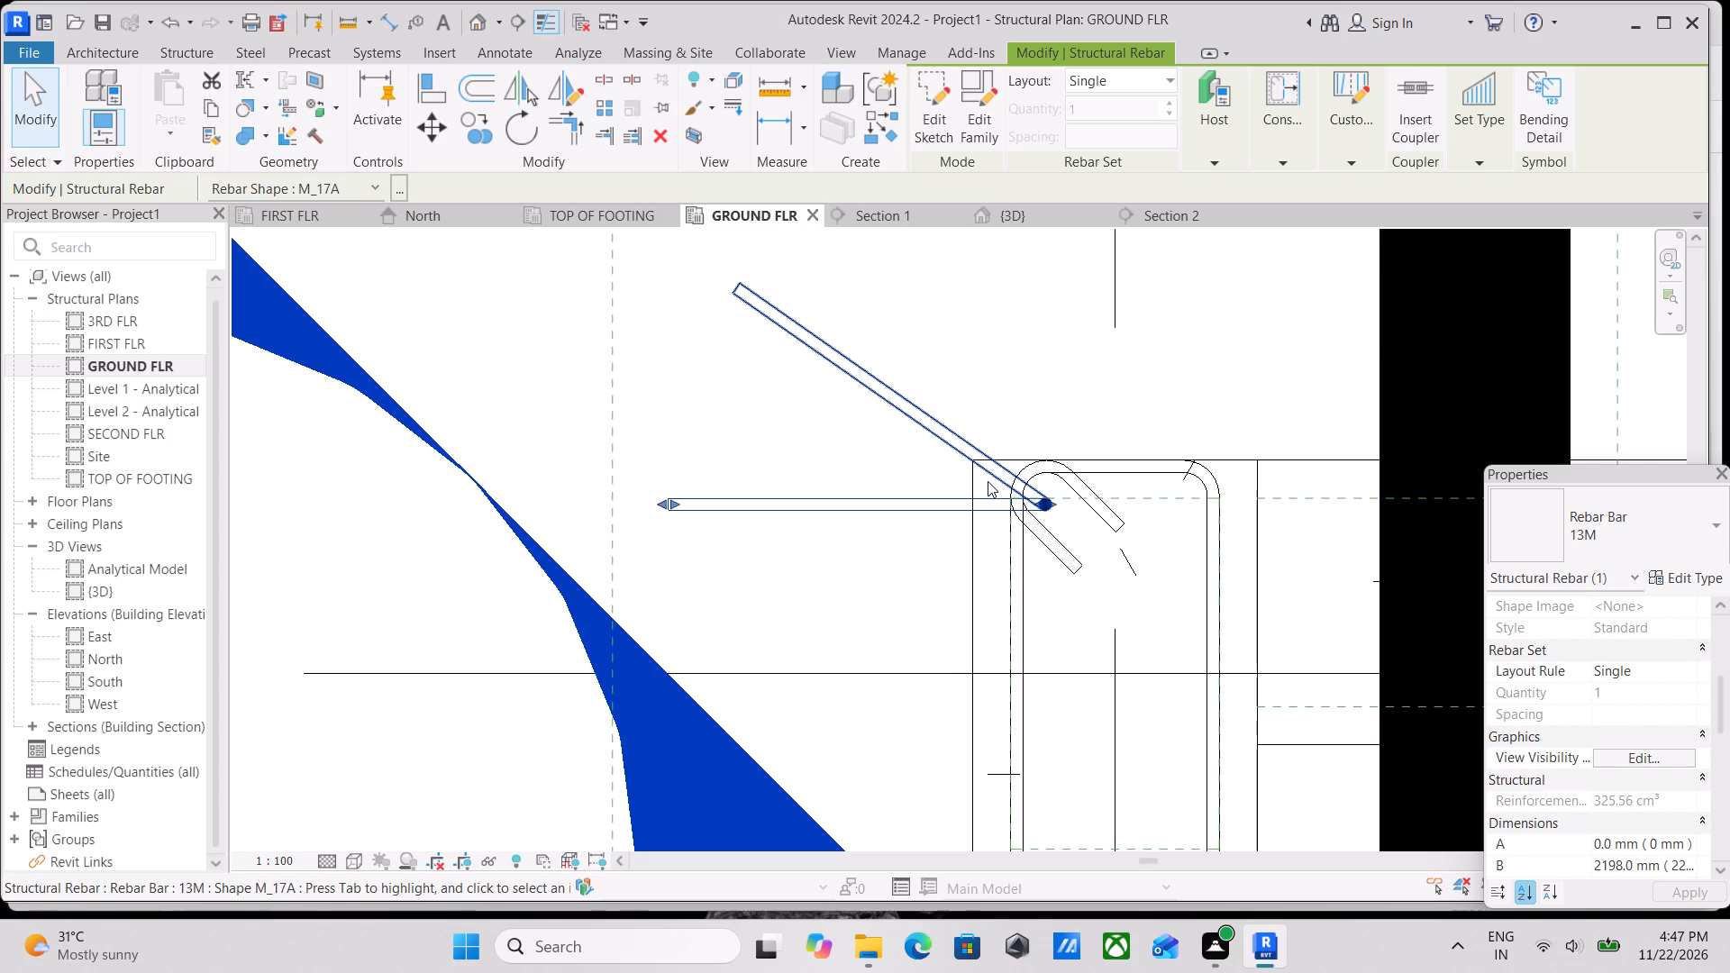
scroll(819, 611, up, 2)
key(Escape)
click(921, 479)
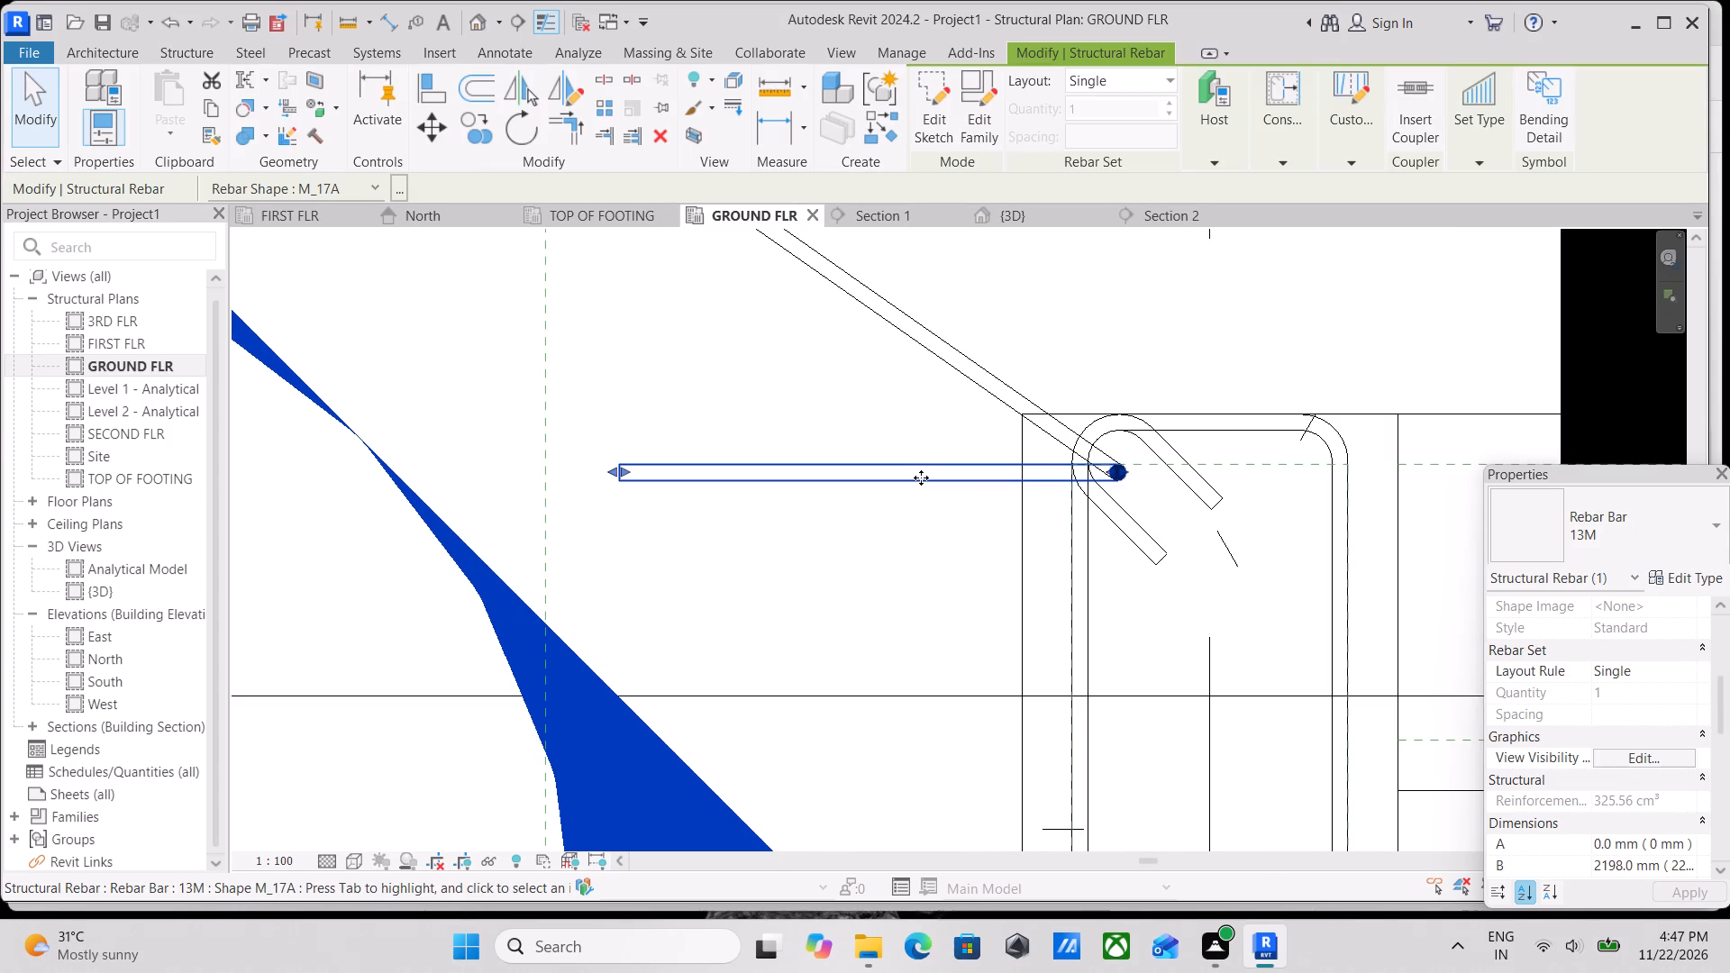
key(Down)
key(Down)
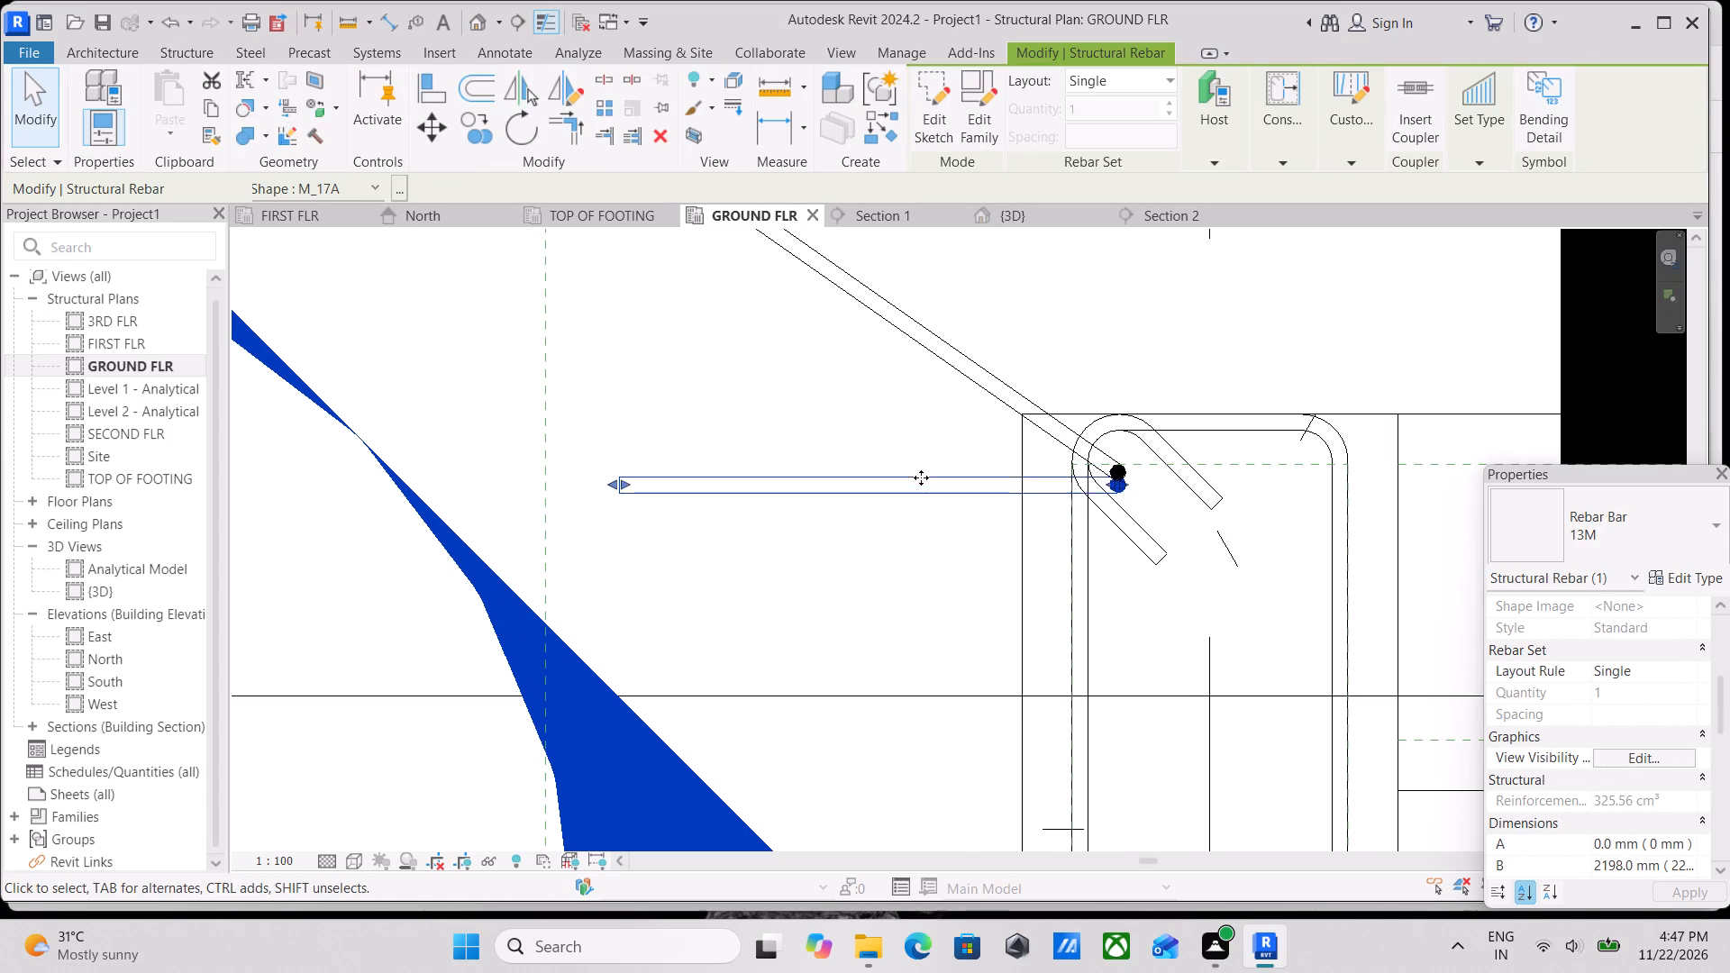
key(Down)
key(Down)
key(Down)
key(Down)
key(Down)
key(Down)
key(Down)
key(Down)
key(Down)
key(Down)
key(Down)
key(Down)
key(Down)
key(Down)
key(Down)
key(Down)
key(Down)
key(Down)
key(Down)
key(Down)
key(Down)
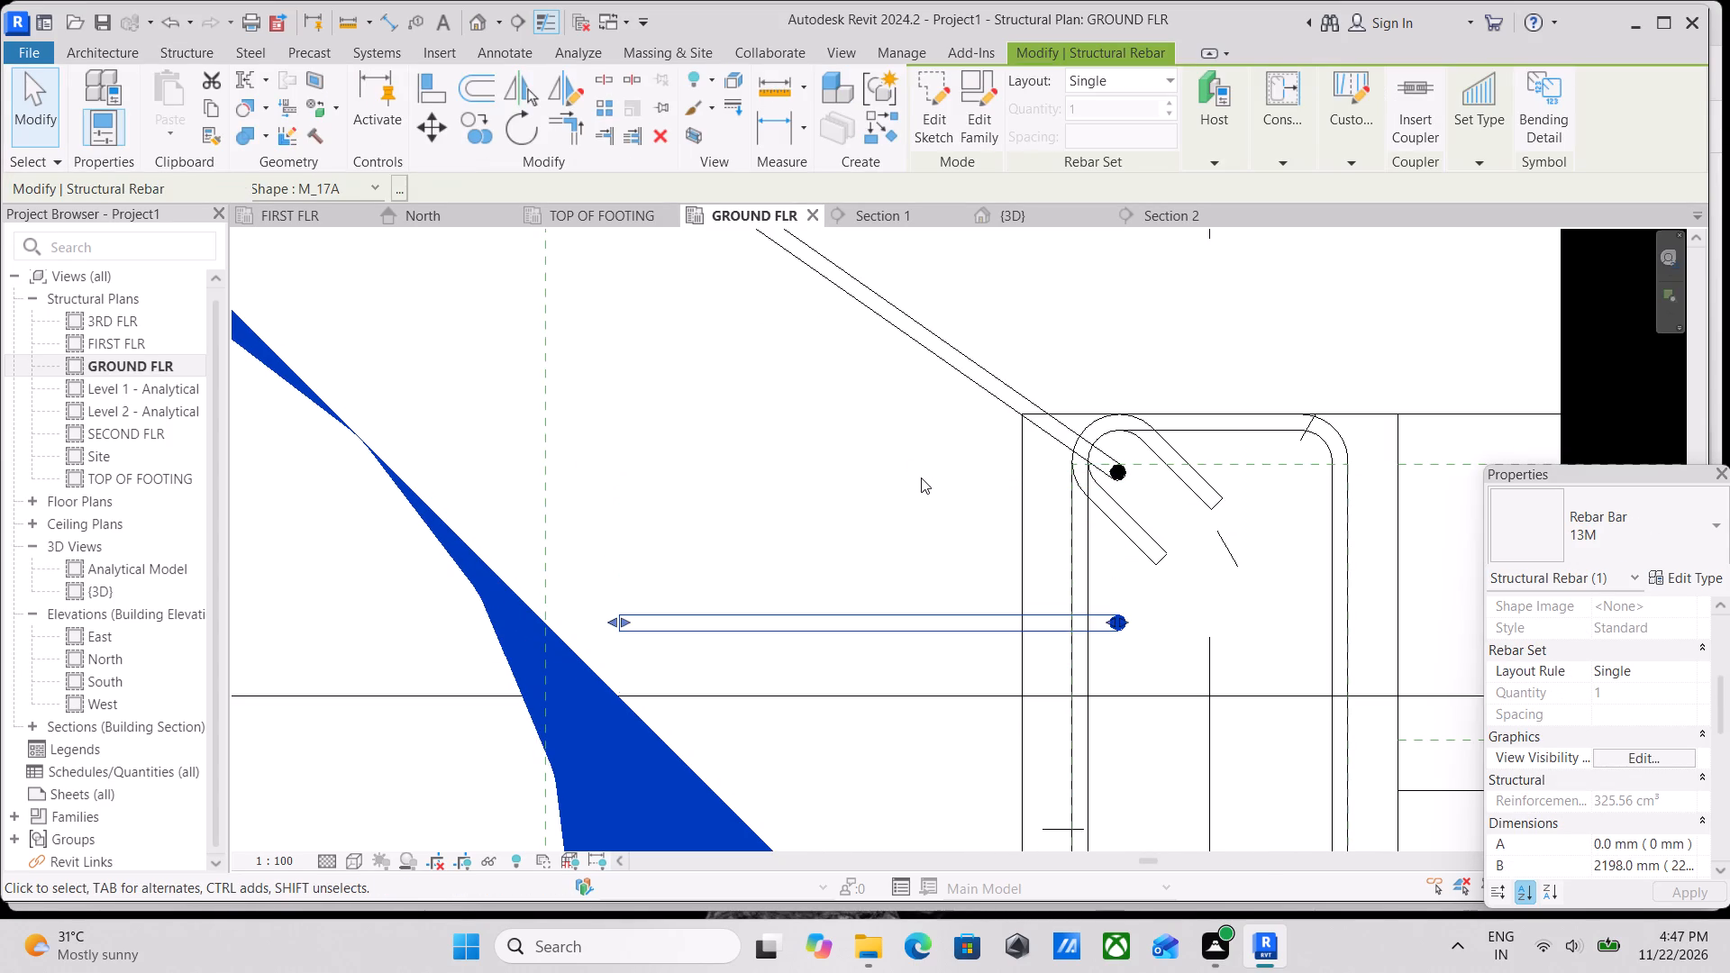
key(Down)
key(Down)
key(Down)
key(Down)
key(Down)
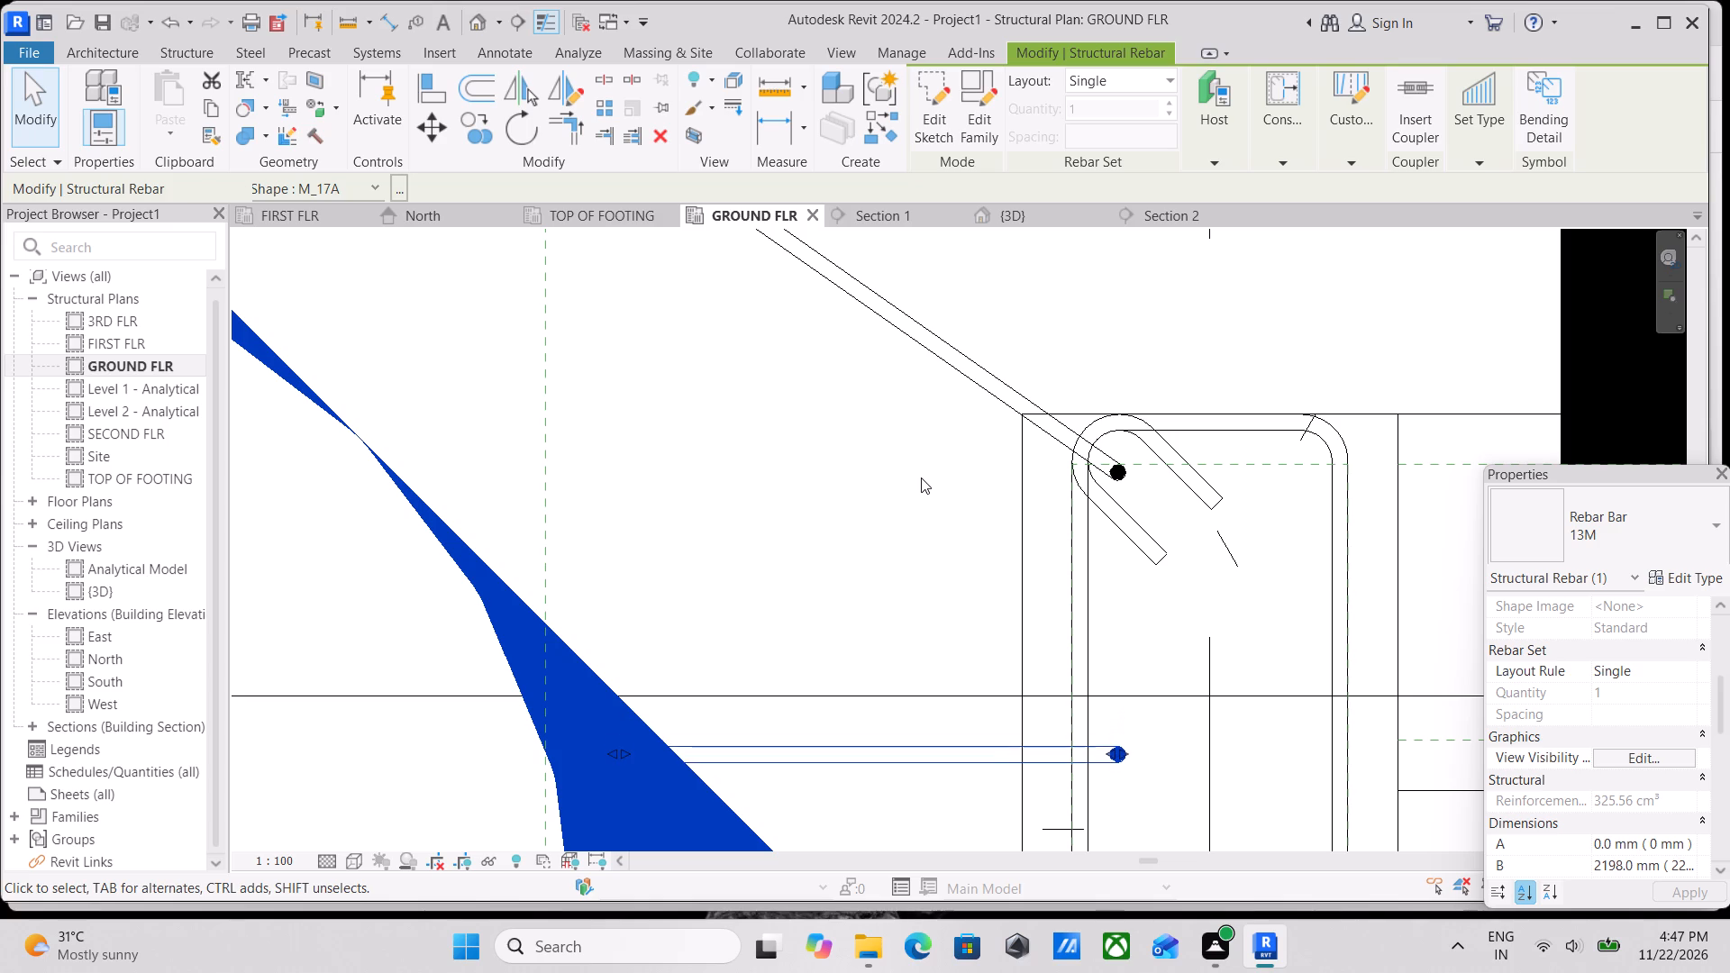
key(Up)
key(Up)
key(Up)
key(Up)
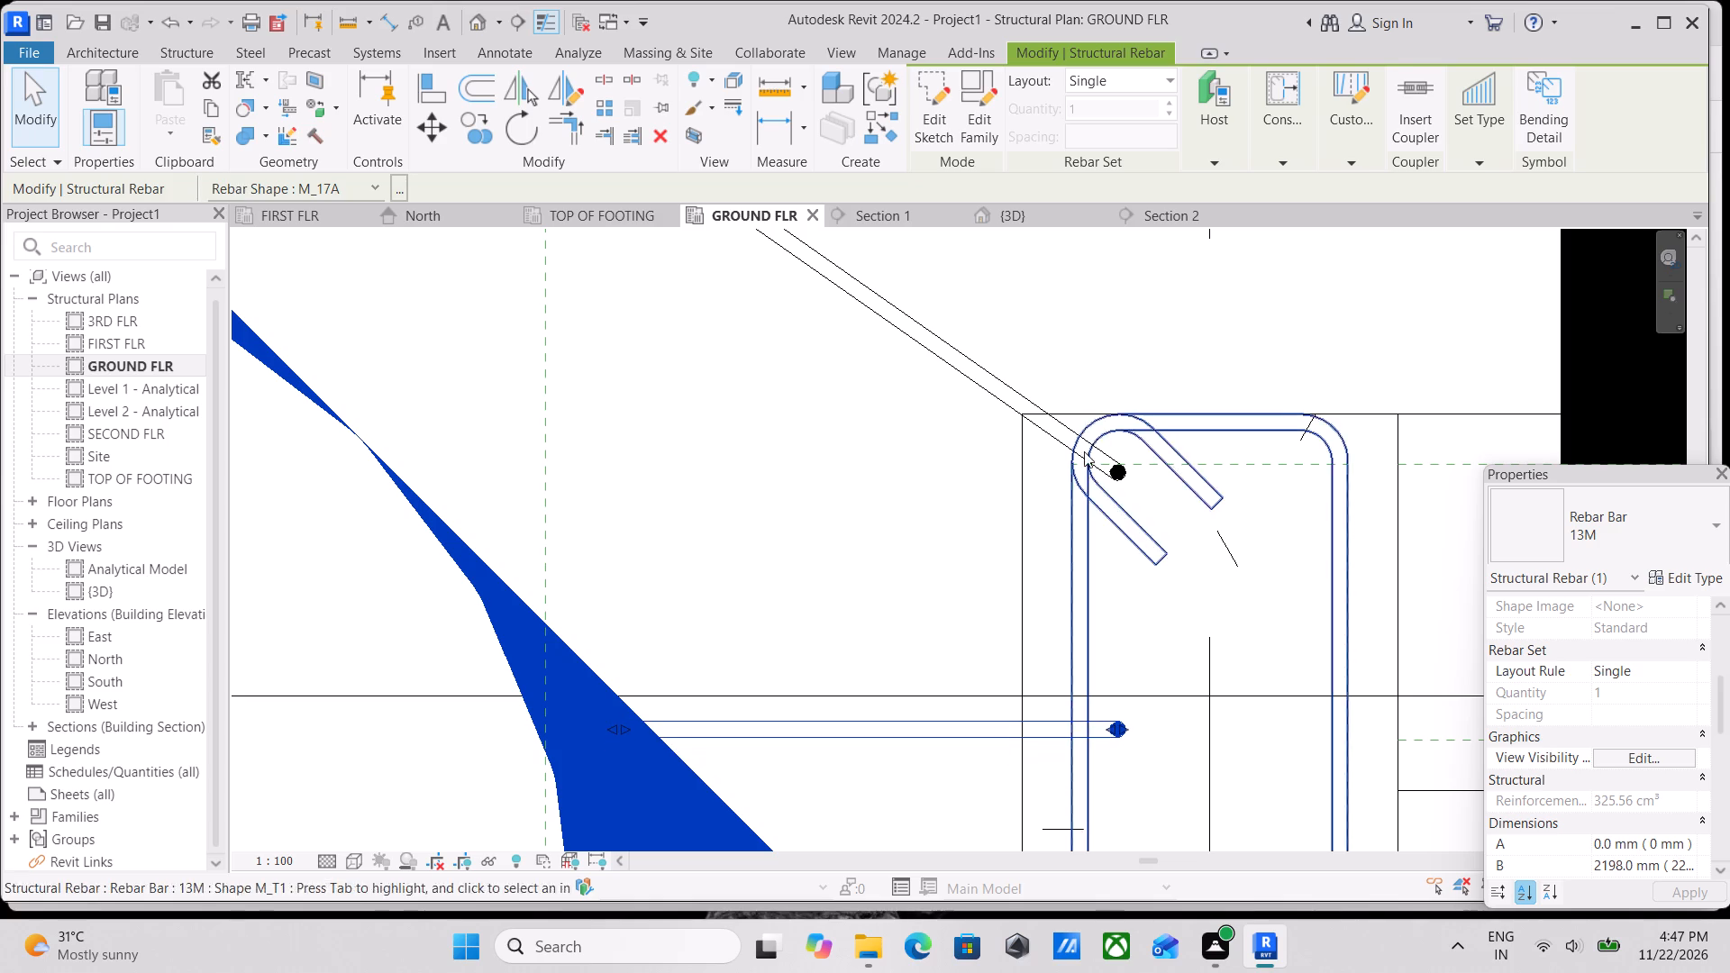
key(Escape)
Temporarily hide the two 300 x 600mm concrete beams framing into the corner column in the GROUND FLR plan.
click(979, 386)
scroll(1205, 486, down, 4)
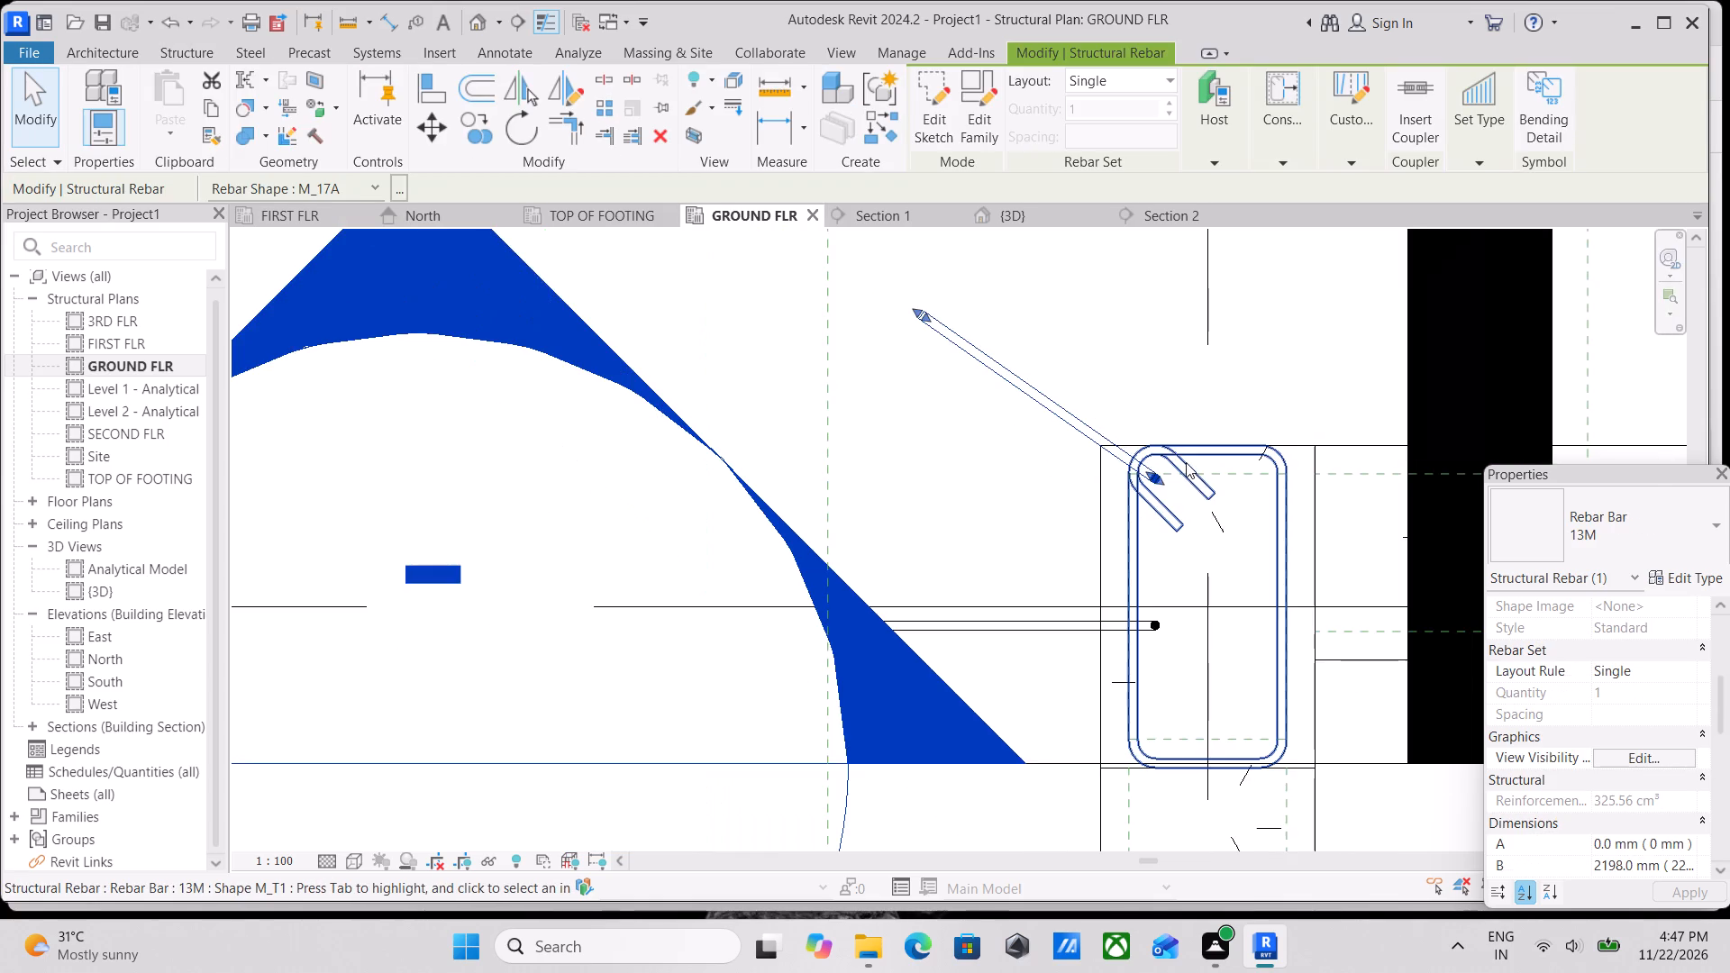
middle_drag(1186, 462, 1005, 469)
scroll(1009, 472, up, 3)
middle_drag(991, 455, 975, 480)
scroll(1010, 454, down, 3)
middle_drag(1009, 454, 990, 456)
scroll(1006, 467, down, 3)
scroll(1014, 544, up, 2)
scroll(1022, 505, down, 2)
middle_drag(1000, 504, 913, 503)
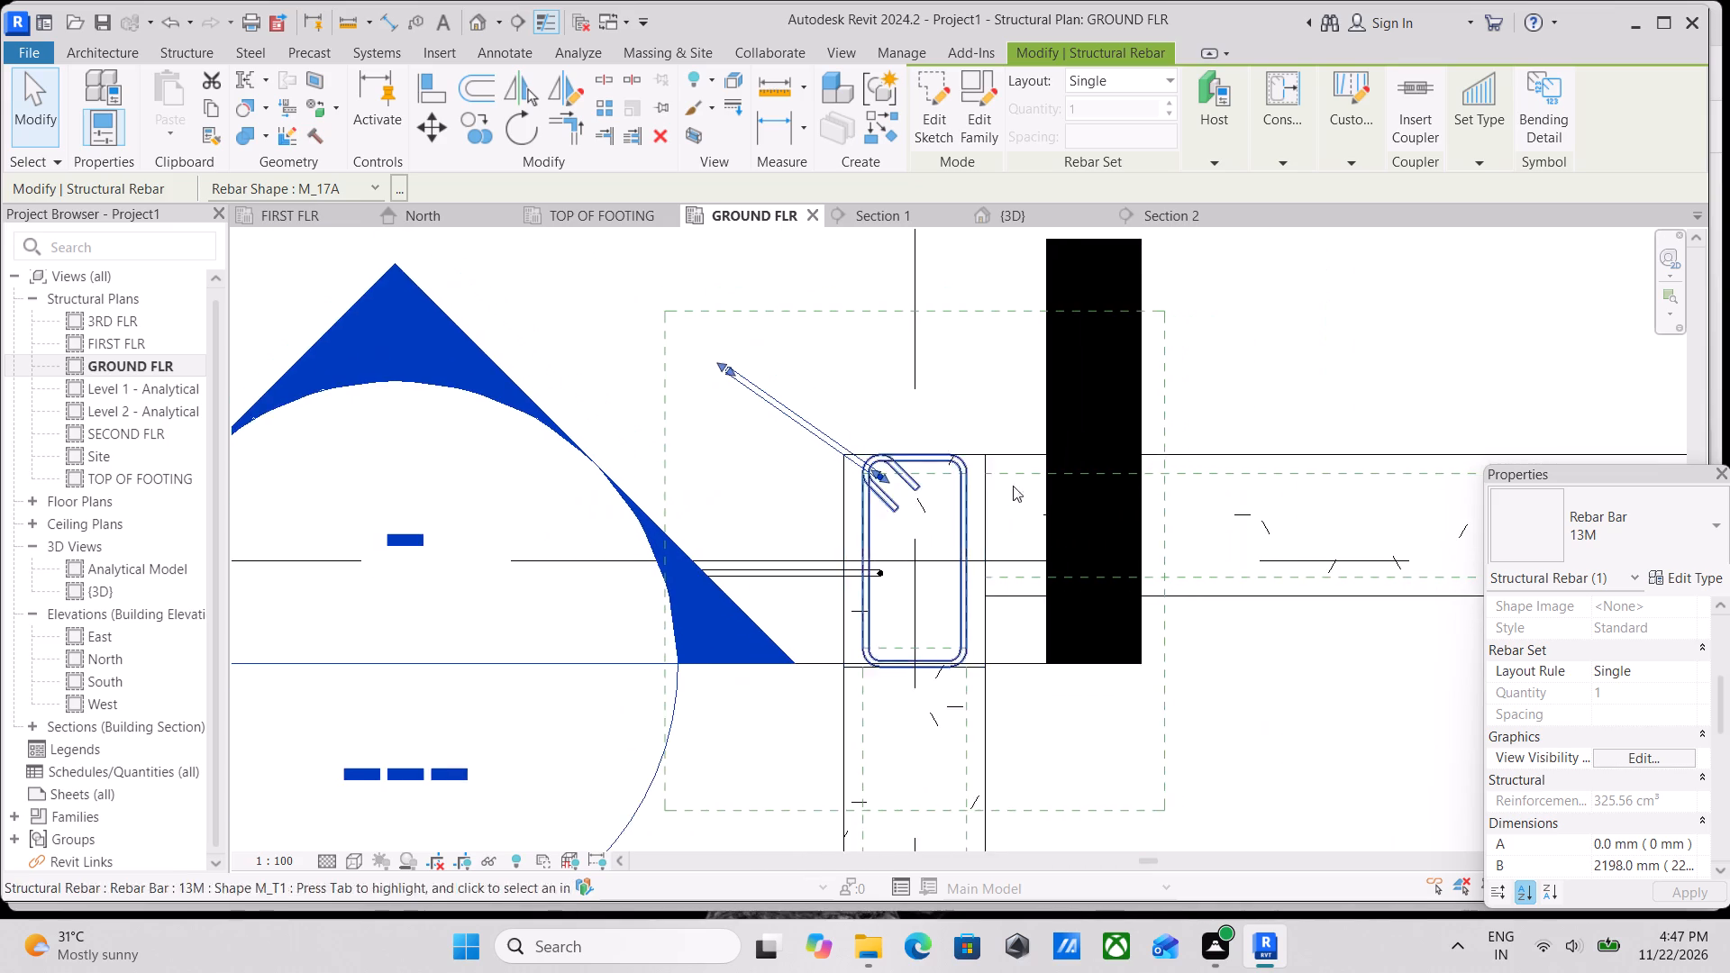
scroll(1118, 473, down, 11)
middle_drag(1234, 426, 1079, 413)
scroll(1133, 459, up, 3)
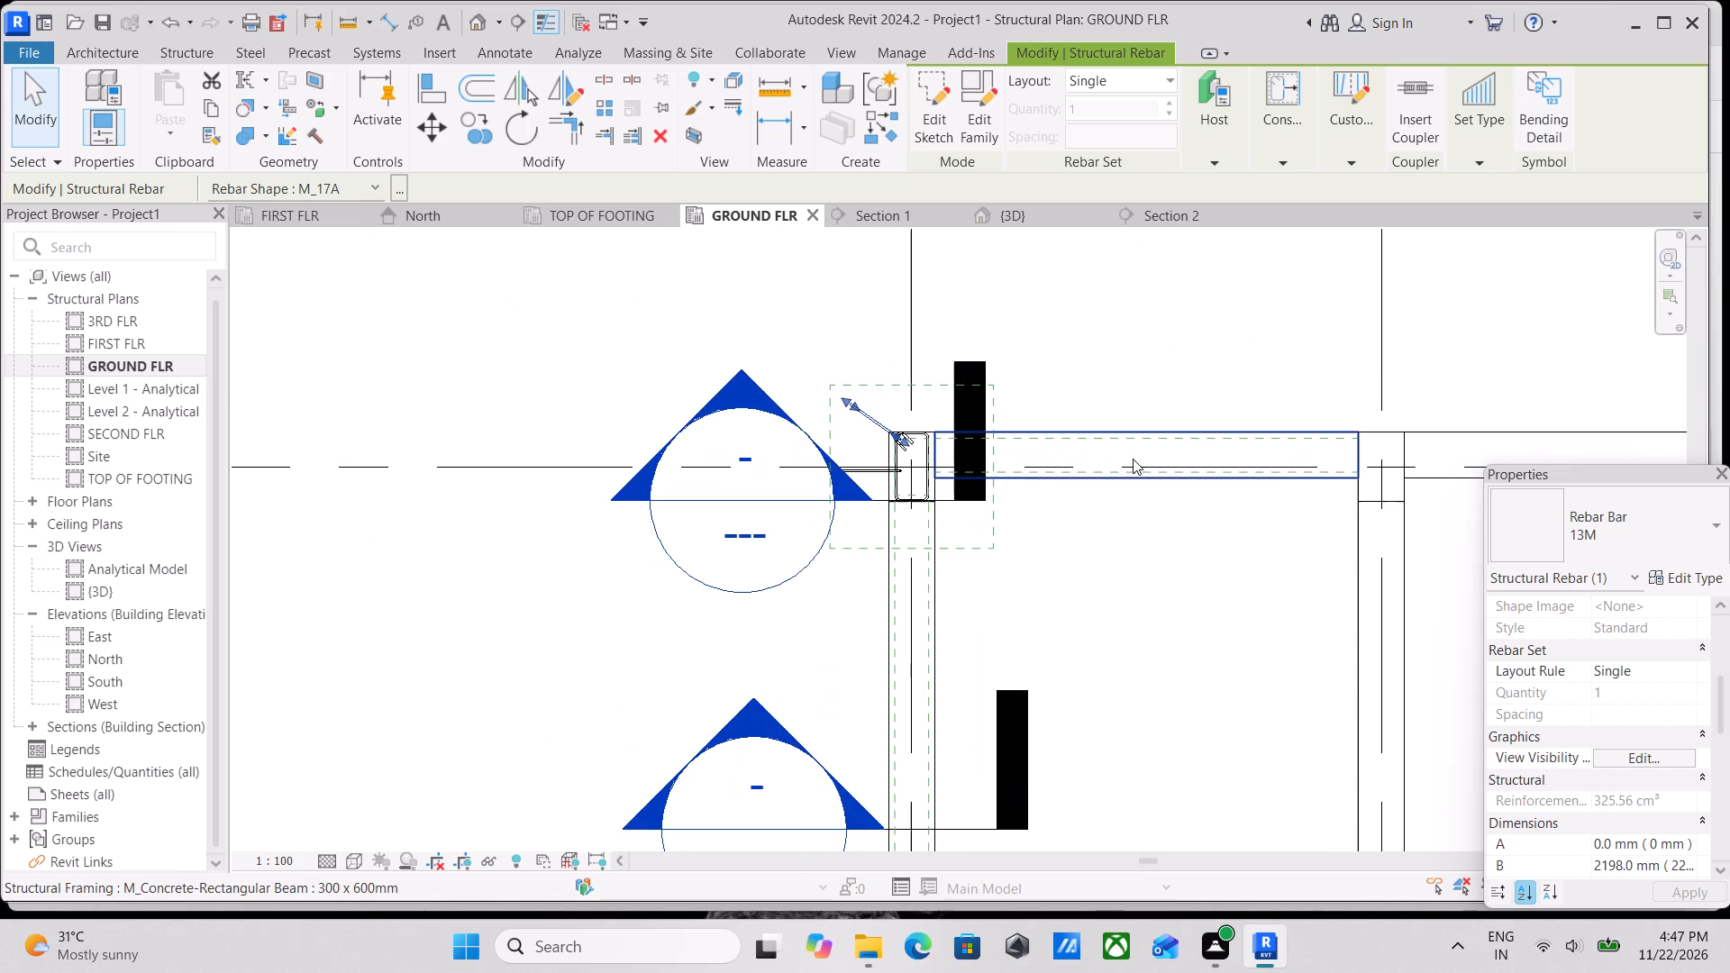
scroll(1026, 463, up, 4)
click(1170, 489)
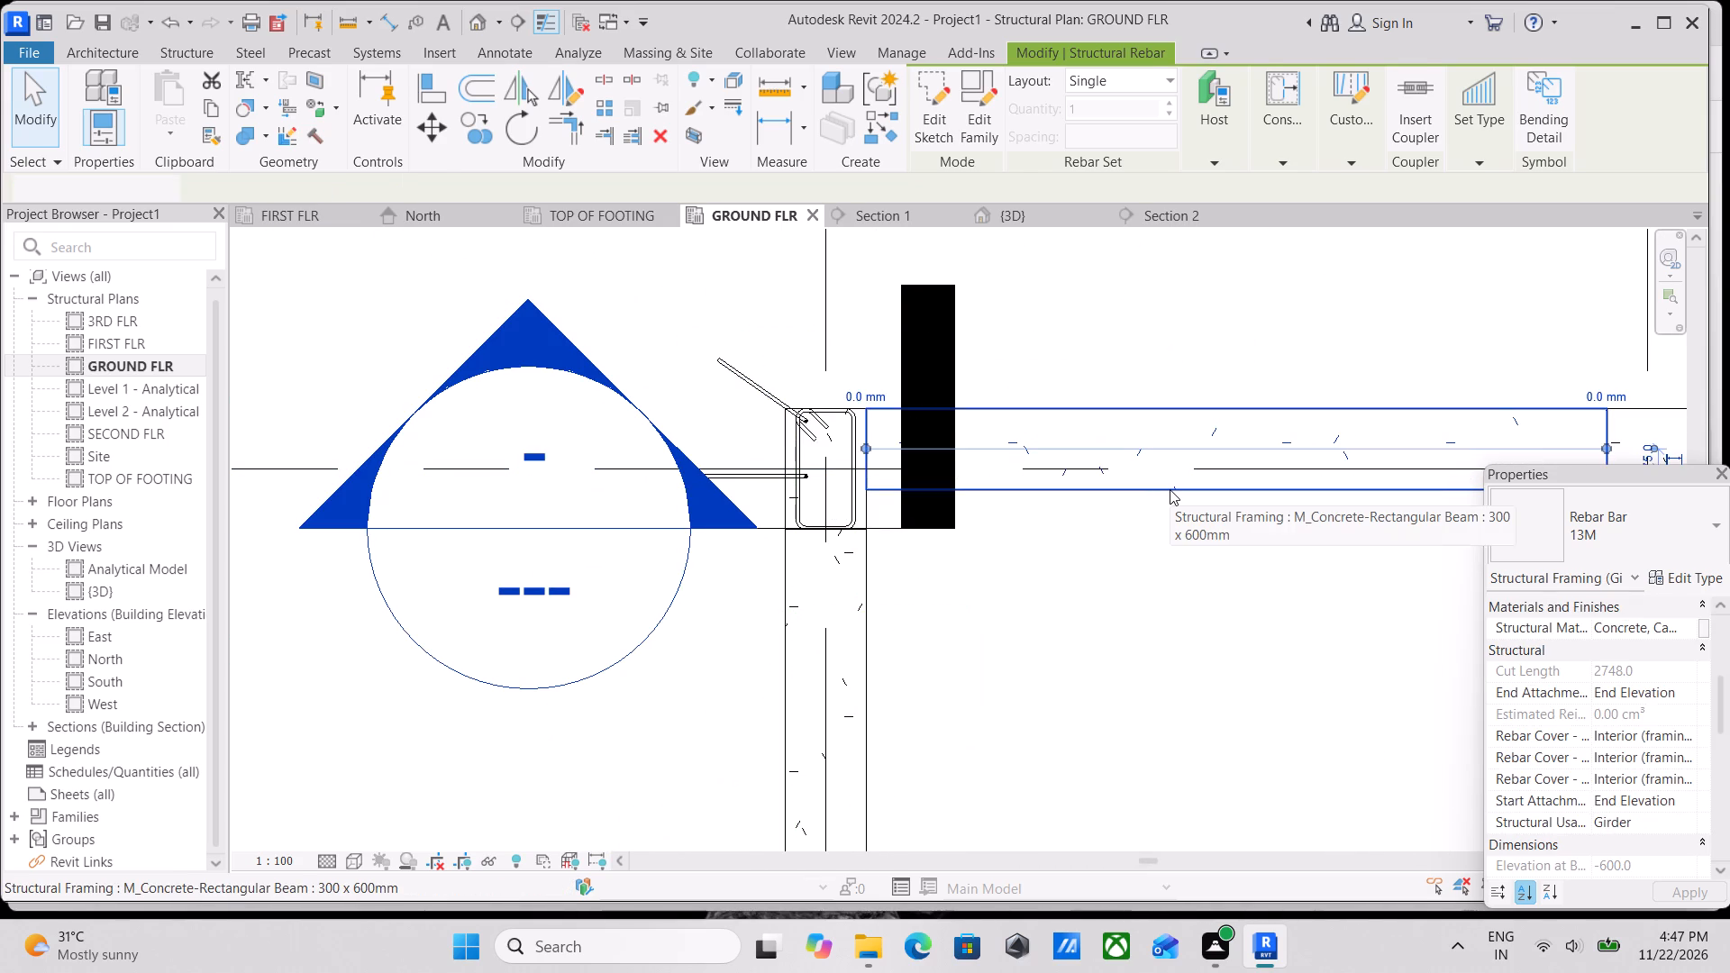
scroll(1170, 489, up, 1)
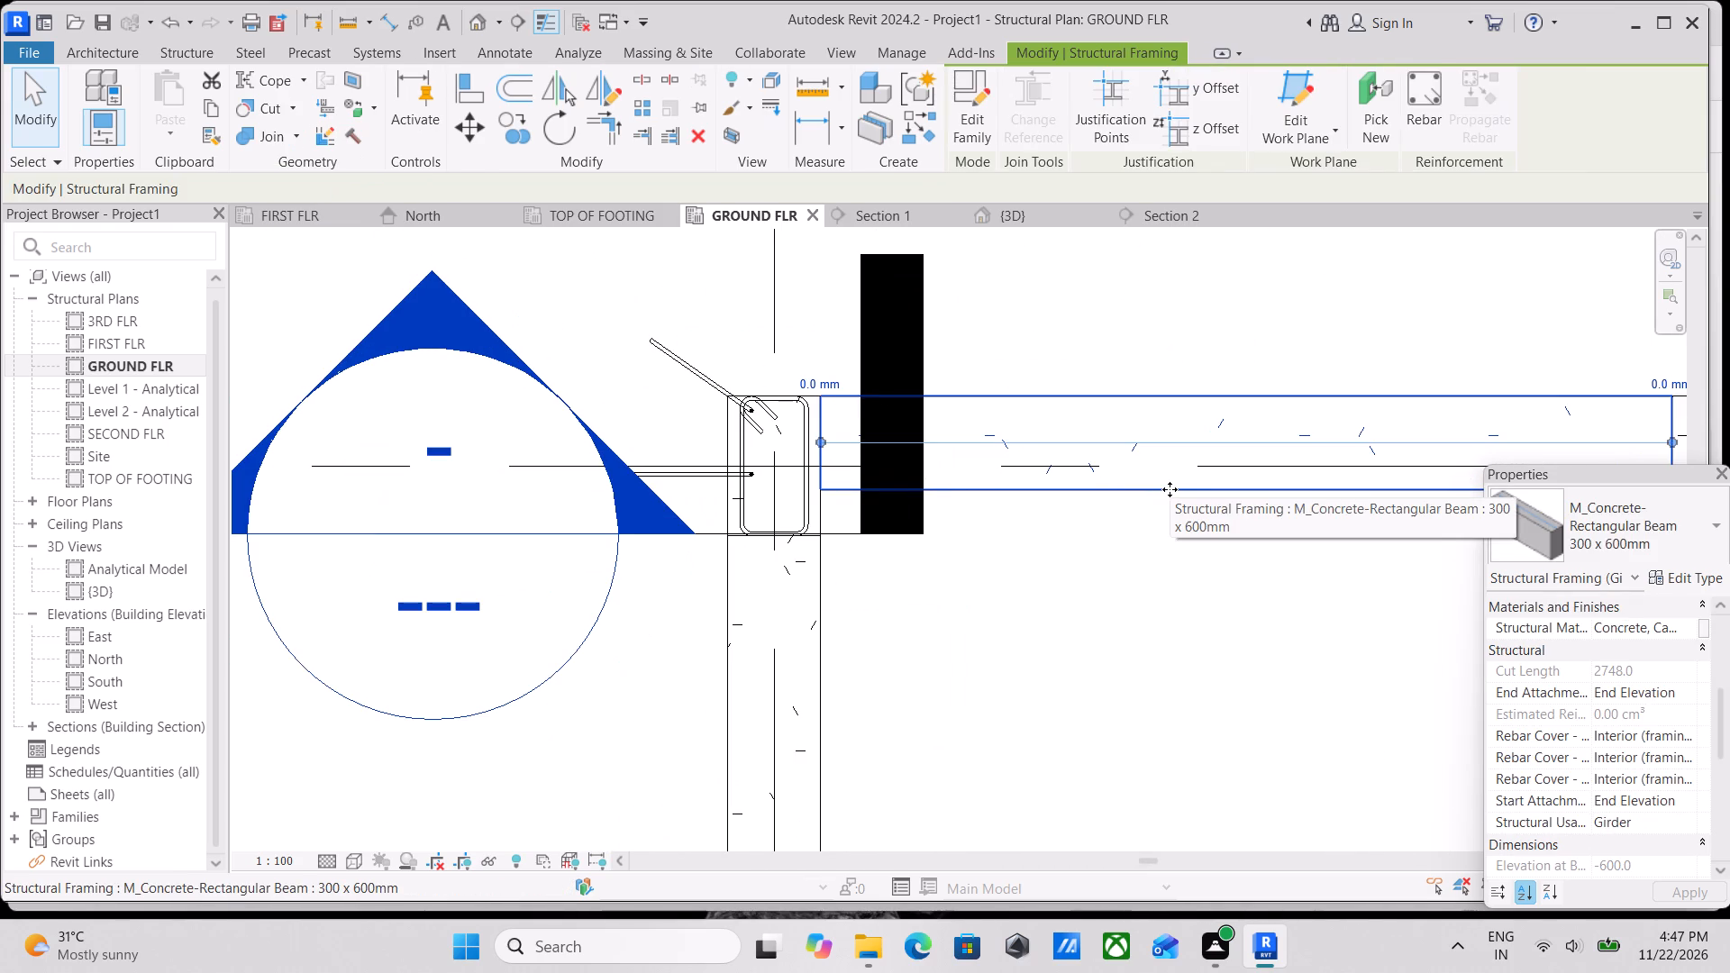
text(HH)
middle_drag(961, 527, 1161, 402)
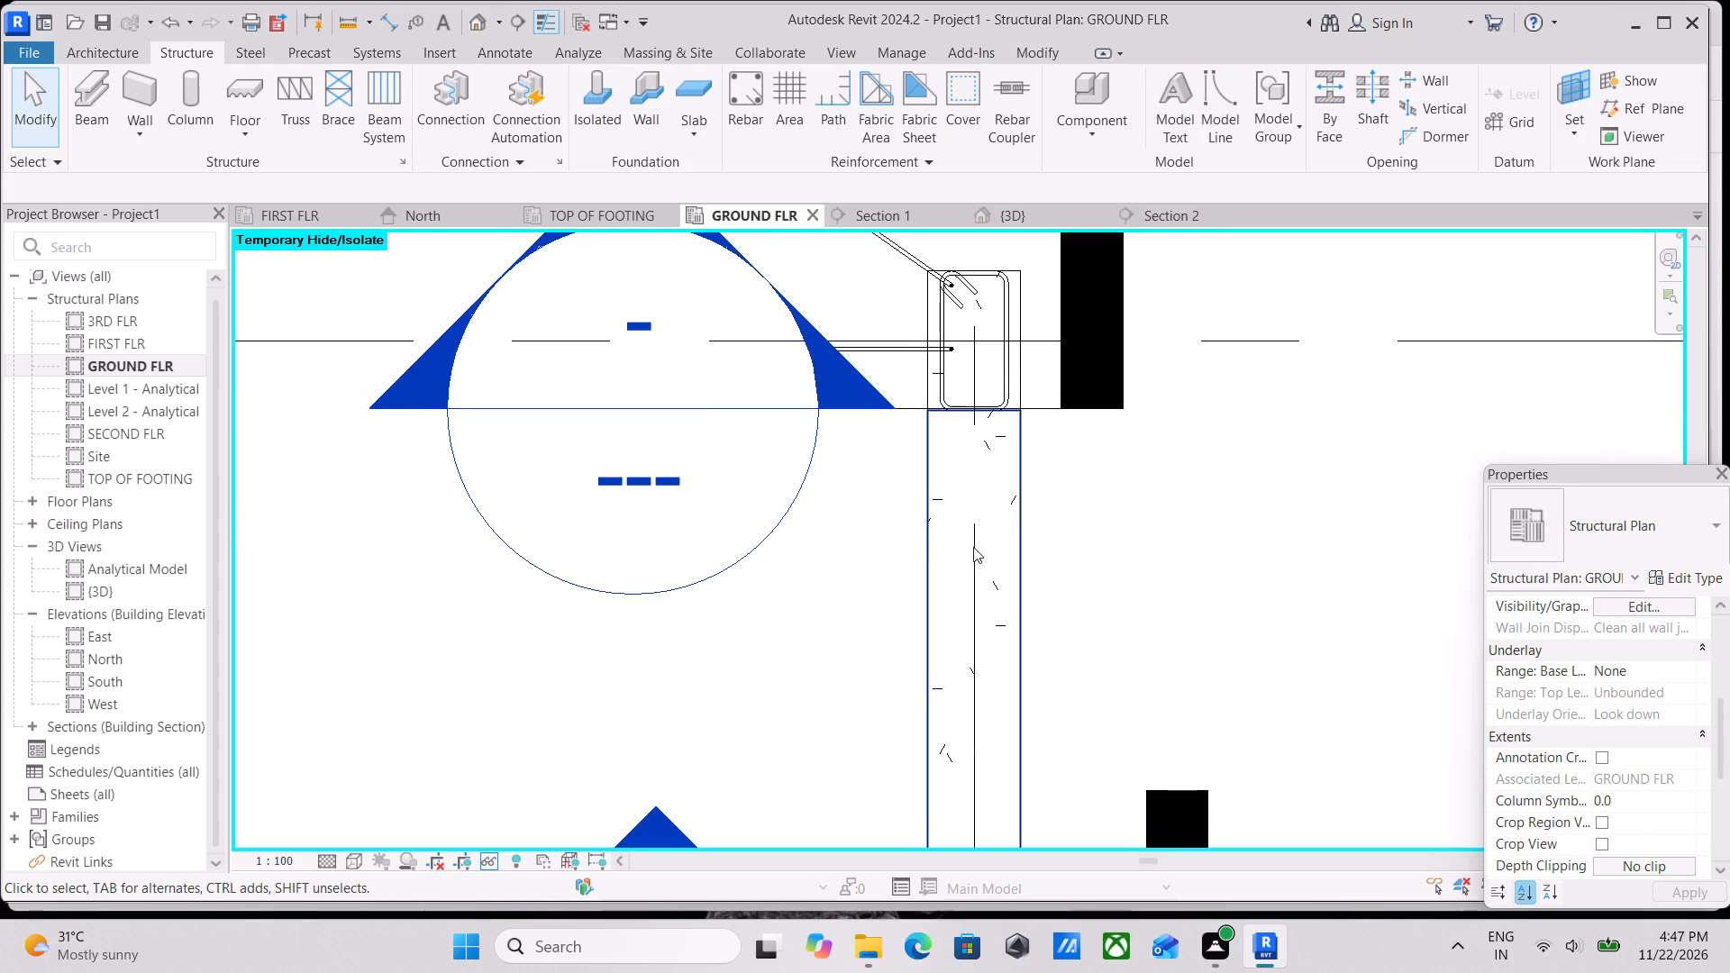
click(966, 539)
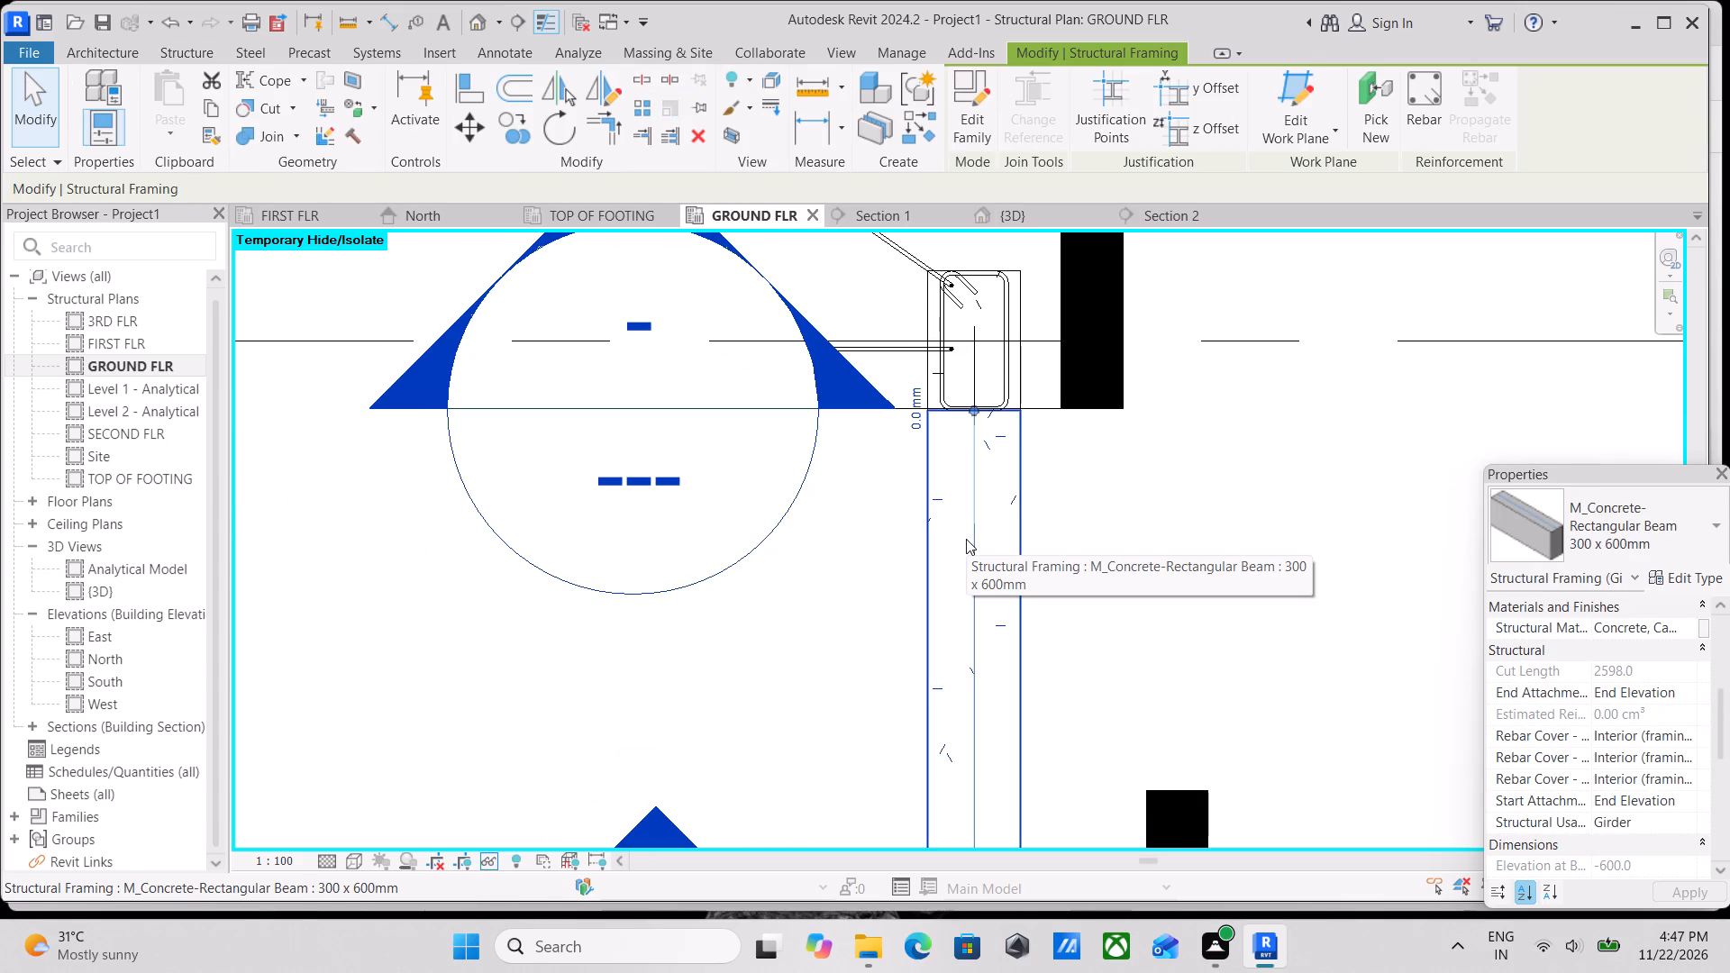
text(HH)
Examine how the rotated M_17A bar and the M_T1 ties sit within the corner column's outline in plan.
middle_drag(984, 403, 1005, 614)
scroll(936, 485, up, 4)
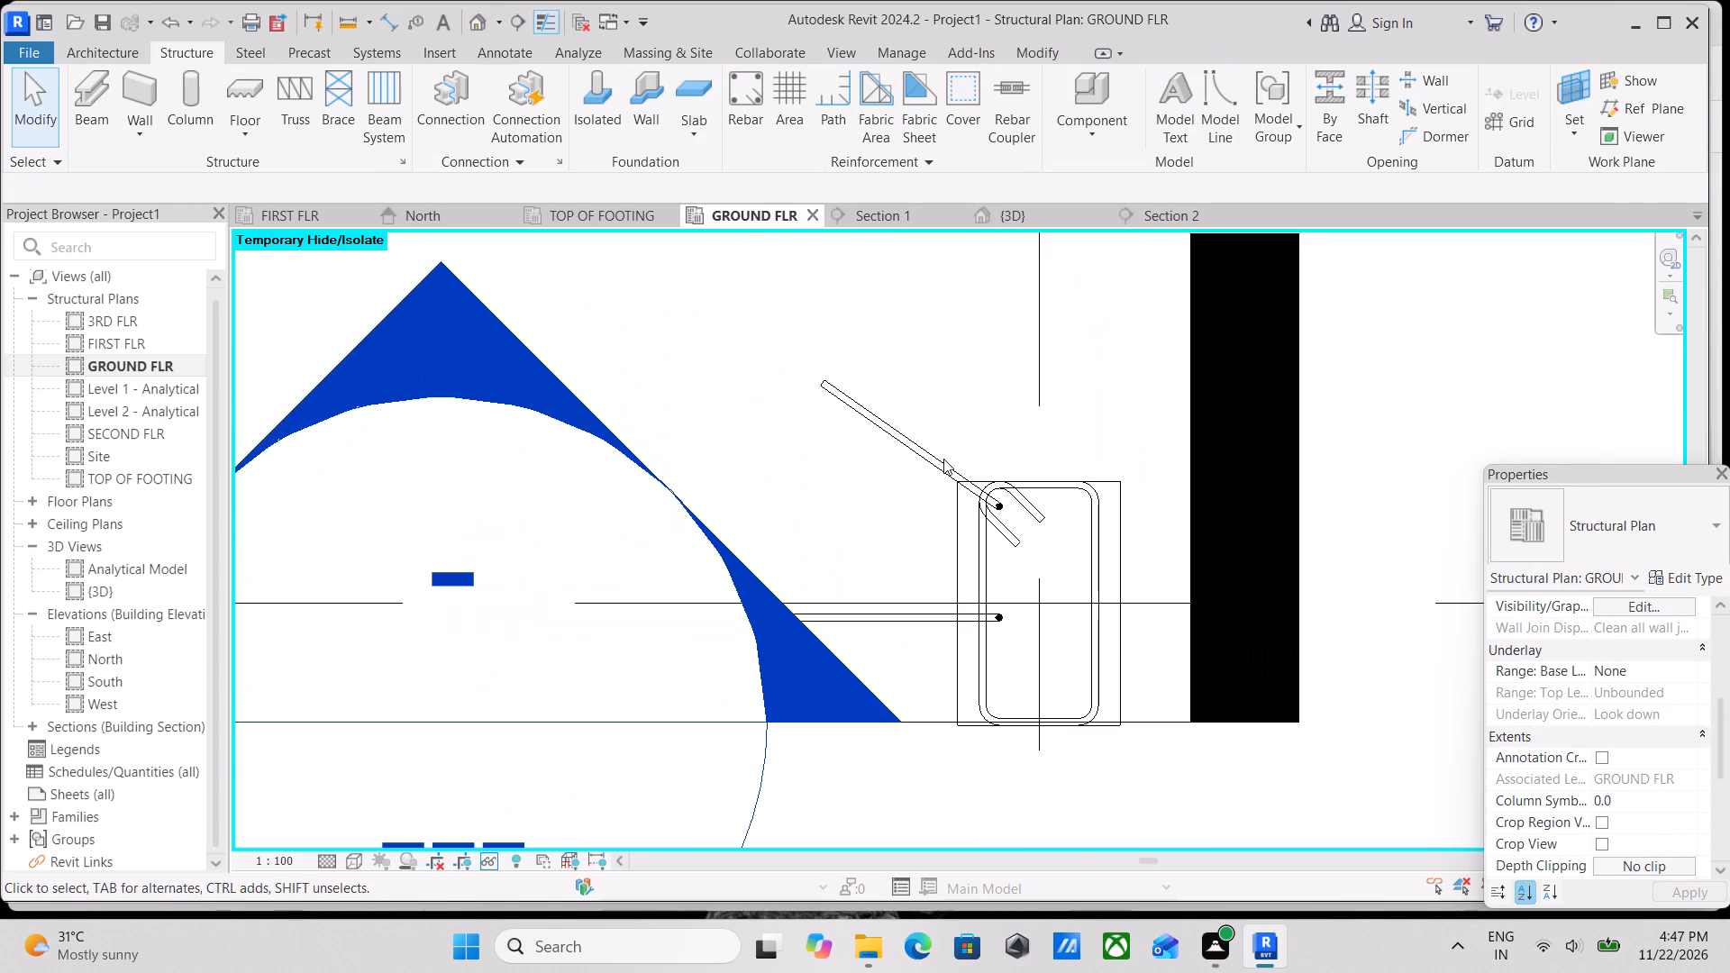
click(936, 463)
scroll(1040, 561, up, 2)
scroll(1114, 523, down, 3)
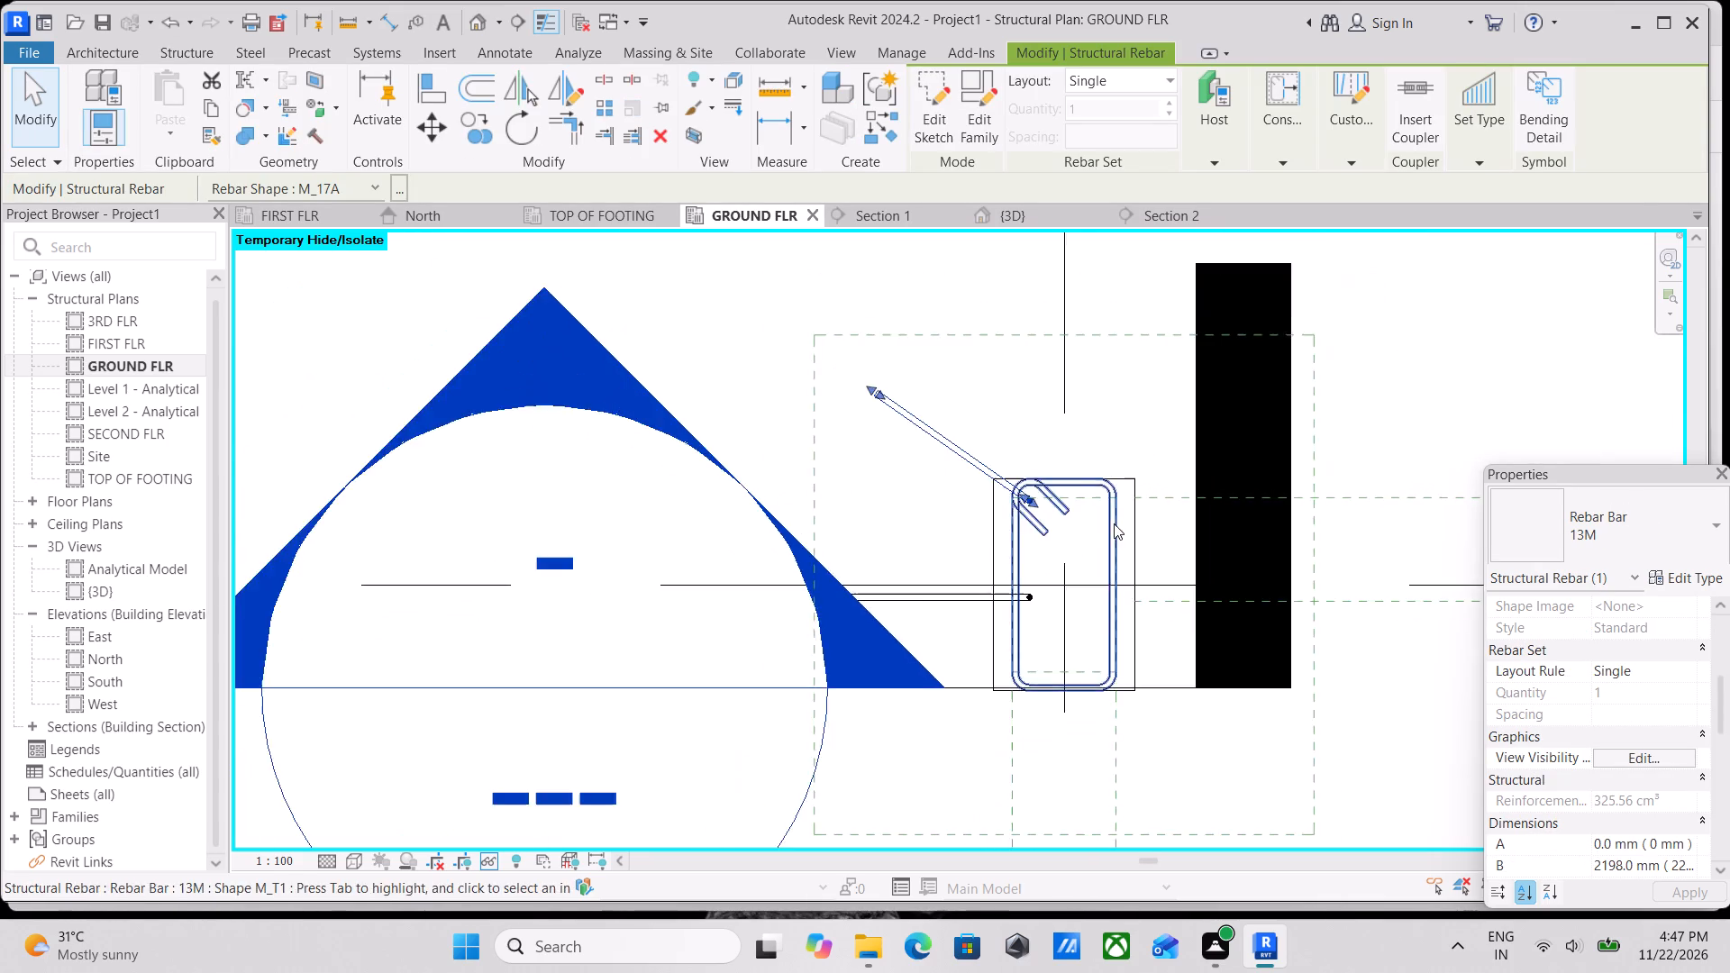
middle_drag(1058, 524, 849, 553)
scroll(973, 541, down, 5)
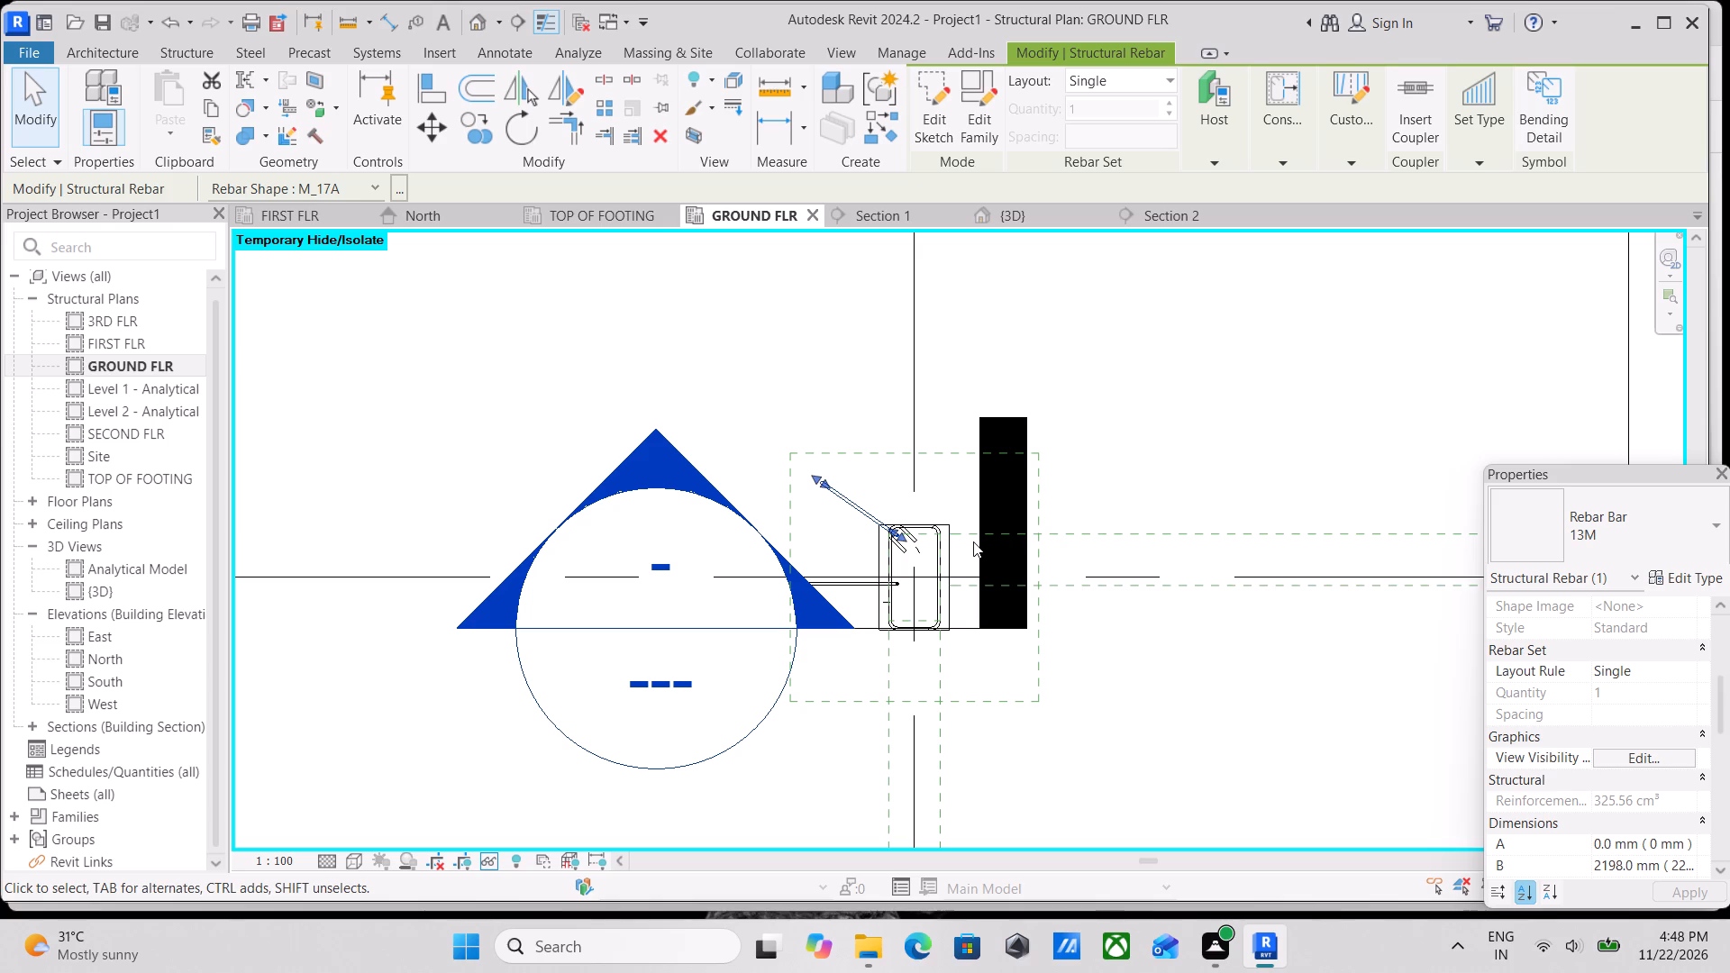
scroll(841, 507, up, 5)
scroll(907, 572, up, 4)
key(Escape)
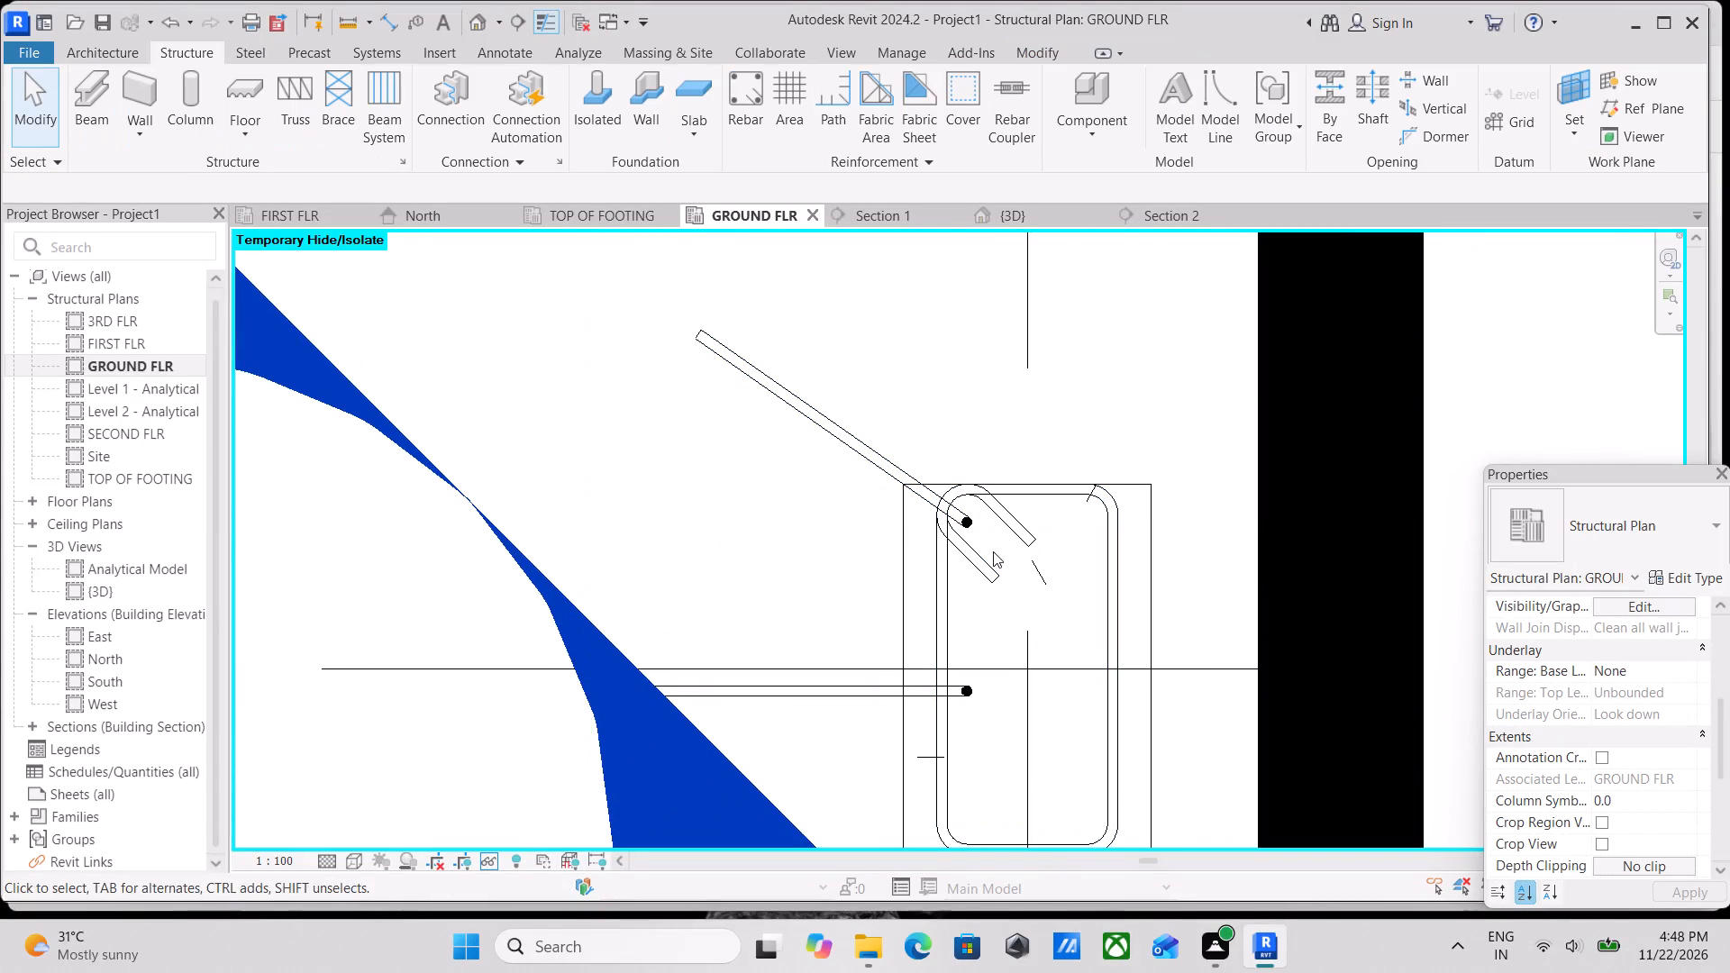
middle_drag(988, 538, 962, 496)
scroll(1075, 496, down, 5)
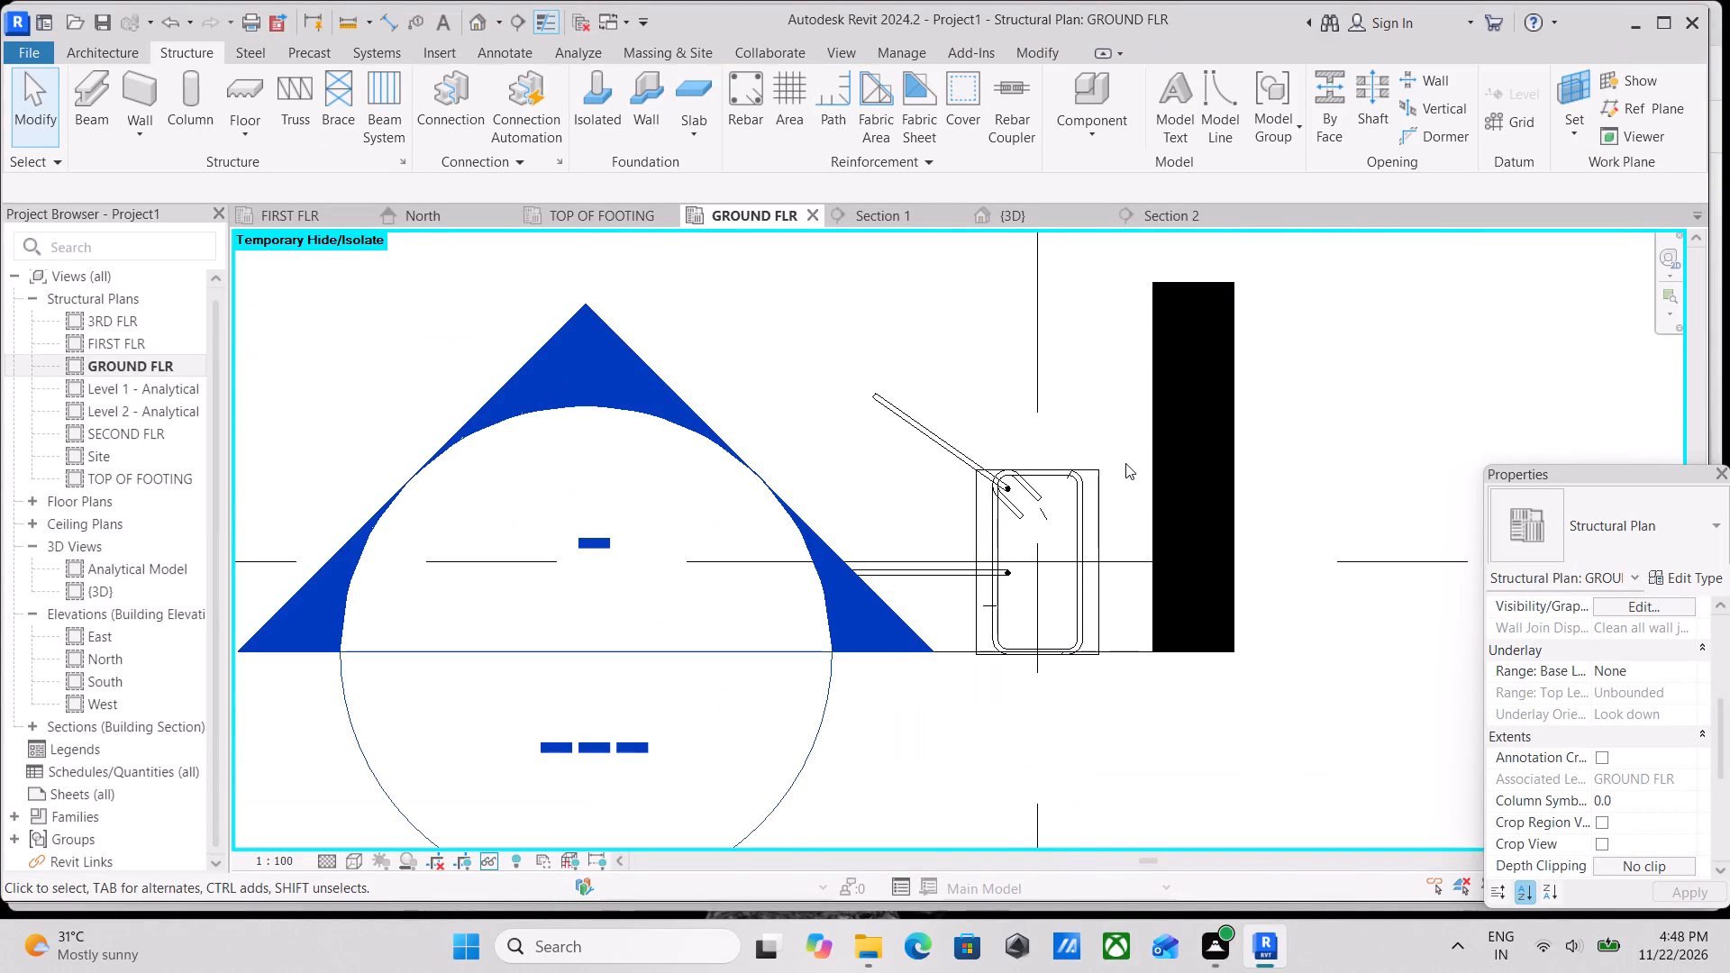
click(1125, 463)
click(1083, 476)
scroll(1083, 476, down, 4)
middle_drag(1083, 476, 870, 452)
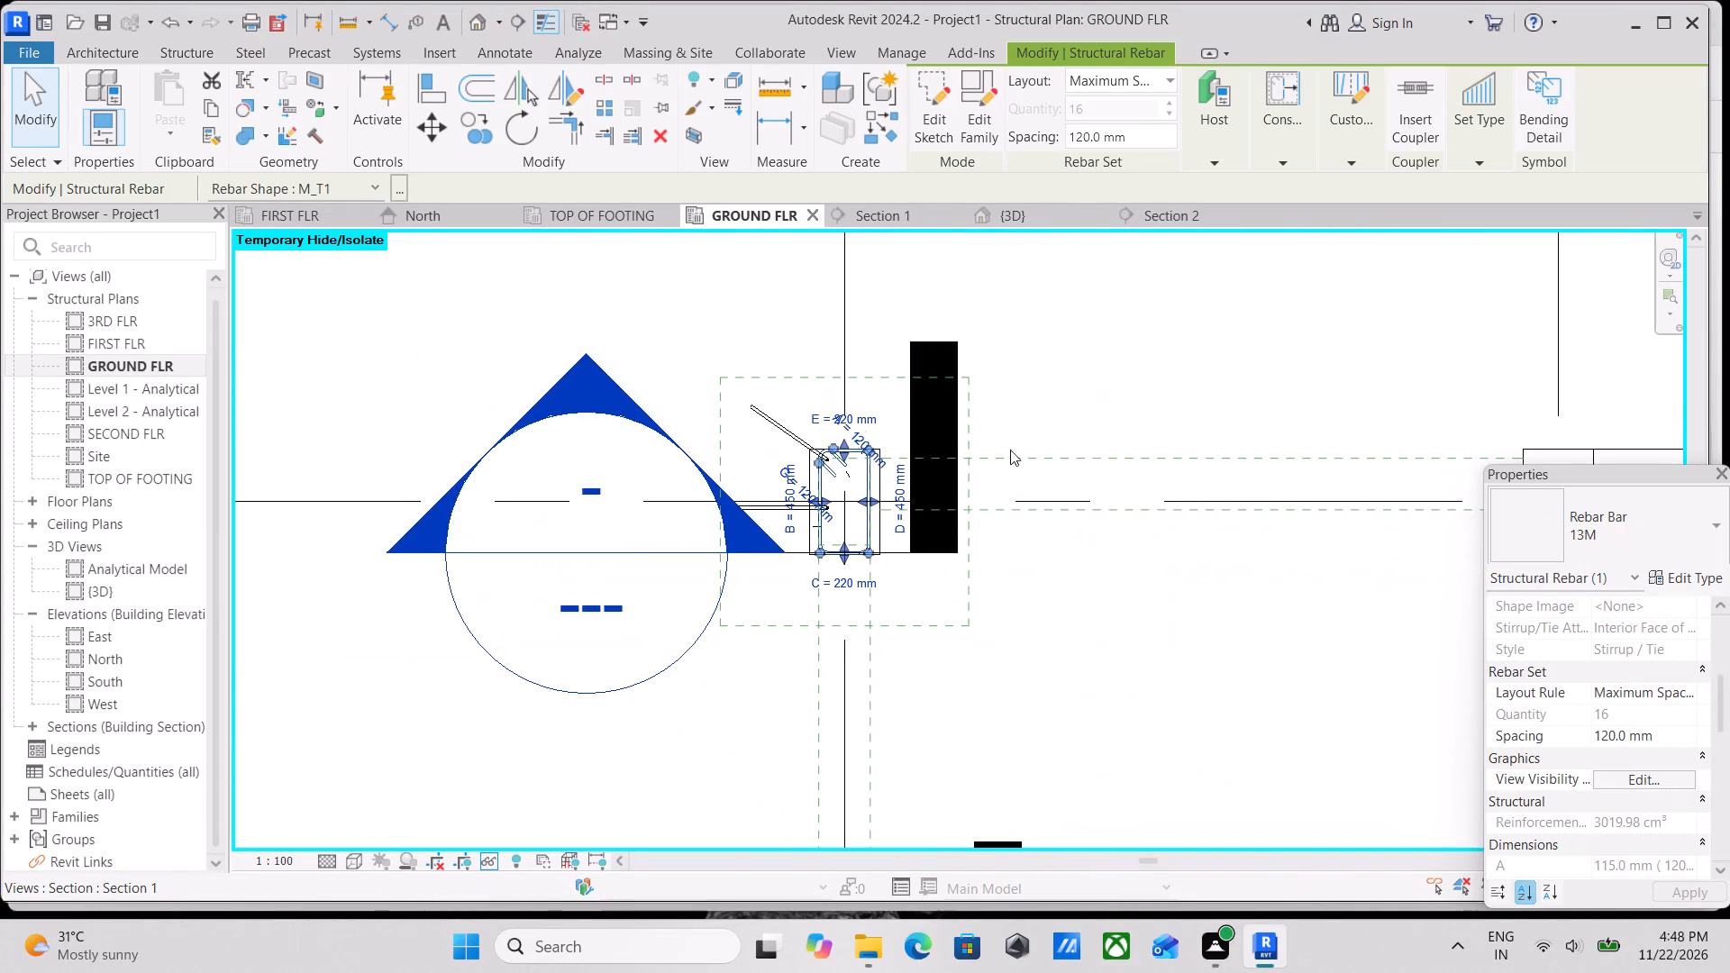
click(1095, 461)
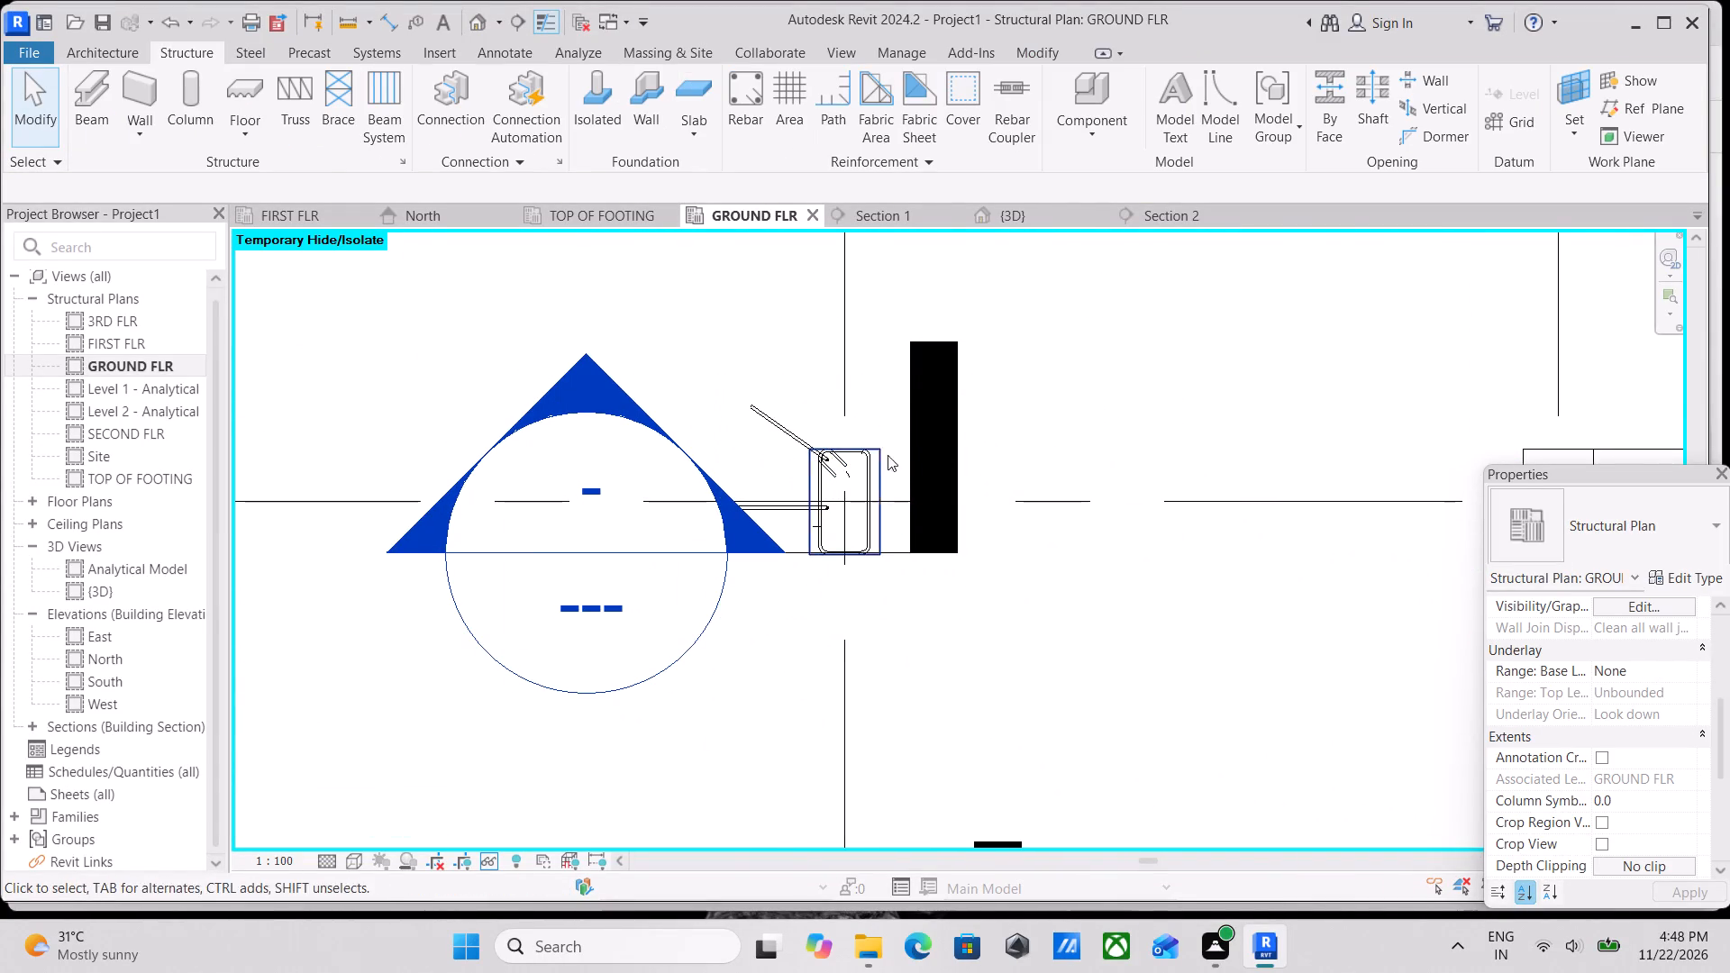
click(884, 450)
scroll(883, 455, up, 2)
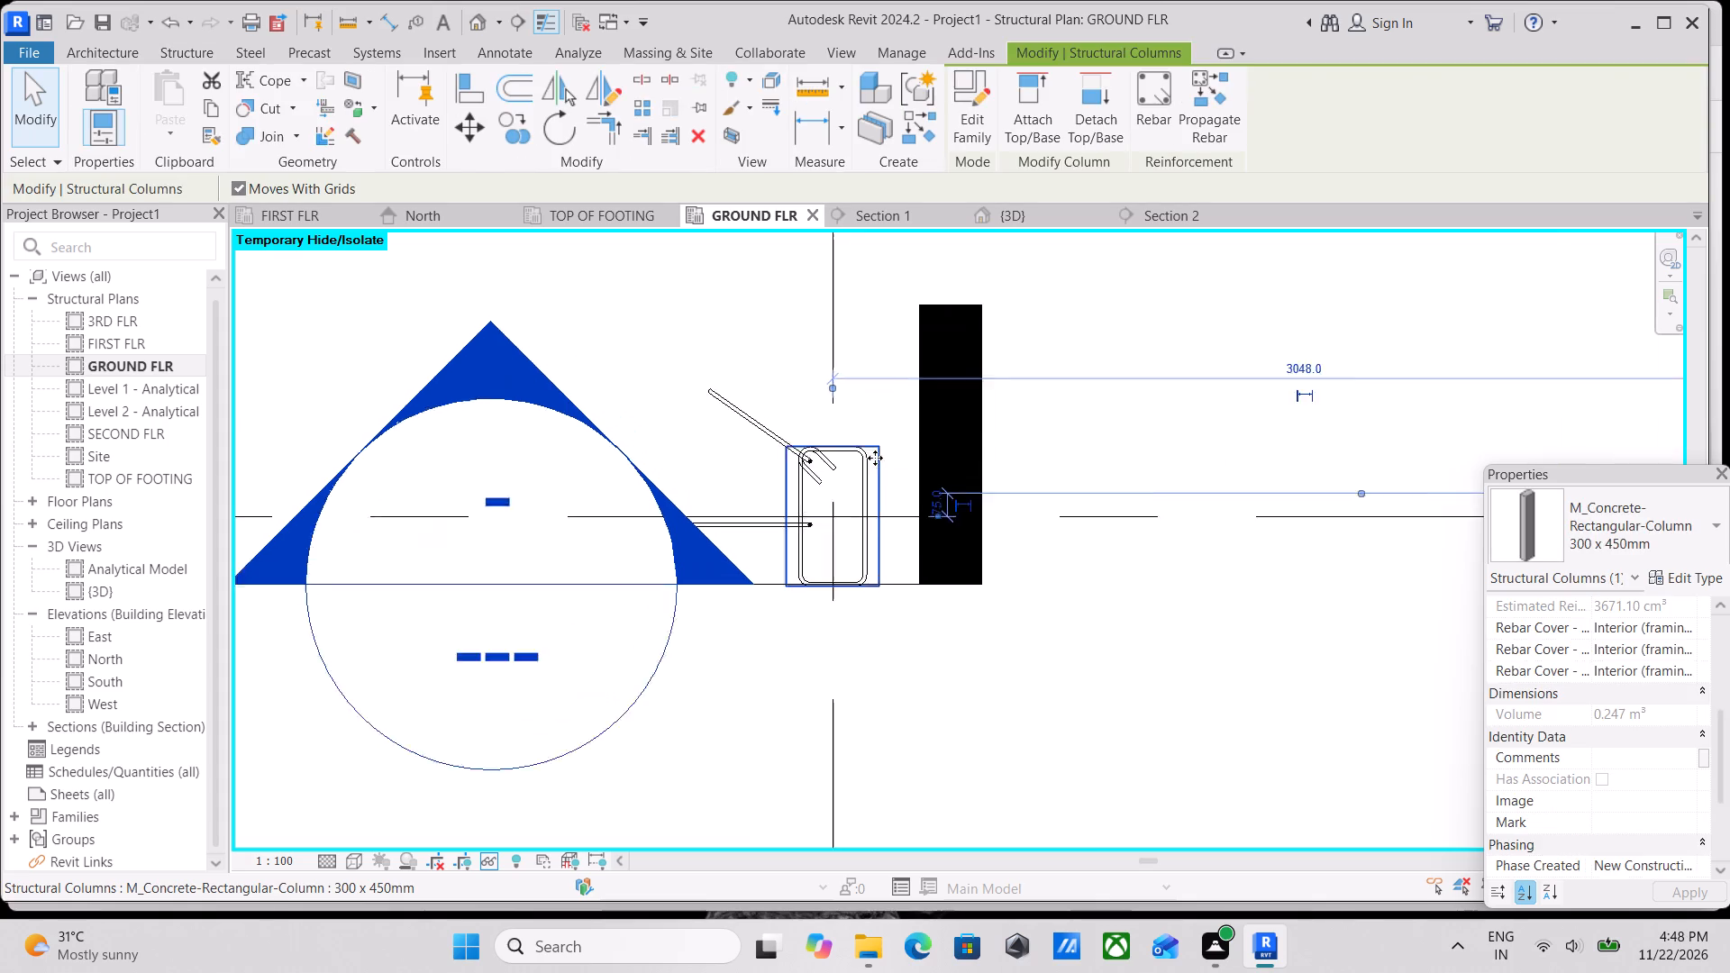
scroll(875, 458, up, 2)
key(Escape)
middle_drag(864, 470, 953, 517)
Nudge the M_T1 ties slightly inward from the column's outer short face, towards the middle of the column.
click(809, 456)
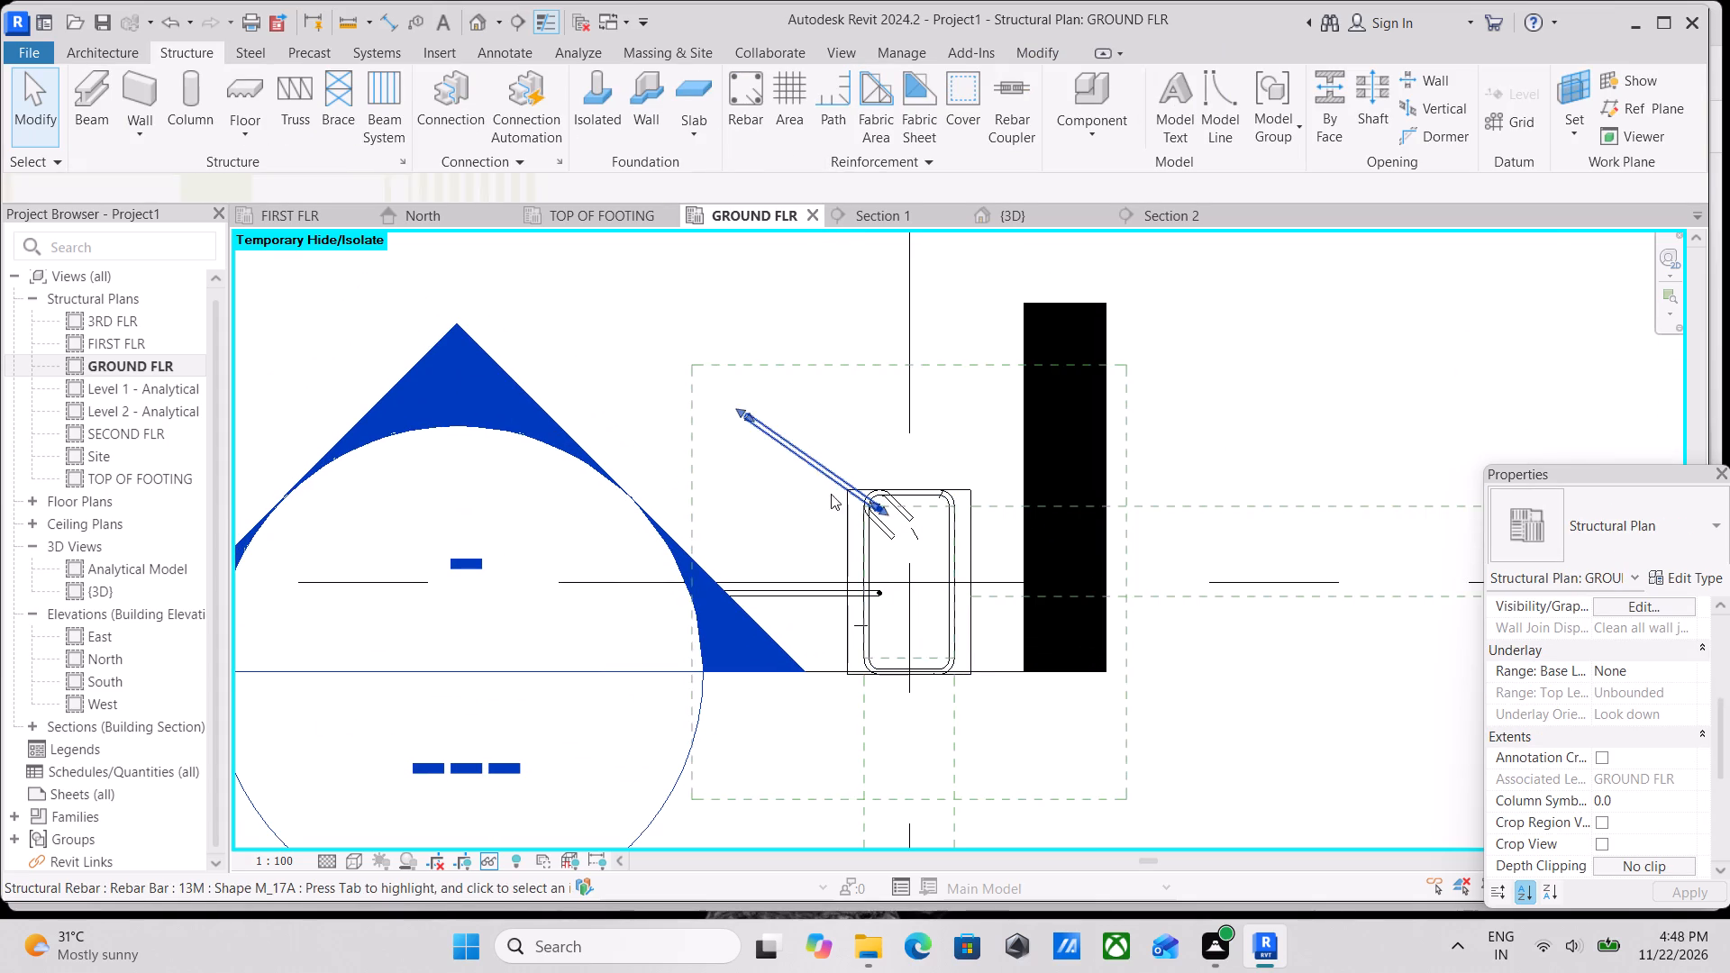
scroll(852, 545, up, 4)
click(865, 549)
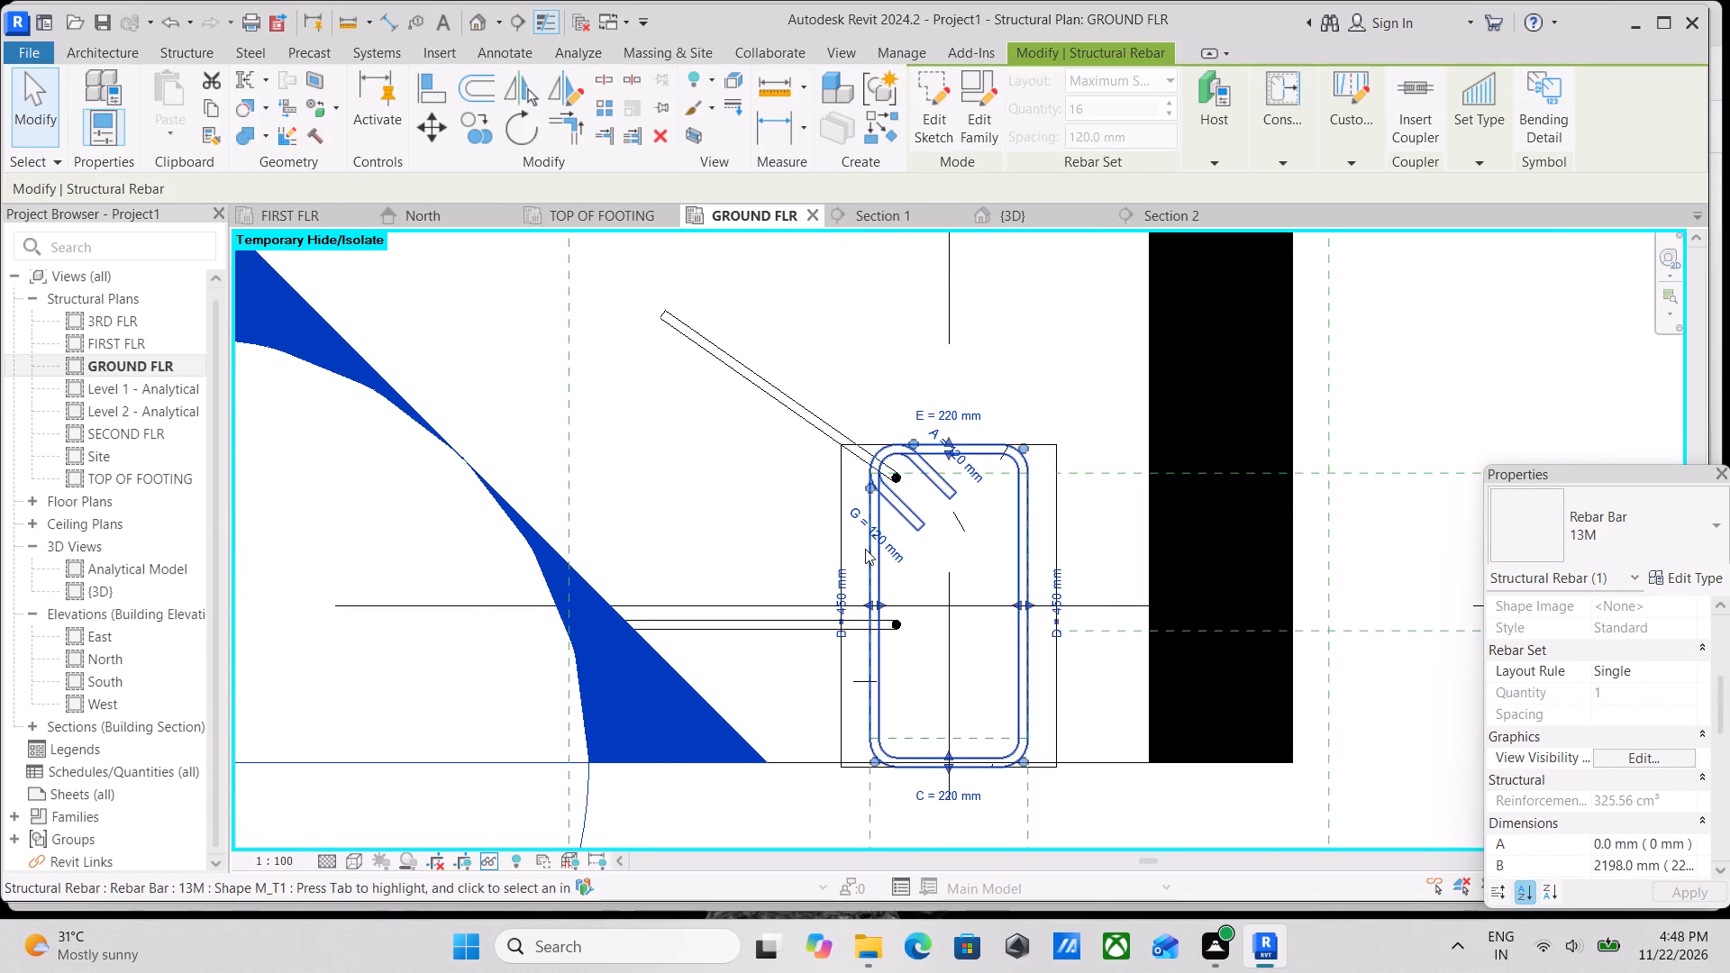
scroll(986, 495, up, 3)
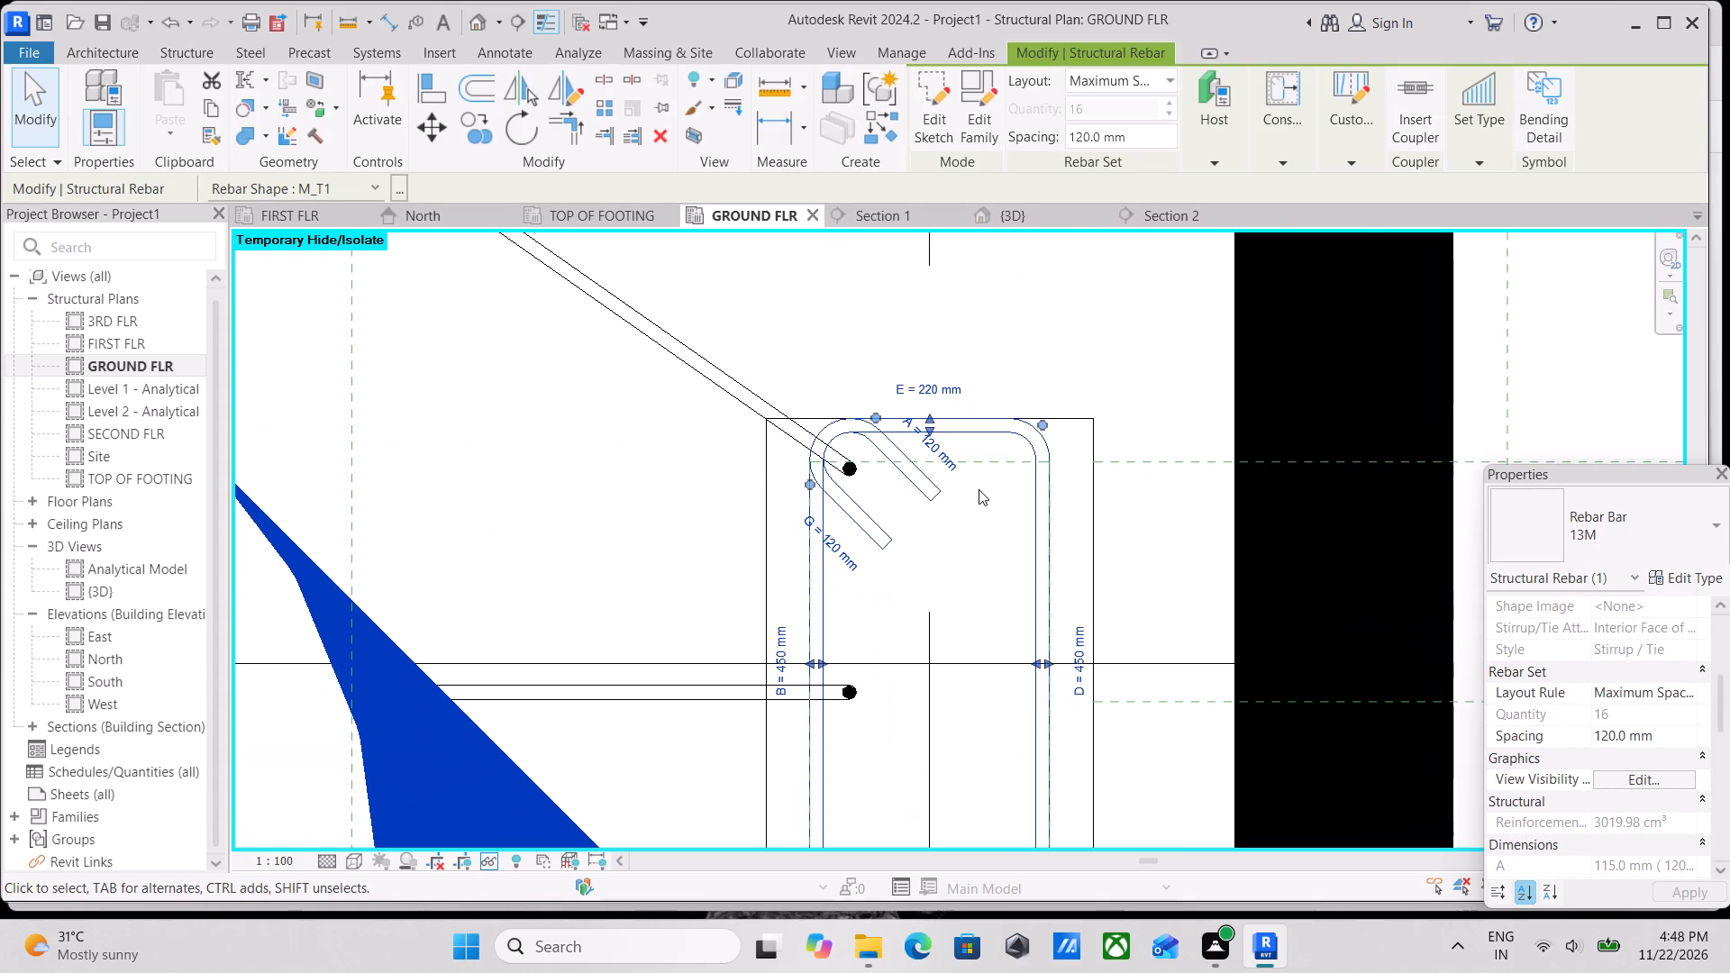
key(Up)
key(Up)
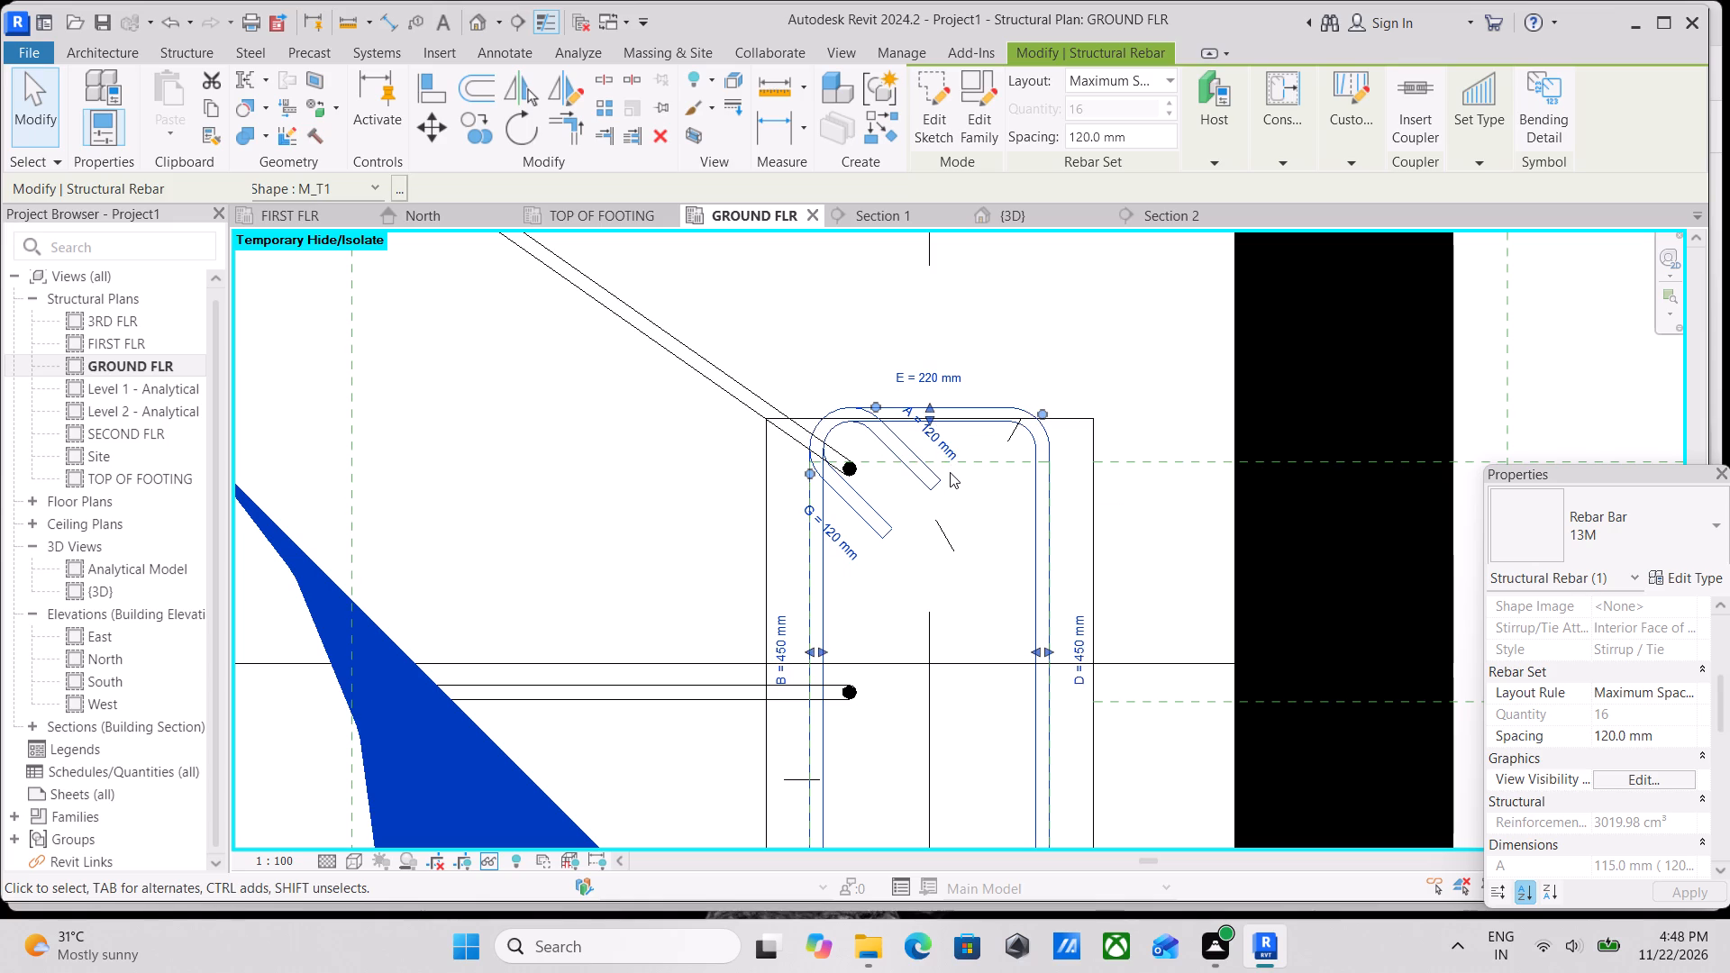
key(Down)
key(Down)
key(Down)
key(Down)
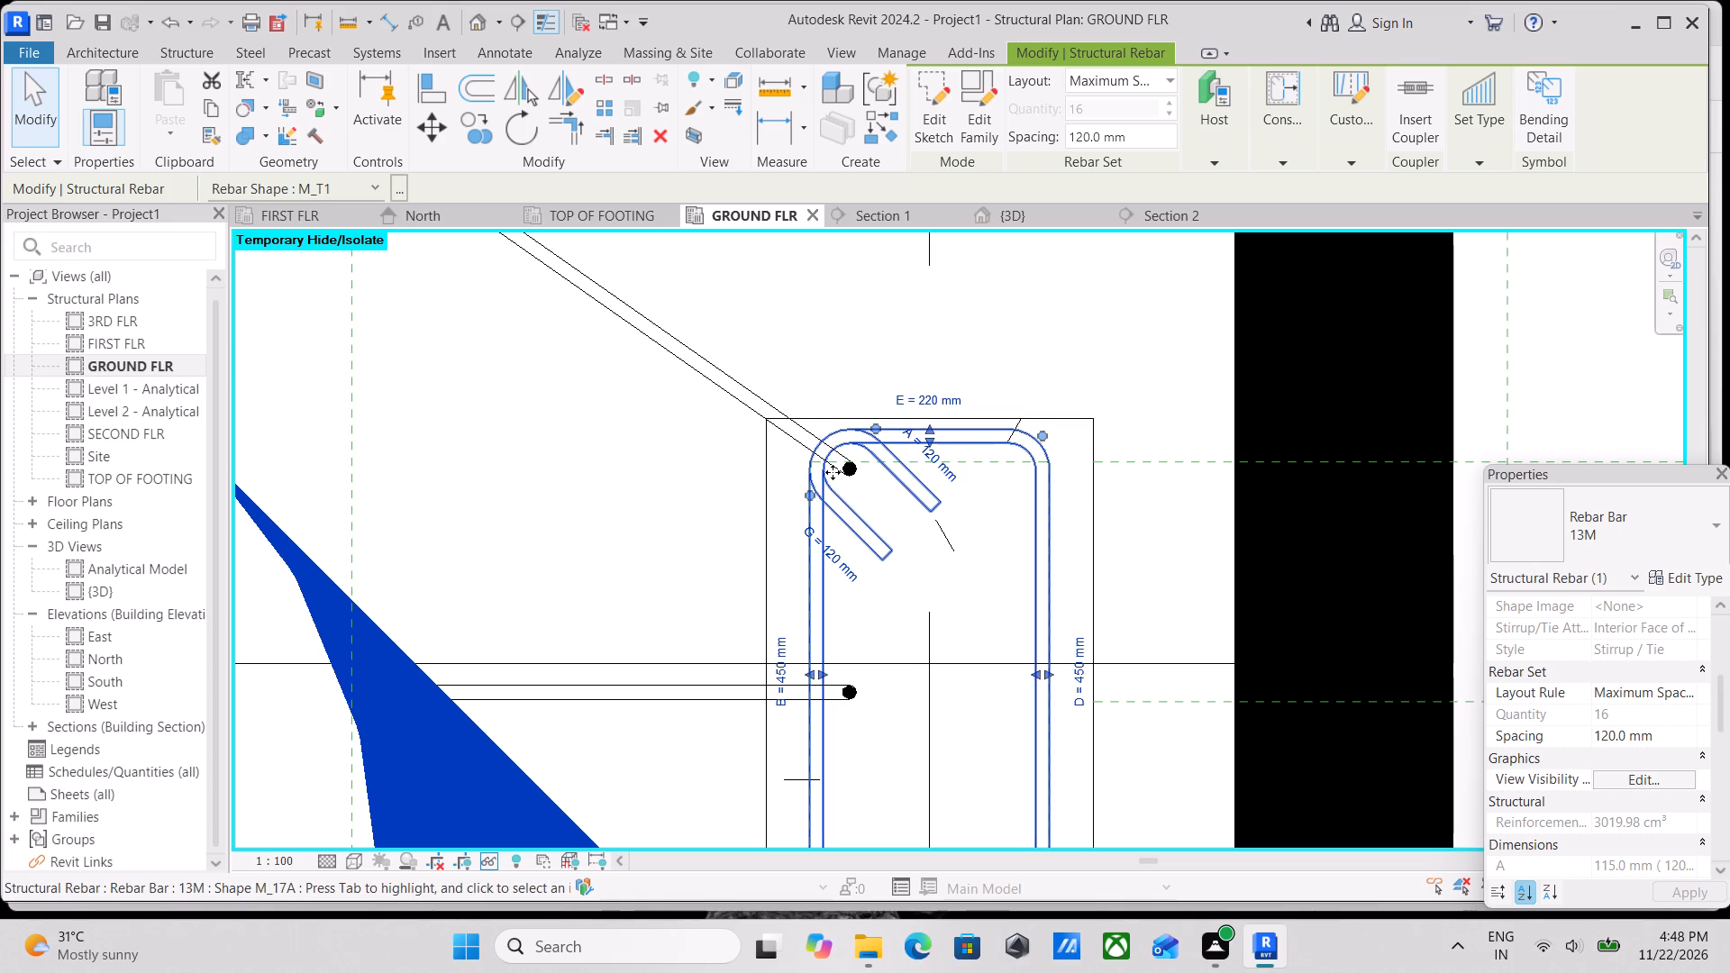
Nudge the rotated M_17A bar slightly towards the column's outer short face, closer to the M_T1 tie's hooked corner.
click(755, 402)
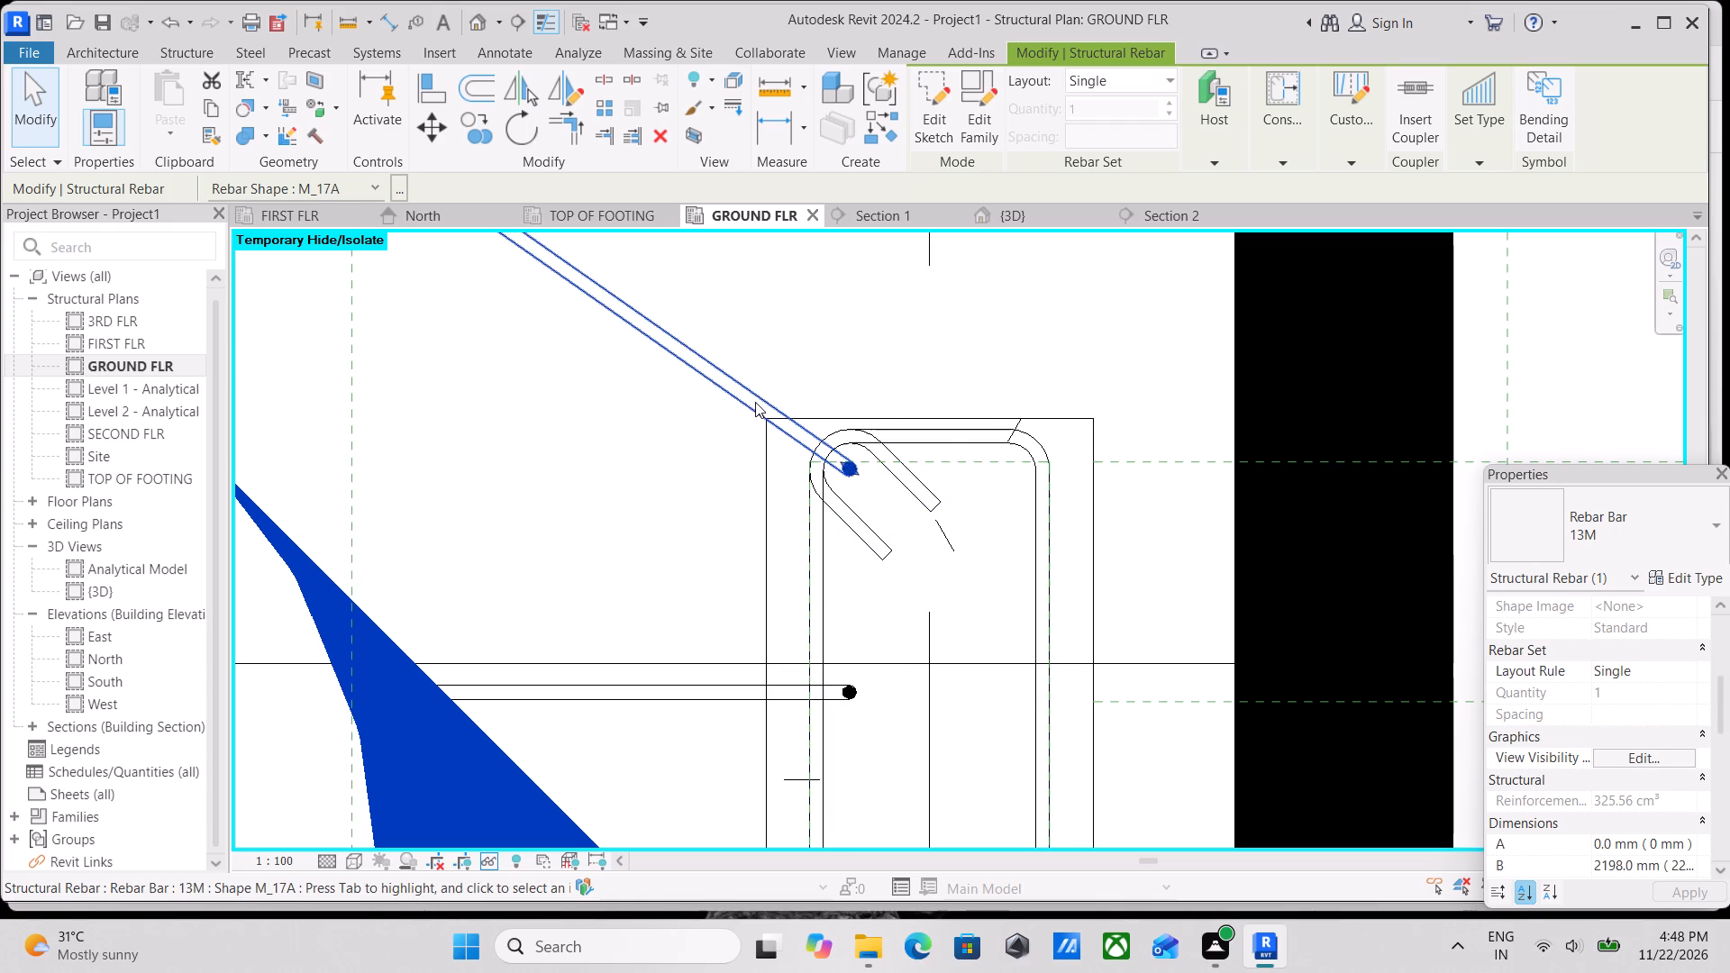
key(Up)
key(Up)
key(Up)
Examine the column and its reinforcement in the Section 2 and Section 1 views.
scroll(931, 525, down, 2)
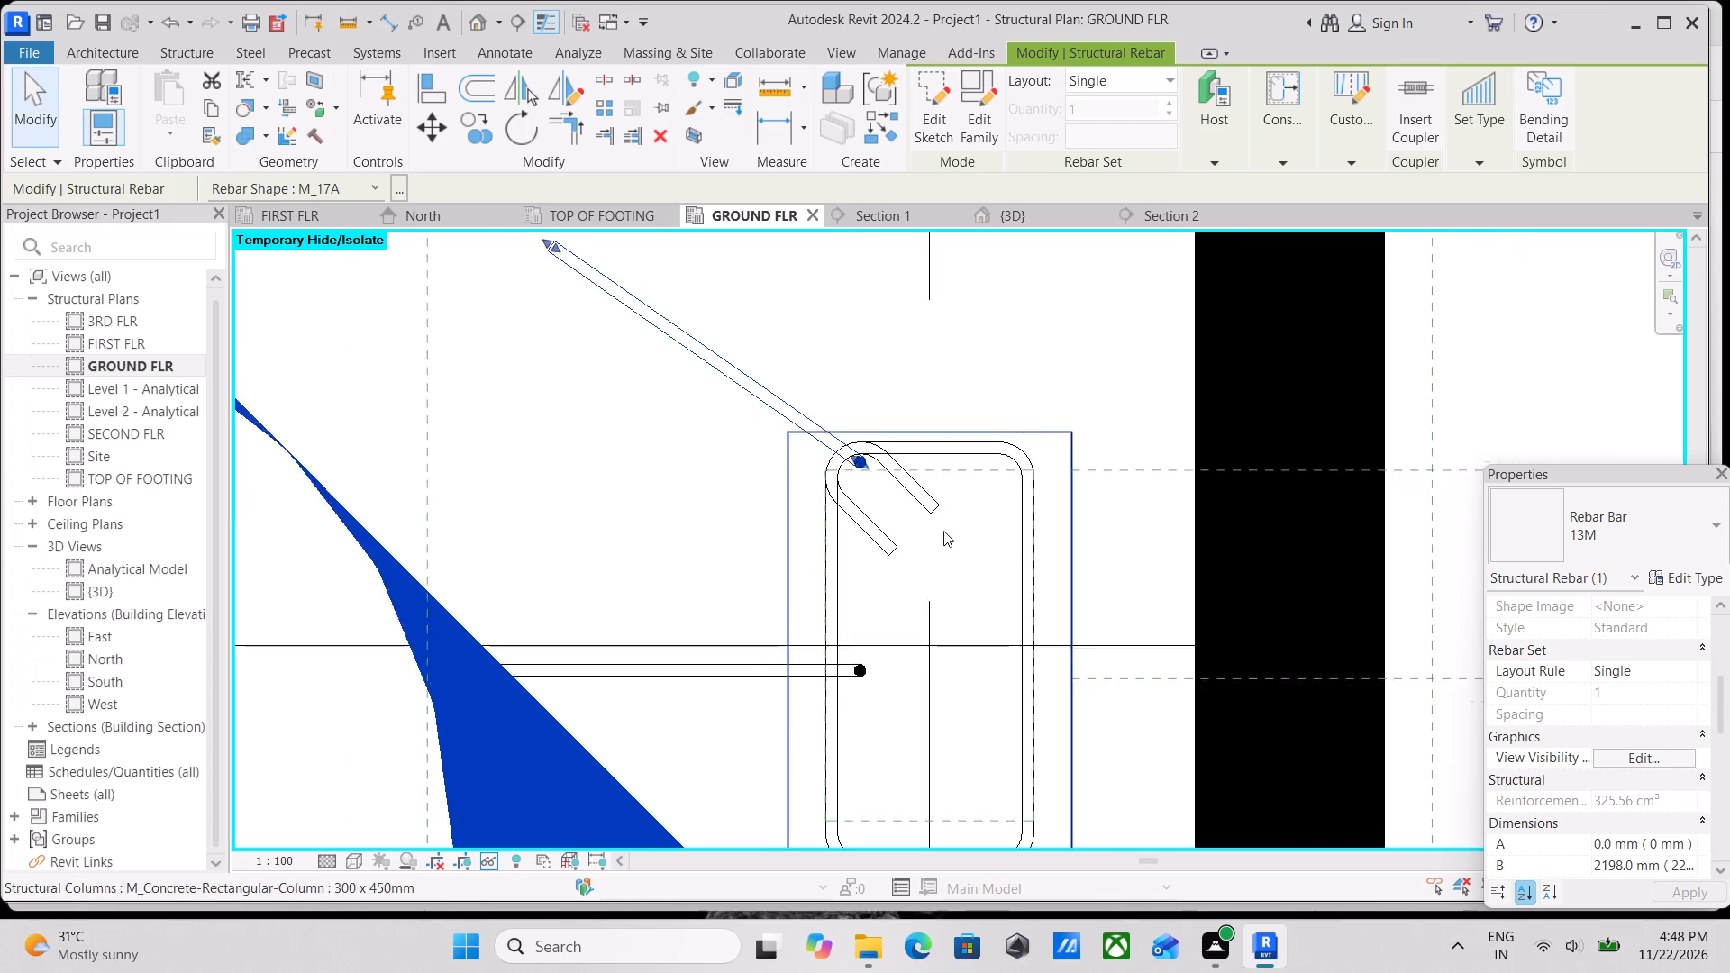
scroll(943, 531, down, 2)
scroll(1110, 460, down, 3)
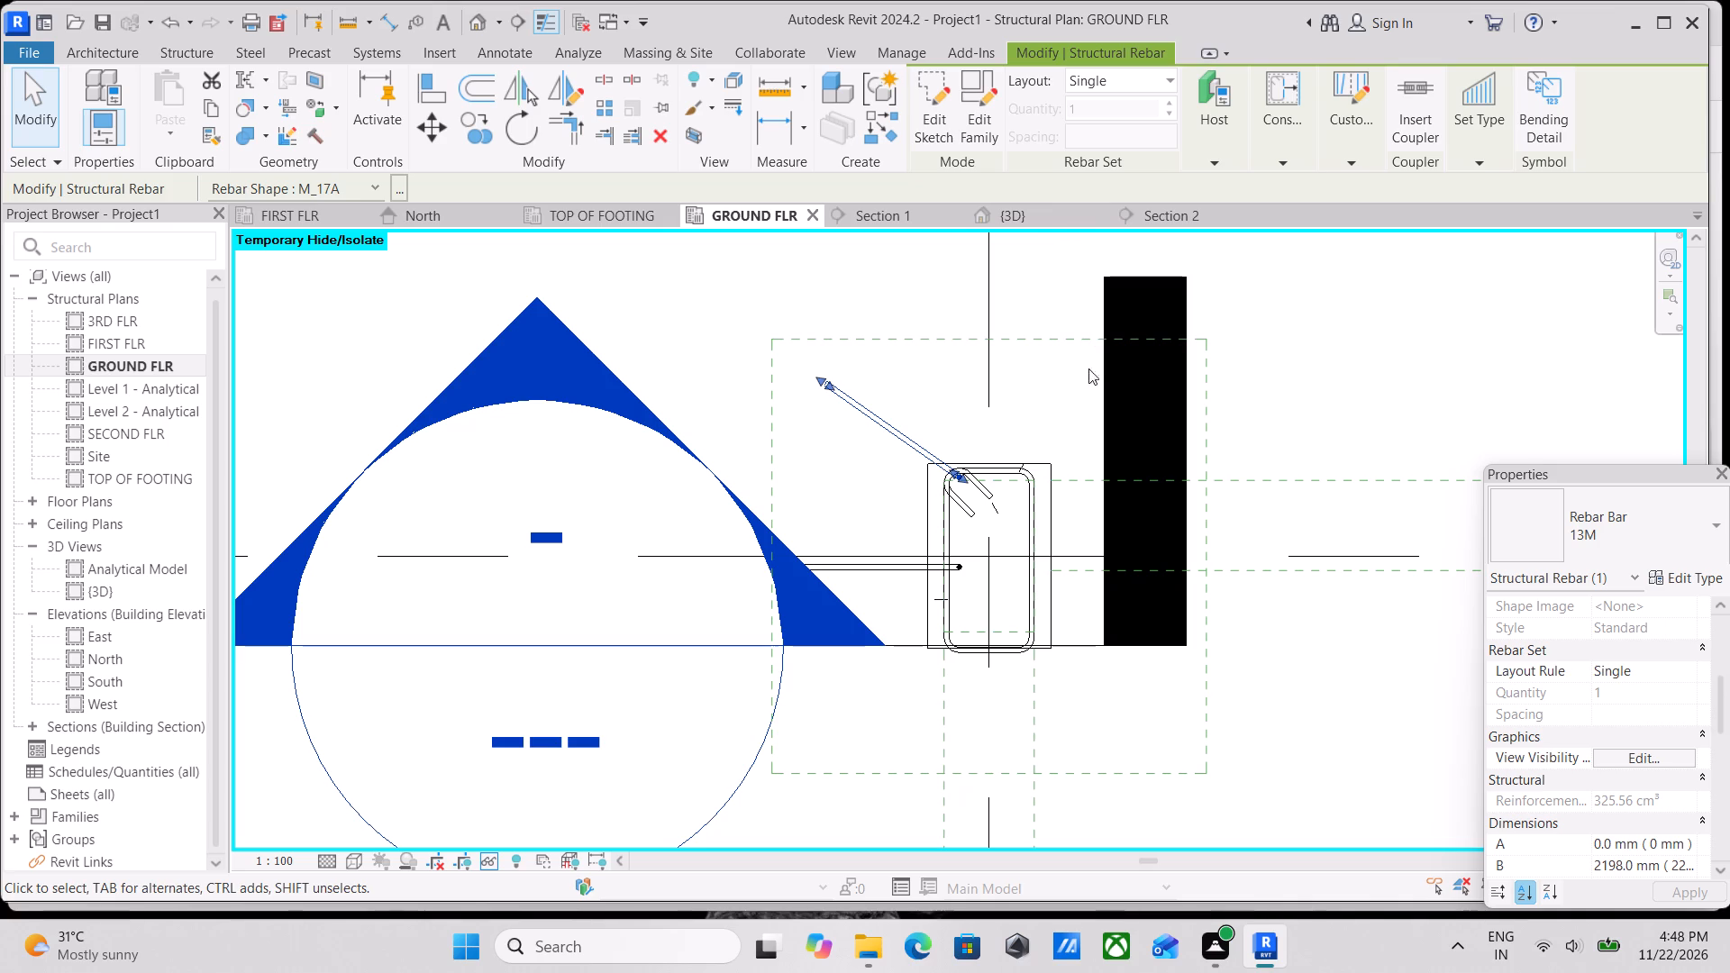
click(1171, 218)
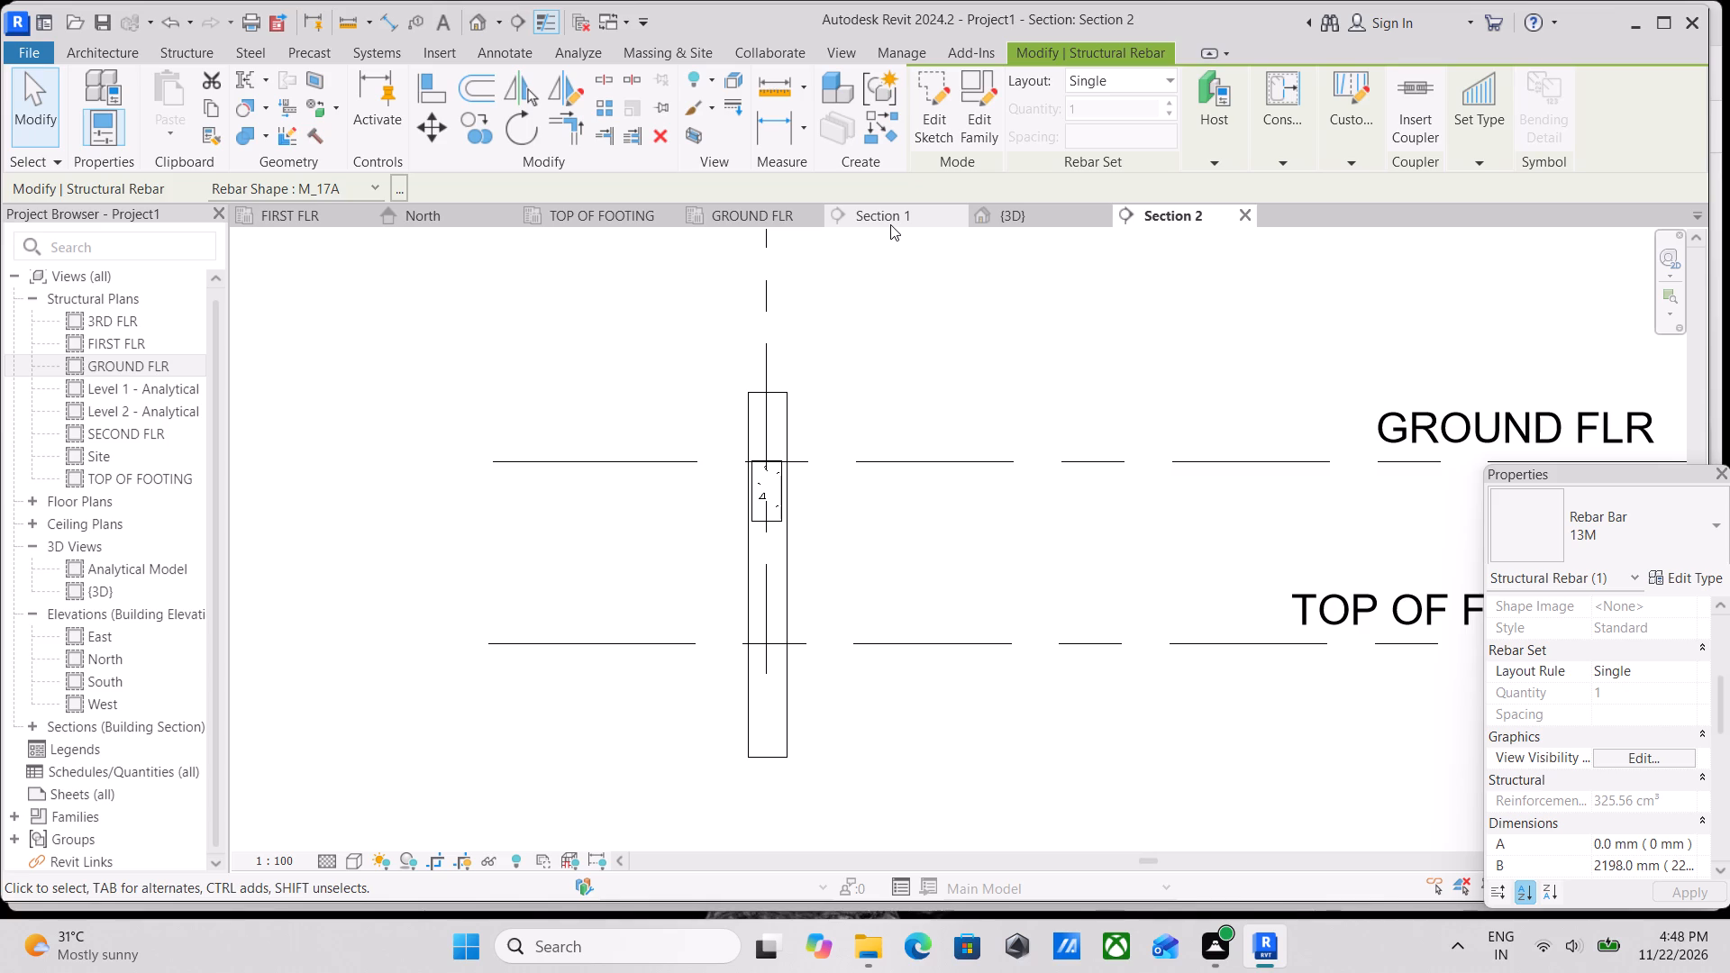
scroll(862, 326, up, 3)
middle_drag(727, 590, 803, 532)
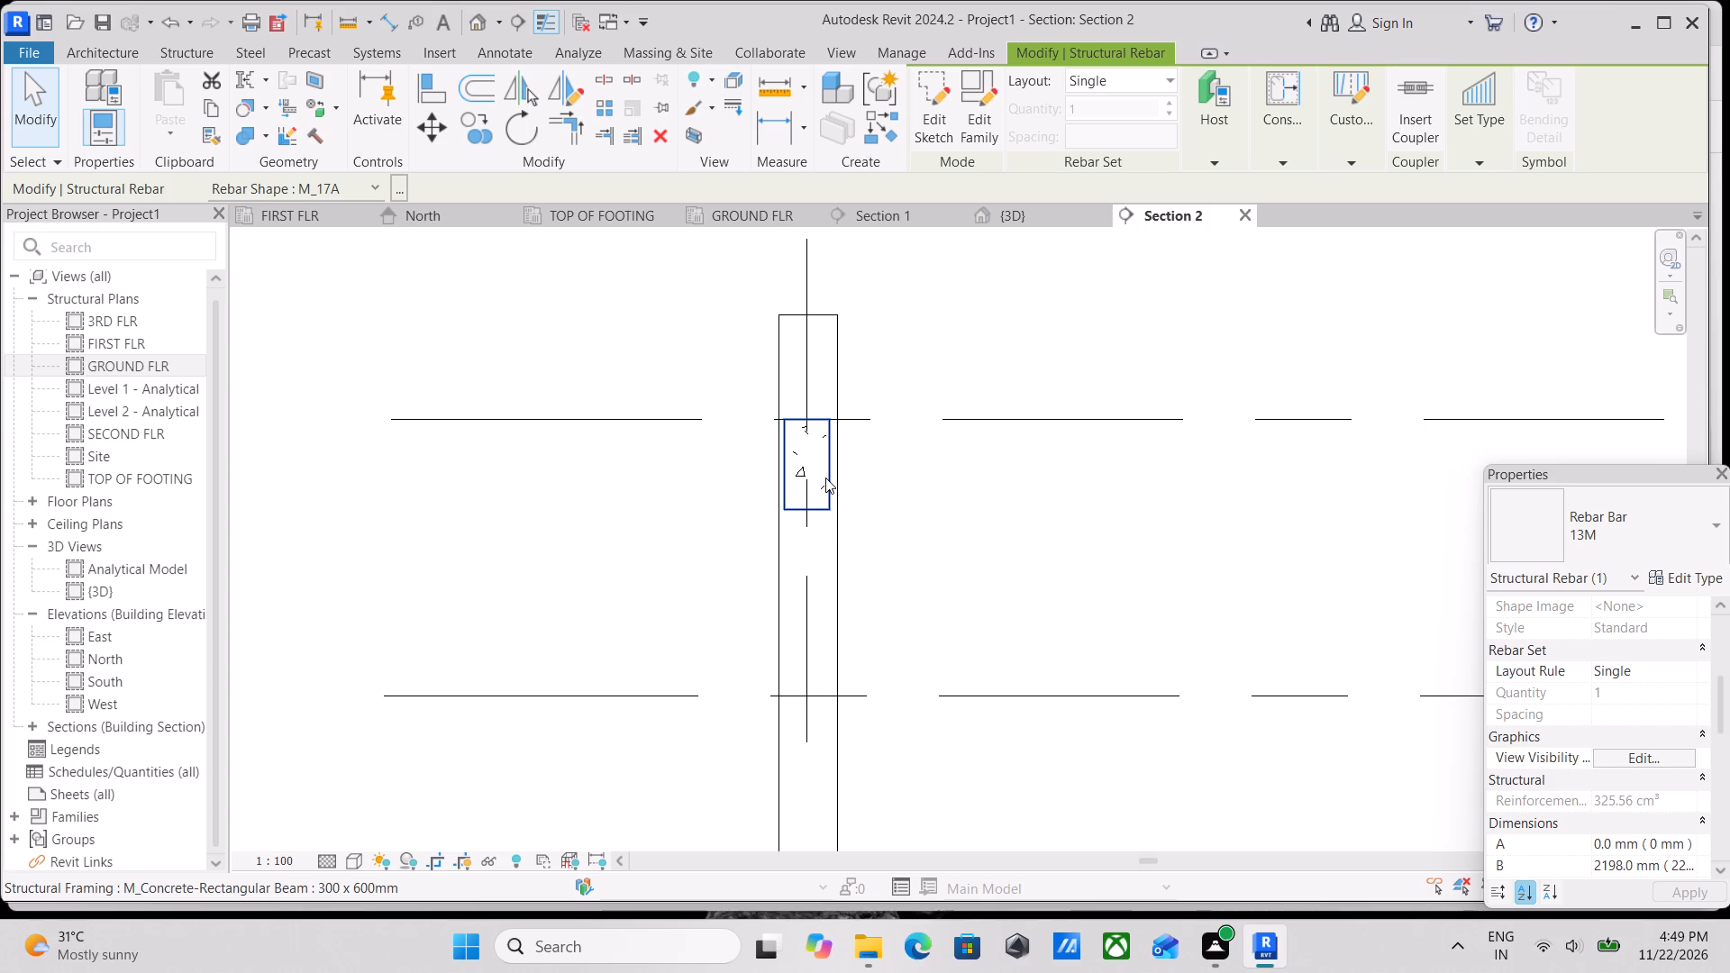
scroll(844, 488, up, 3)
scroll(842, 479, down, 4)
middle_drag(860, 433, 915, 347)
click(909, 212)
scroll(906, 395, down, 2)
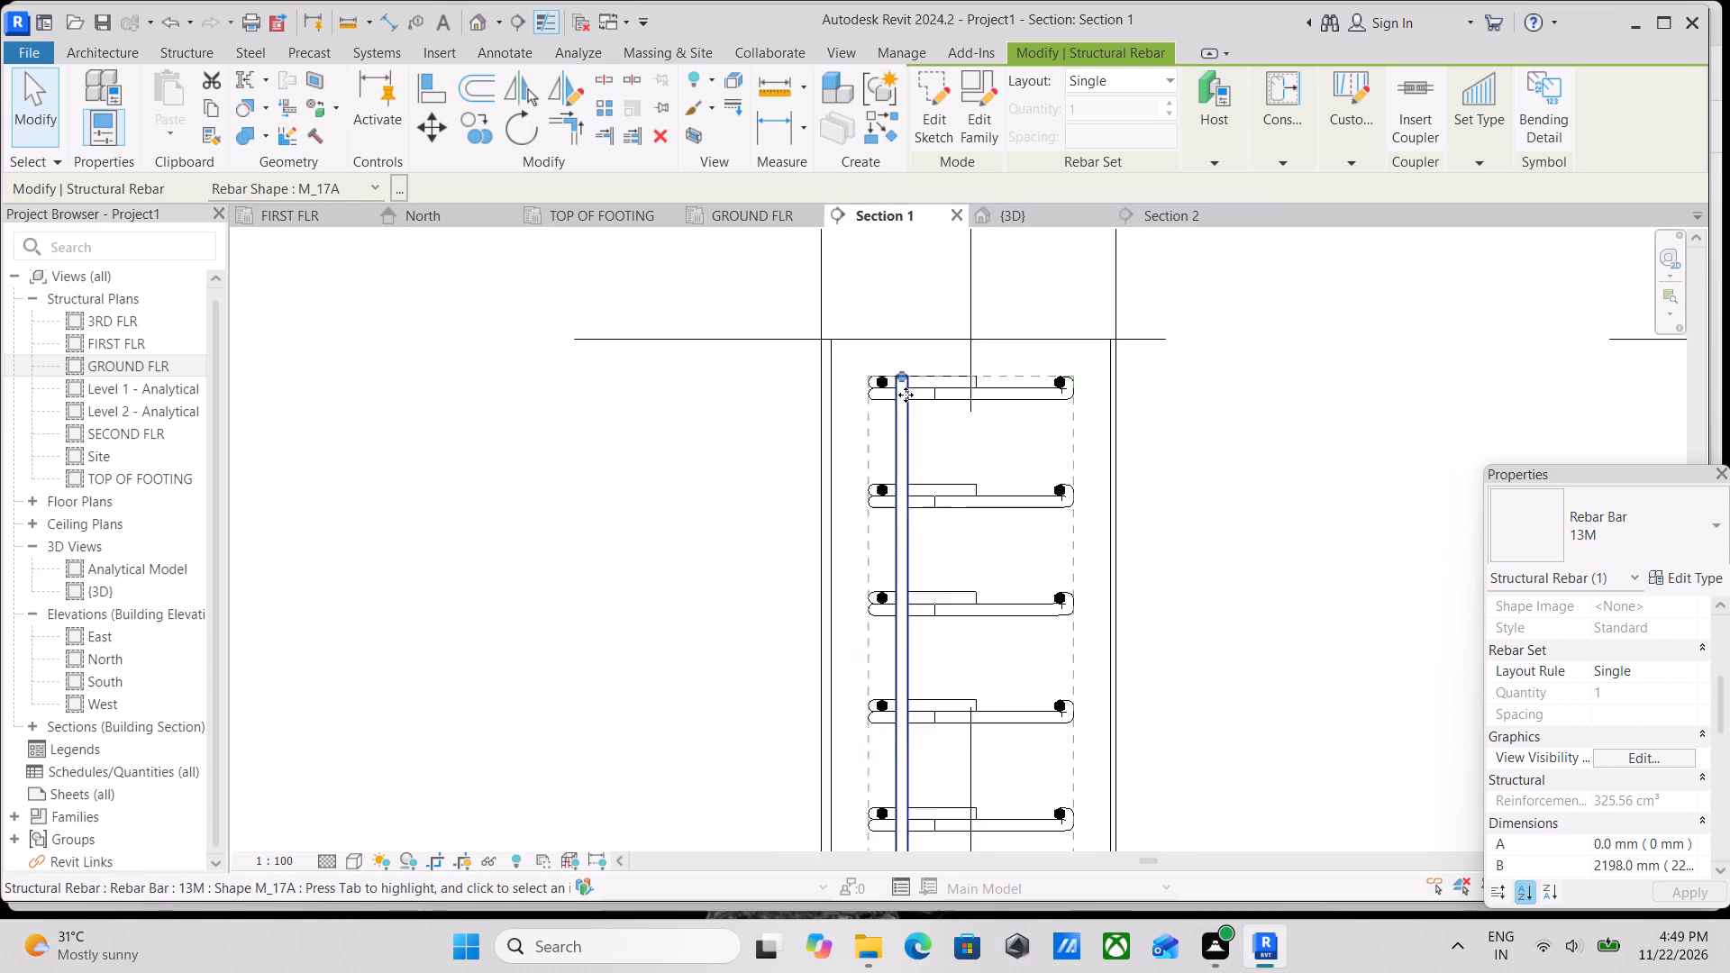
scroll(906, 395, down, 1)
middle_drag(906, 393, 914, 340)
scroll(916, 342, up, 1)
click(1084, 357)
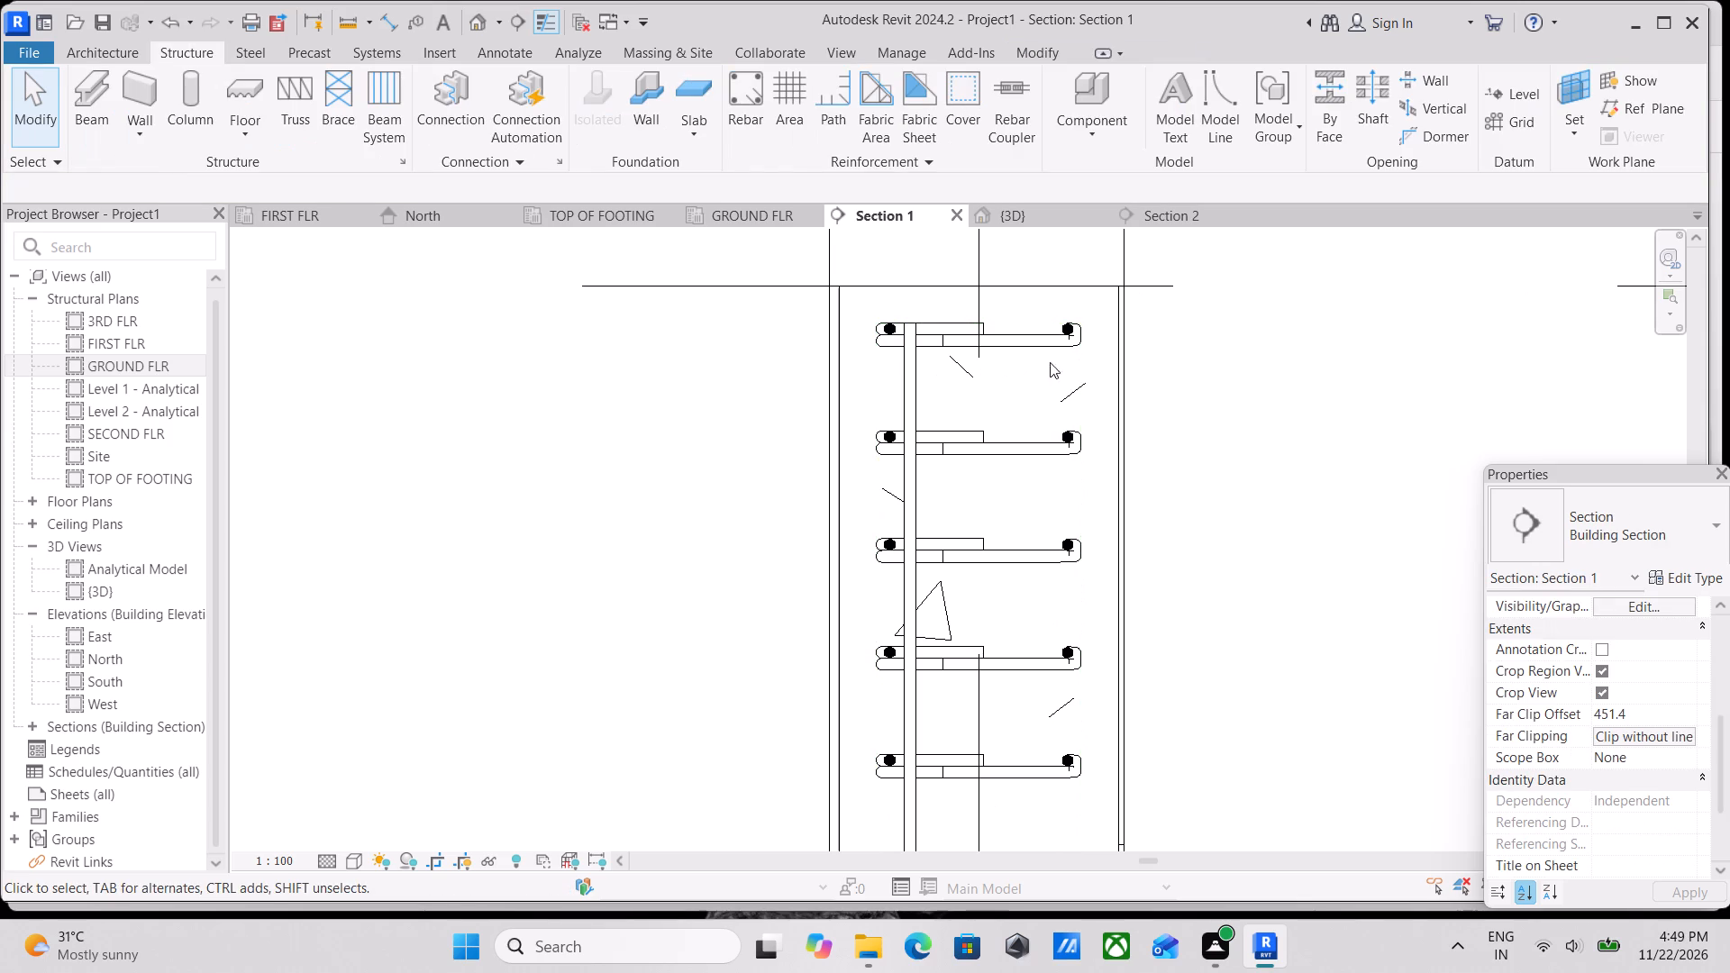
Set the column's rebar cover to Interior (shells) - 10M to 16M <13 mm> in the Section 1 view.
click(941, 320)
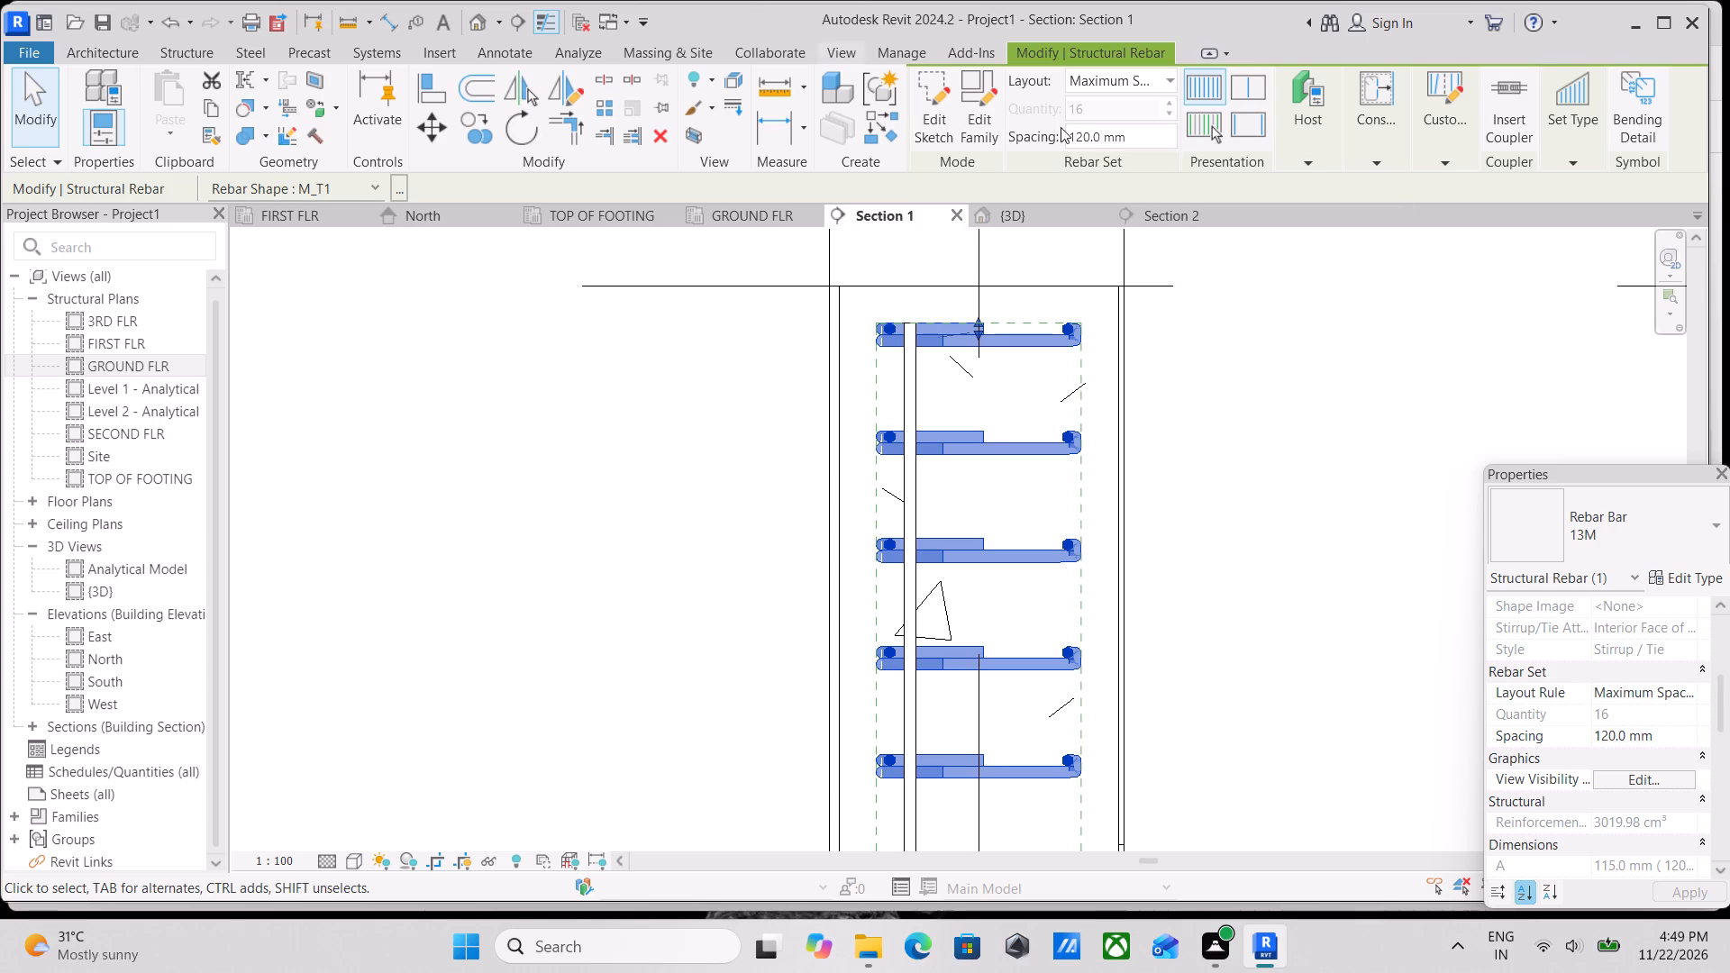
click(160, 46)
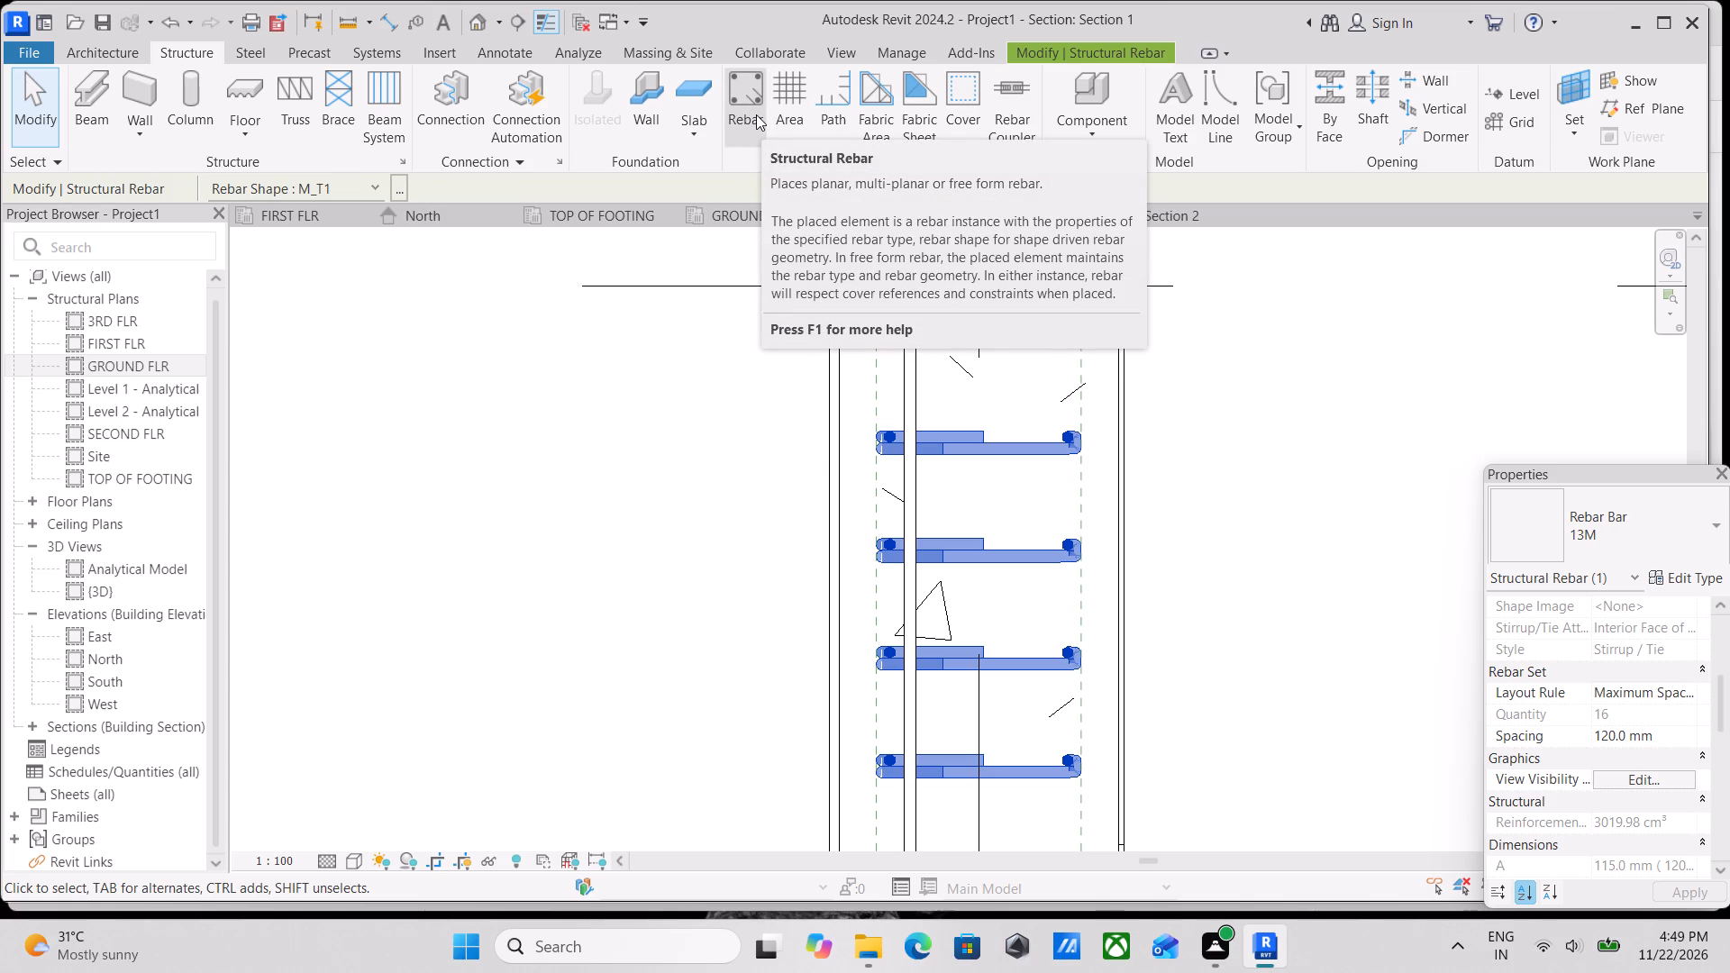
scroll(944, 416, up, 2)
scroll(831, 331, up, 4)
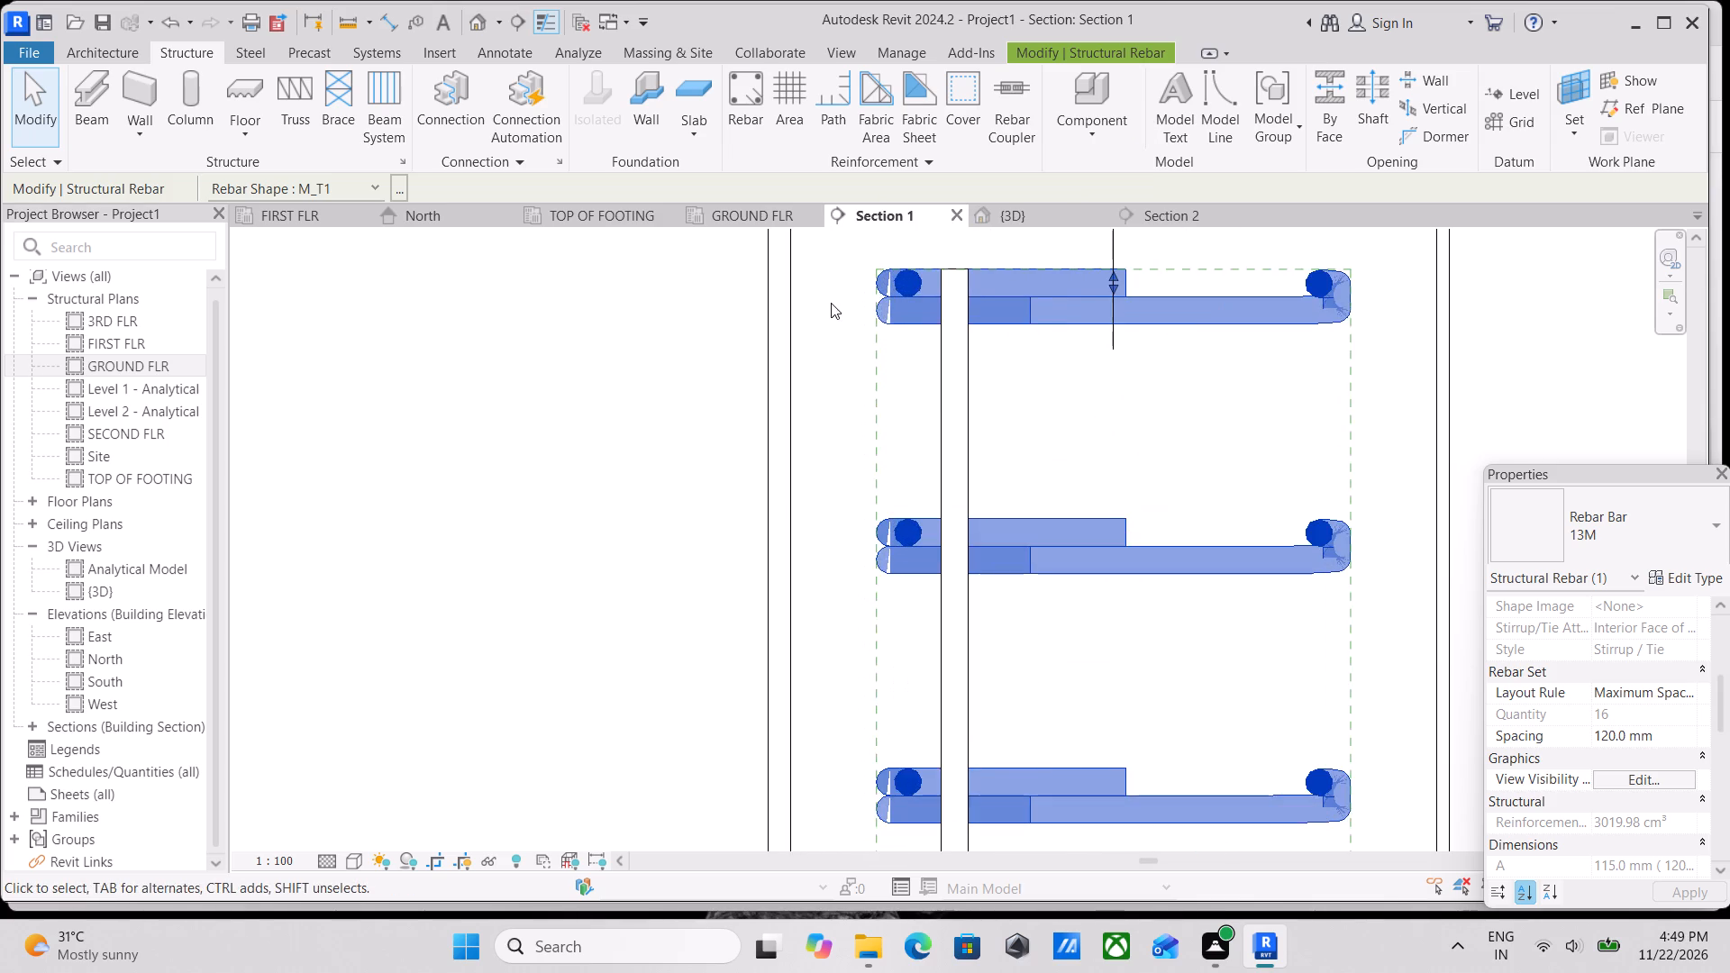
middle_drag(832, 299, 830, 398)
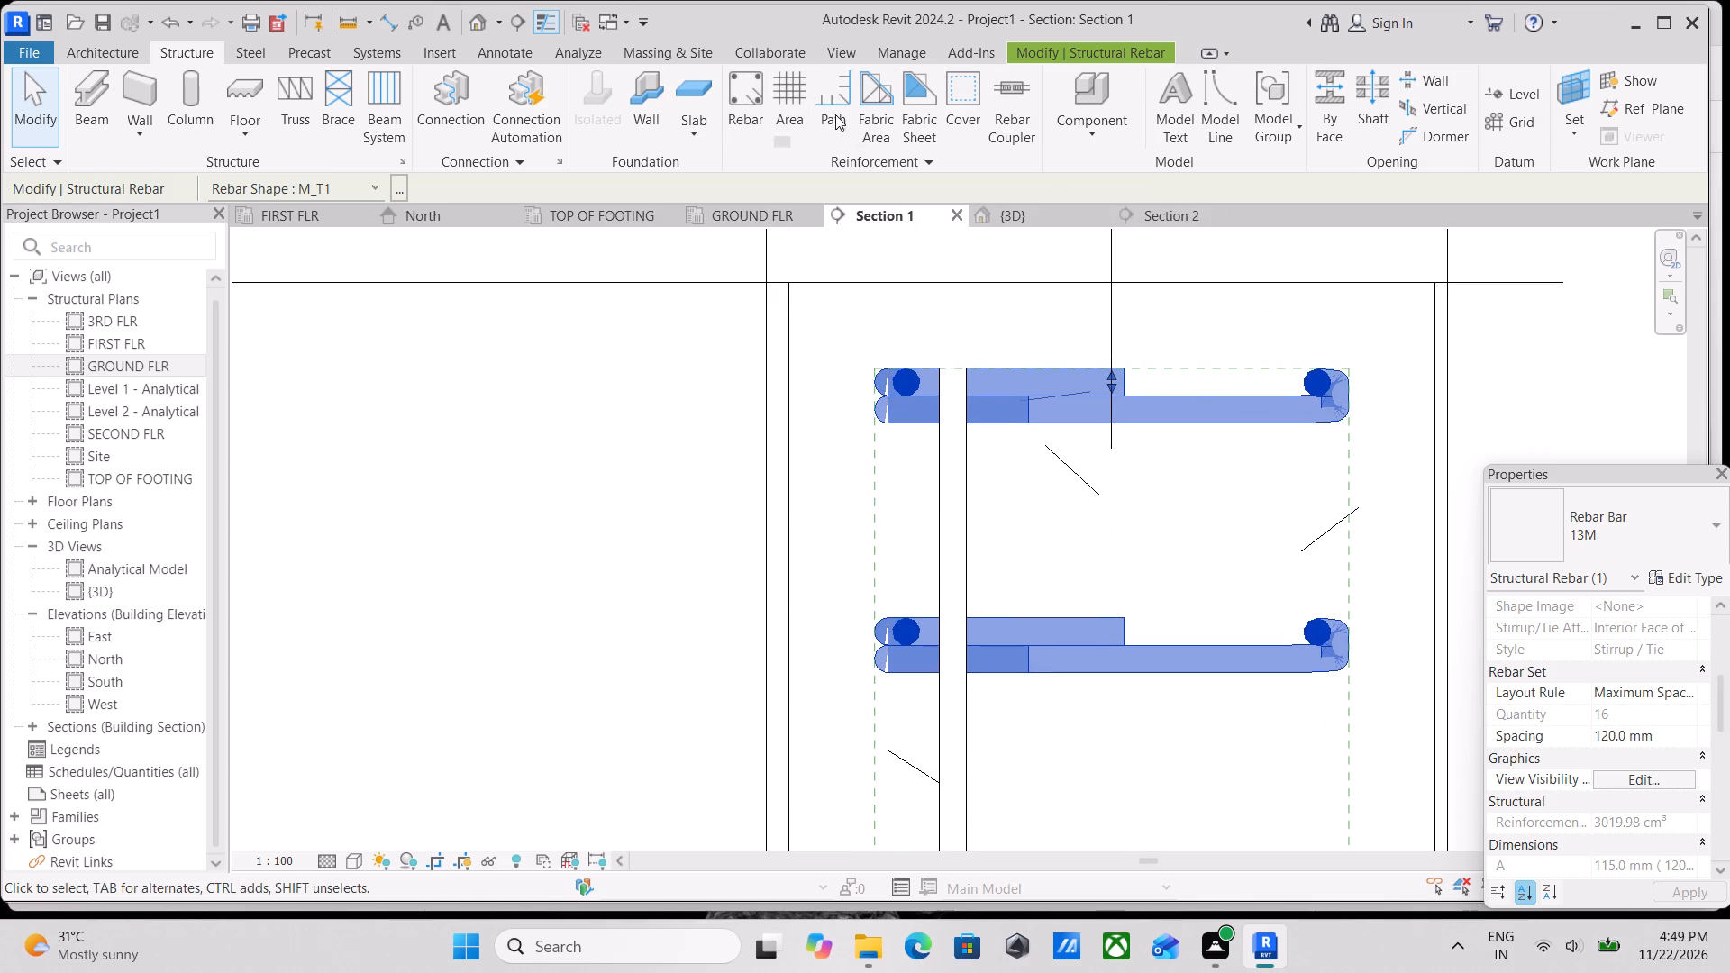
click(951, 105)
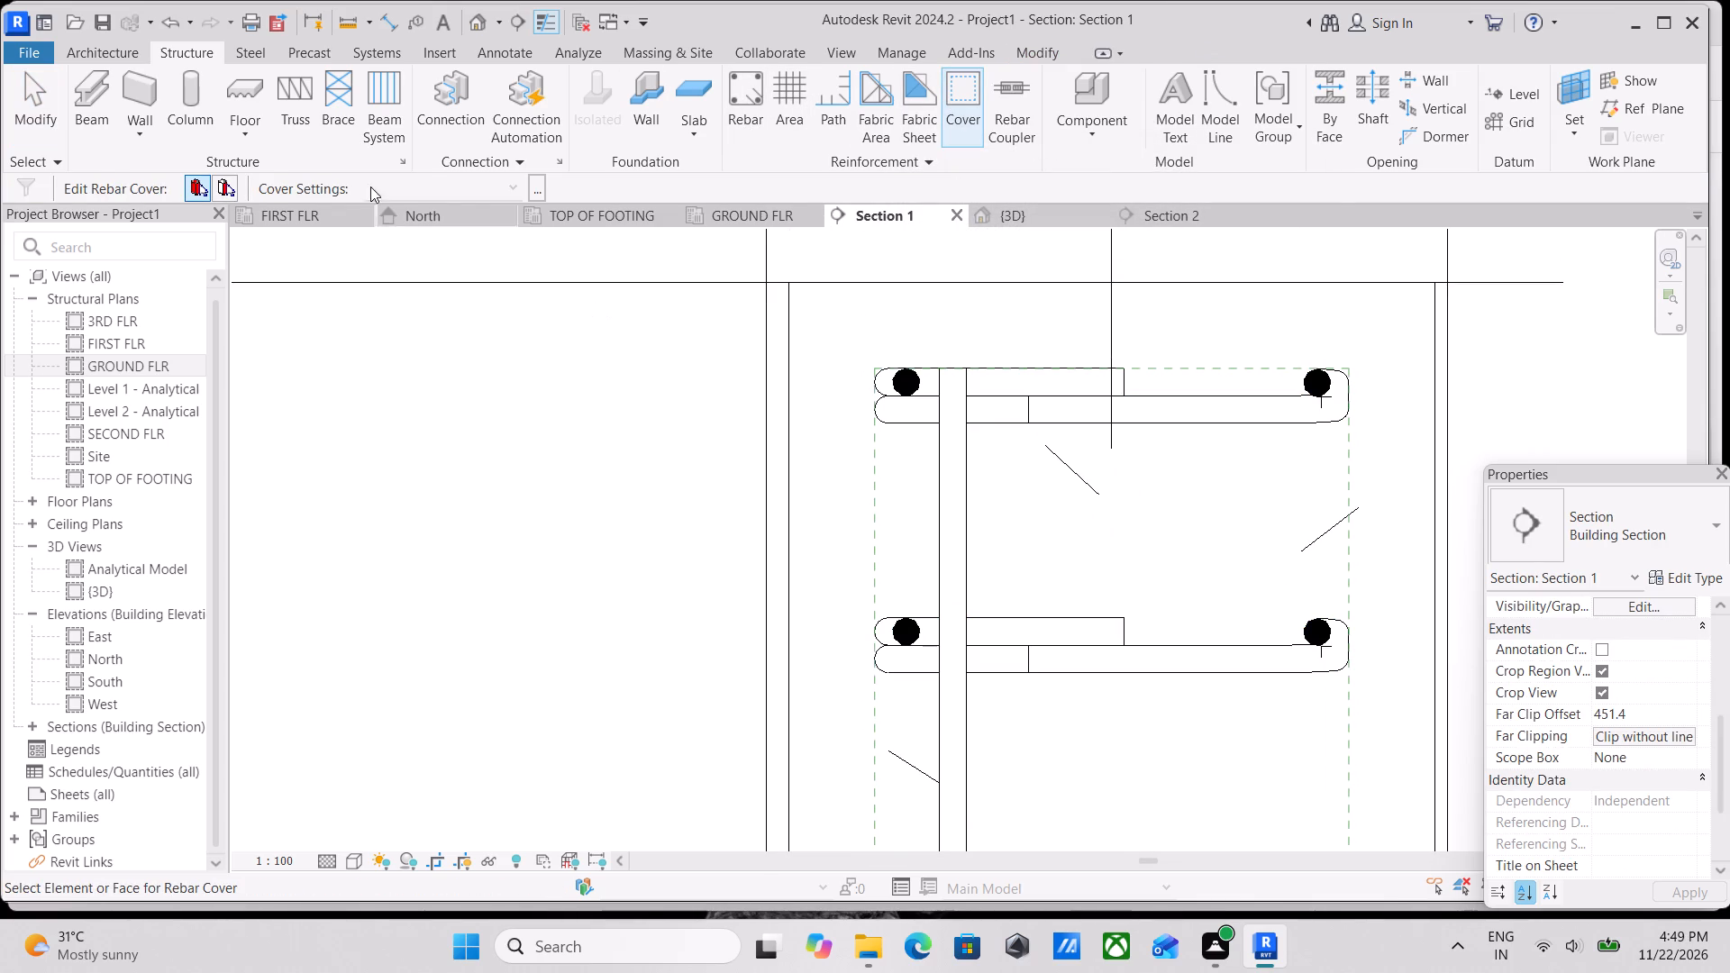
click(467, 196)
click(513, 183)
click(196, 177)
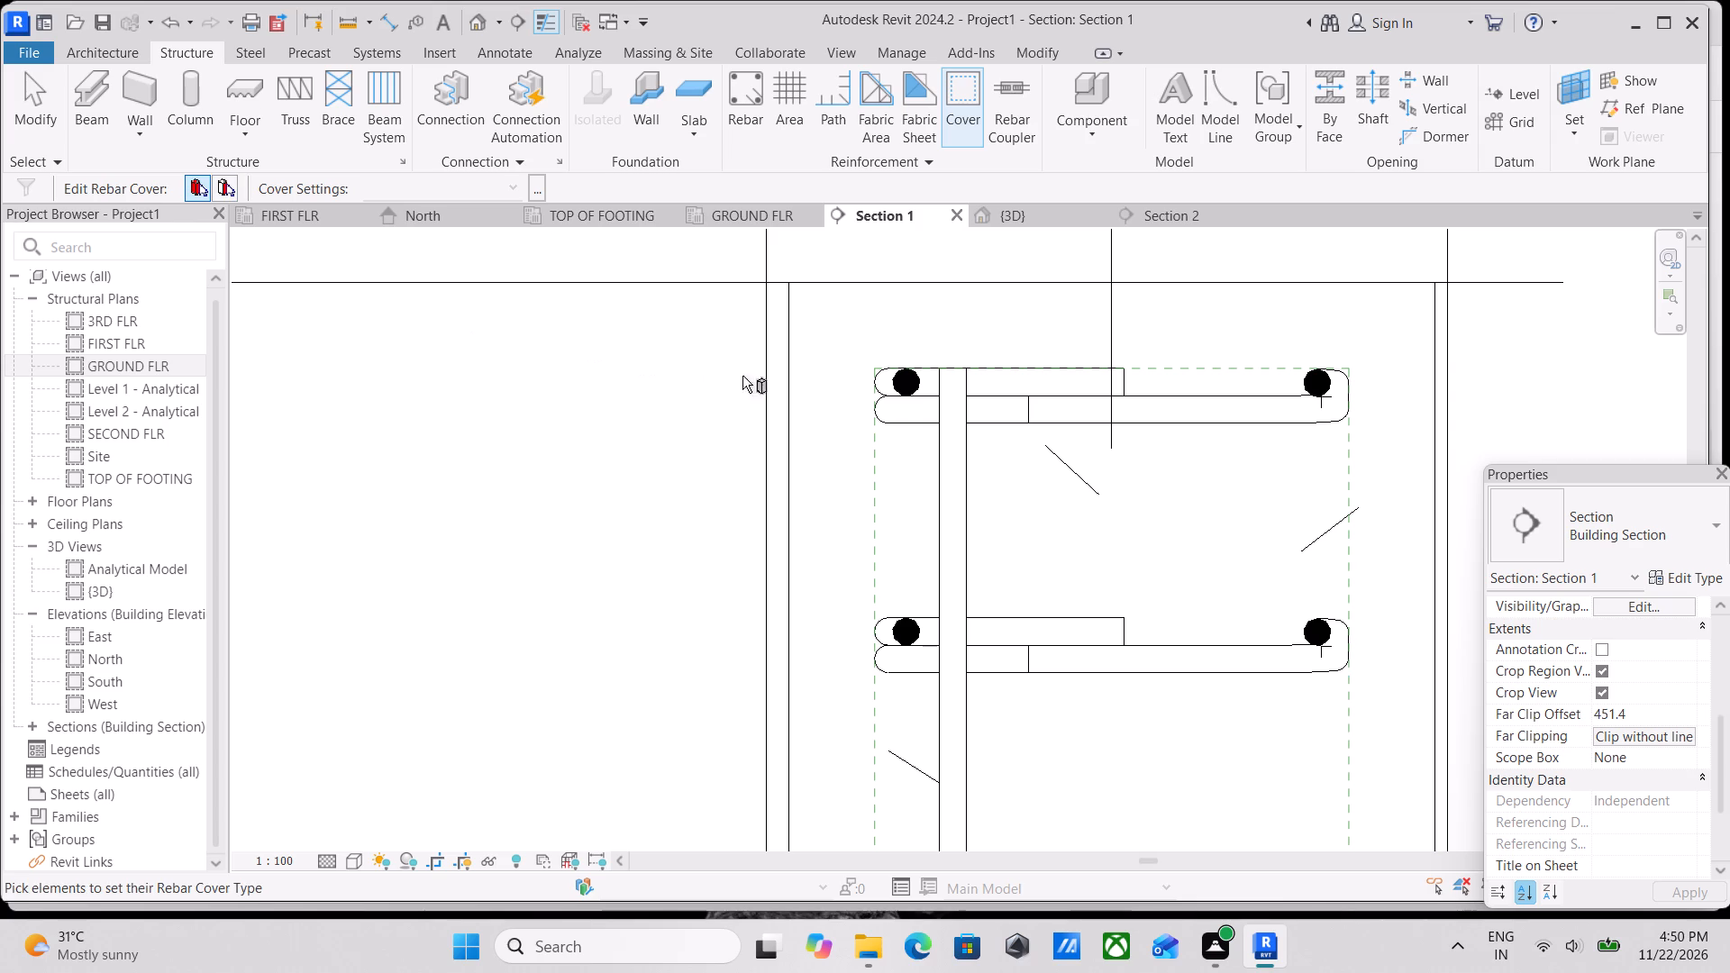
click(789, 349)
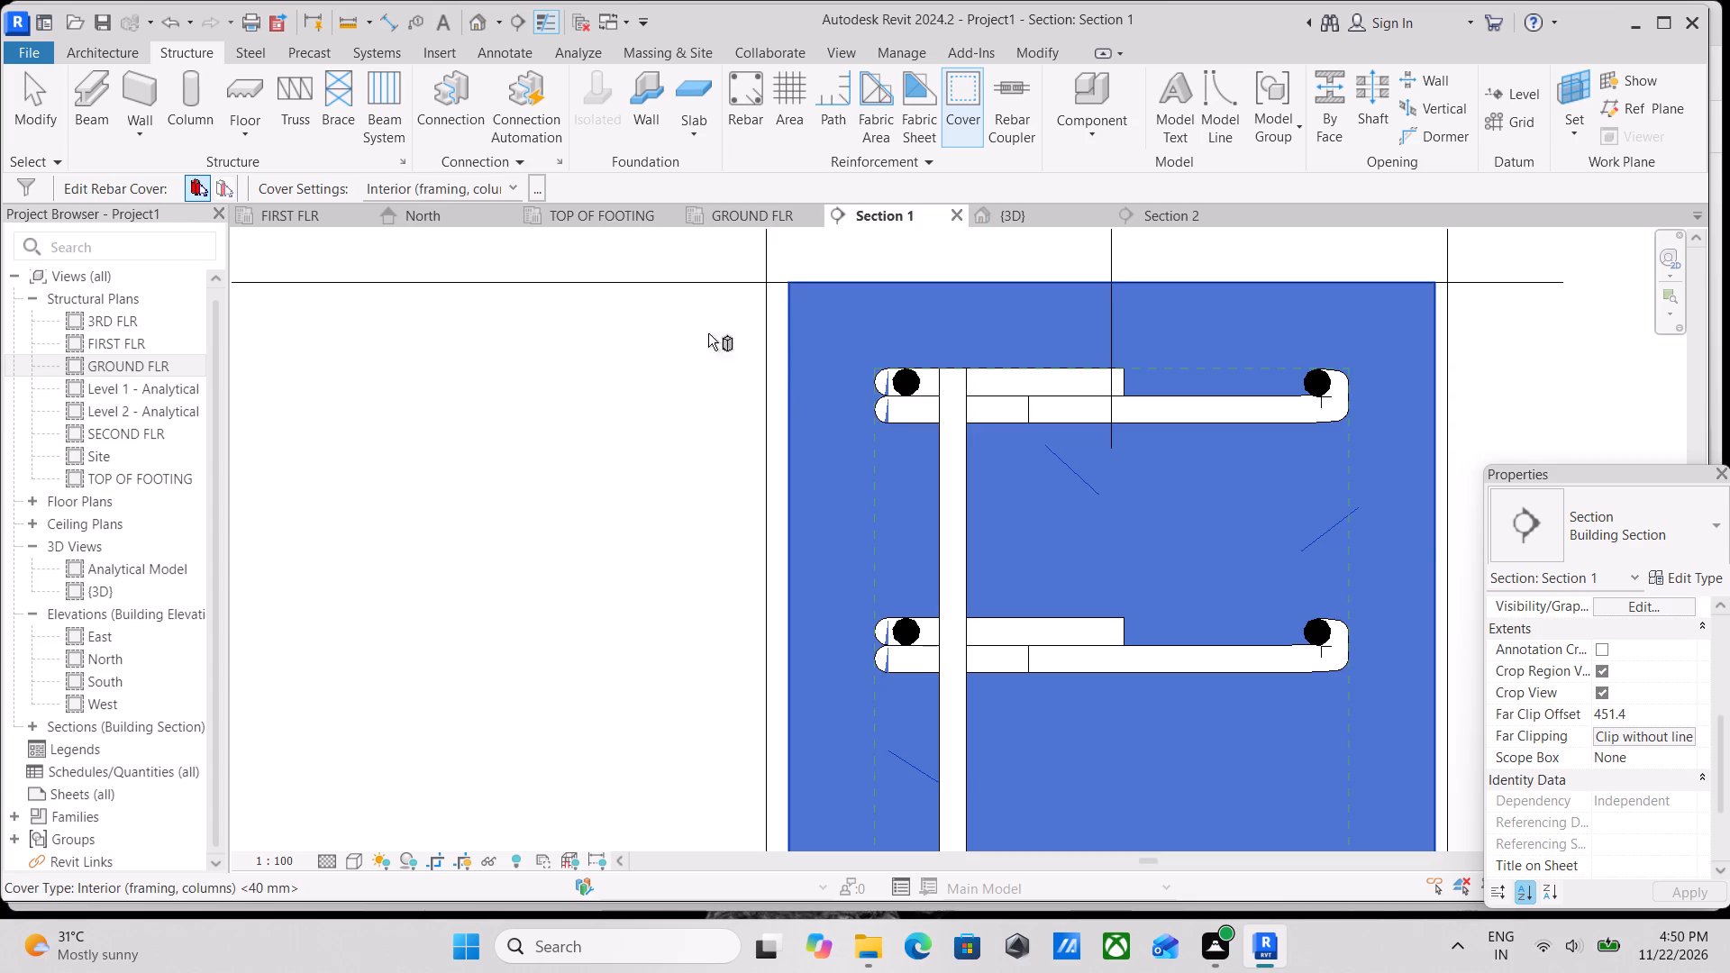
click(526, 178)
click(507, 183)
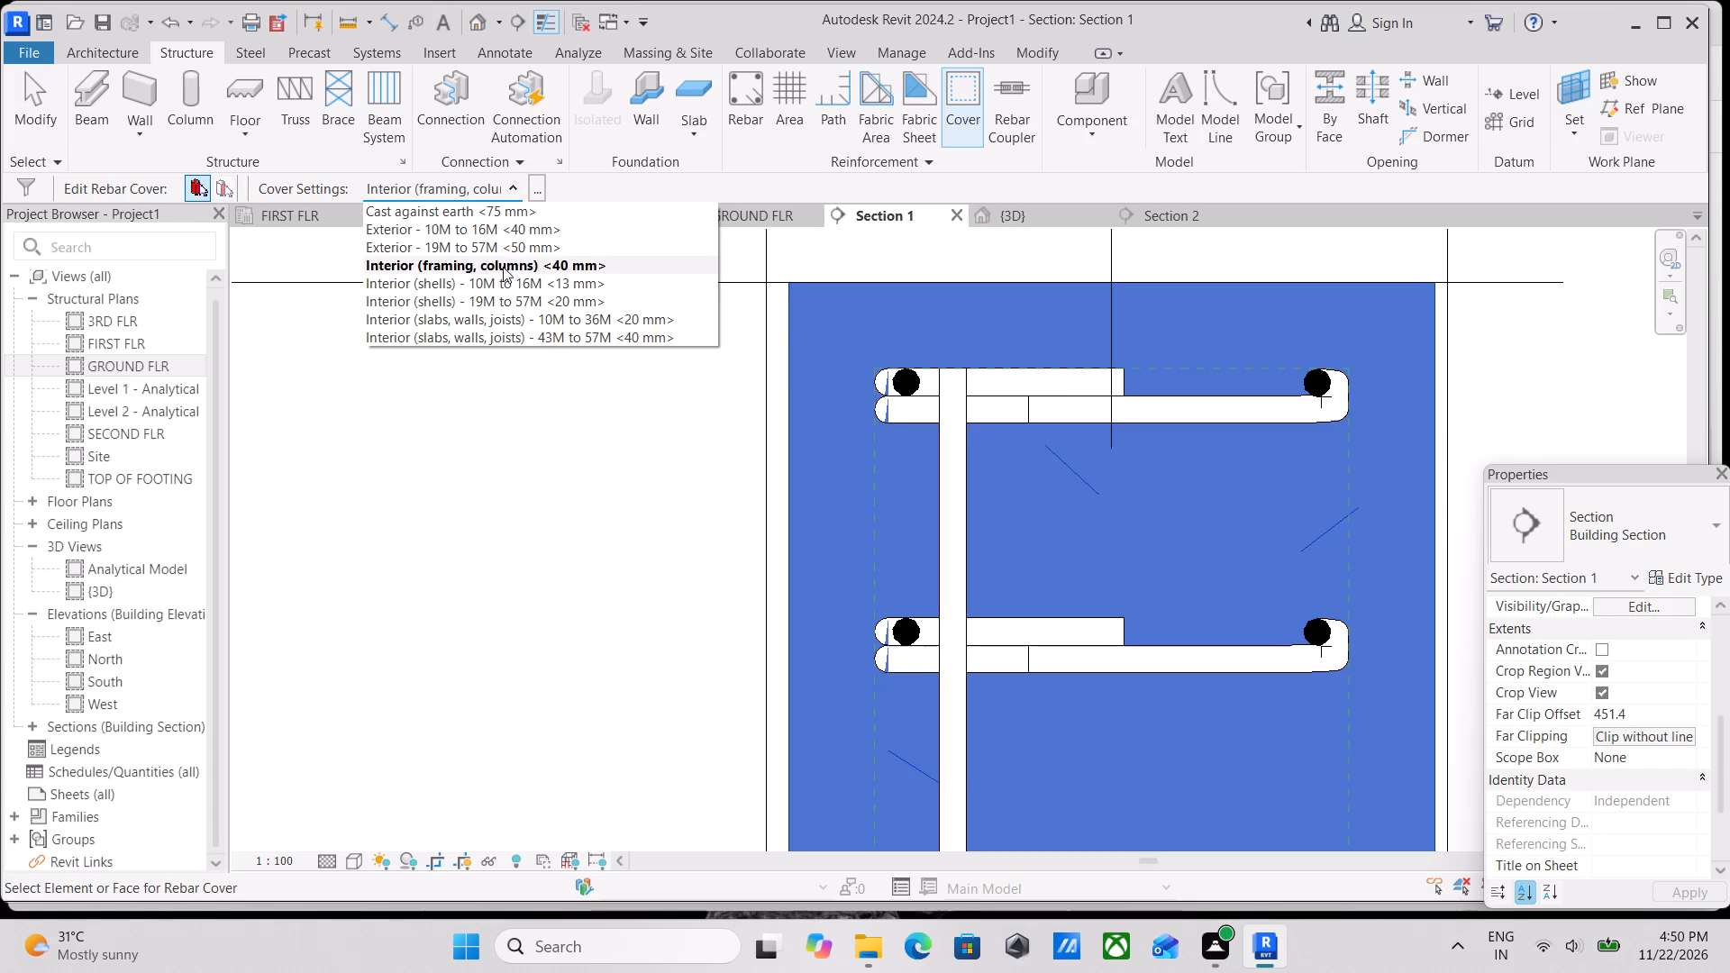
click(507, 285)
scroll(1088, 402, down, 3)
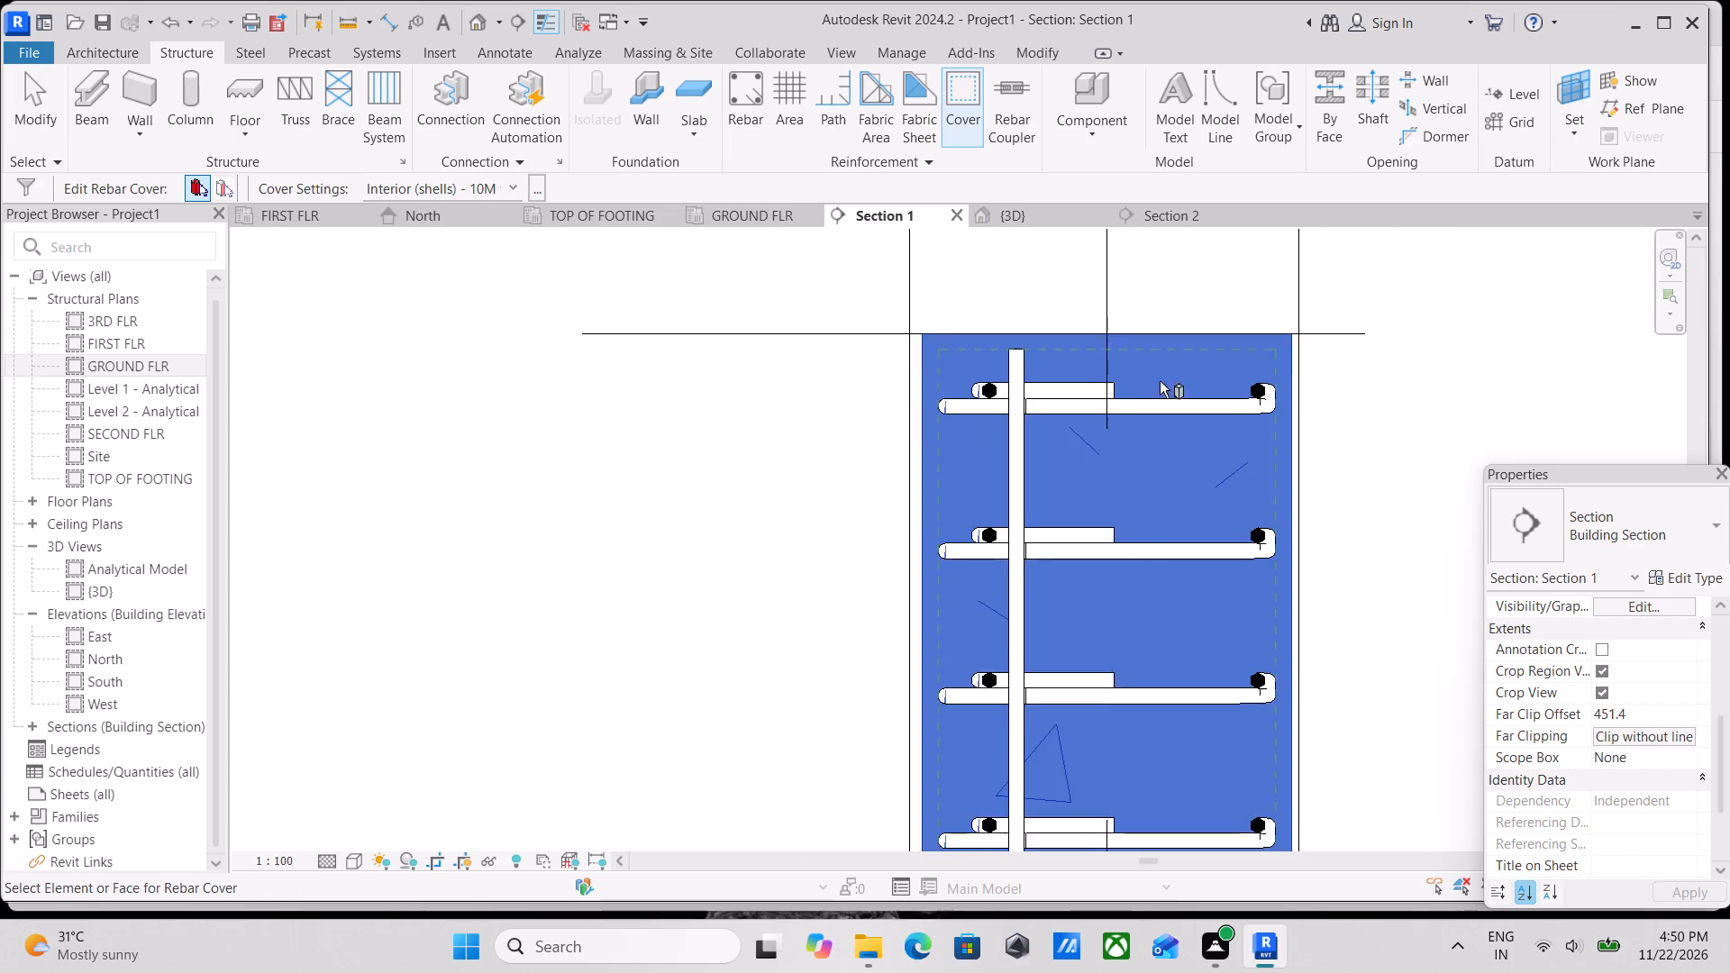
scroll(1160, 381, down, 2)
middle_drag(1180, 372, 1107, 362)
scroll(1131, 446, up, 3)
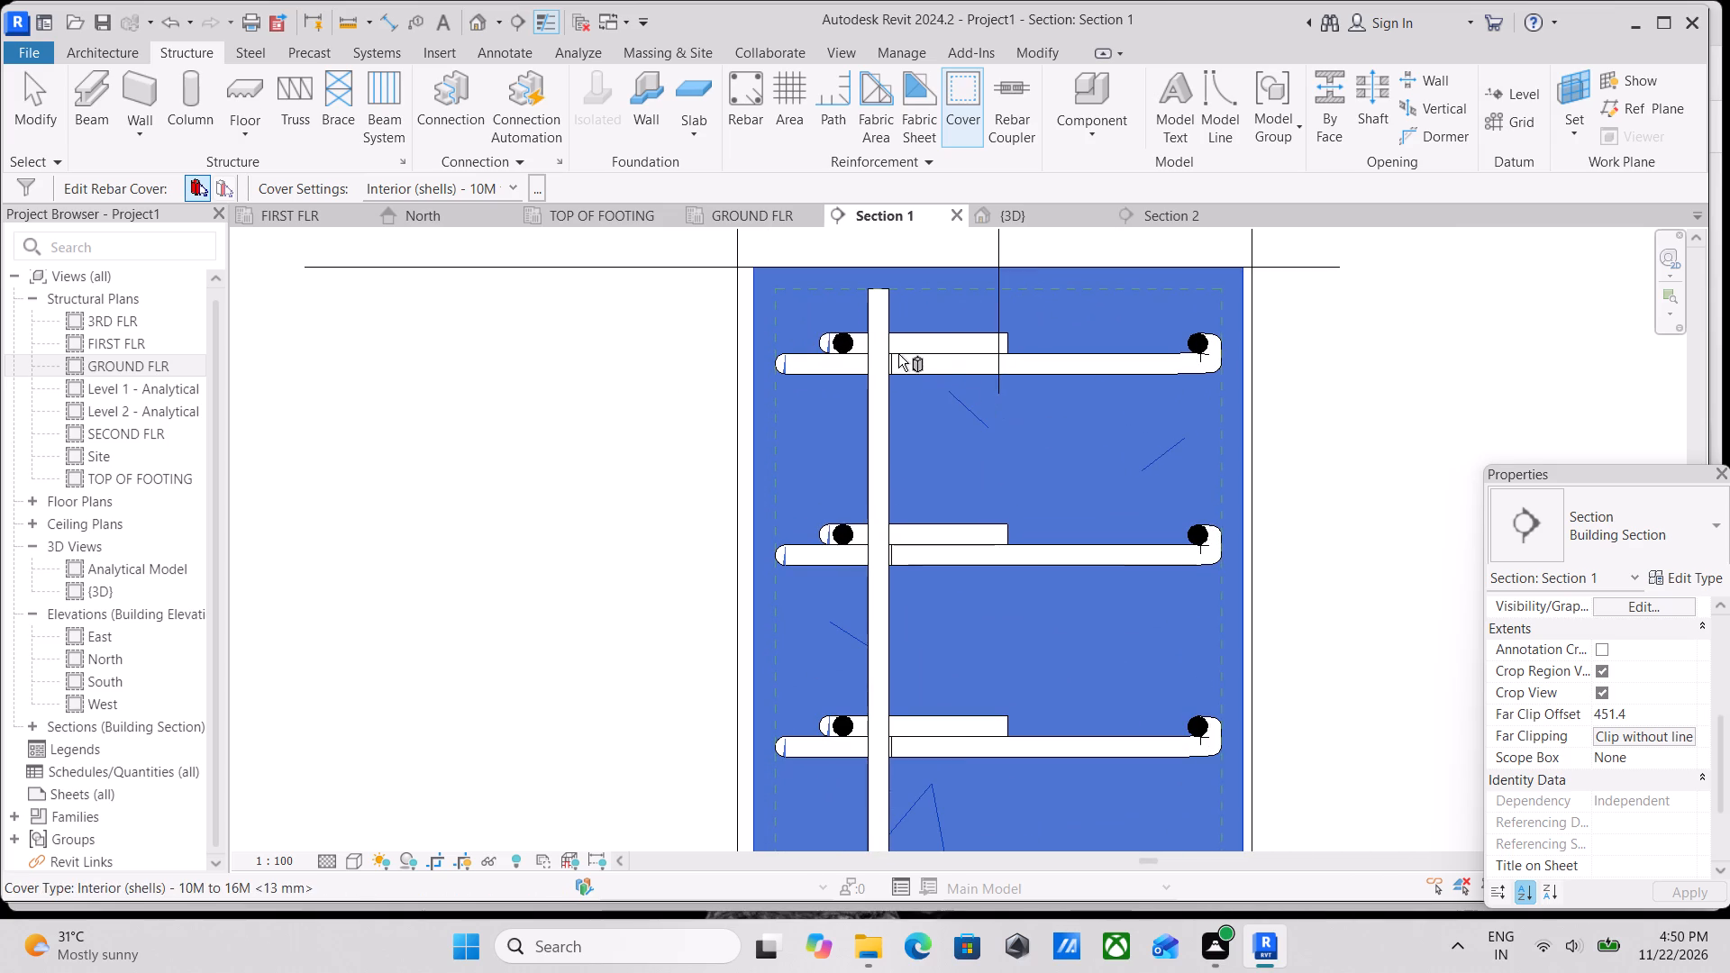
key(Escape)
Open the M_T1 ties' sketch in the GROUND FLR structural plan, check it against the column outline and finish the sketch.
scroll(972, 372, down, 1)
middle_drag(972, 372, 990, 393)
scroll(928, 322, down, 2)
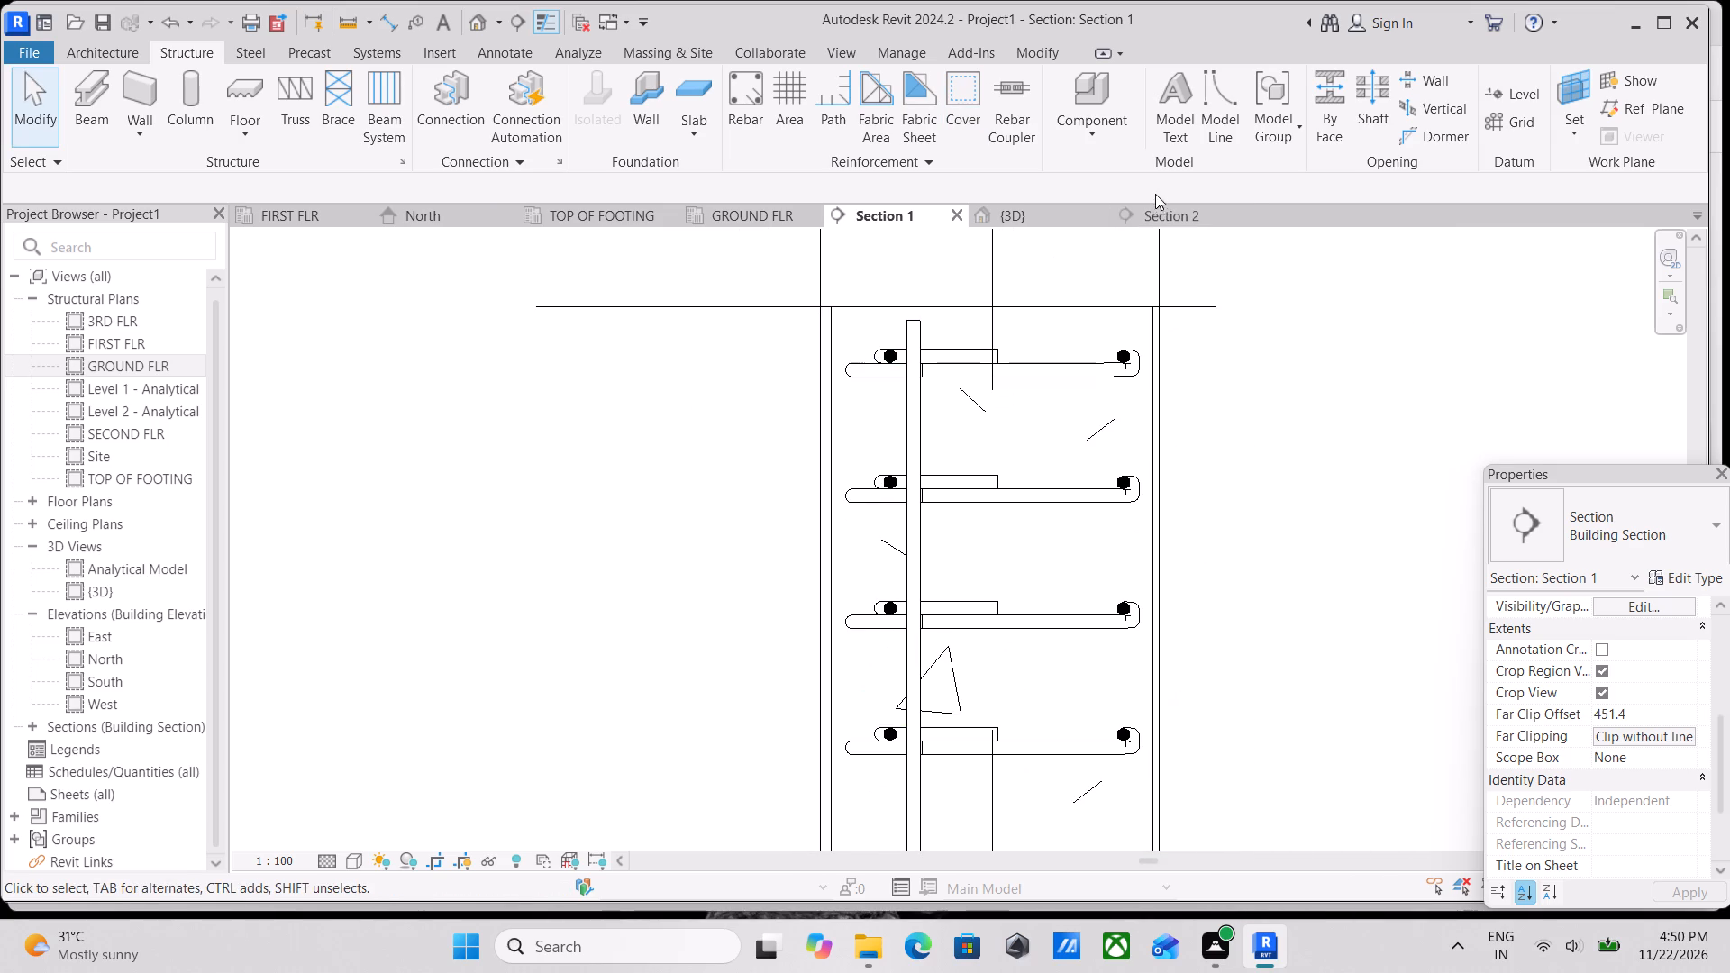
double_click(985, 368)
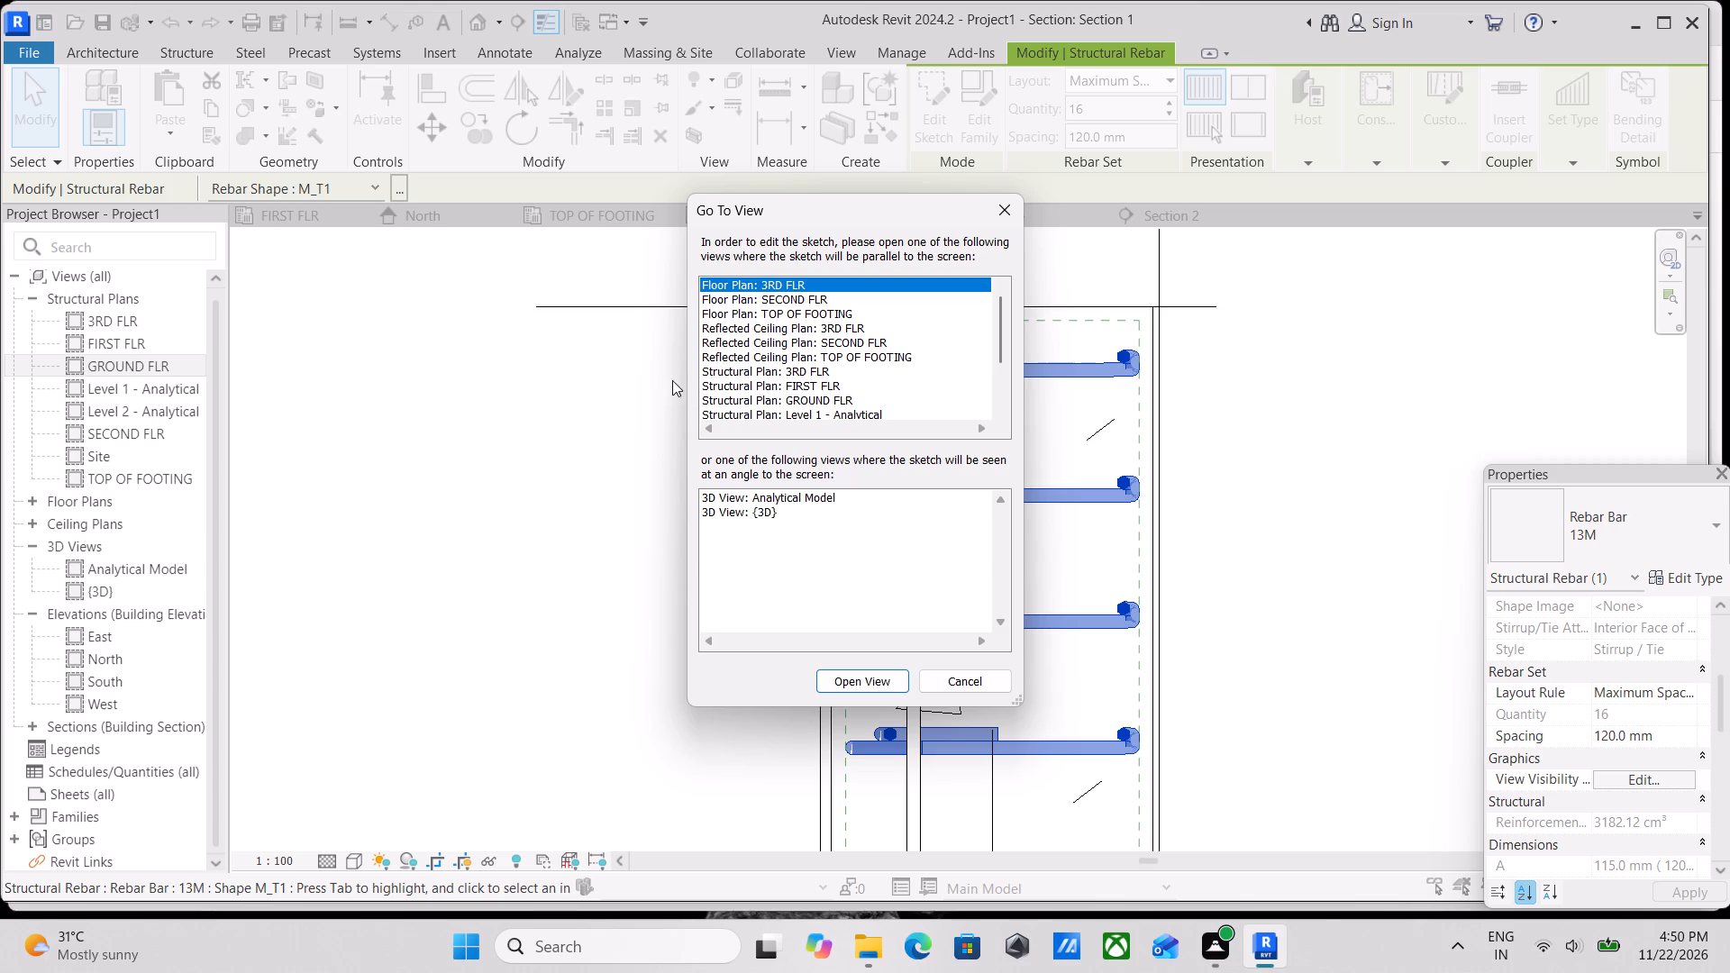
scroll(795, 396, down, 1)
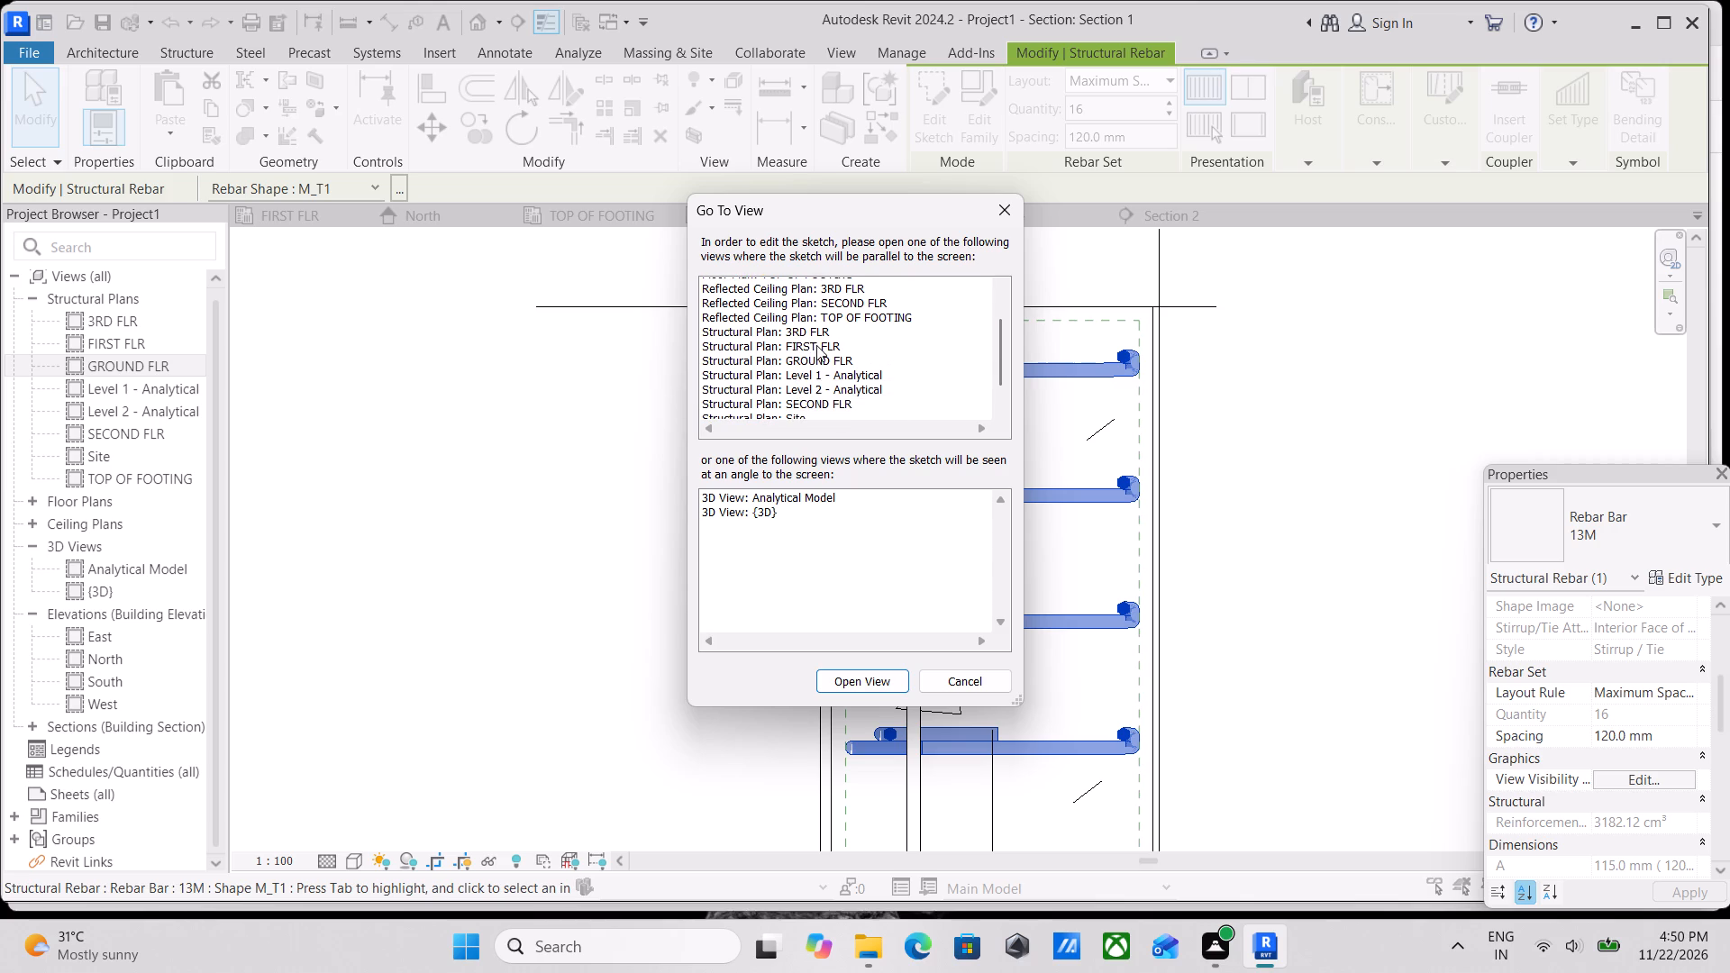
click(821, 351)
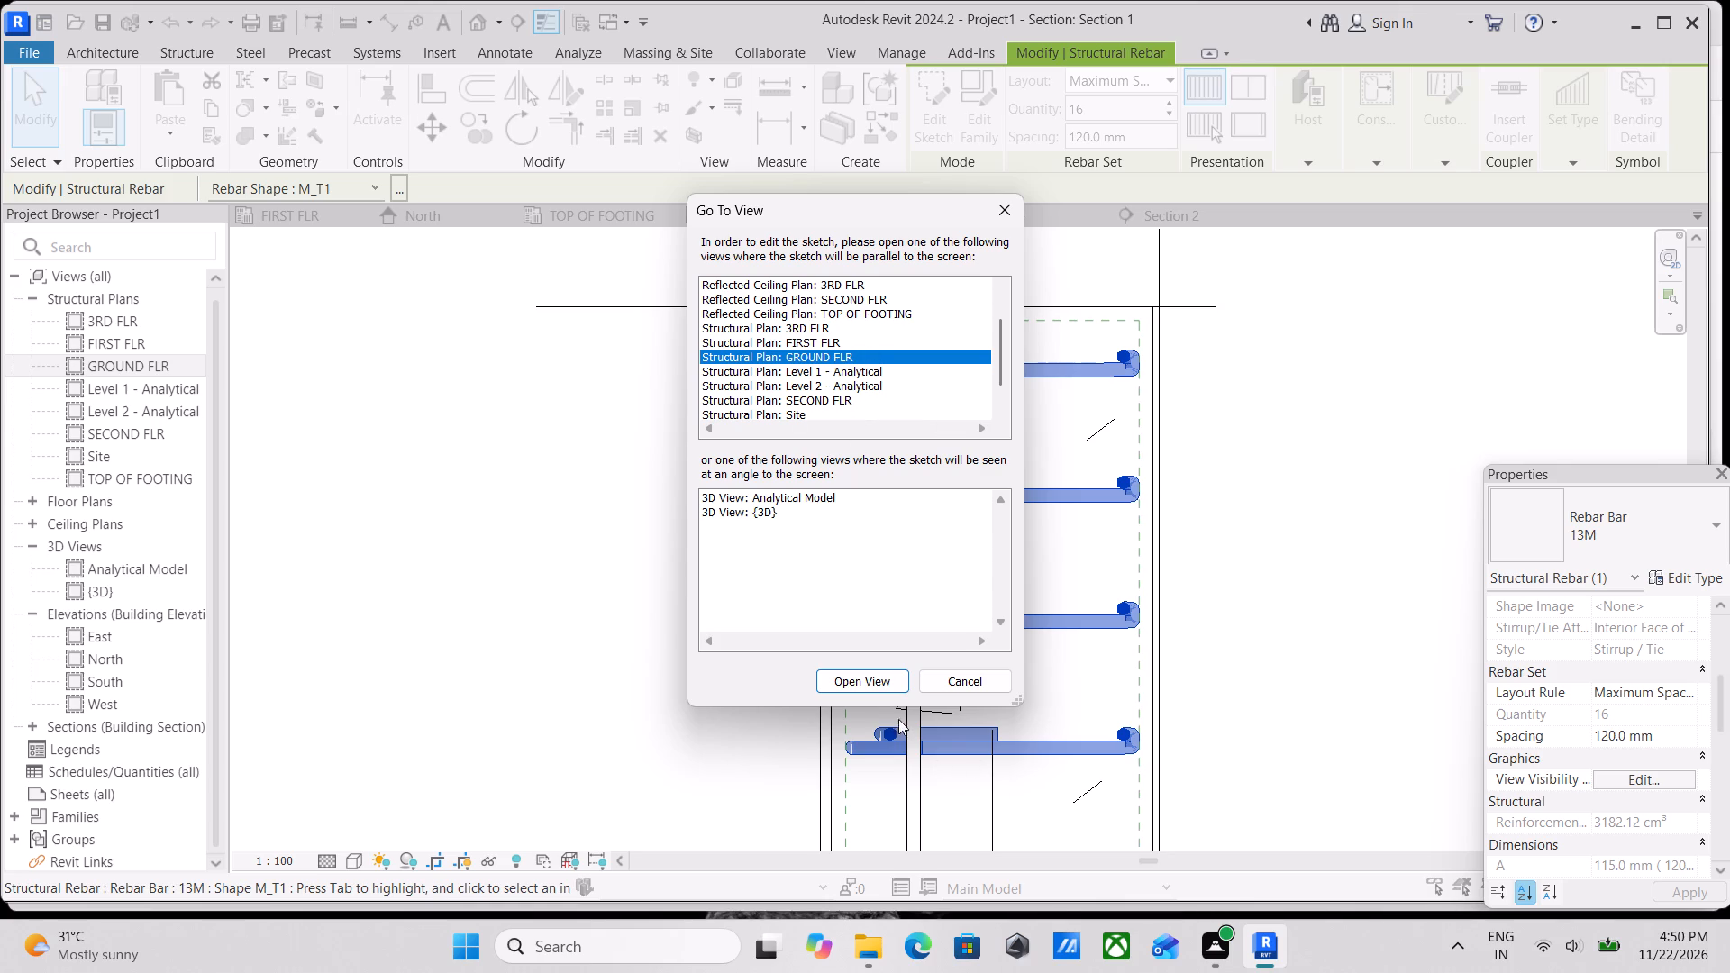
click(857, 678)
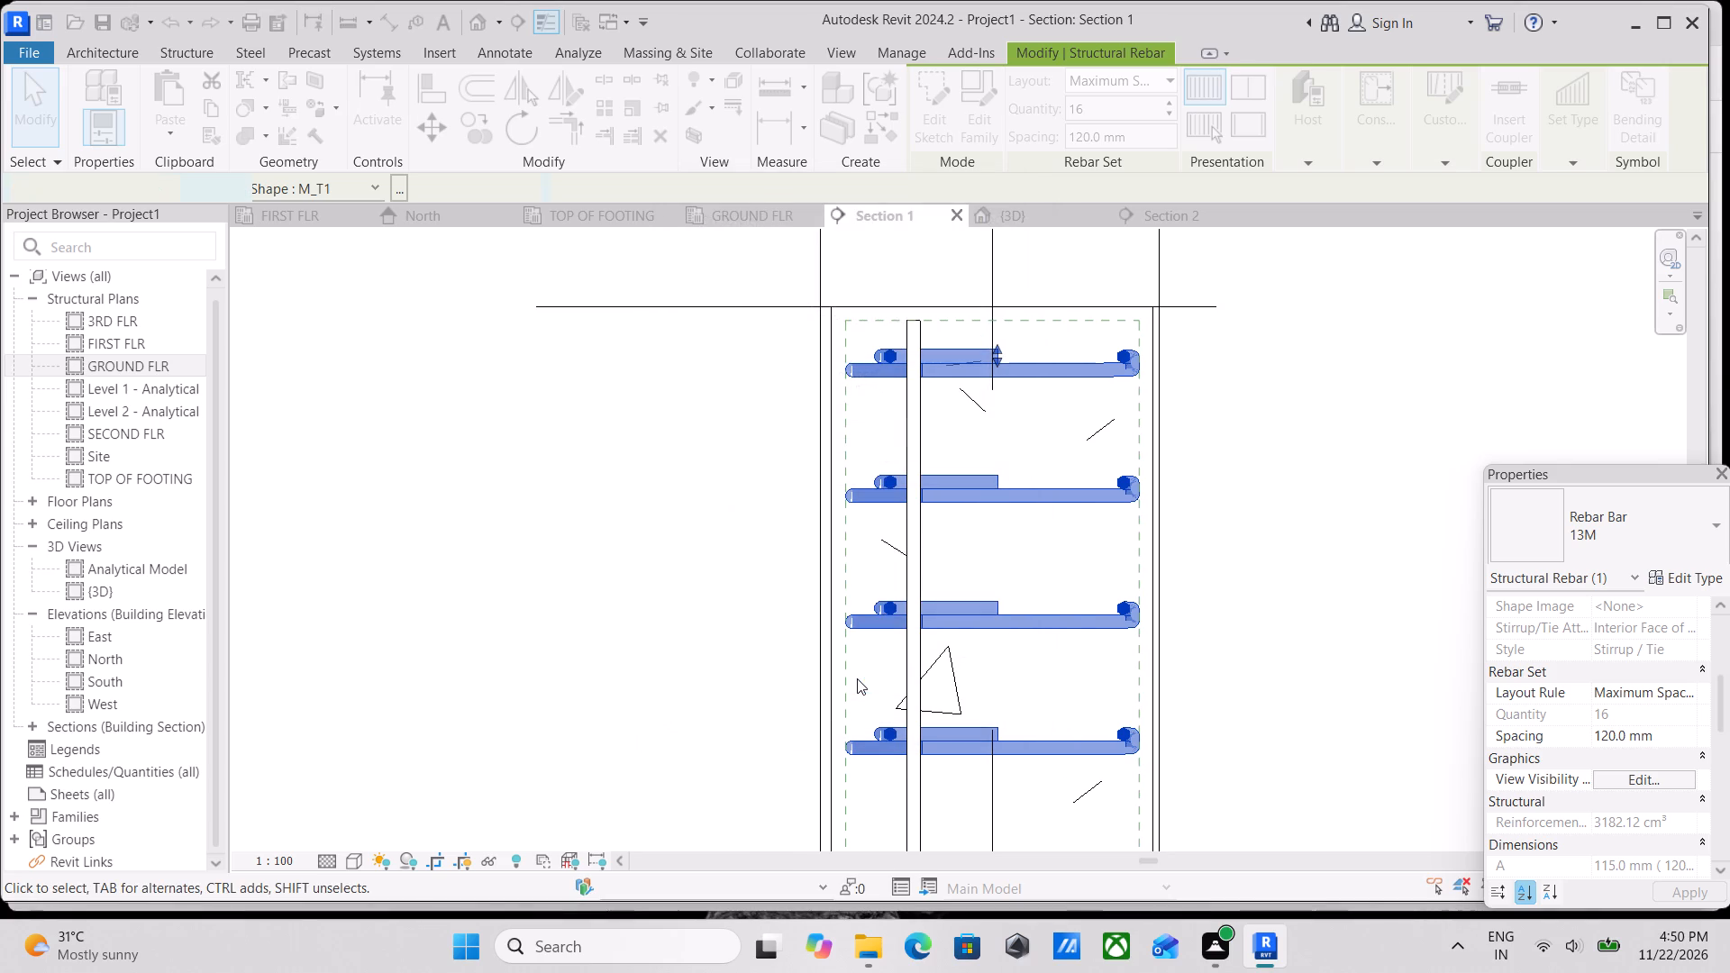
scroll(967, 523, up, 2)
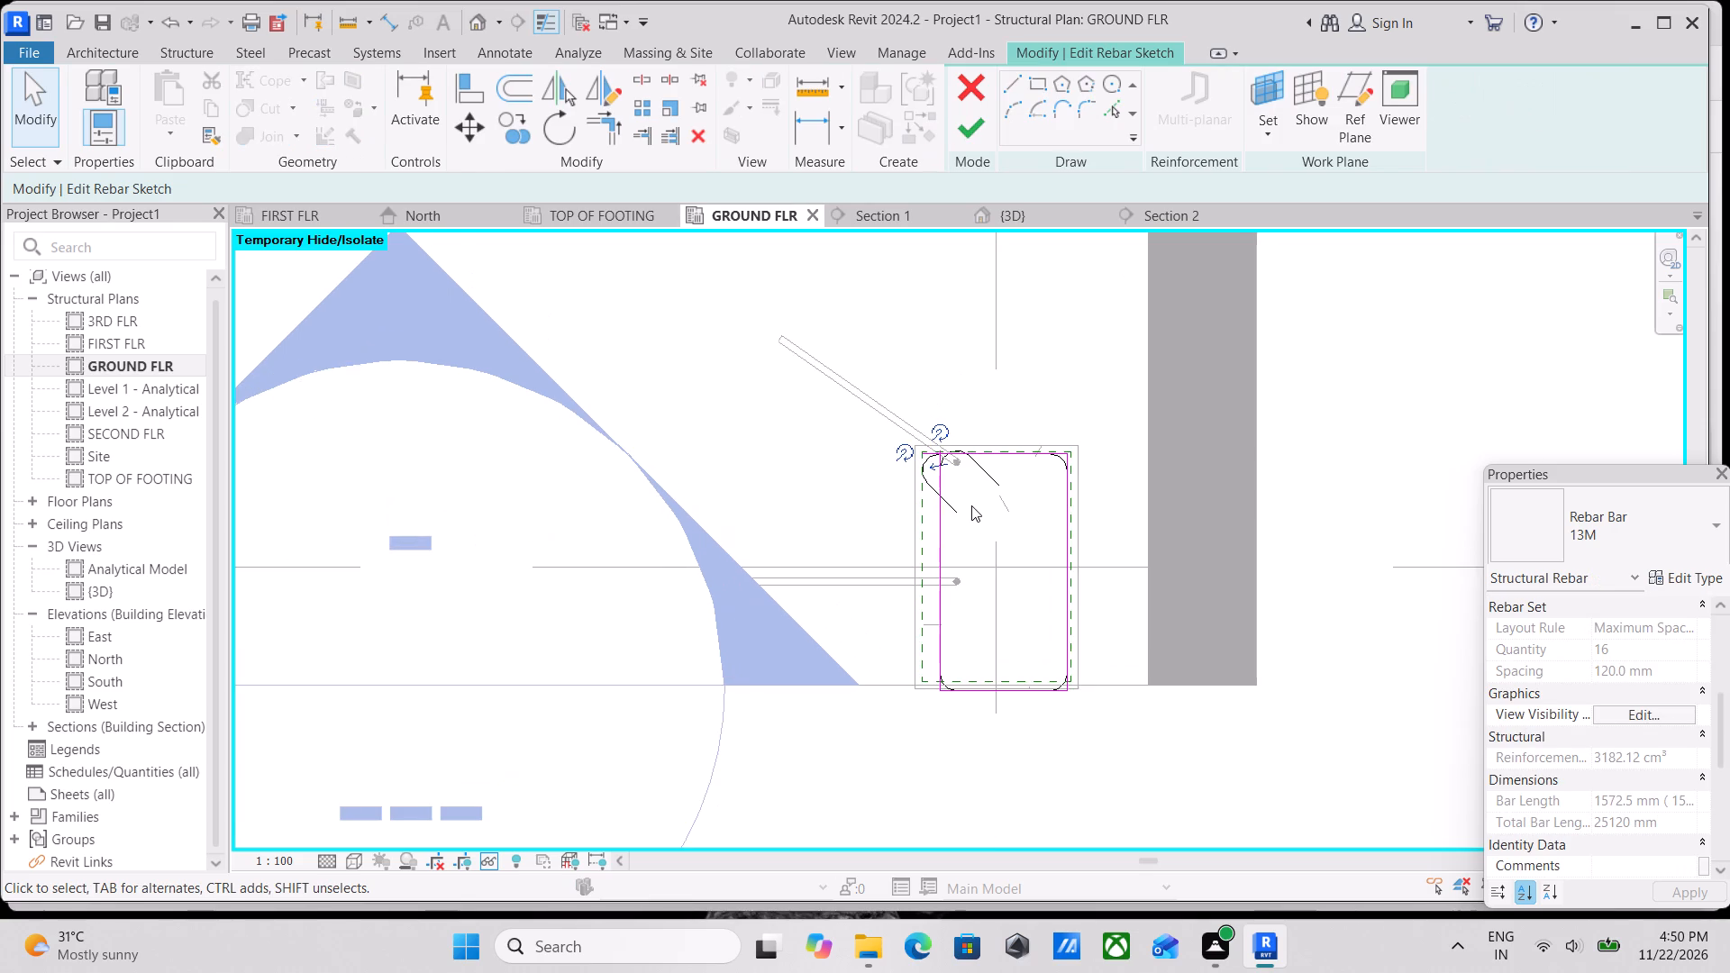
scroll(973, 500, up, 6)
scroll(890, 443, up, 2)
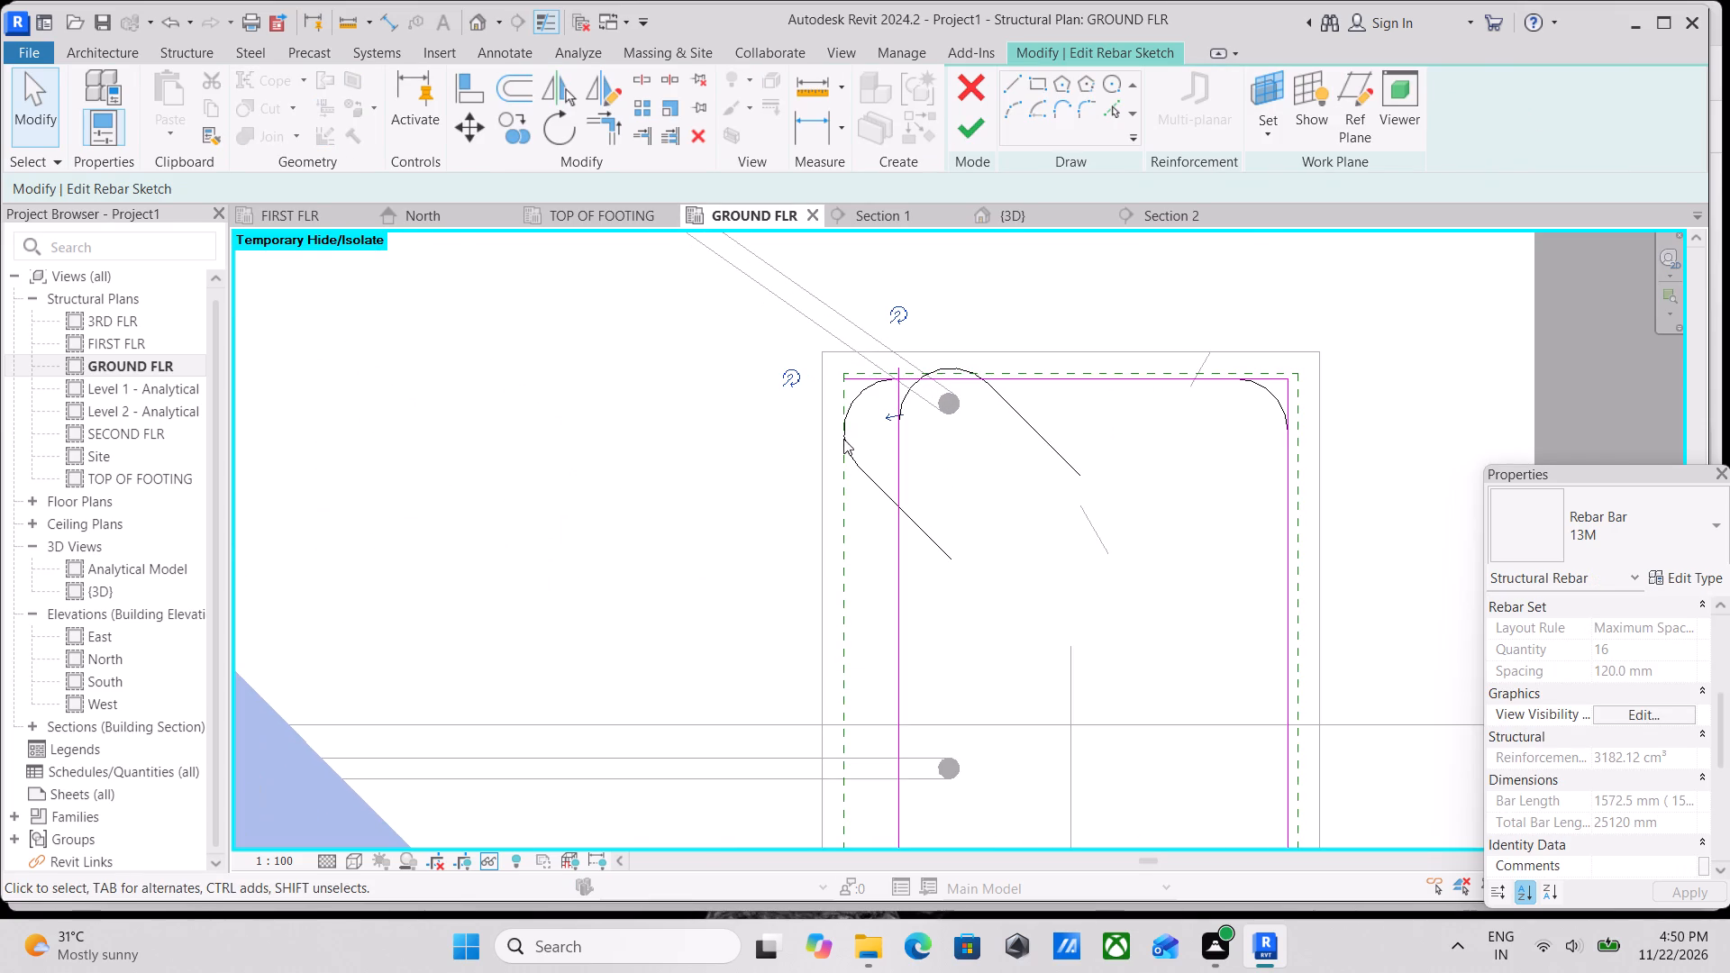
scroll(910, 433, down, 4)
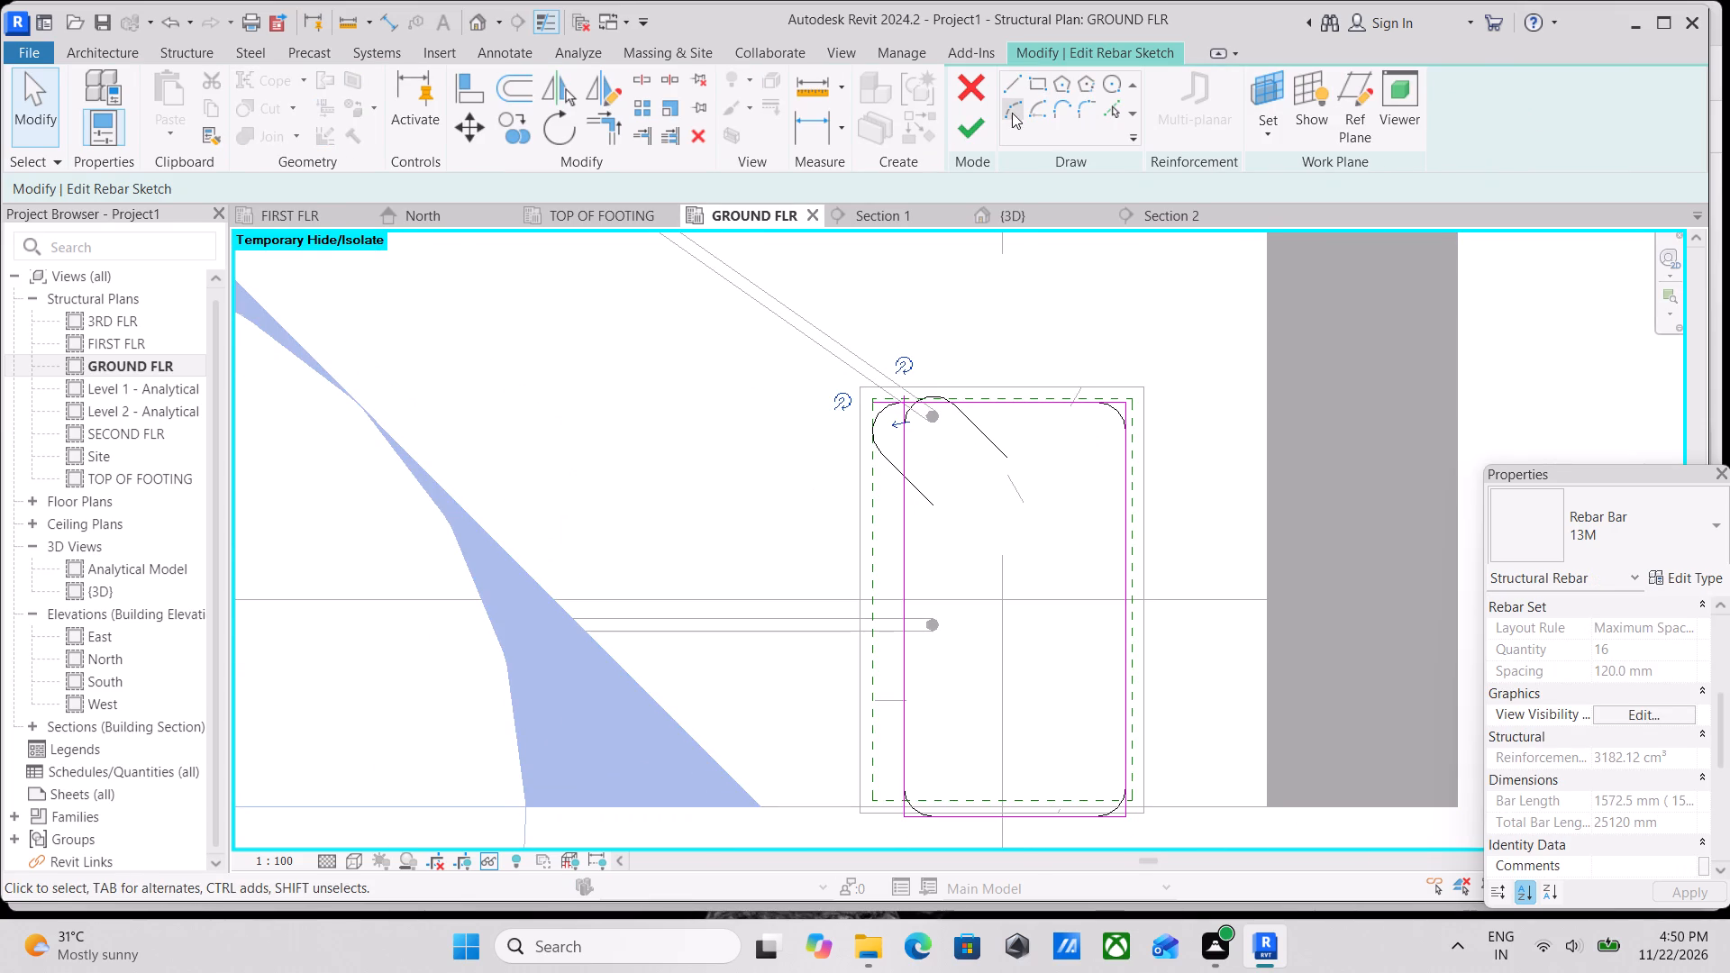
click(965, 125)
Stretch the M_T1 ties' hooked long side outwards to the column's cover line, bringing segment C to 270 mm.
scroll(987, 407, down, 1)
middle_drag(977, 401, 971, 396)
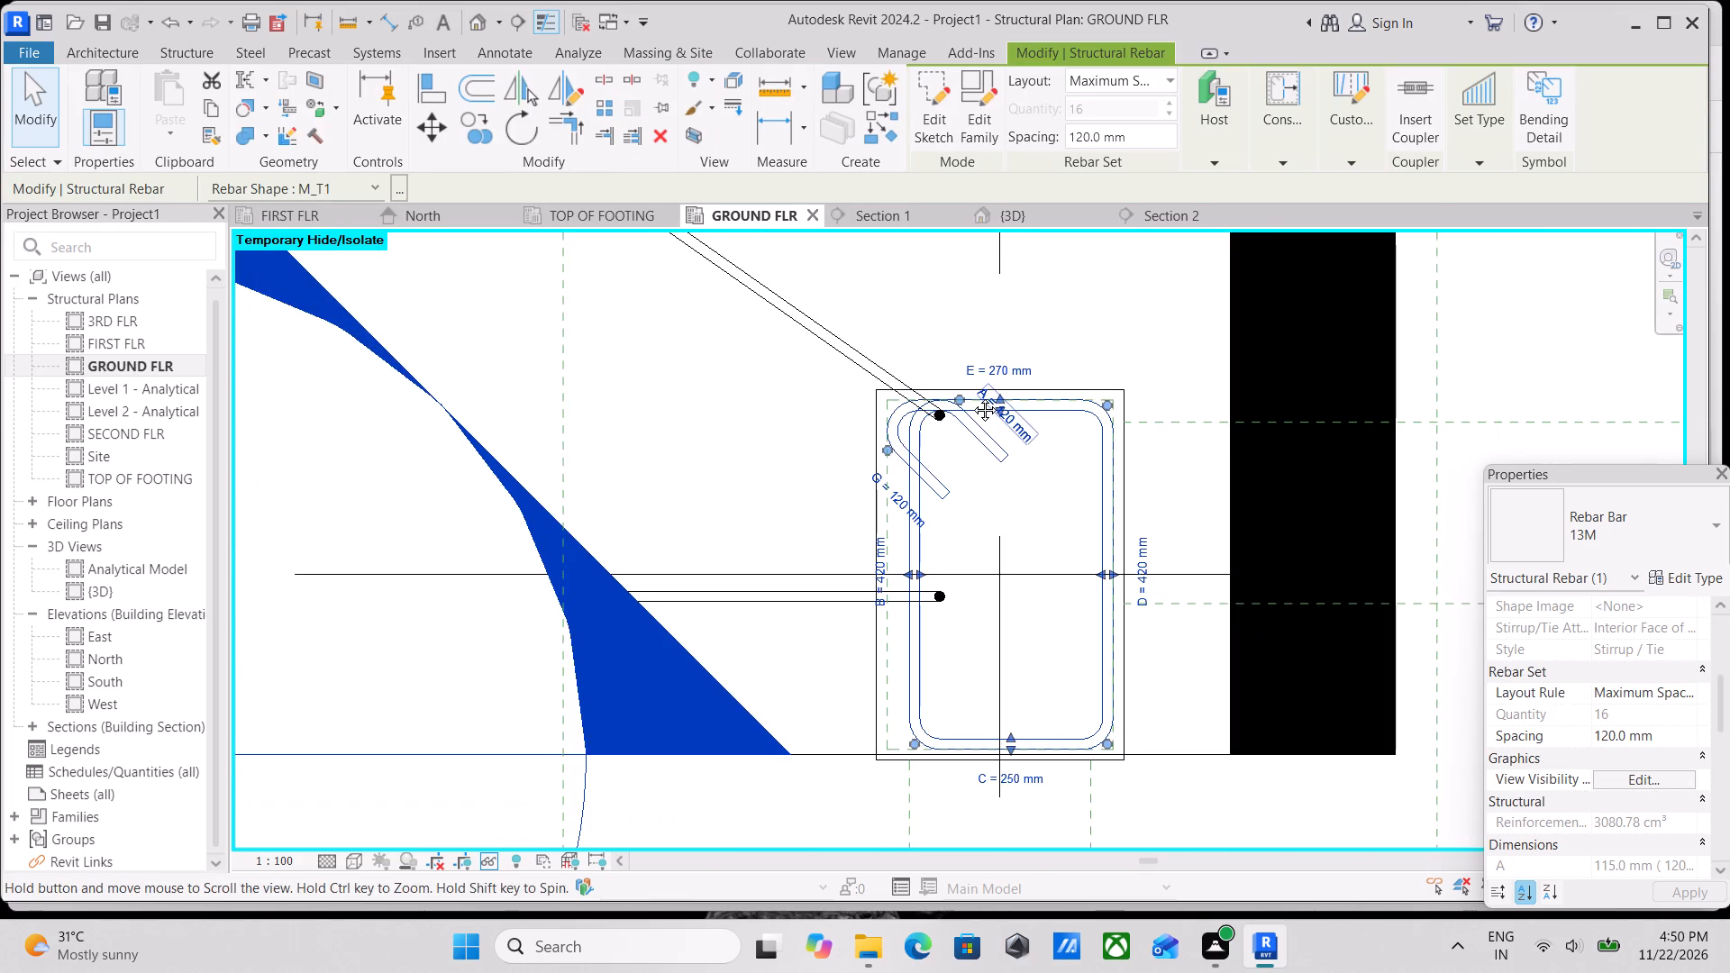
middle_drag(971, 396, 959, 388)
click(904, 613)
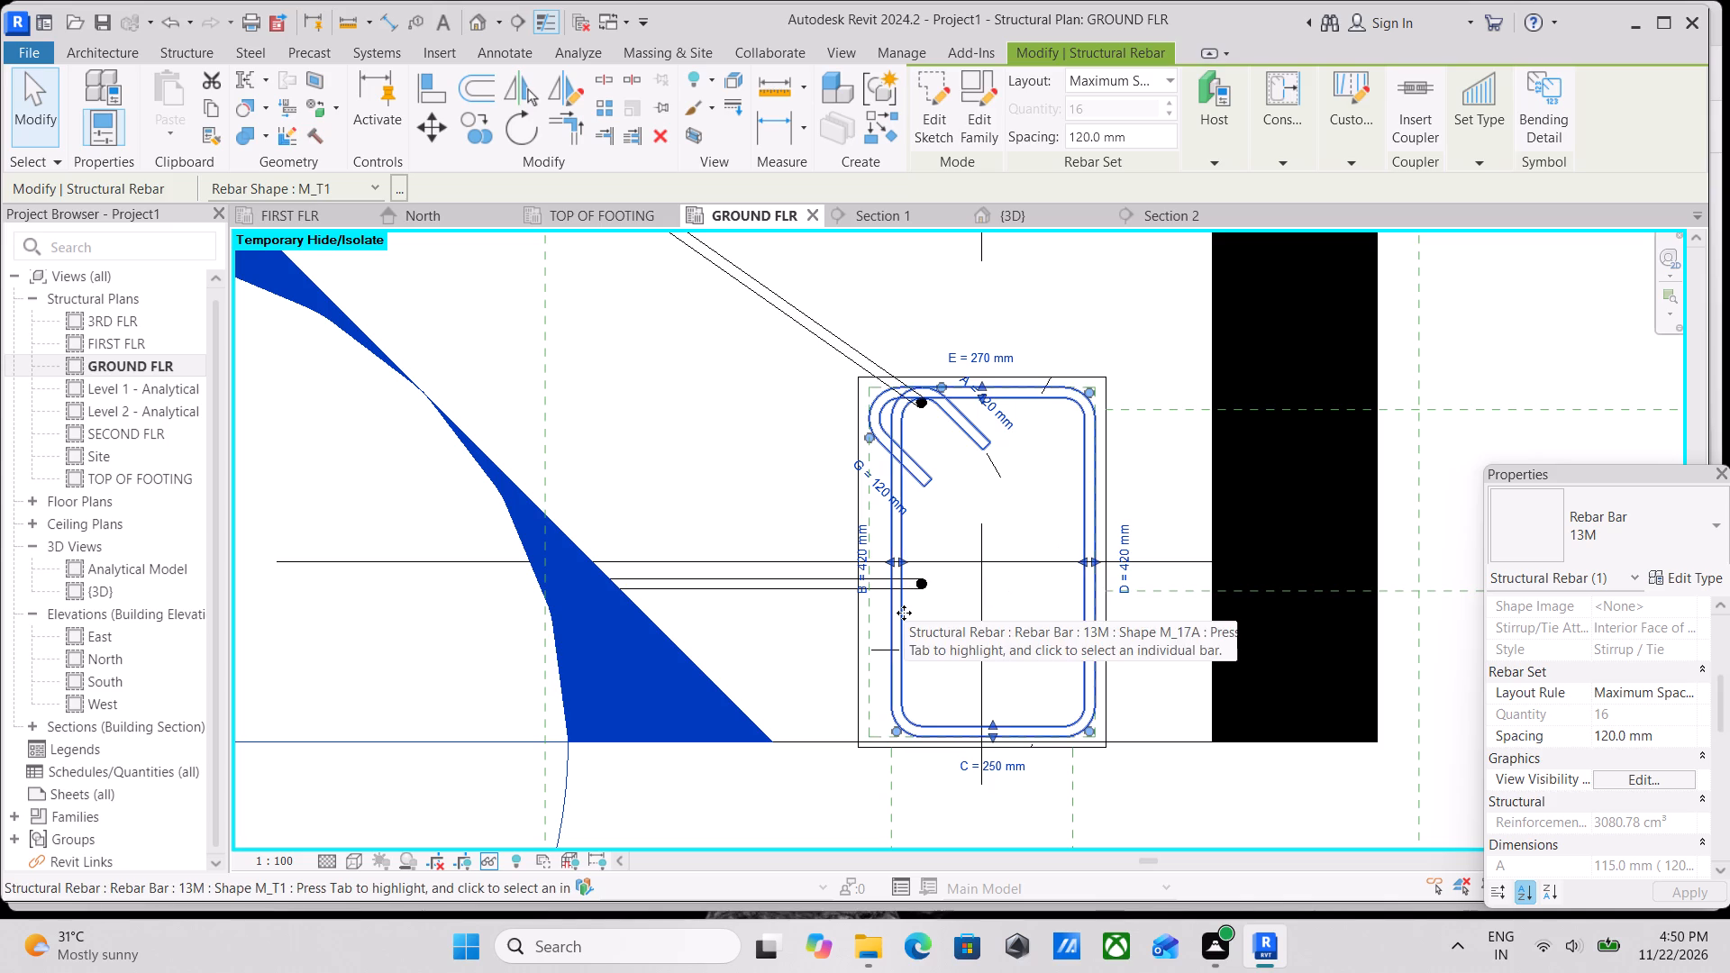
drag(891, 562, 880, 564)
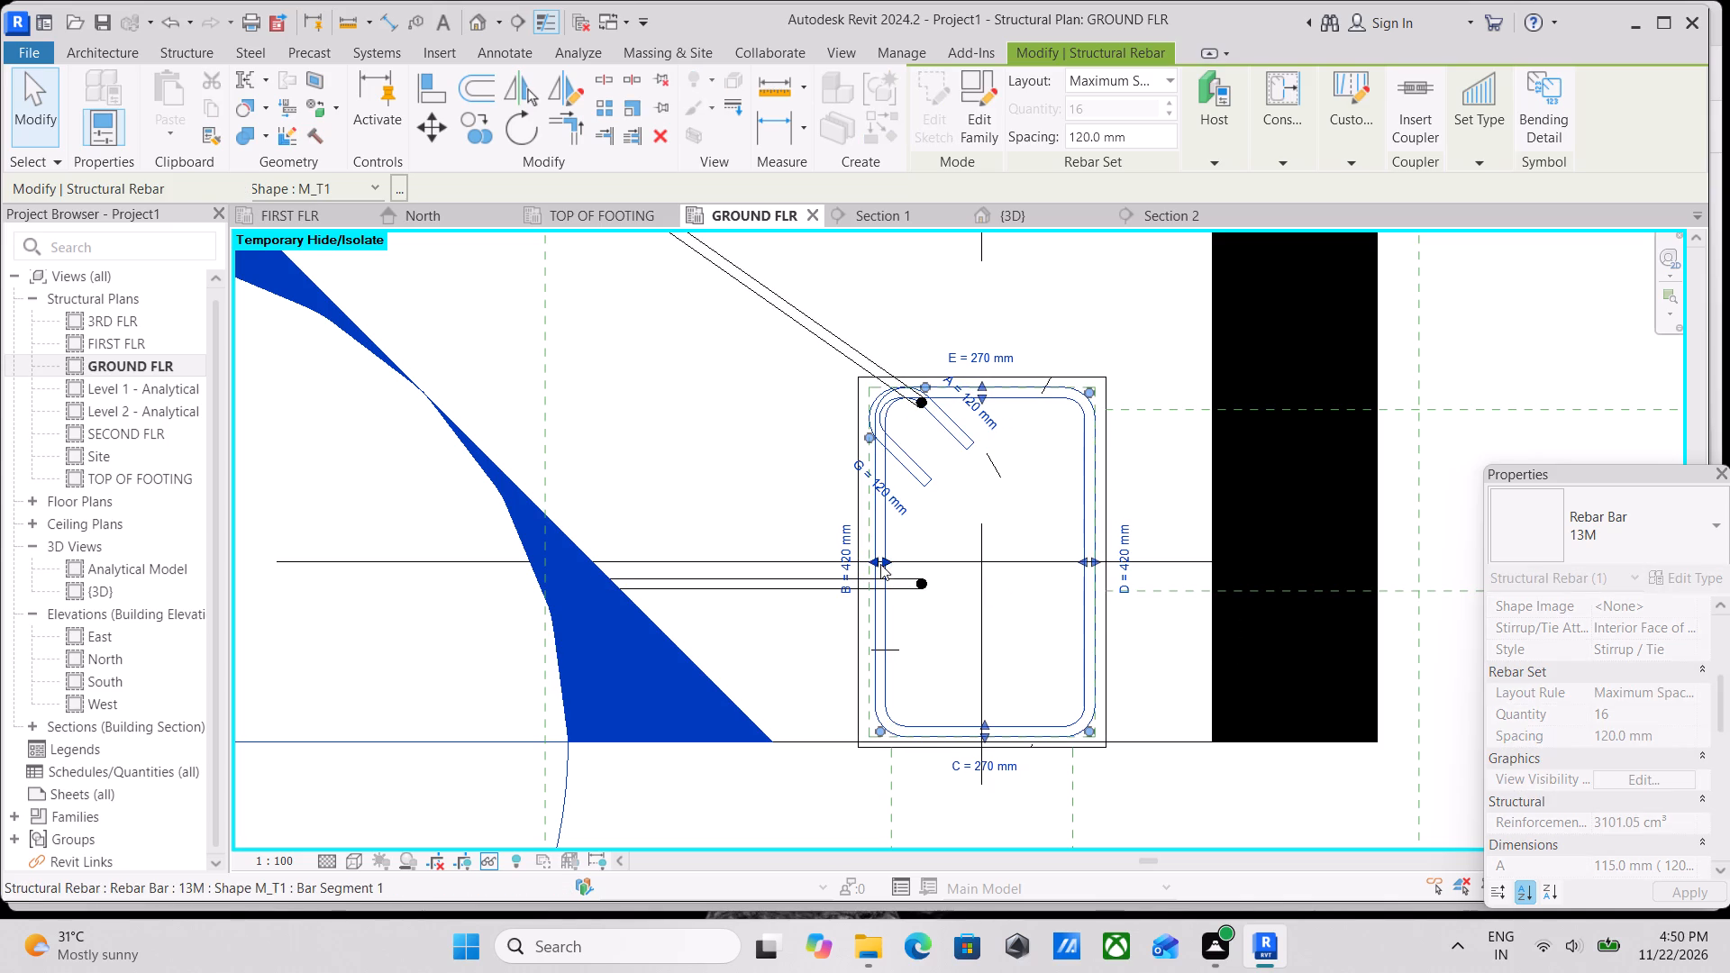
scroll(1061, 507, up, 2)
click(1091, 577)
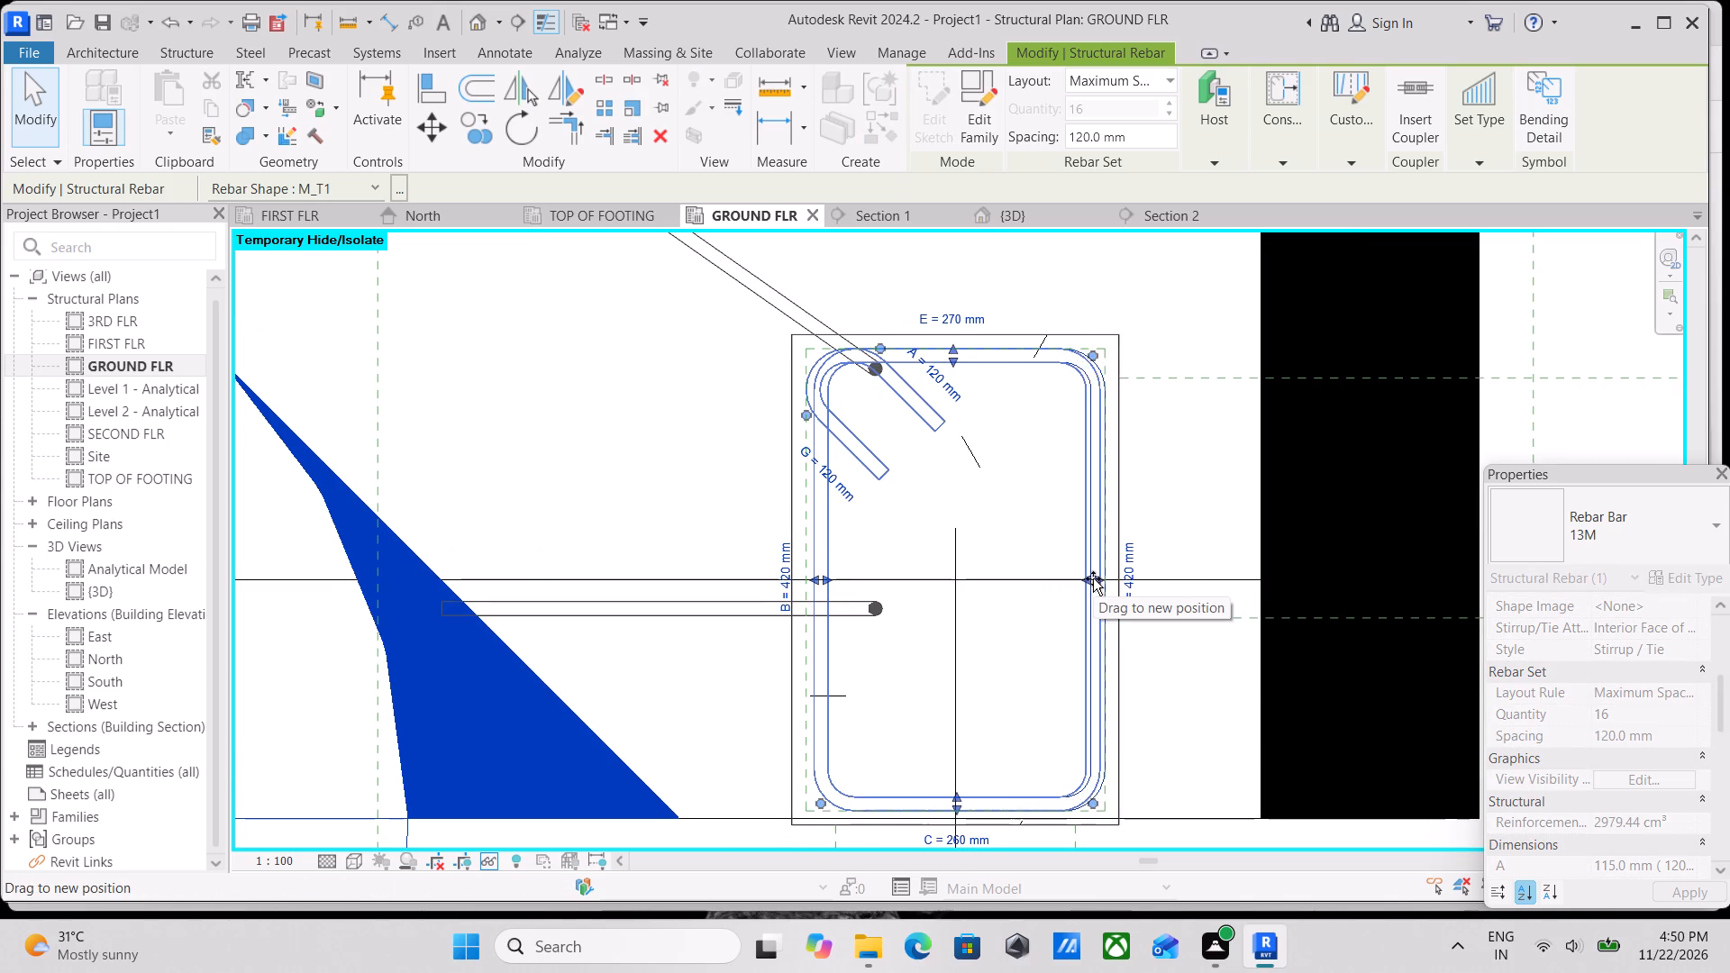
Delete the M_T1 tie set from the corner column.
click(1008, 363)
right_click(1008, 363)
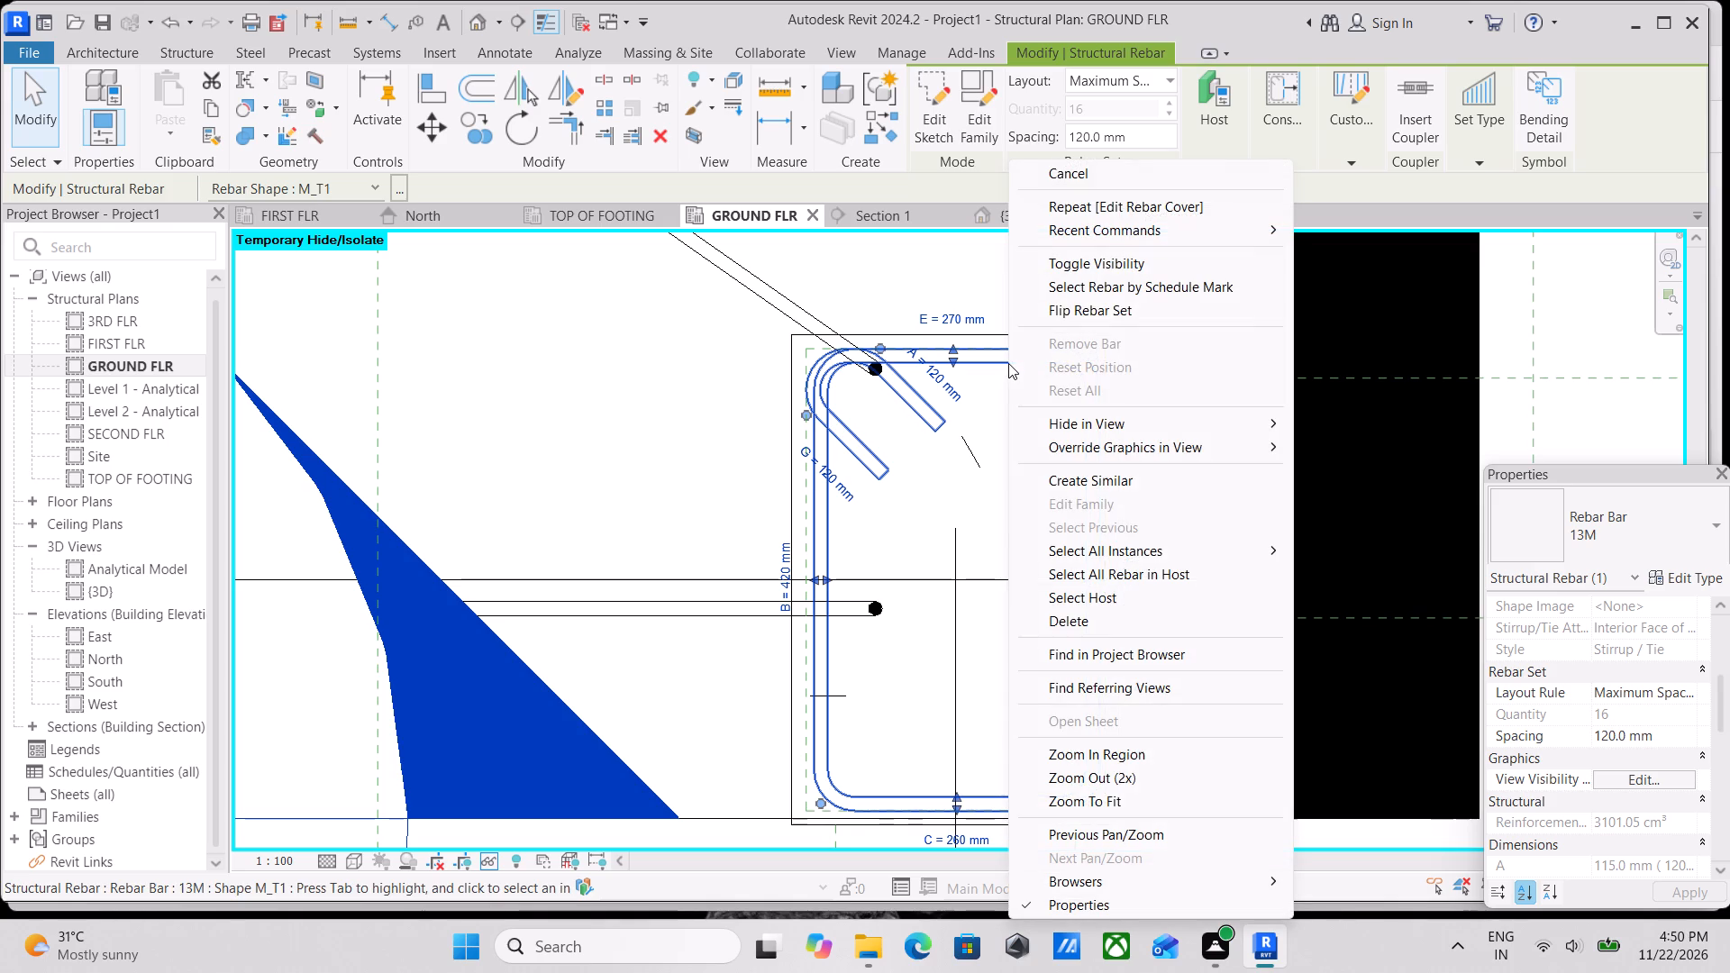
click(1101, 615)
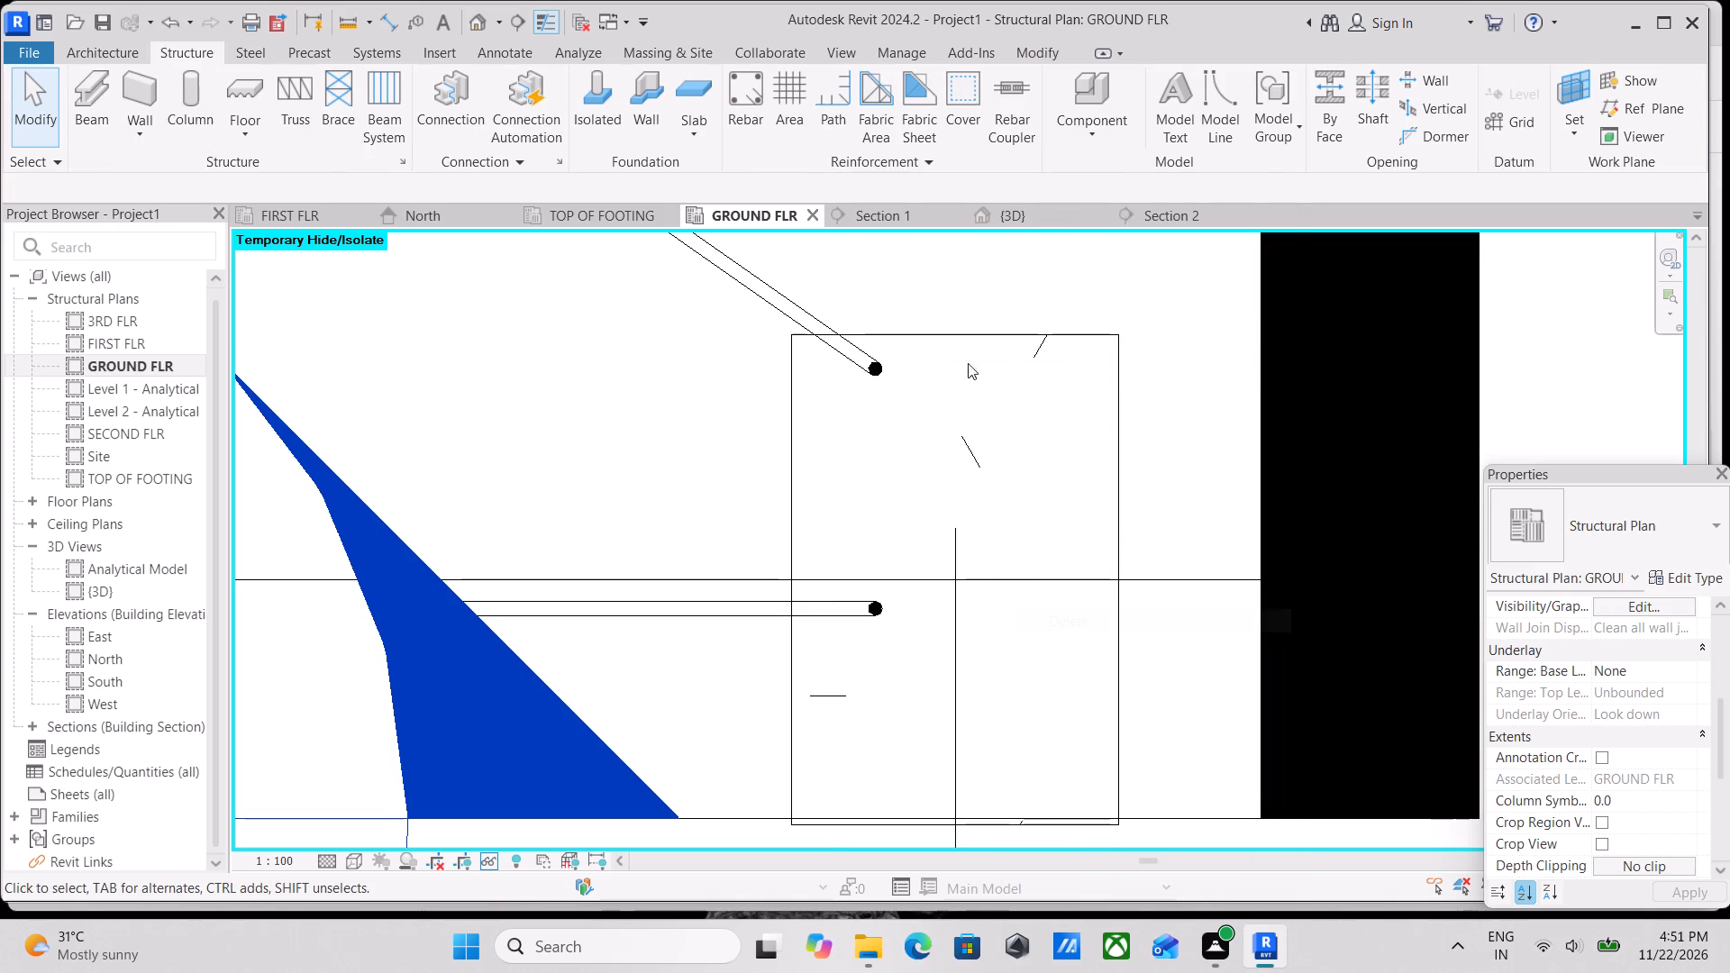
Check the column in the Section 2 and Section 1 views, focusing on its top end in Section 1.
click(1158, 217)
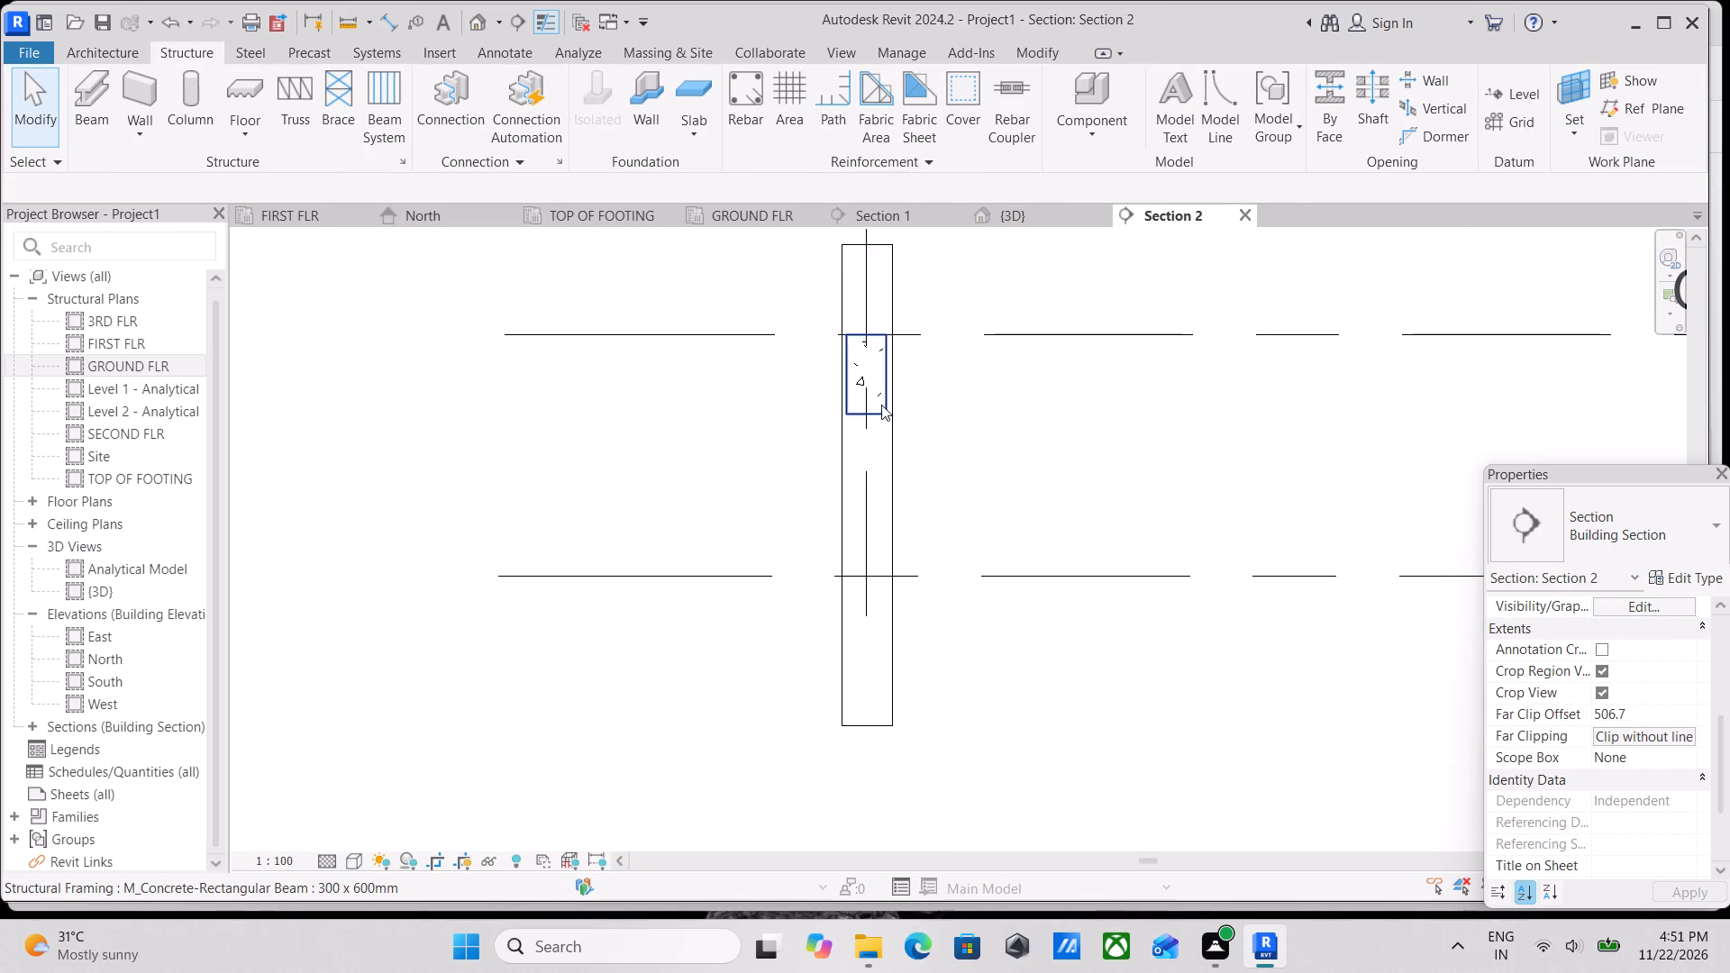
click(913, 222)
scroll(930, 407, down, 3)
middle_drag(930, 410, 928, 407)
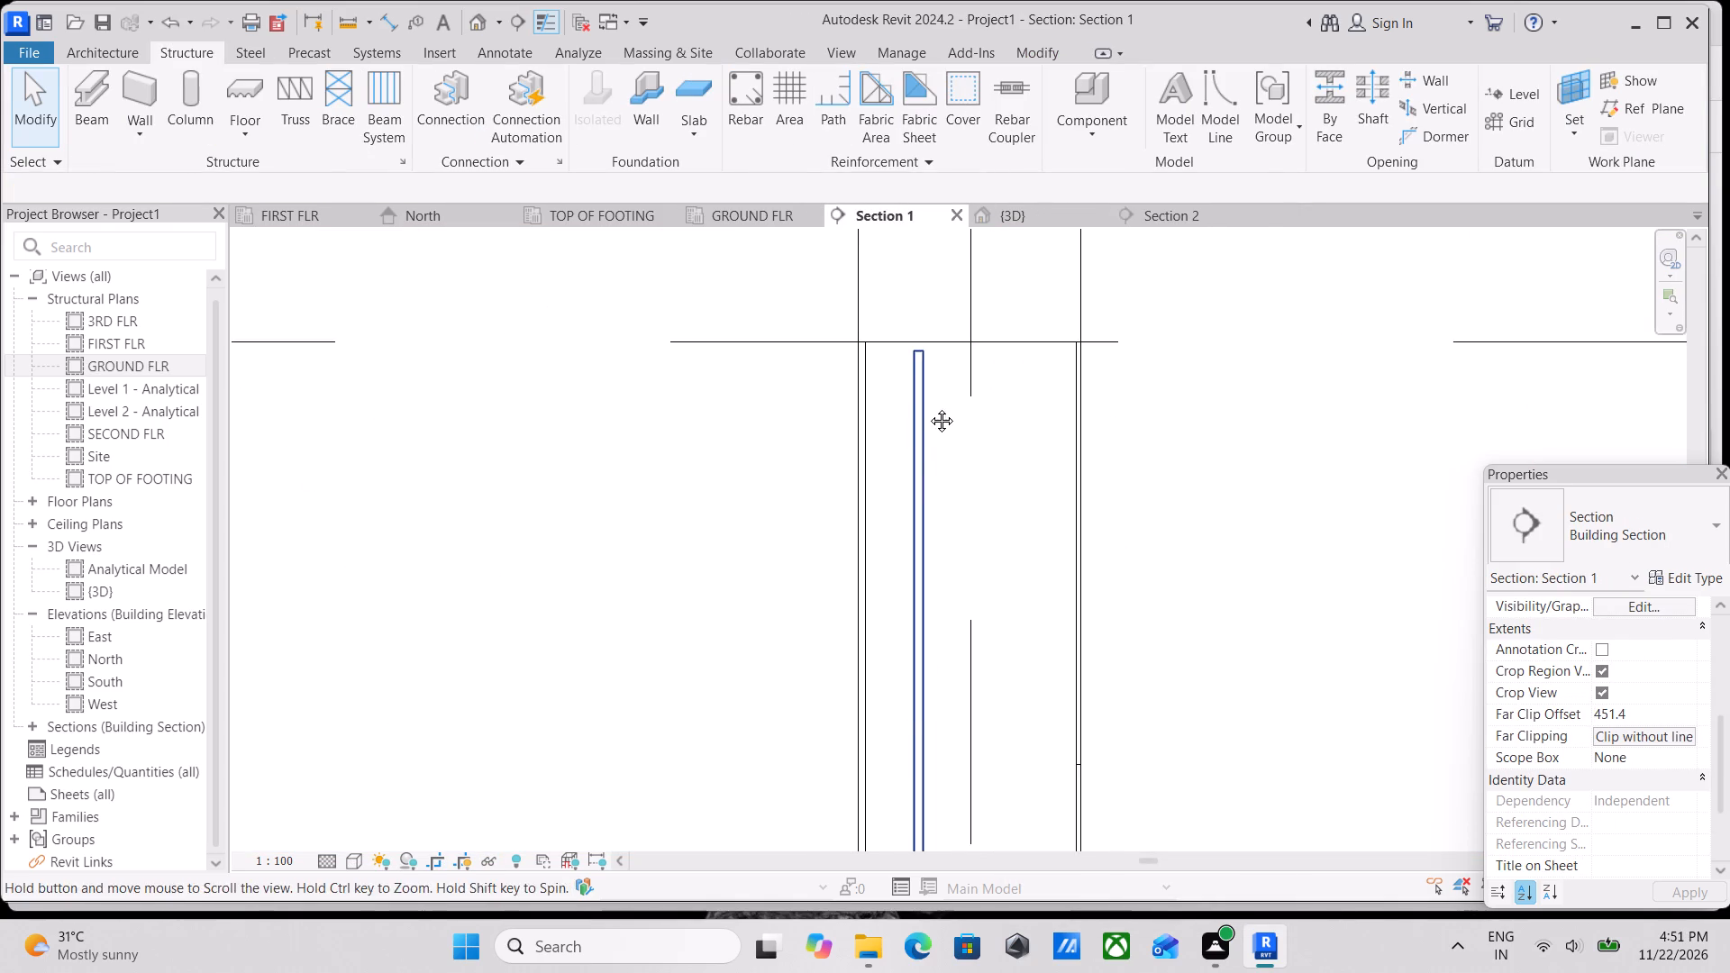
middle_drag(928, 407, 928, 387)
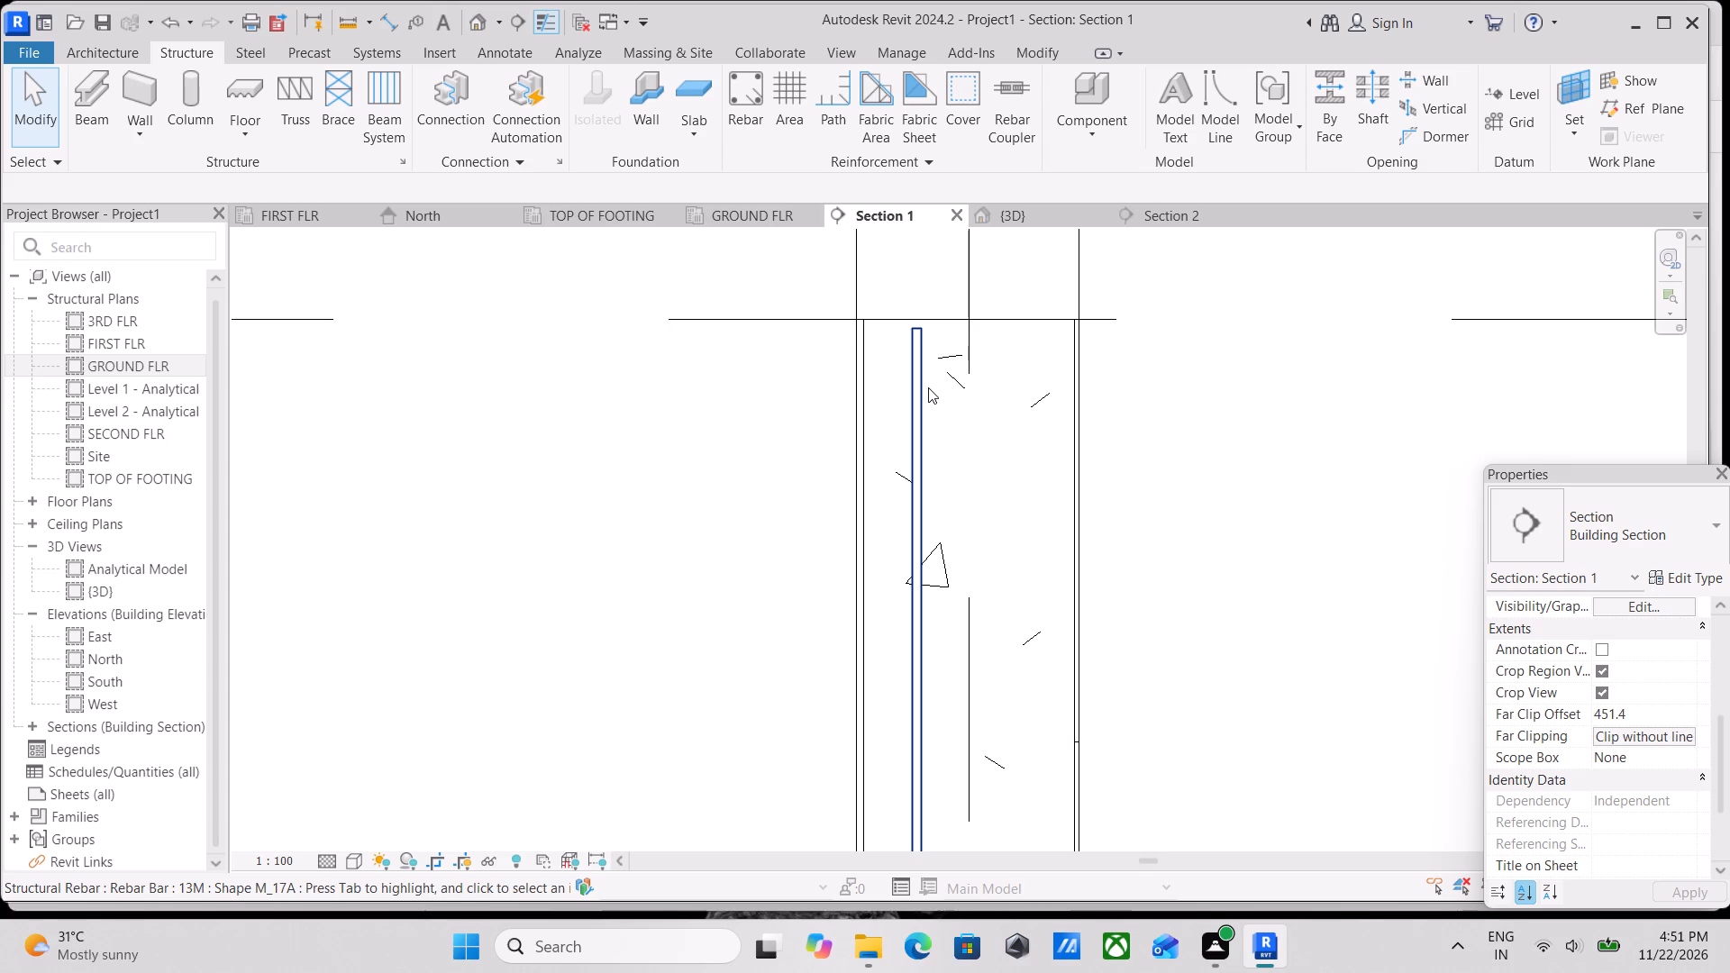
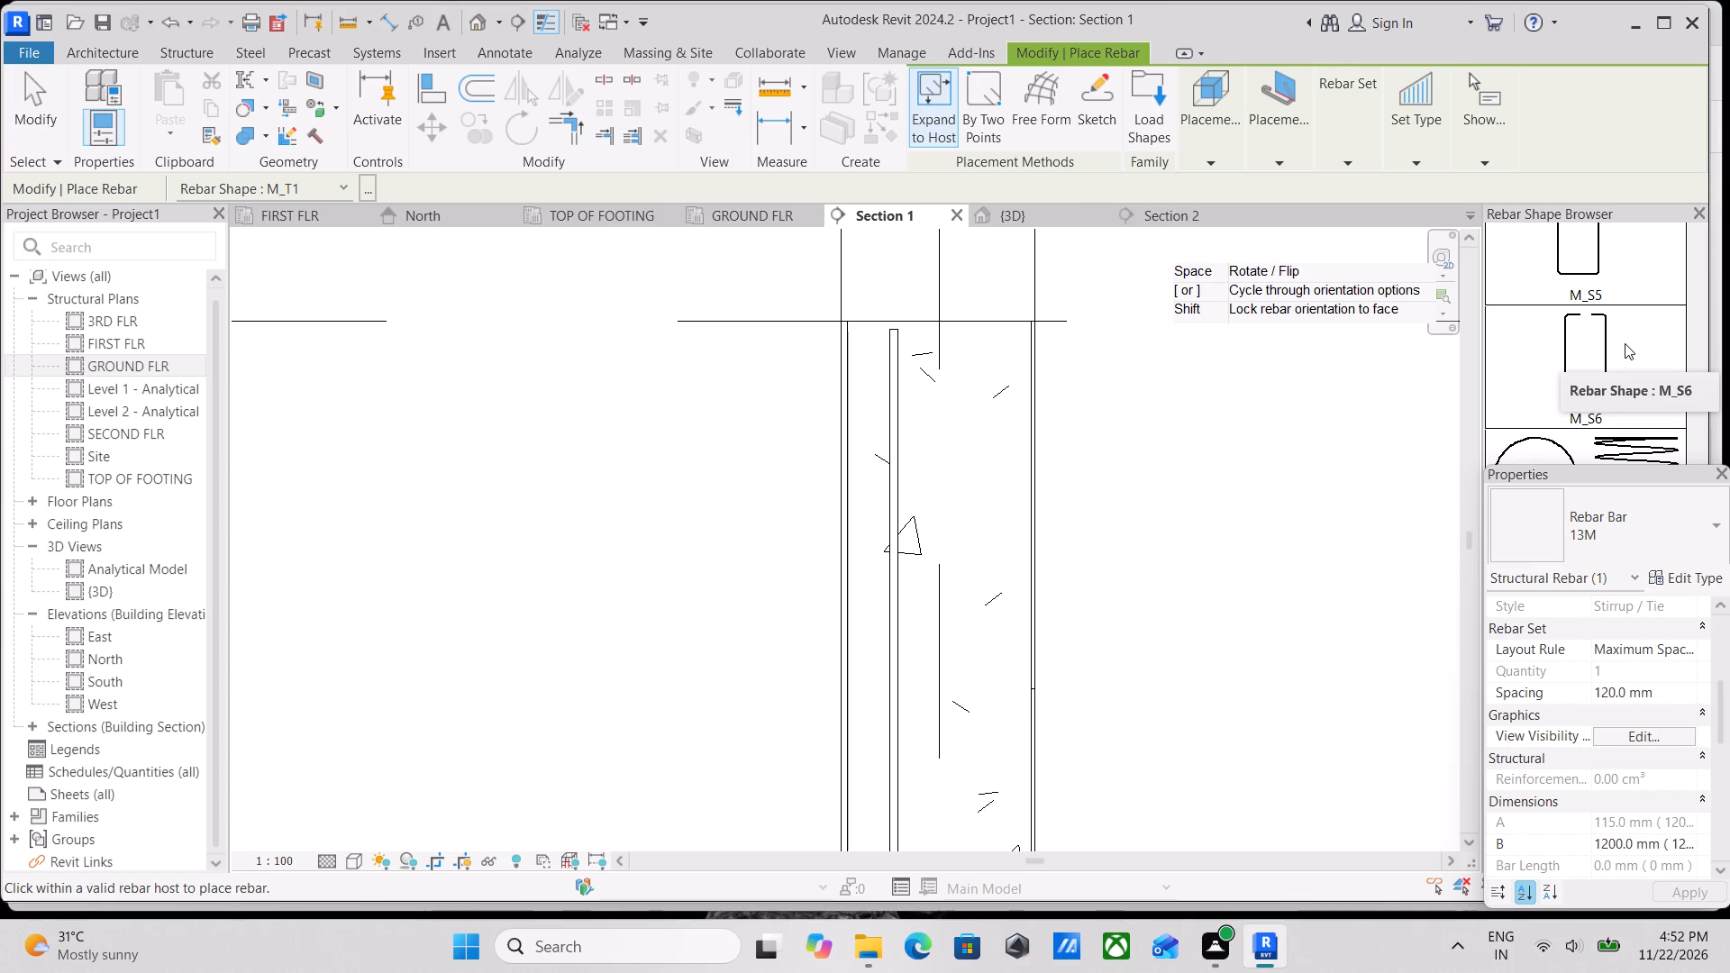
Place a 13M M_T1 tie set at 120 mm maximum spacing in the column in Section 1, using Parallel to Cover orientation.
scroll(1592, 443, down, 5)
click(1600, 329)
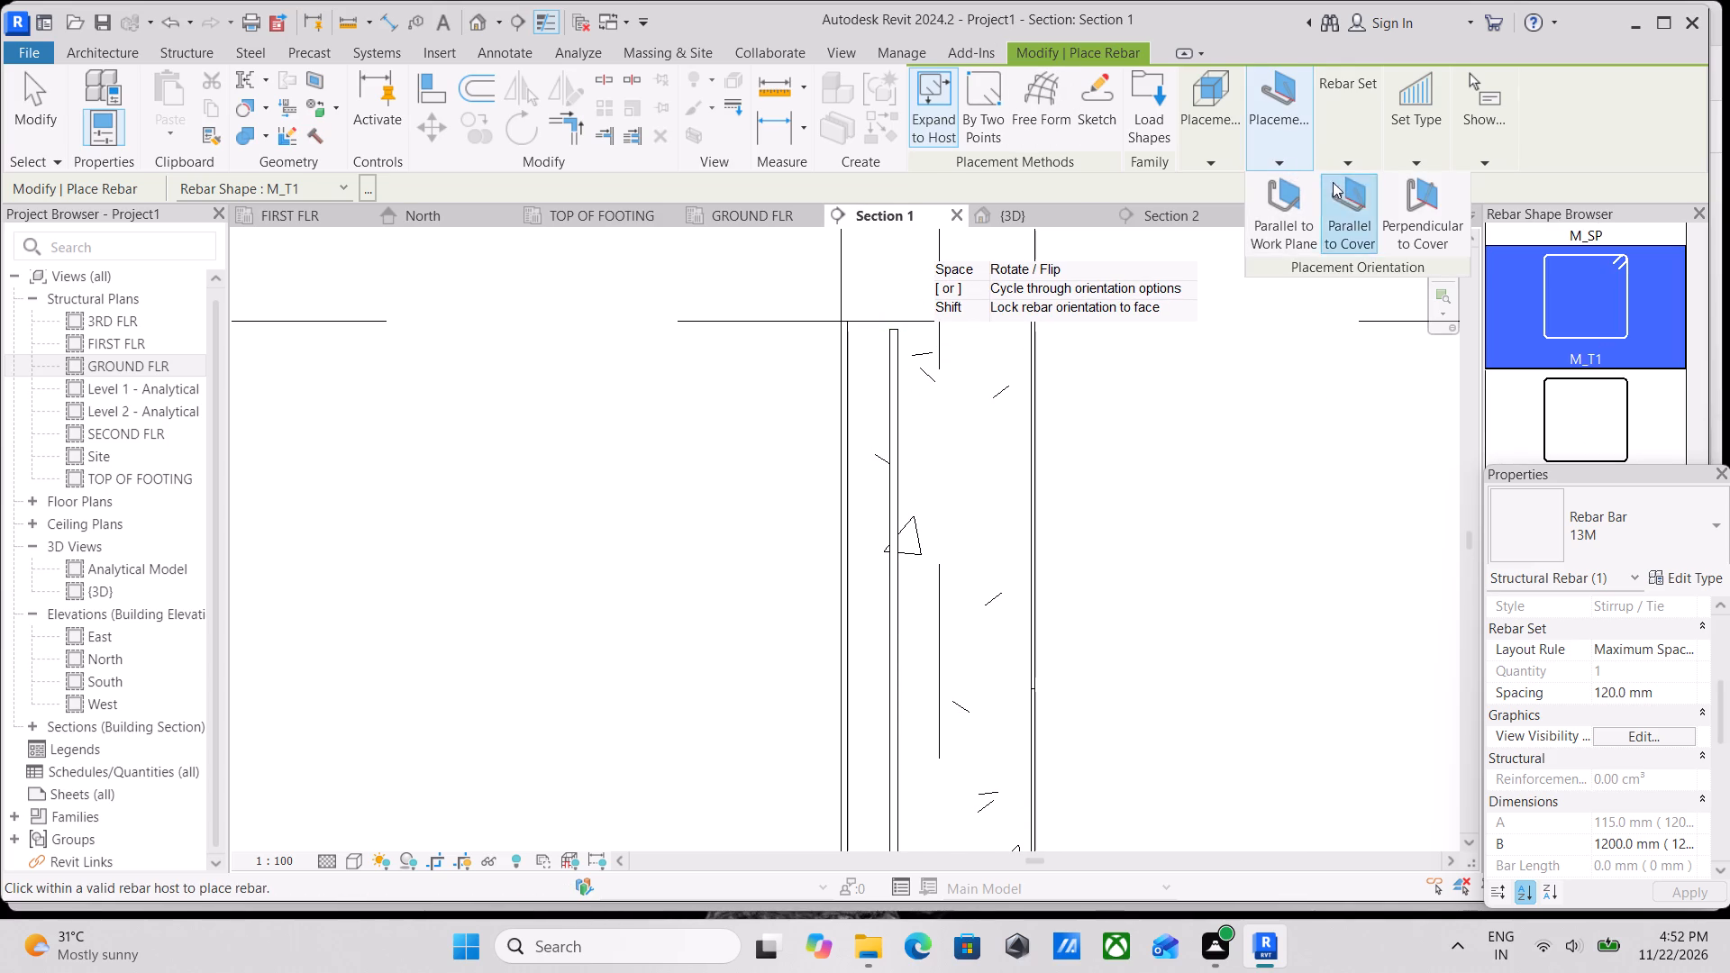
drag(1352, 203, 1342, 198)
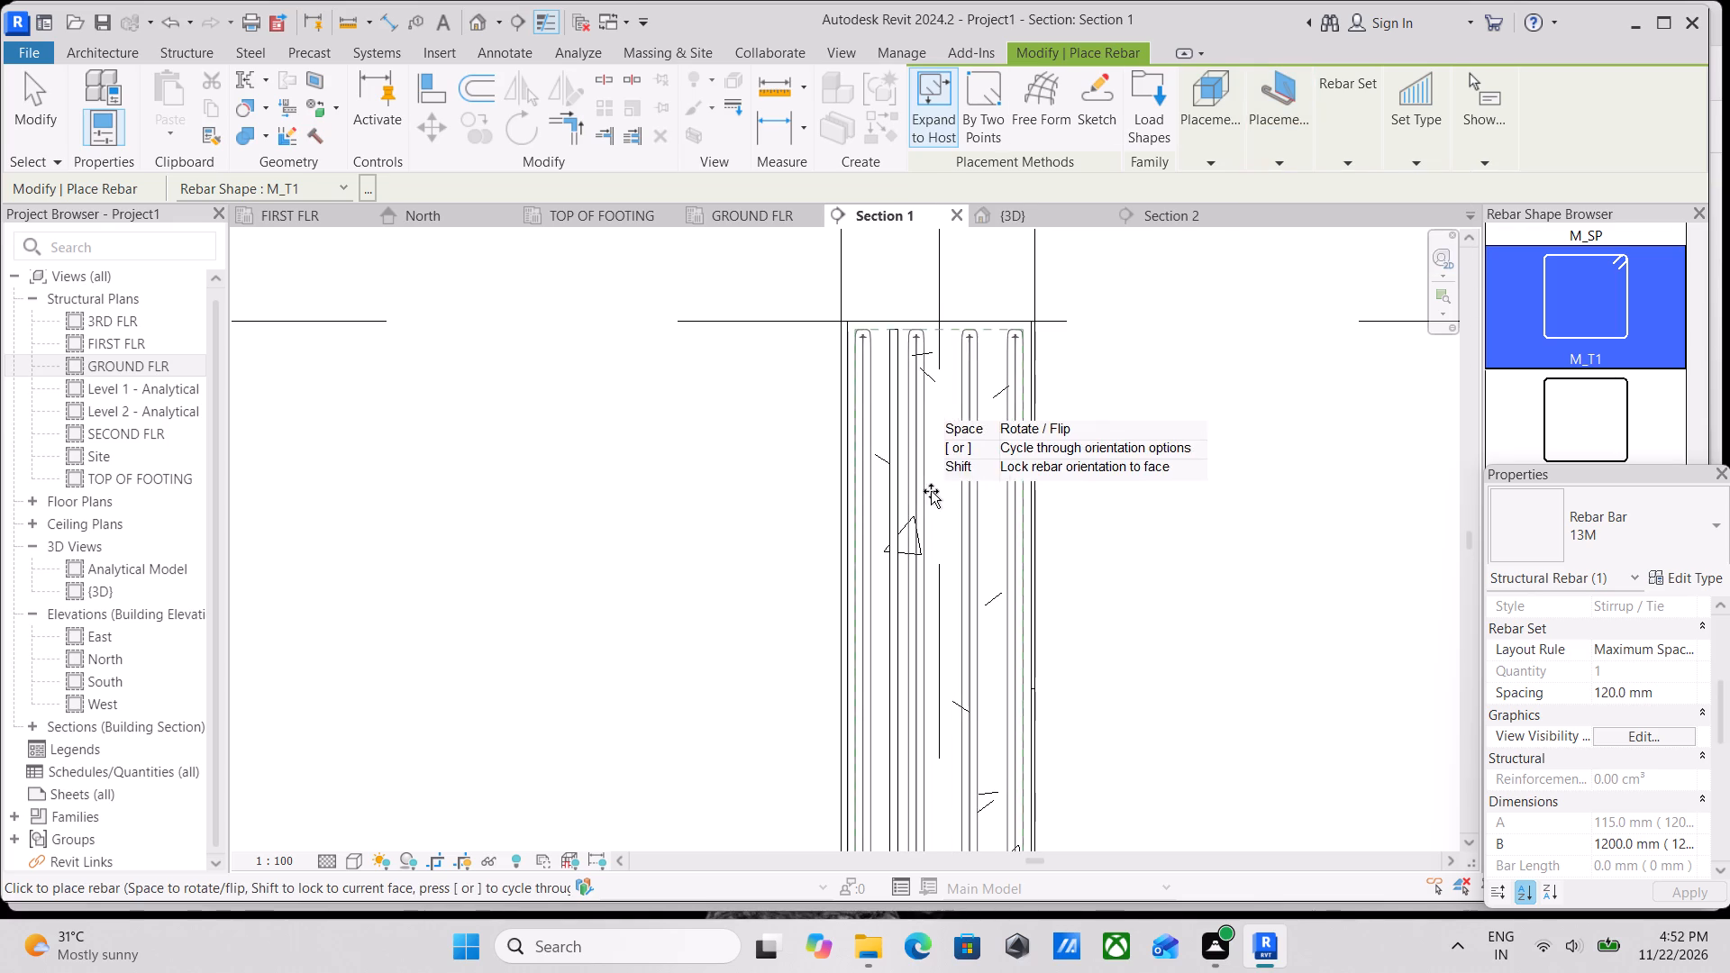
click(935, 391)
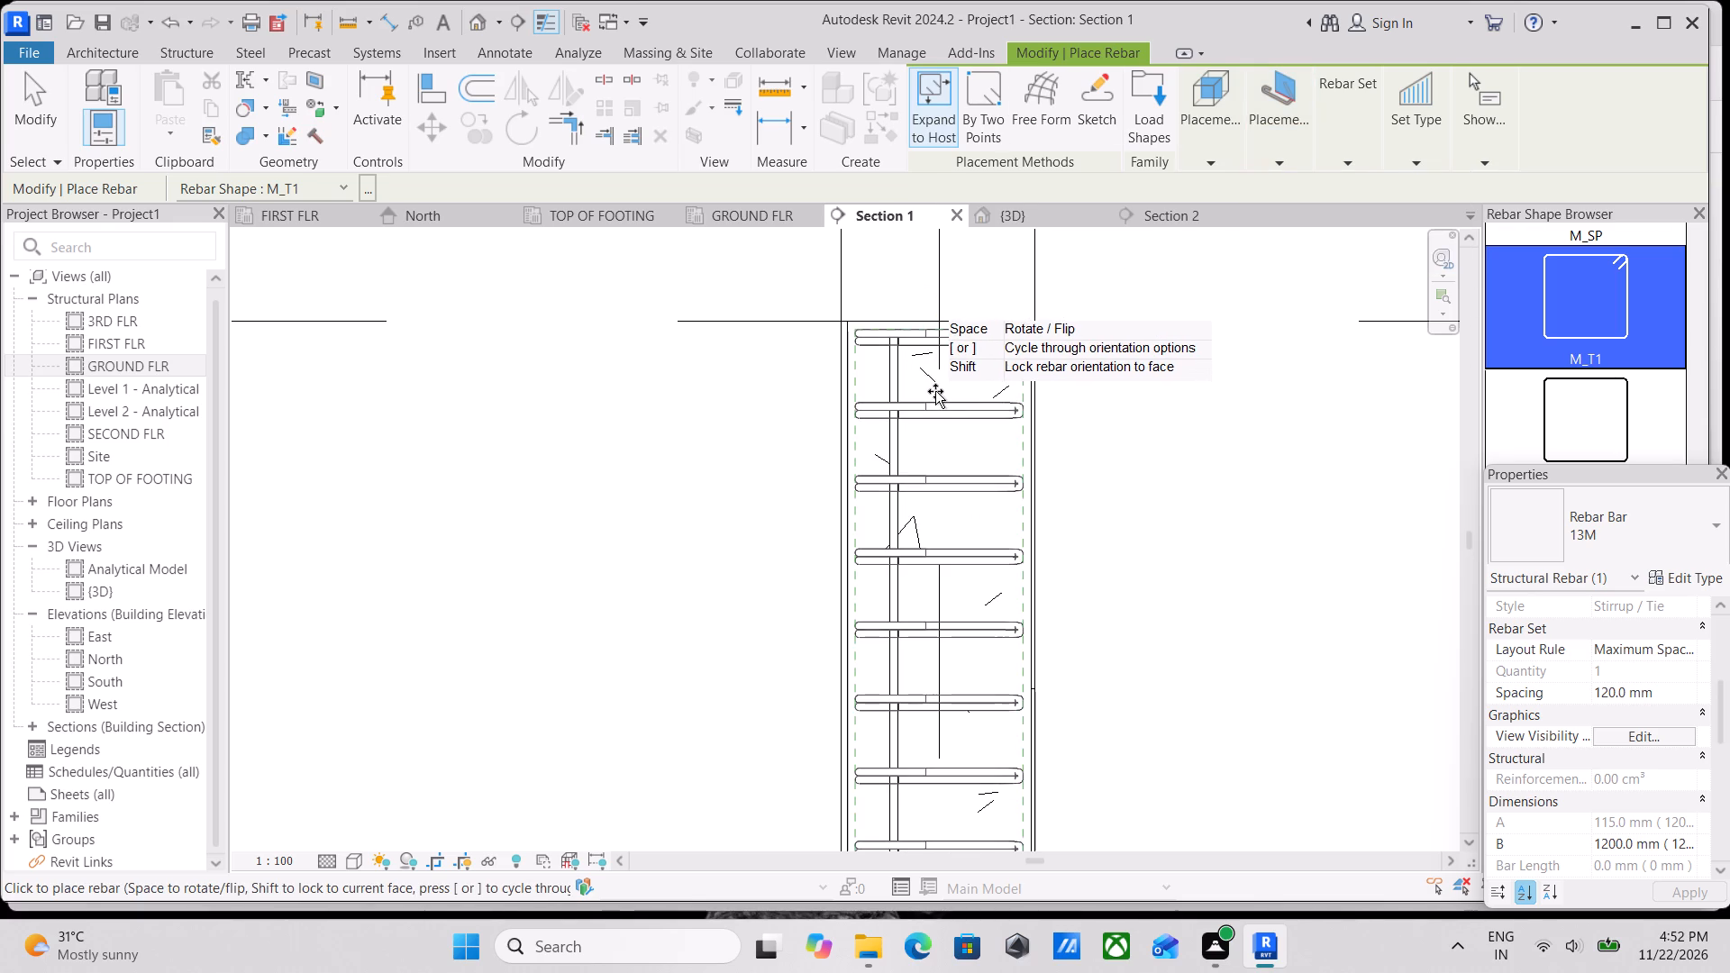
scroll(940, 397, up, 4)
key(Escape)
key(Escape)
key(Escape)
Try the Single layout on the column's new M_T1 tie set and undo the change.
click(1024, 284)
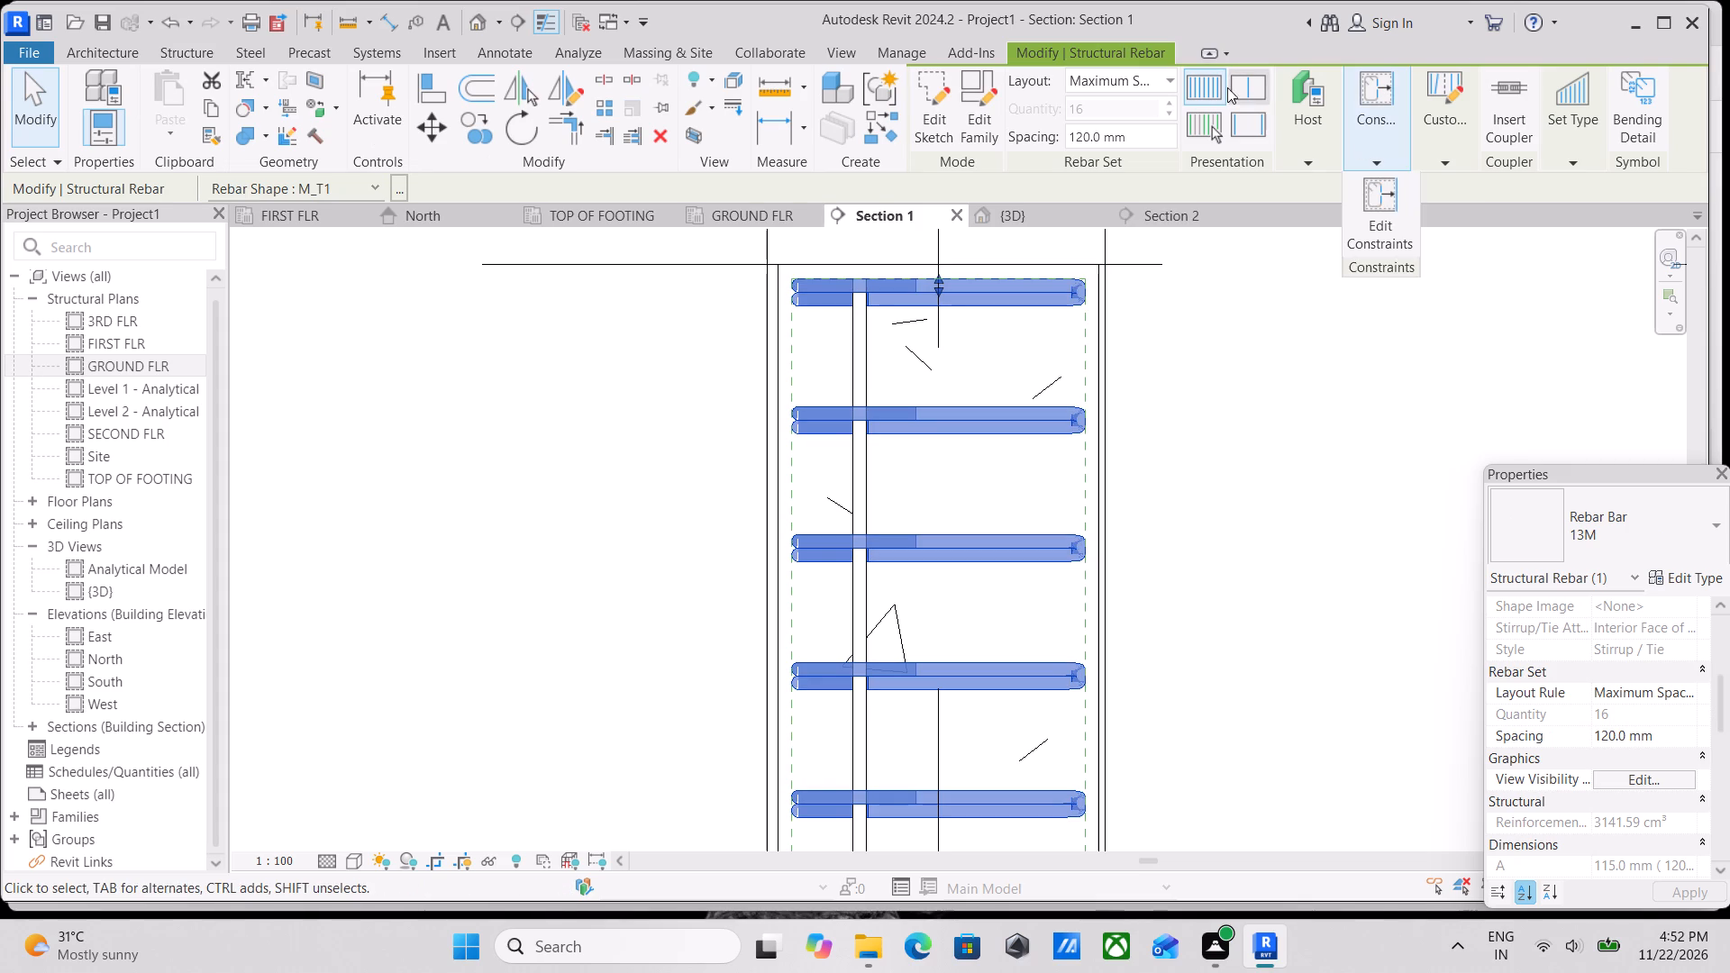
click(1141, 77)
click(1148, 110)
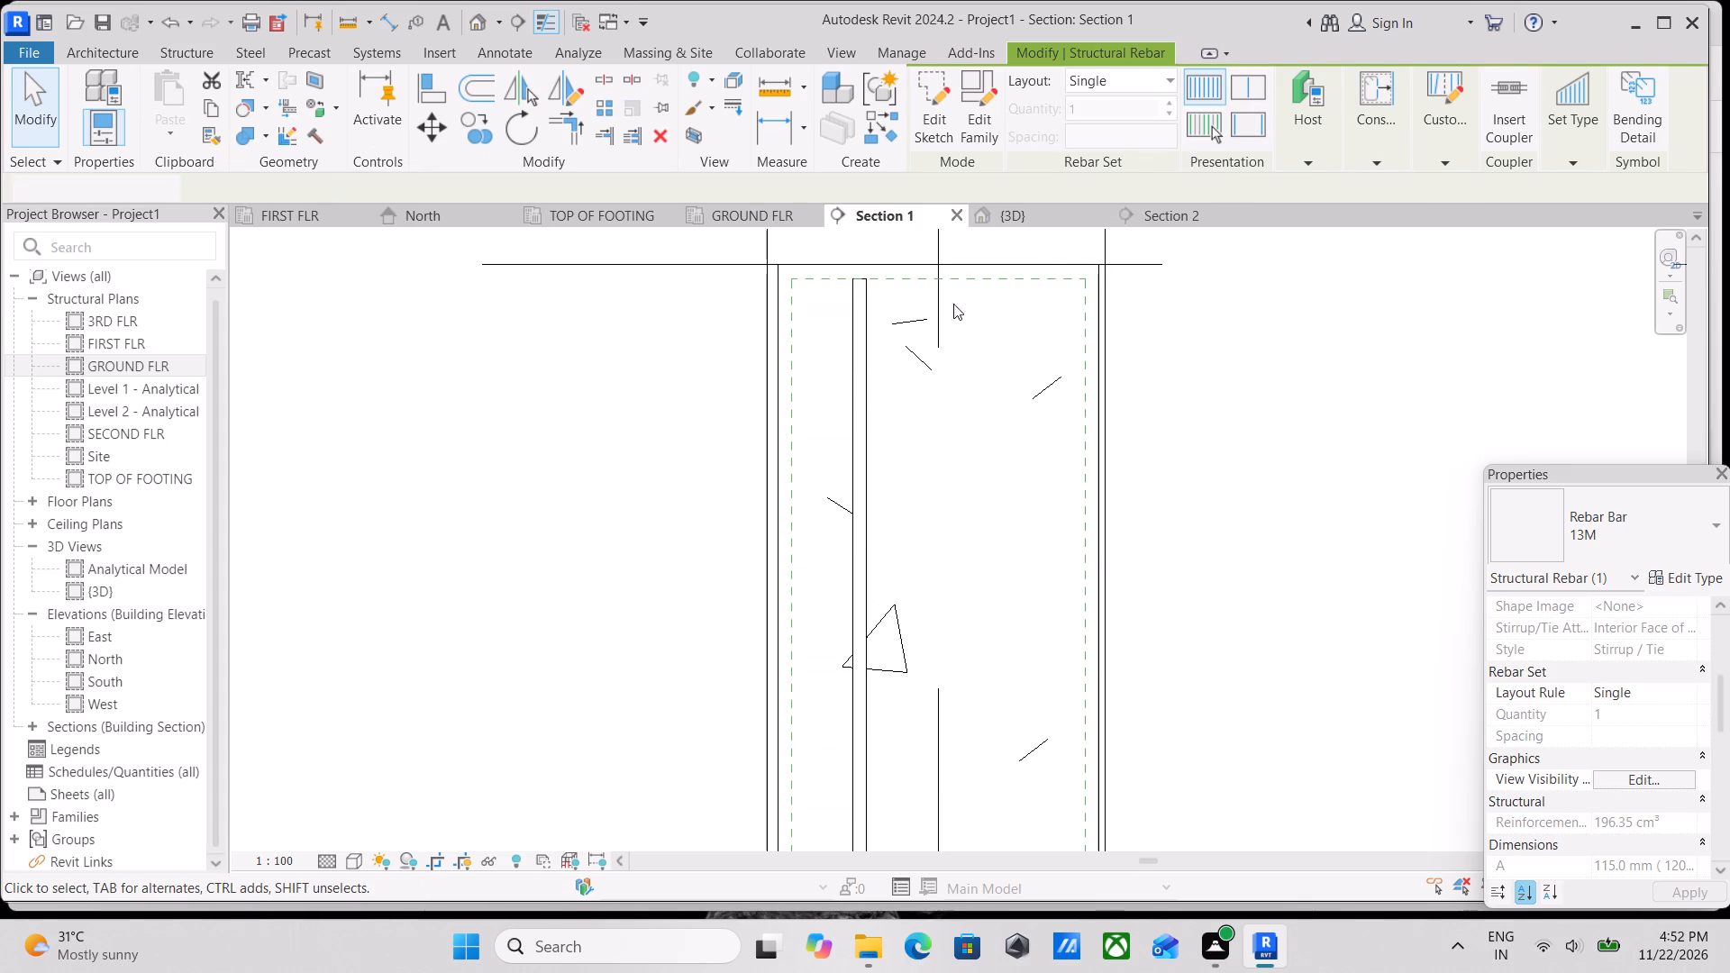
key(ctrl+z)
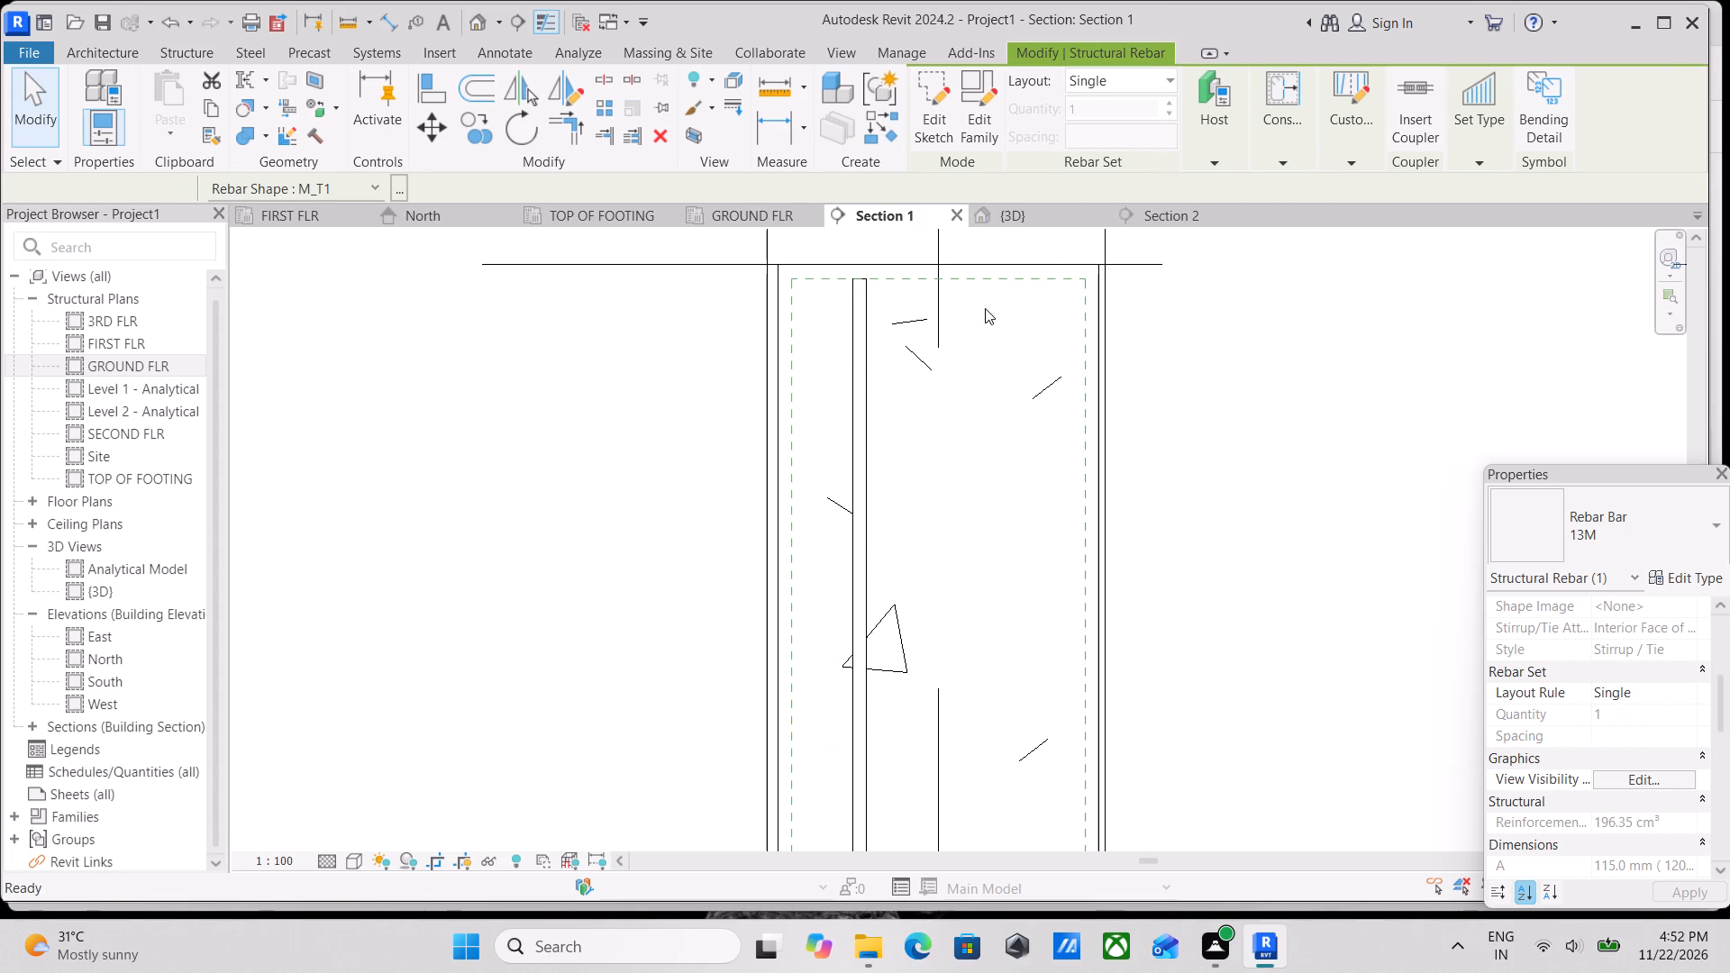
Nudge the M_T1 tie set down slightly so its top tie sits below the column's top cover line.
click(972, 304)
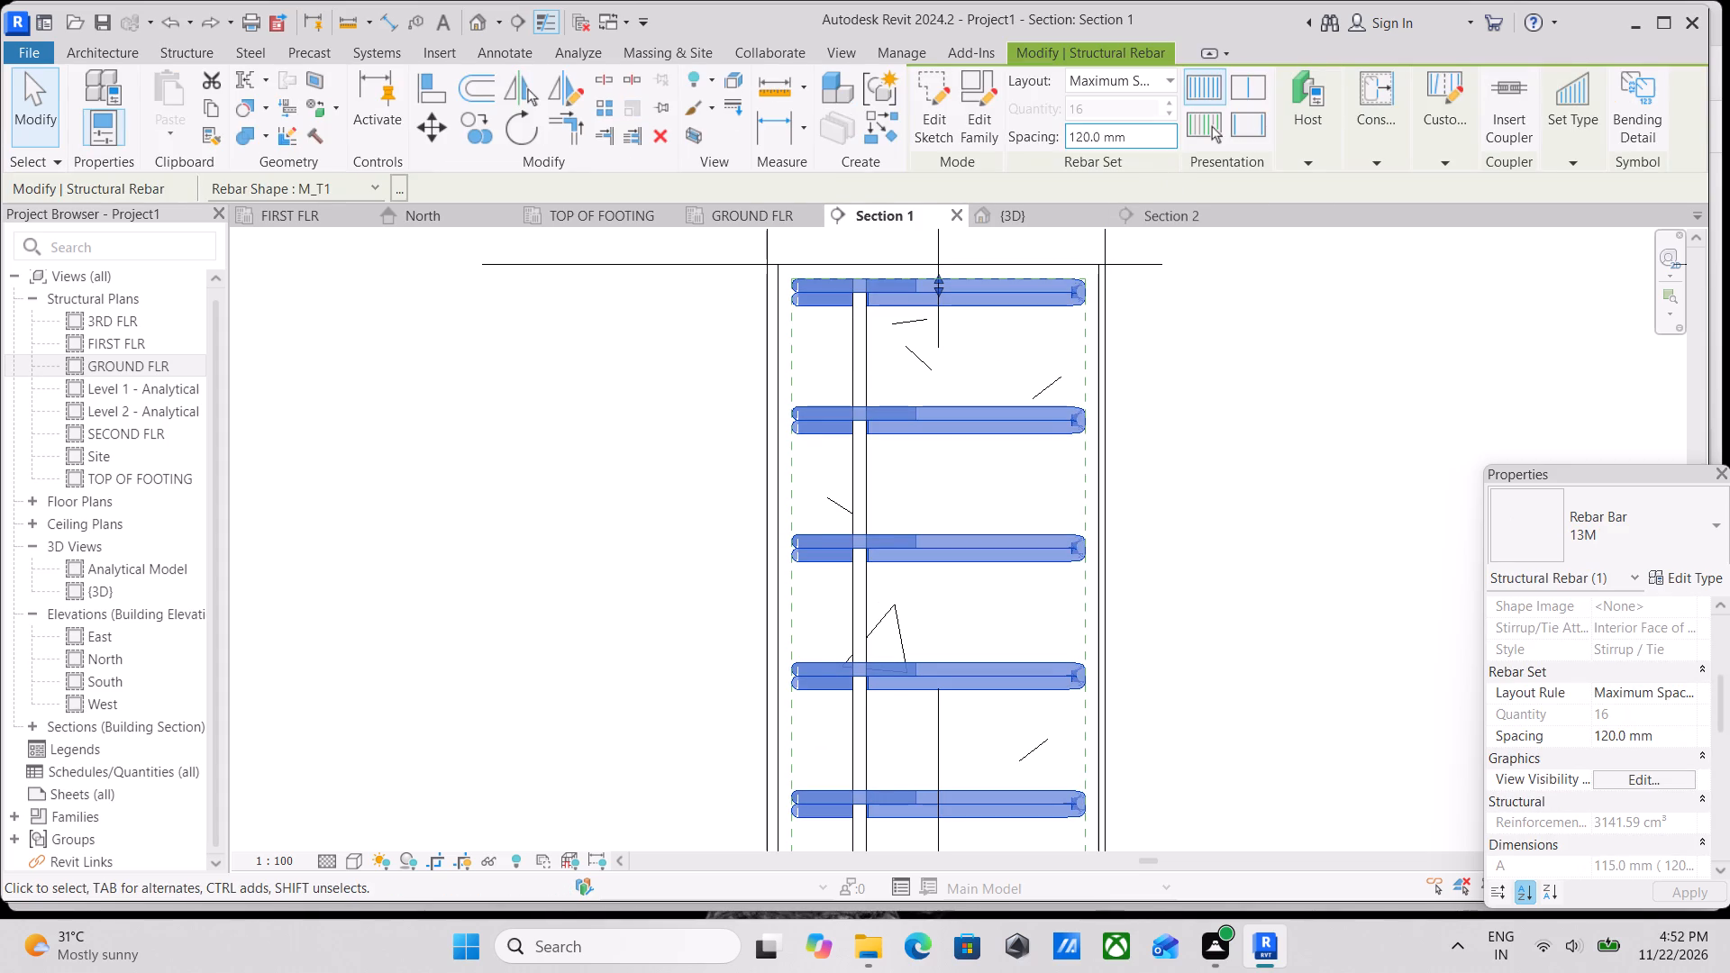
key(Down)
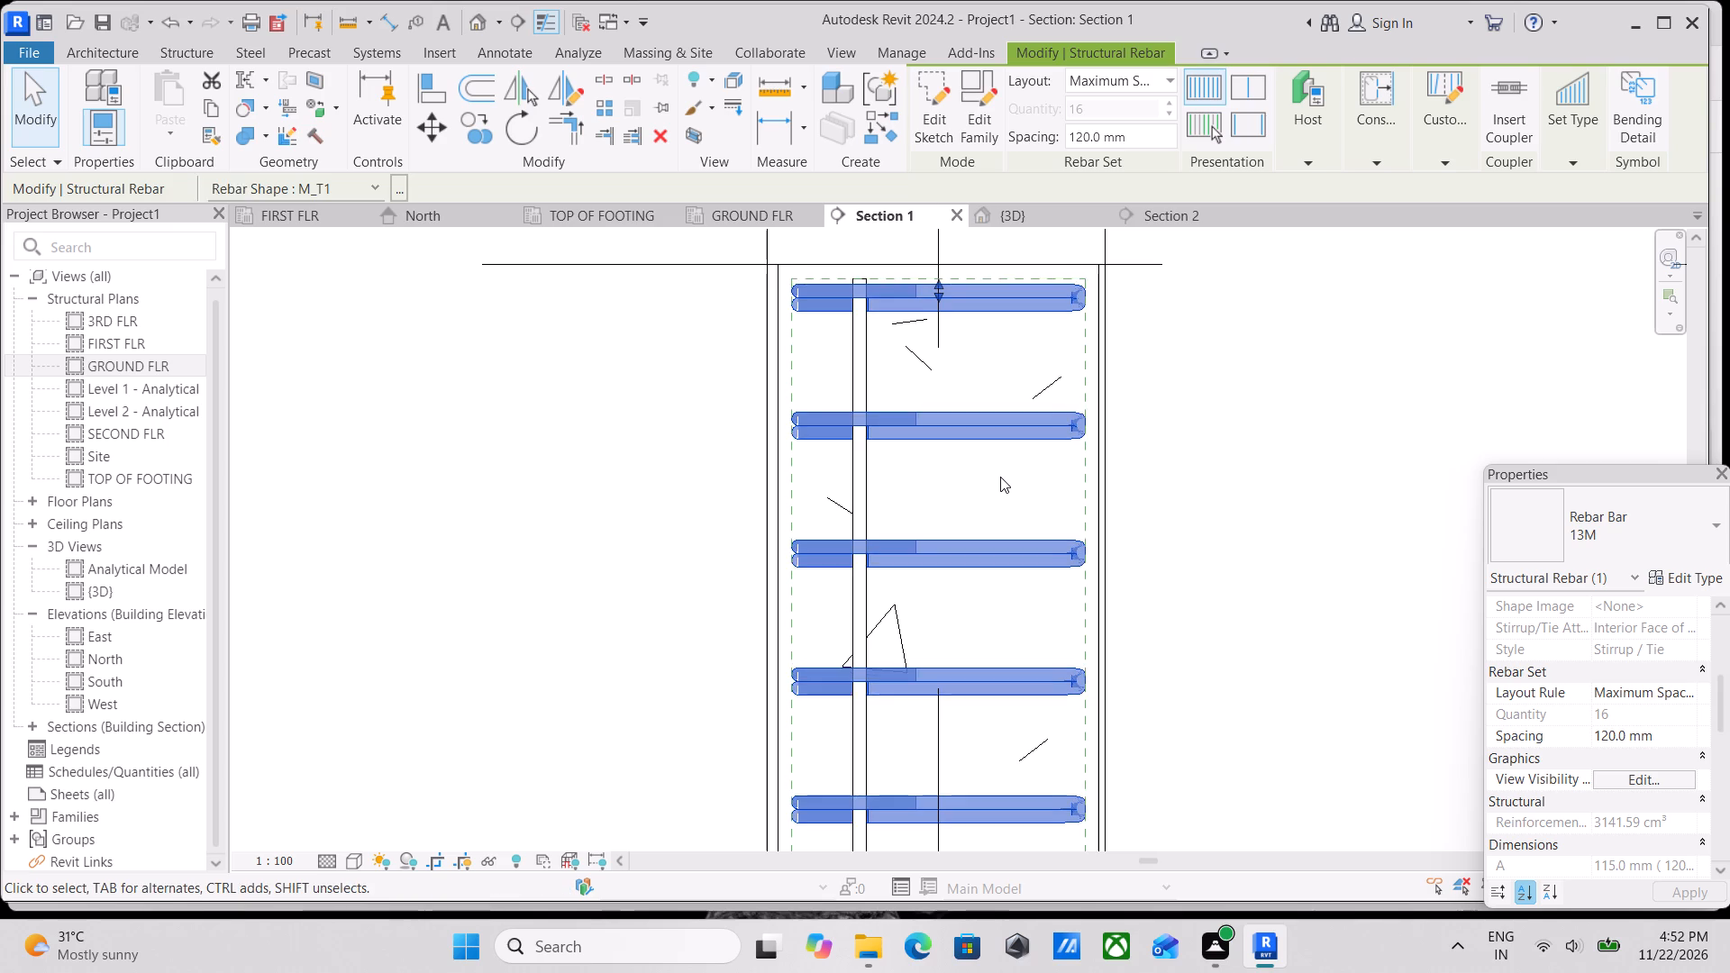
key(Down)
scroll(999, 477, down, 1)
key(Down)
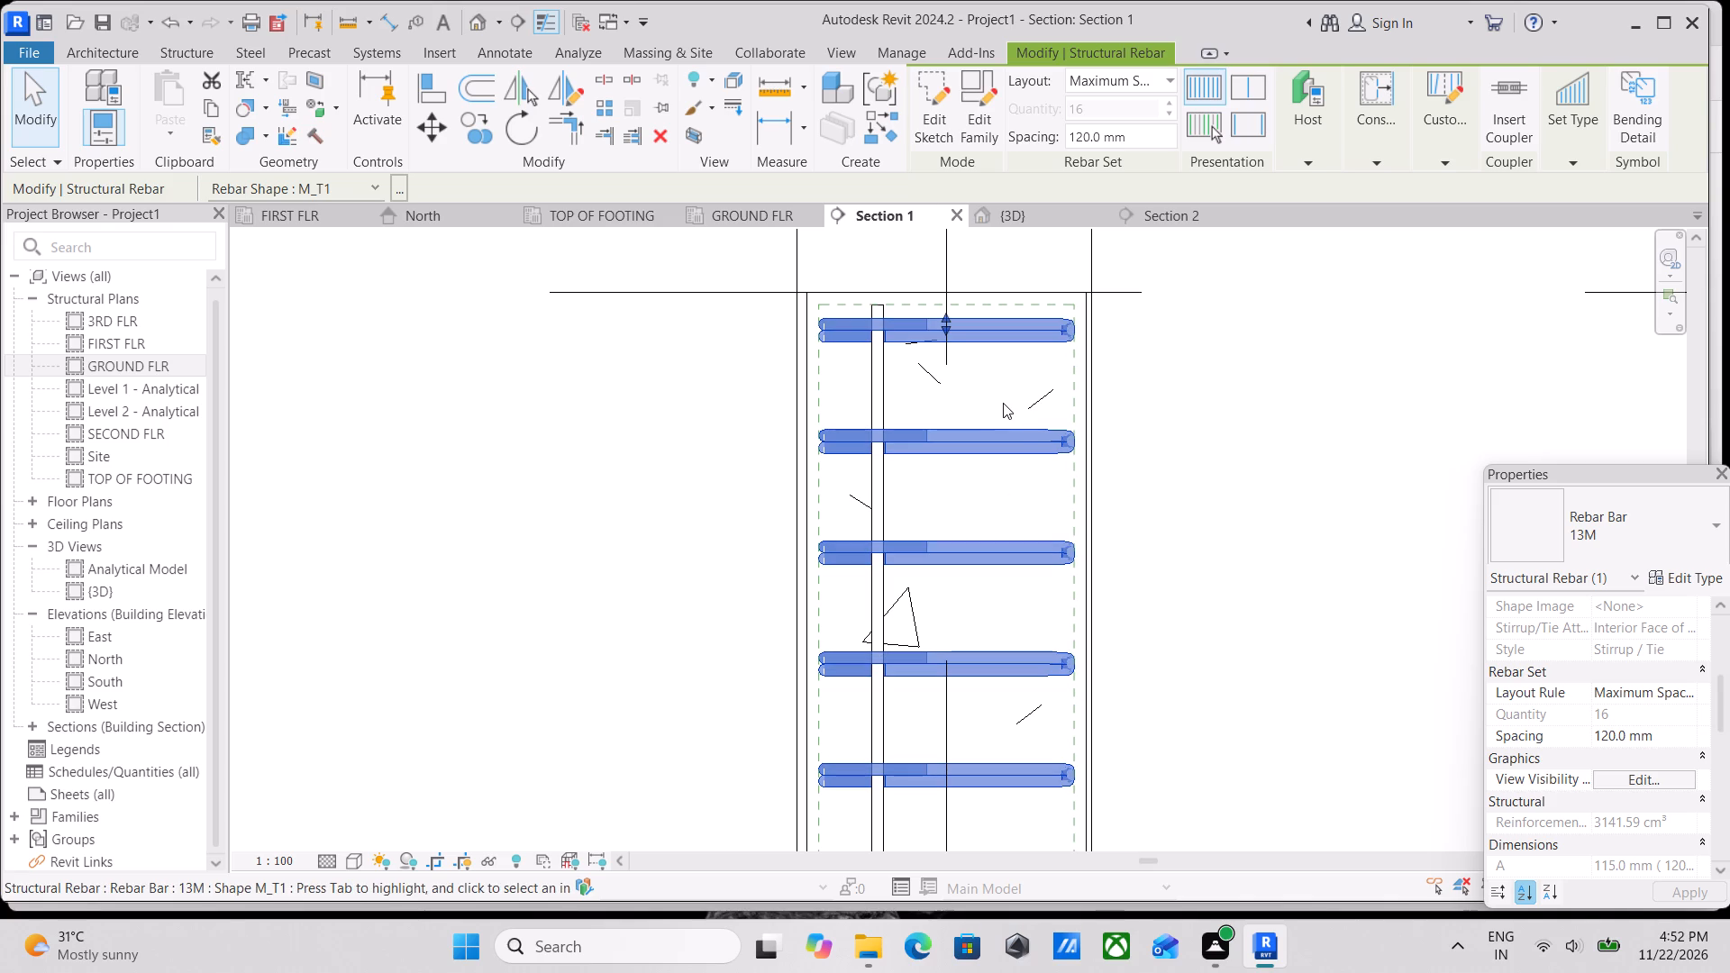
scroll(1008, 464, up, 1)
key(Escape)
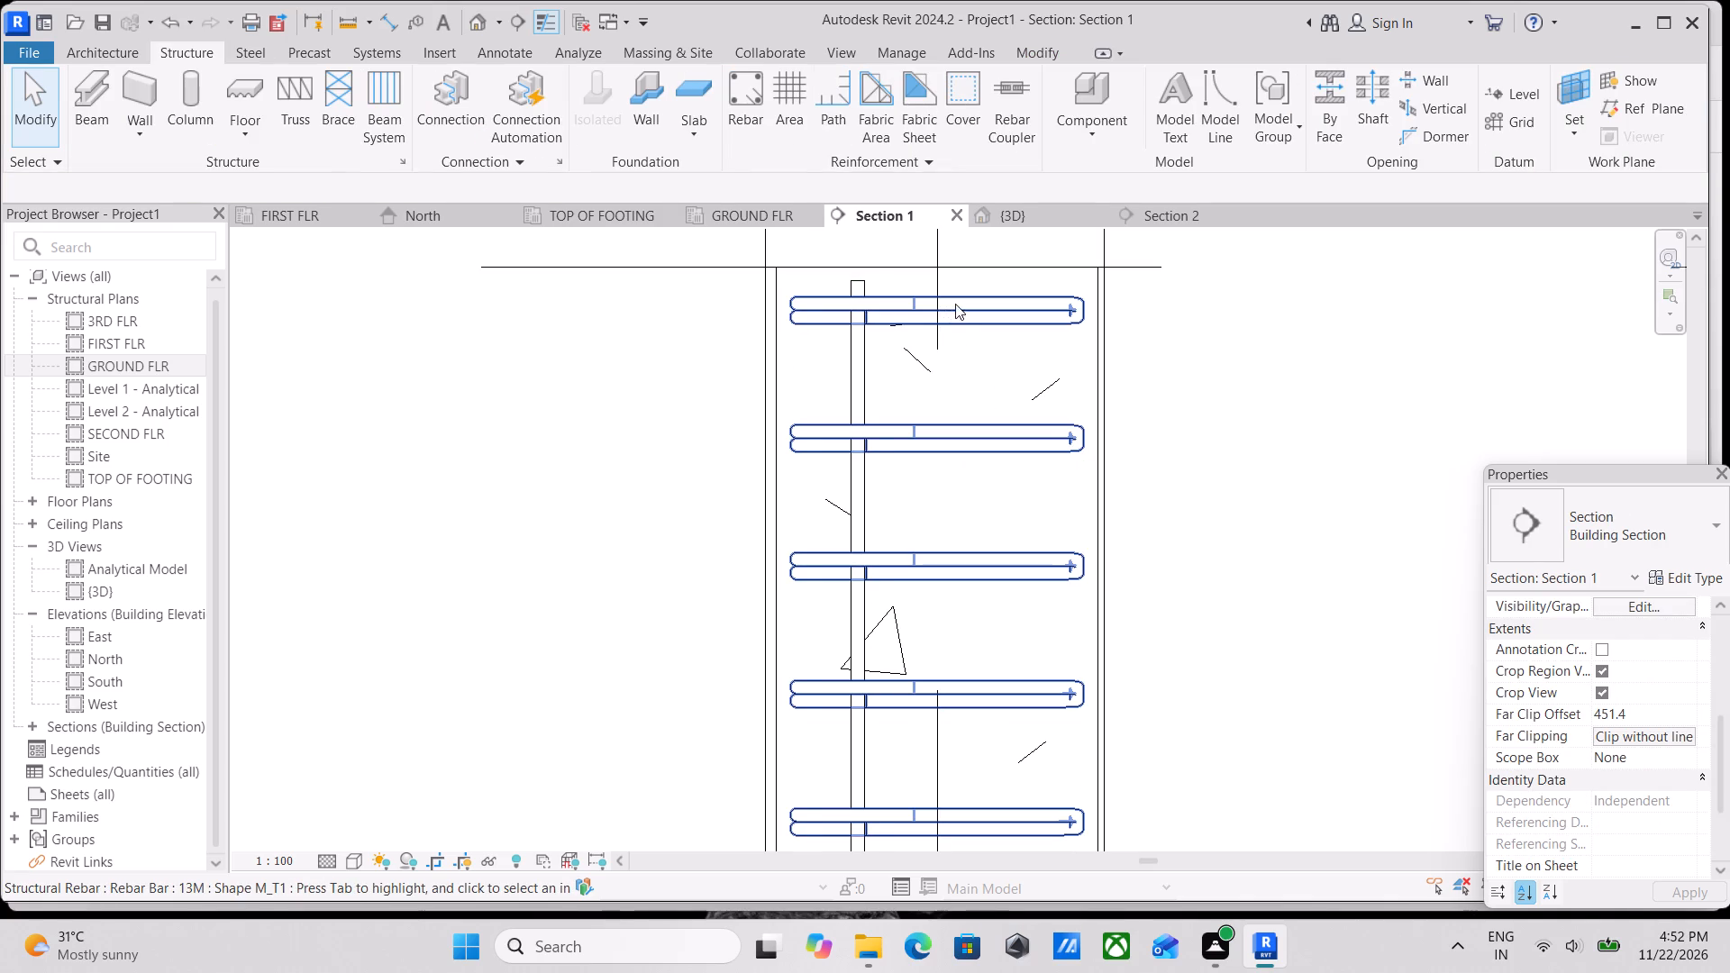
Set the M_T1 tie set's layout rule to Single.
click(980, 318)
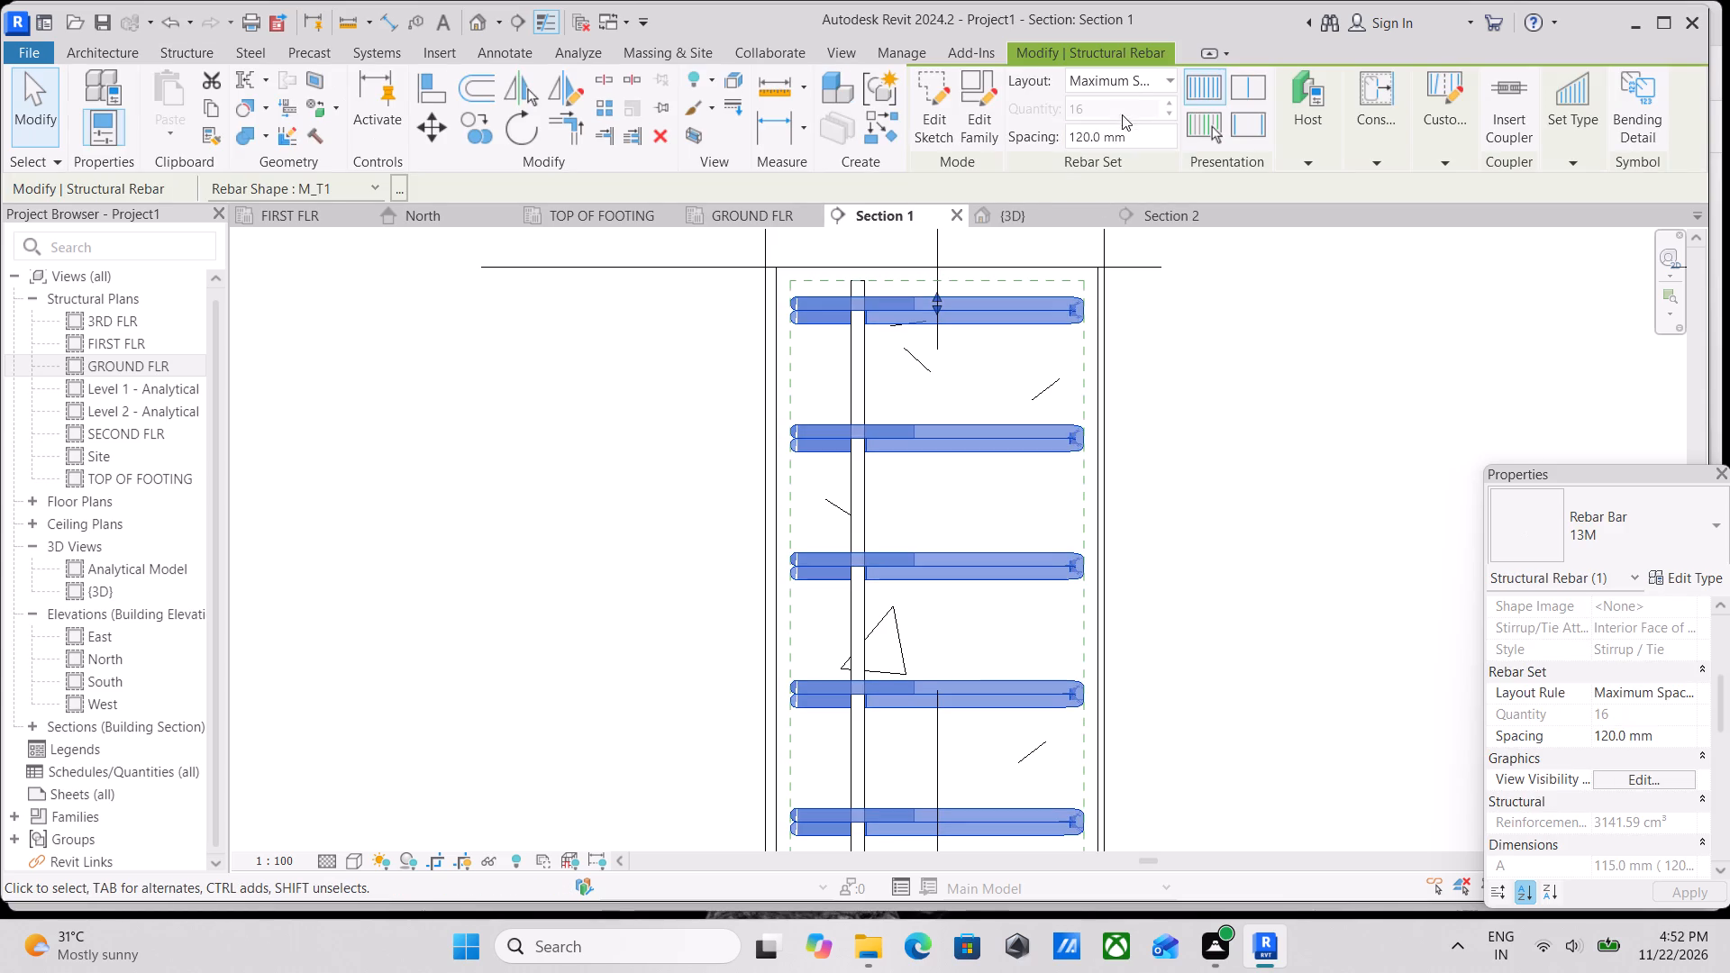
click(1138, 86)
click(1126, 111)
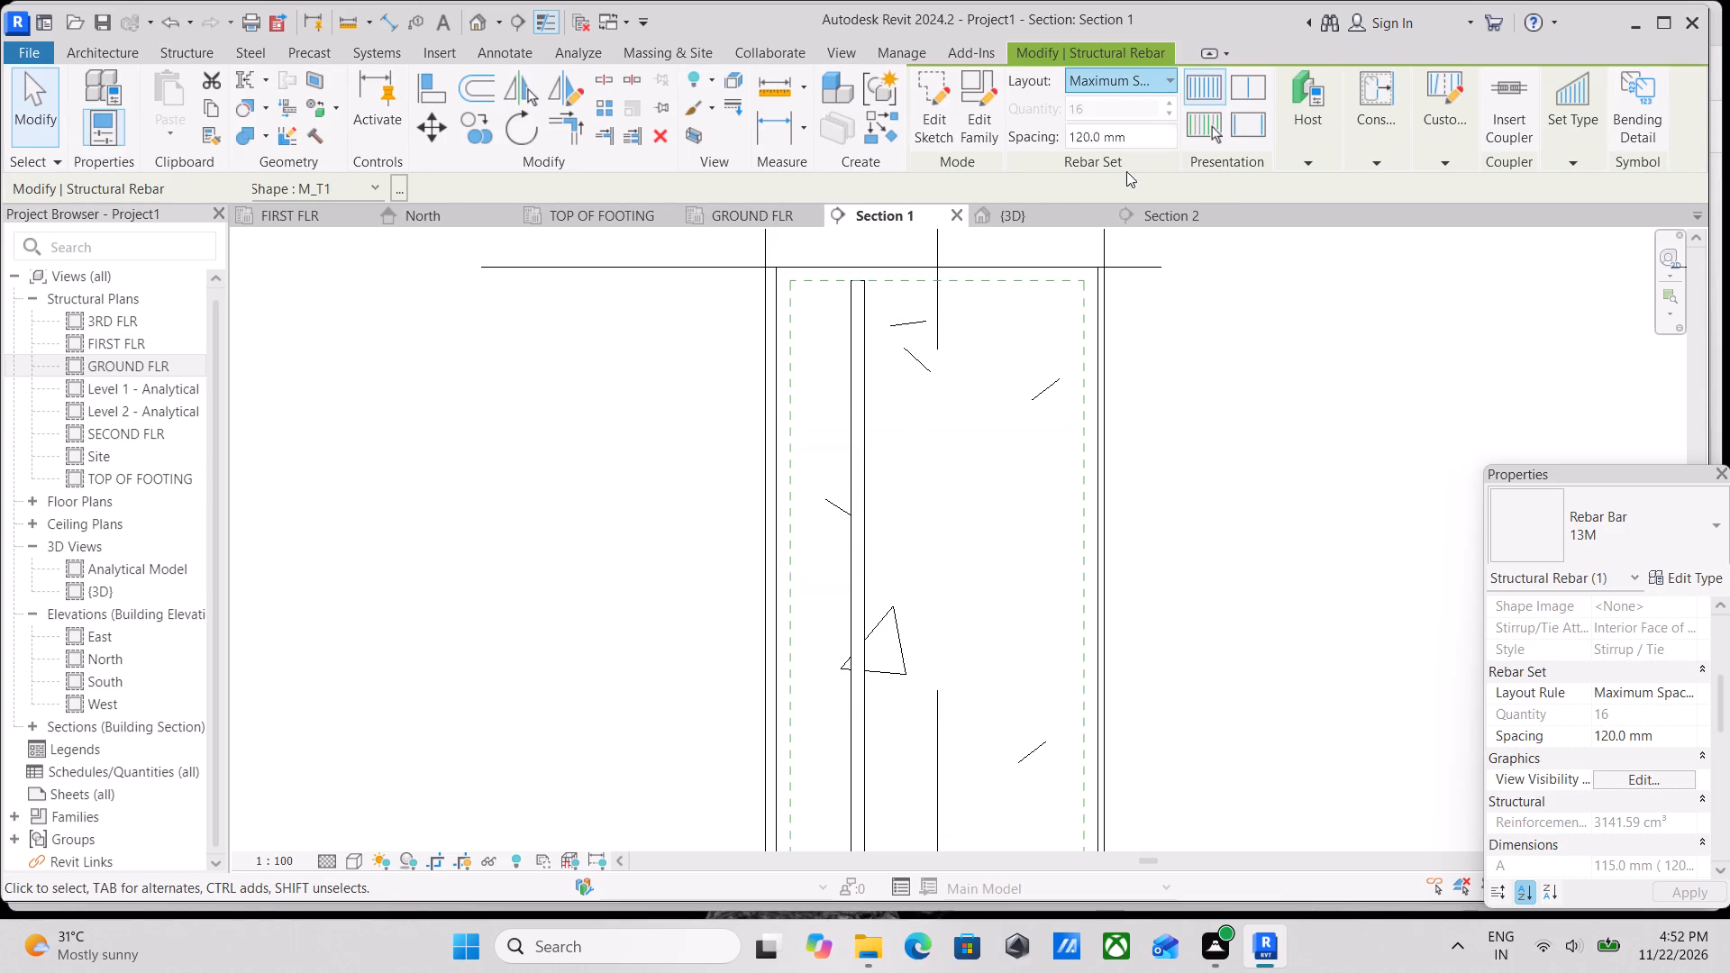
Nudge the single M_T1 tie straight up the column, away from the footing and towards the column's top end.
scroll(1074, 445, down, 14)
middle_drag(1045, 547, 1002, 337)
scroll(986, 607, up, 4)
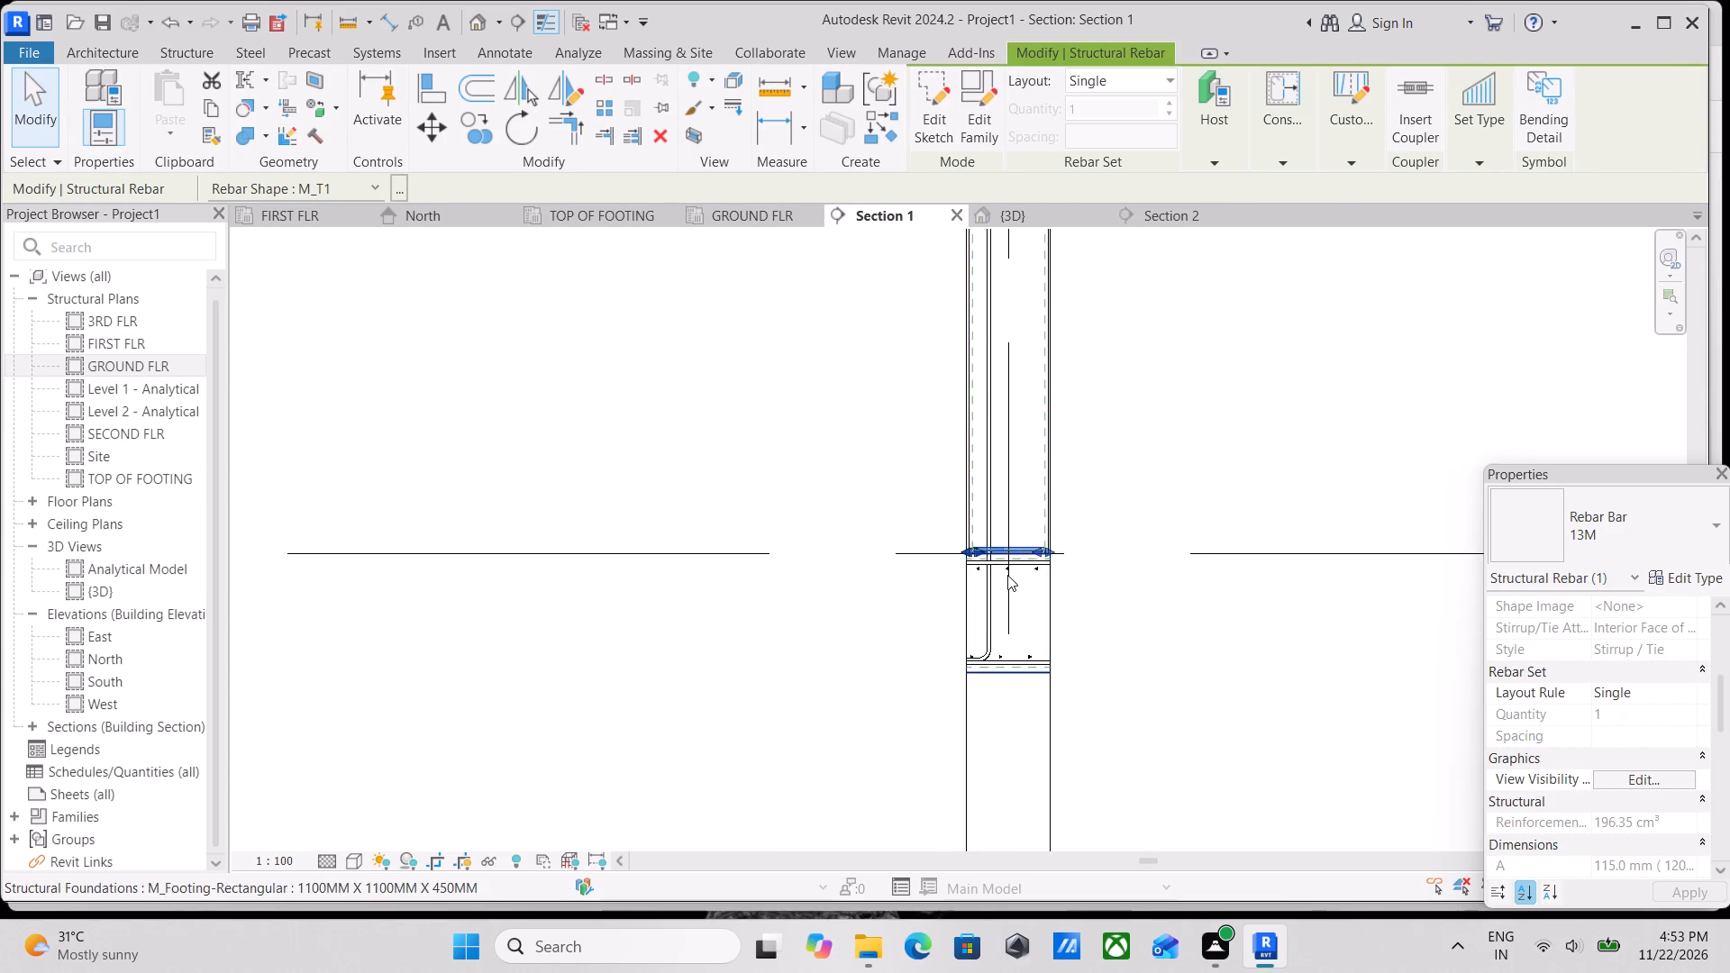
scroll(1009, 570, up, 7)
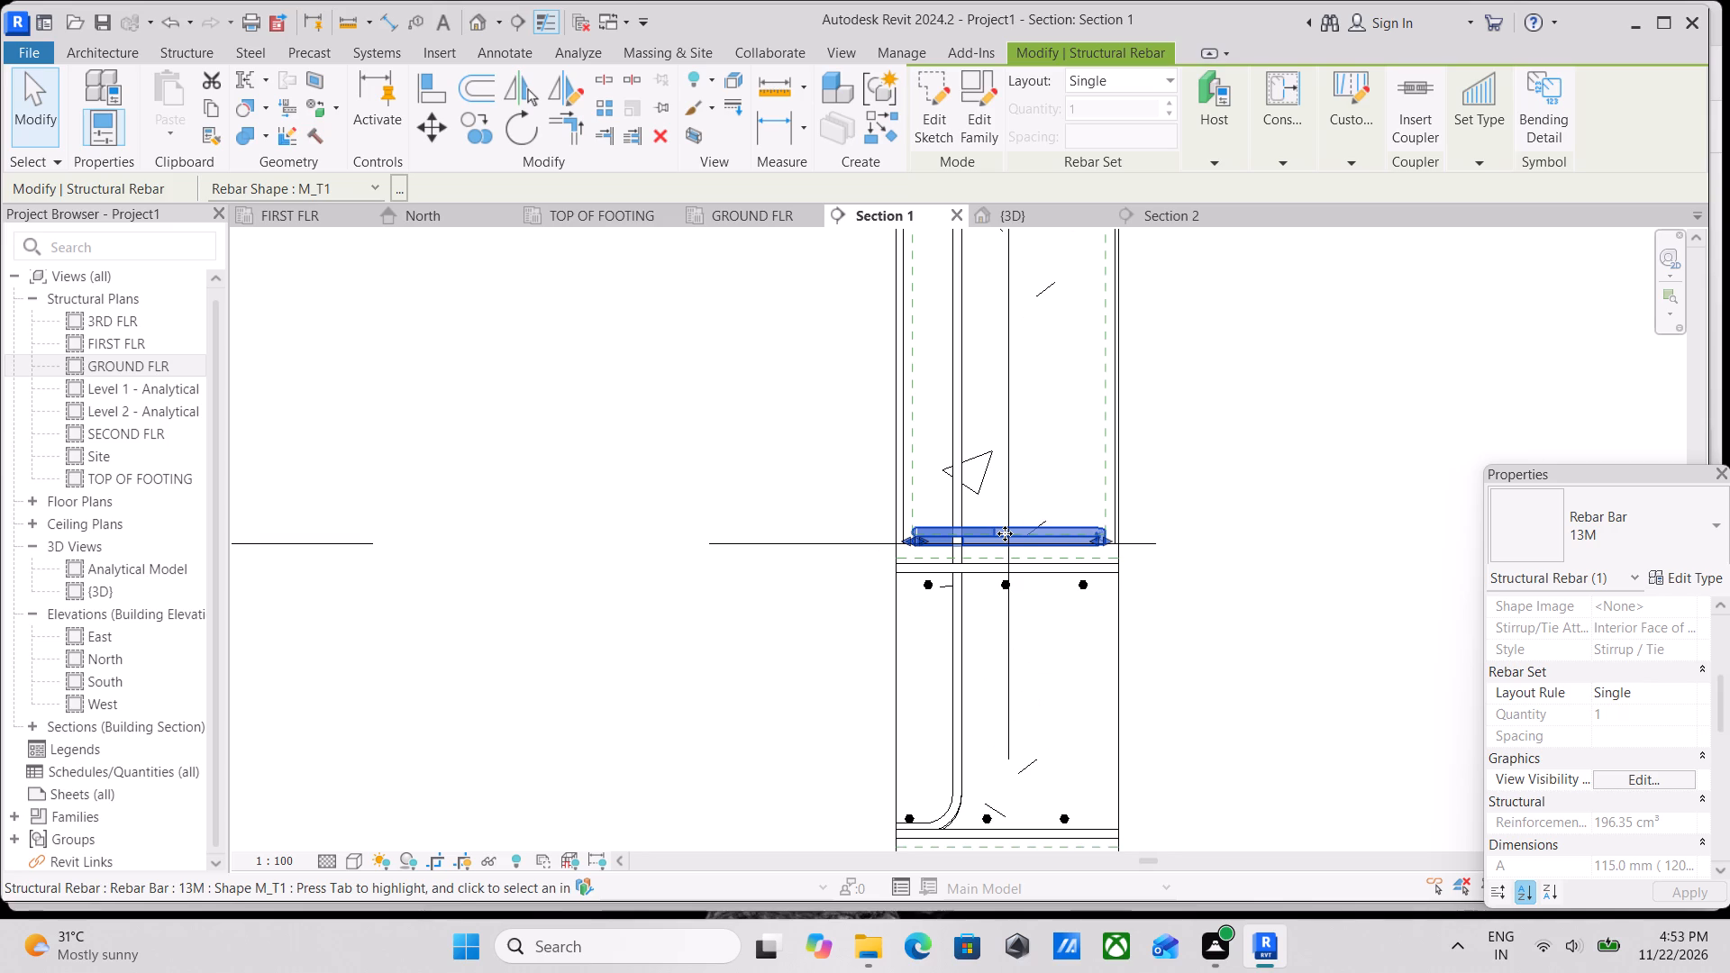
key(Up)
key(Up)
key(Up)
key(Up)
key(Up)
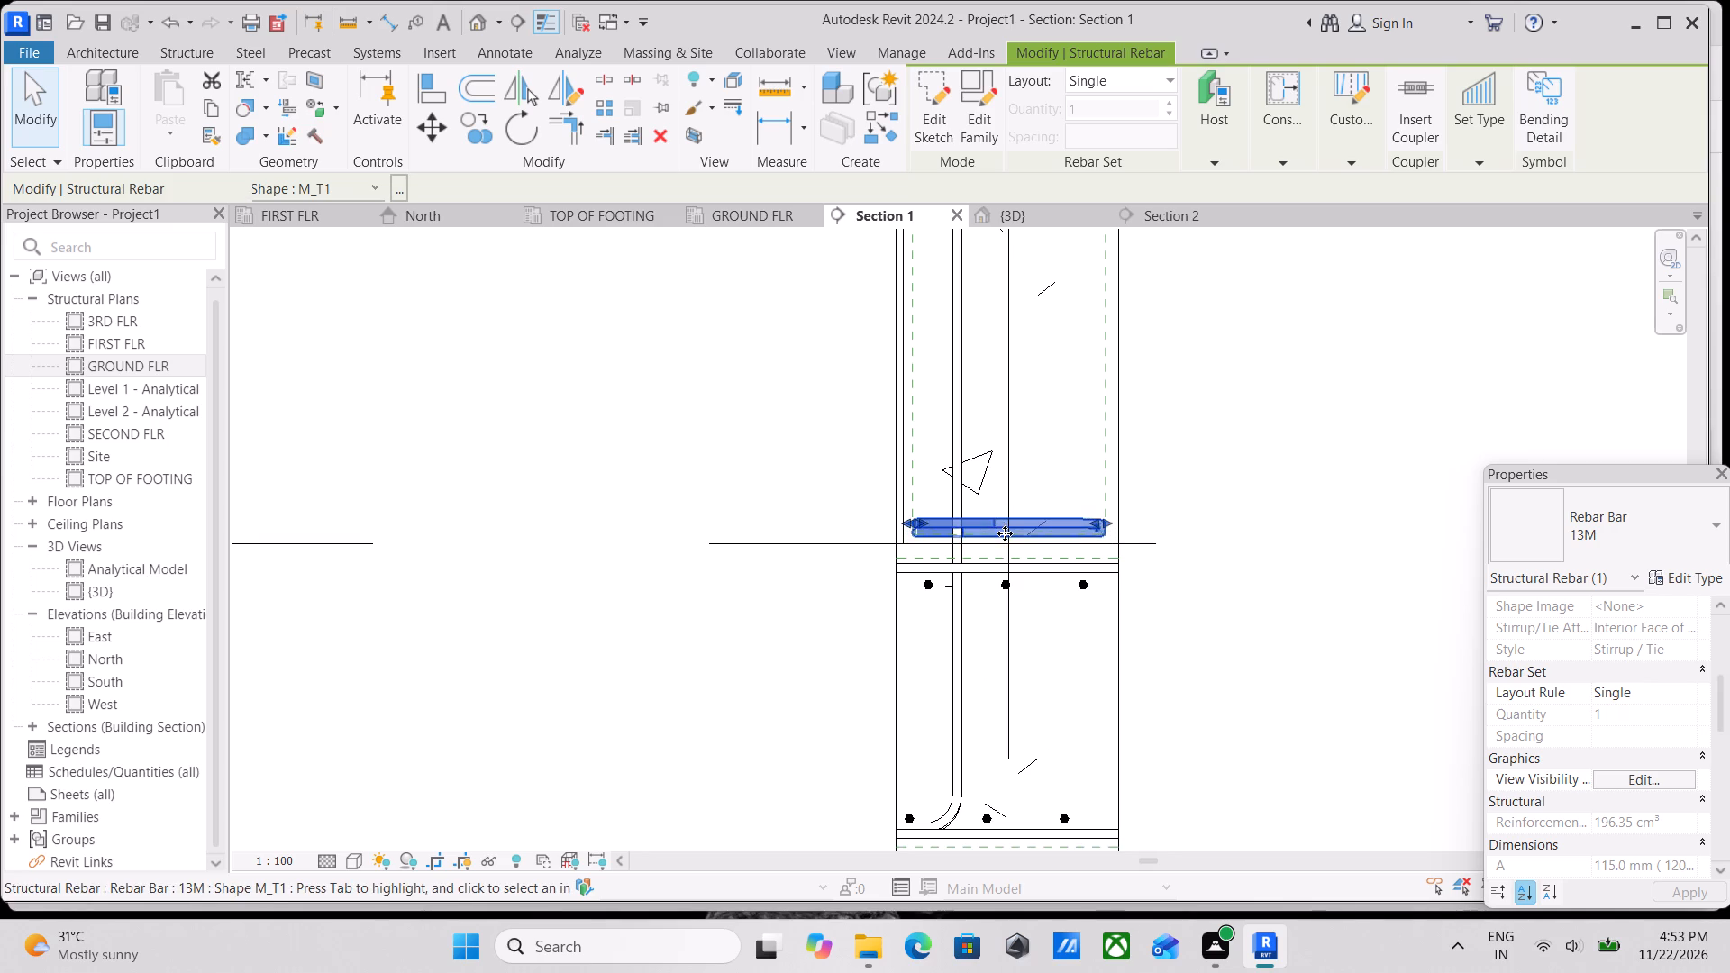
key(Up)
key(Up)
key(Up)
key(Up)
key(Up)
key(Up)
key(Up)
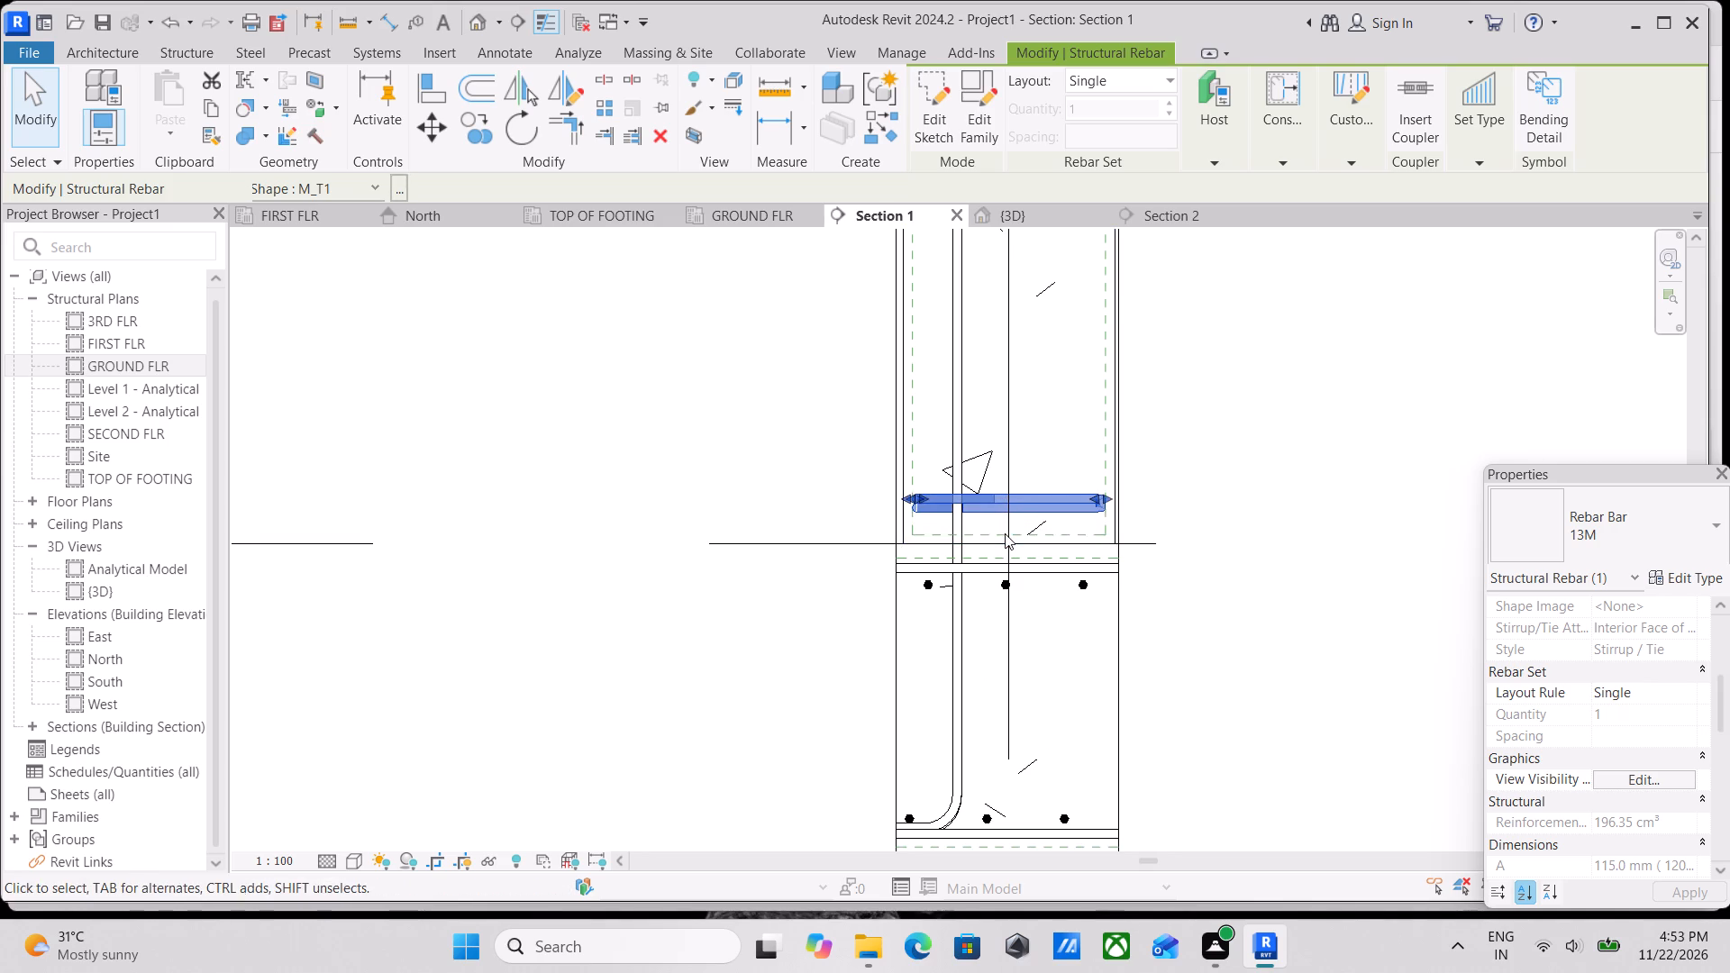
key(Up)
key(Up)
key(Up)
key(Up)
key(Up)
key(Up)
key(Up)
key(Up)
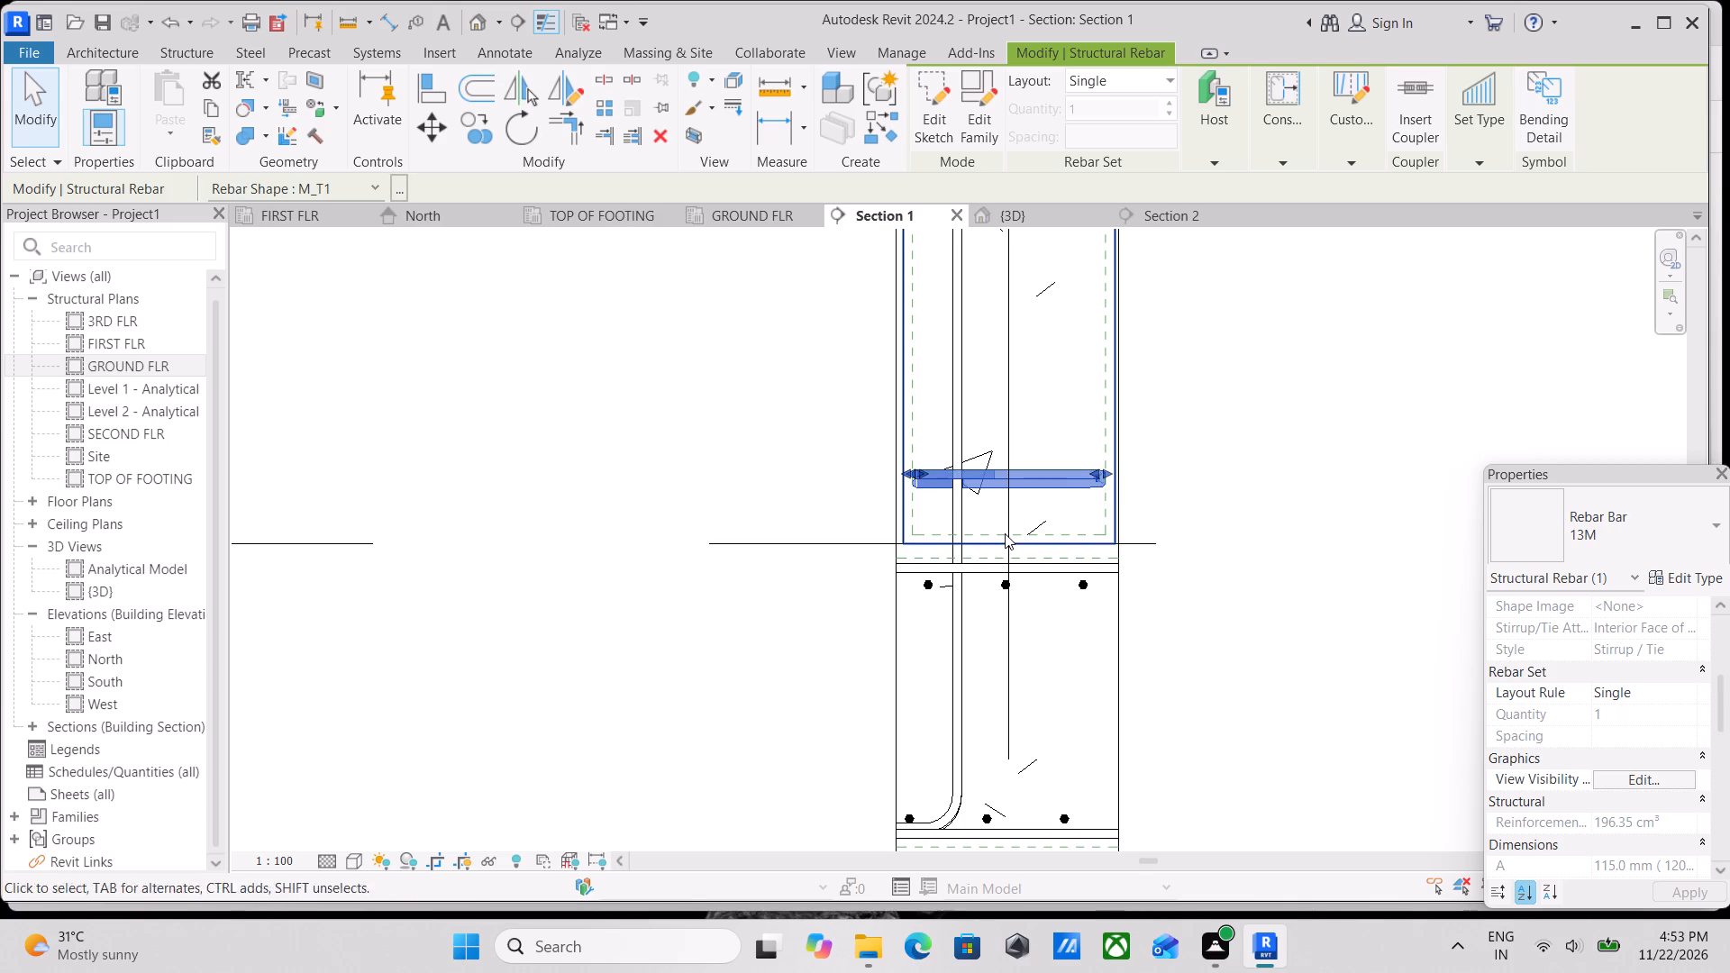
key(Up)
key(Up)
key(Up)
key(Up)
key(Up)
key(Up)
key(Up)
key(Up)
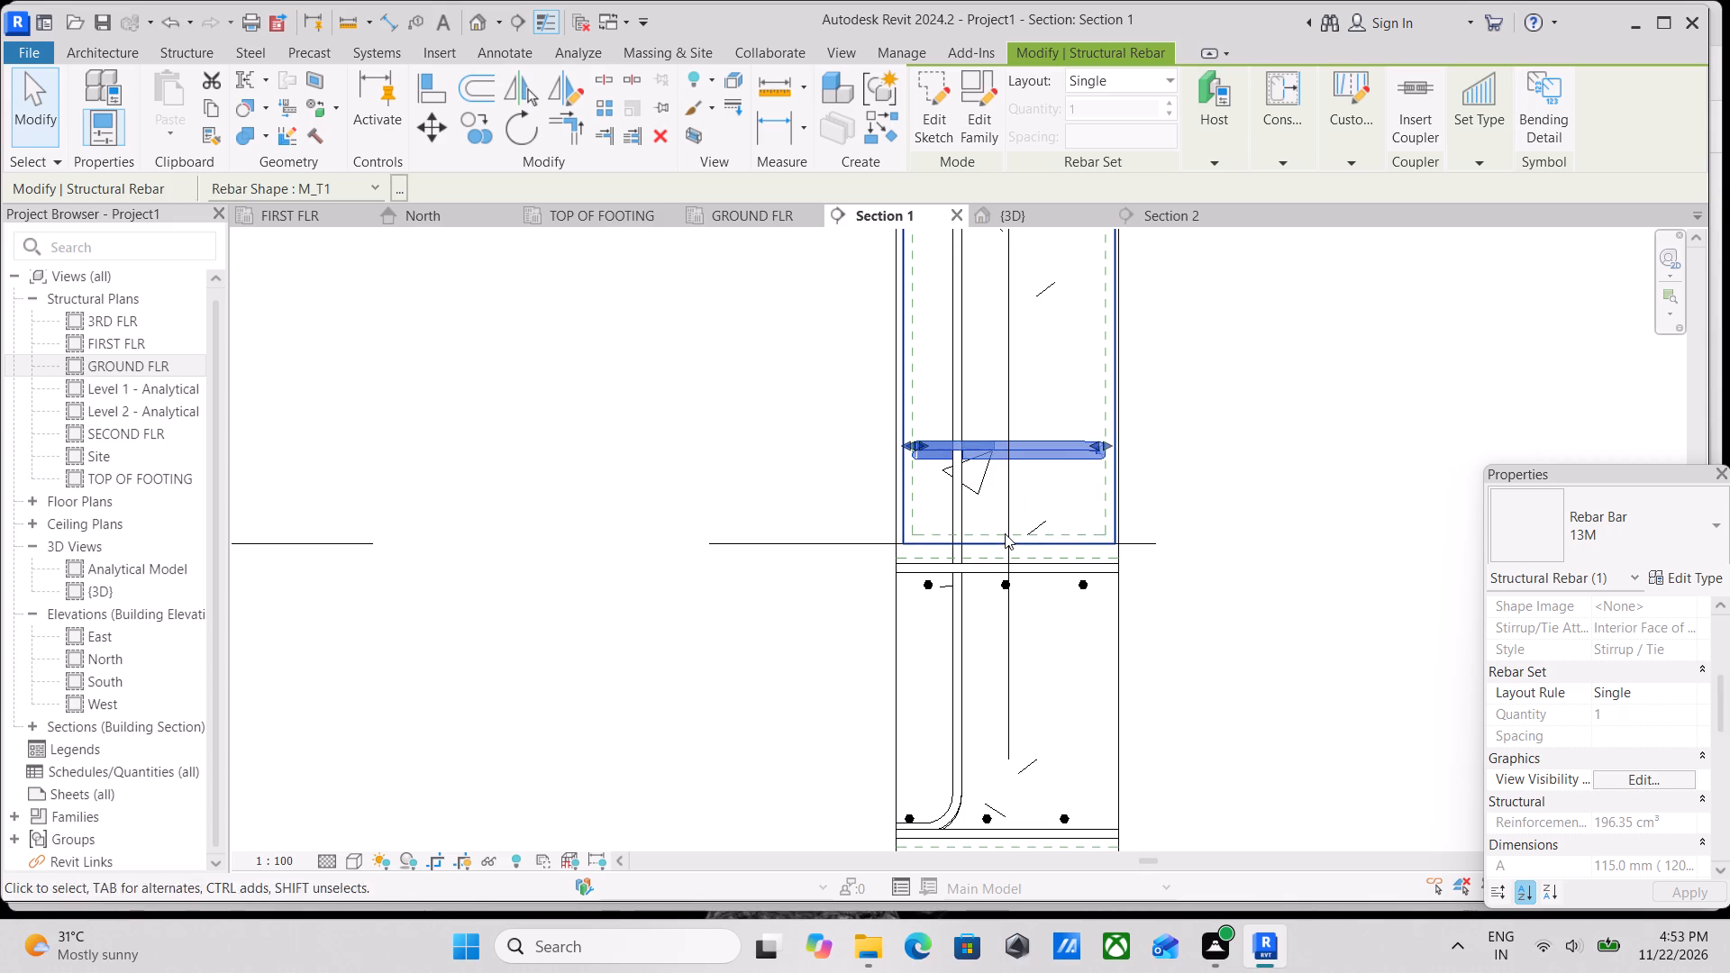
key(Up)
key(Up)
key(Up)
key(Up)
key(Up)
key(Up)
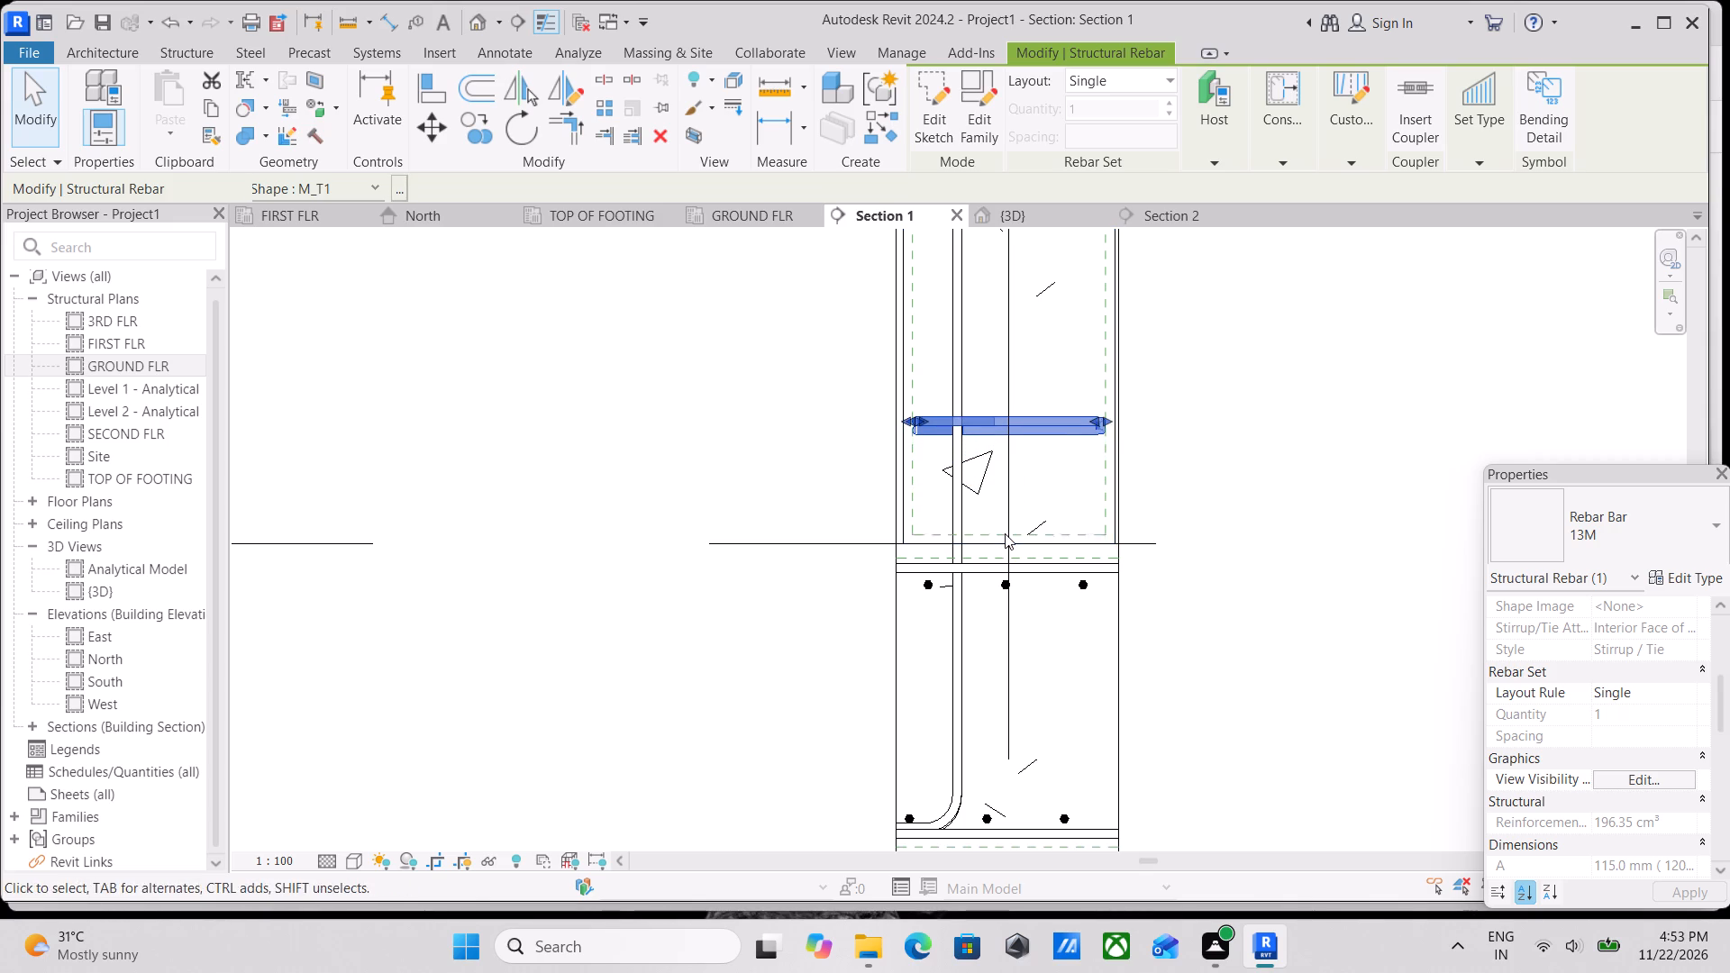
key(Up)
key(Up)
key(Up)
key(Up)
key(Up)
key(Up)
key(Up)
key(Up)
key(Up)
key(Up)
key(Up)
key(Up)
key(Up)
key(Up)
key(Up)
key(Up)
key(Up)
key(Up)
key(Up)
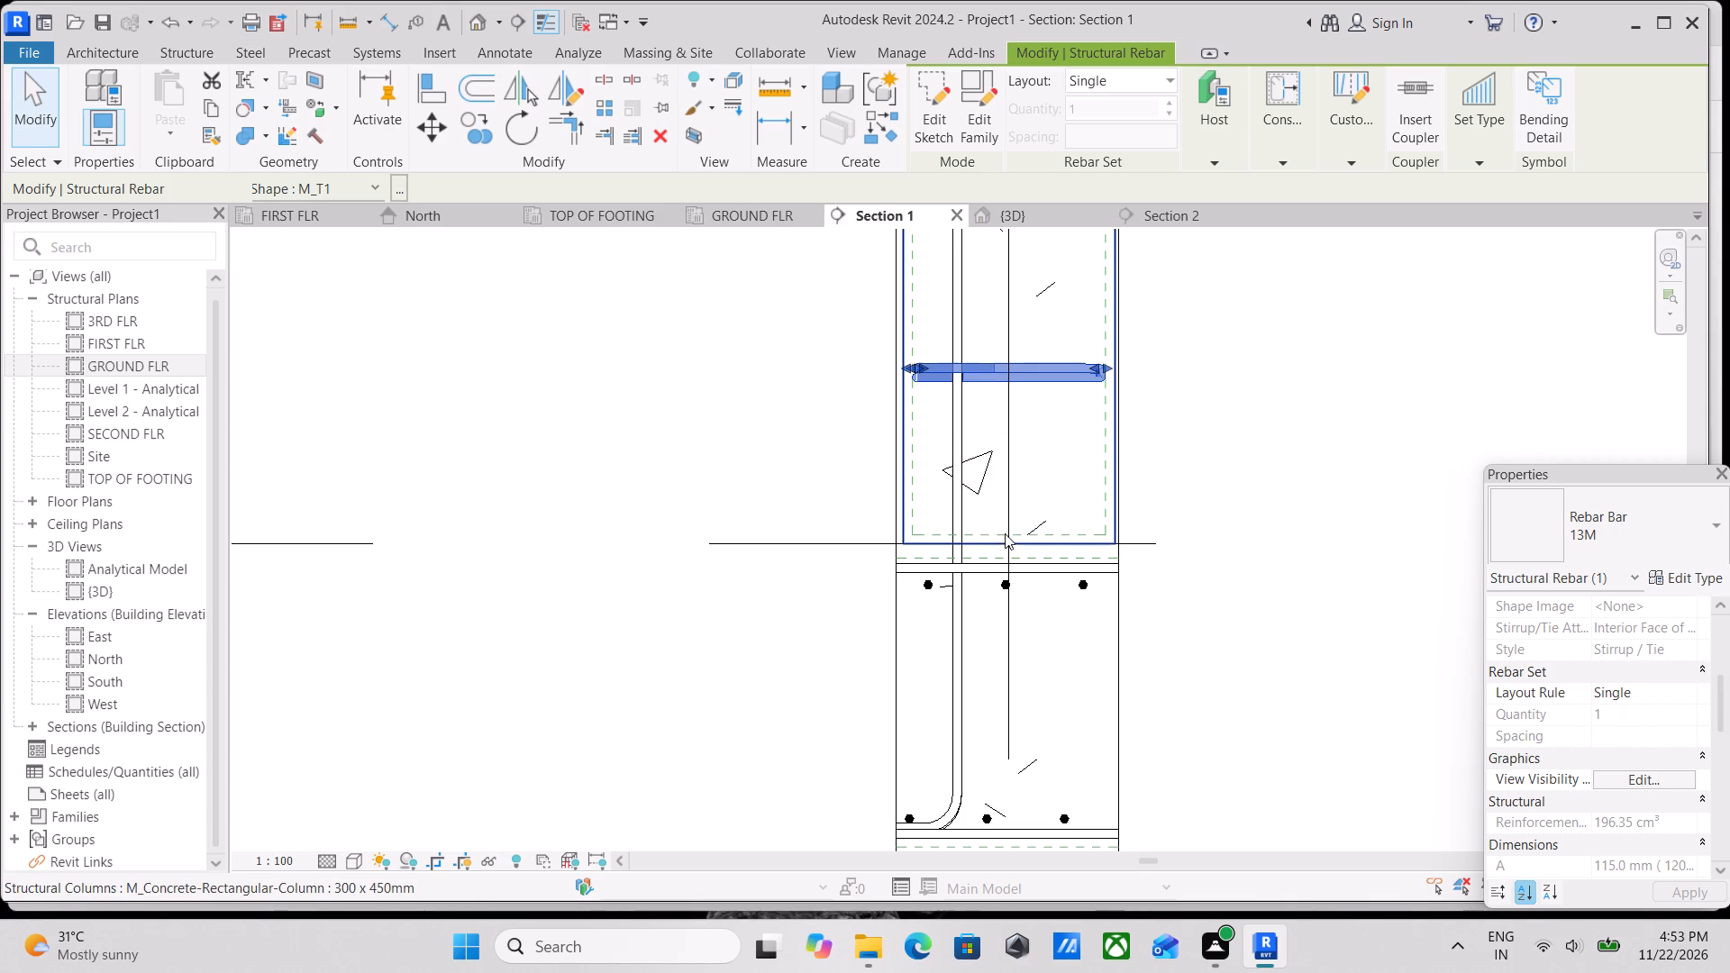
key(Up)
key(Up)
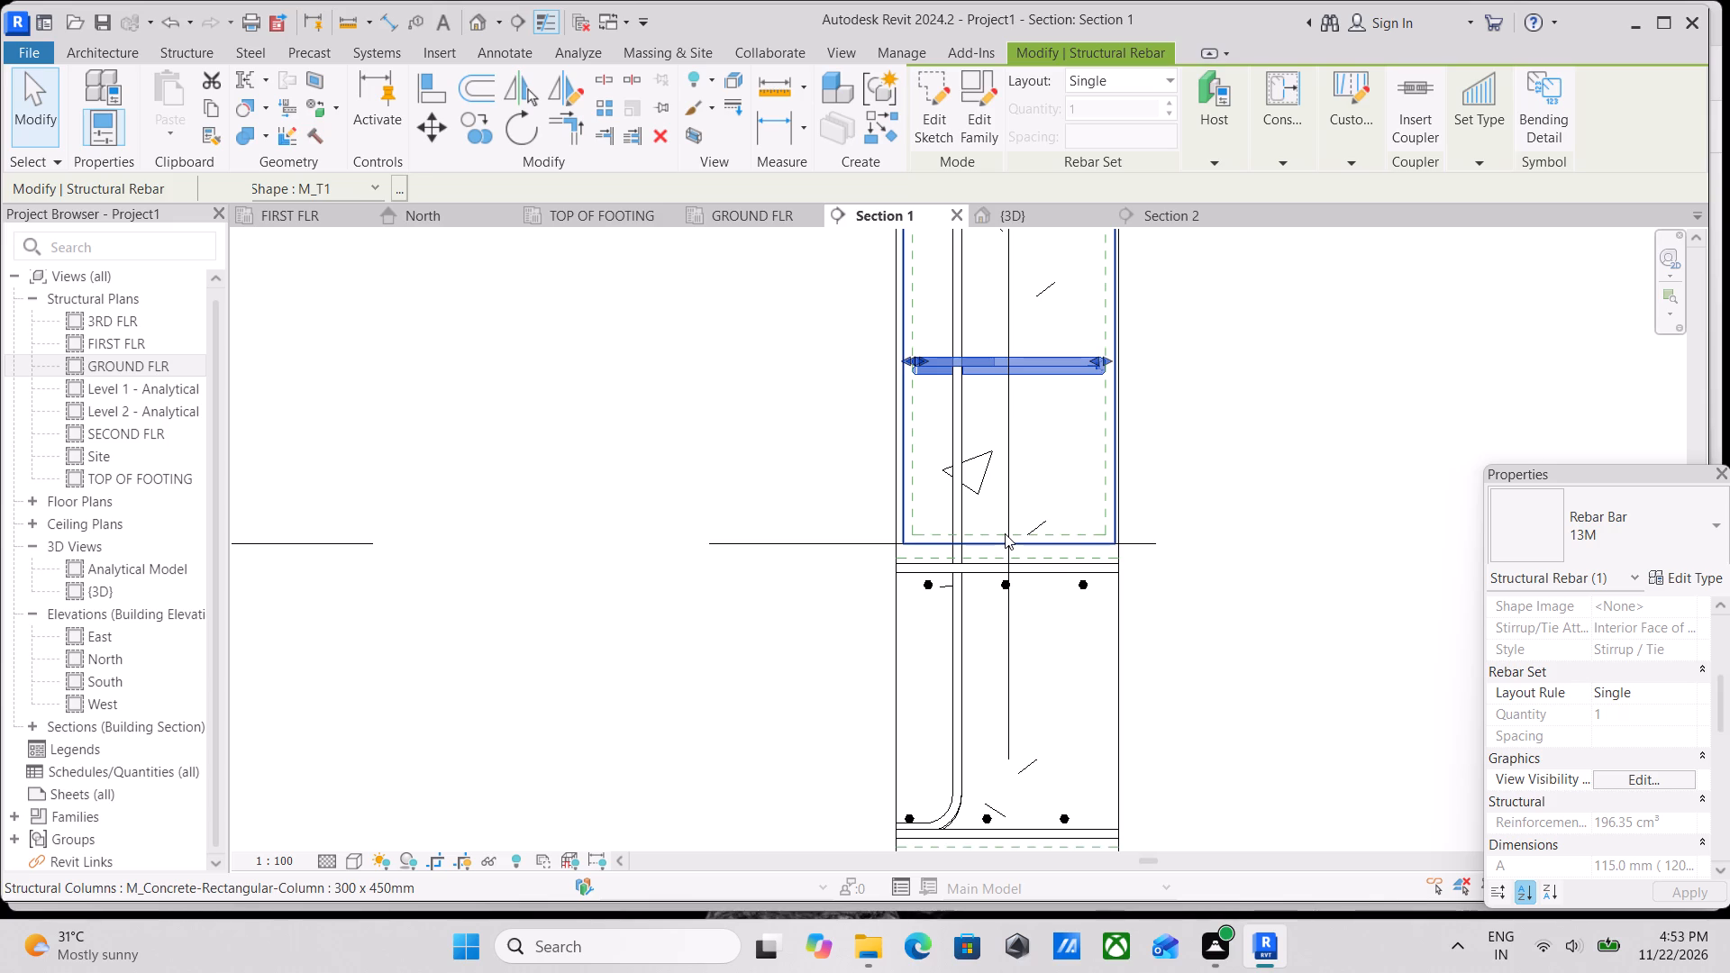
scroll(1005, 533, down, 3)
middle_drag(979, 567, 979, 841)
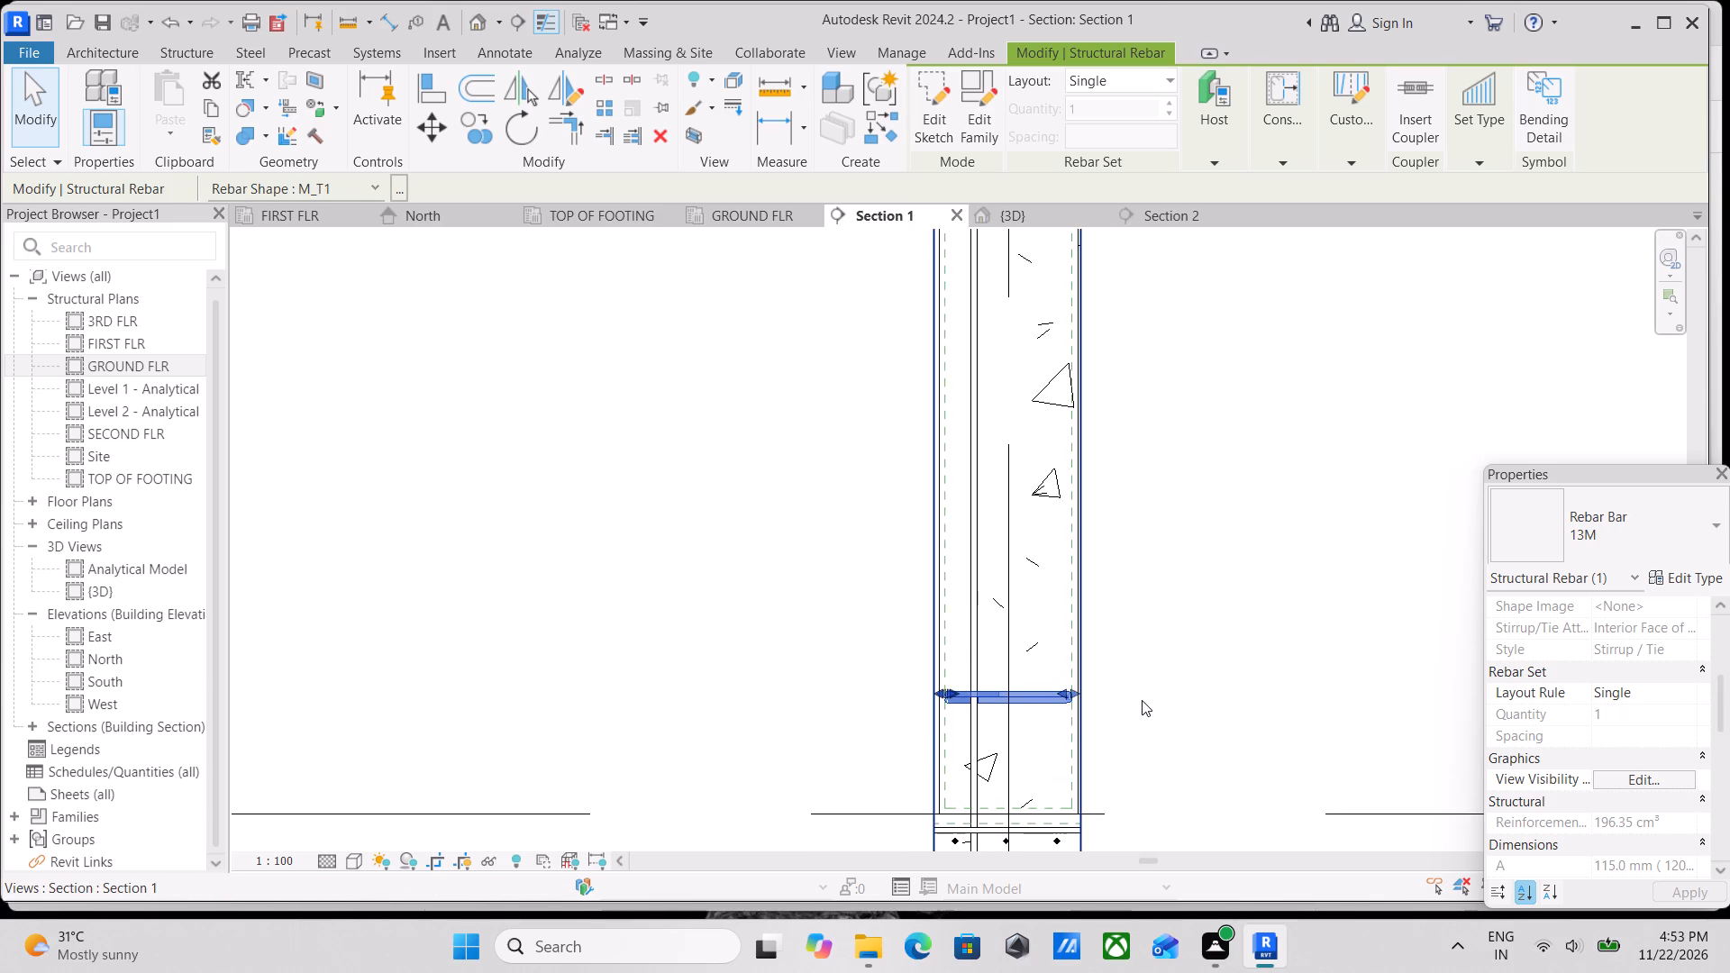
key(Up)
key(Up)
key(Up)
key(Up)
key(Up)
key(Up)
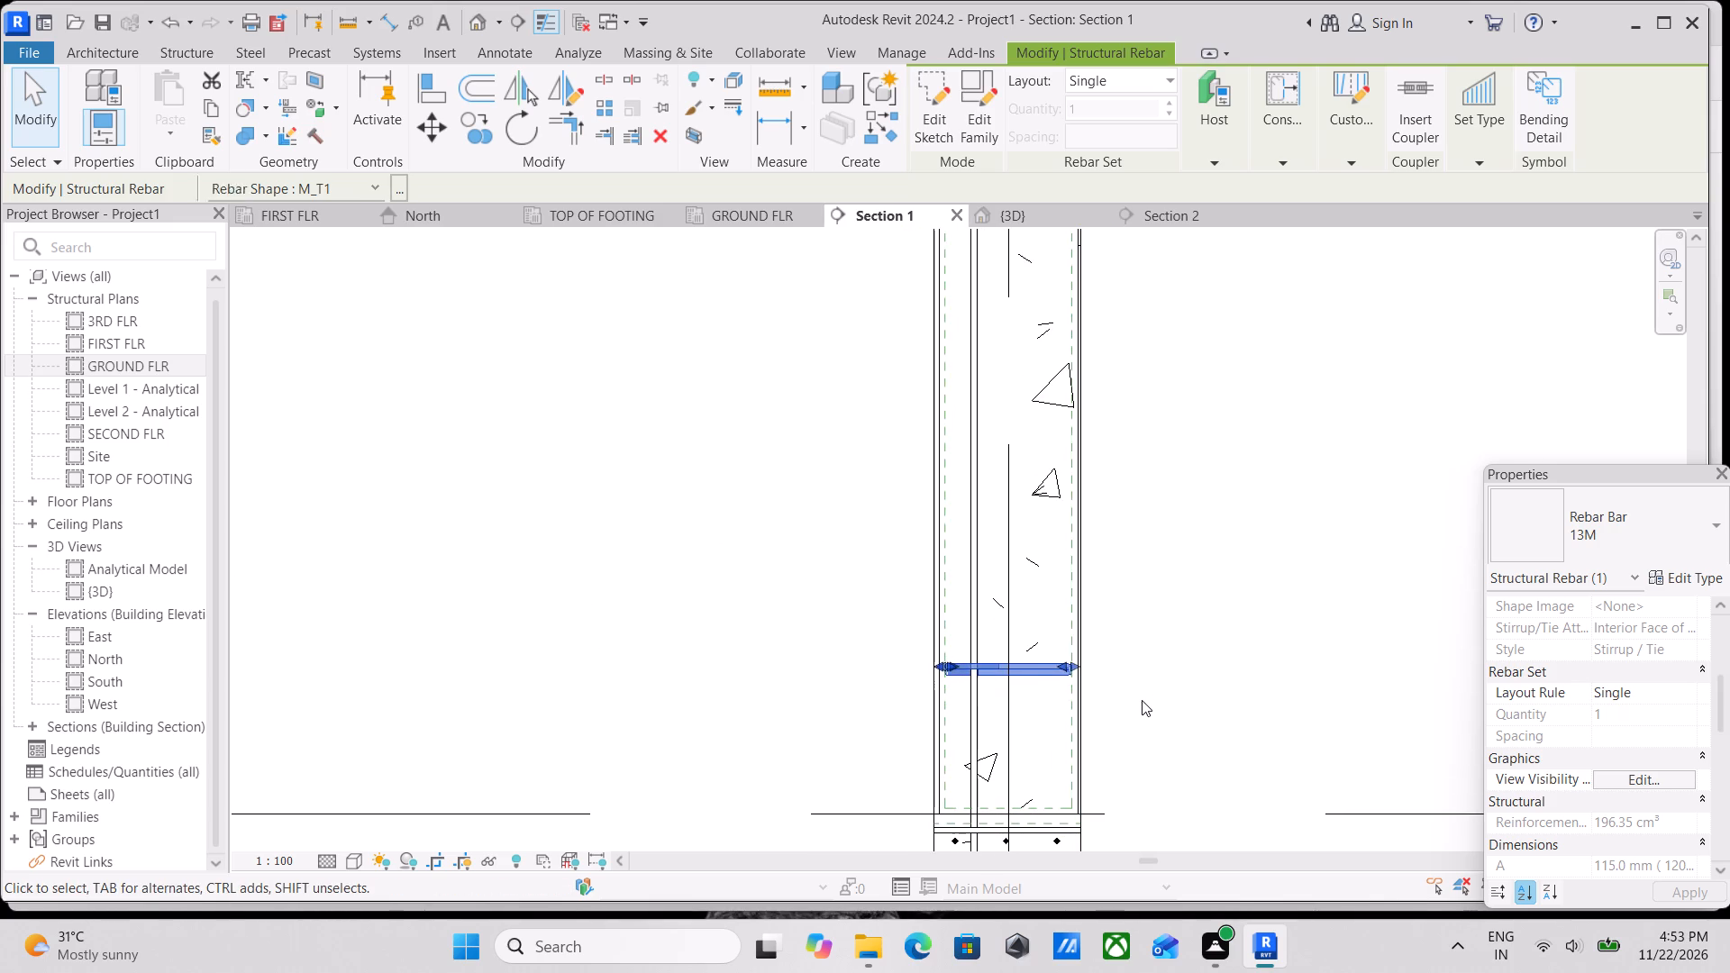
key(Up)
key(Up)
key(Up)
key(Up)
key(Up)
key(Up)
key(Up)
key(Up)
key(Up)
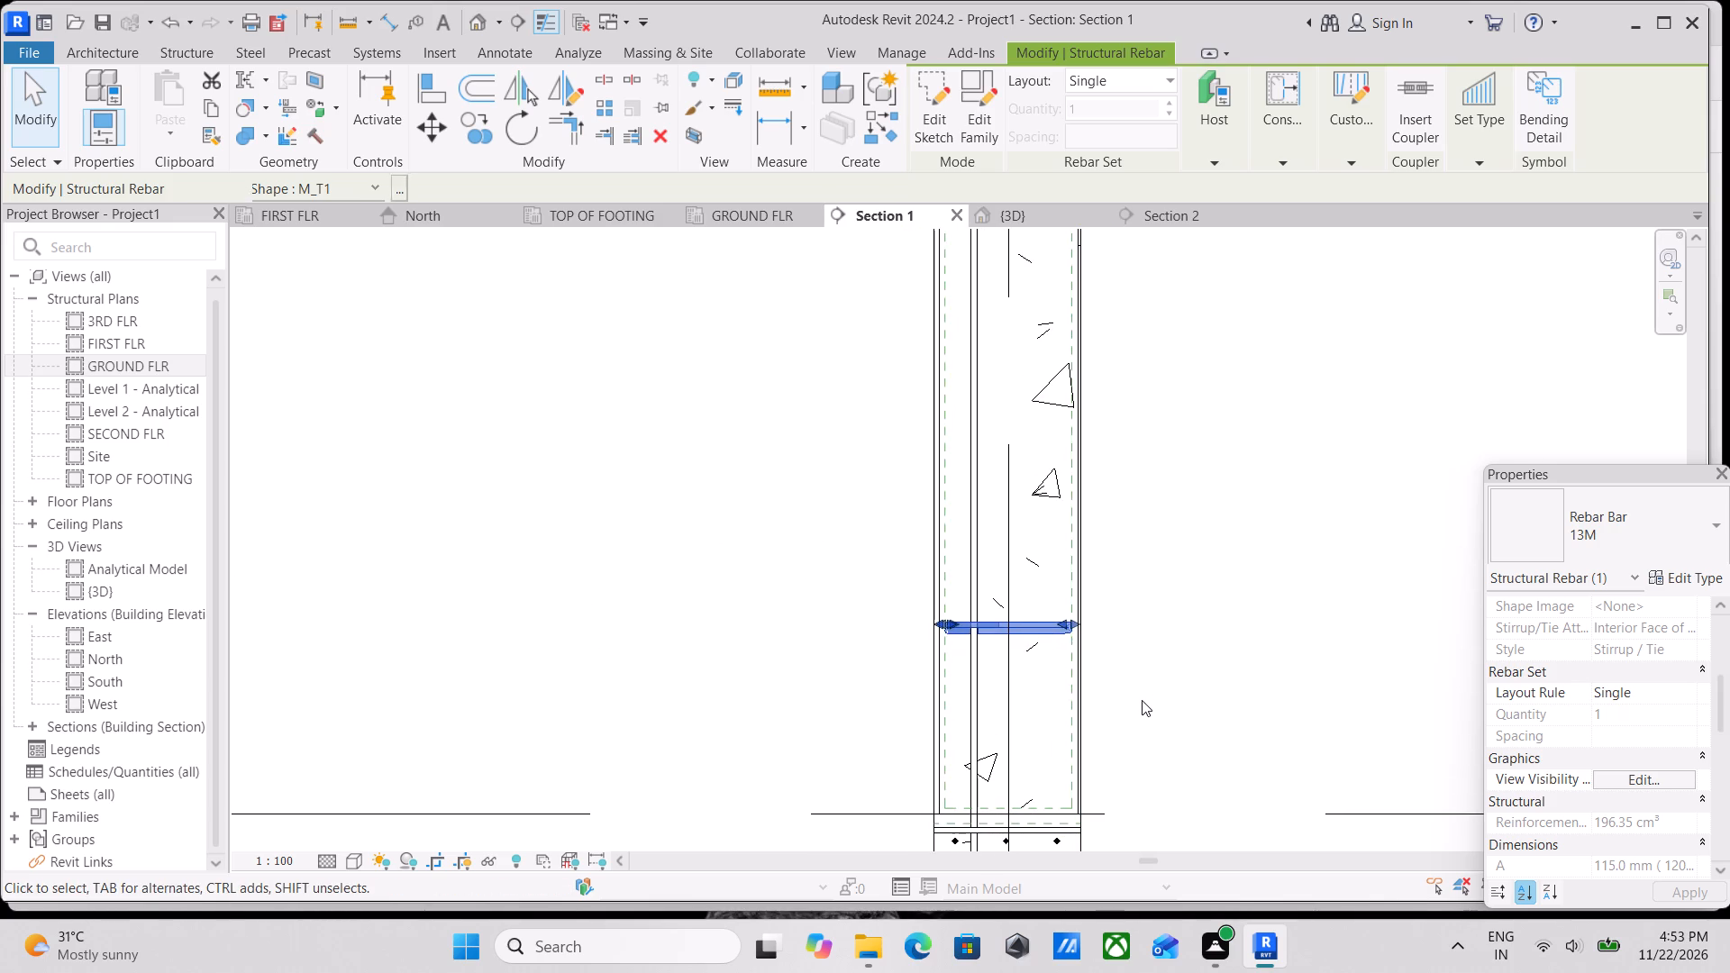
key(Up)
key(Up)
key(Up)
key(Up)
key(Up)
key(Up)
key(Up)
key(Up)
key(Up)
key(Up)
key(Up)
key(Up)
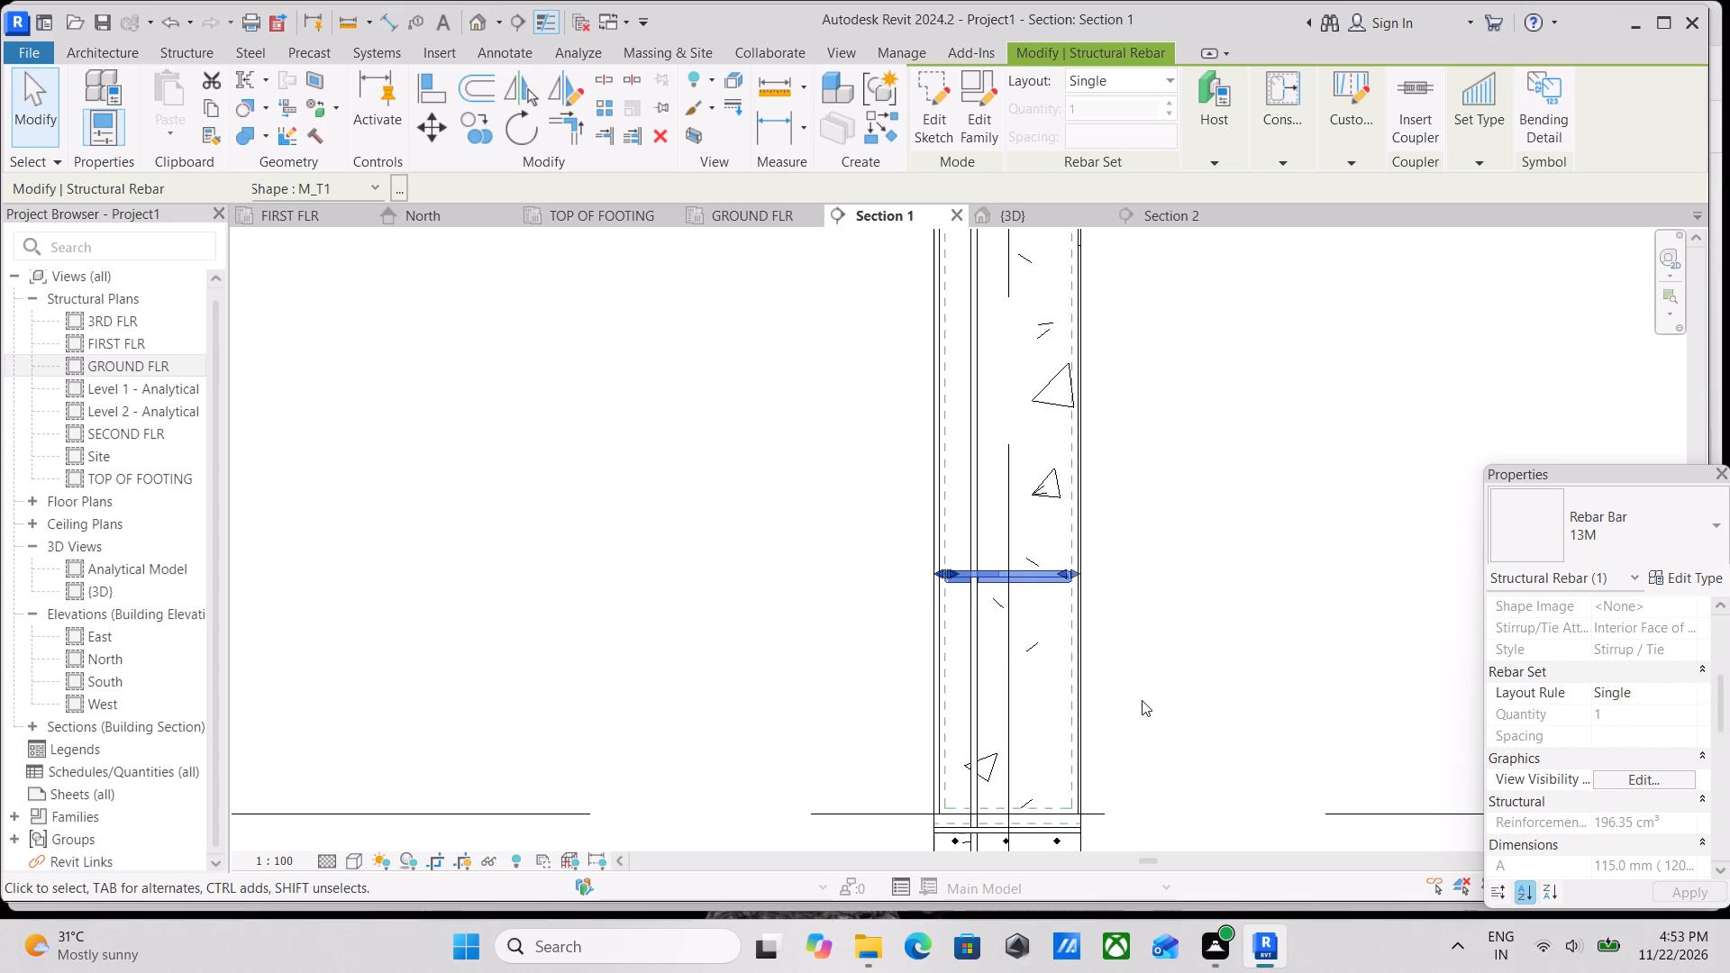
key(Up)
key(Up)
key(Up)
key(Up)
key(Up)
key(Up)
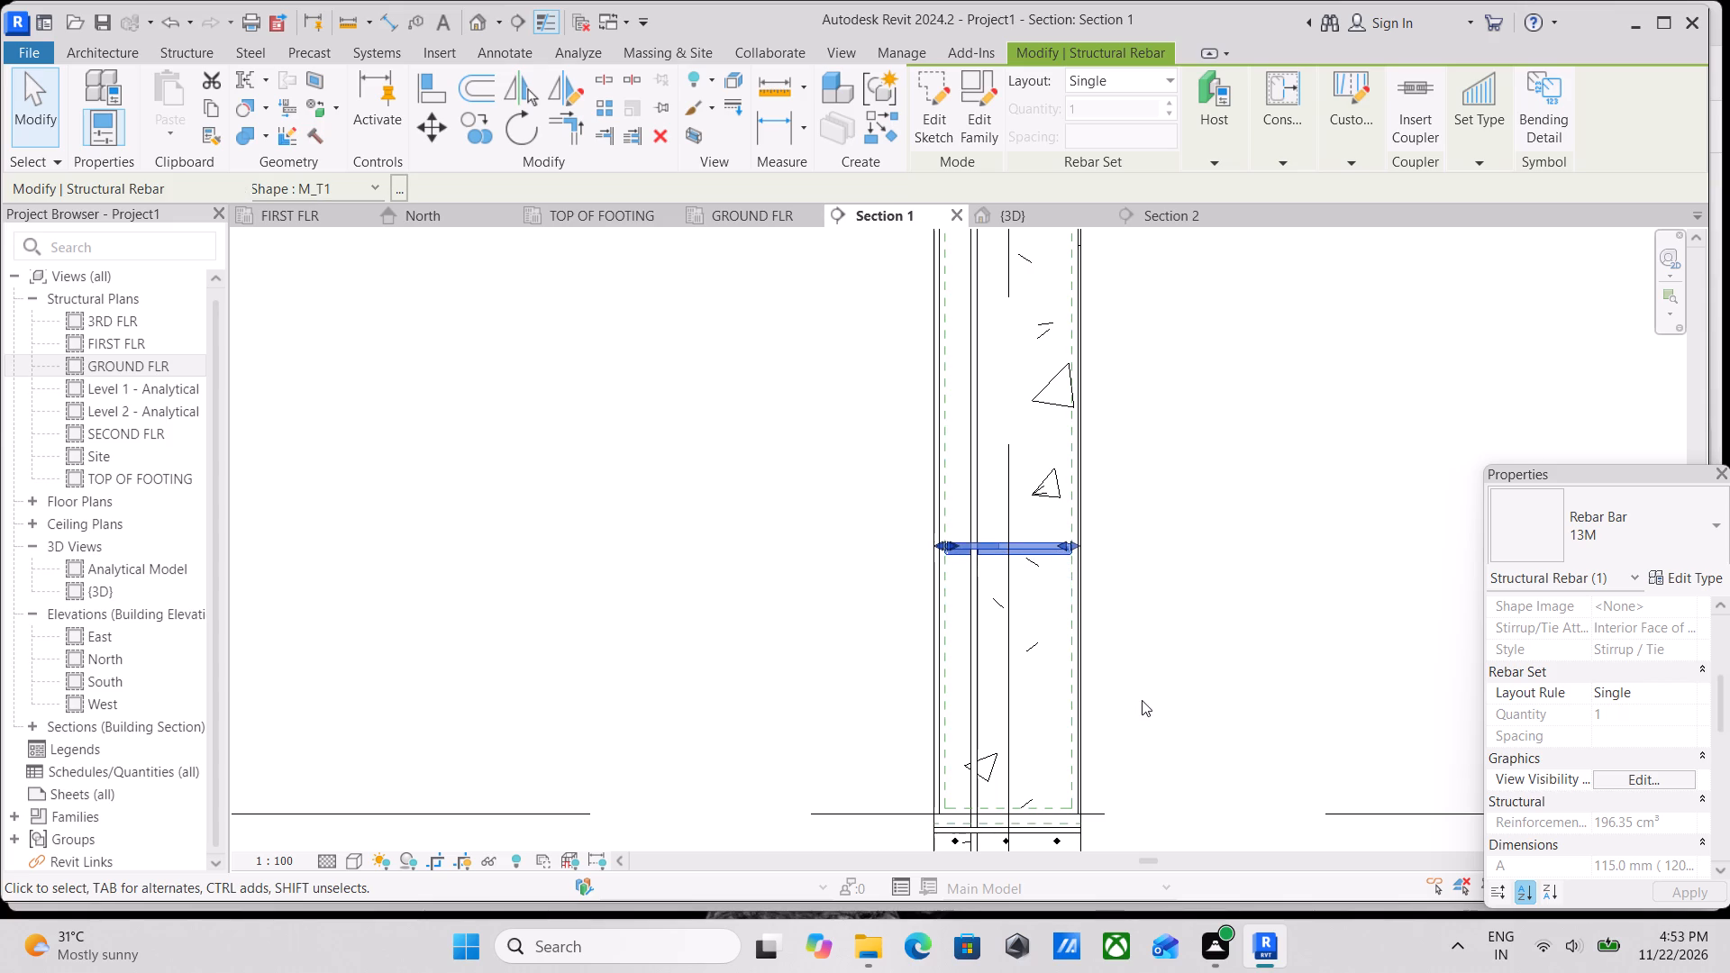
key(Up)
key(Up)
key(Up)
key(Up)
key(Up)
key(Up)
key(Up)
key(Up)
key(Up)
key(Up)
key(Up)
key(Up)
key(Up)
key(Up)
key(Up)
key(Up)
key(Up)
key(Up)
key(Up)
key(Up)
key(Up)
key(Up)
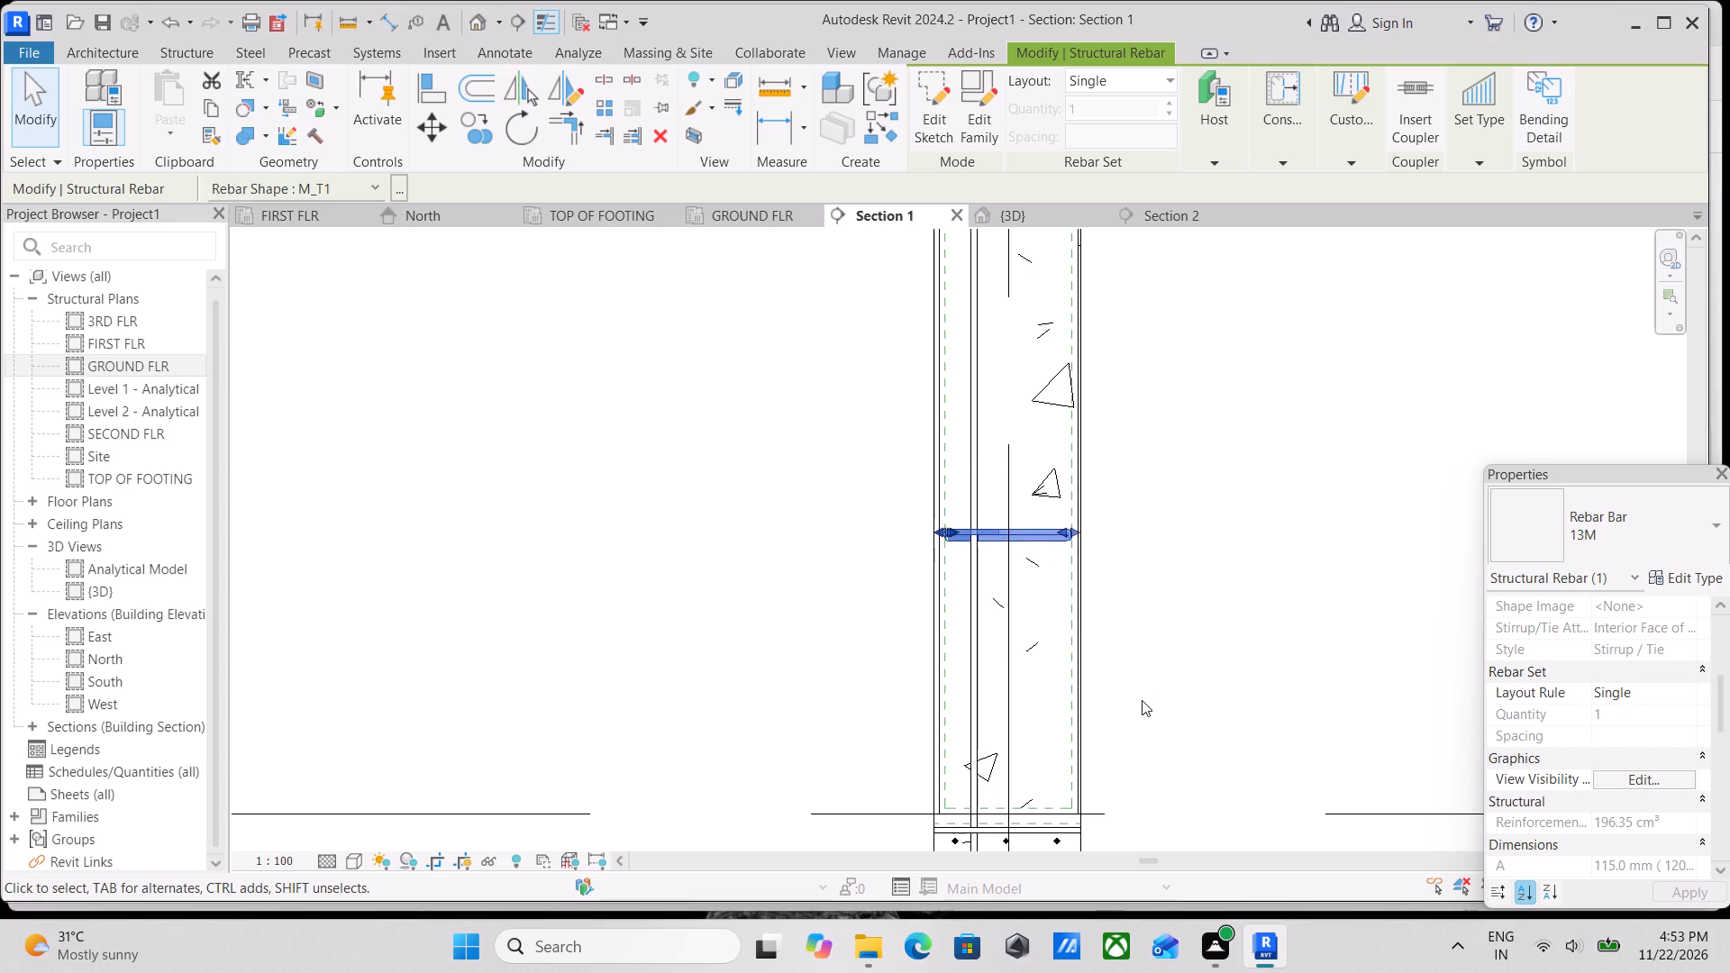
key(Up)
key(Up)
key(Up)
key(Up)
key(Up)
key(Up)
key(Up)
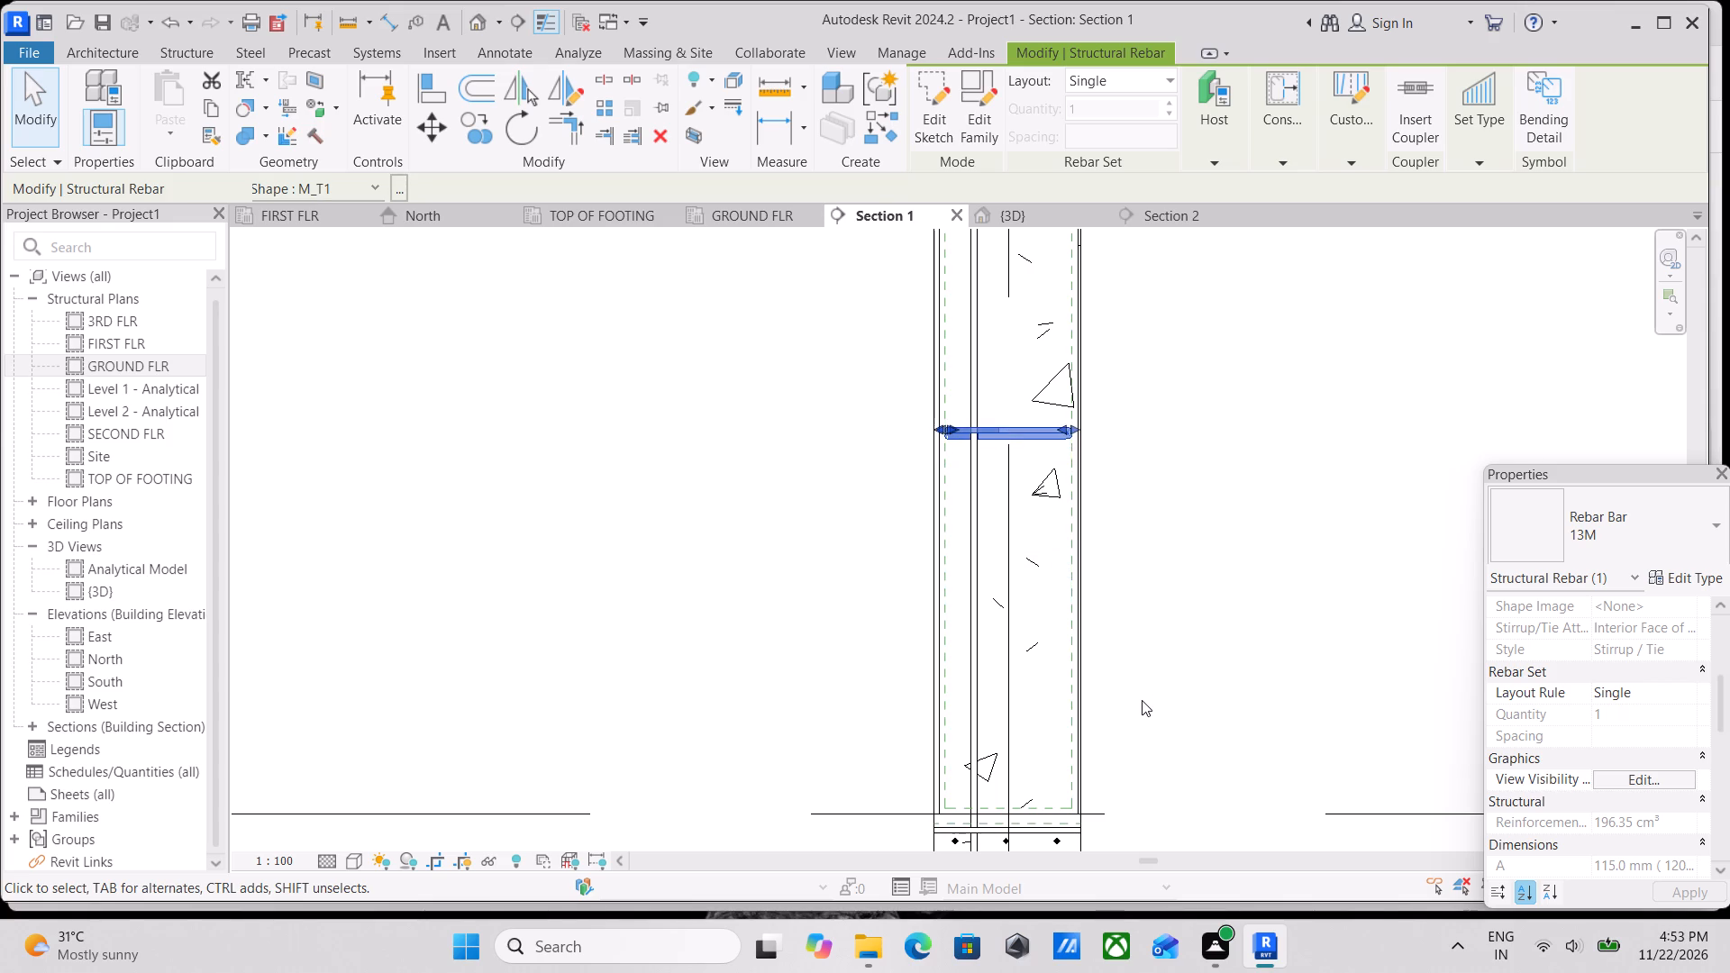
key(Up)
key(Up)
key(Up)
key(Up)
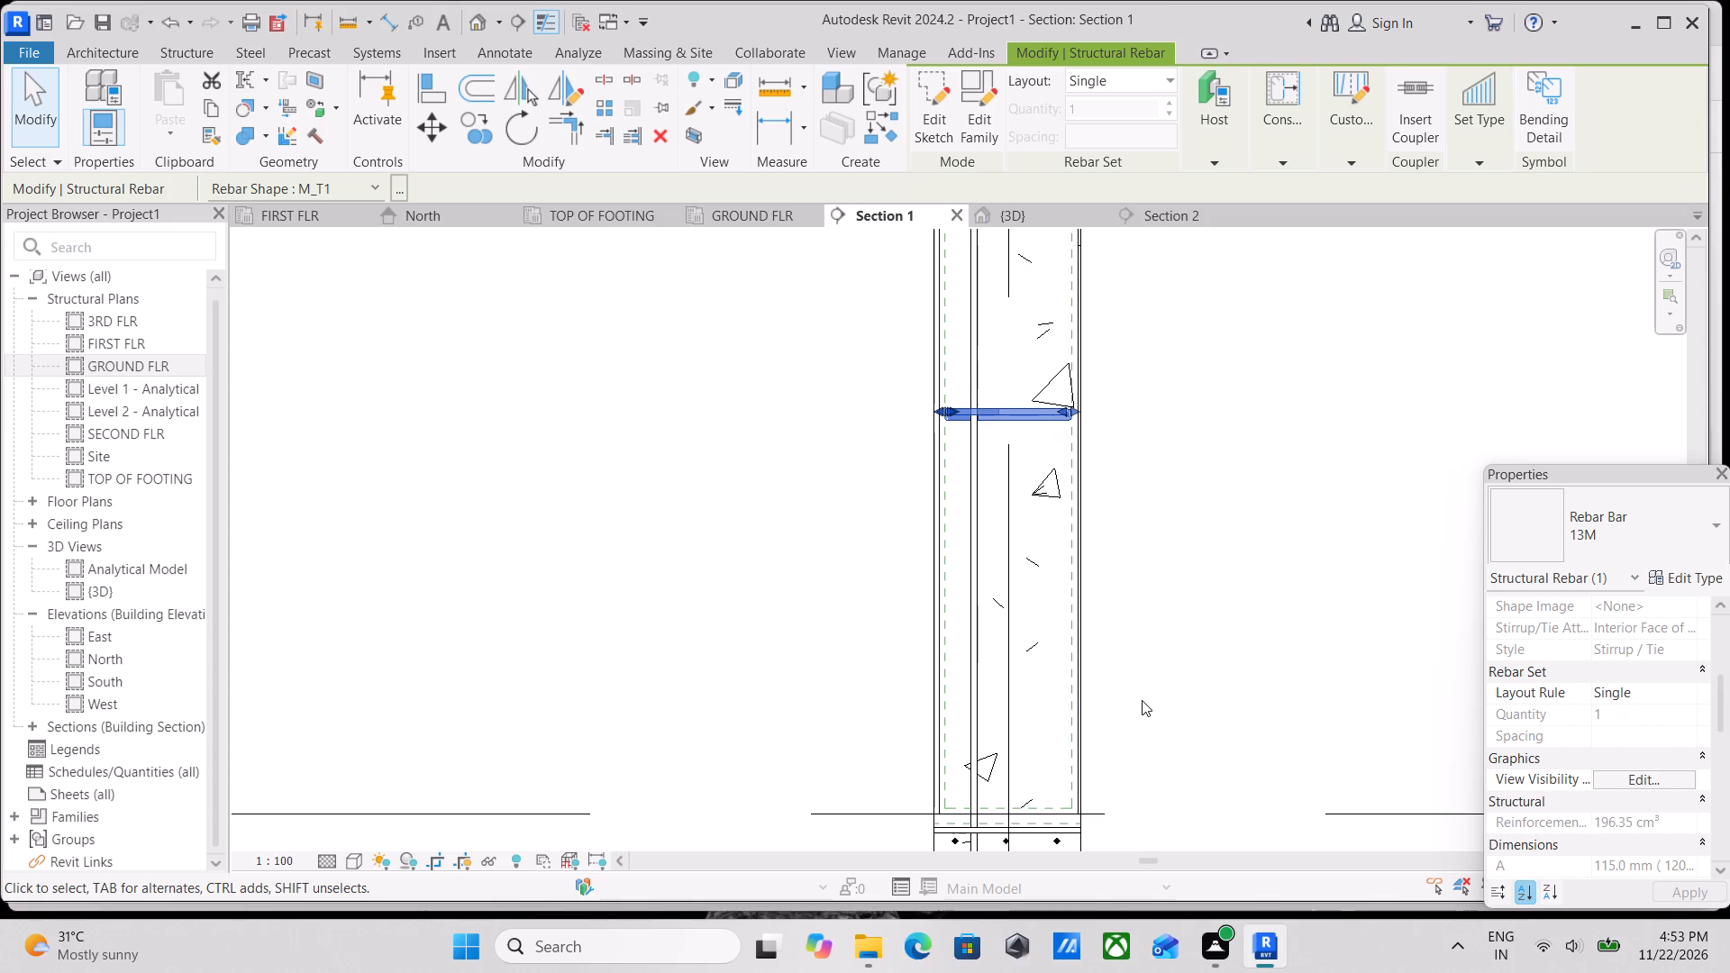
key(Up)
key(Up)
key(Up)
key(Up)
key(Up)
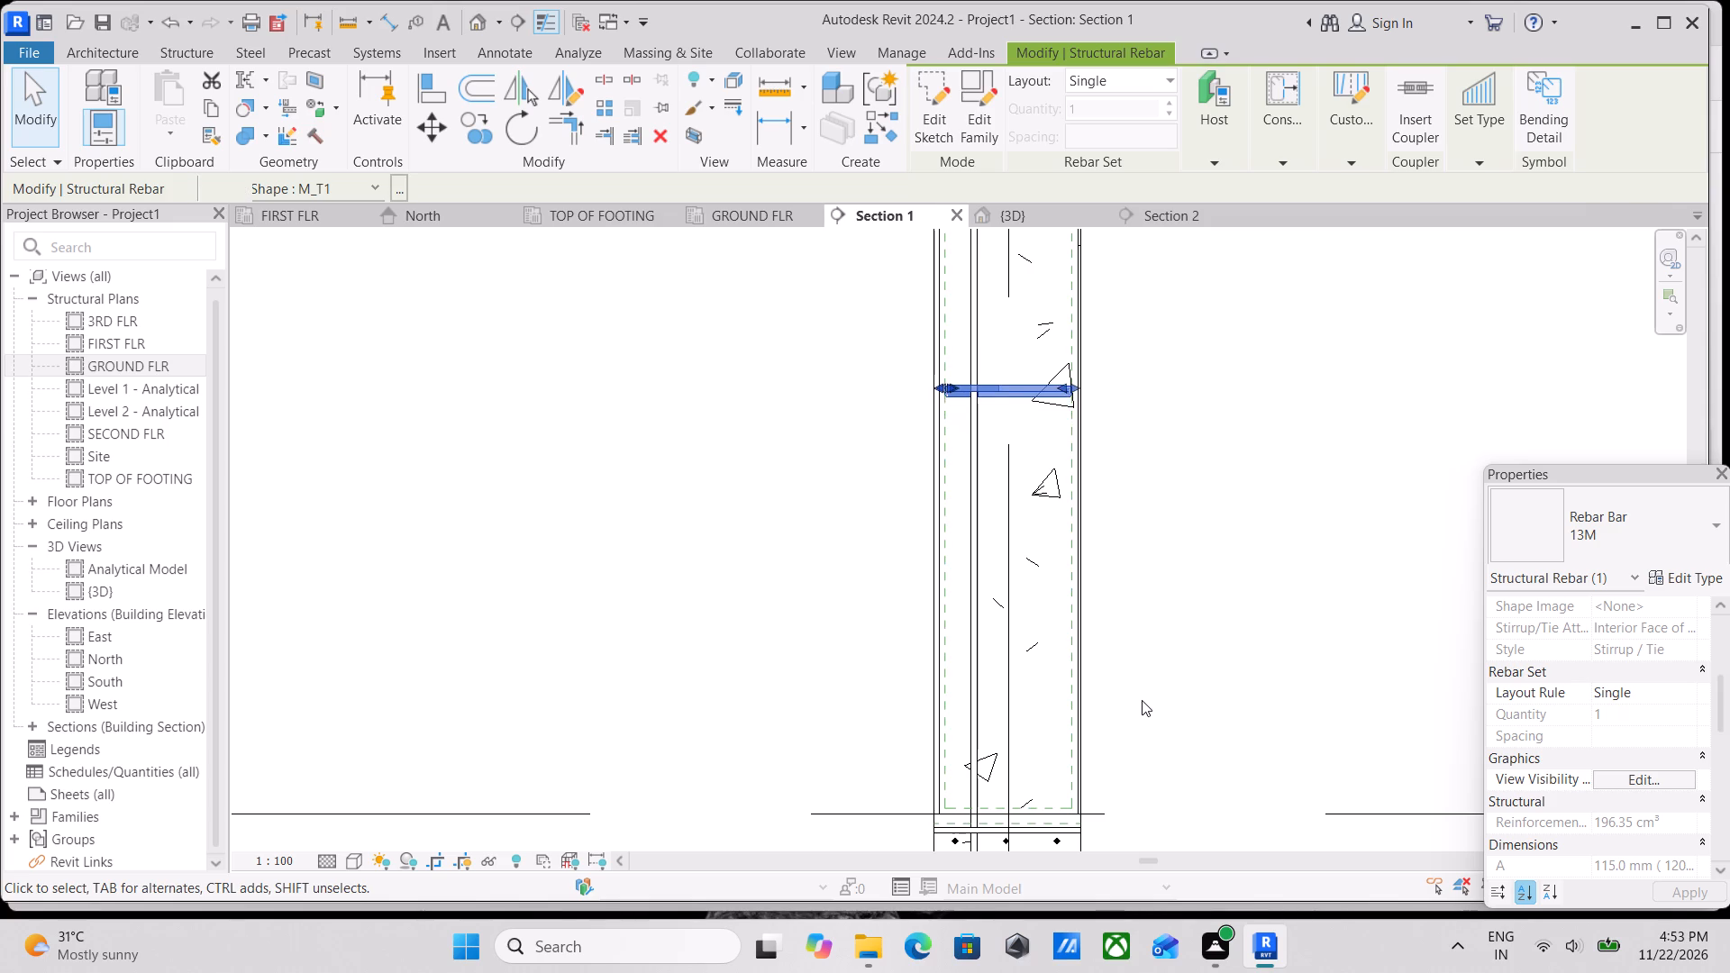
Nudge the single M_T1 tie straight up the column to the level line at the column's top end.
key(Up)
key(Up)
key(Up)
key(Up)
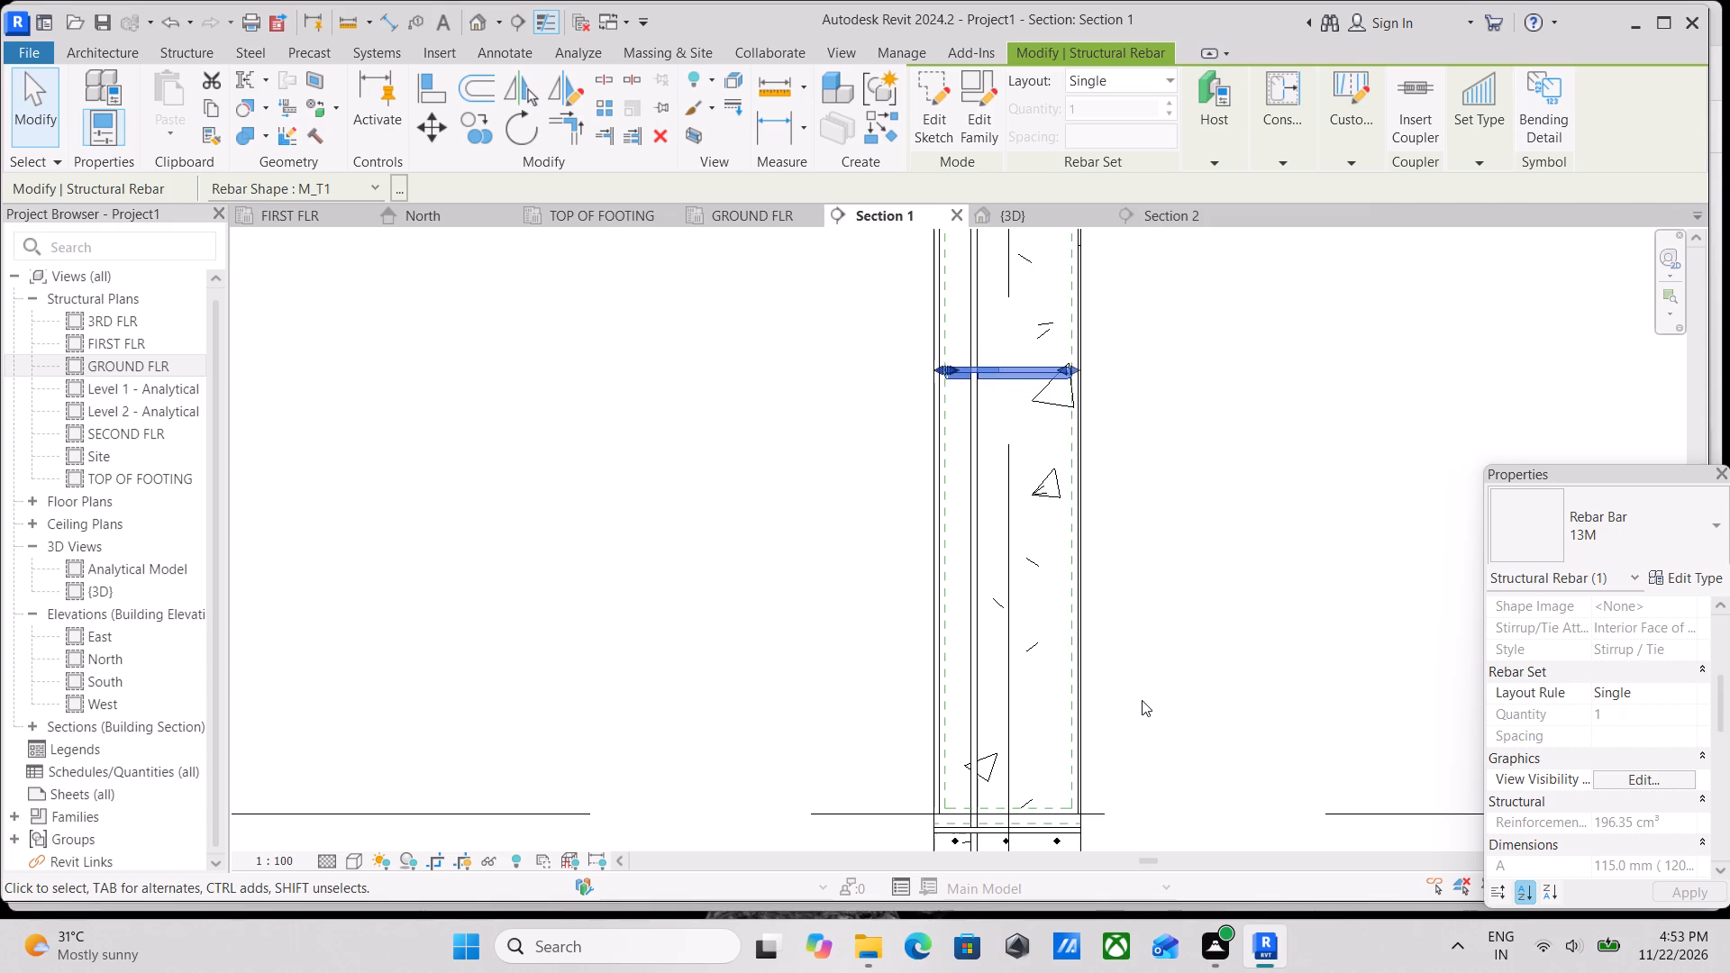
key(Up)
key(Up)
key(Up)
key(Up)
key(Up)
key(Up)
key(Up)
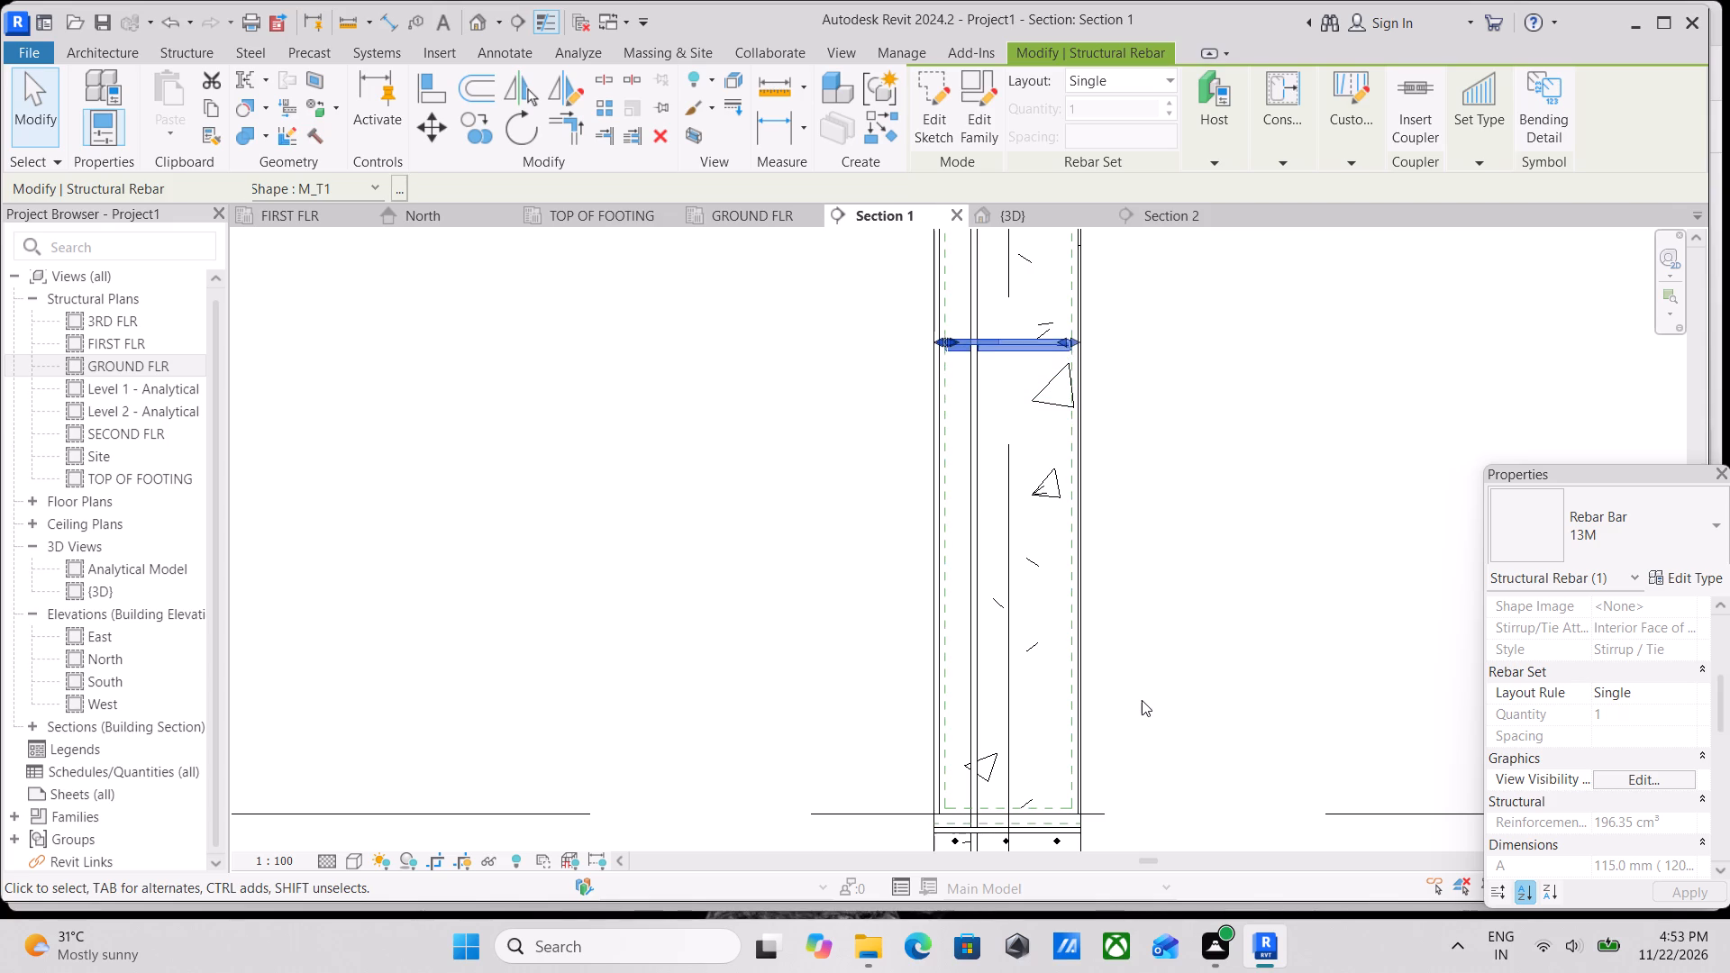
scroll(1155, 629, down, 3)
middle_drag(1170, 528, 1046, 880)
scroll(1065, 832, up, 1)
scroll(1045, 886, down, 3)
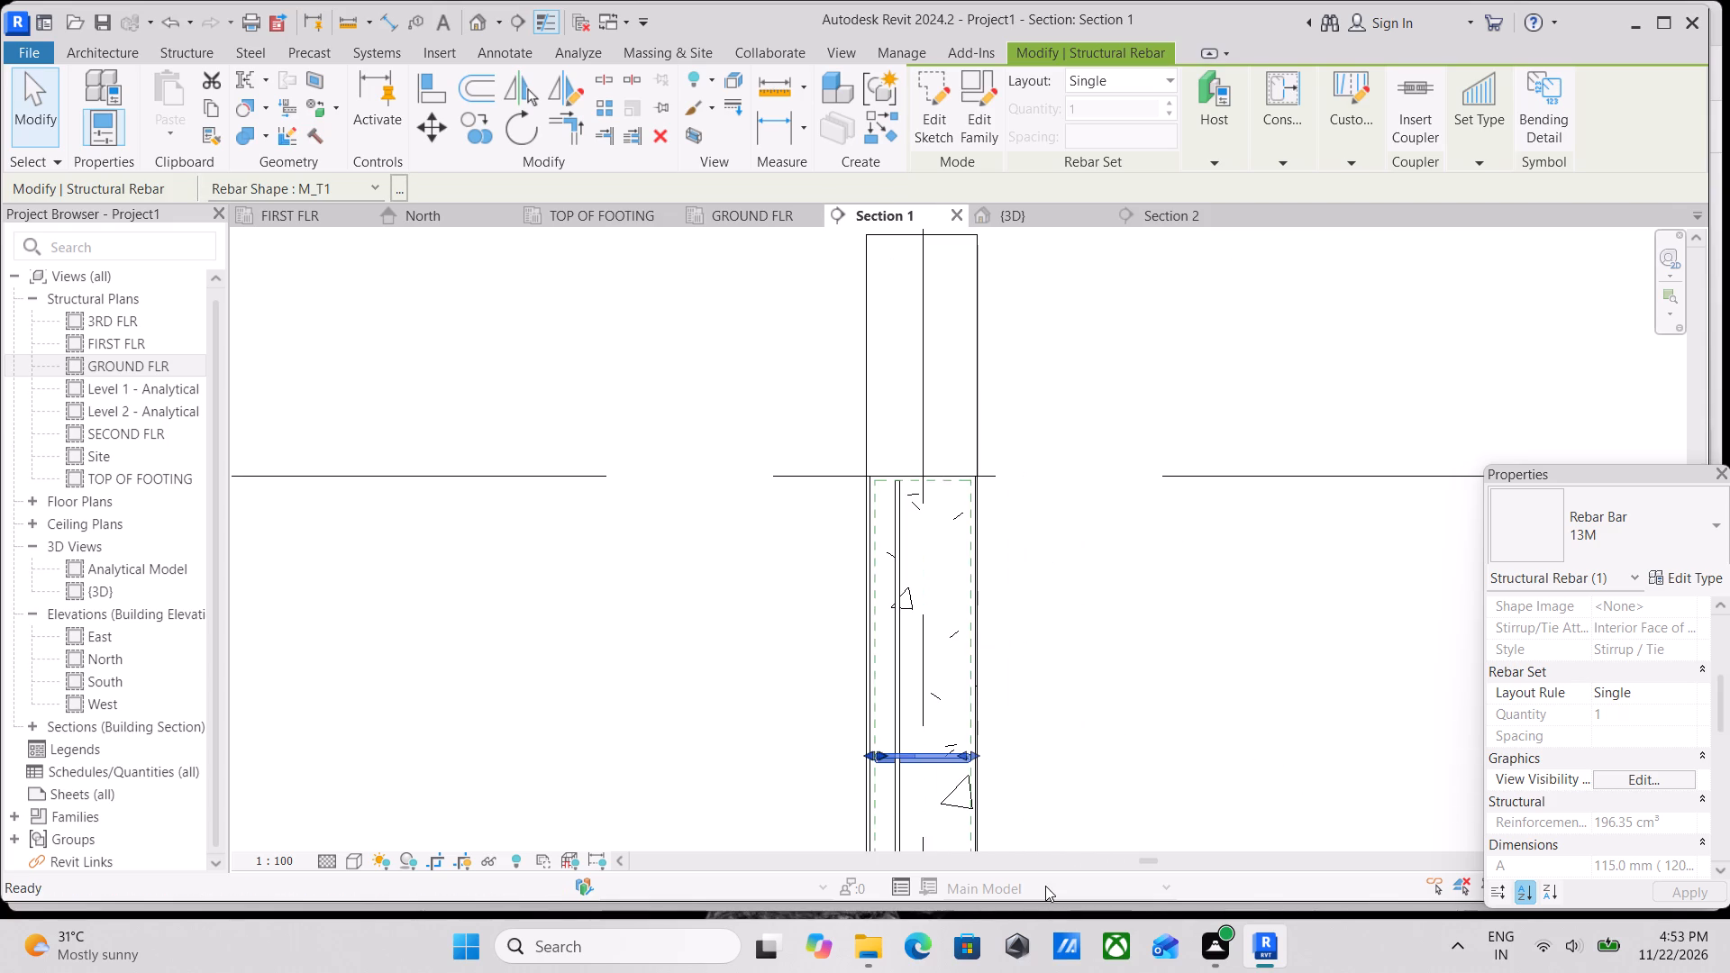
middle_drag(1044, 886, 1032, 911)
key(Up)
key(Up)
key(Up)
scroll(1040, 893, down, 4)
key(Up)
key(Up)
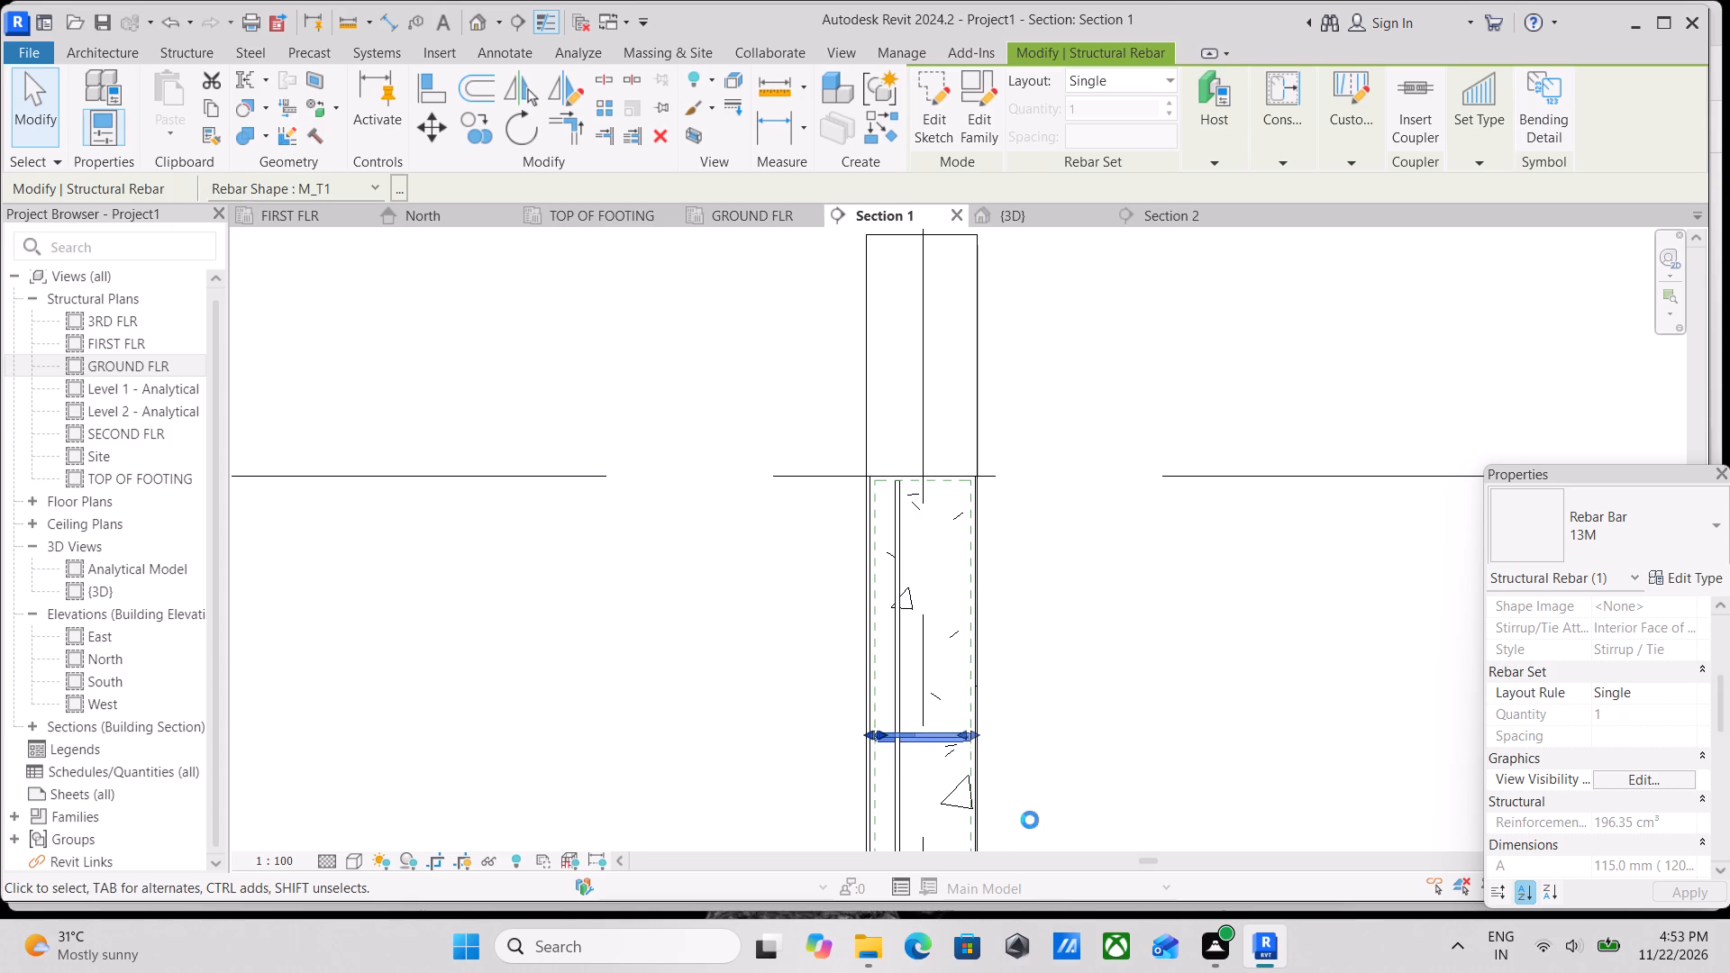
key(Up)
key(Up)
key(Up)
key(Up)
key(Up)
key(Up)
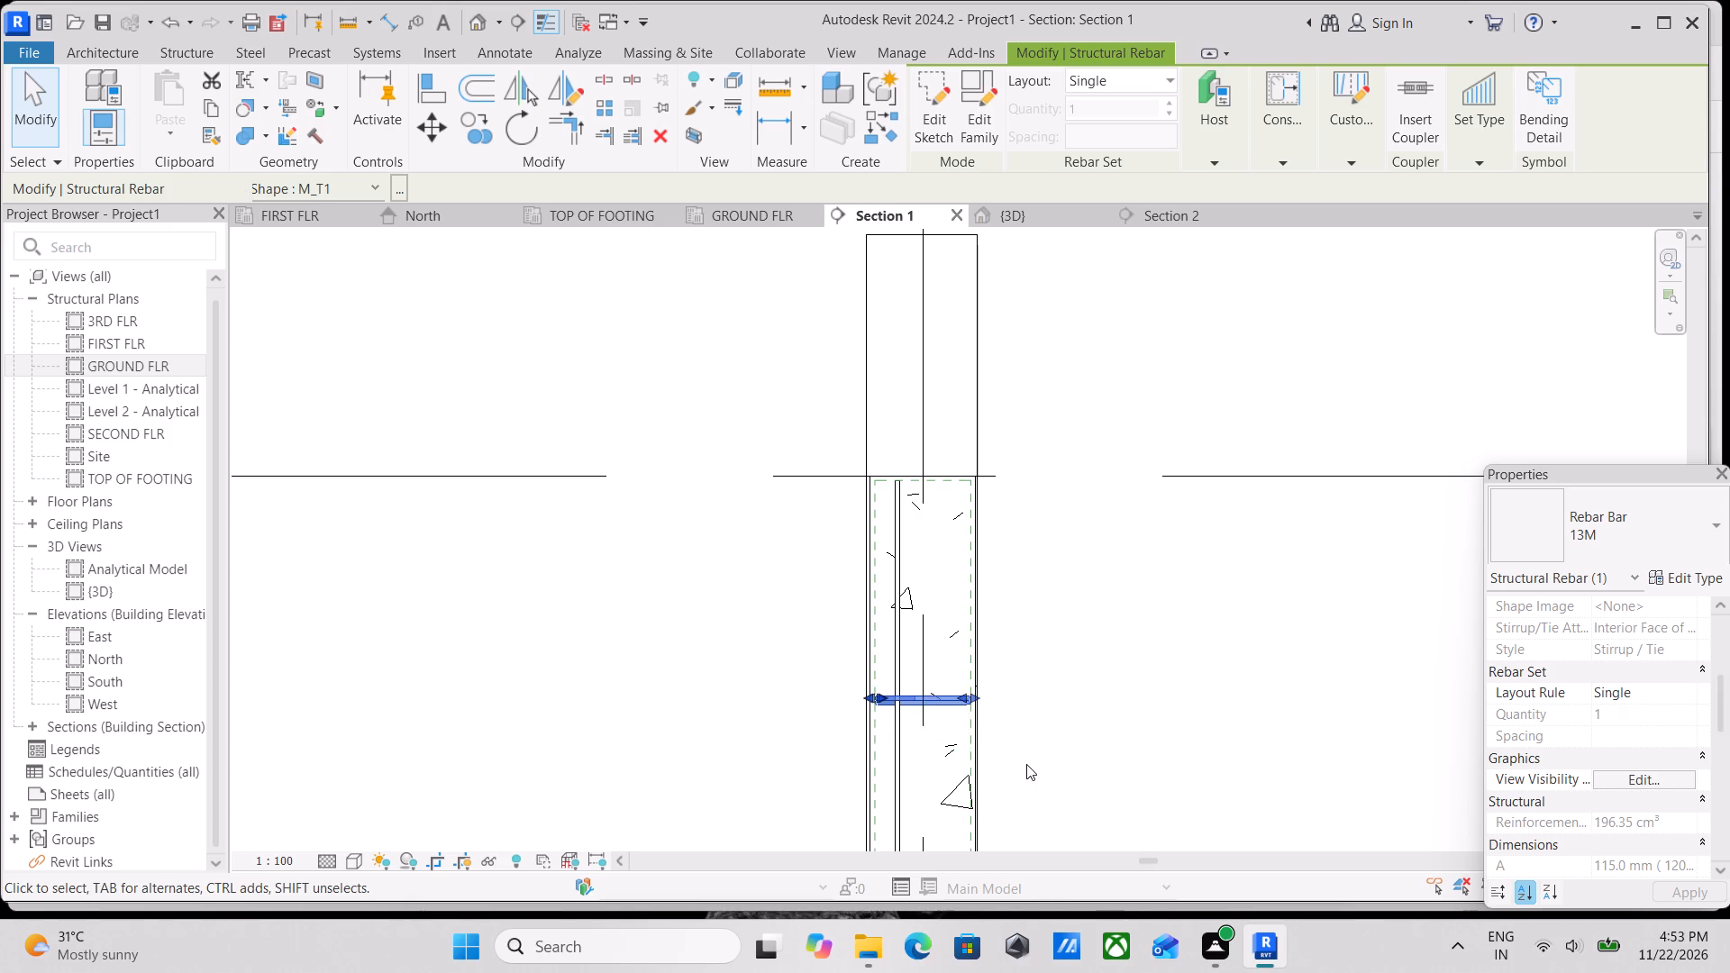
key(Up)
key(Up)
key(Up)
key(Up)
key(Up)
key(Up)
key(Up)
key(Up)
key(Up)
key(Up)
key(Up)
key(Up)
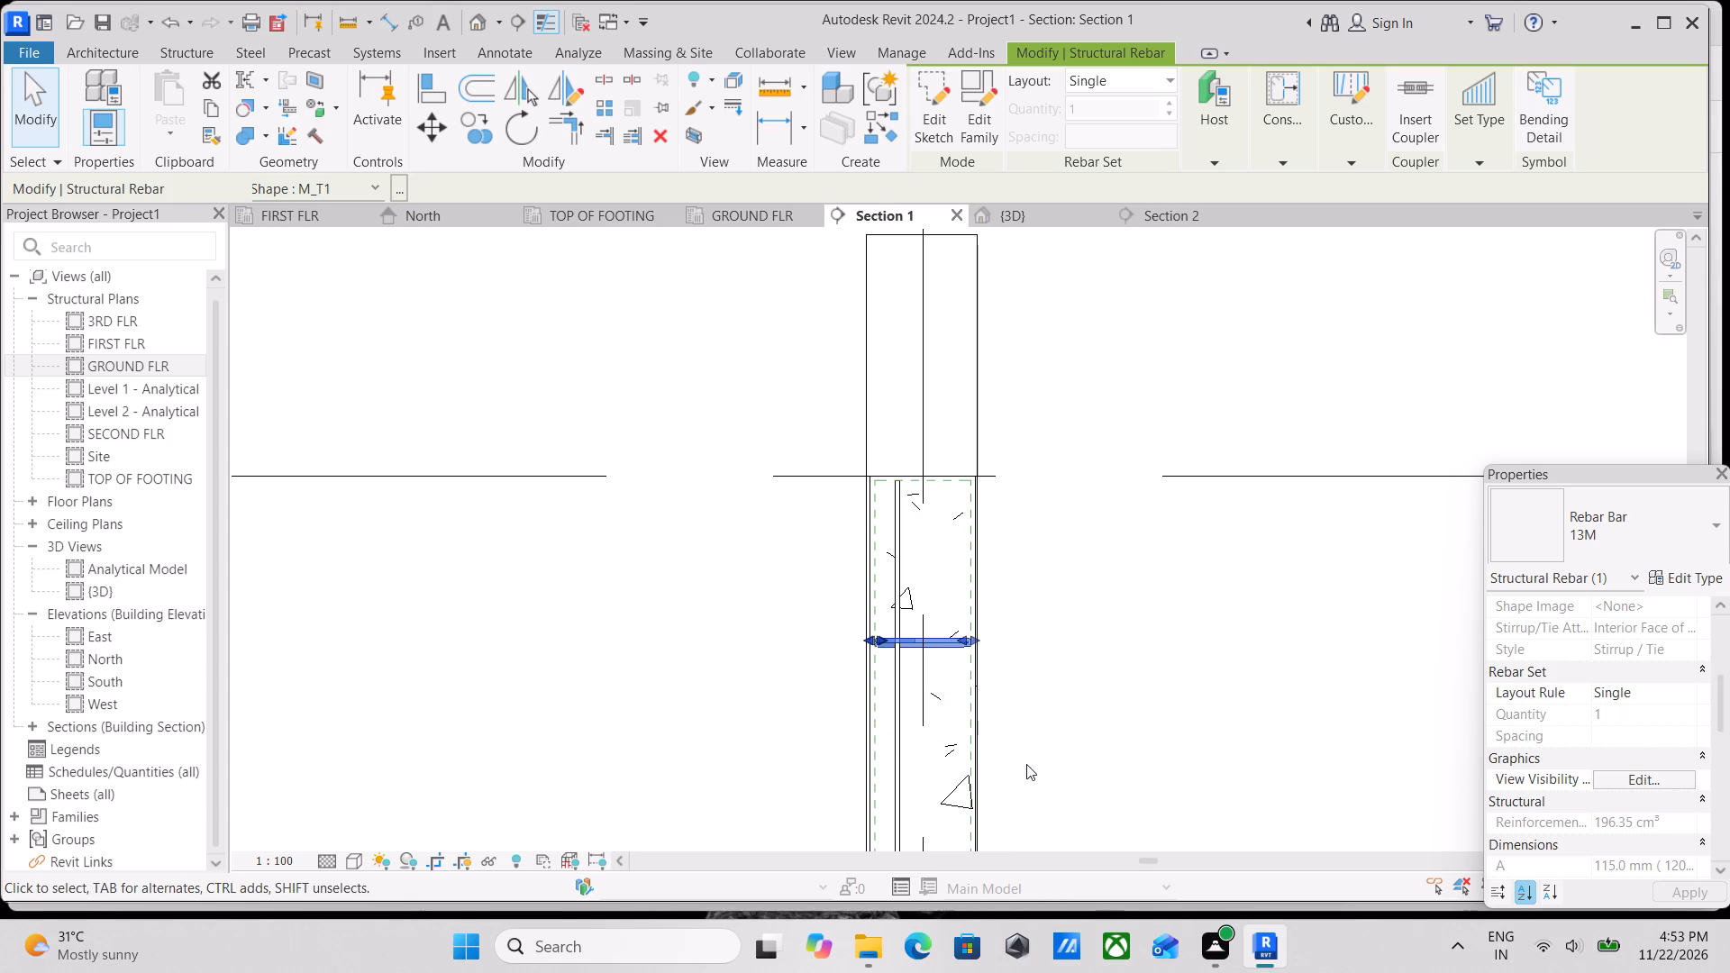
key(Up)
key(Up)
key(Up)
key(Up)
key(Up)
key(Up)
key(Up)
key(Up)
key(Up)
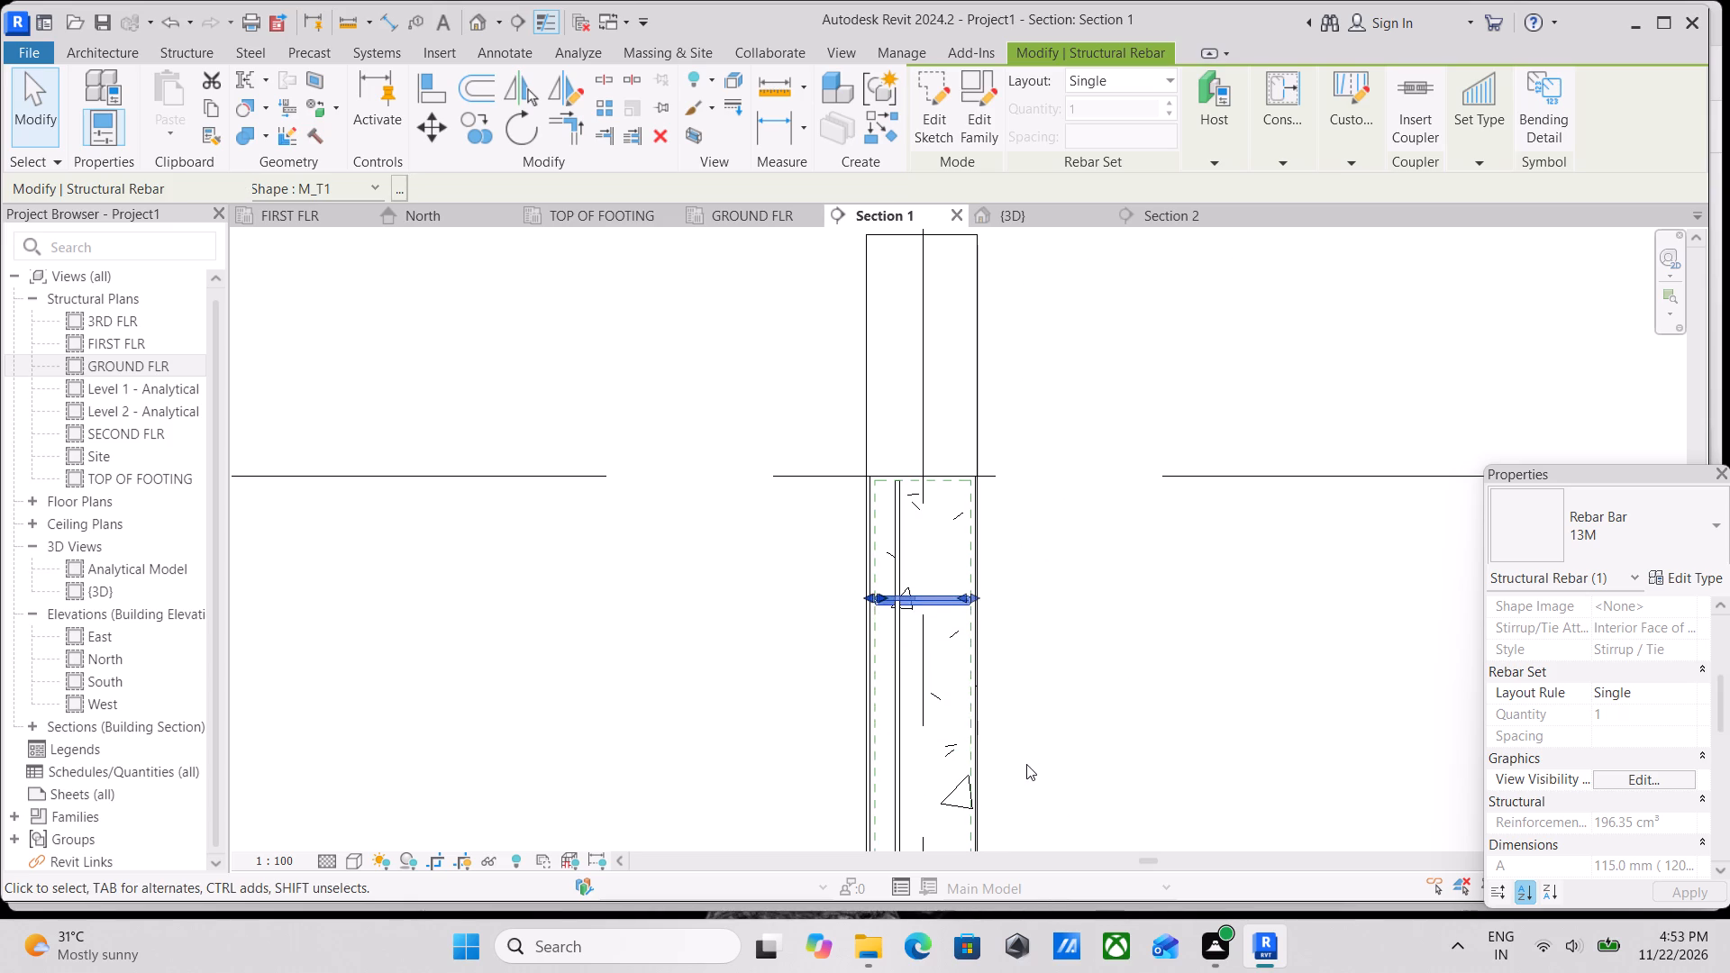
key(Up)
key(Up)
key(Up)
key(Up)
key(Up)
key(Up)
key(Up)
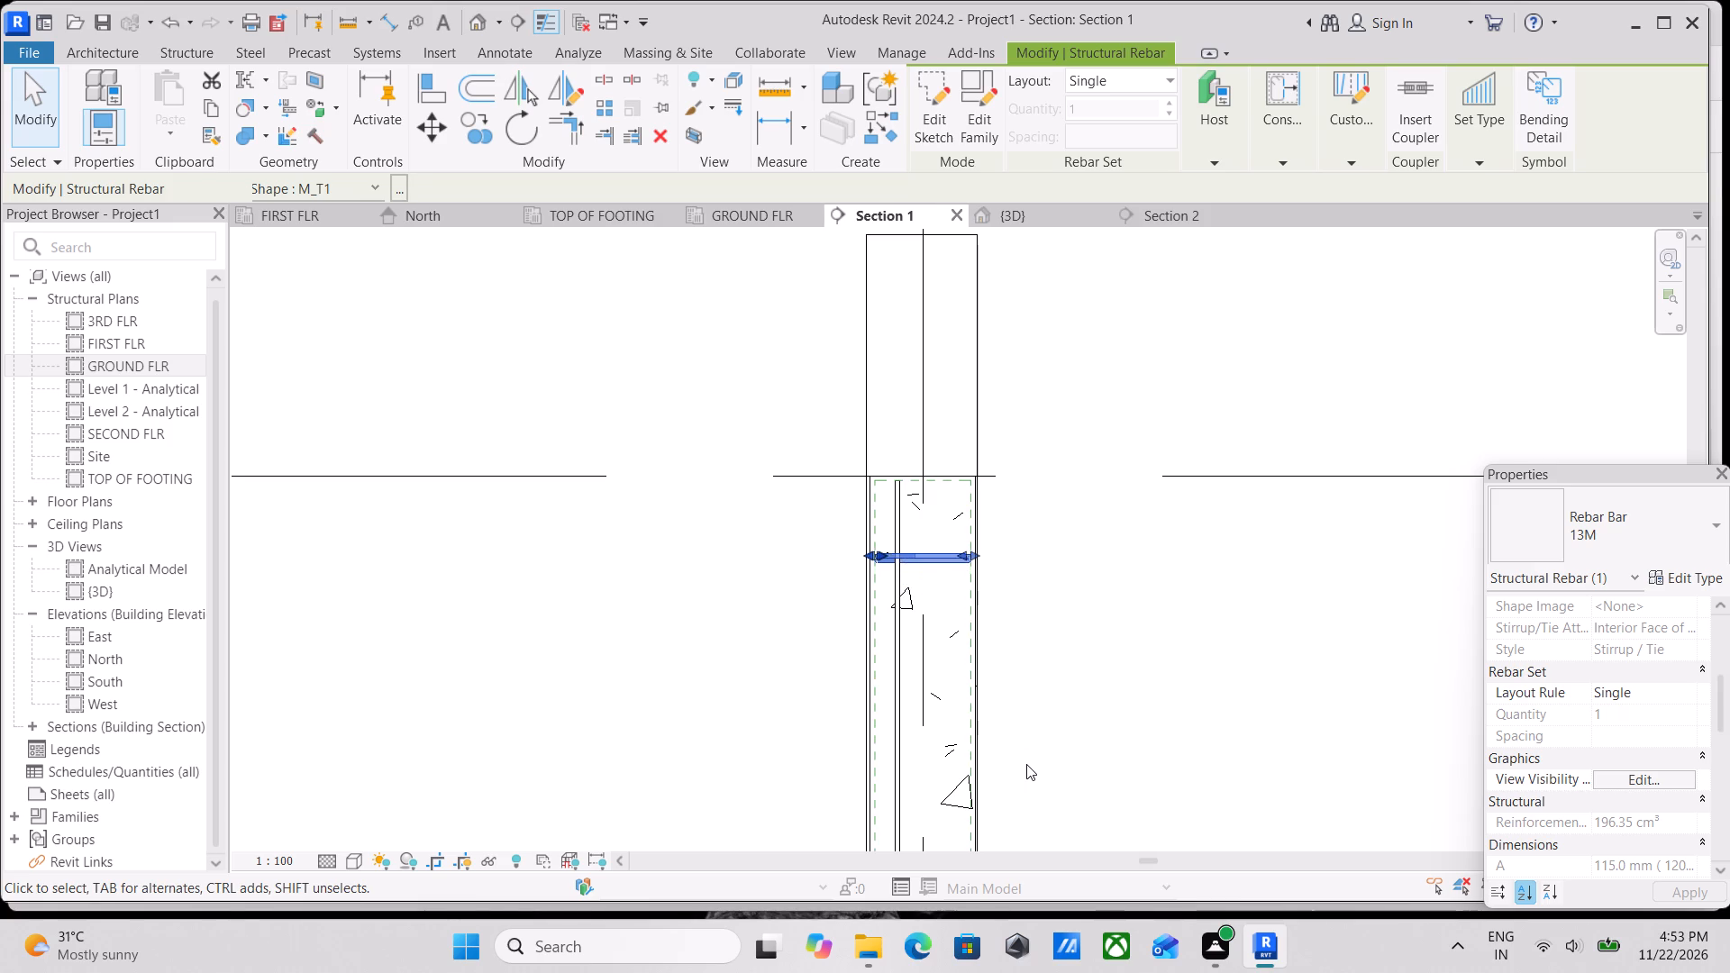
key(Up)
key(Up)
key(Up)
key(Up)
key(Up)
key(Up)
key(Up)
key(Up)
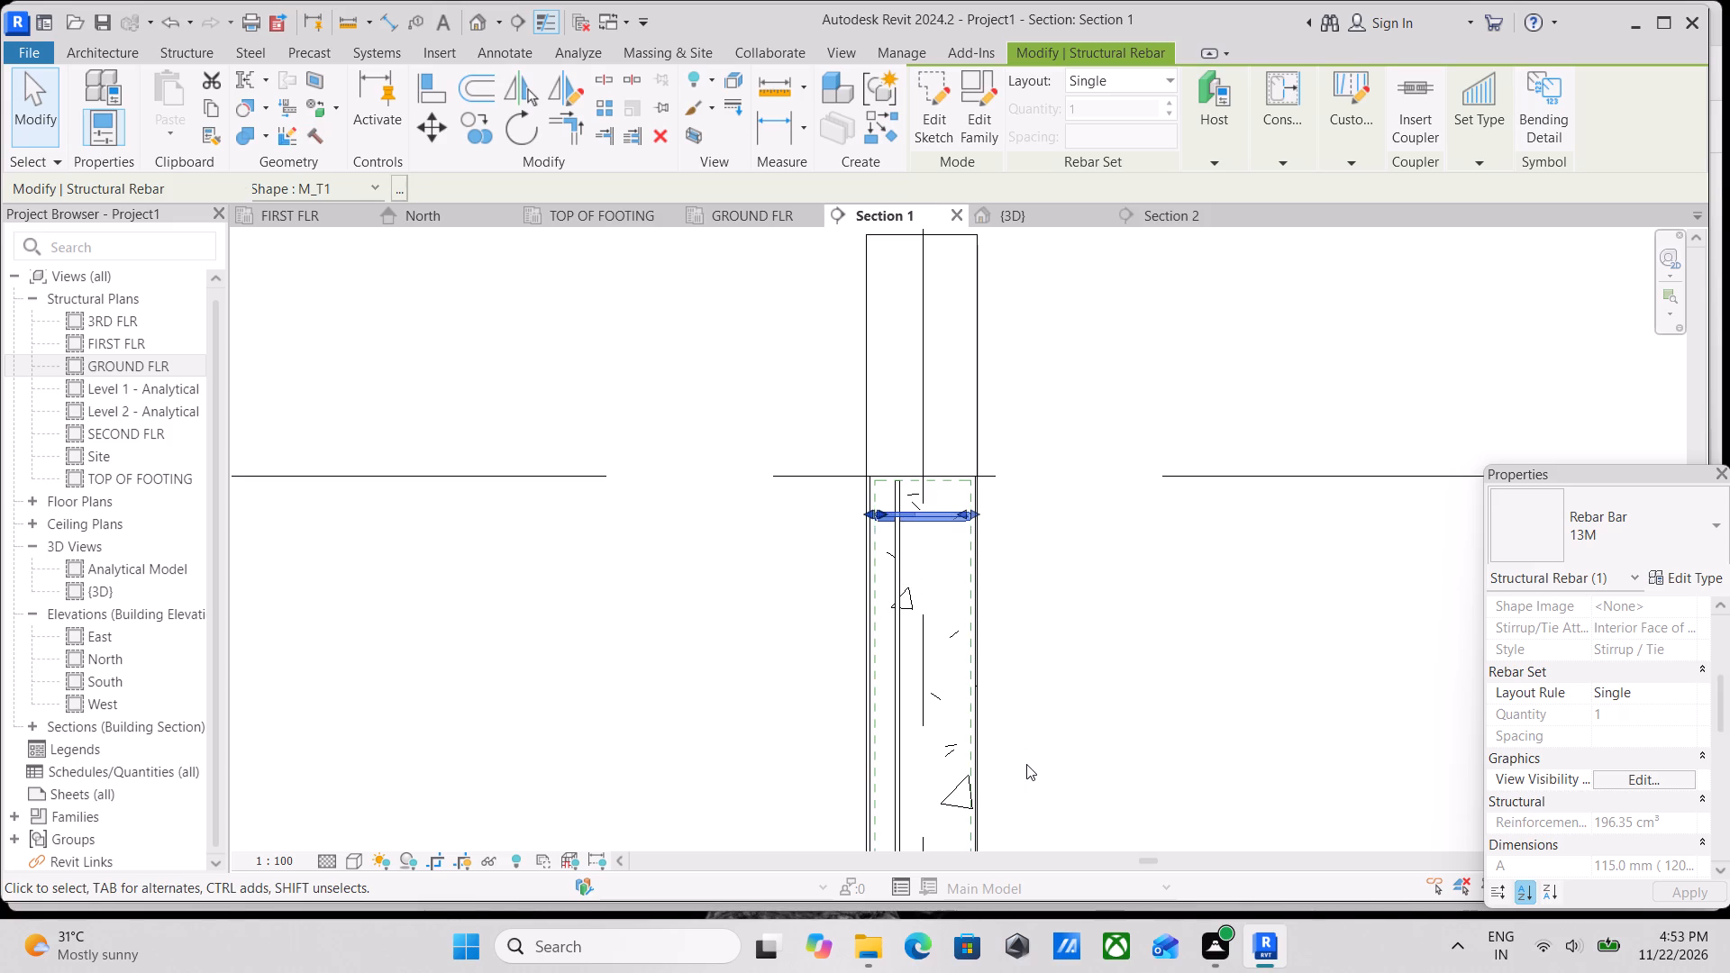
key(Up)
key(Up)
key(Up)
key(Up)
key(Up)
key(Up)
key(Up)
key(Up)
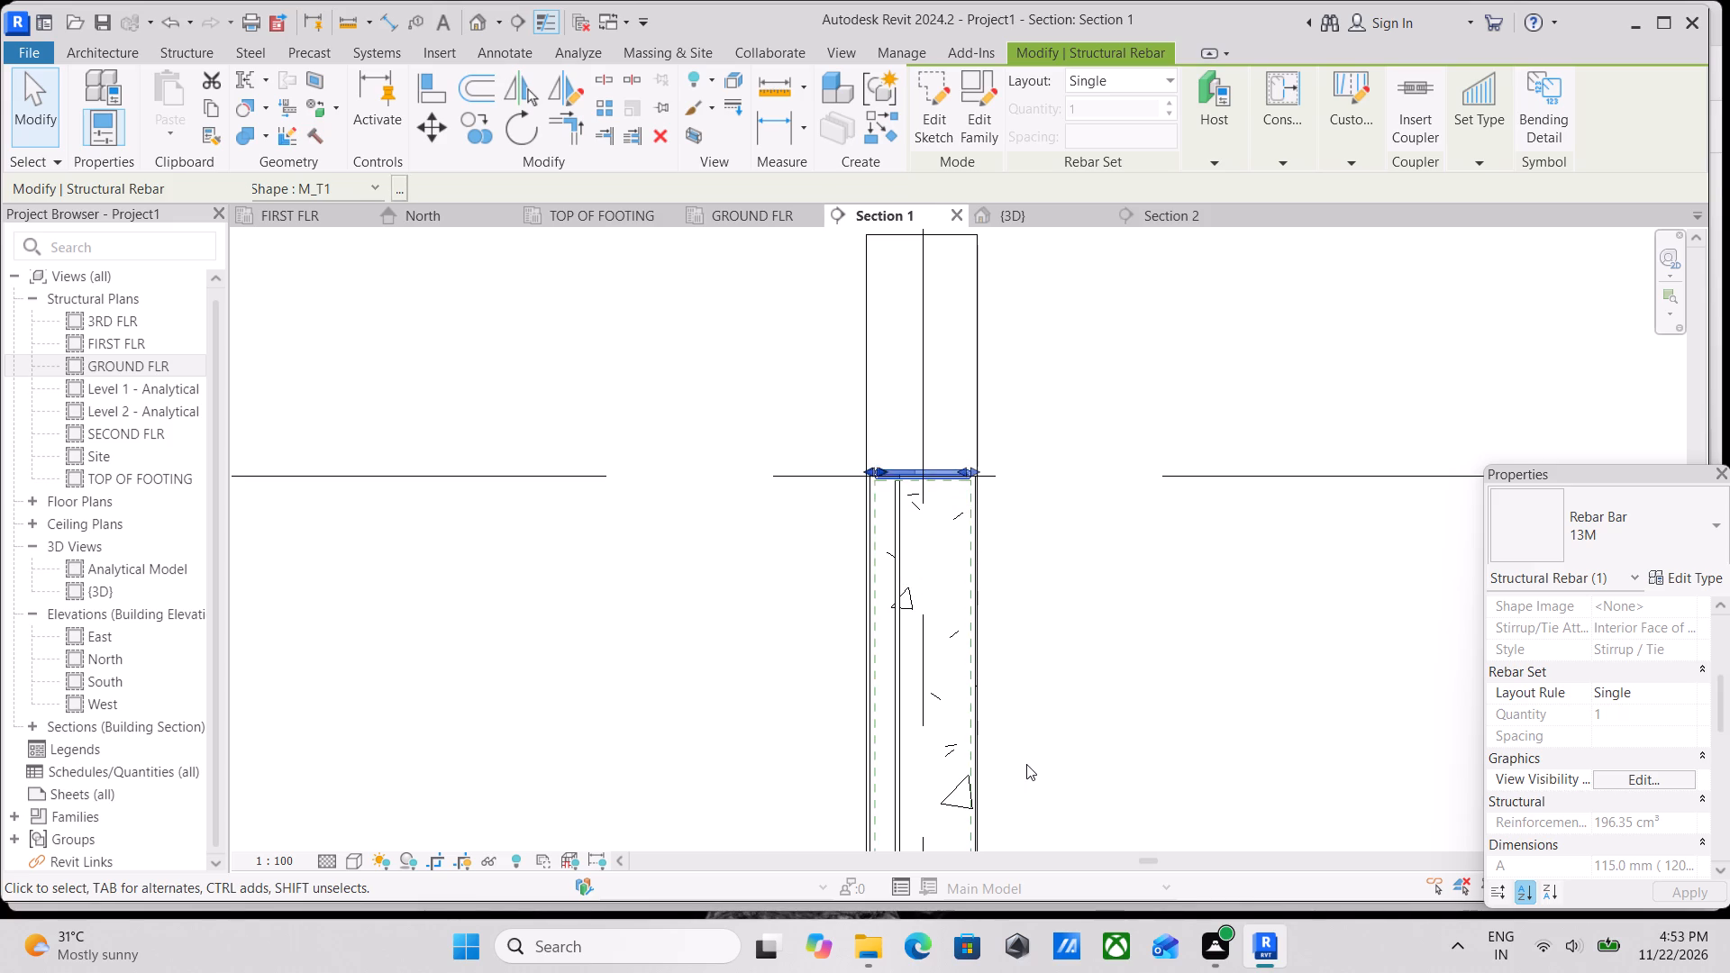
key(Up)
Nudge the M_T1 tie back down slightly so it sits inside the column, a short distance below its top cover line.
key(Down)
key(Down)
key(Down)
key(Down)
key(Down)
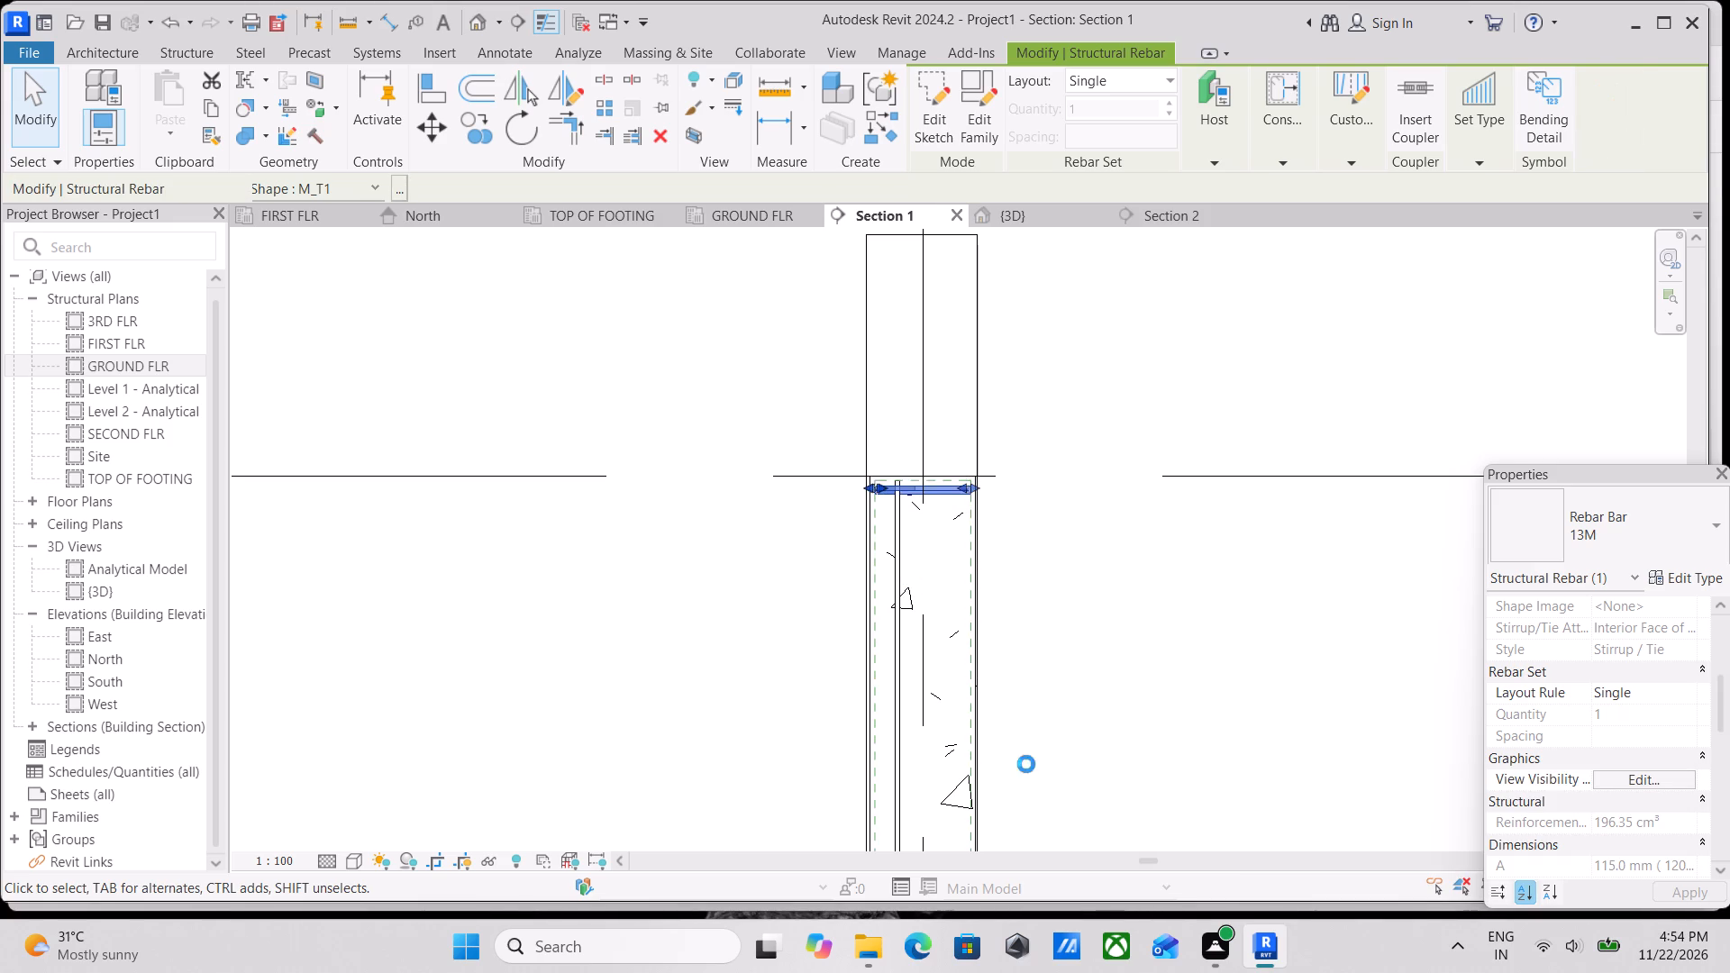
key(Down)
key(Down)
key(Down)
key(Down)
key(Down)
key(Down)
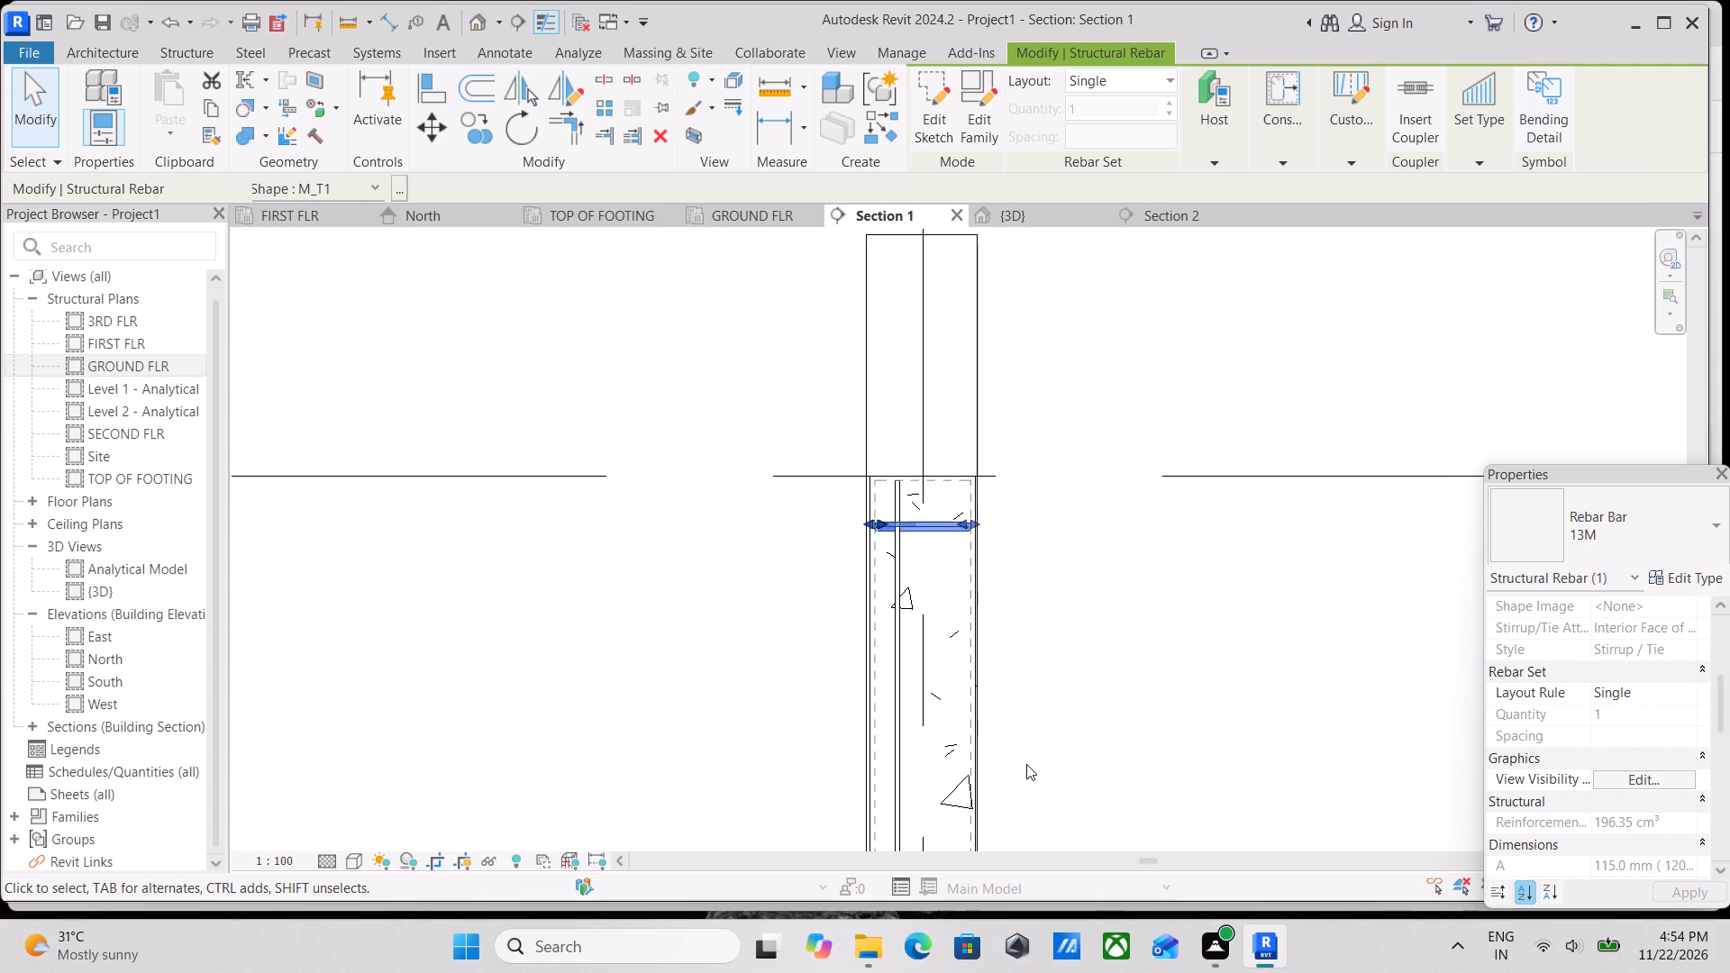
key(Escape)
Open the M_T1 tie's sketch in the GROUND FLR structural plan and finish it without editing the outline.
scroll(919, 437, up, 2)
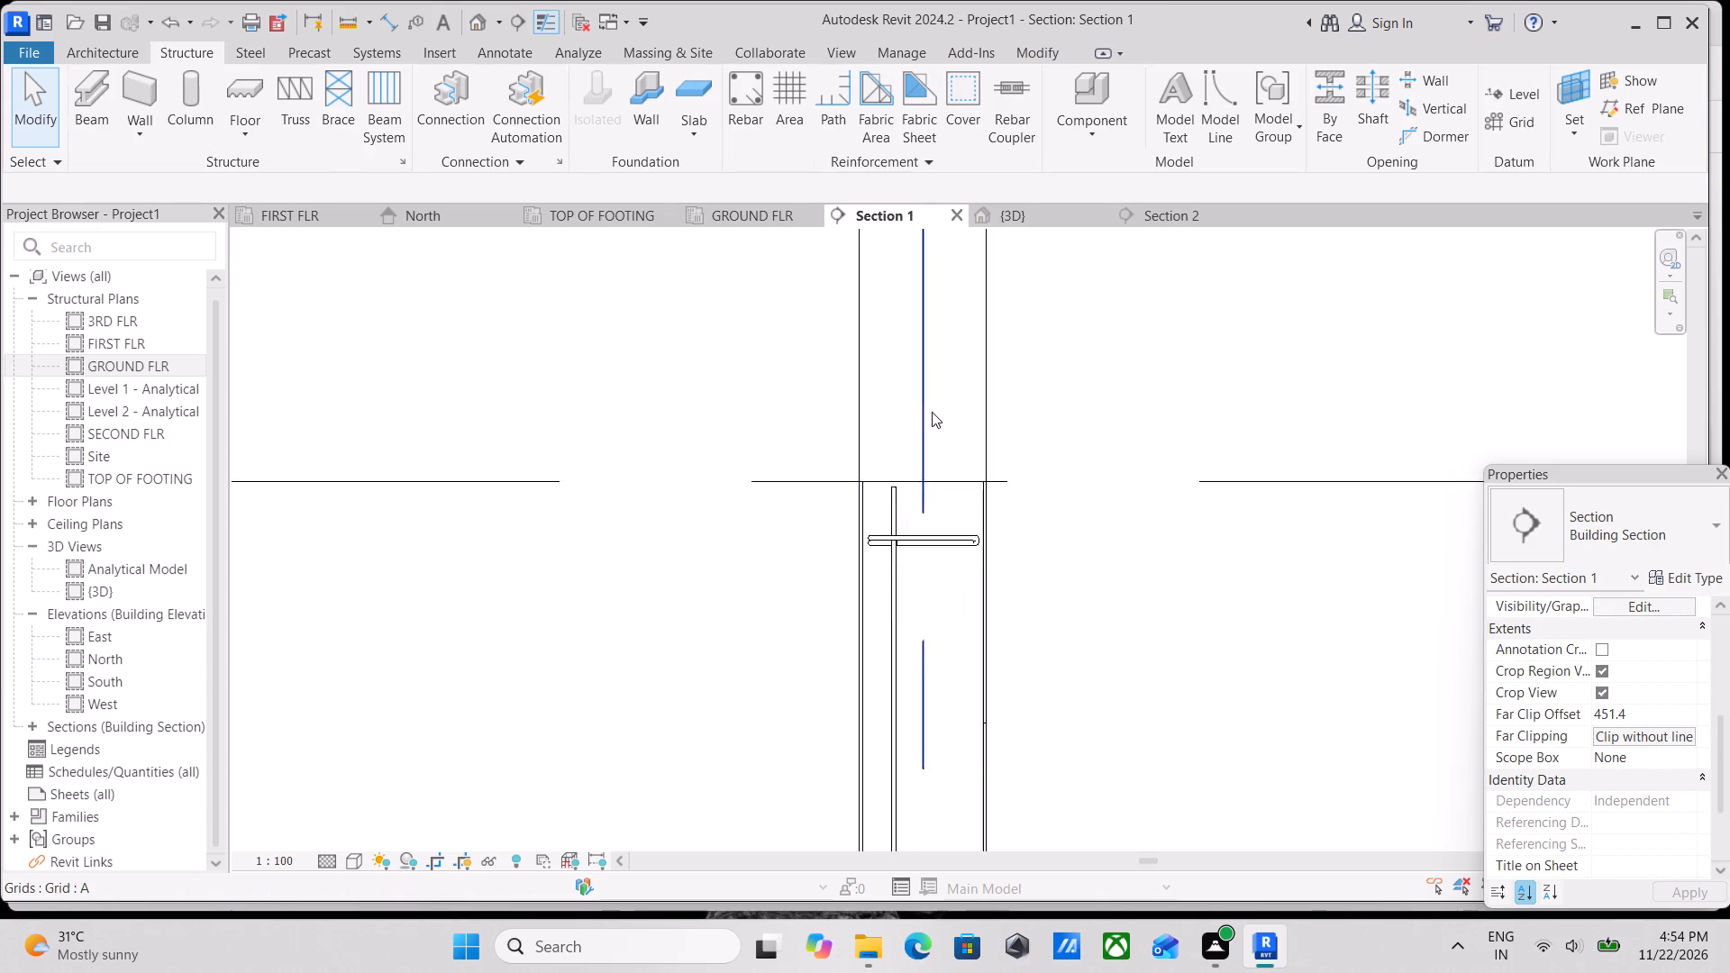
scroll(932, 412, up, 1)
double_click(891, 570)
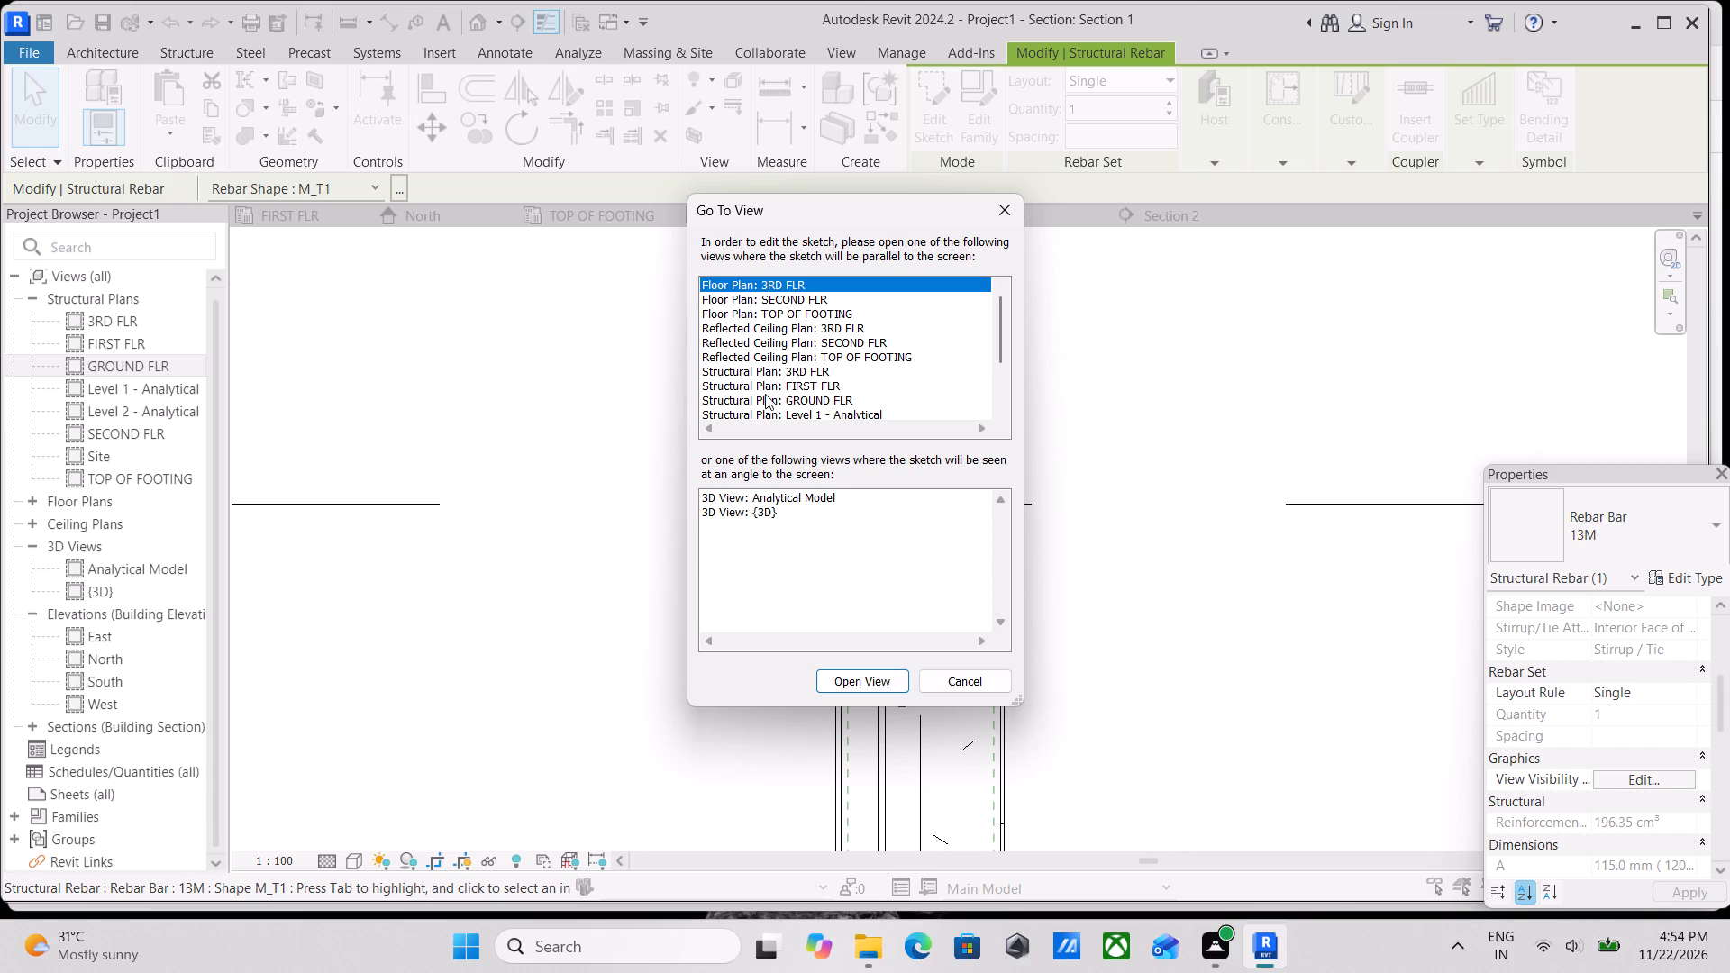
scroll(795, 382, down, 1)
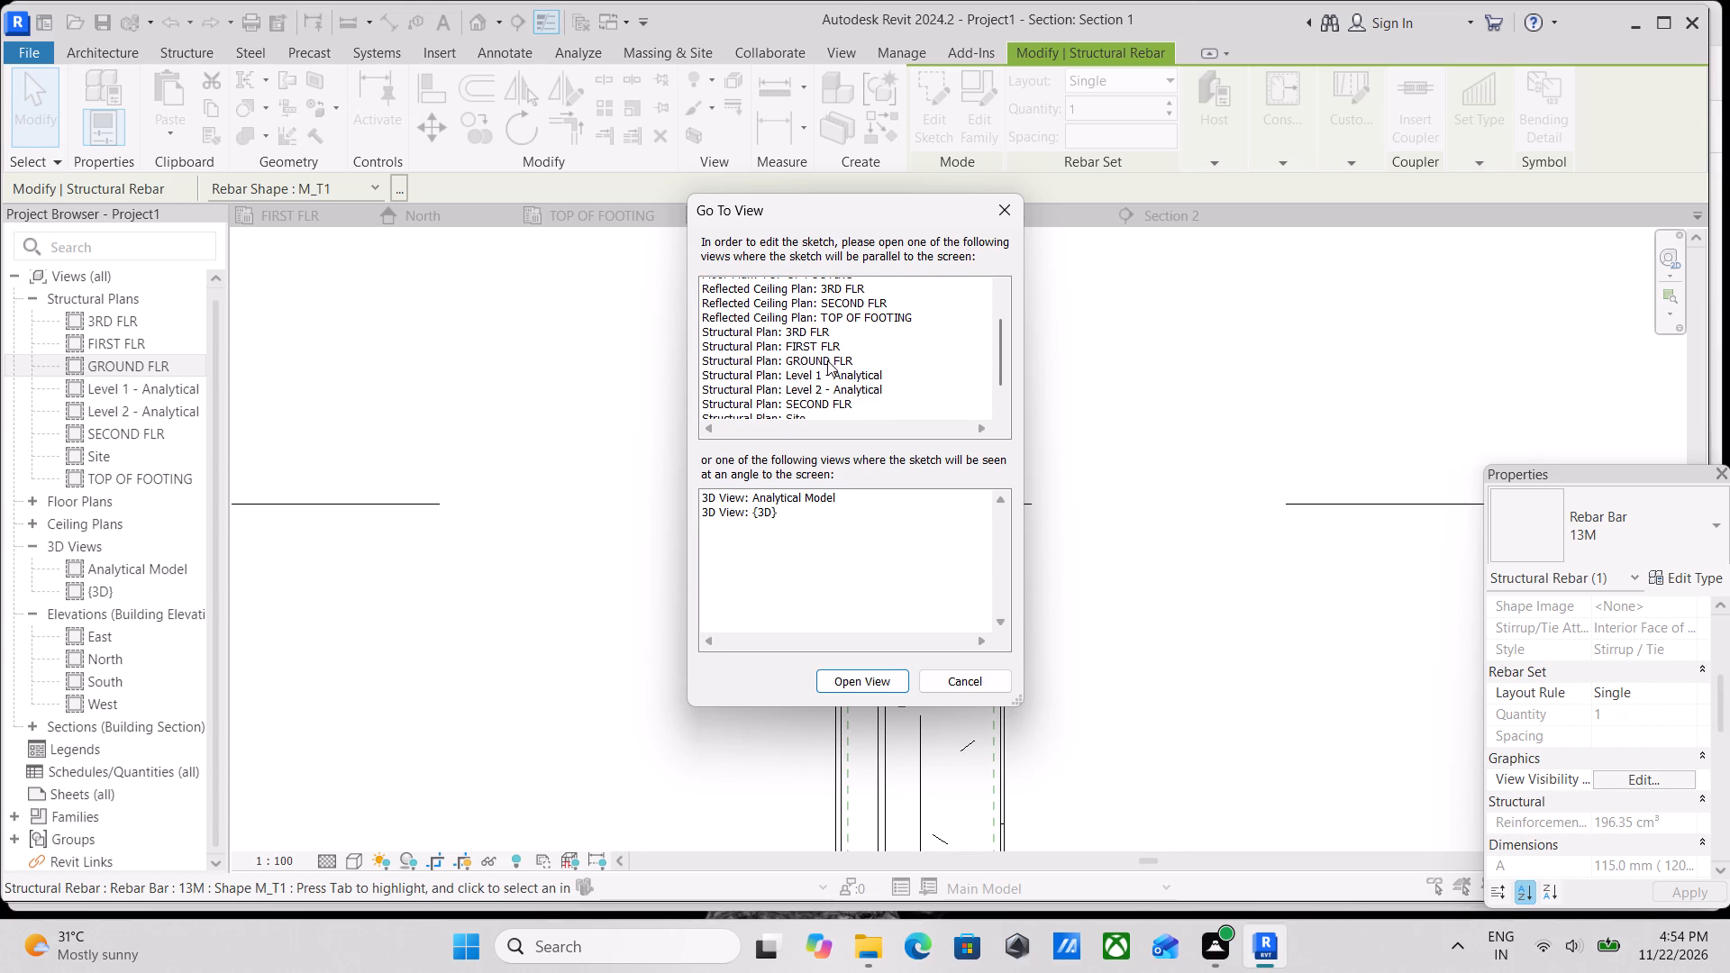
click(825, 360)
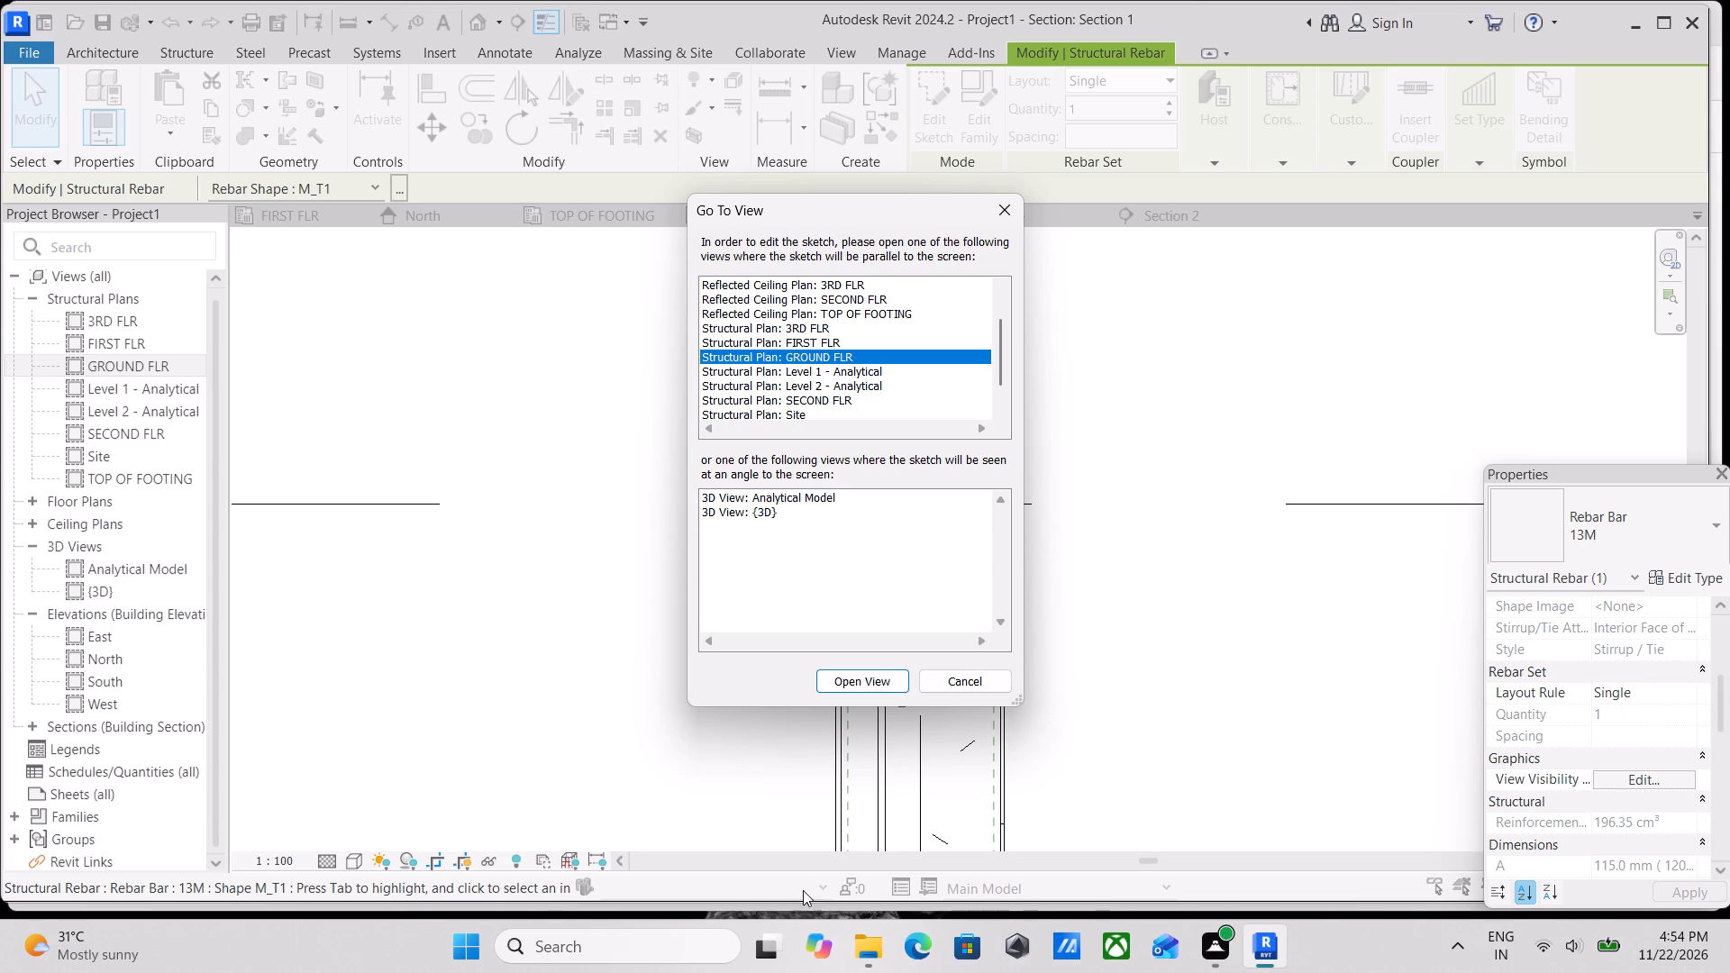
click(845, 685)
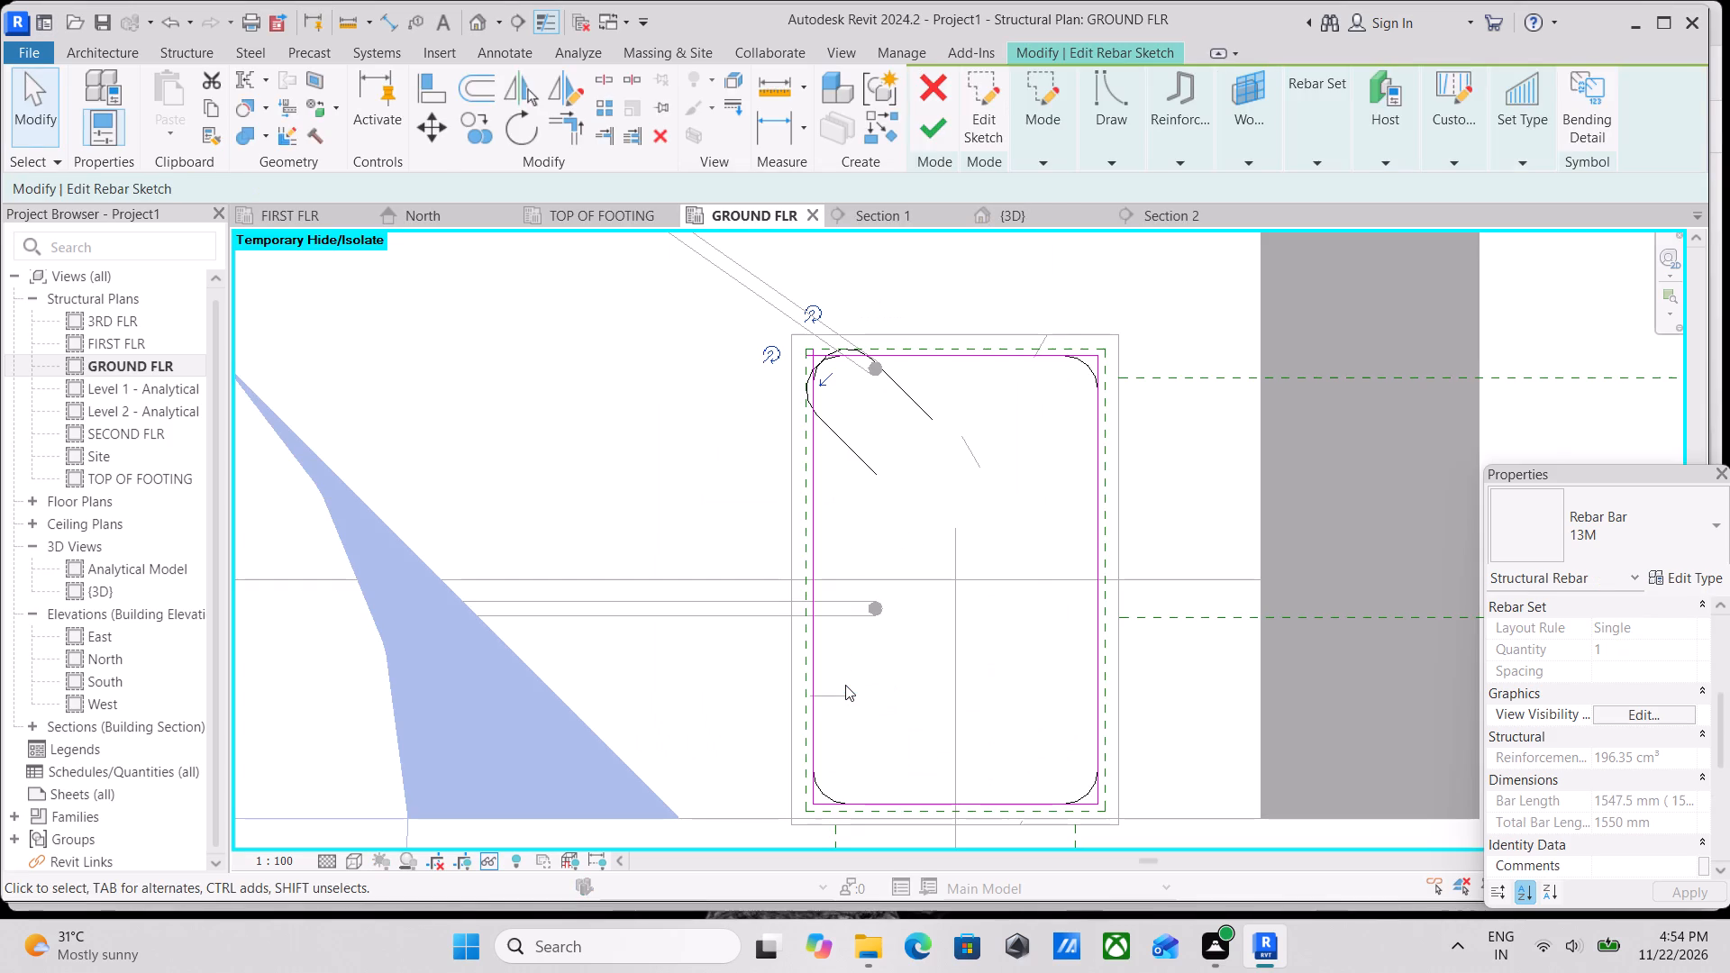
scroll(898, 573, up, 2)
scroll(903, 580, down, 9)
middle_drag(915, 579, 915, 542)
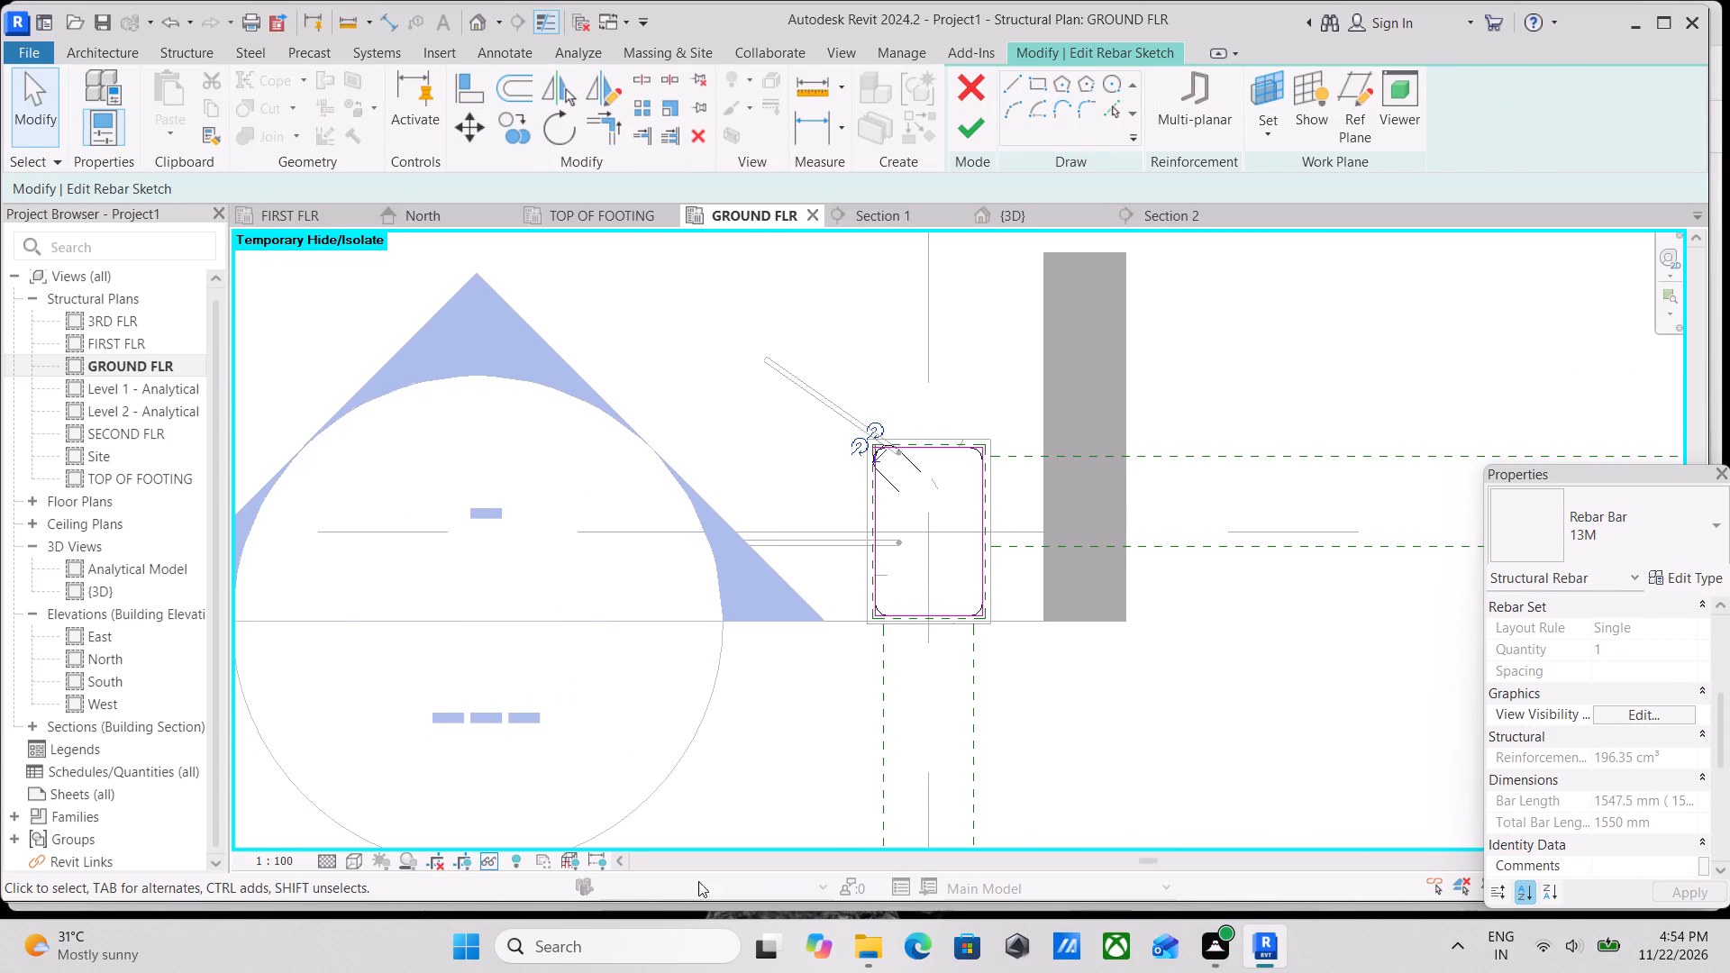
click(986, 119)
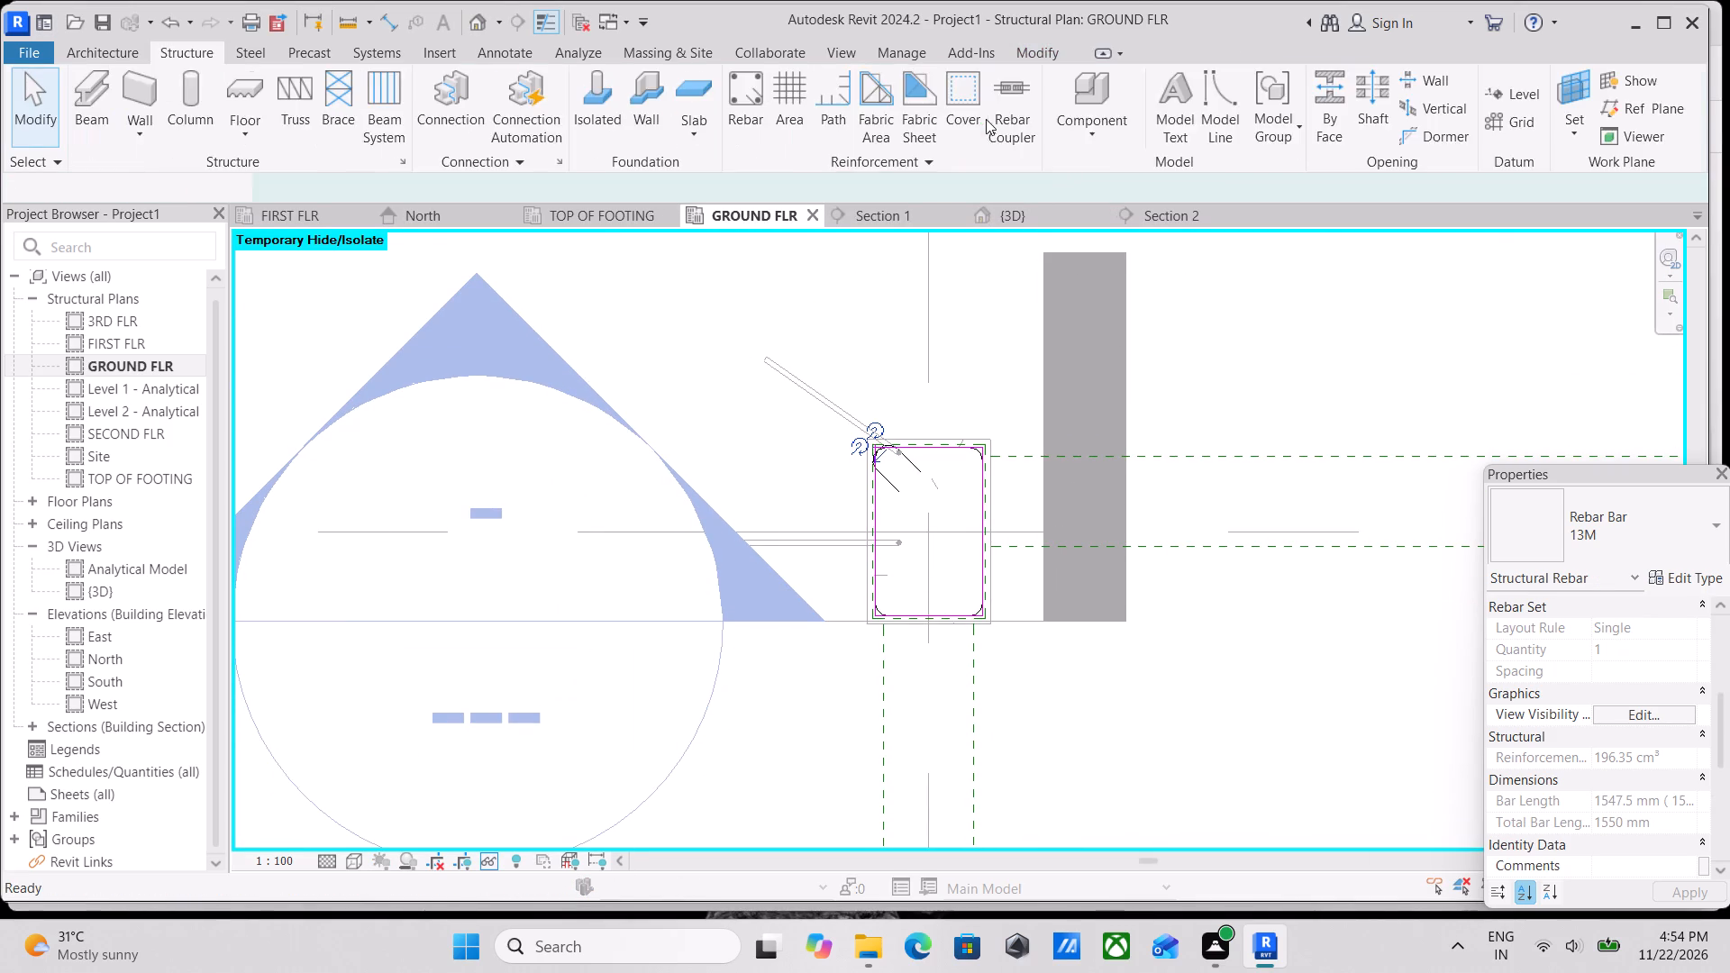
Nudge the diagonal M_17A bar down and left so its end dot sits in the M_T1 tie's hooked corner.
scroll(847, 356, up, 4)
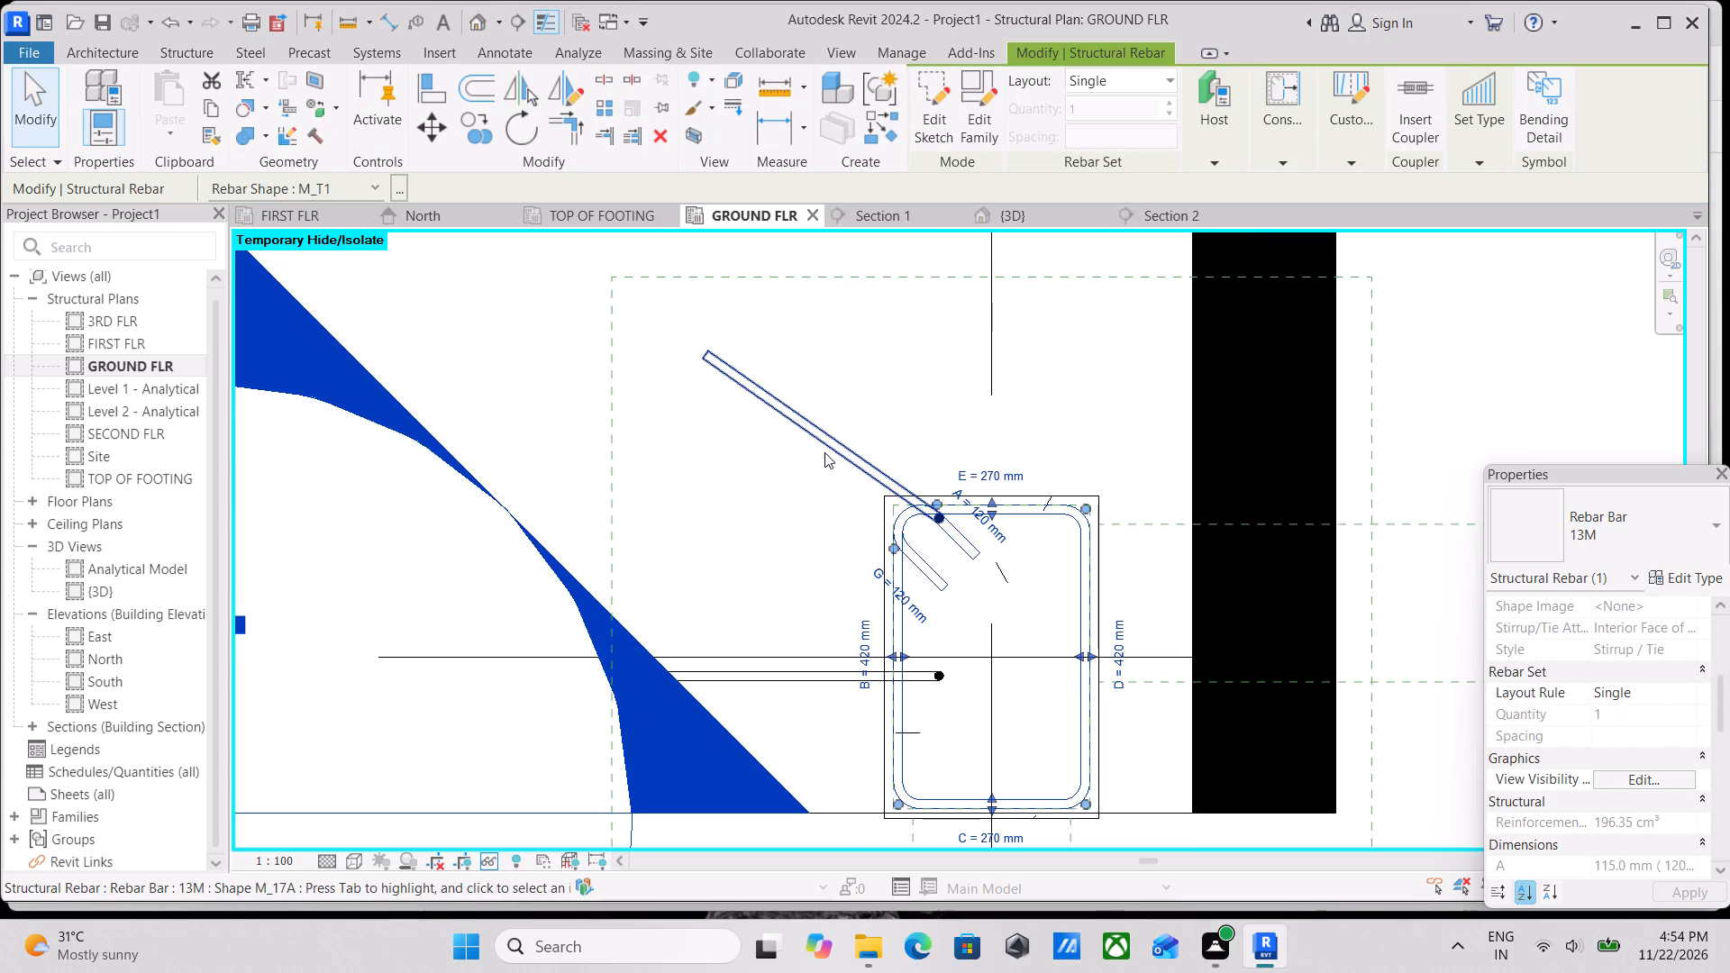
click(822, 443)
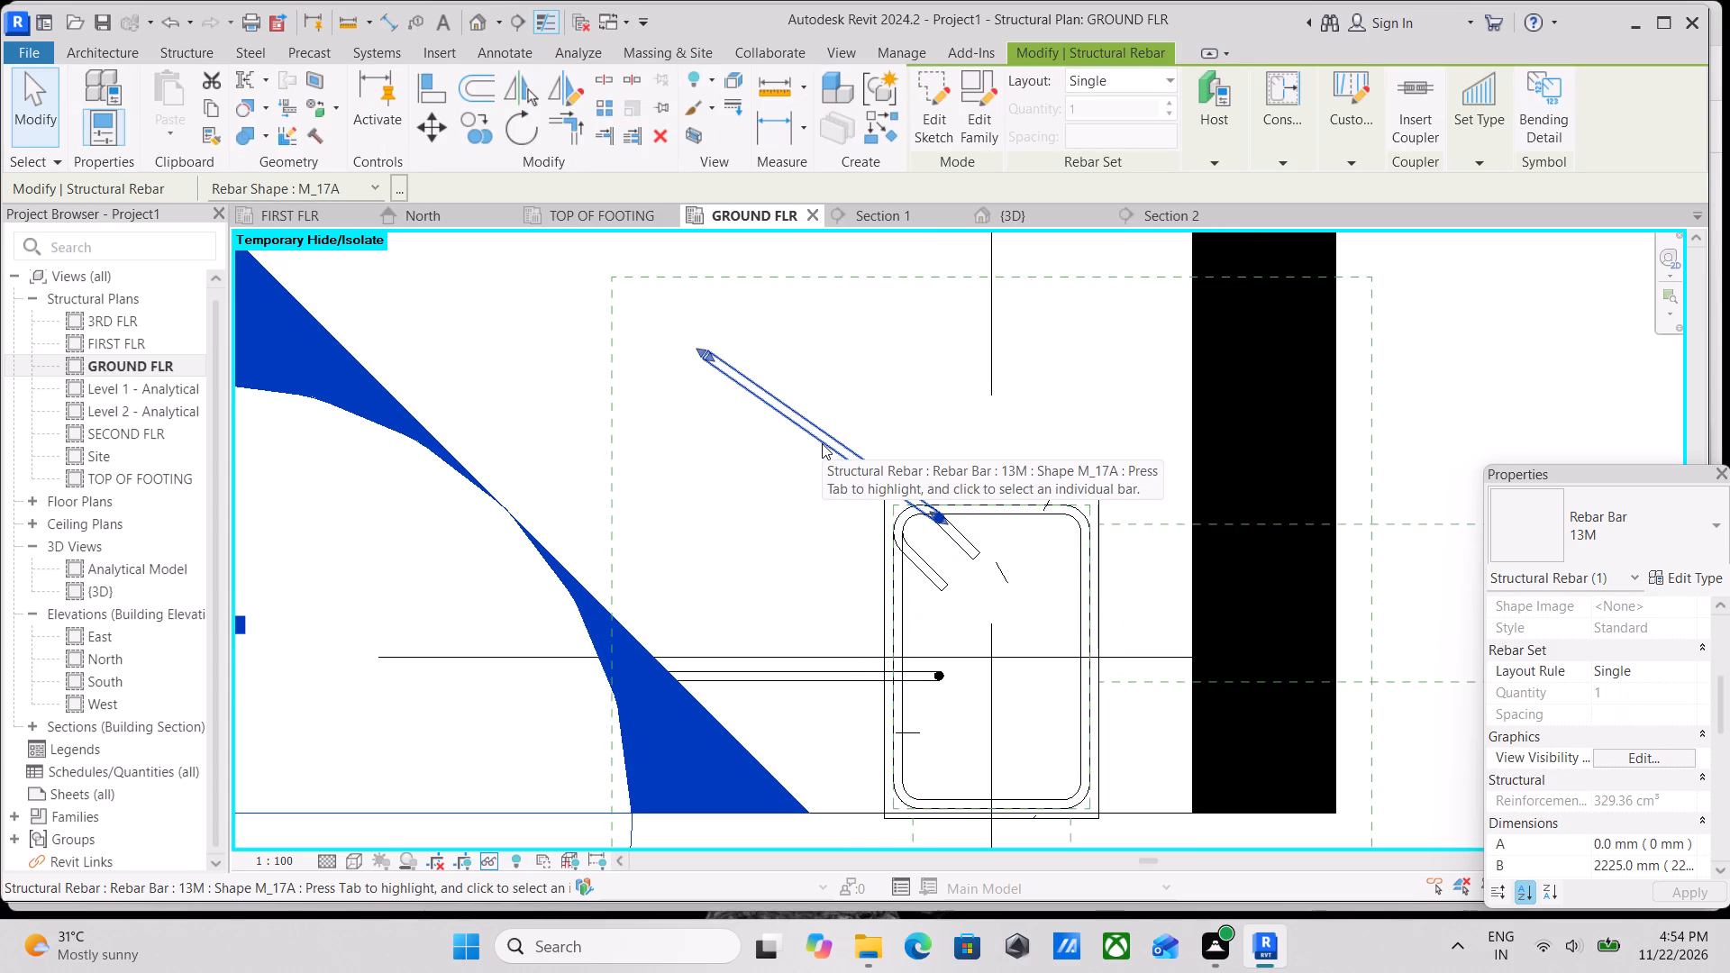
key(Down)
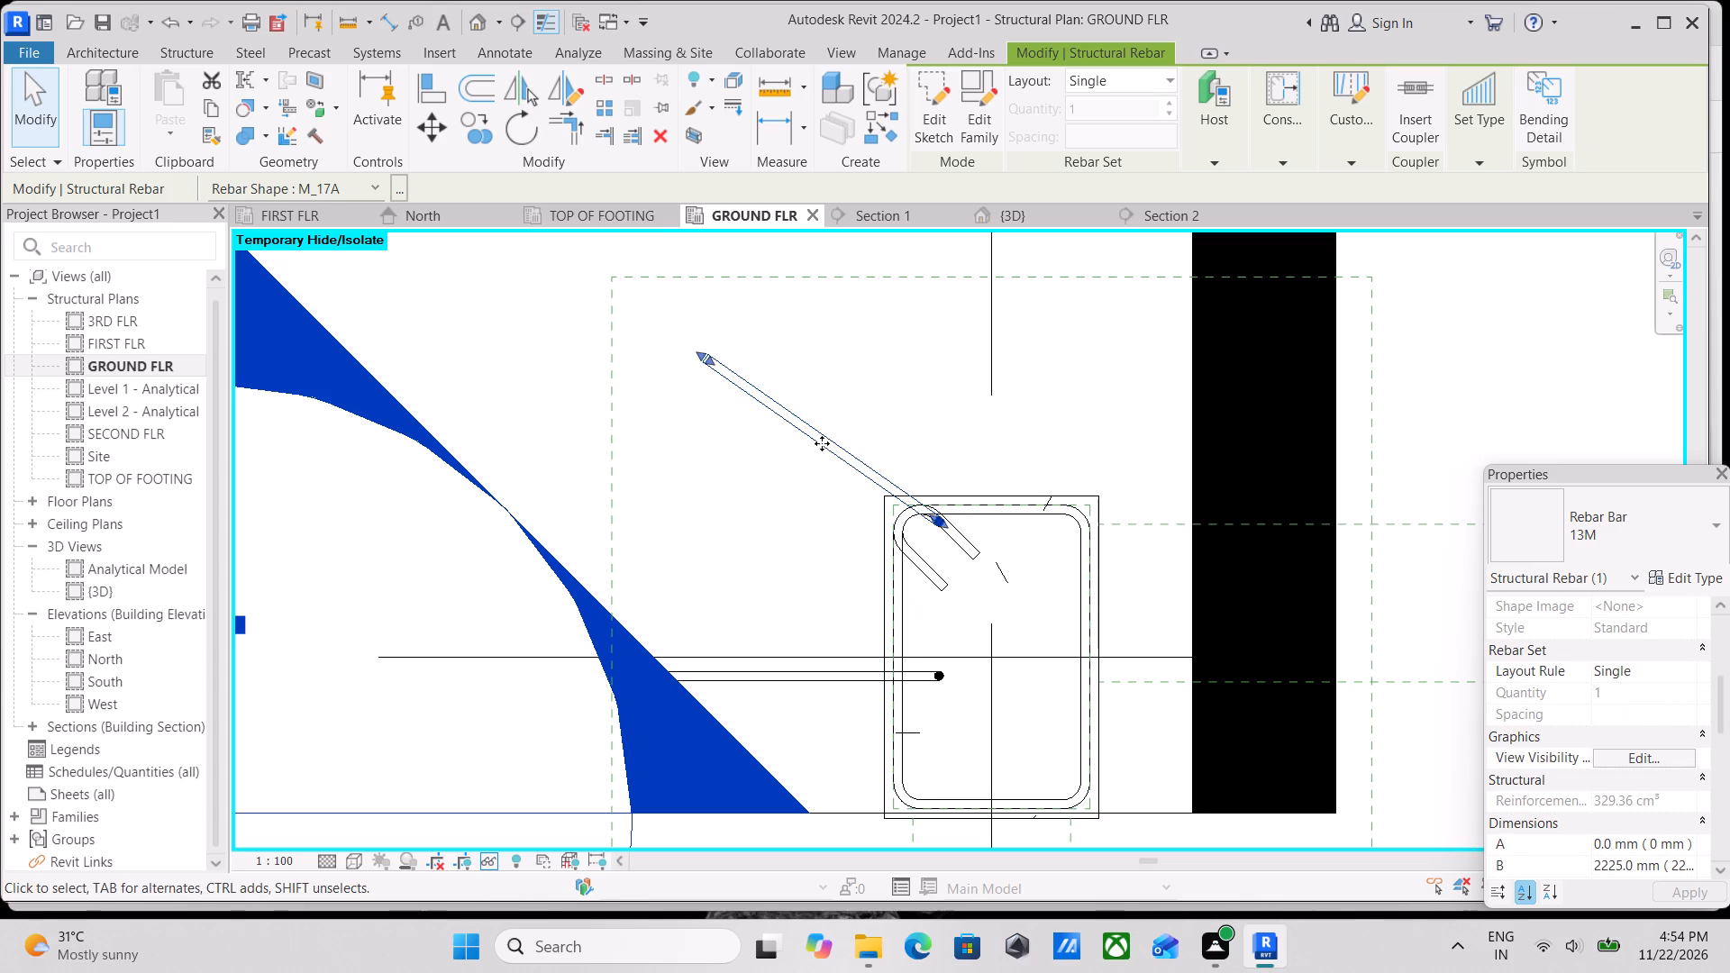
key(Down)
key(Down)
key(Down)
key(Down)
key(Left)
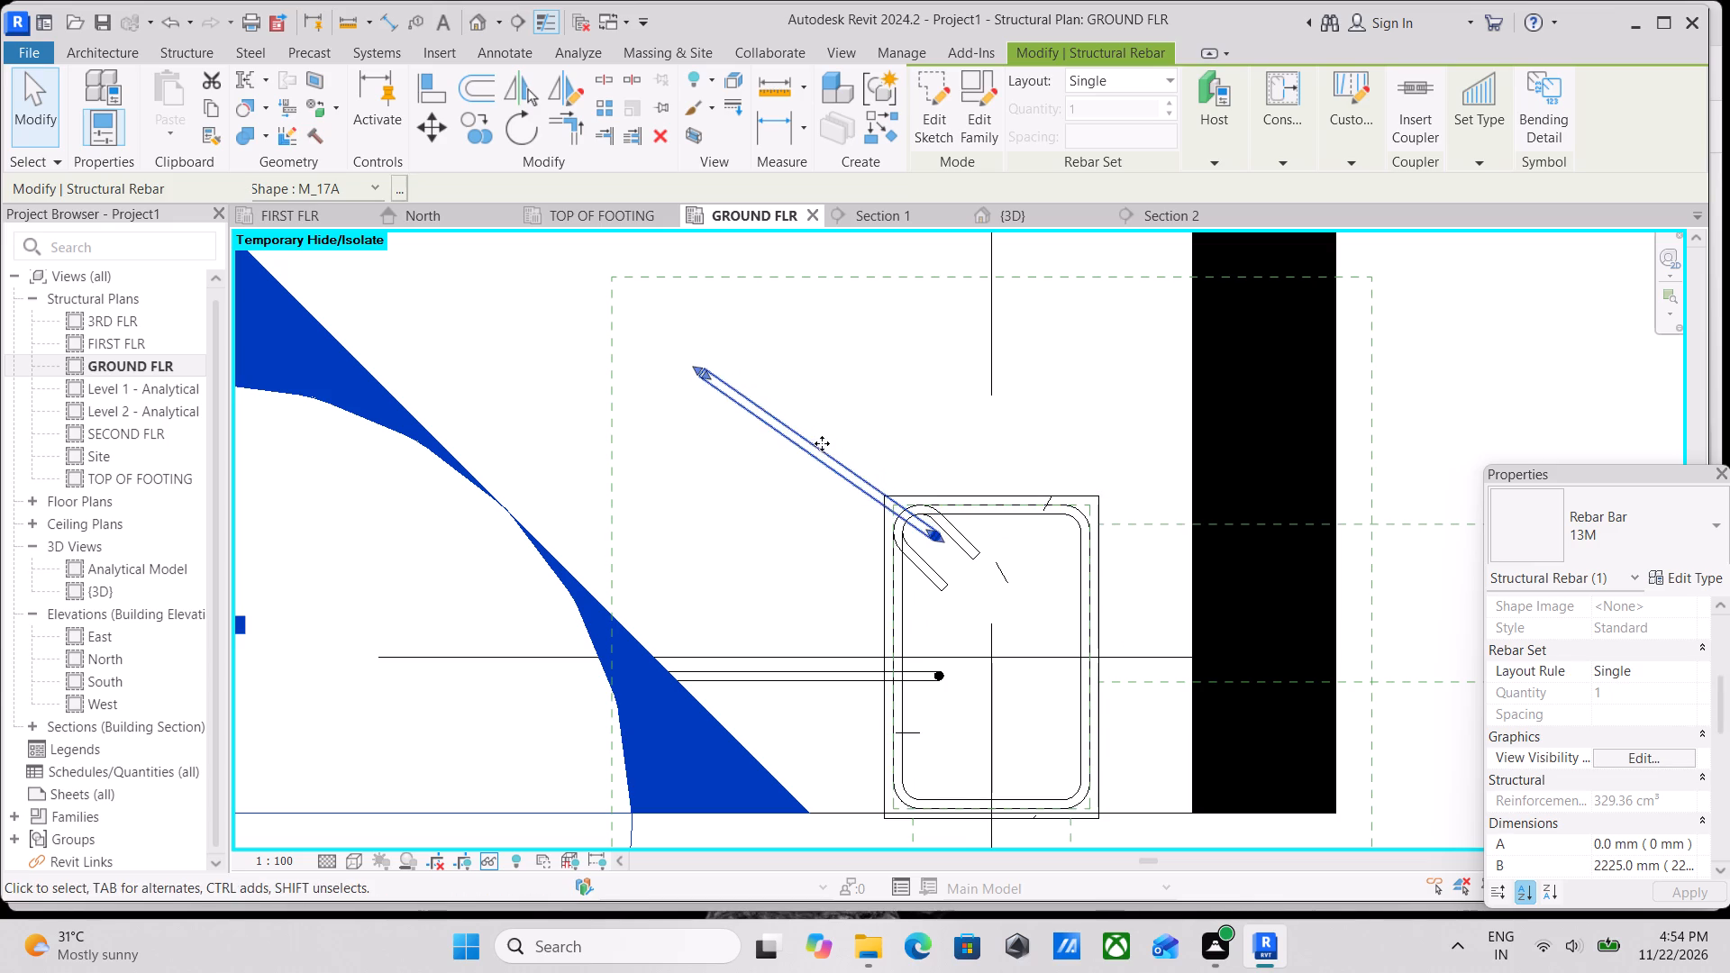
key(Left)
key(Left)
key(Left)
key(Left)
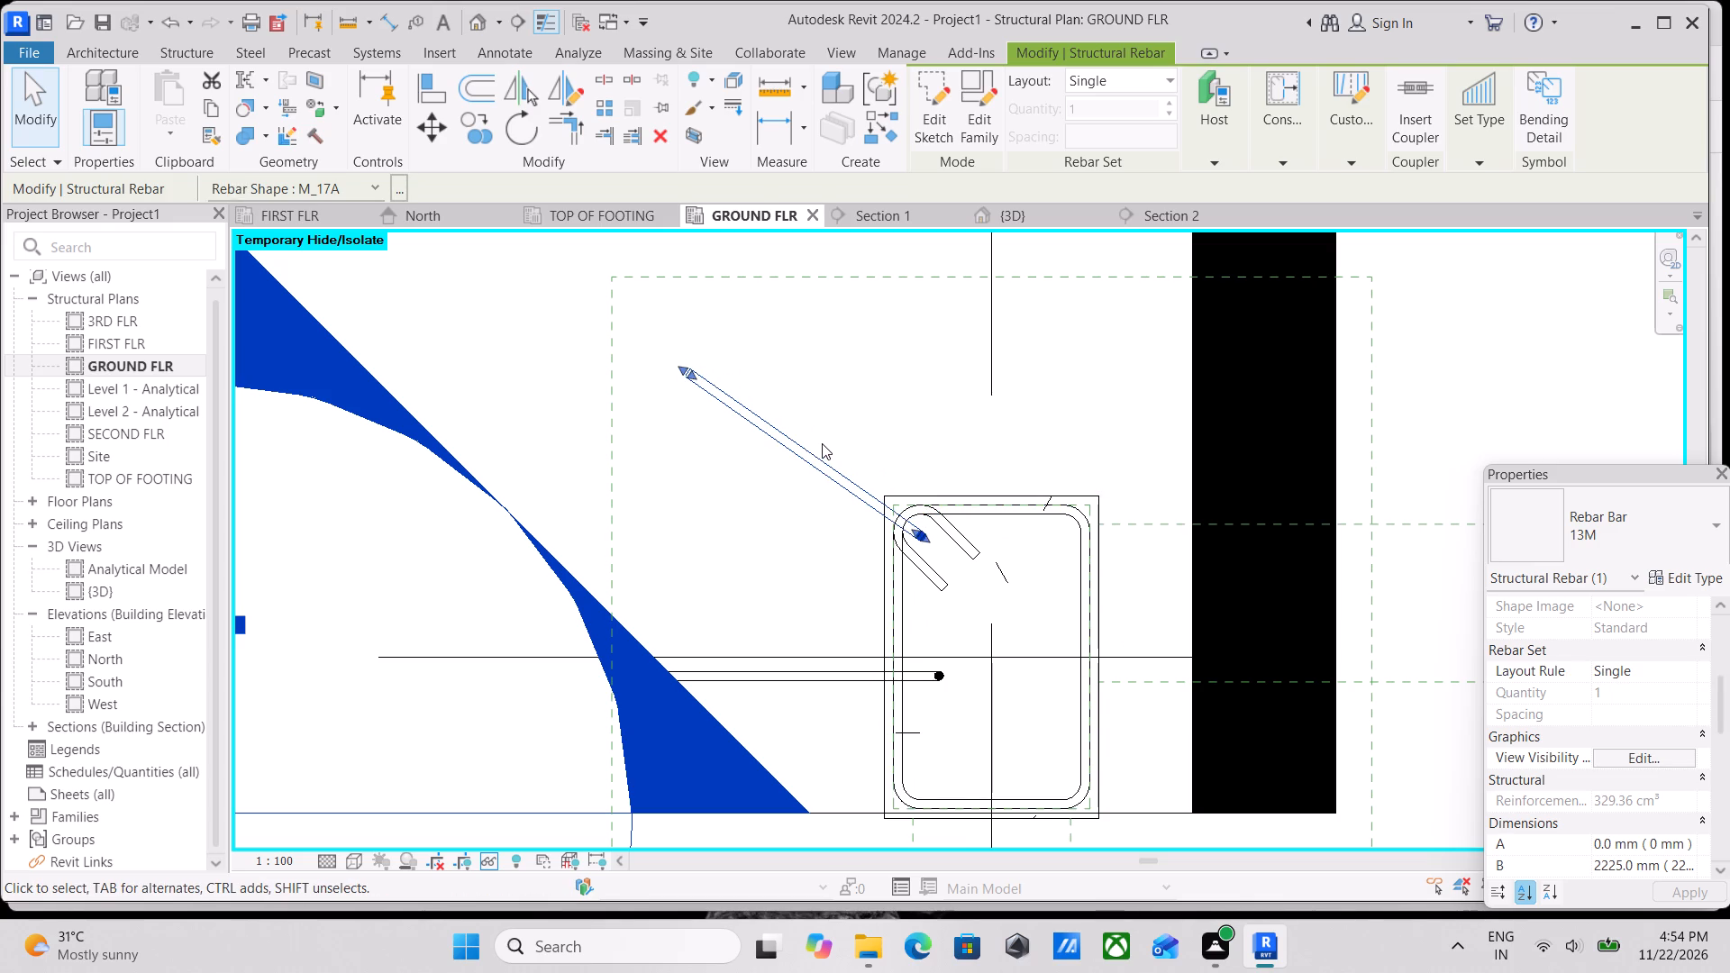
key(Up)
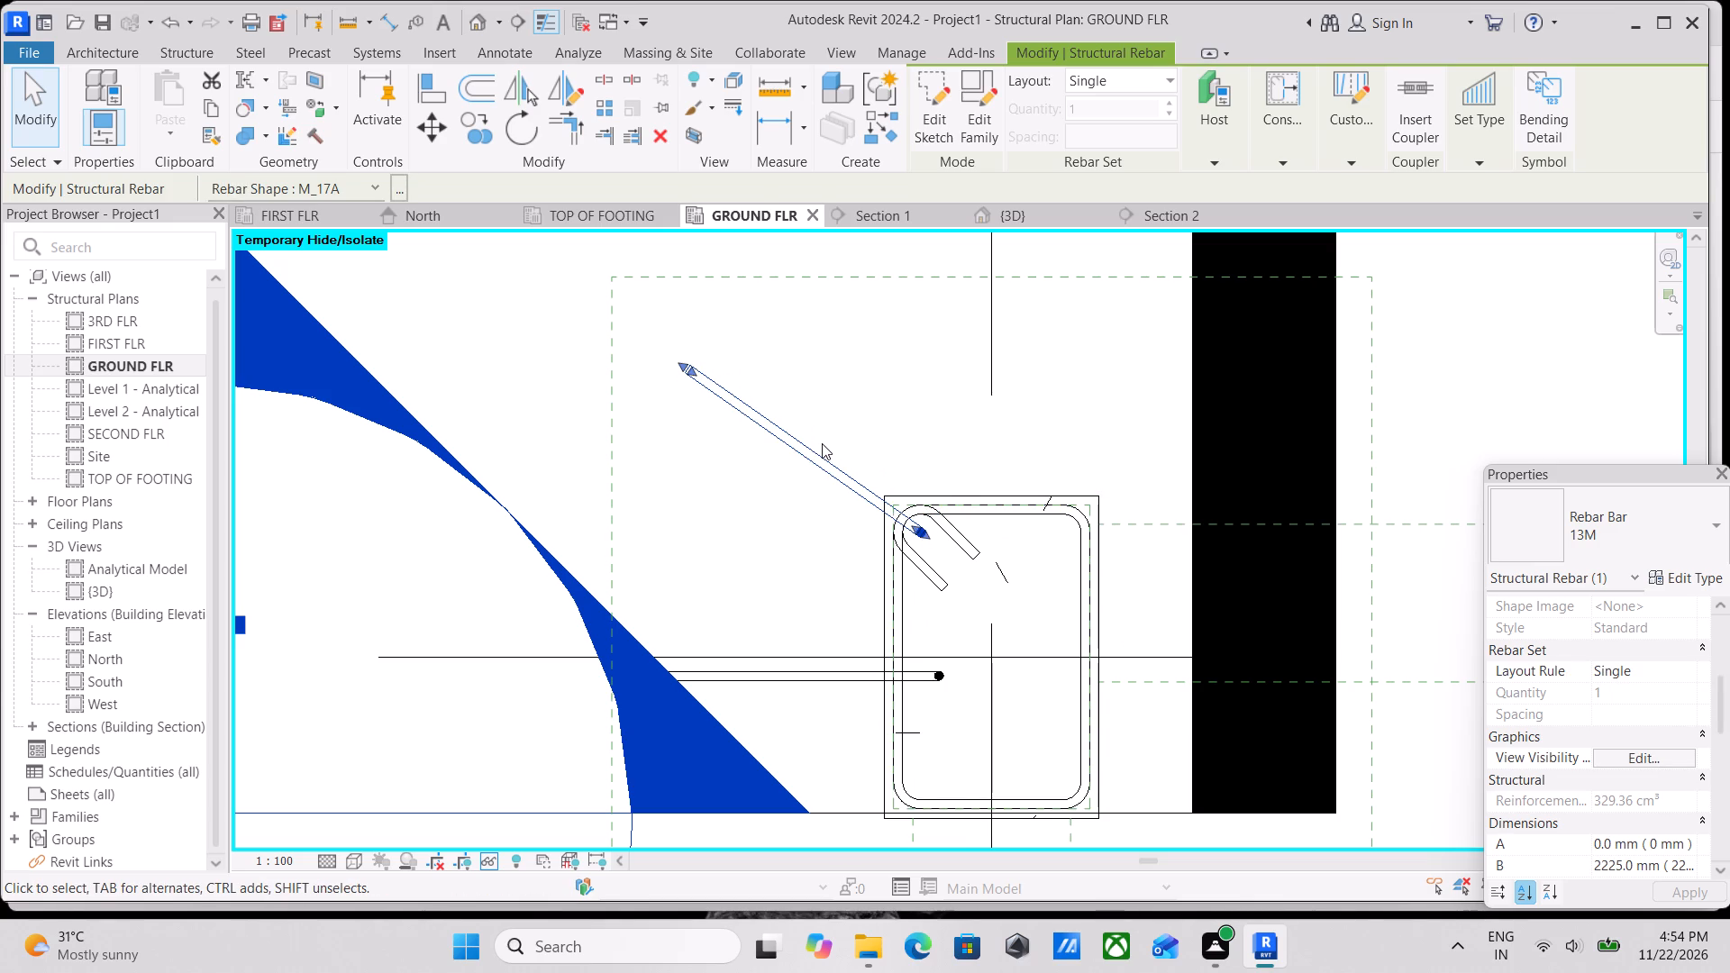
scroll(891, 478, down, 1)
key(Escape)
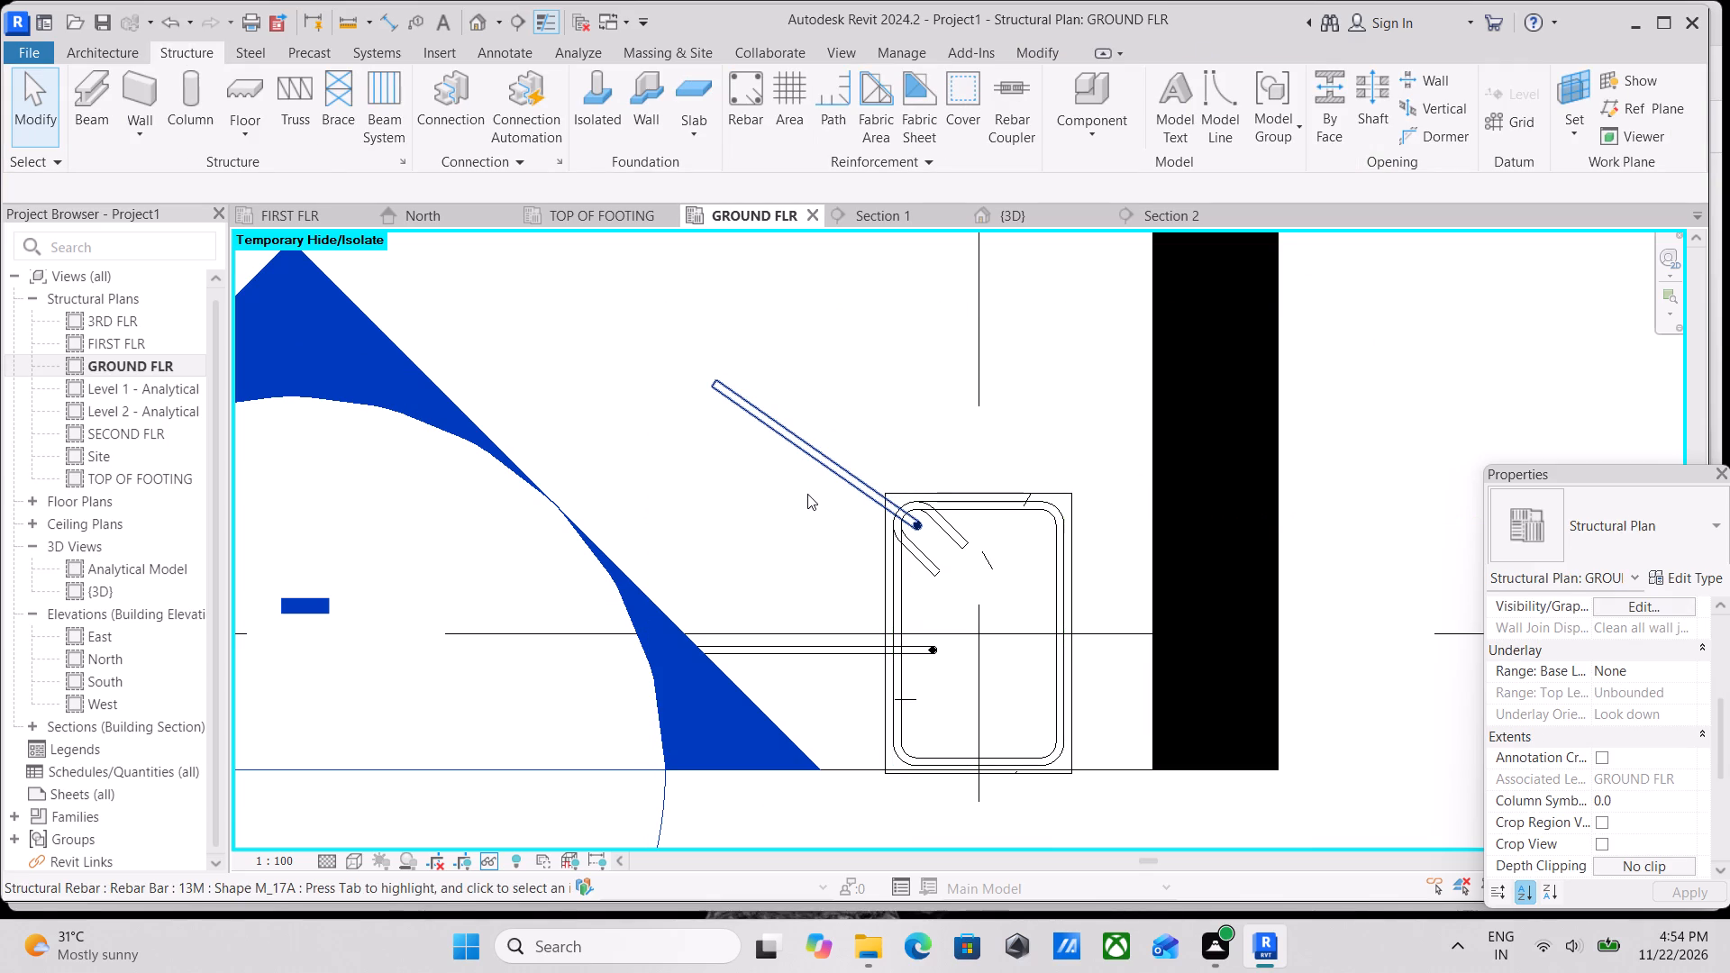
Mirror a copy of the diagonal M_17A bar across a drawn vertical axis through the midpoint of the M_T1 tie's upper side.
scroll(878, 632, up, 3)
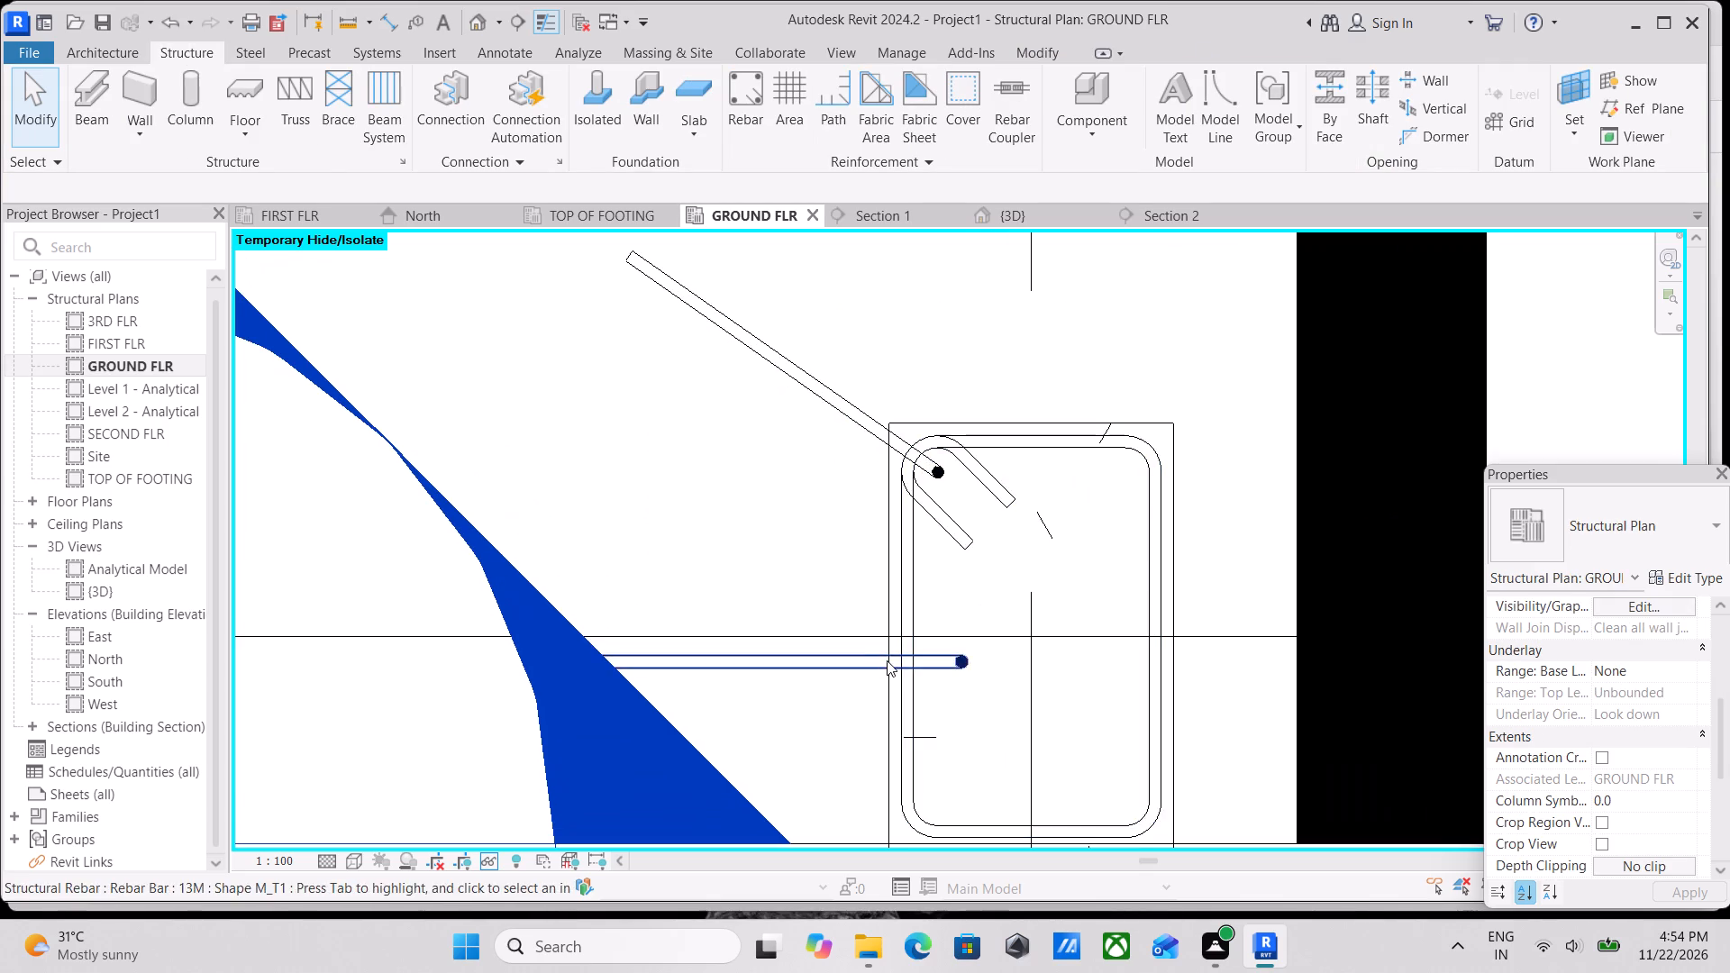
middle_drag(884, 639, 917, 560)
scroll(934, 443, down, 2)
middle_drag(934, 443, 956, 486)
scroll(956, 486, up, 1)
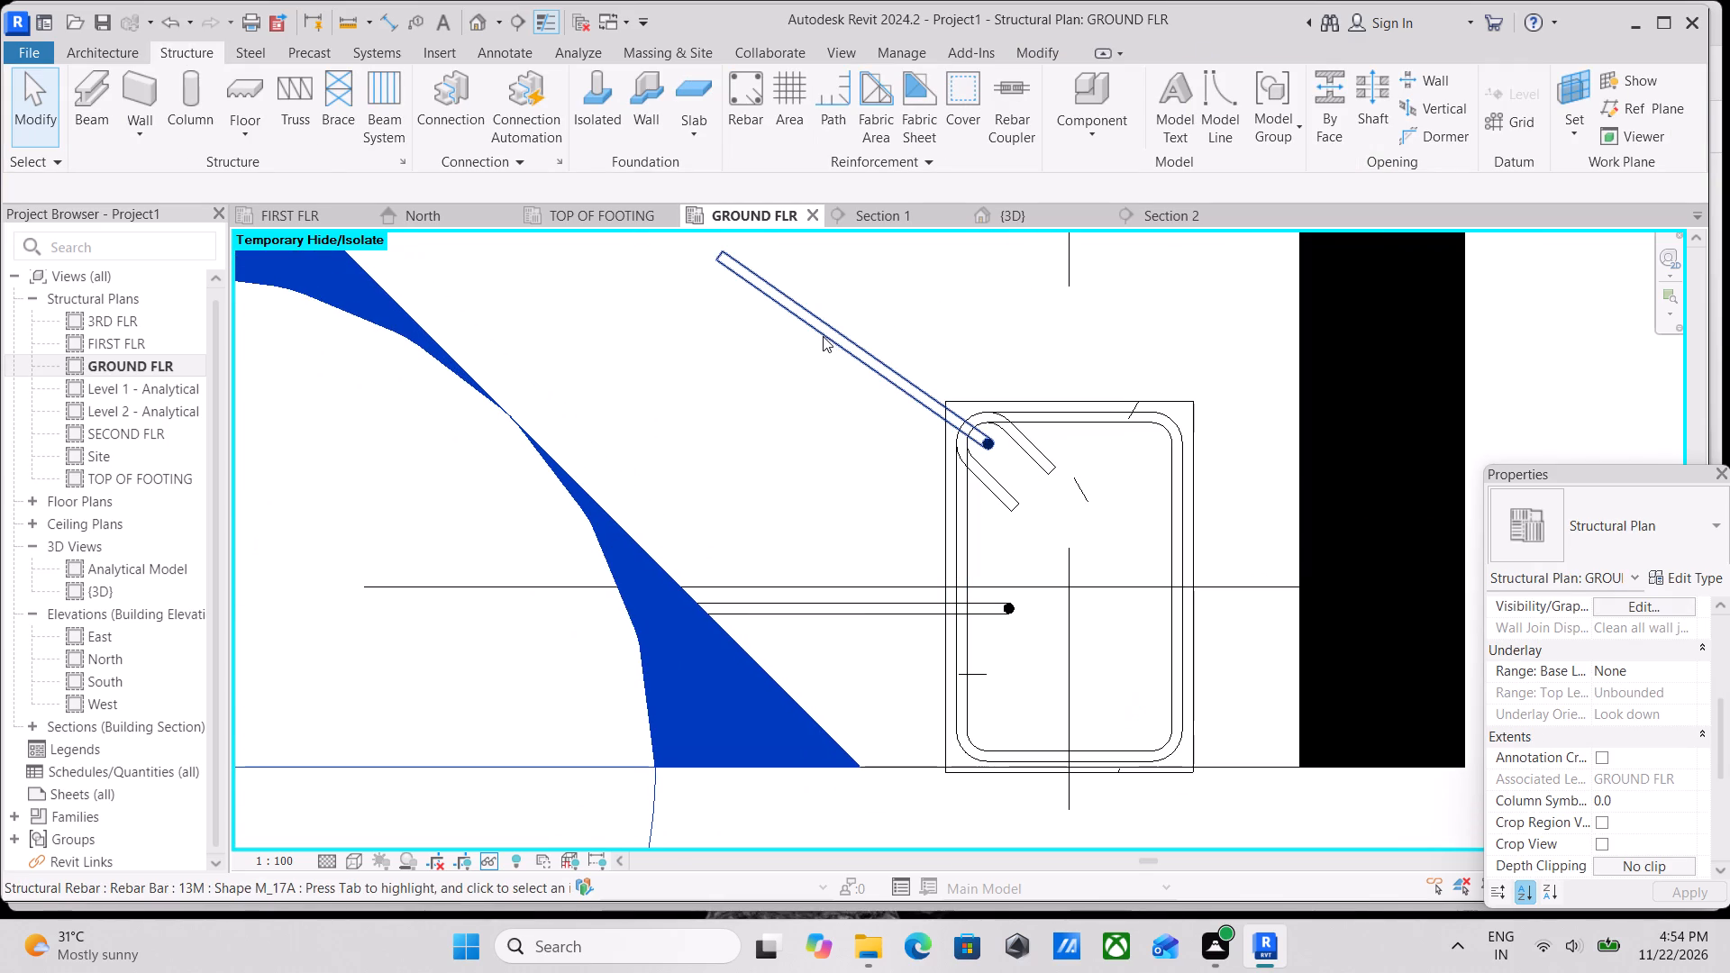
click(823, 336)
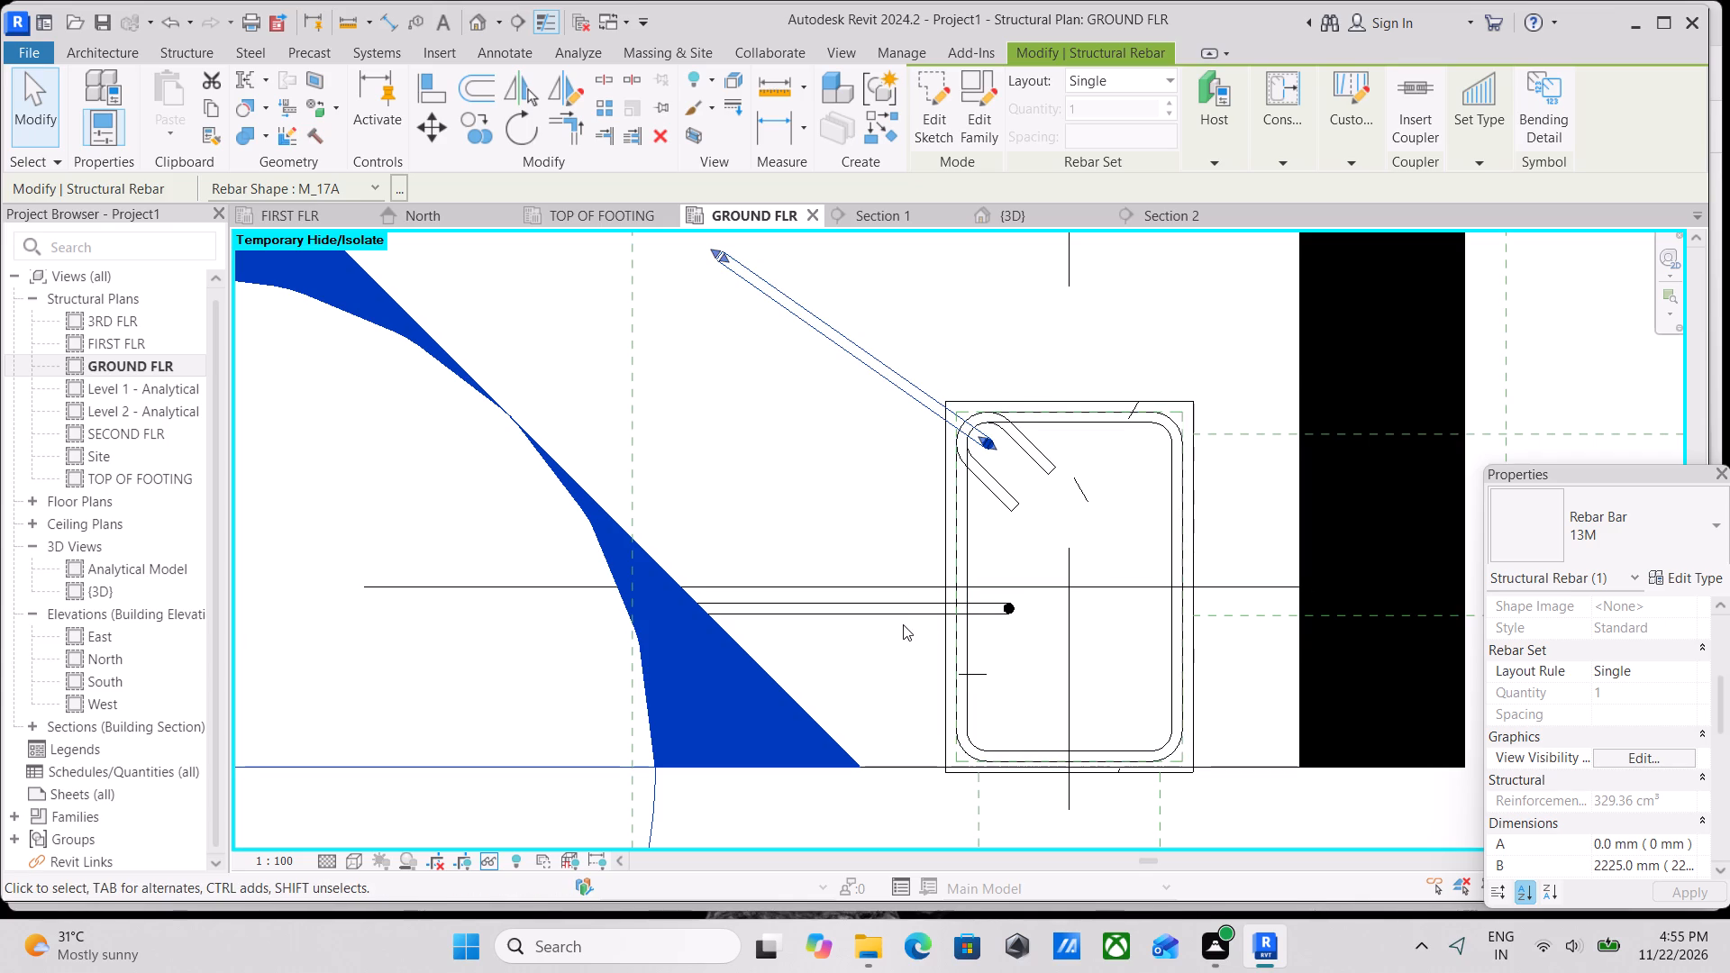
scroll(1070, 663, up, 2)
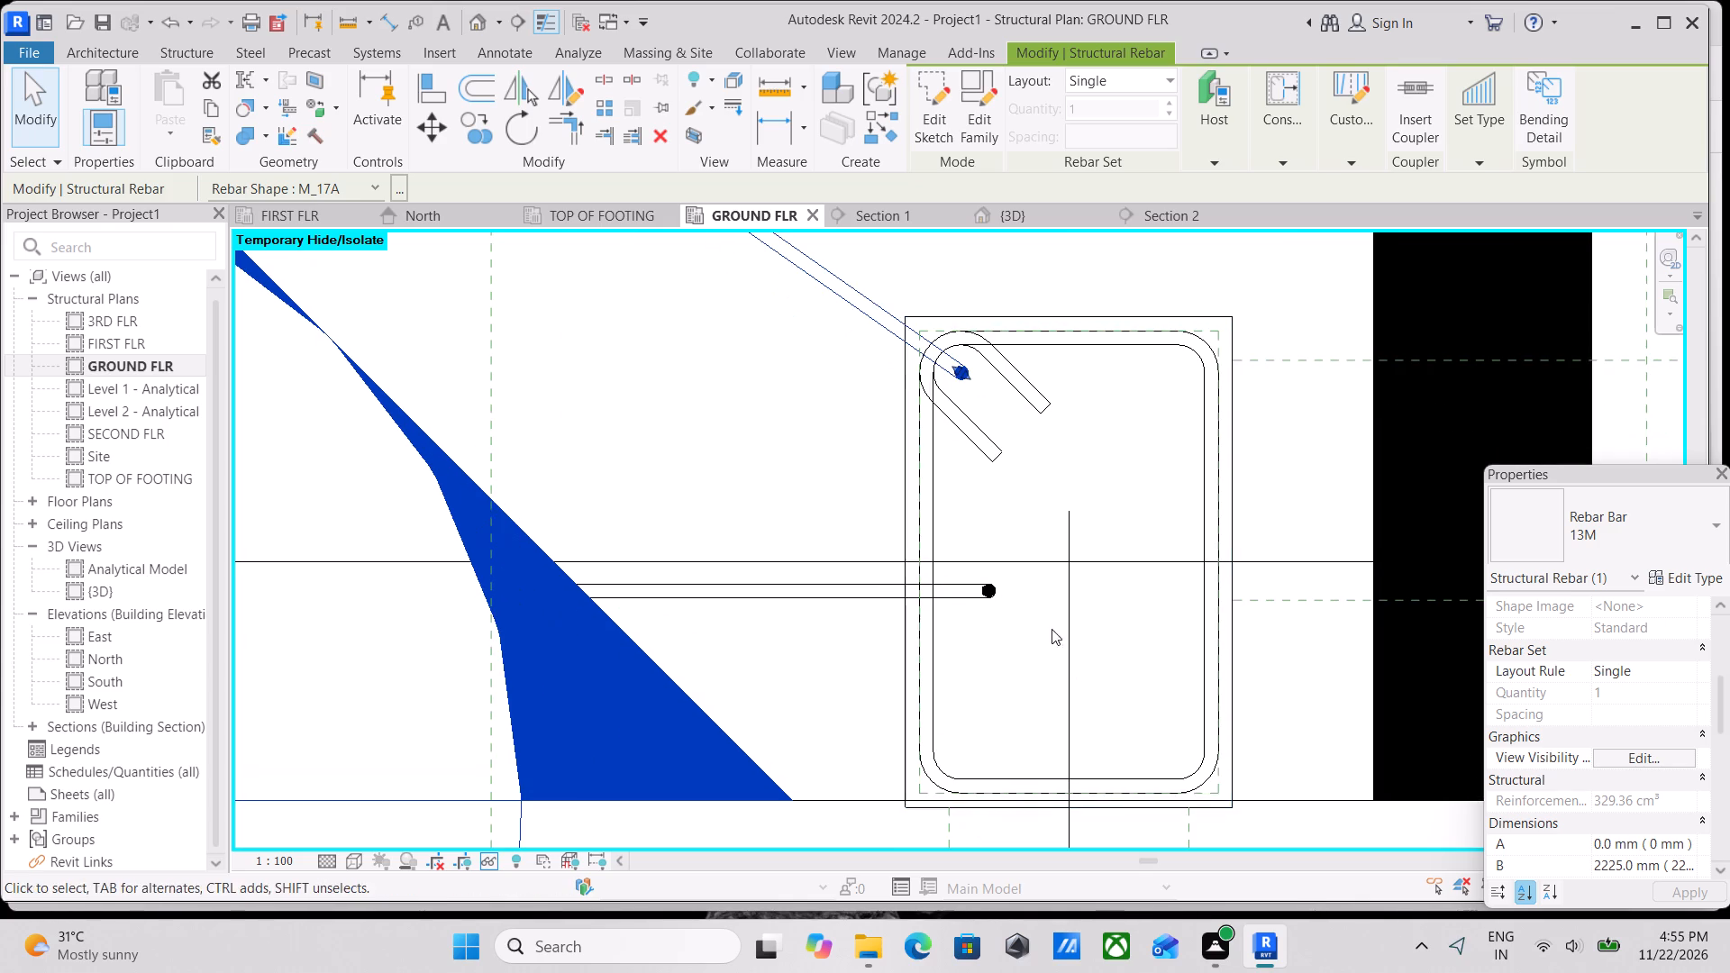
scroll(1027, 508, down, 1)
middle_drag(1024, 532, 1002, 646)
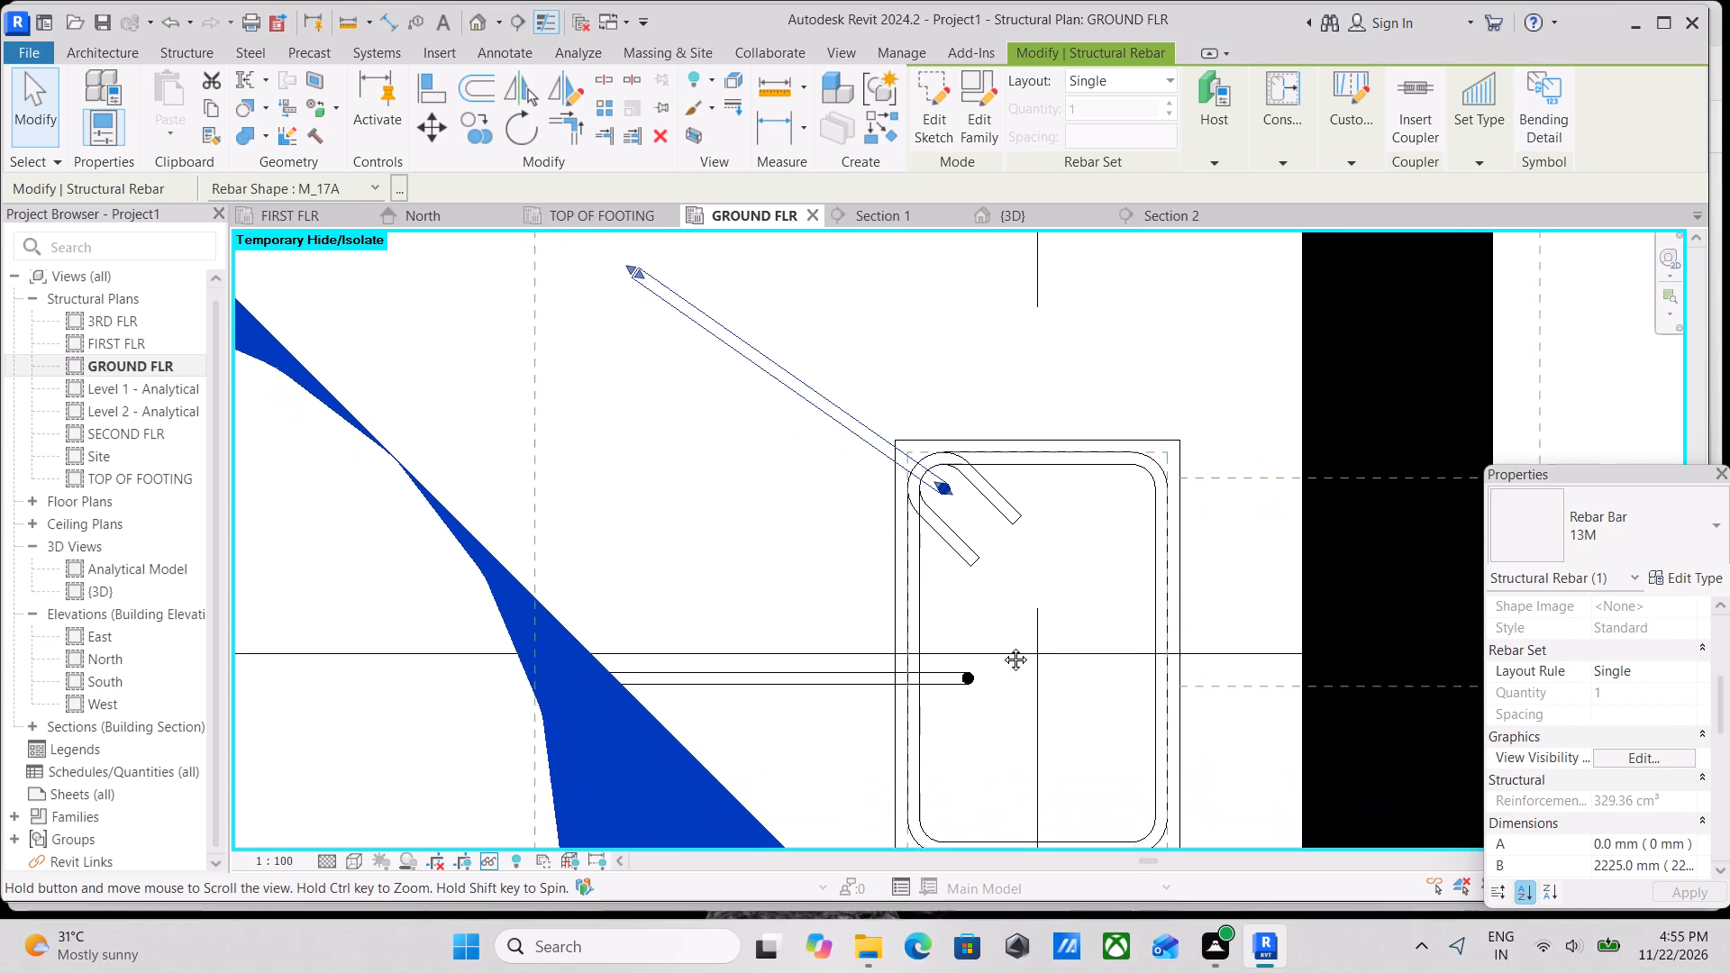
middle_drag(1002, 646, 998, 640)
scroll(995, 617, up, 2)
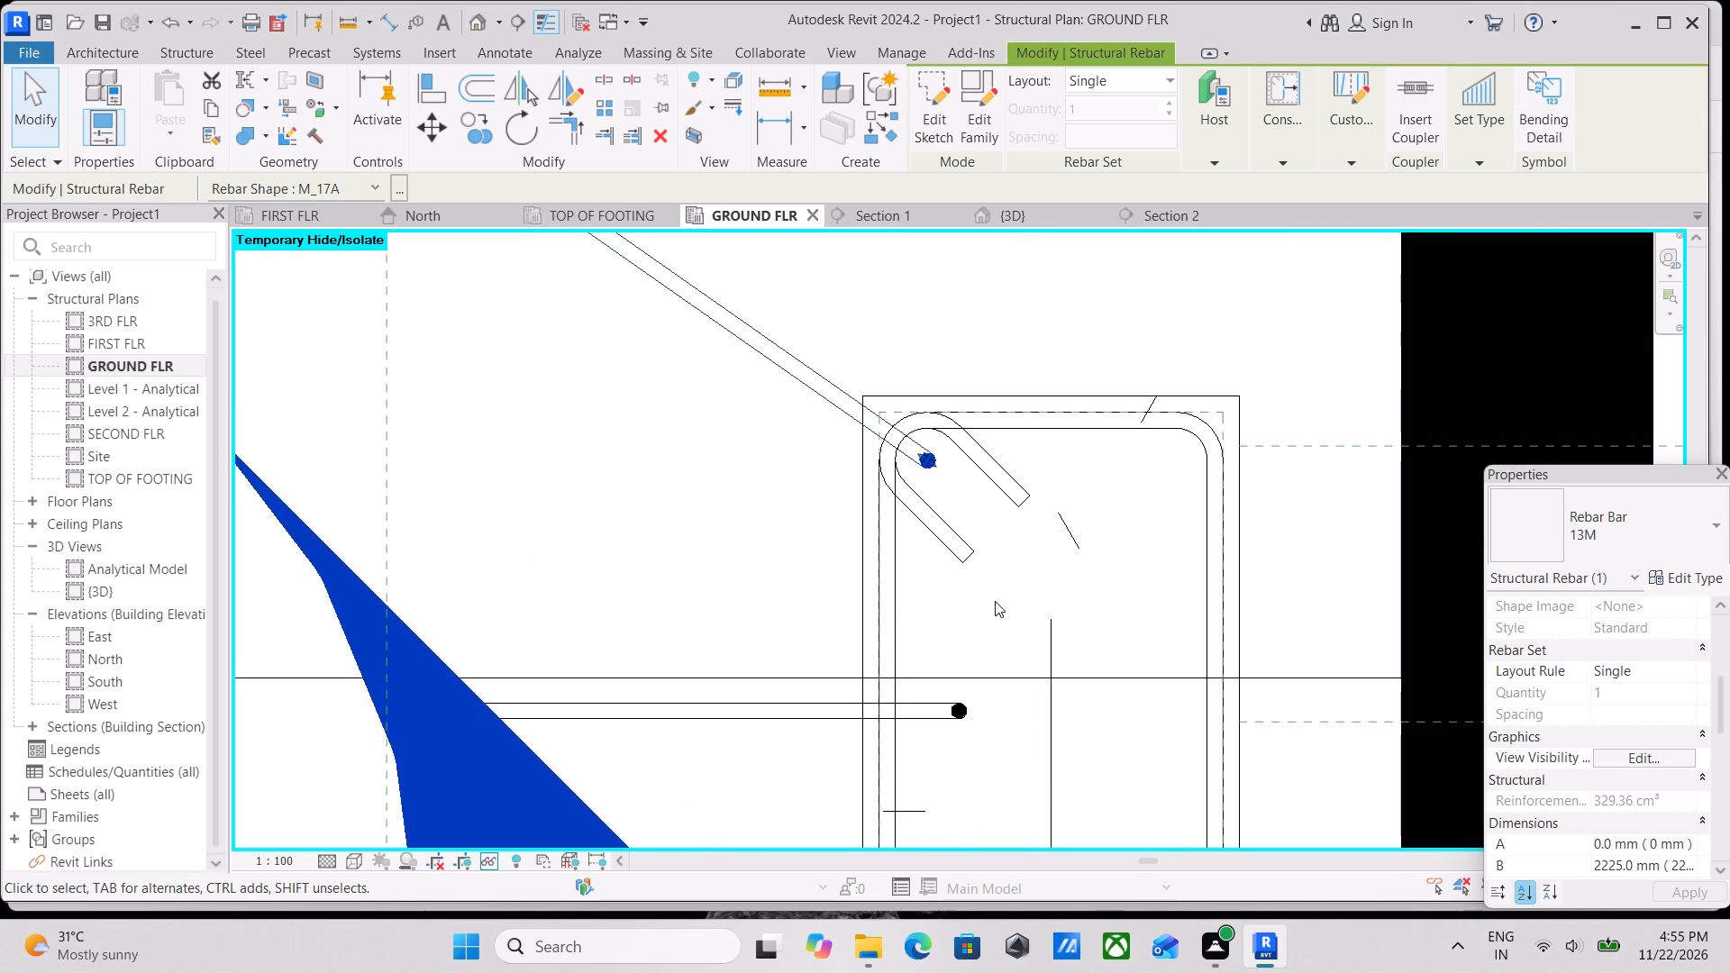
text(DM)
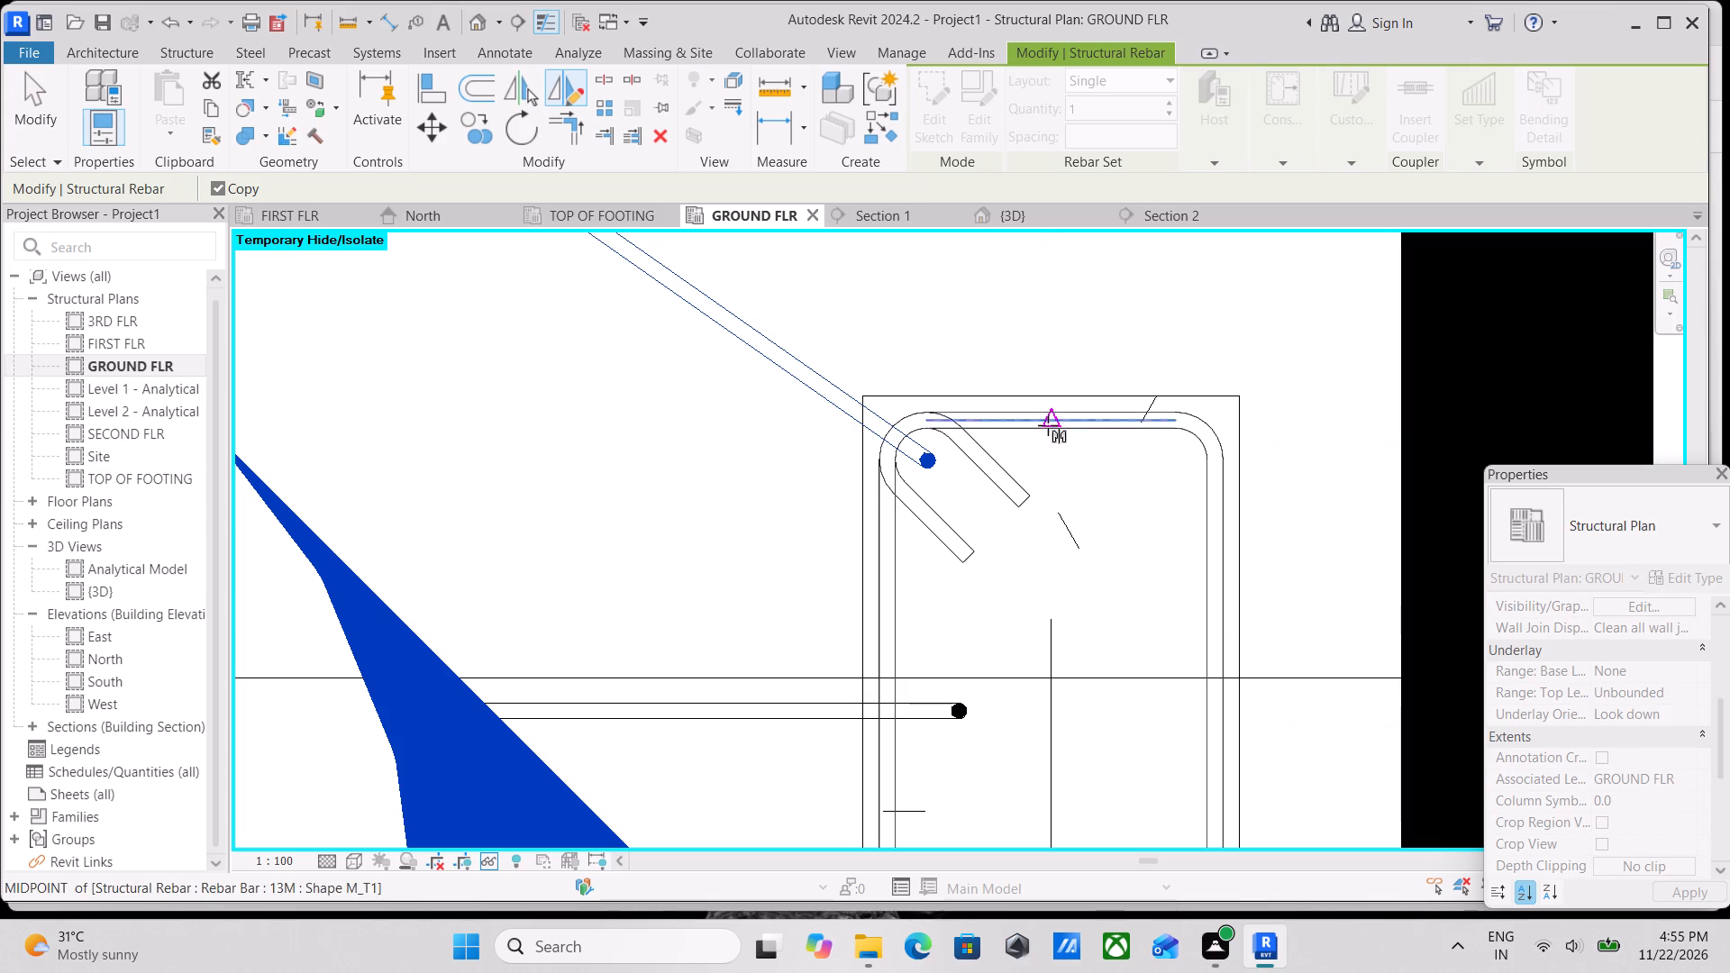
click(1050, 433)
scroll(1055, 659, down, 1)
middle_drag(1055, 655, 1039, 503)
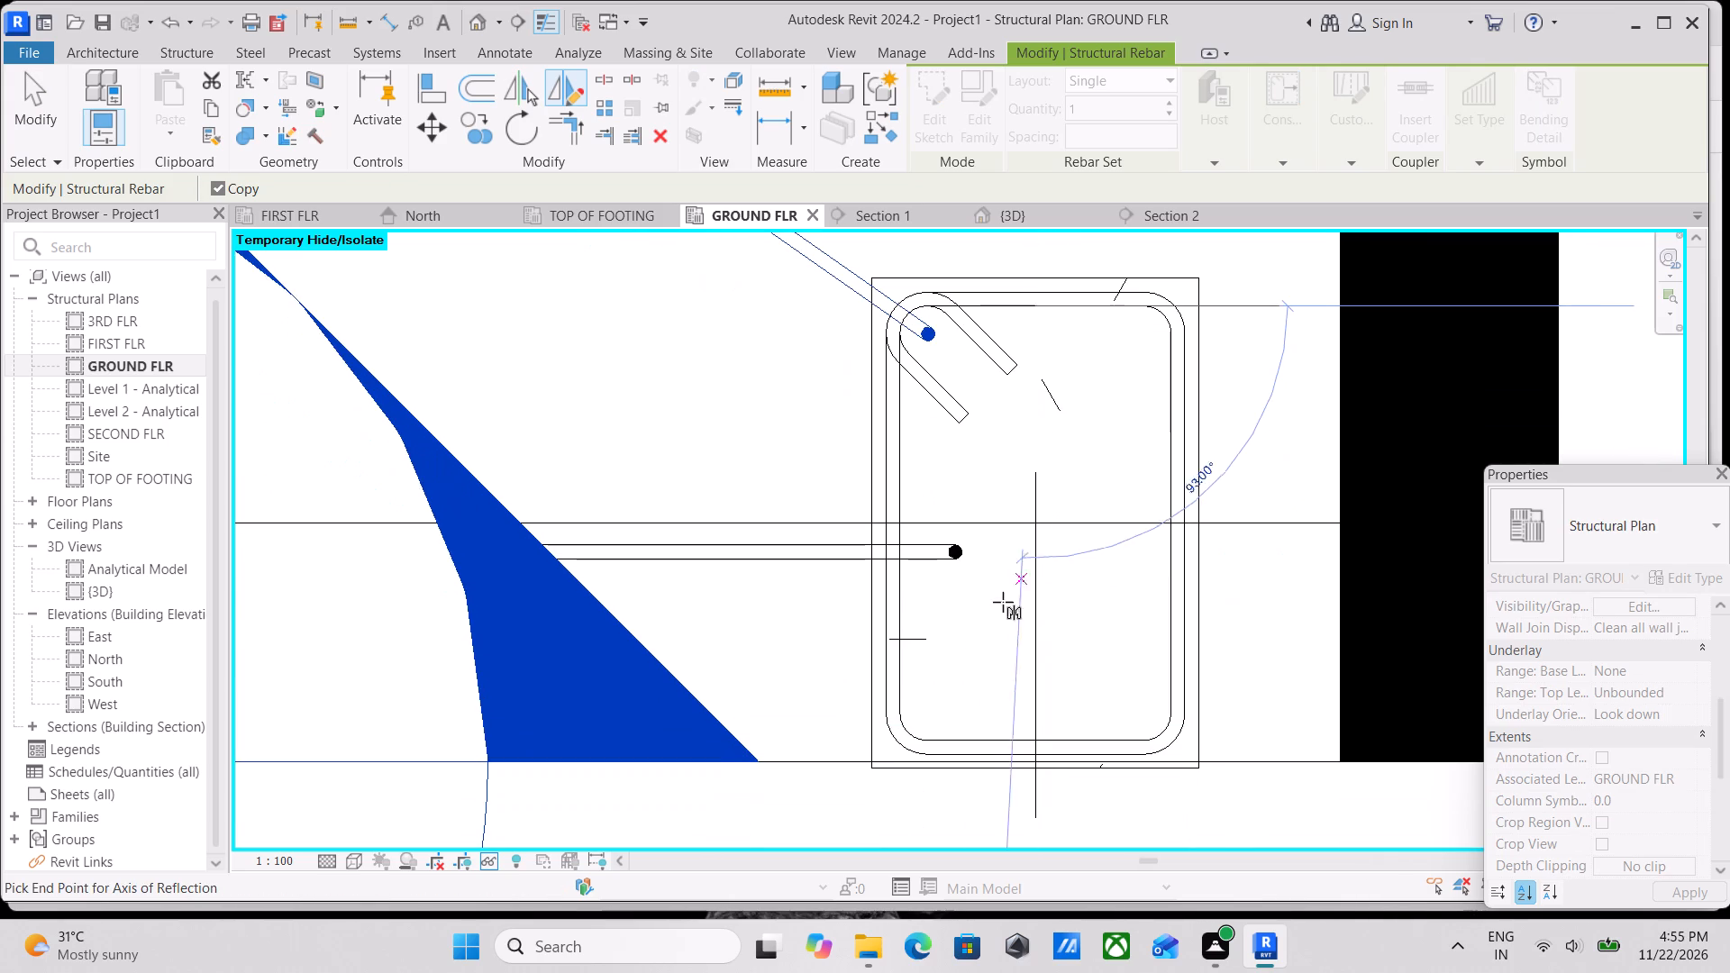
click(1029, 631)
scroll(1046, 622, down, 3)
middle_drag(1046, 622, 1044, 647)
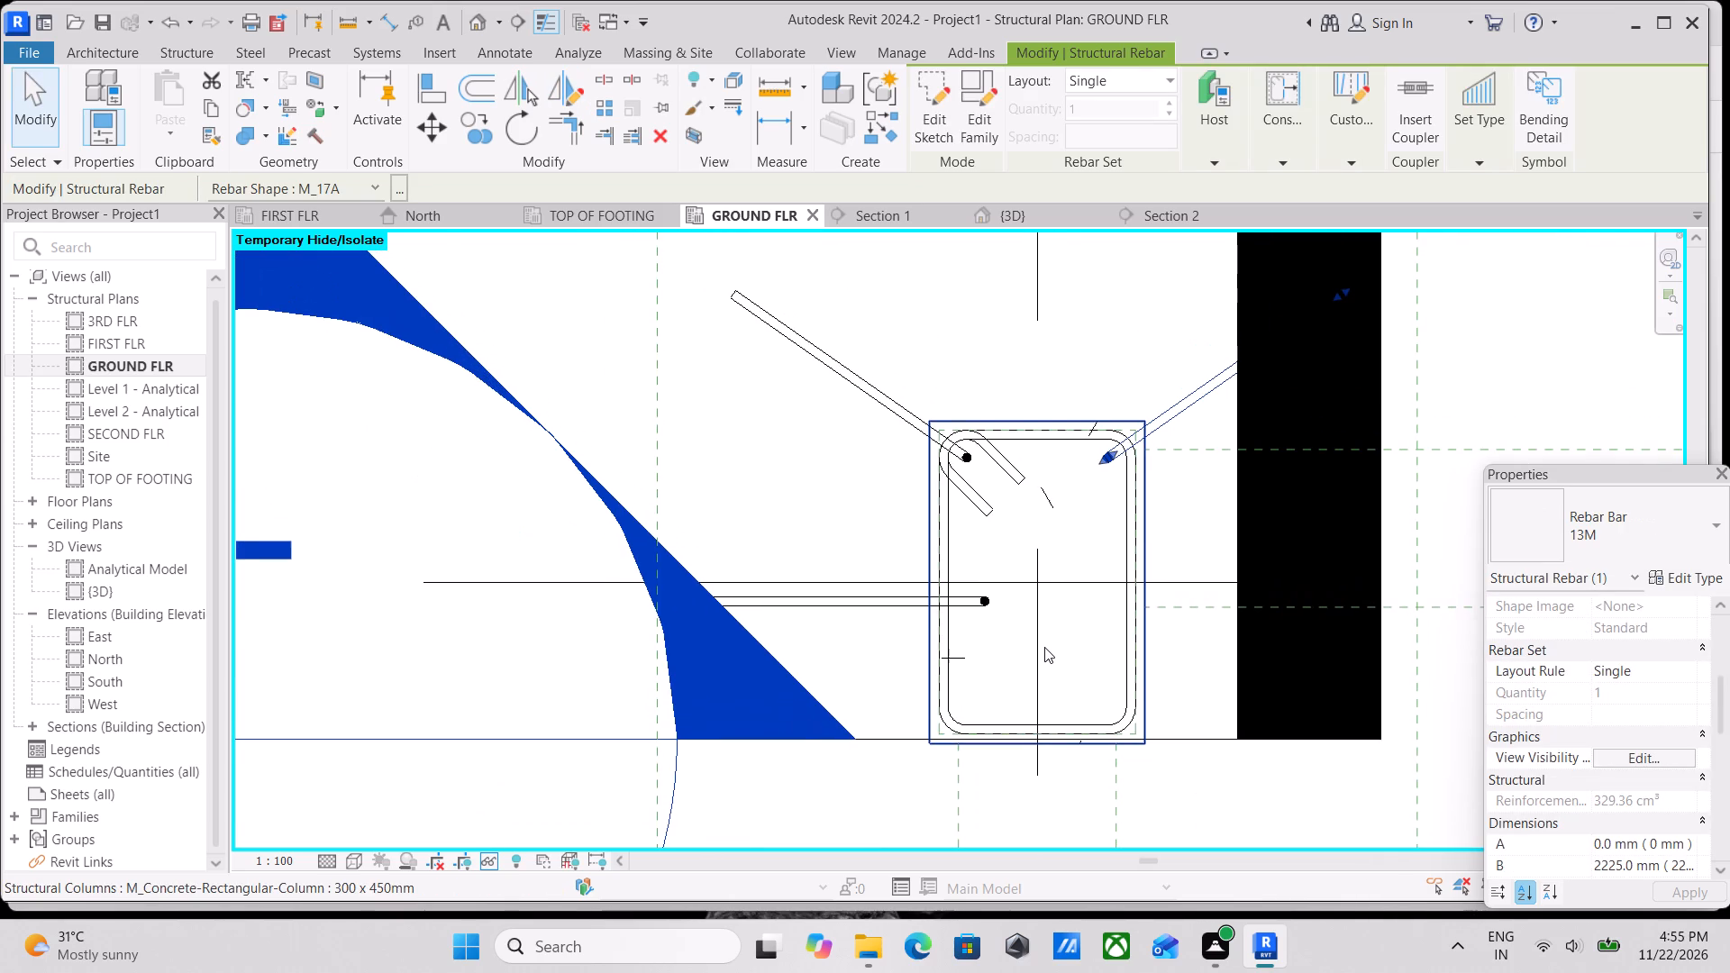
Mirror copies of the two upper diagonal M_17A bars across a drawn horizontal axis through the midpoint of the M_T1 tie's right side.
key(Escape)
scroll(1099, 393, up, 1)
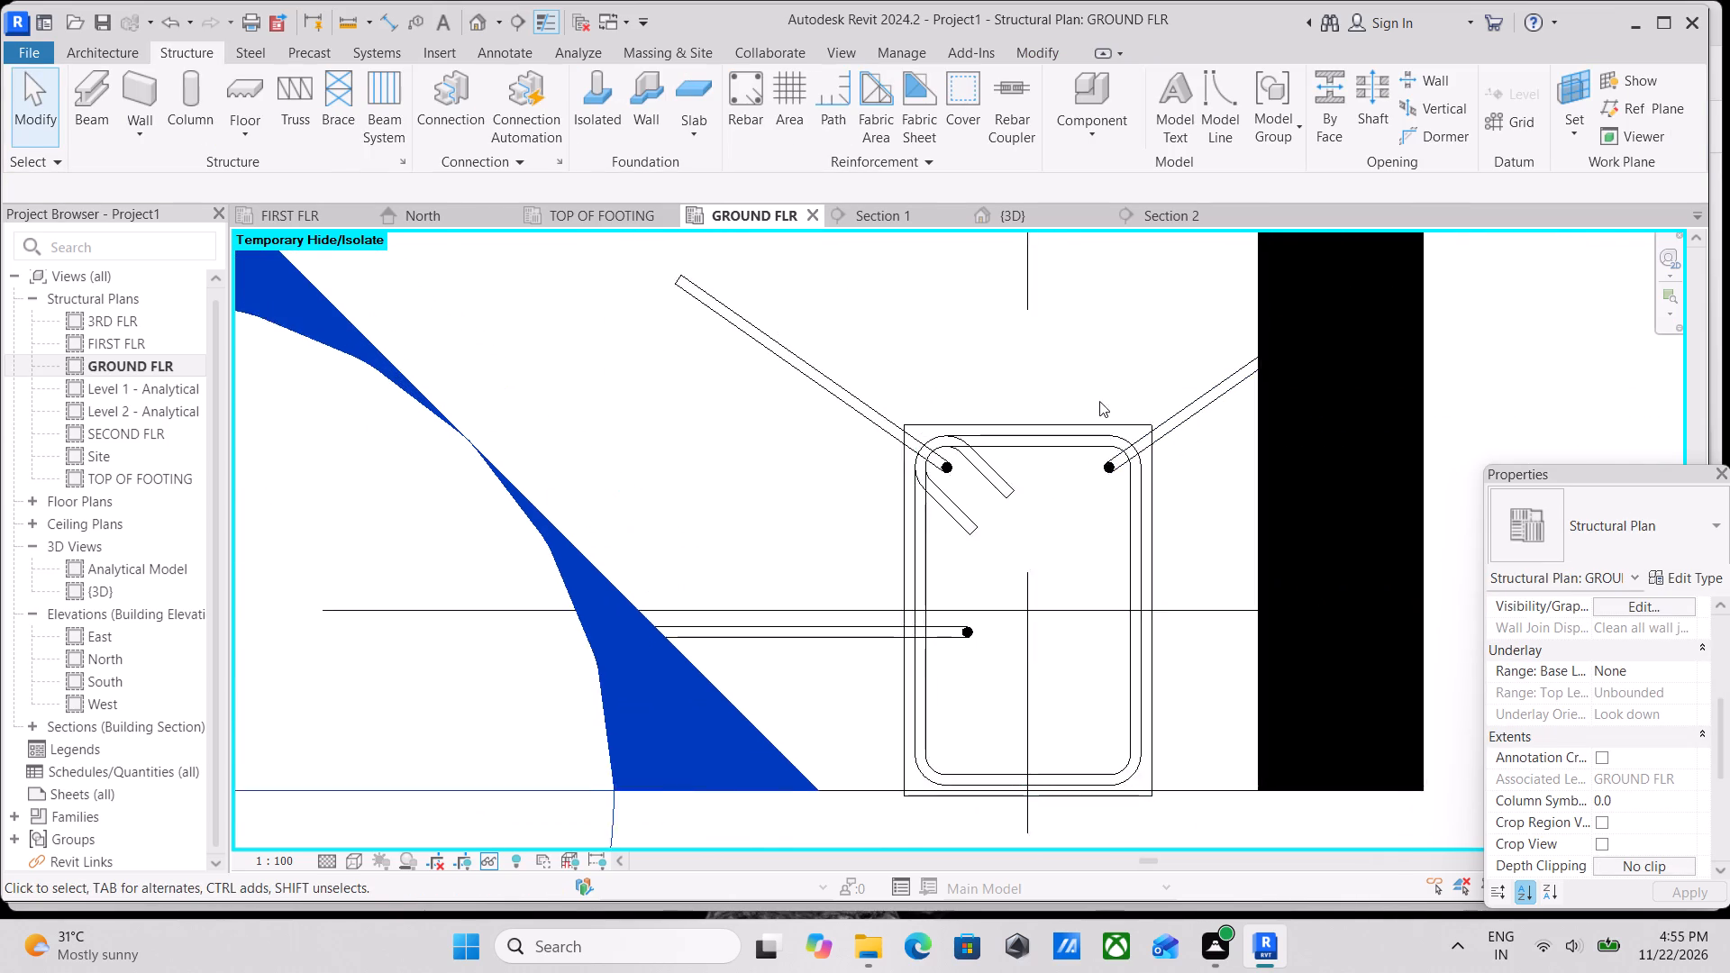
scroll(1099, 401, up, 1)
middle_click(1120, 441)
scroll(930, 520, down, 1)
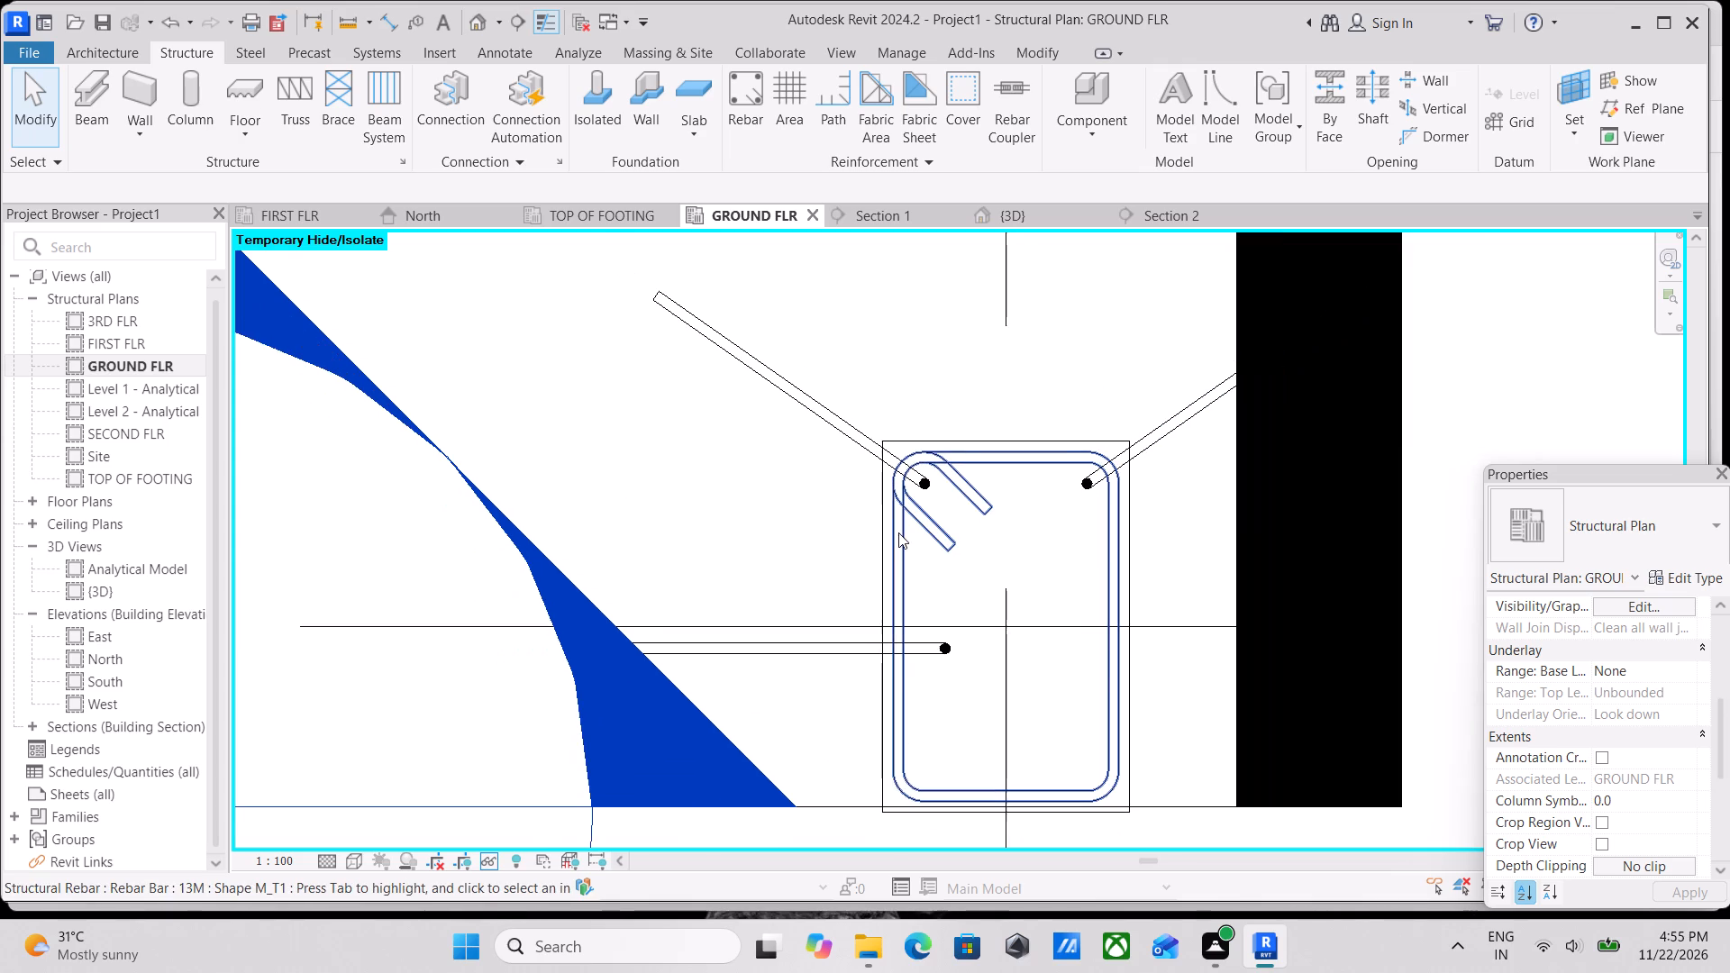
ctrl+click(837, 432)
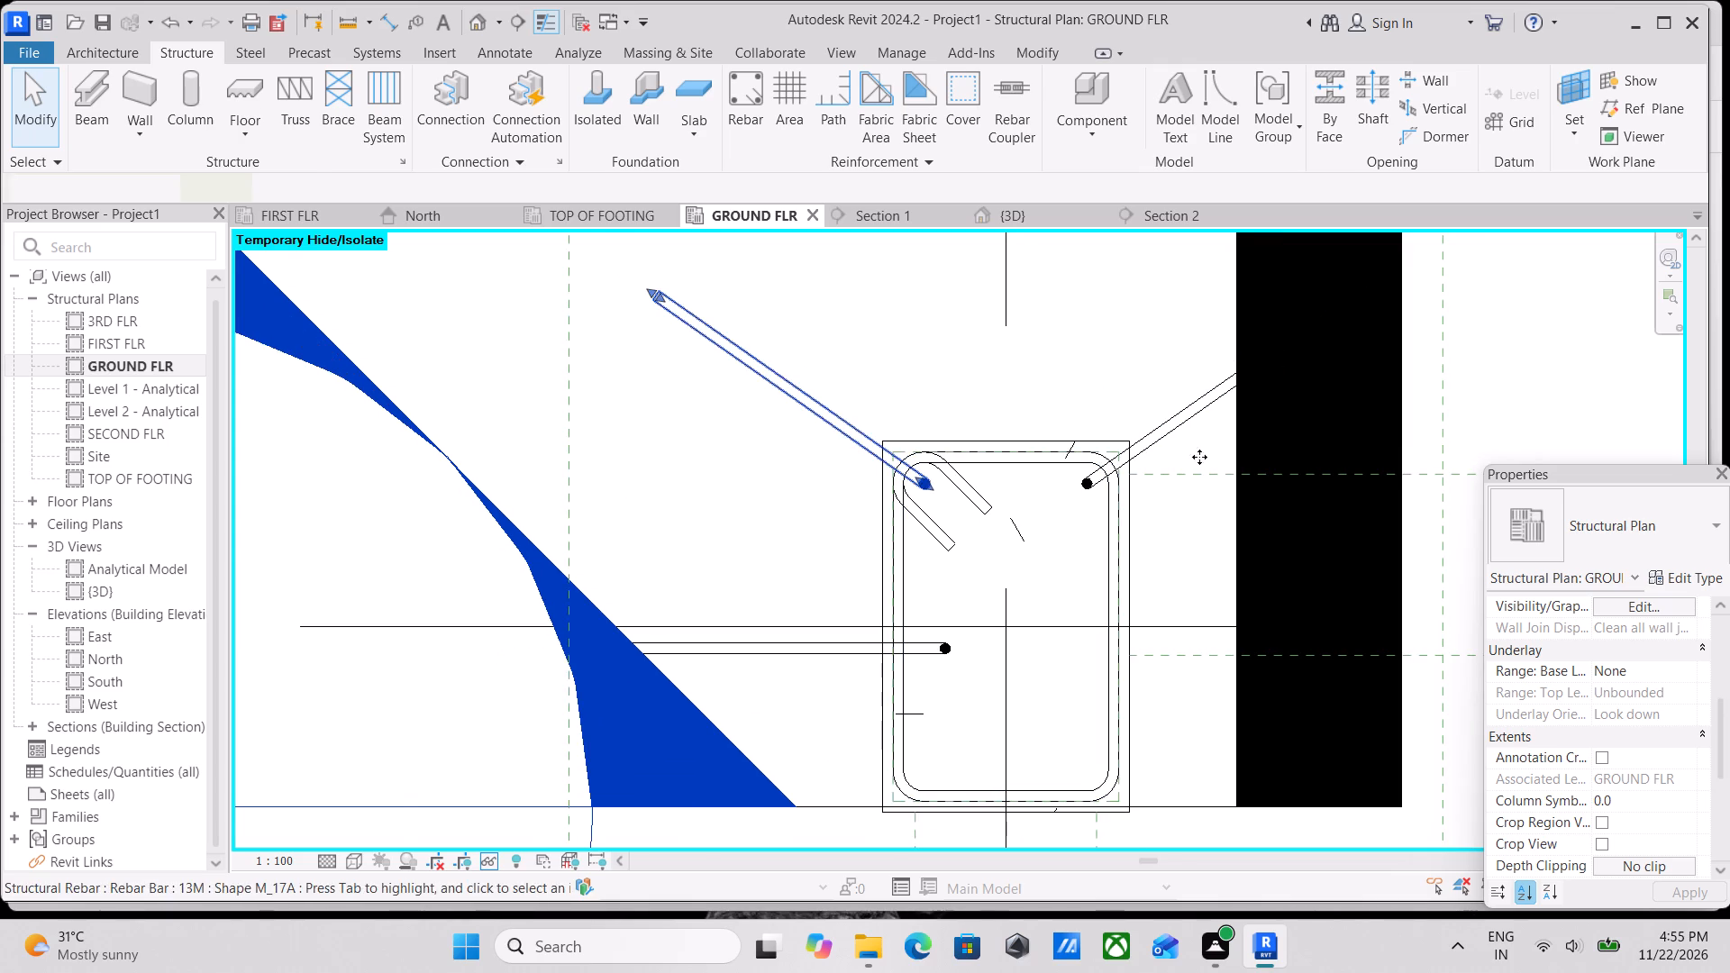
ctrl+click(1153, 432)
middle_drag(989, 548, 992, 508)
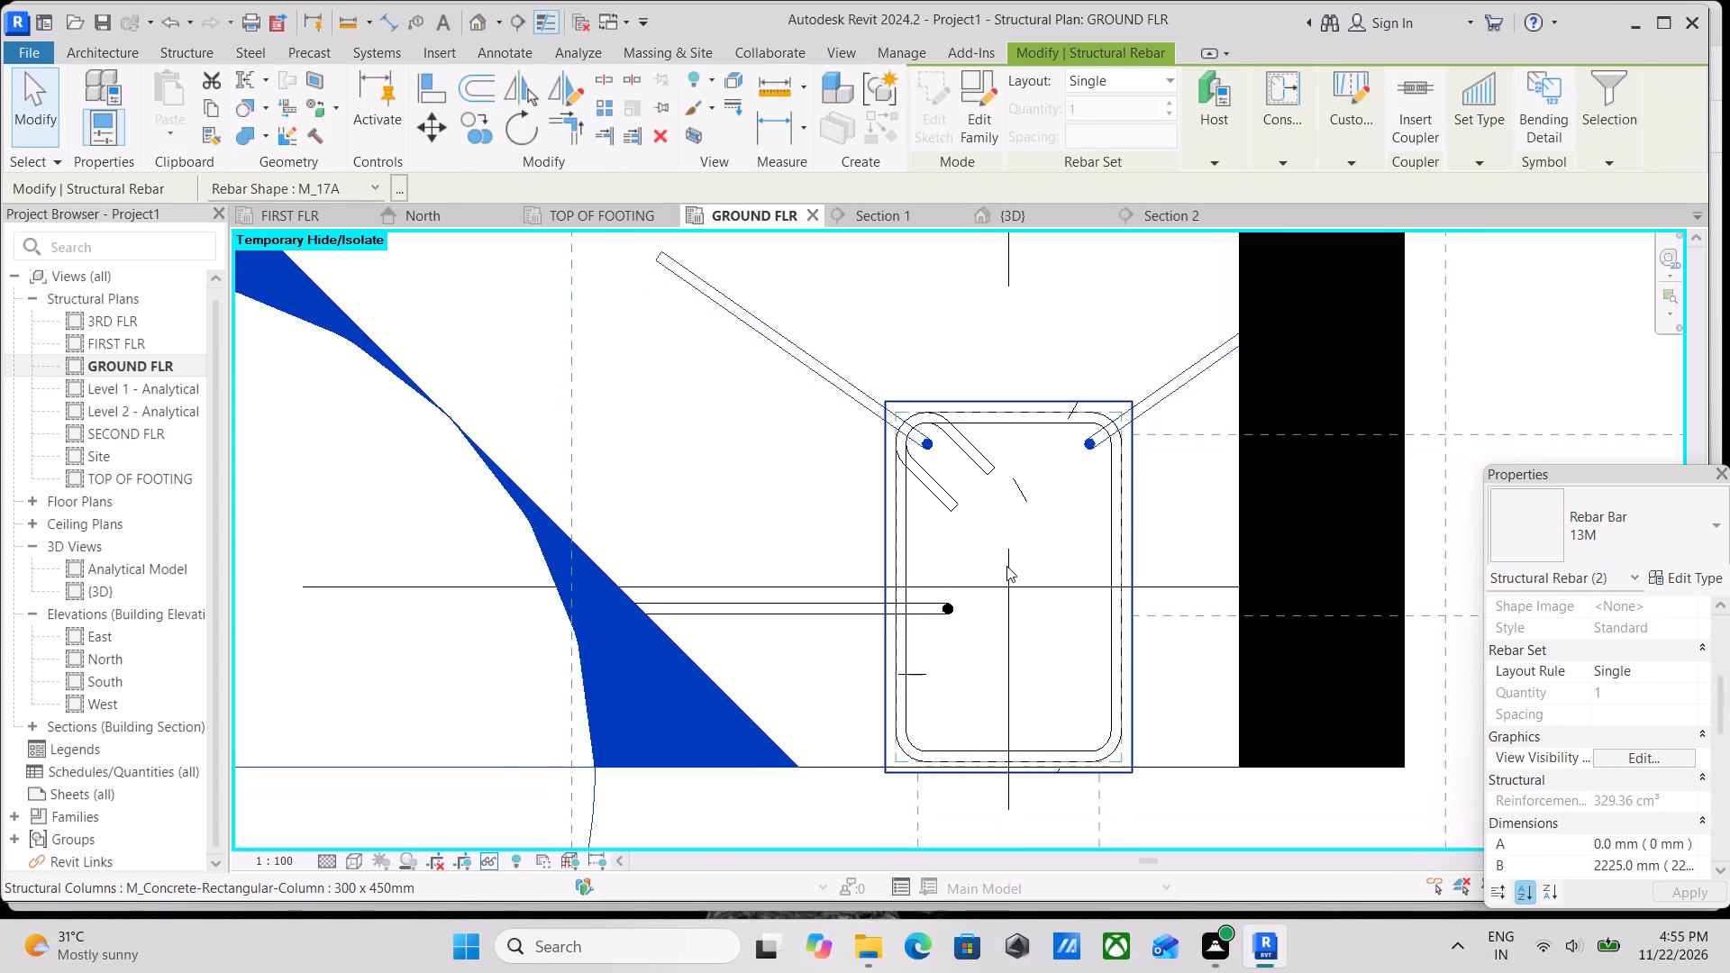
middle_drag(1015, 514, 1035, 441)
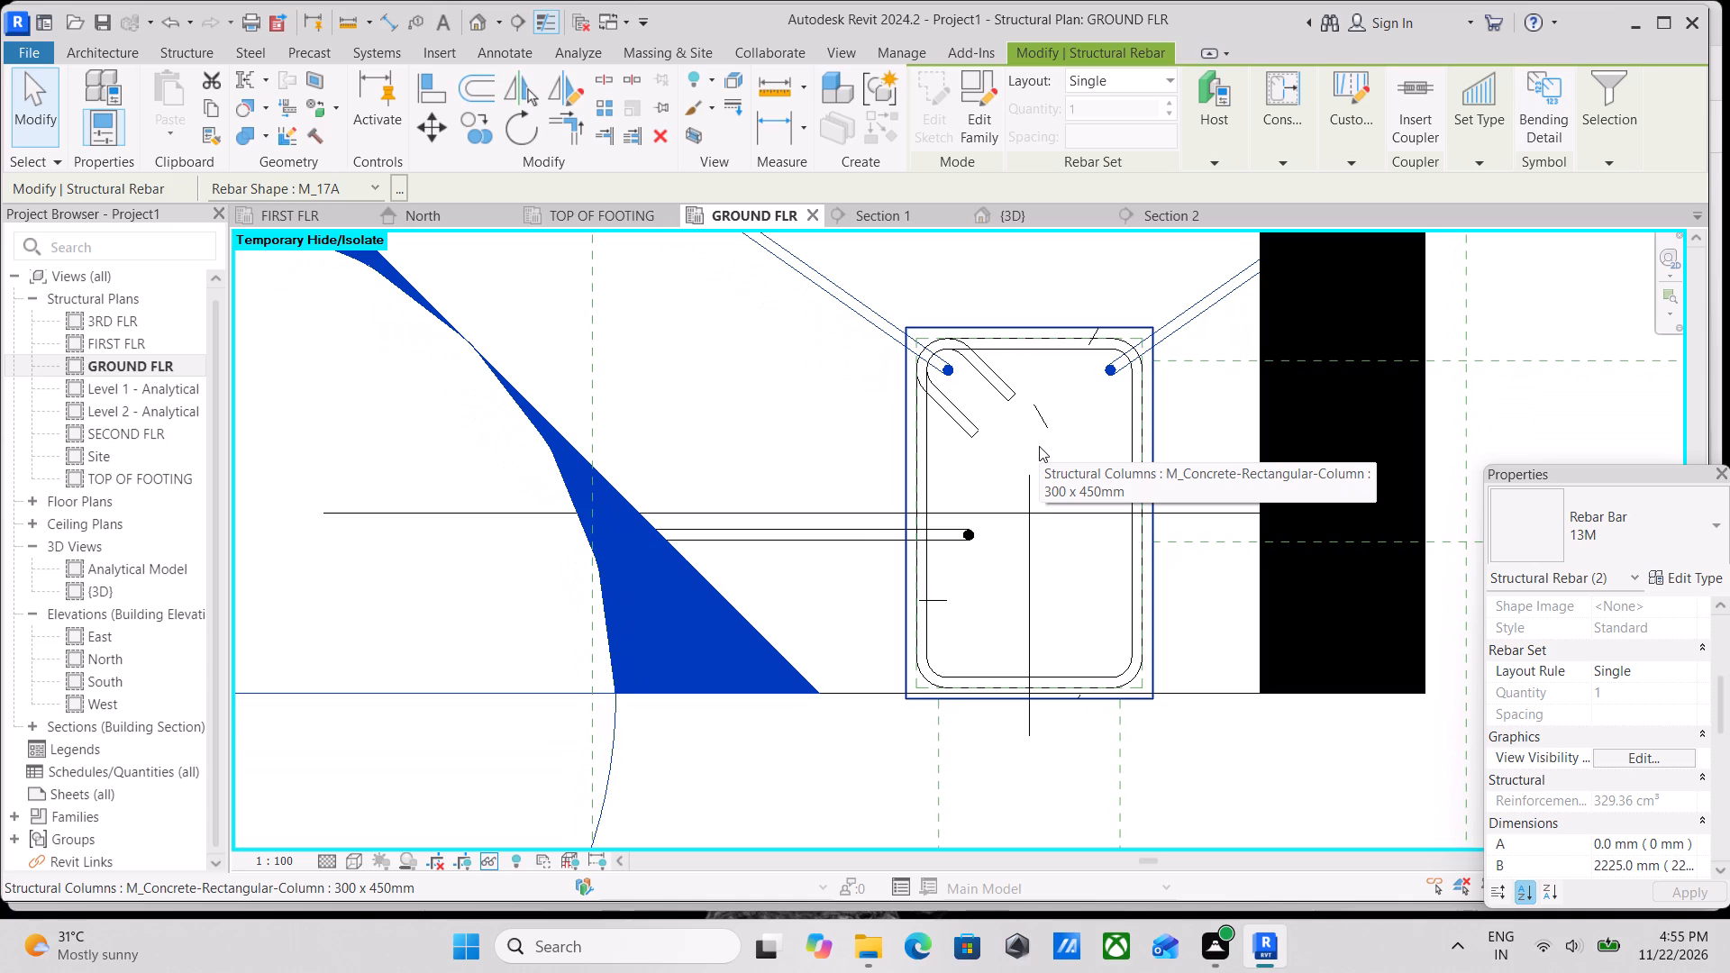
text(DM)
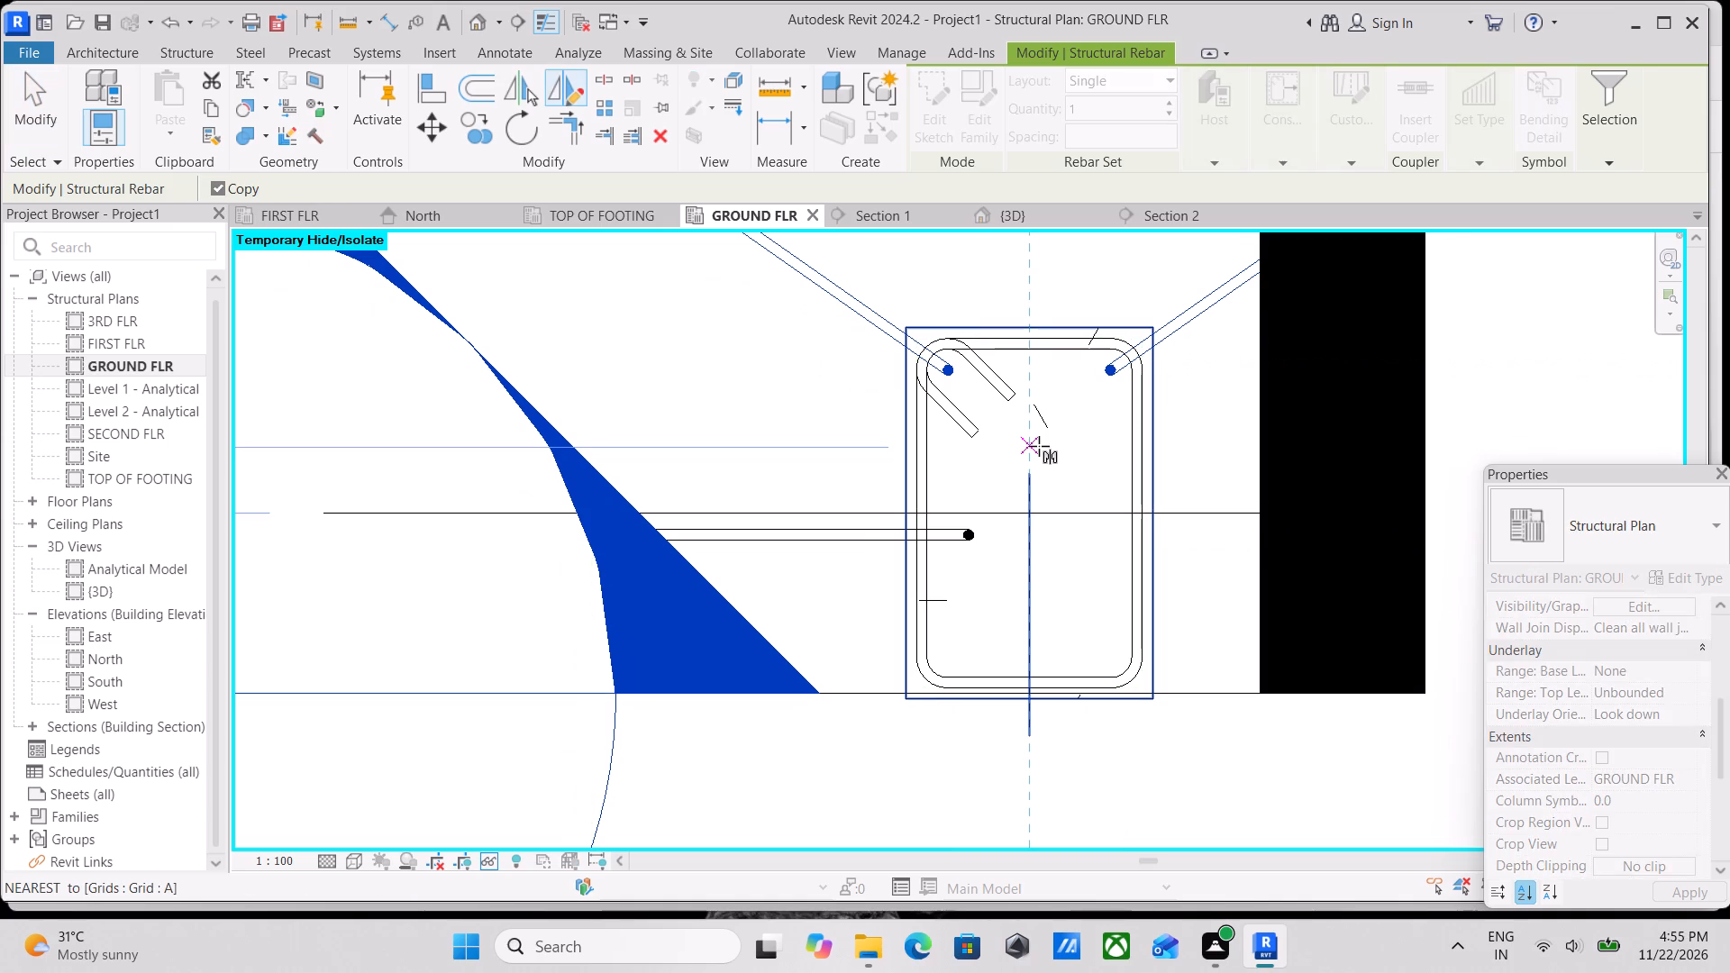
click(1127, 512)
click(1197, 512)
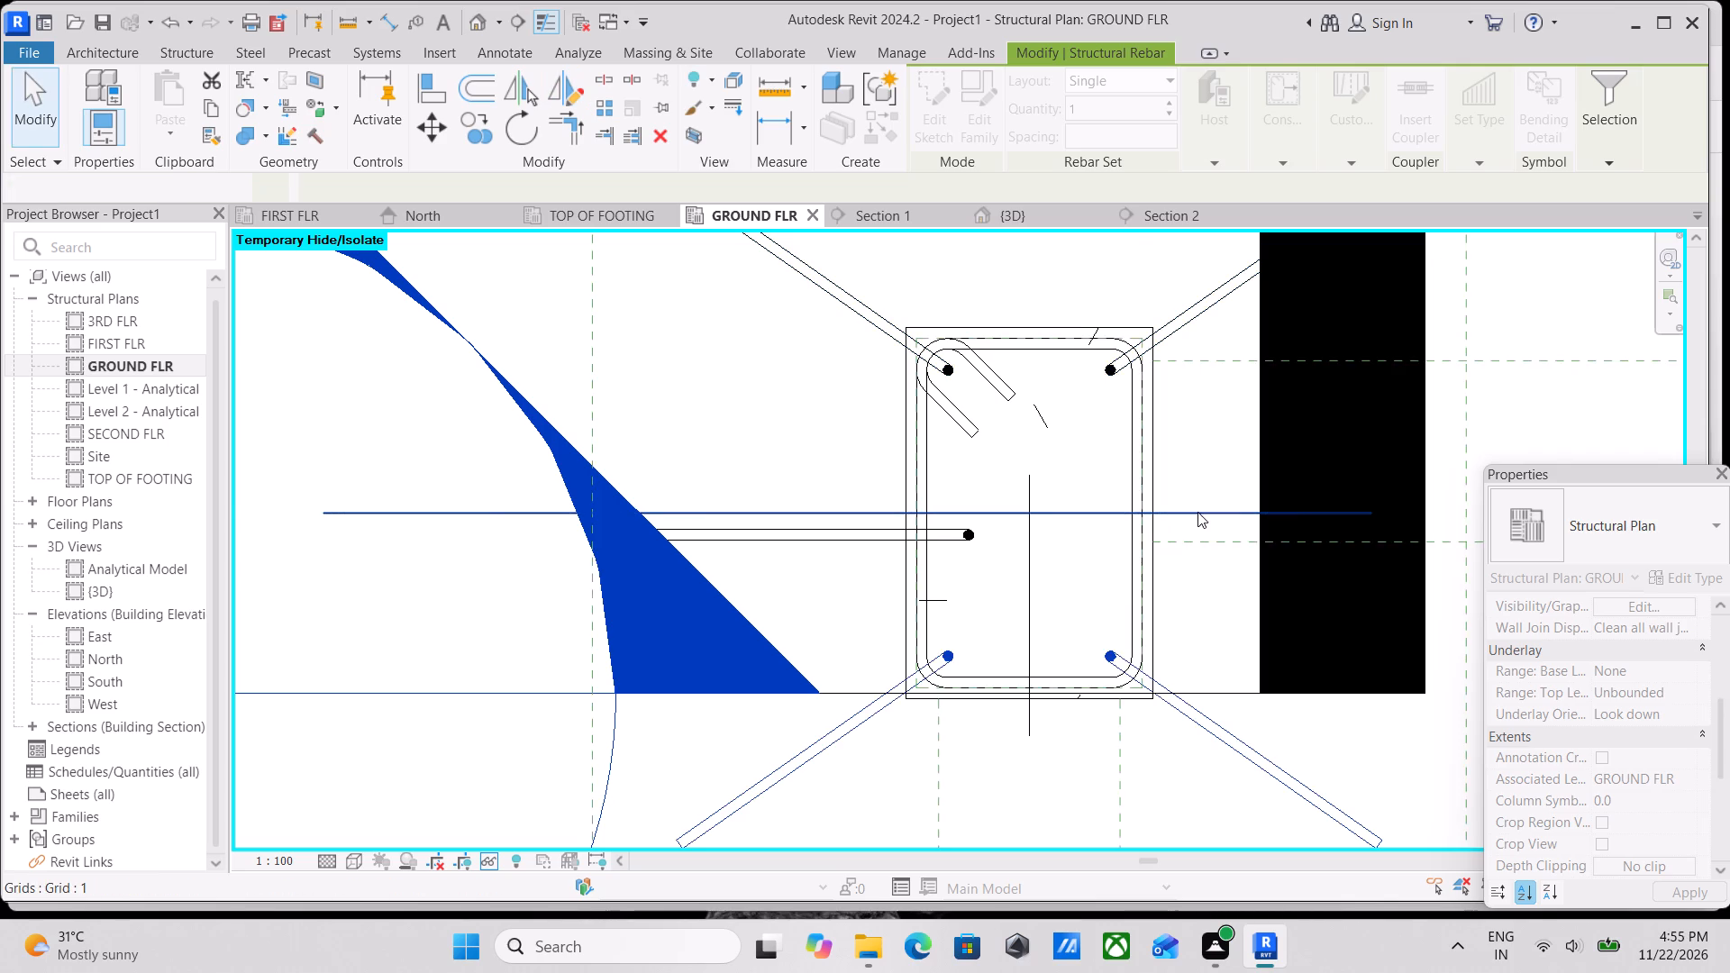
scroll(1197, 512, down, 4)
middle_drag(1200, 512, 1216, 484)
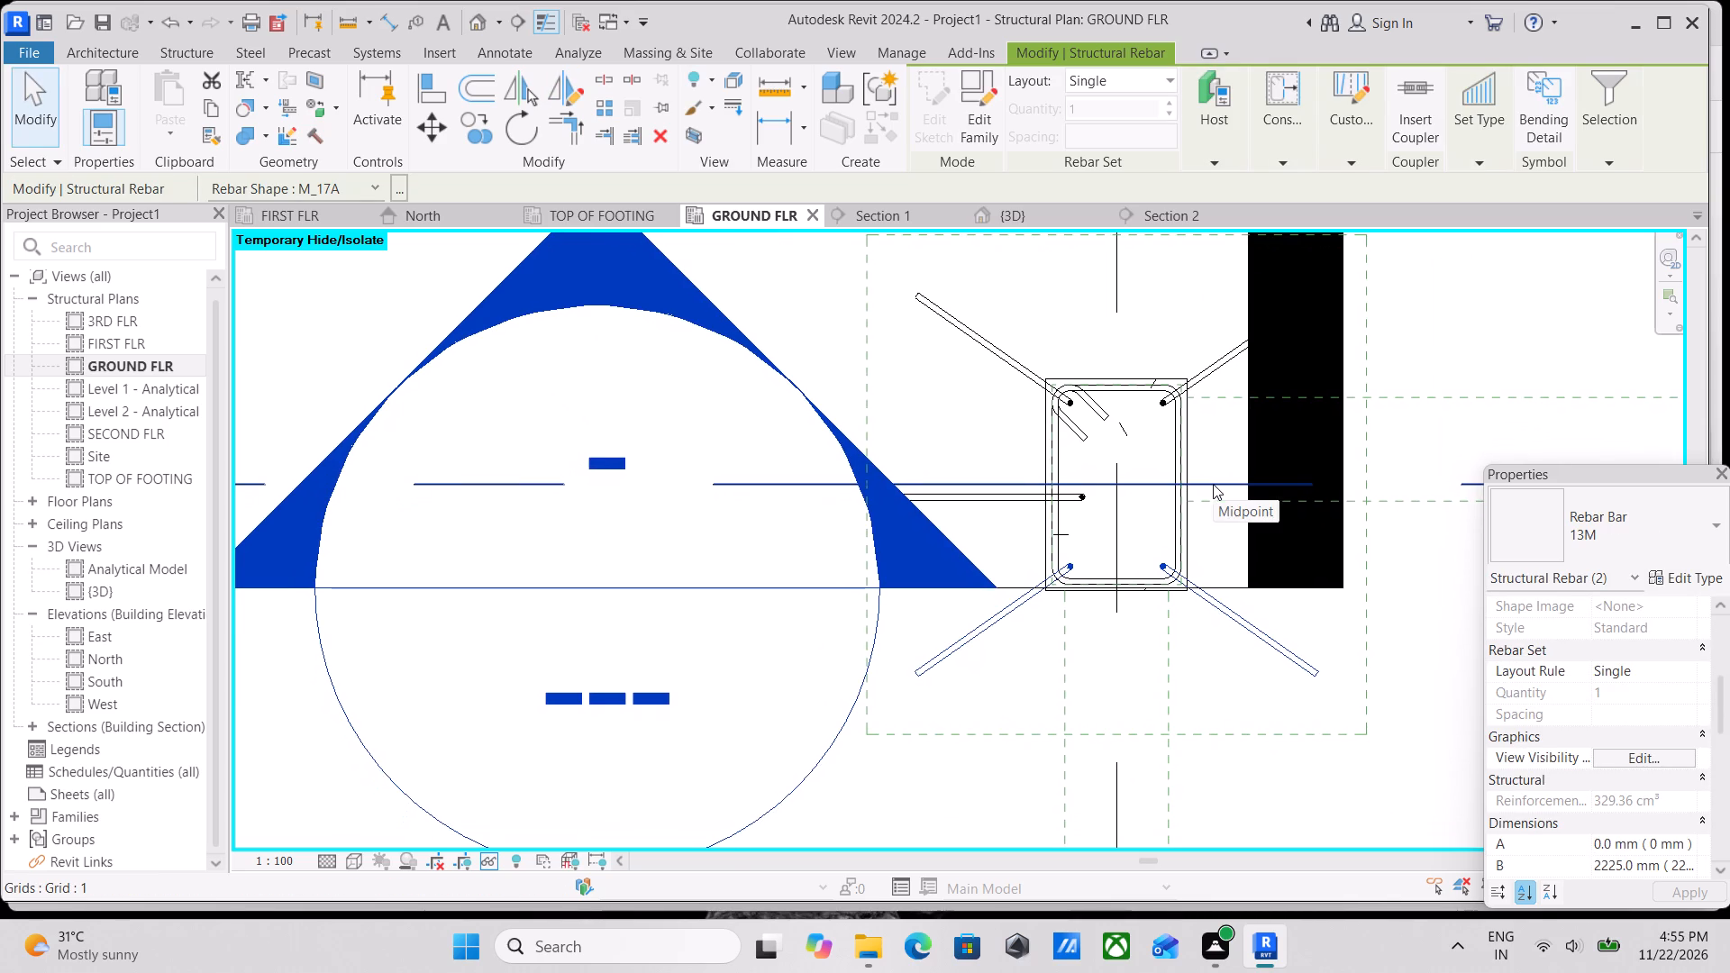
key(Escape)
key(Escape)
Nudge the horizontal M_17A bar up so it lies about on the column's horizontal centre grid line.
scroll(1042, 520, up, 3)
click(956, 486)
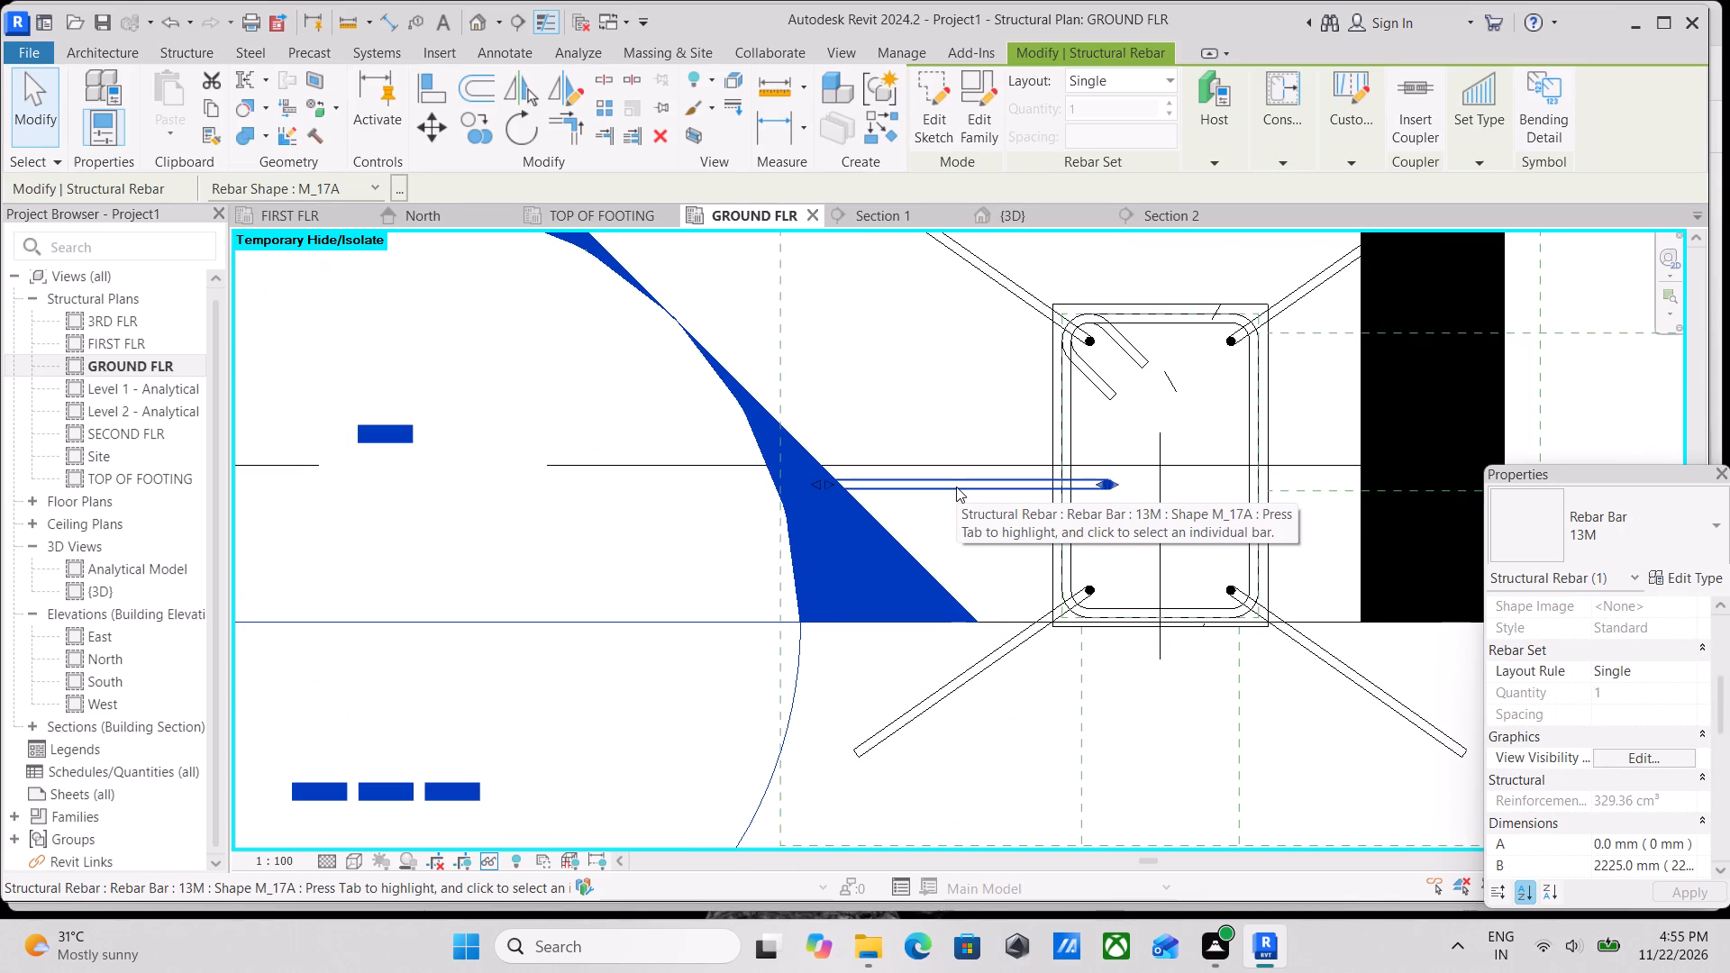
key(Up)
key(Up)
key(Up)
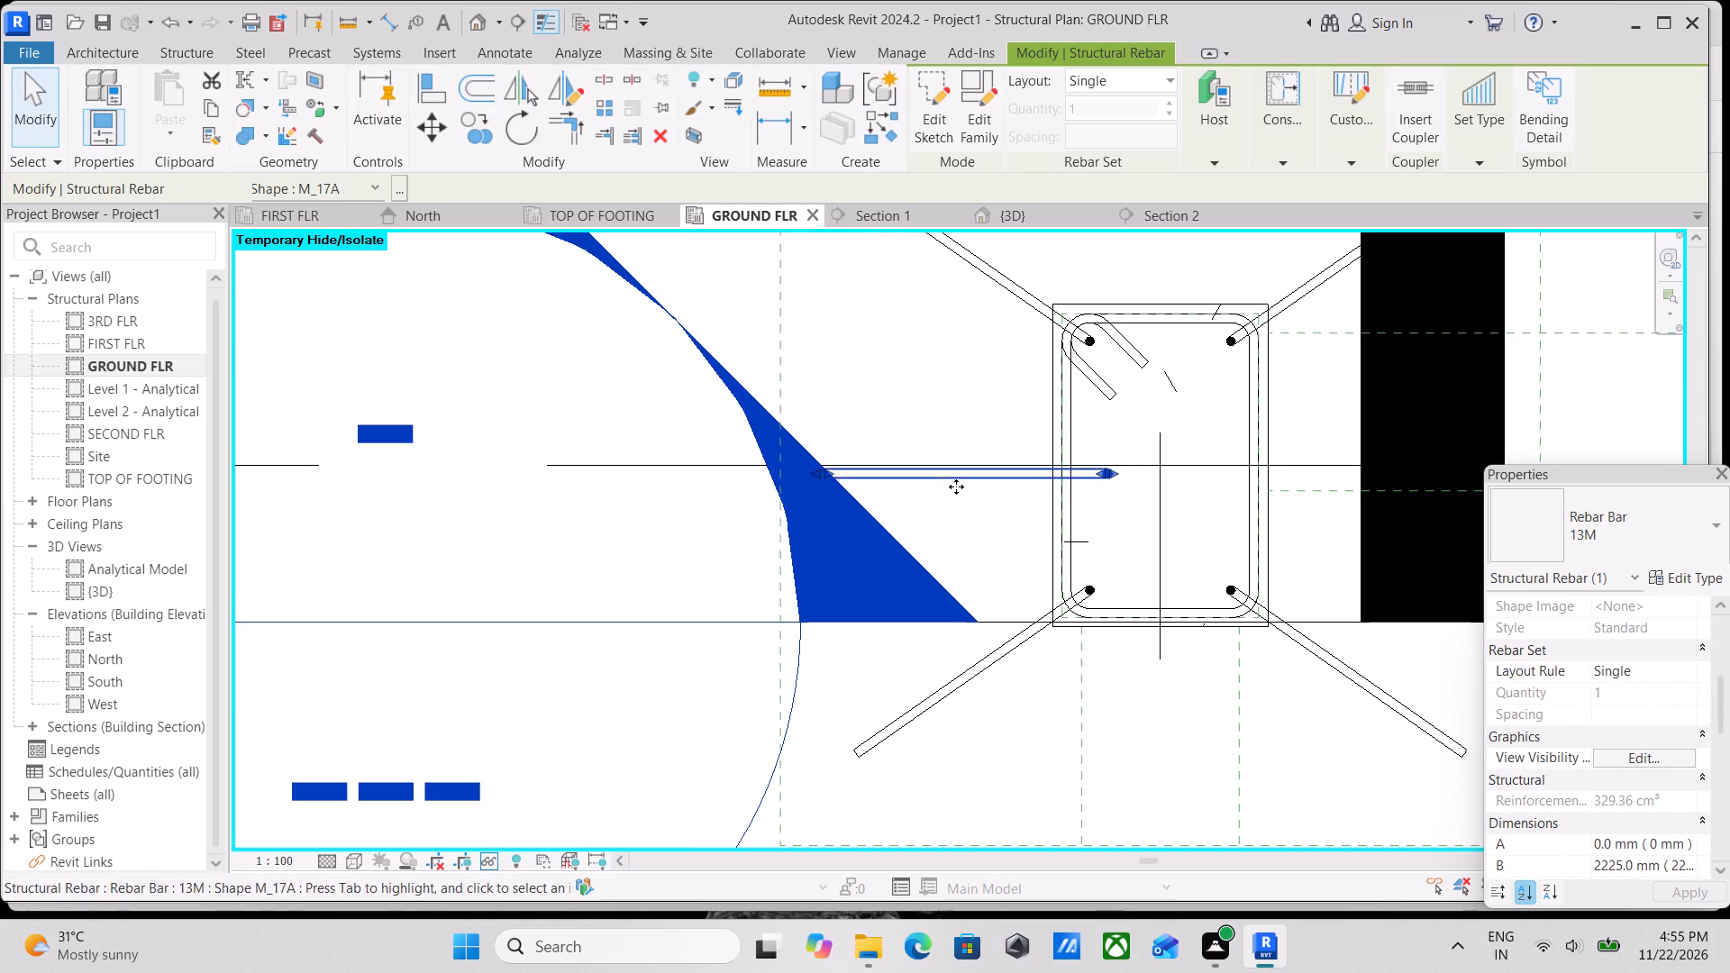
key(Up)
key(Up)
key(Up)
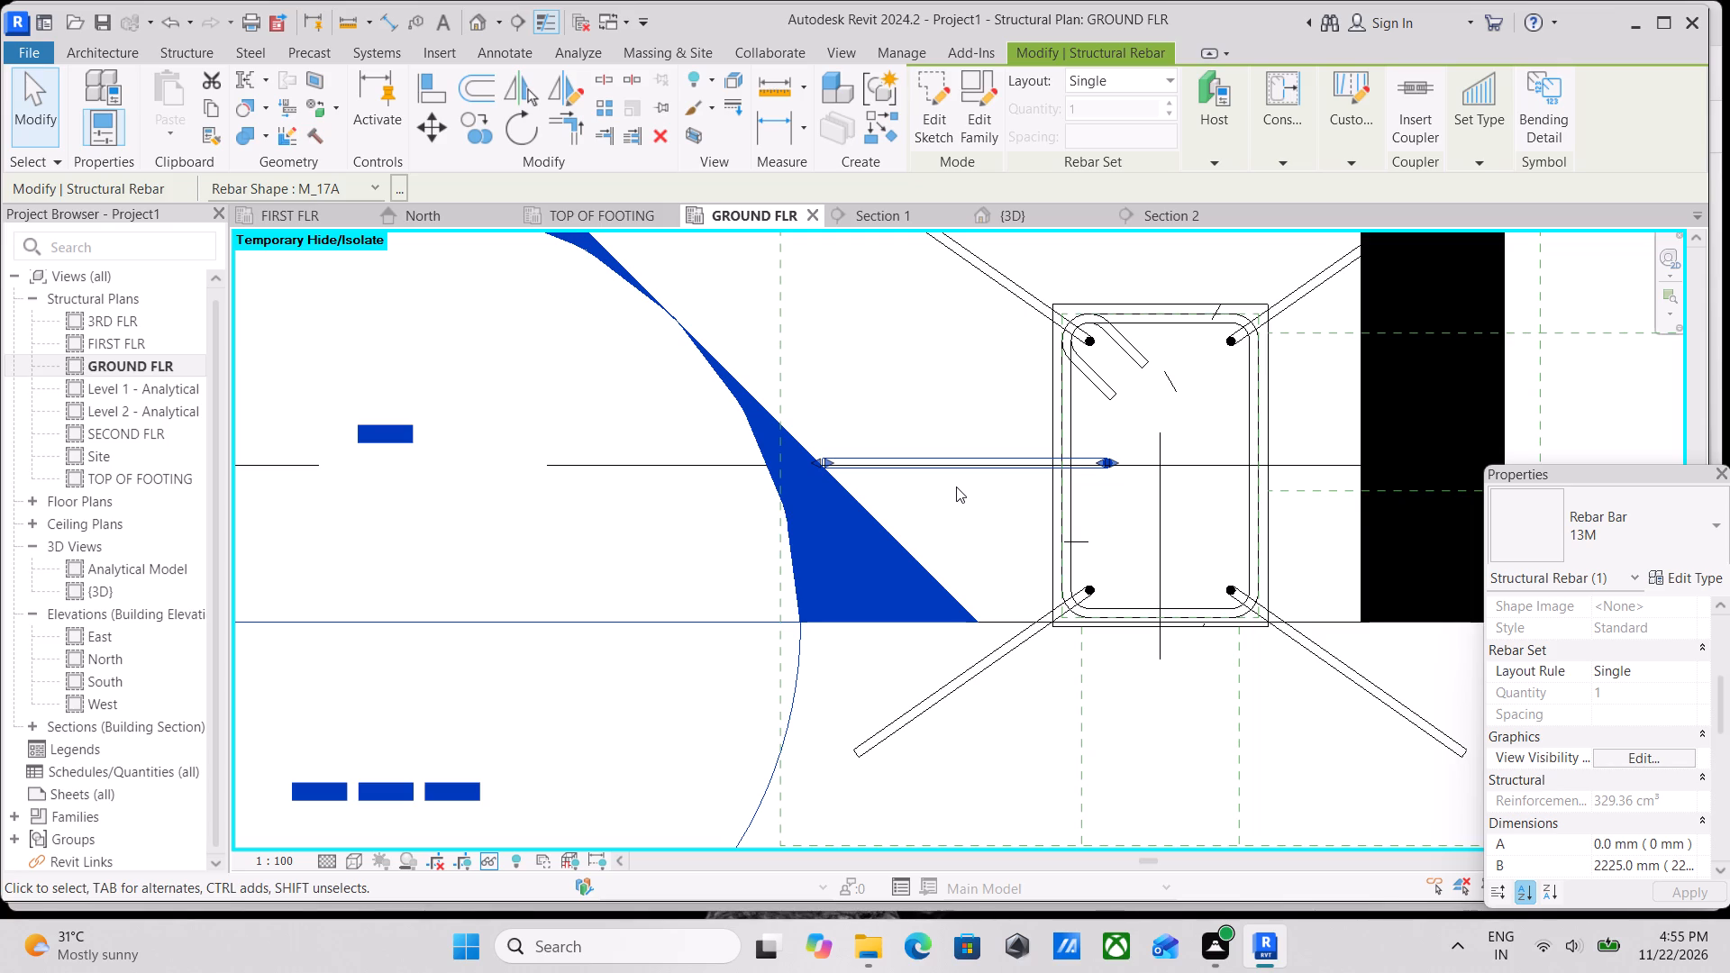
Set the horizontal M_17A bar's rebar layout to Fixed Number with a quantity of 2.
click(1169, 71)
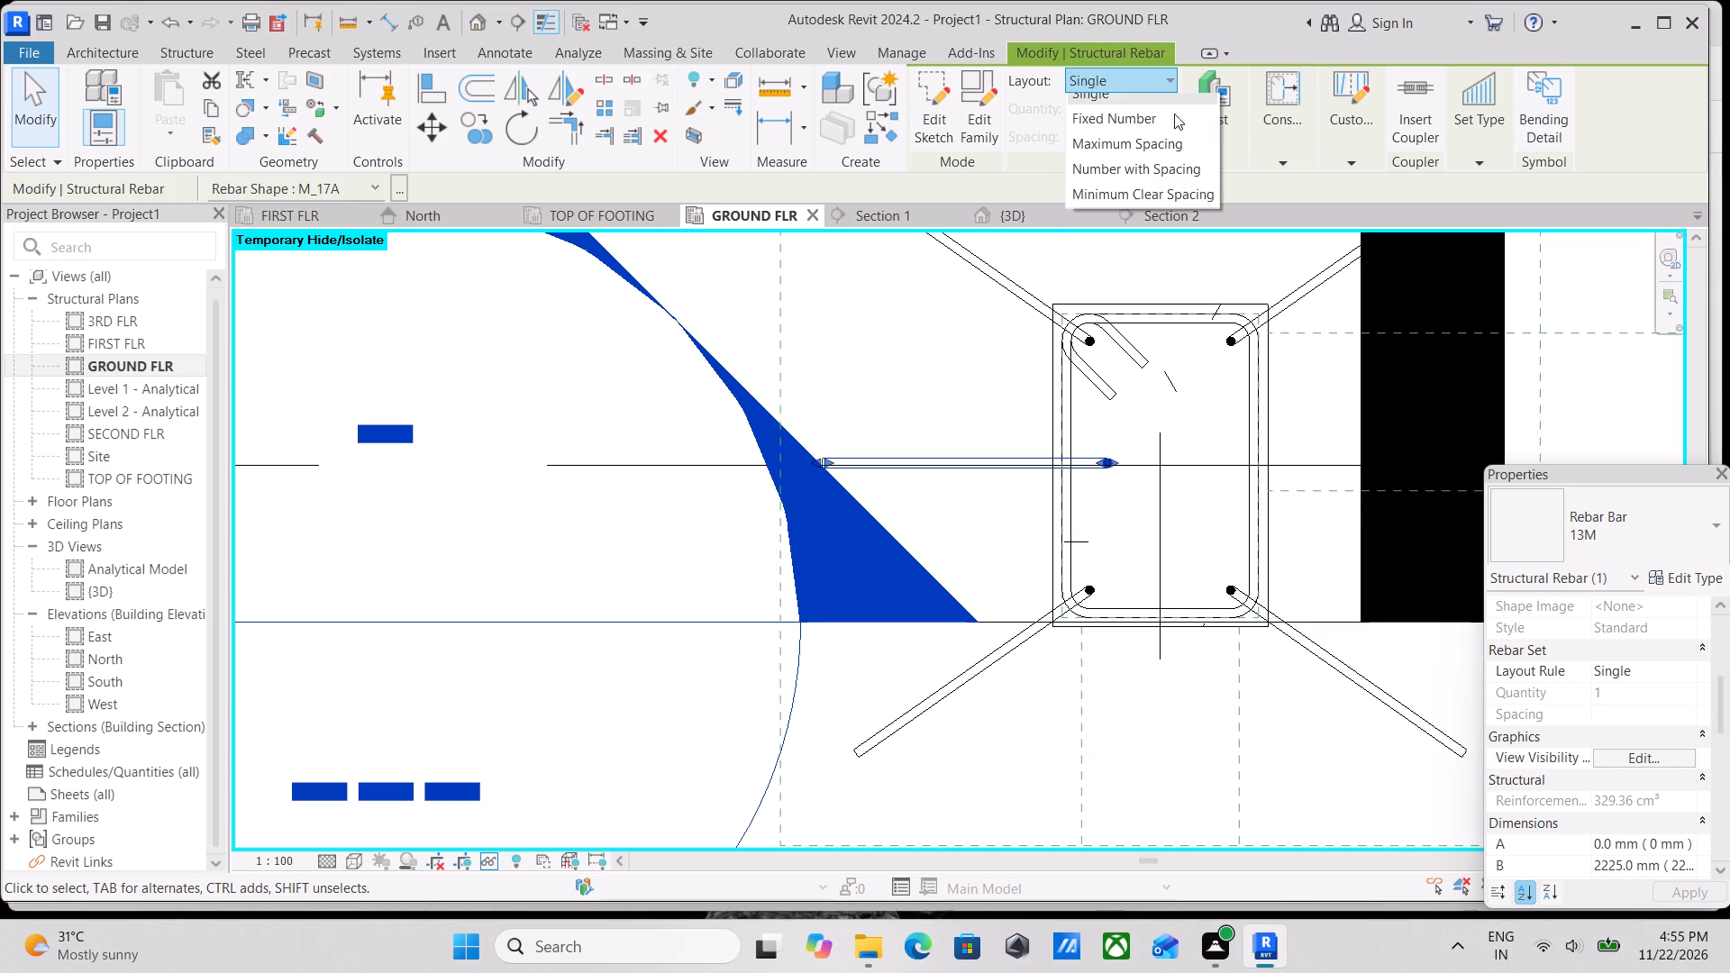
click(1162, 132)
click(1098, 95)
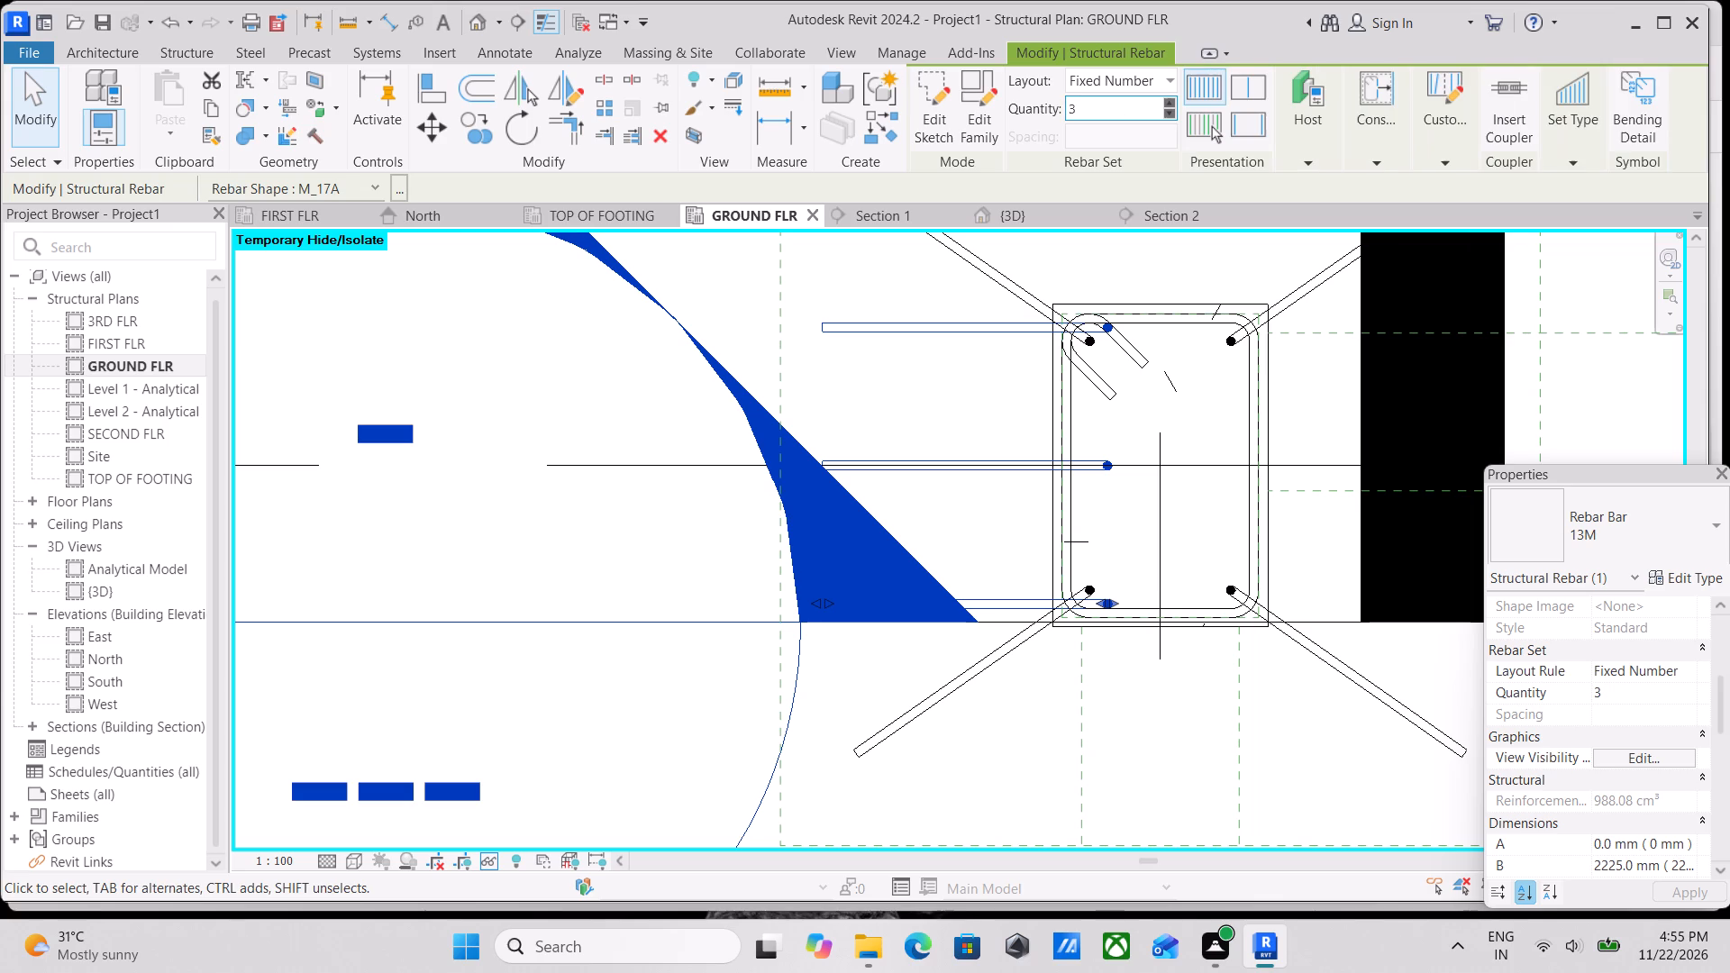
click(1097, 104)
key(2)
key(Return)
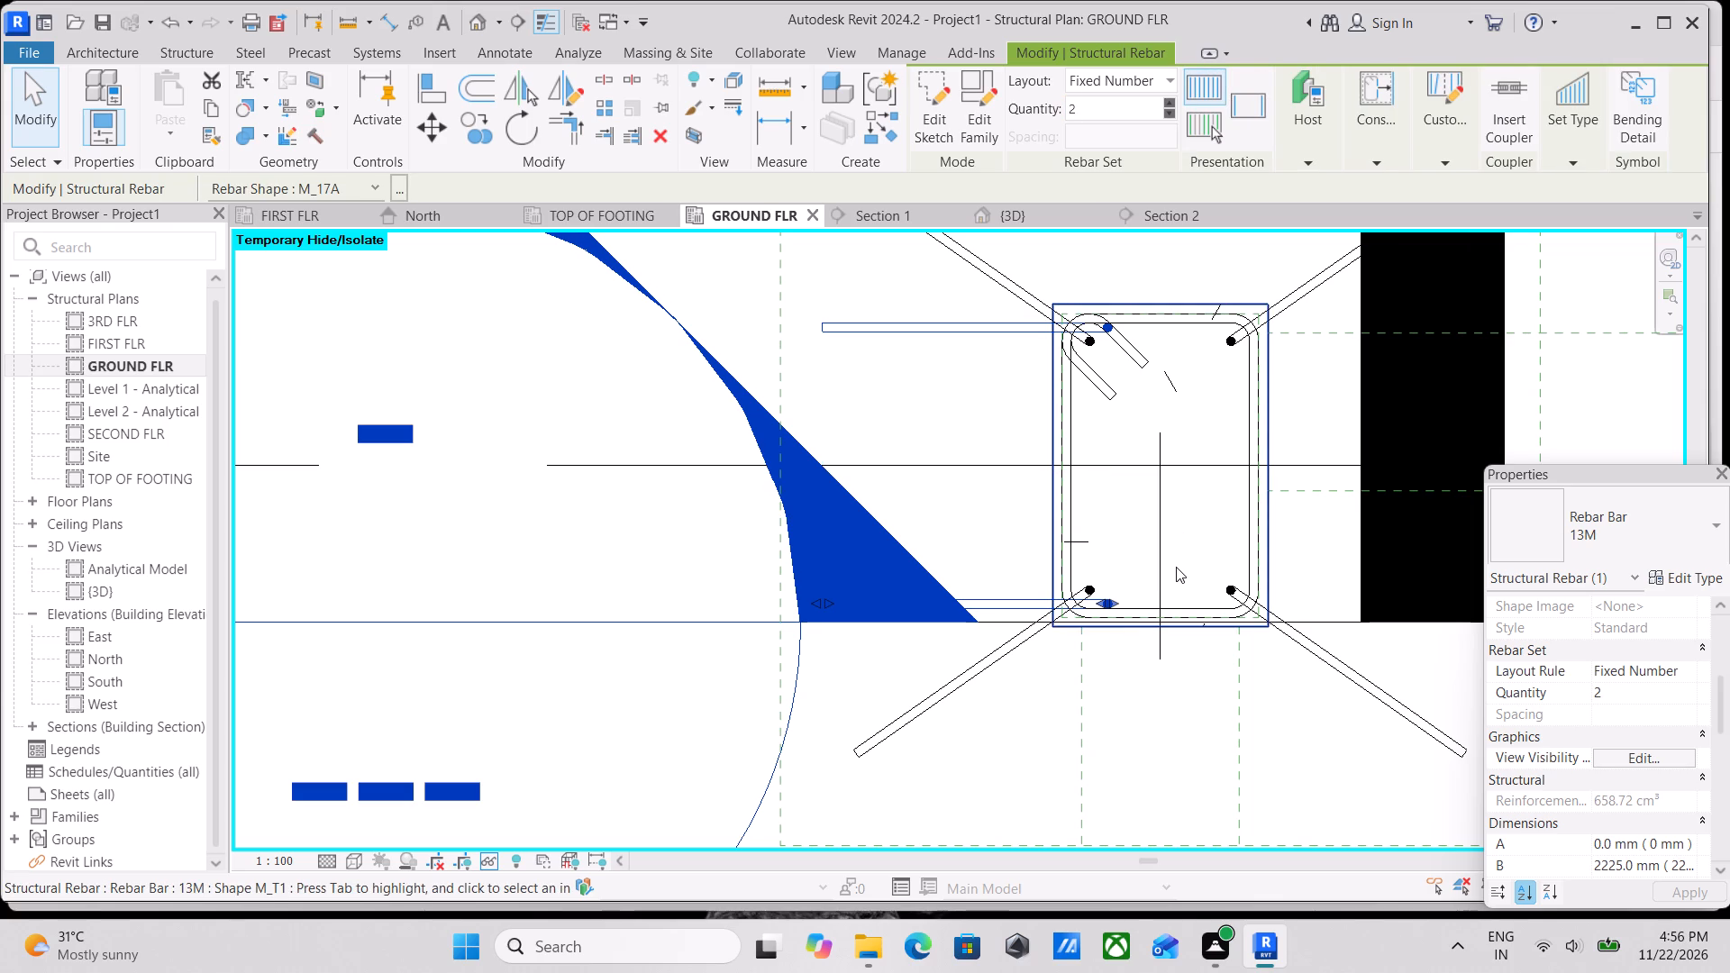
key(Escape)
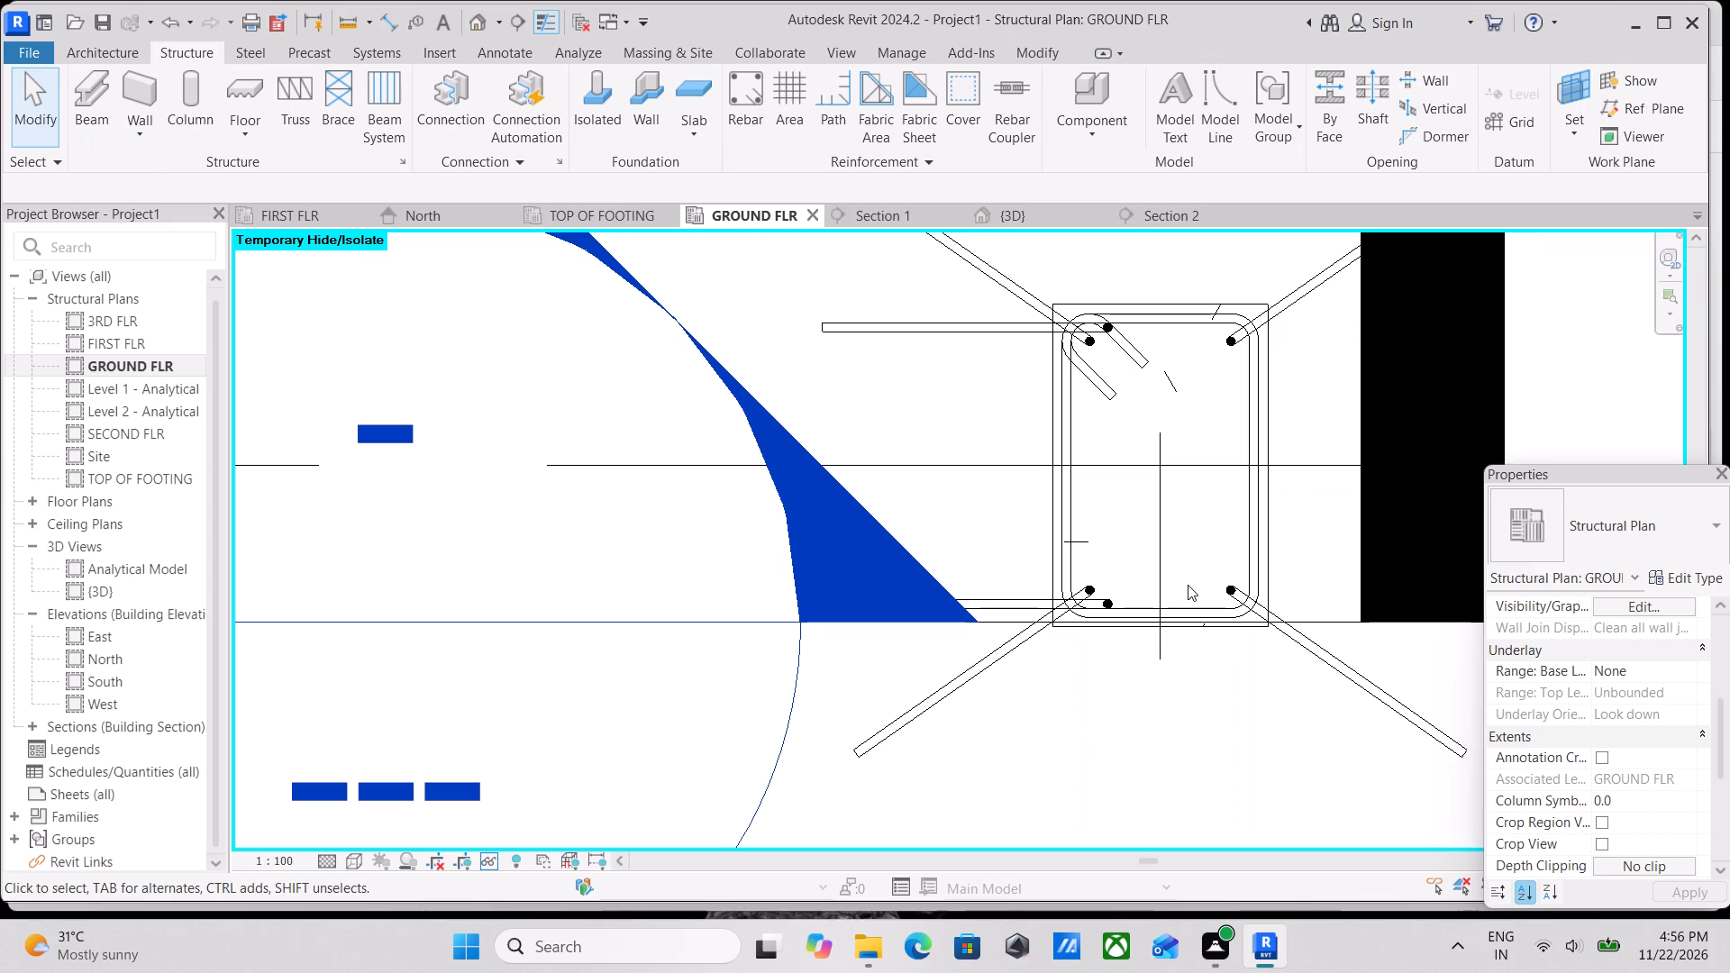
Bring both end bars of the horizontal M_17A set inward so they sit between the corner bars, either side of the centre grid line.
click(973, 323)
drag(961, 596, 952, 566)
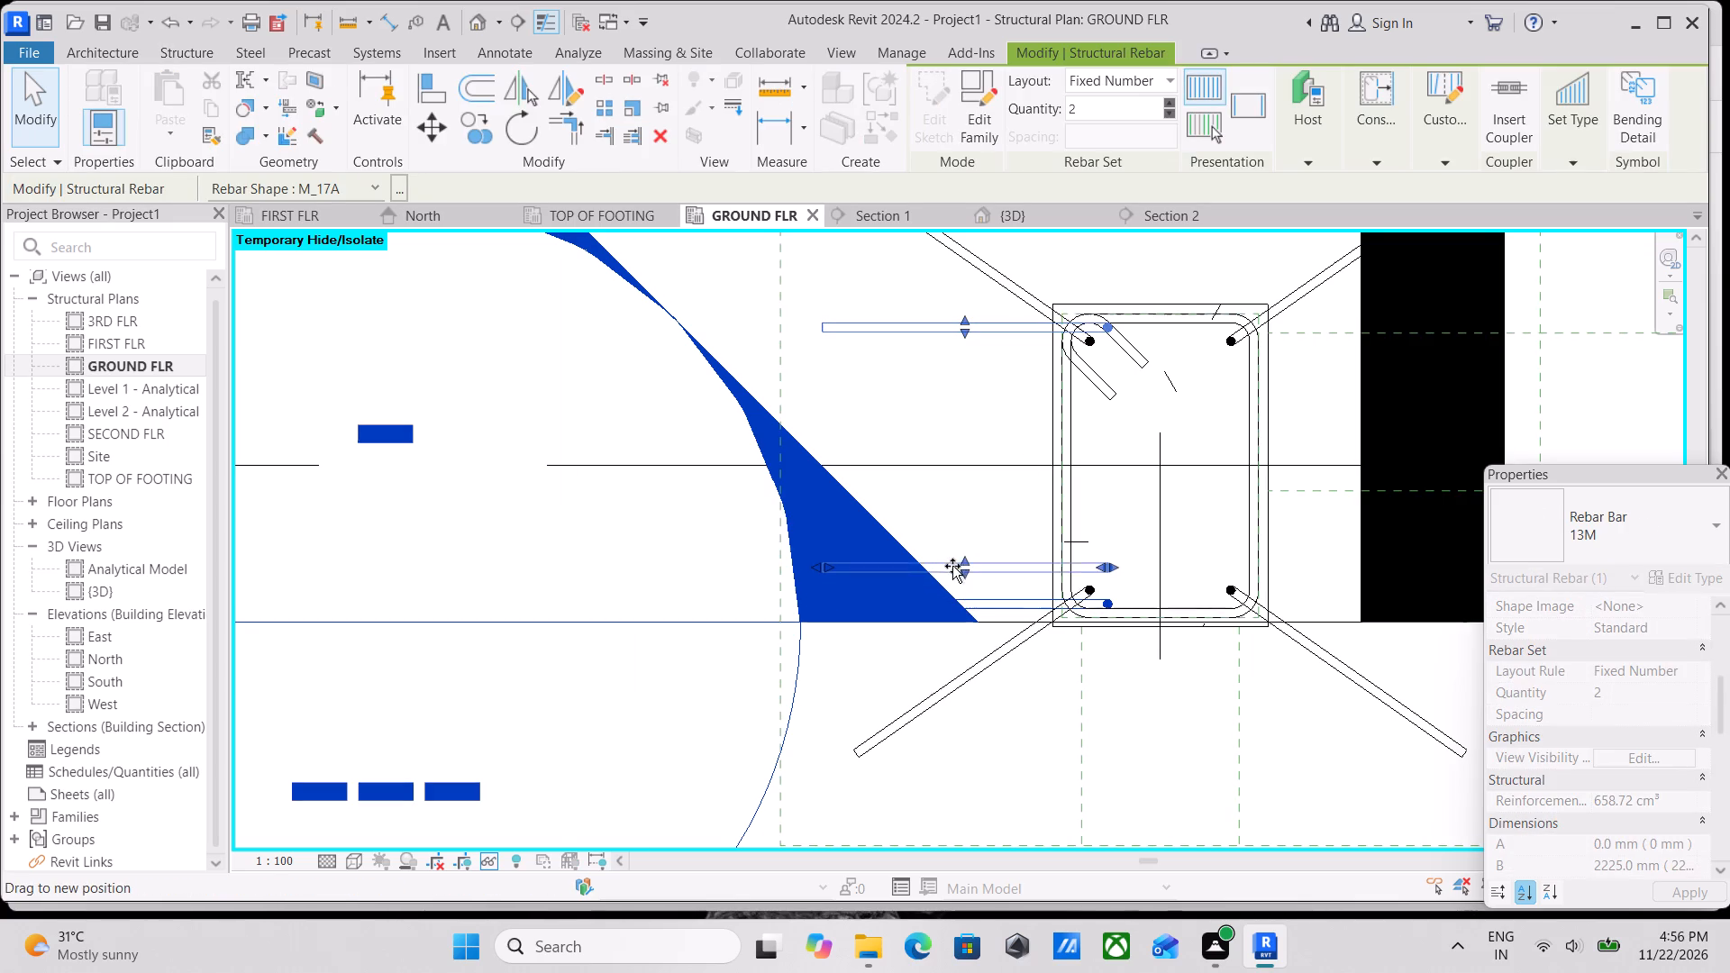
drag(952, 566, 937, 539)
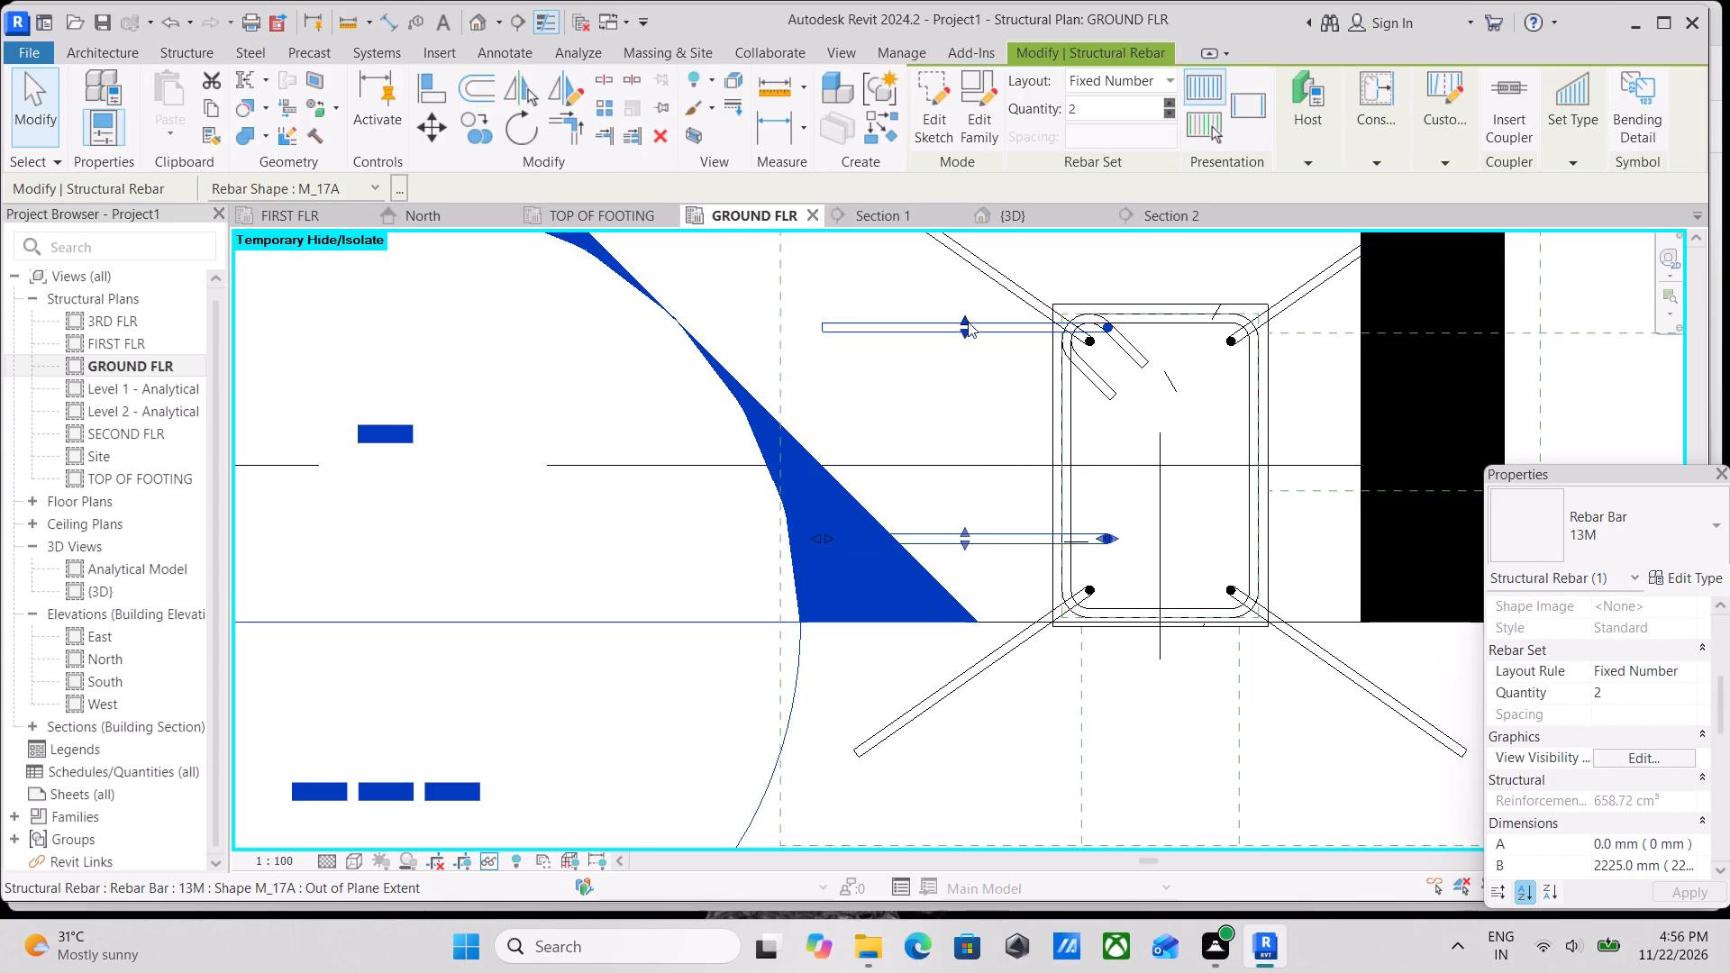
drag(965, 328, 974, 418)
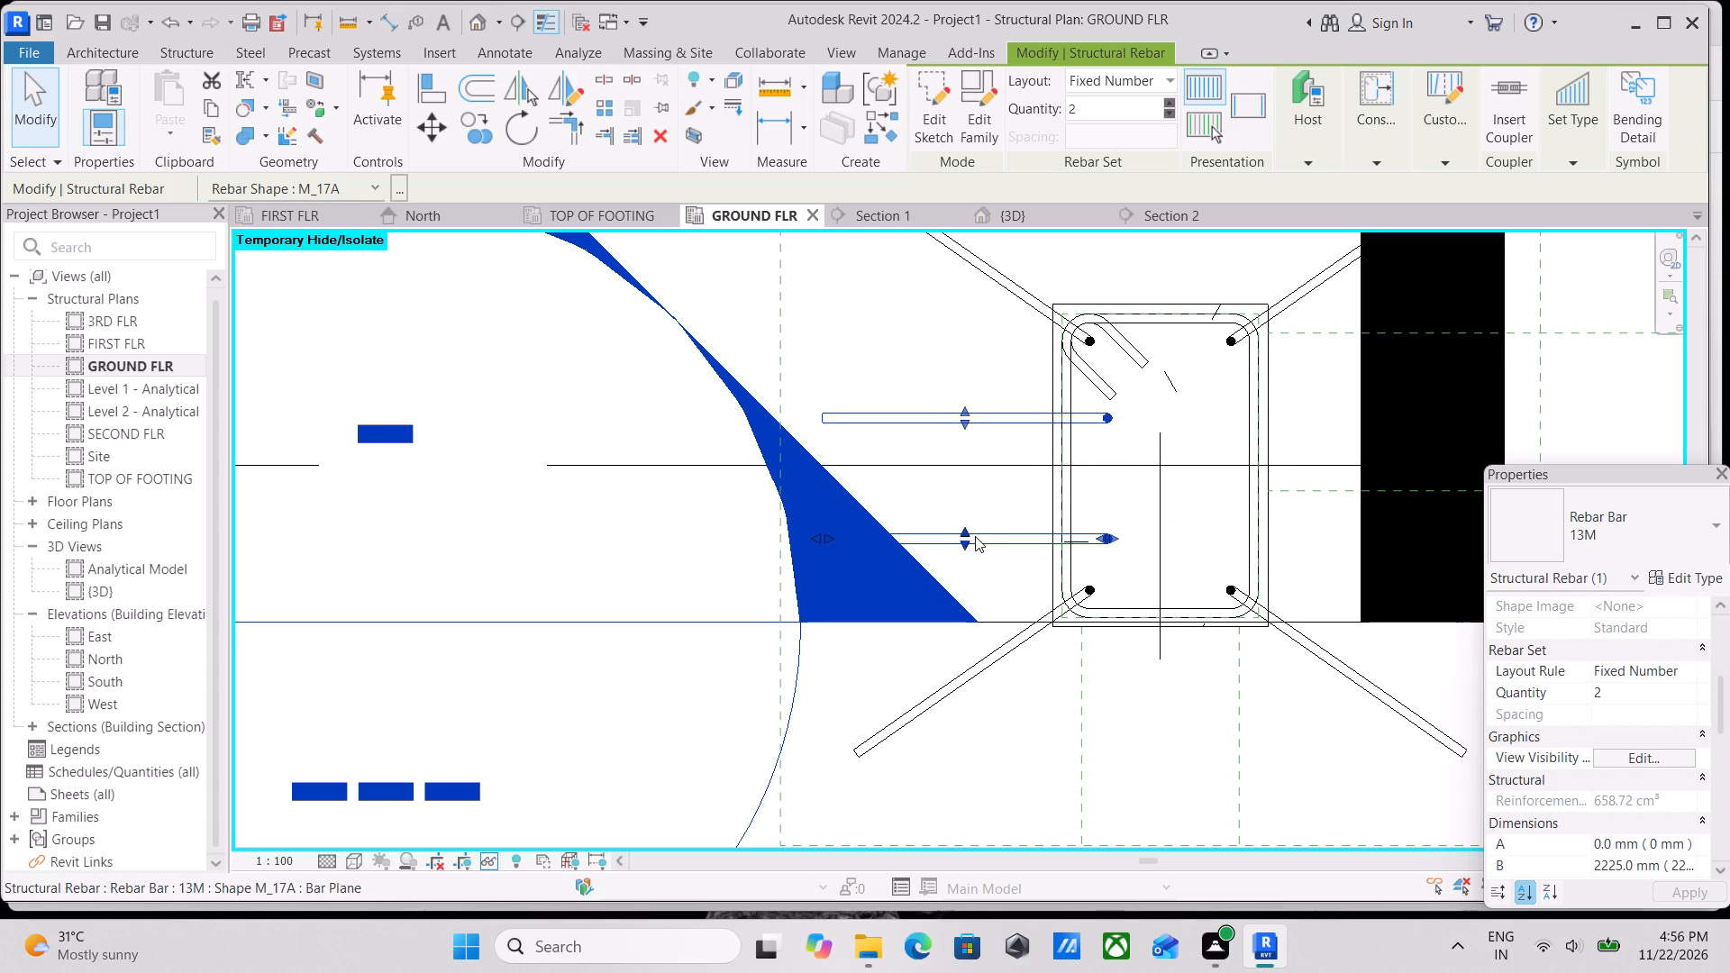
drag(970, 534, 963, 524)
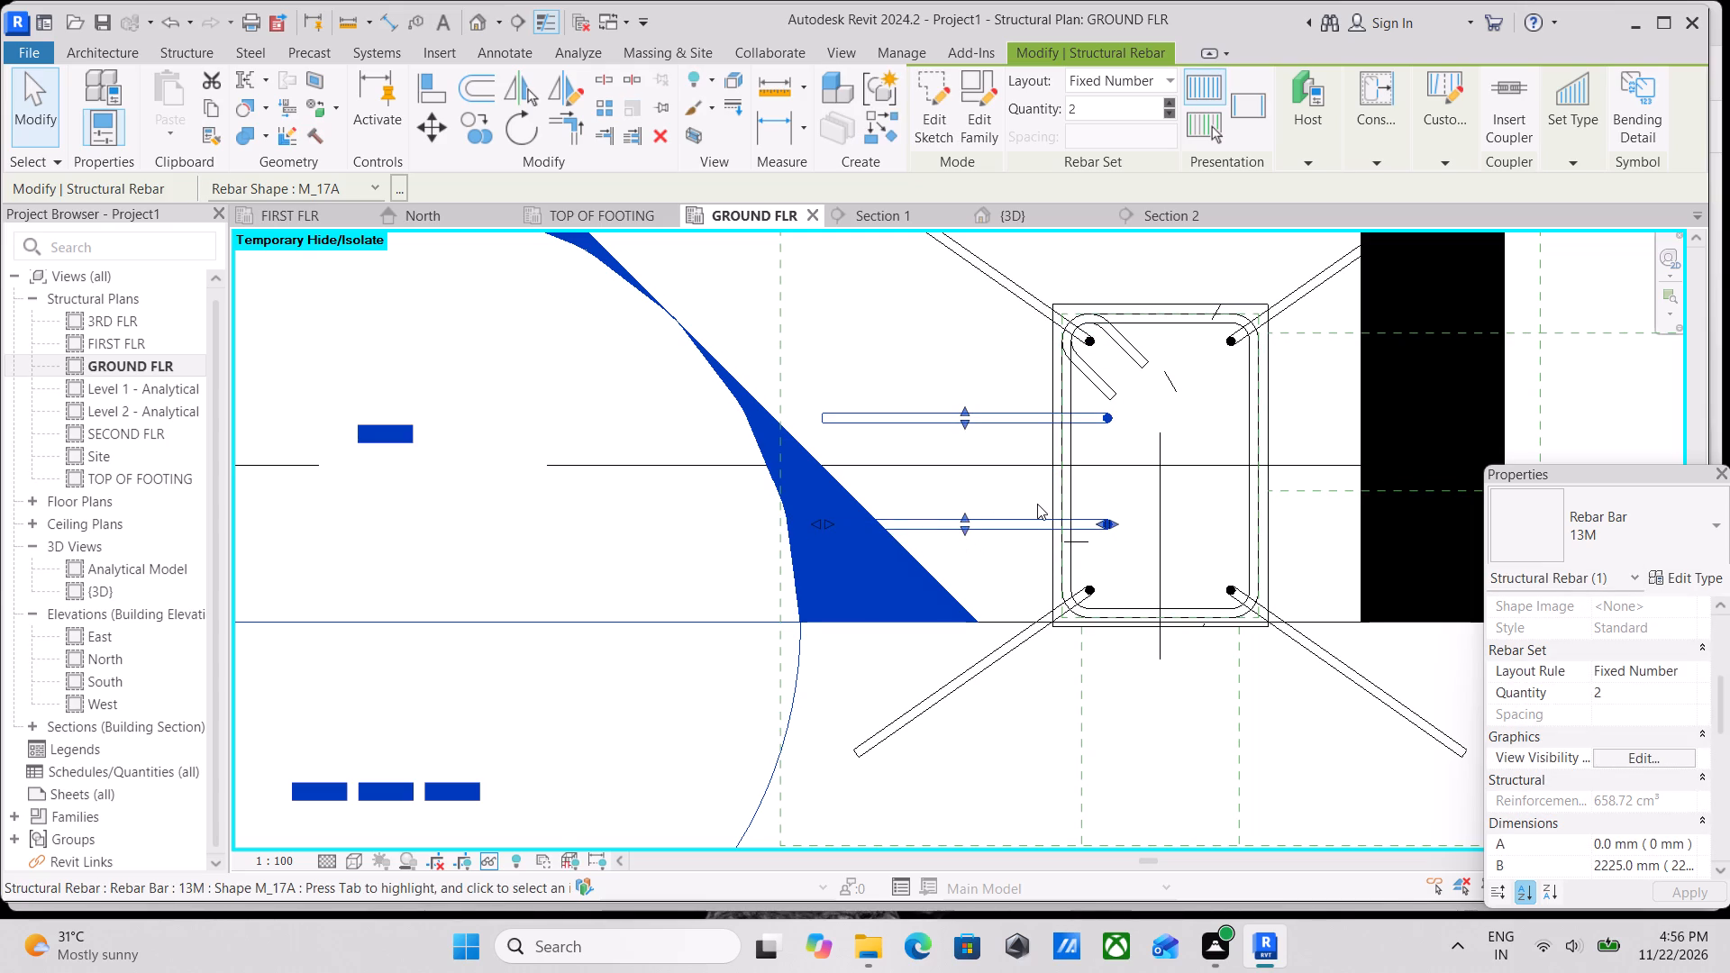
key(Escape)
Mirror a copy of the two-bar M_17A set across a drawn vertical axis through the midpoint of the column's upper side.
scroll(1112, 477, up, 1)
scroll(1100, 467, down, 3)
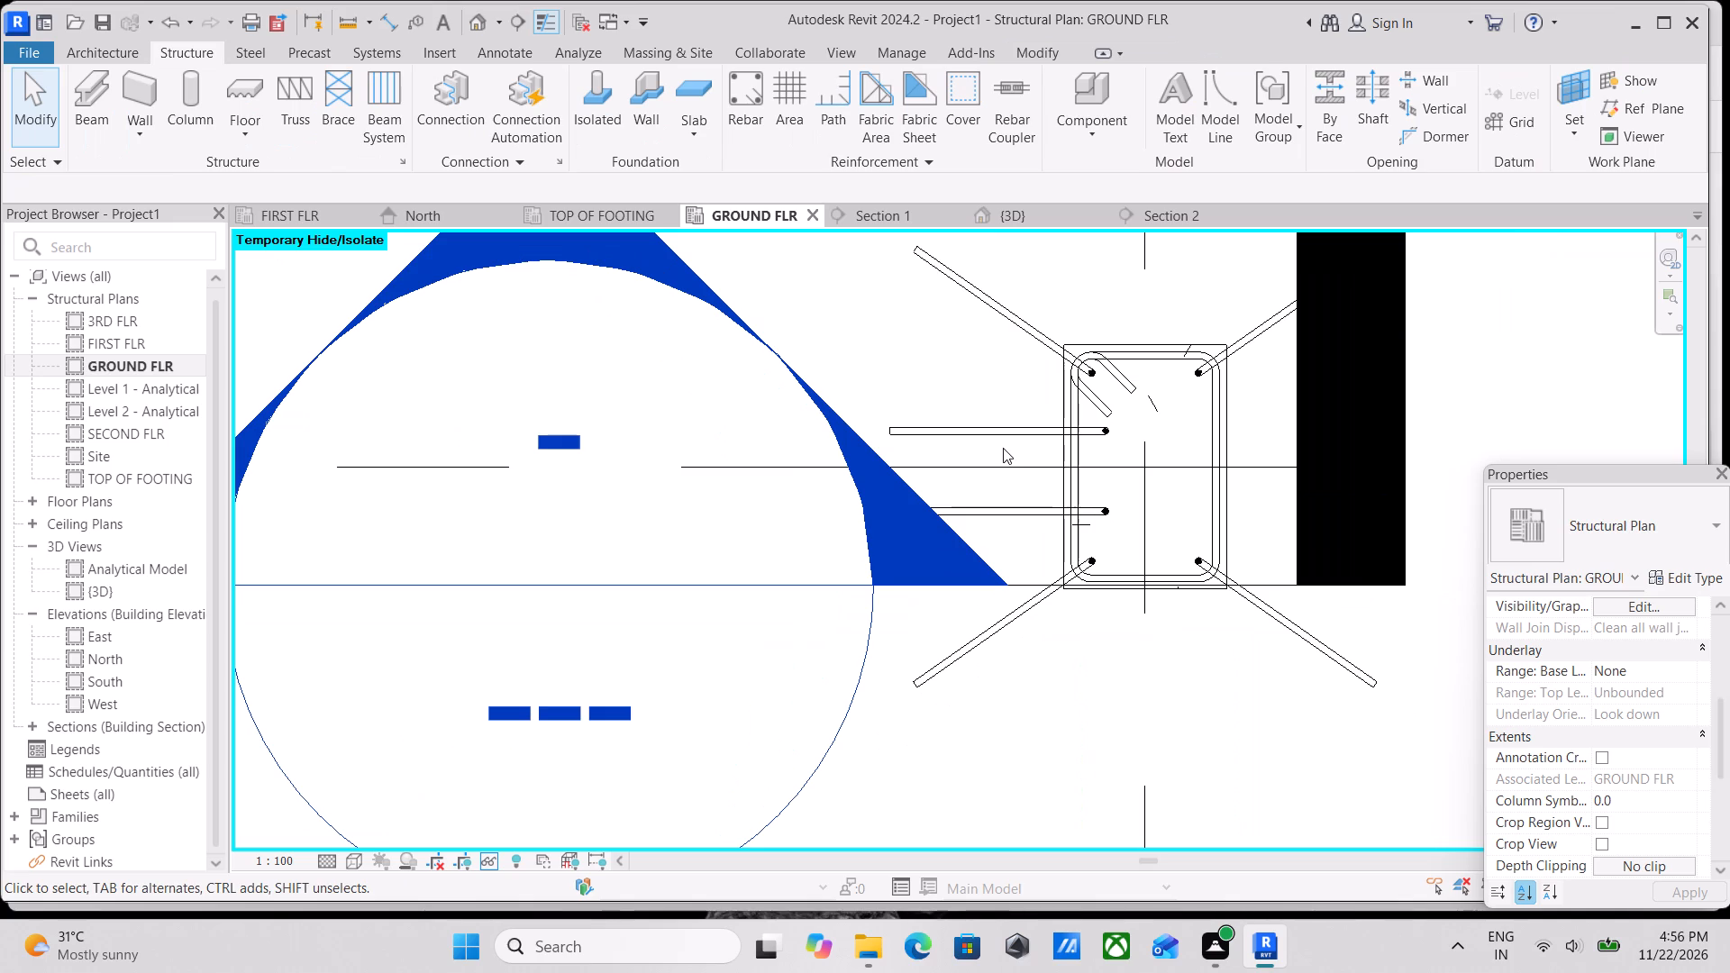
click(960, 432)
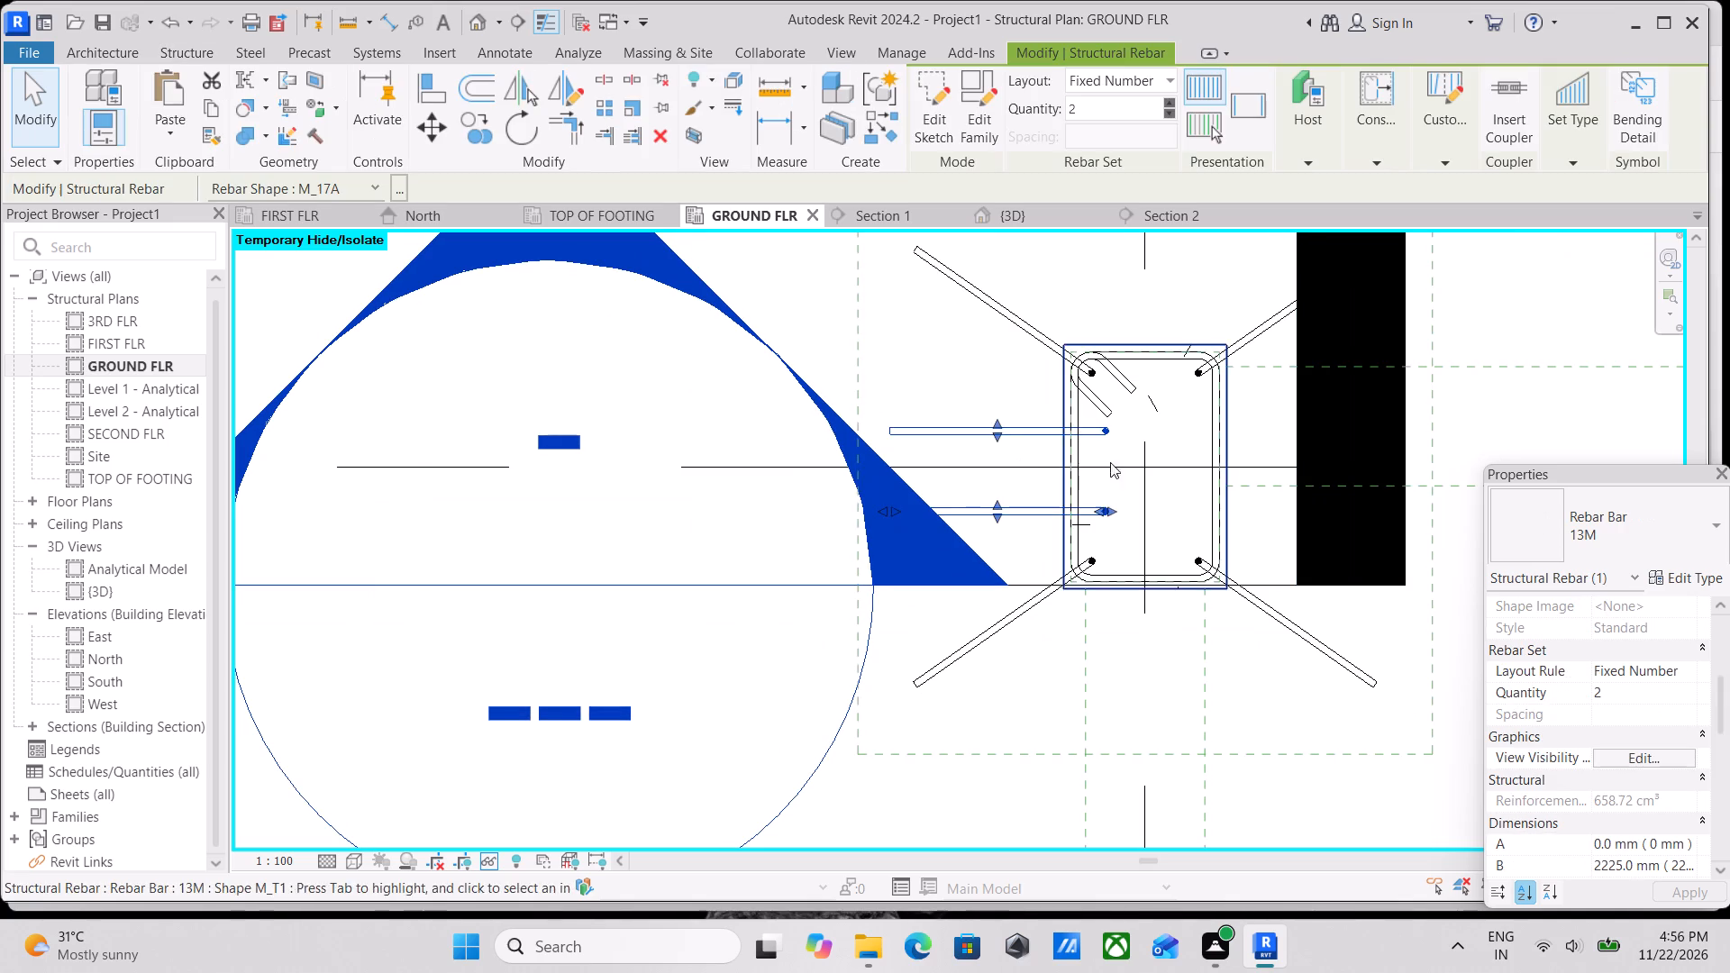
middle_drag(1147, 450, 1103, 536)
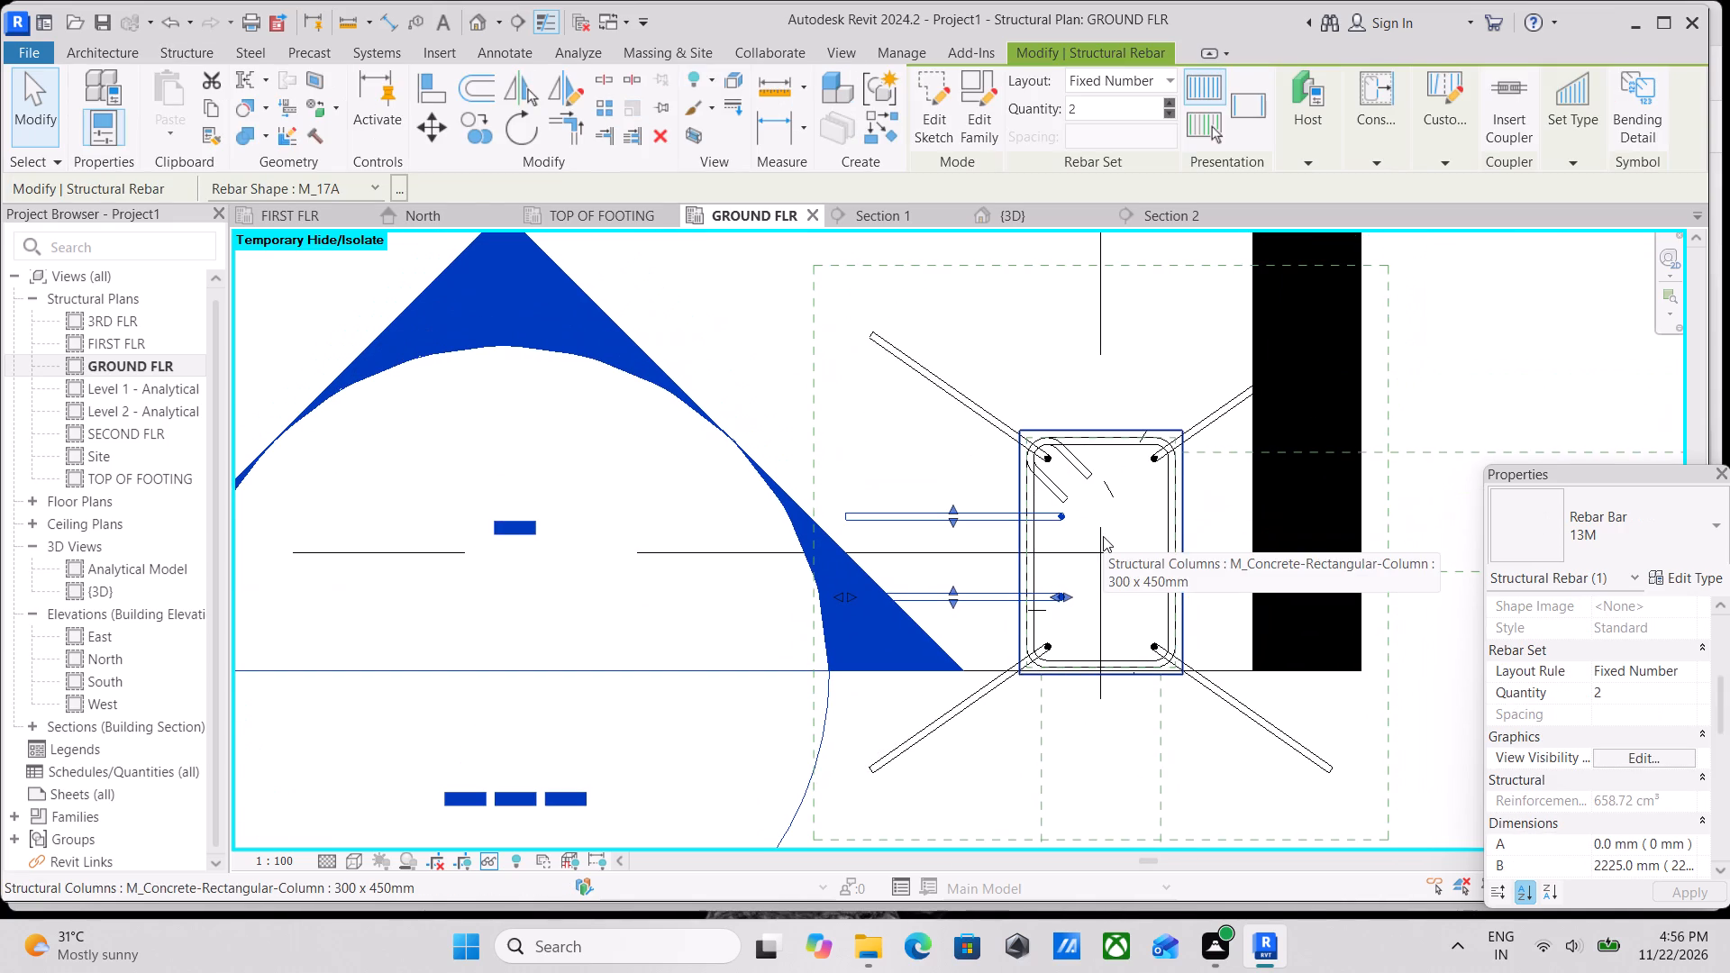
text(DM)
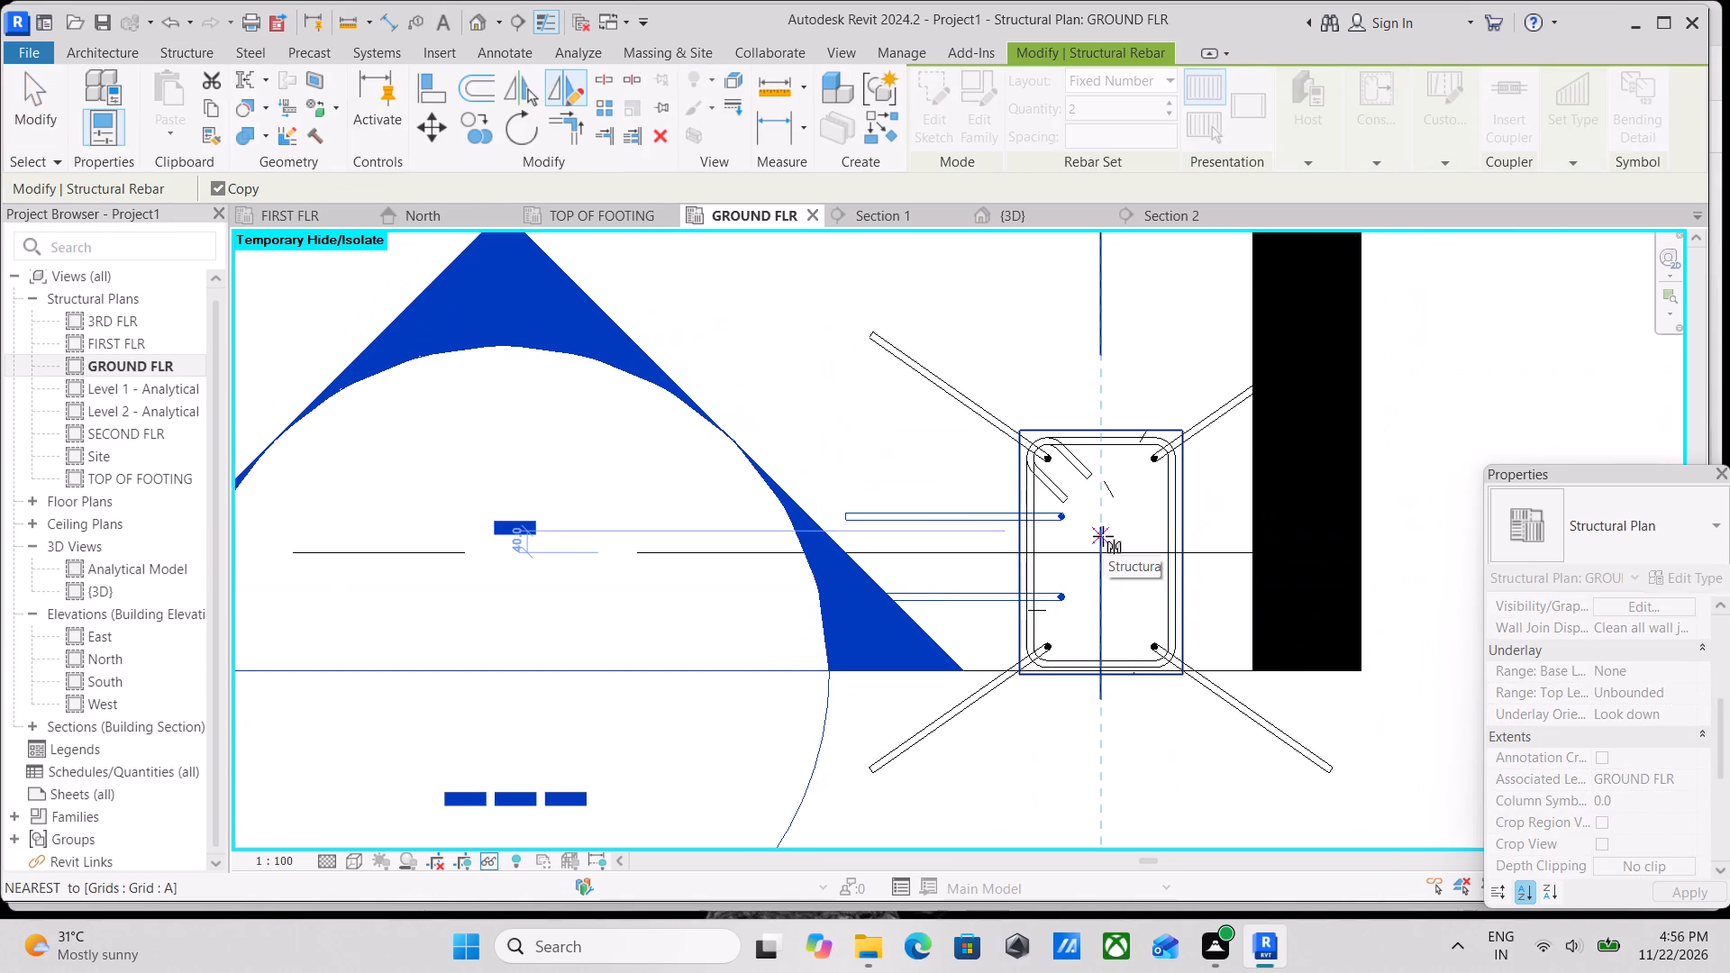
click(1101, 426)
click(1097, 586)
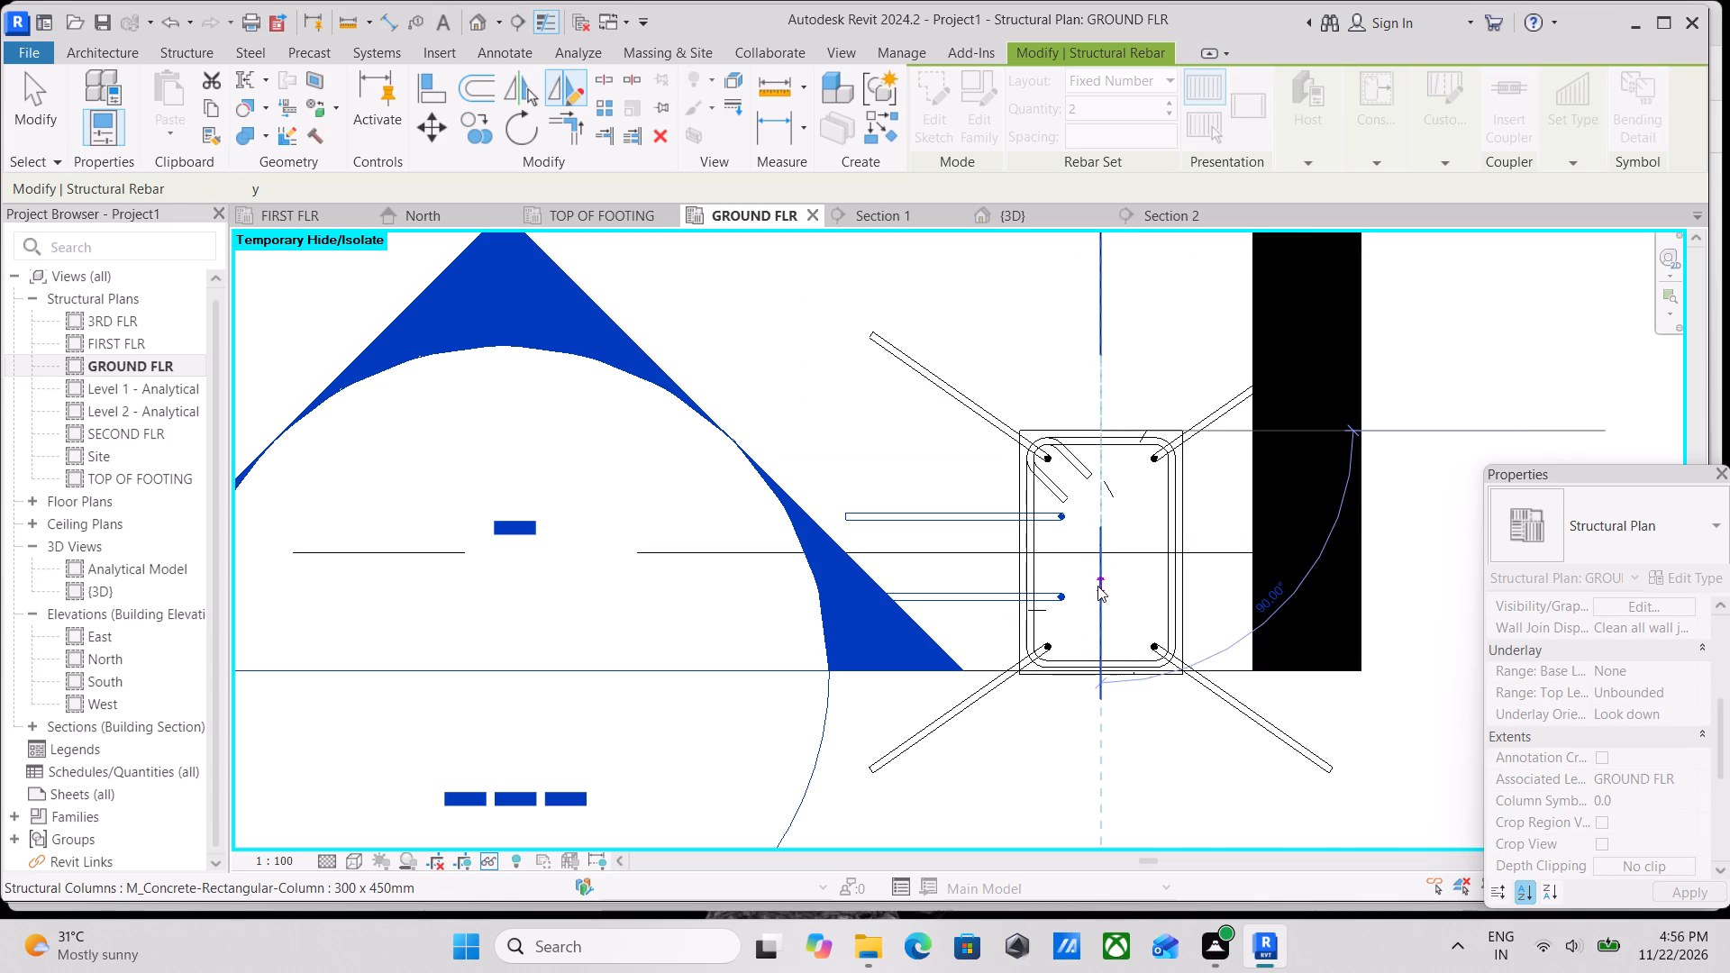
scroll(1097, 584, down, 1)
key(Escape)
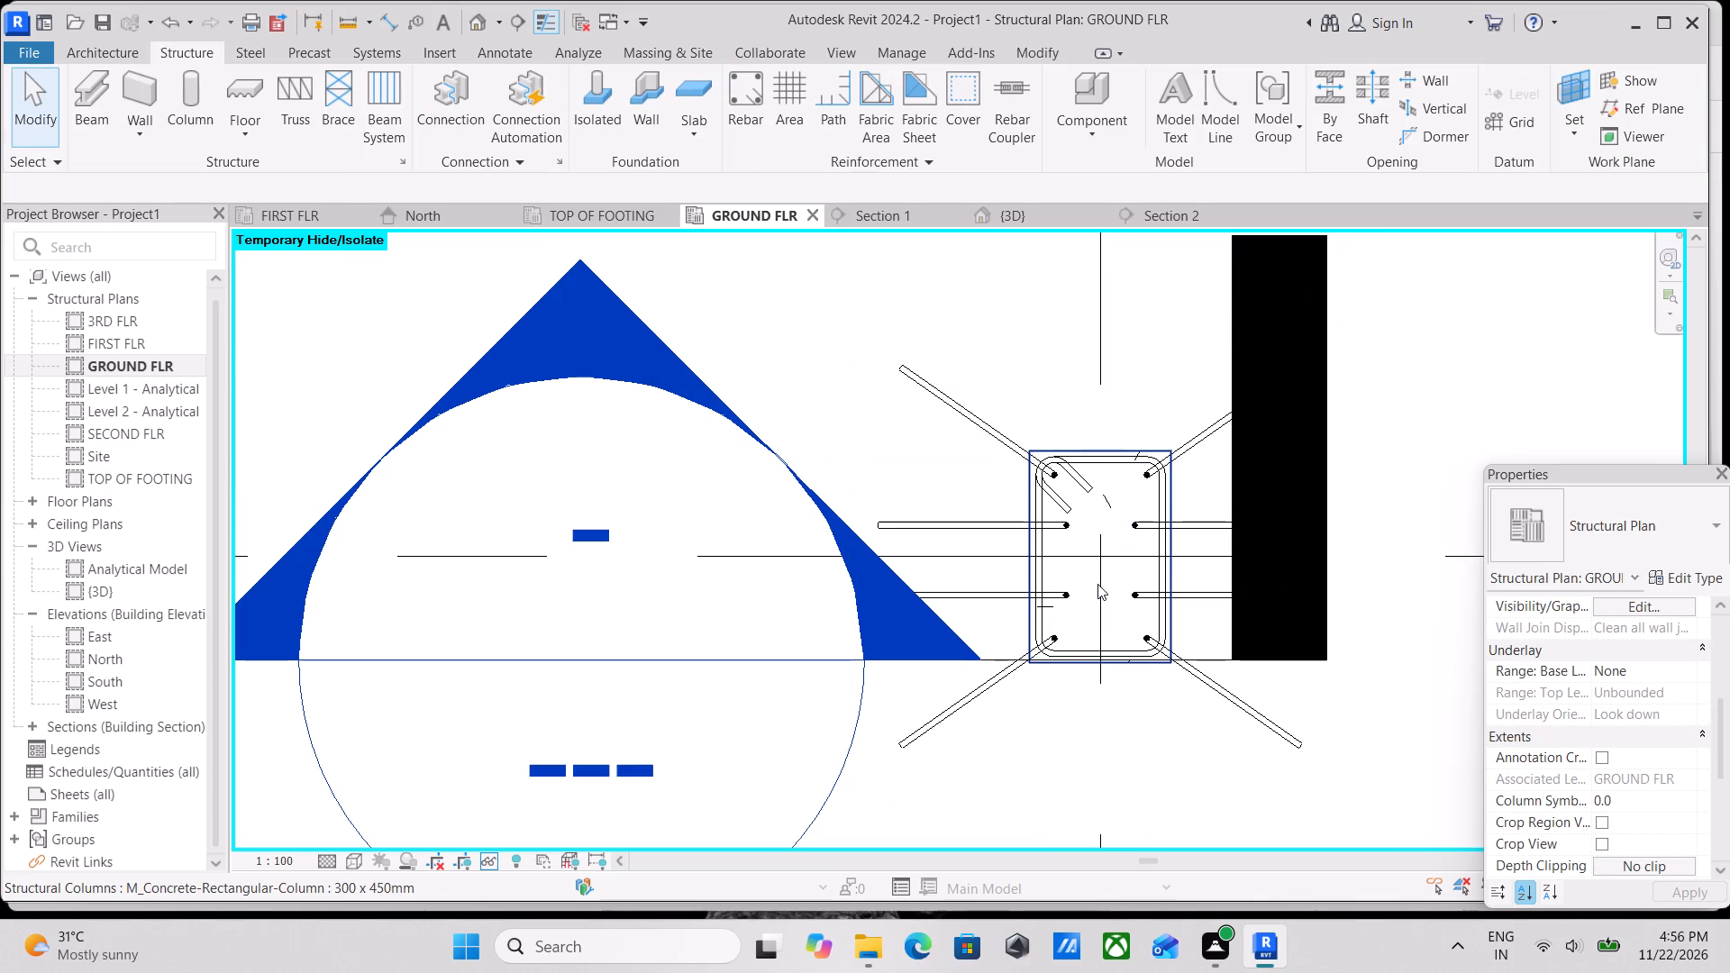
key(Escape)
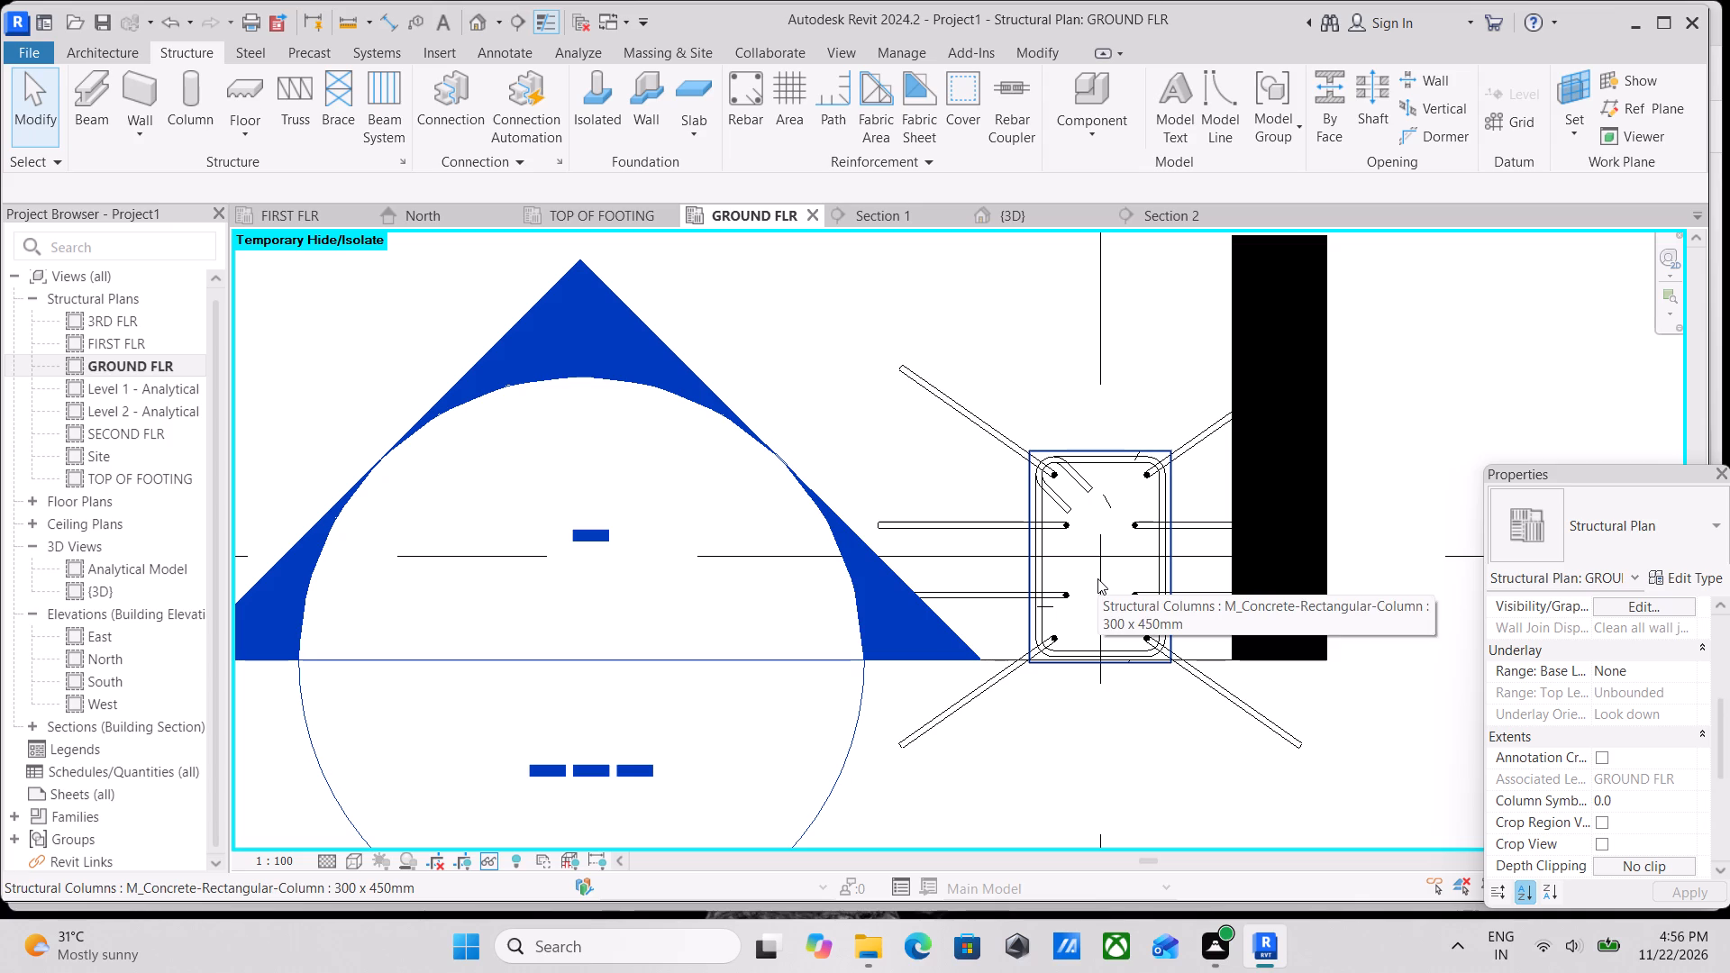
key(Escape)
Review the view visibility states of the mirrored two-bar M_17A set and accept them without edits.
scroll(1160, 619, up, 6)
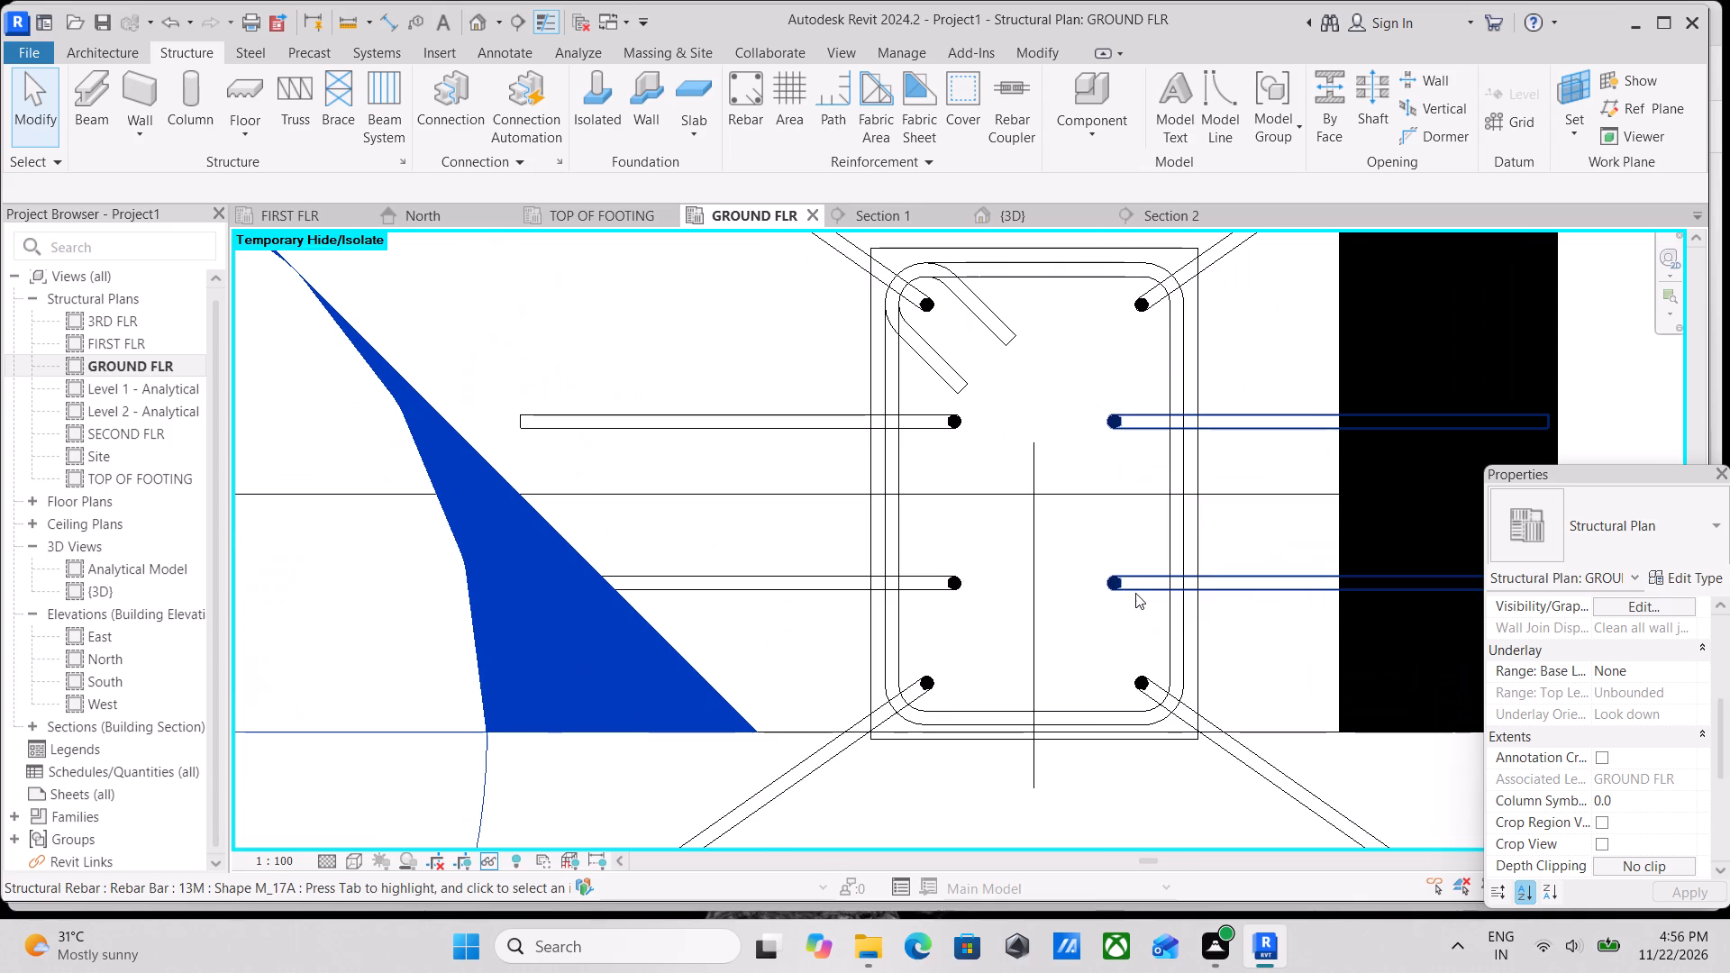
click(1136, 582)
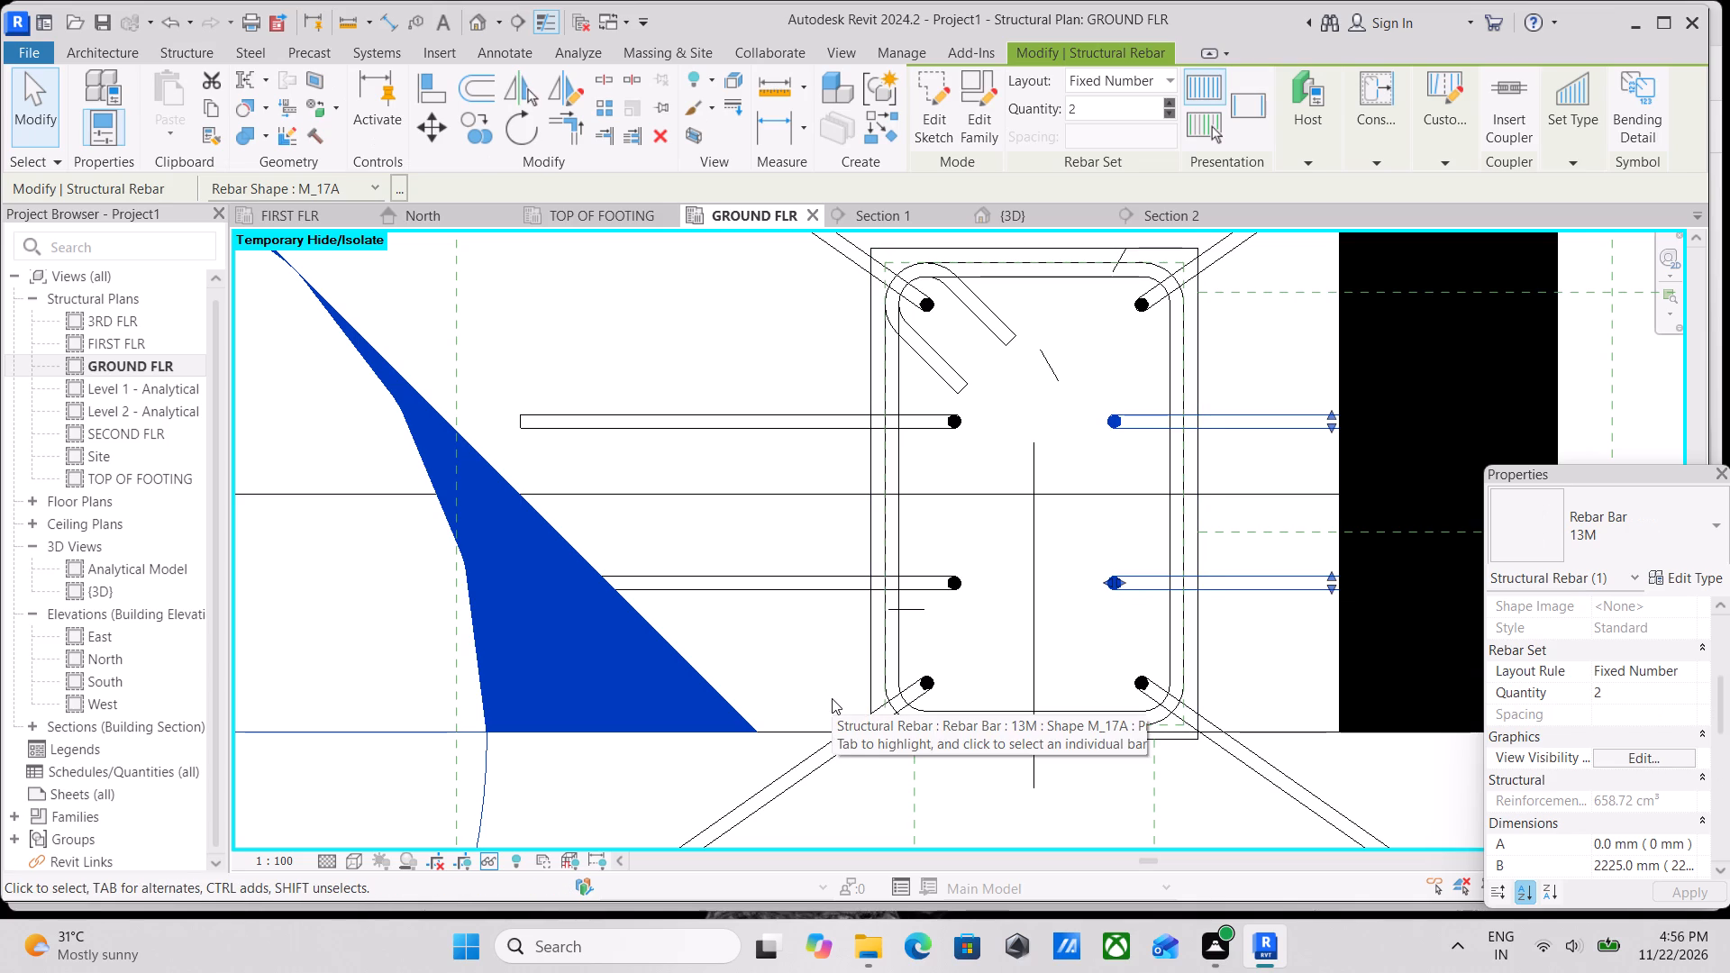
click(1638, 756)
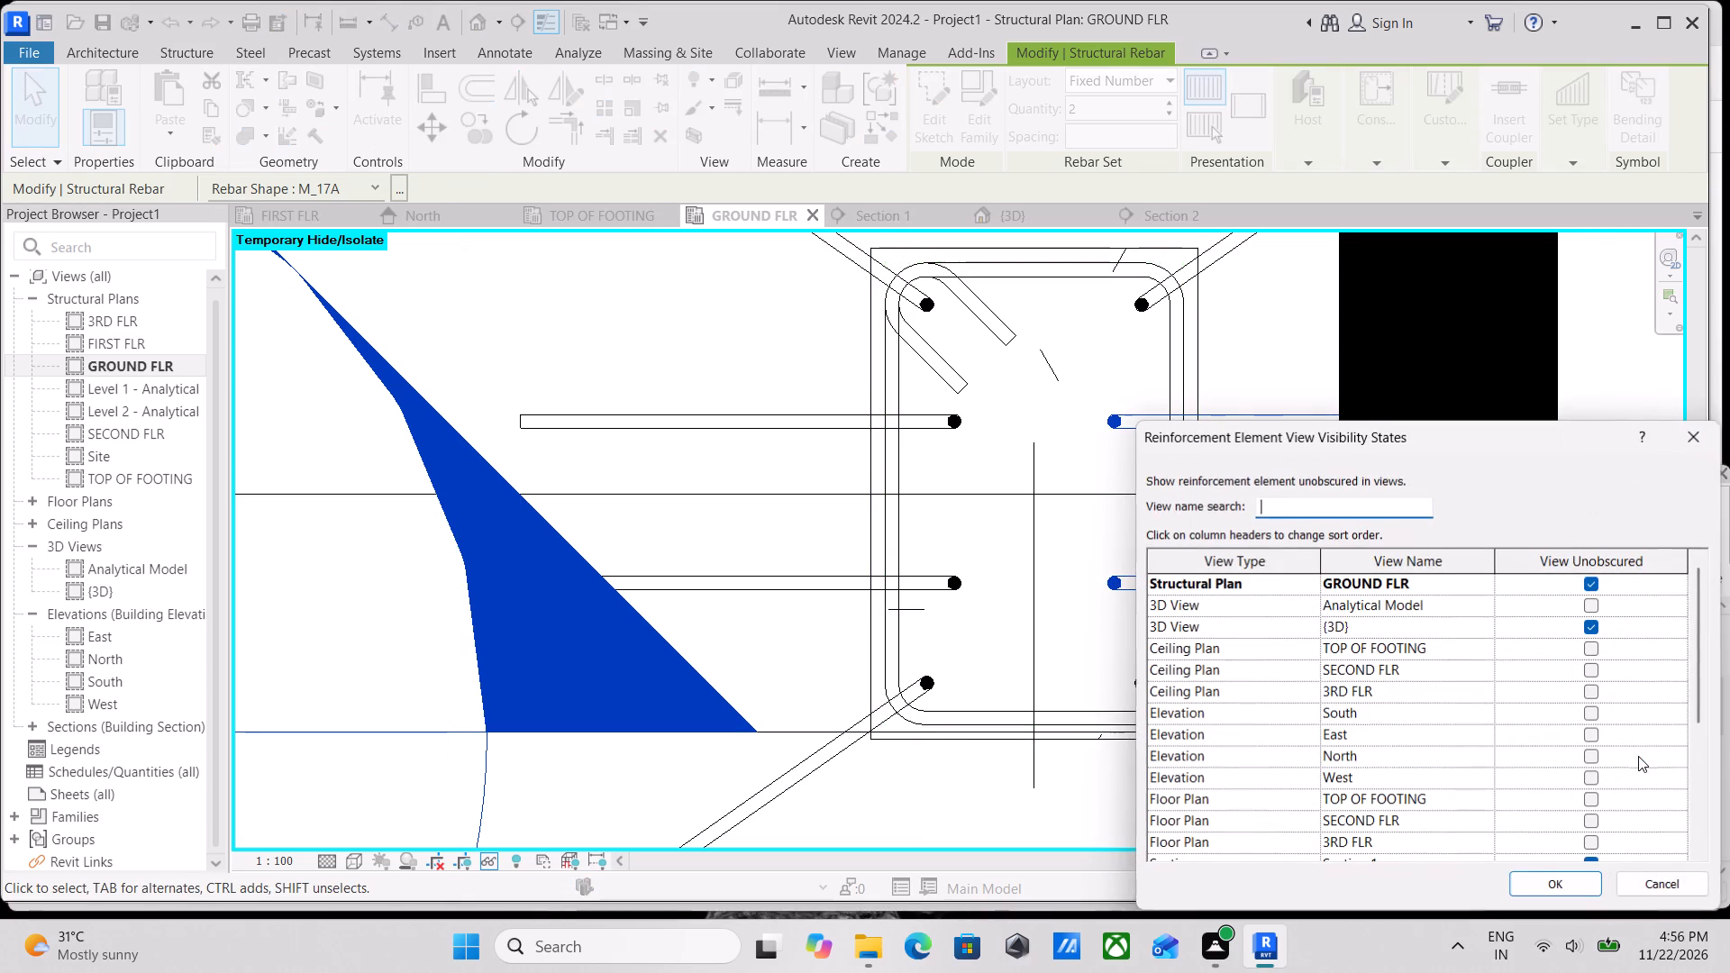
click(1552, 885)
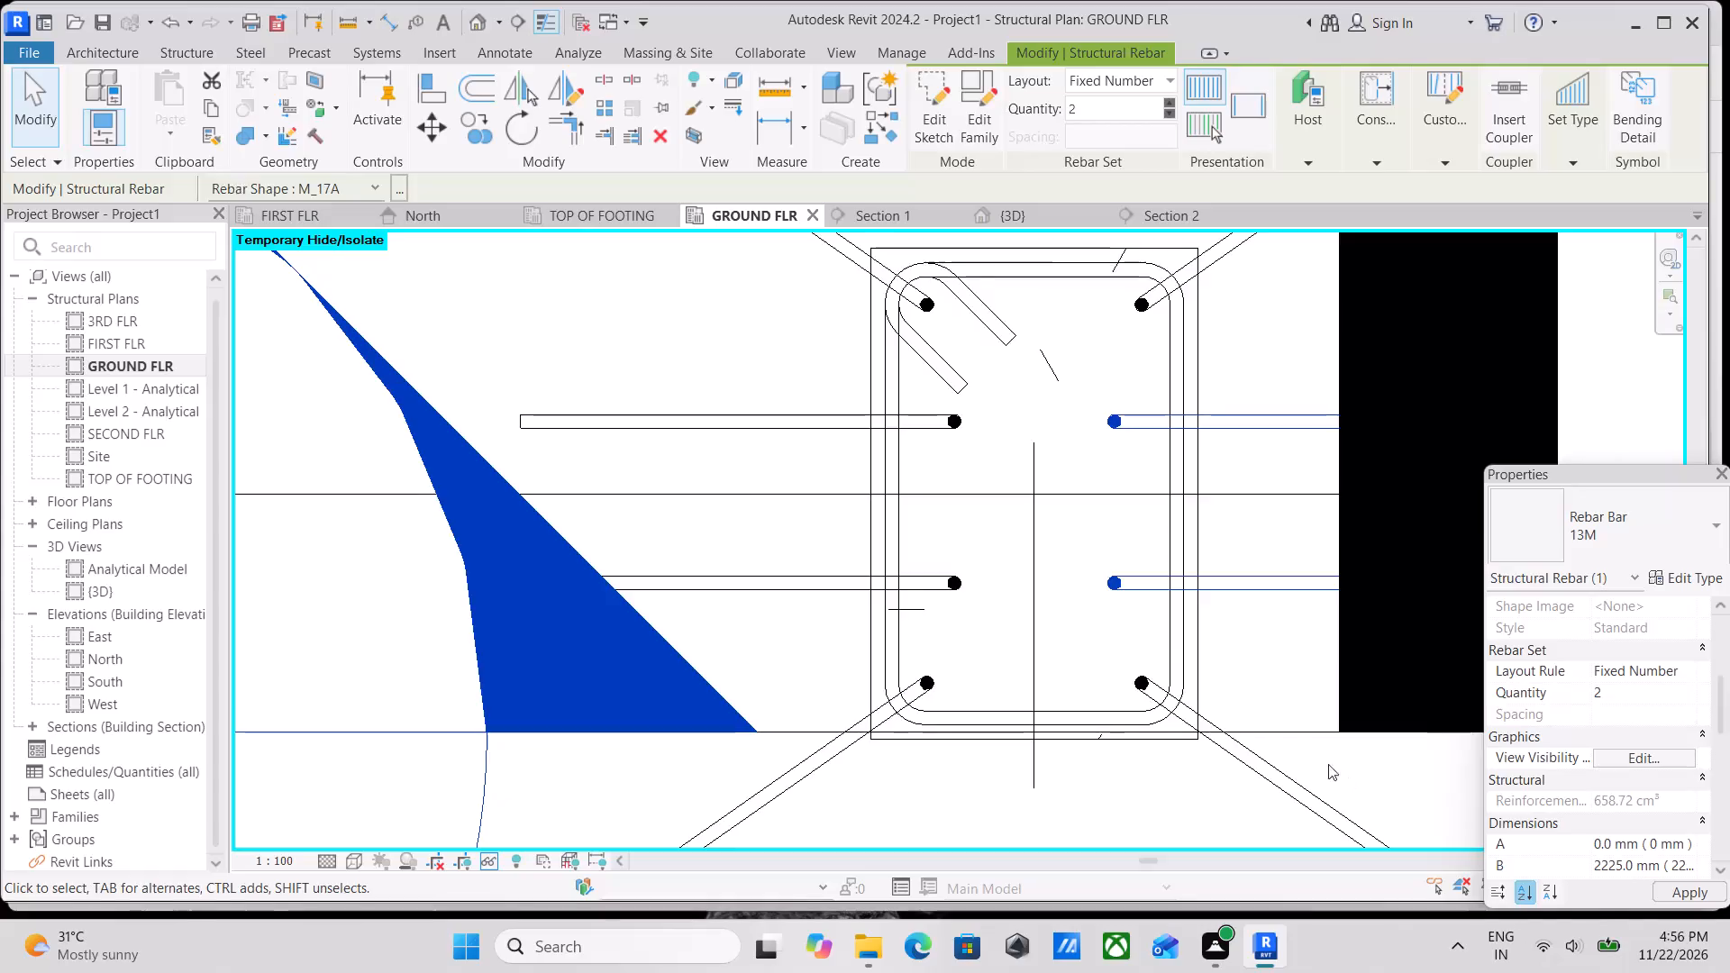
scroll(1270, 723, down, 5)
key(Escape)
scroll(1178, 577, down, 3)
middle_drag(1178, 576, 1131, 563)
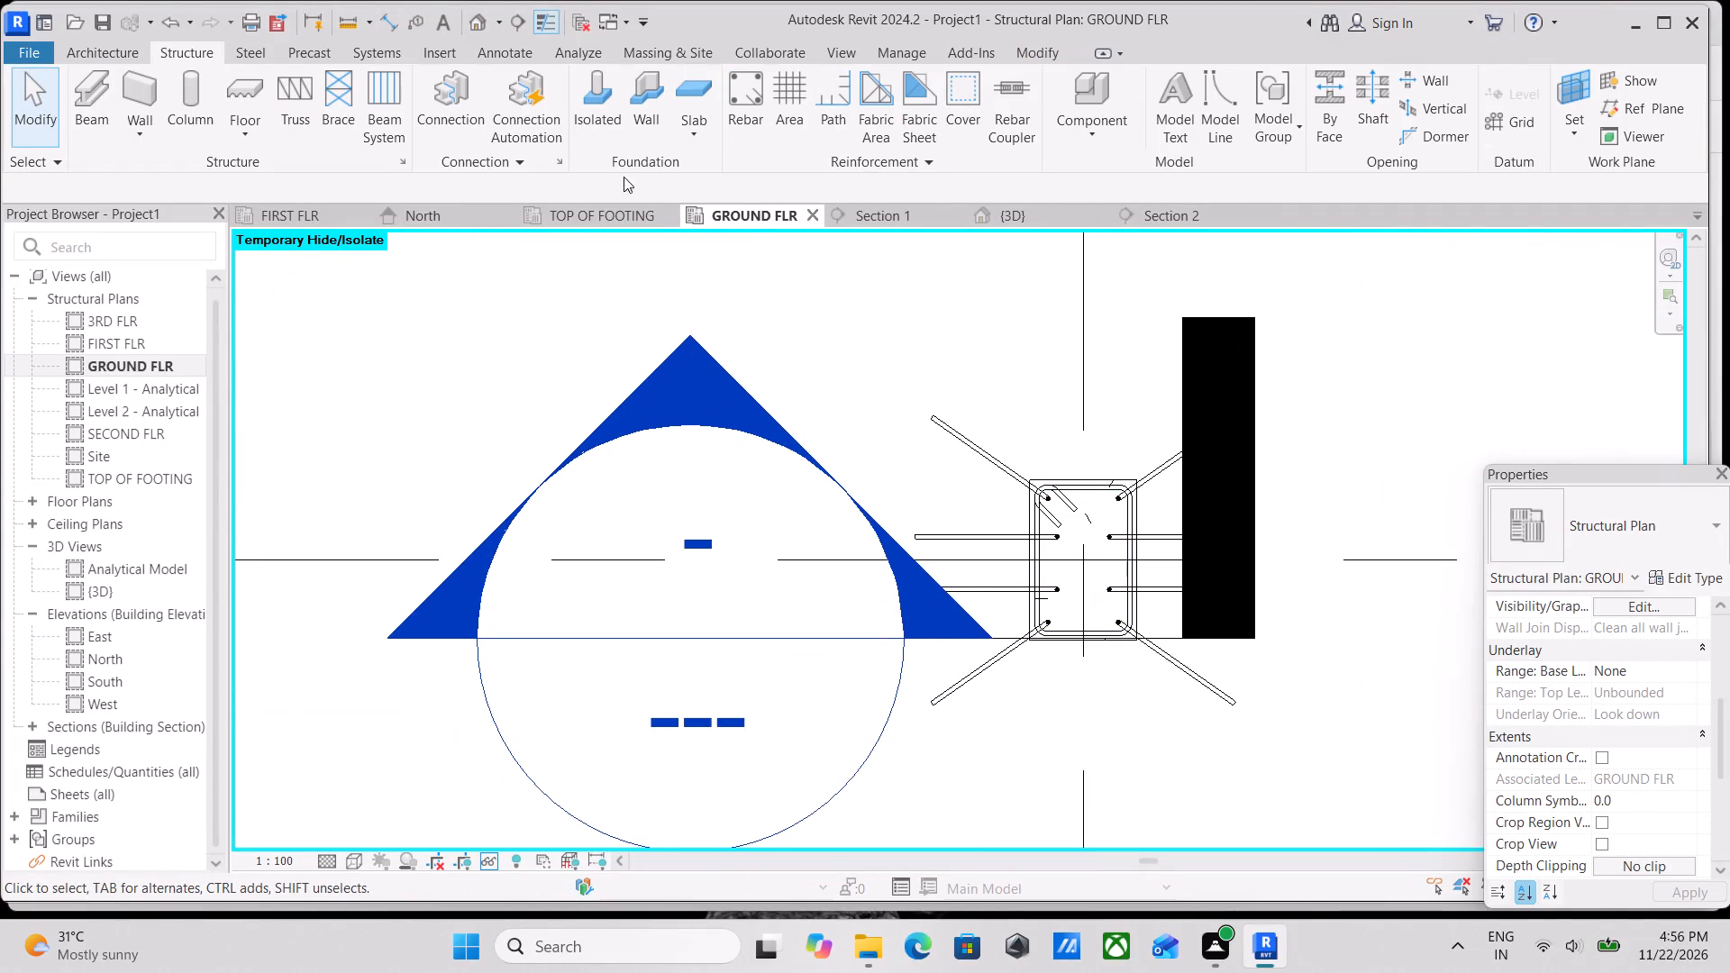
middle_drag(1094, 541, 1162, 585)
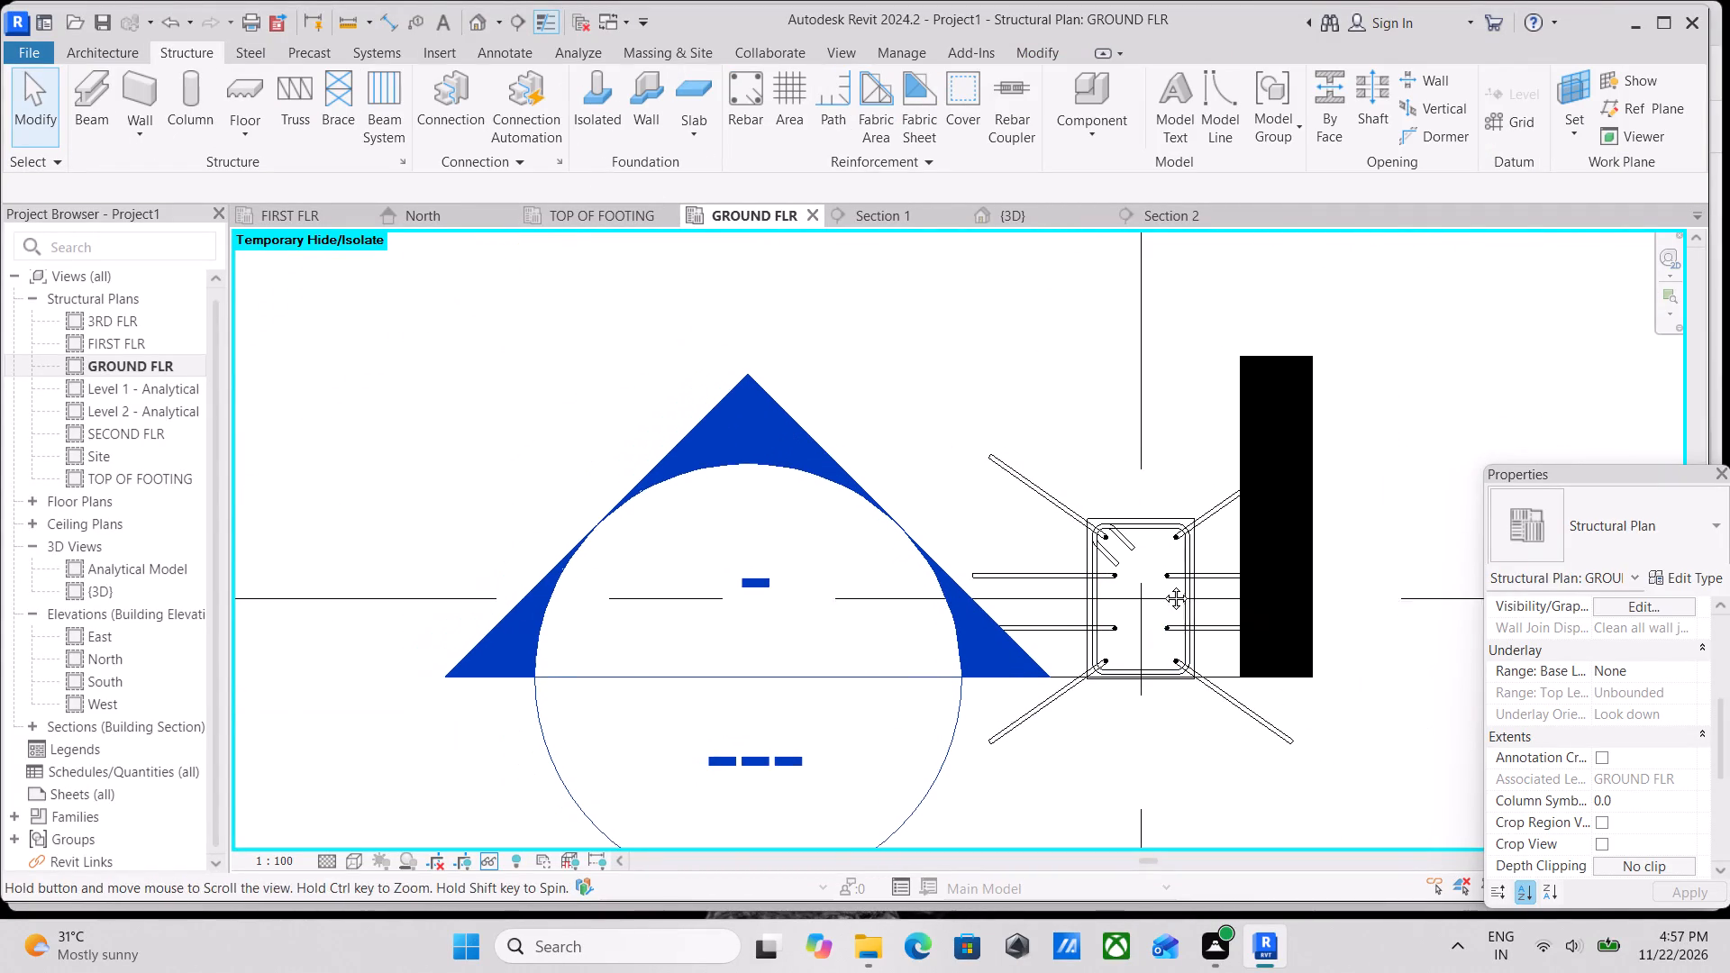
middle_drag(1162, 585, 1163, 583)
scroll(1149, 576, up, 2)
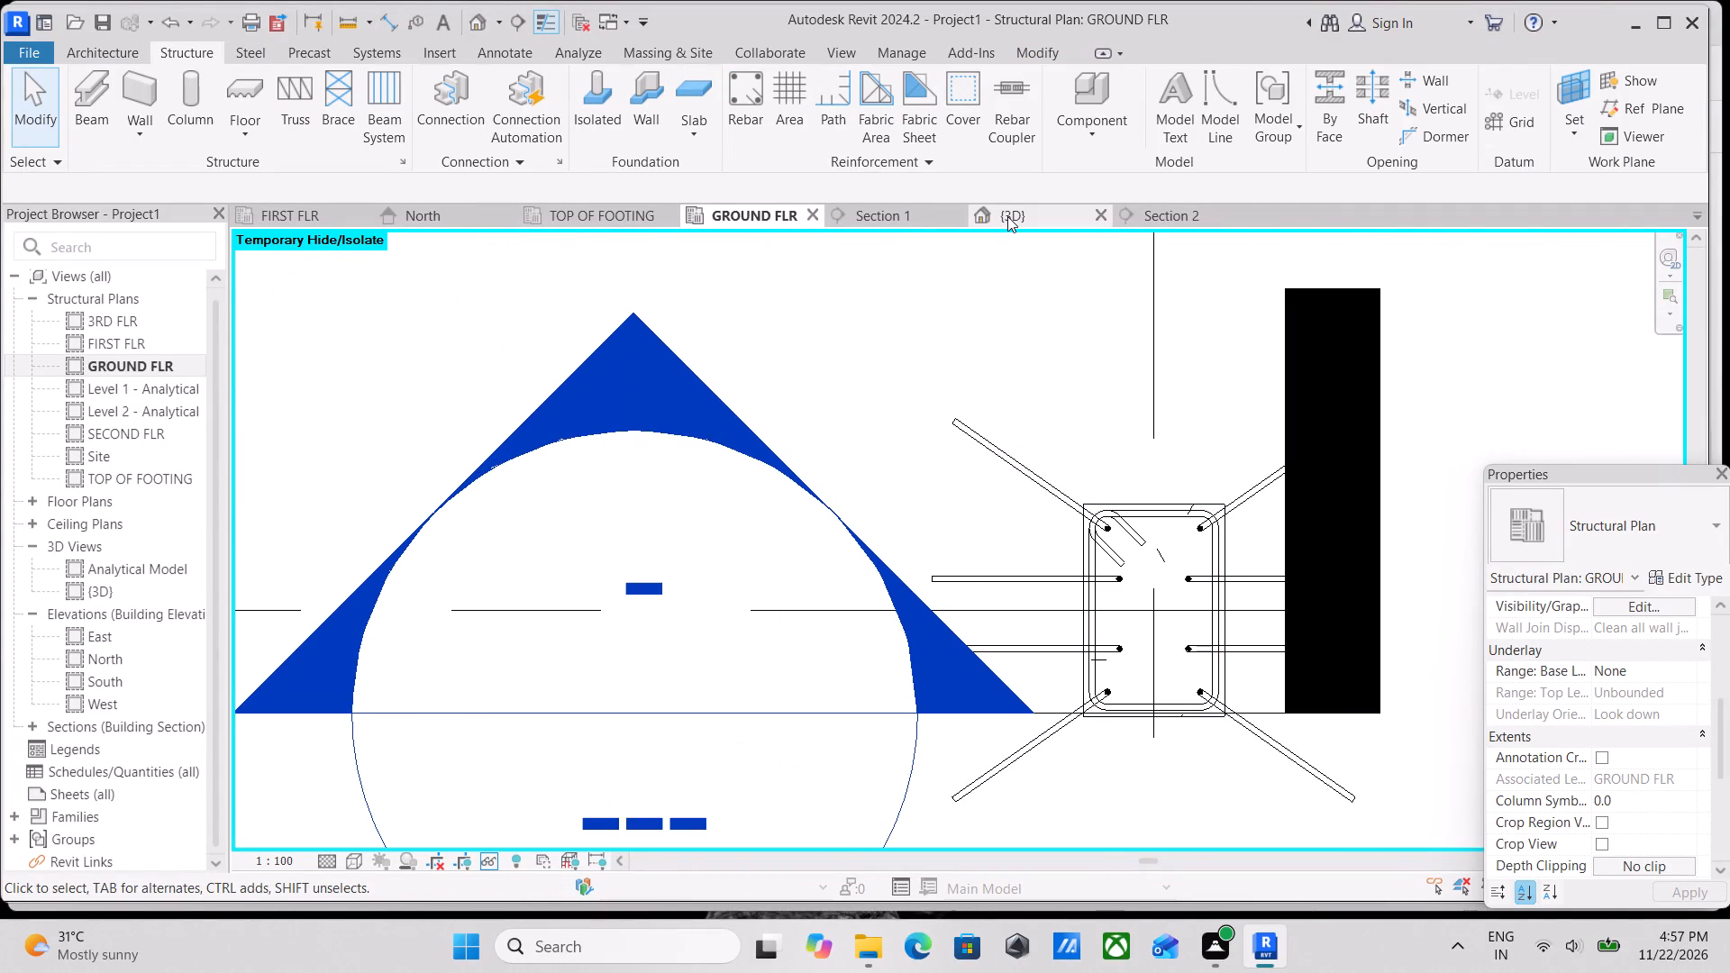
In Section 1, set the M_T1 column tie to show unobscured in the {3D} view.
click(1007, 216)
scroll(1042, 502, down, 3)
middle_click(1042, 502)
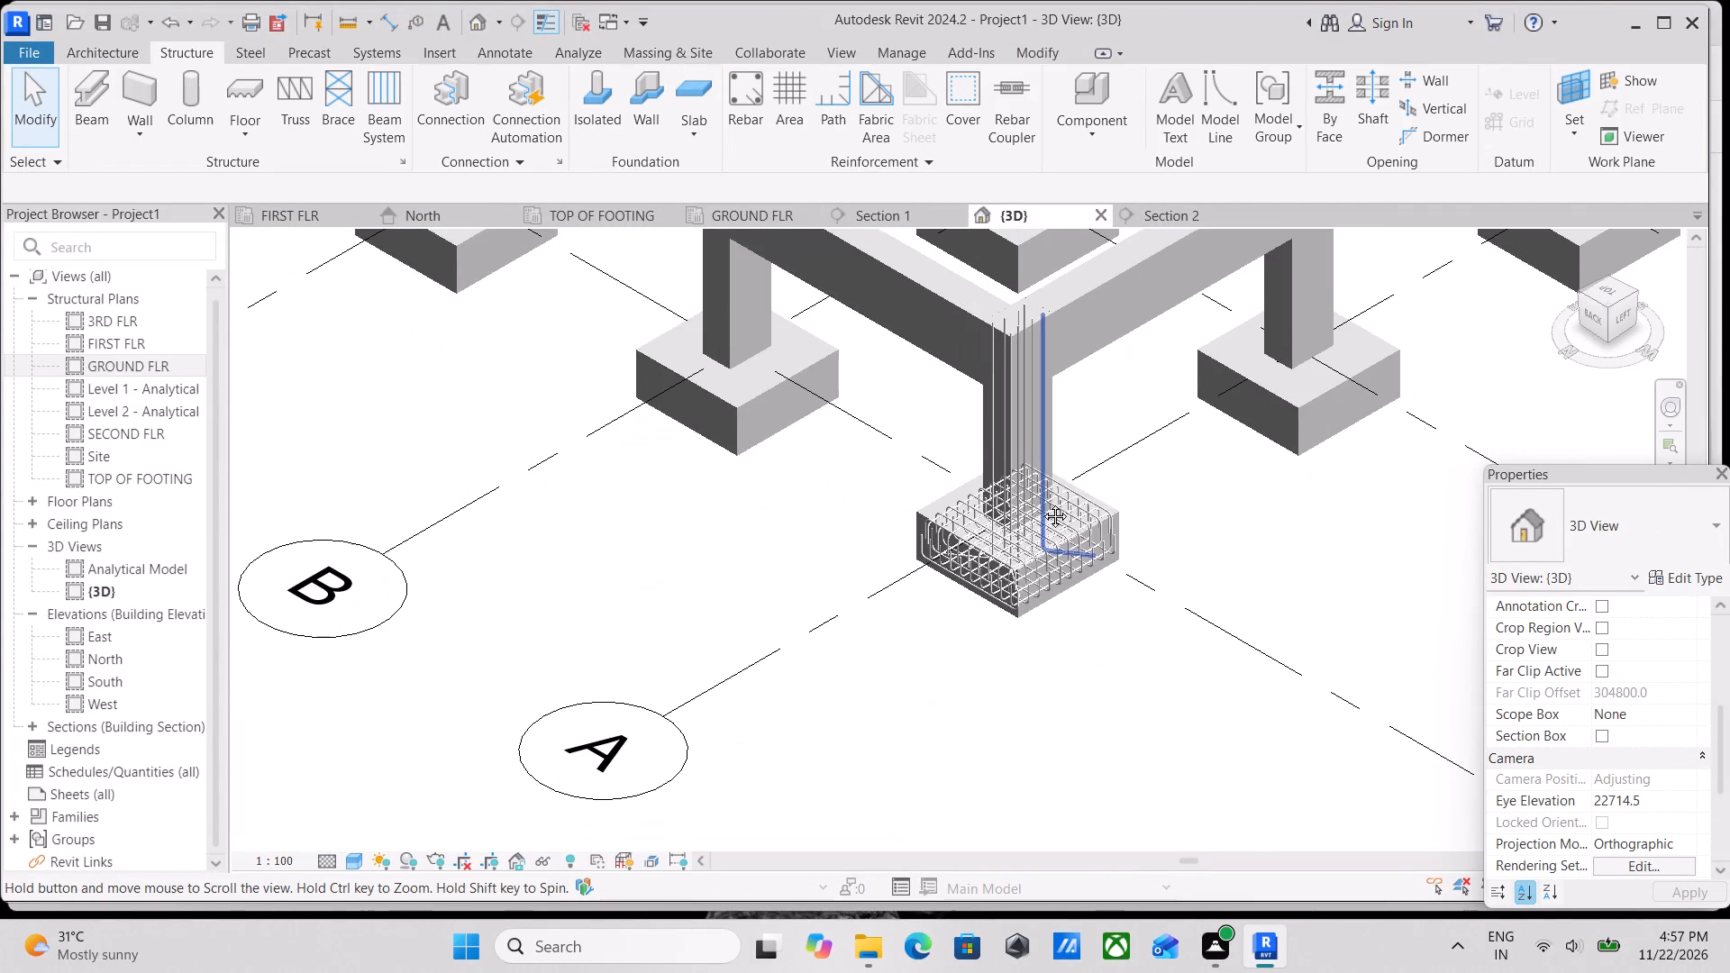
click(914, 213)
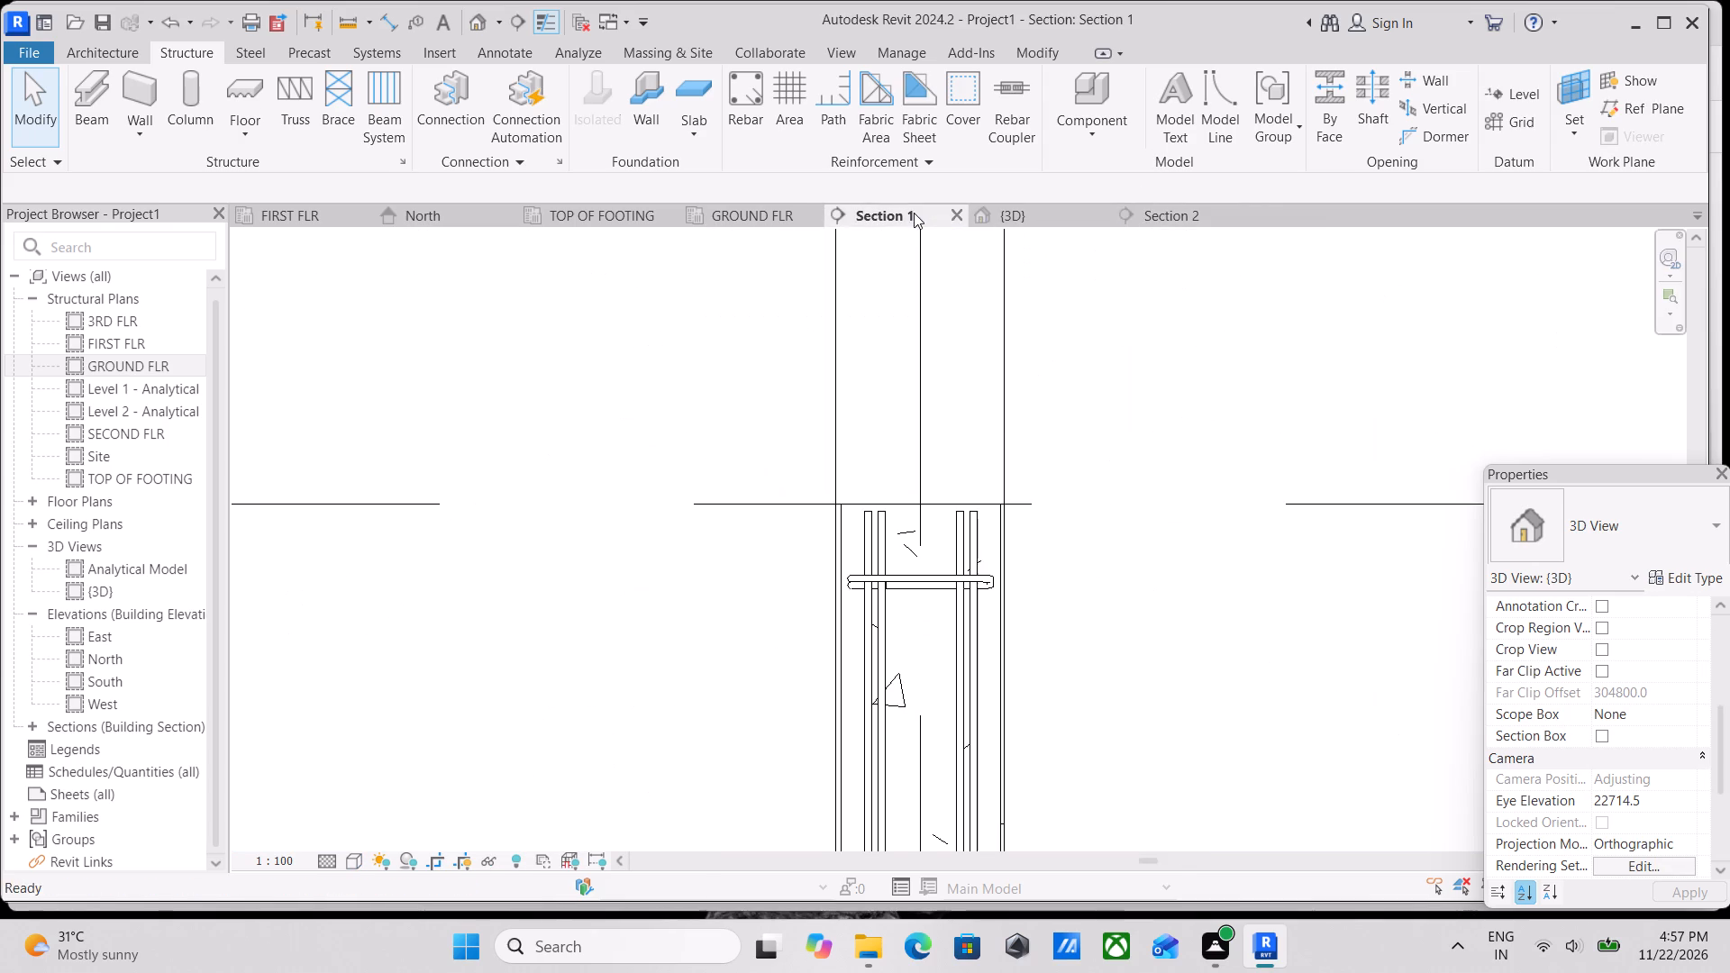
click(933, 568)
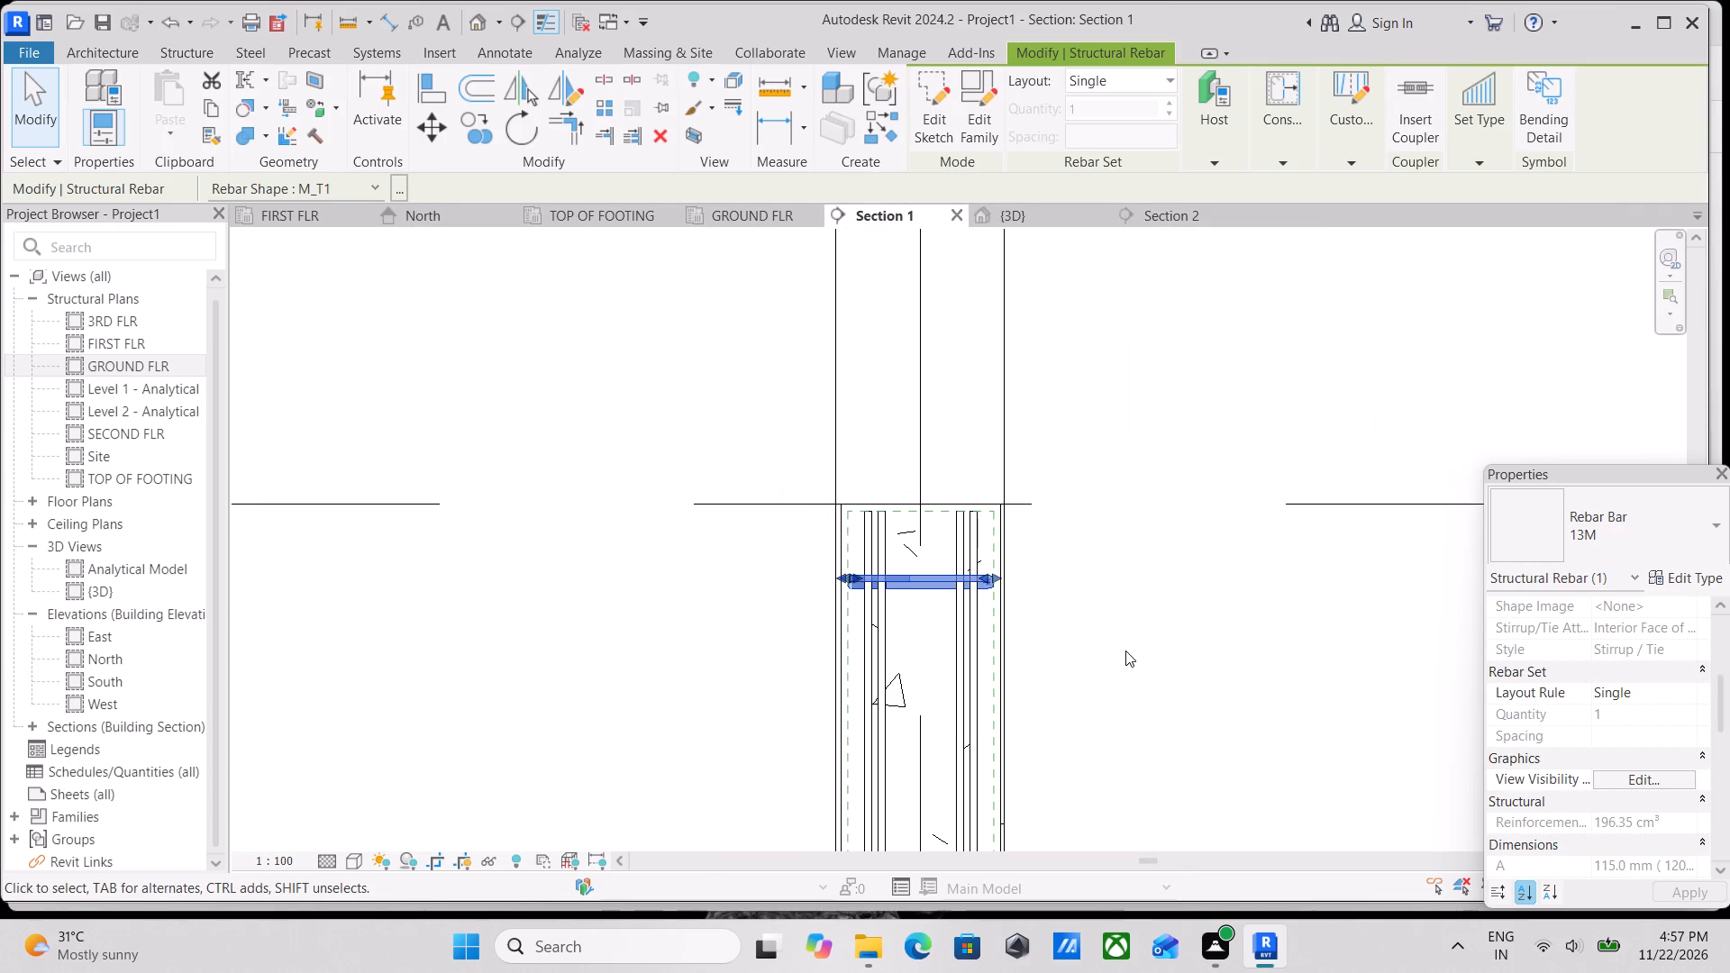
click(1649, 777)
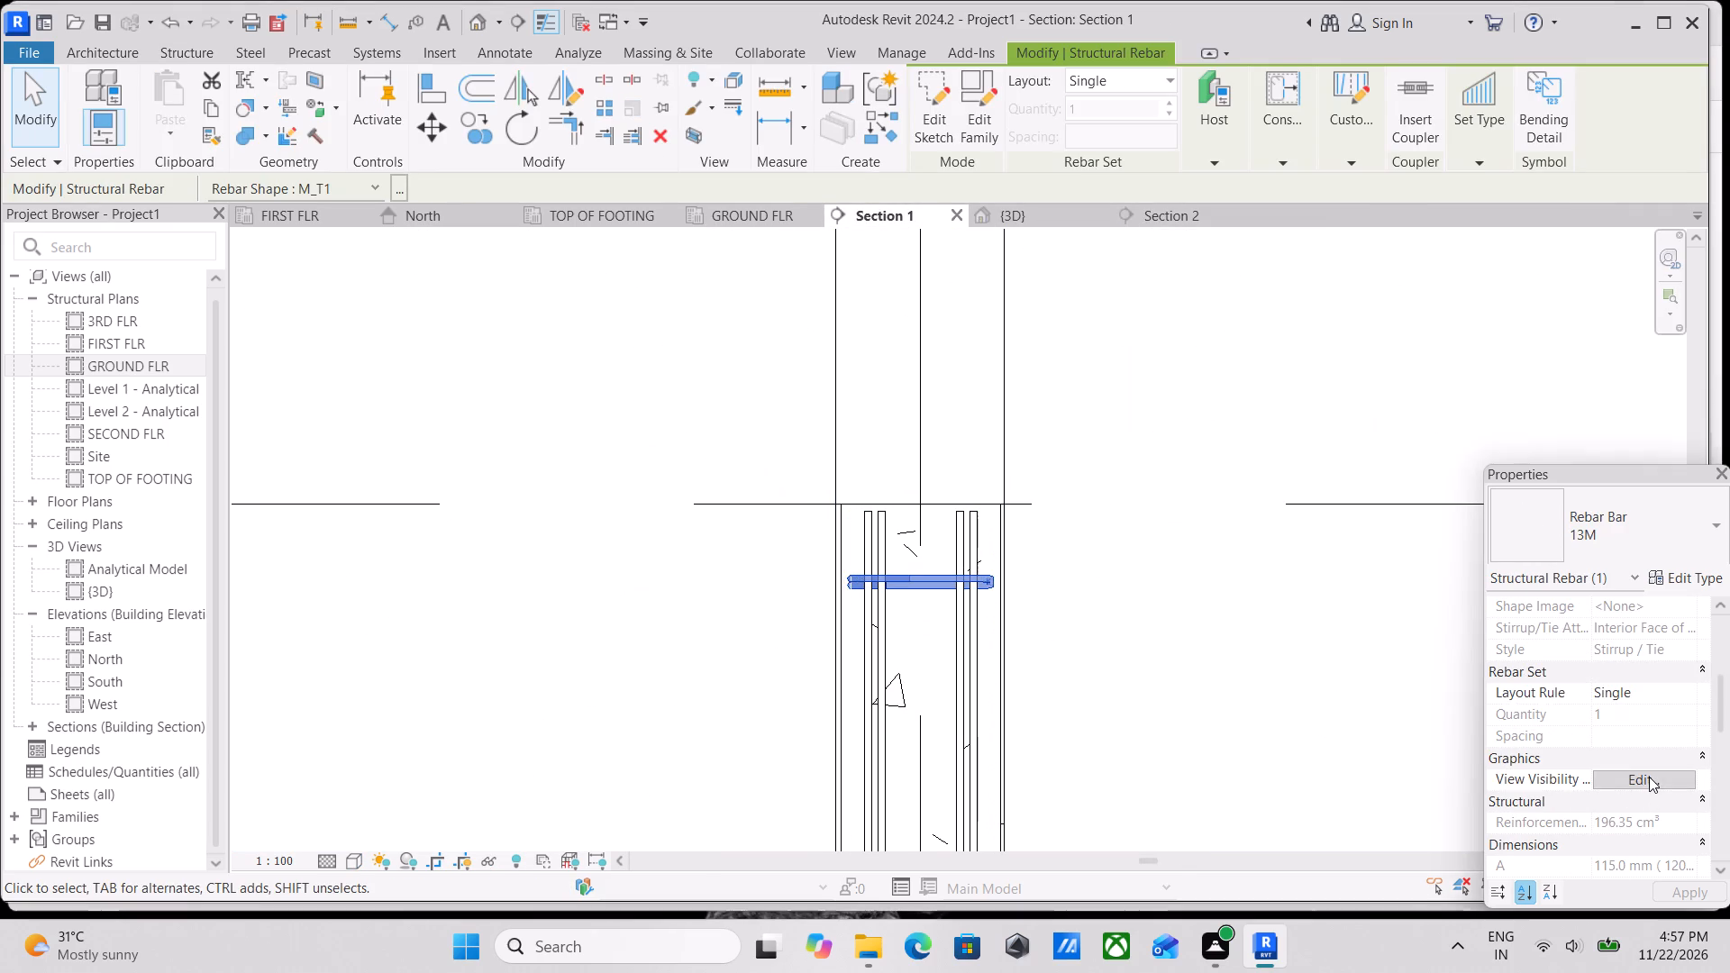
click(1595, 625)
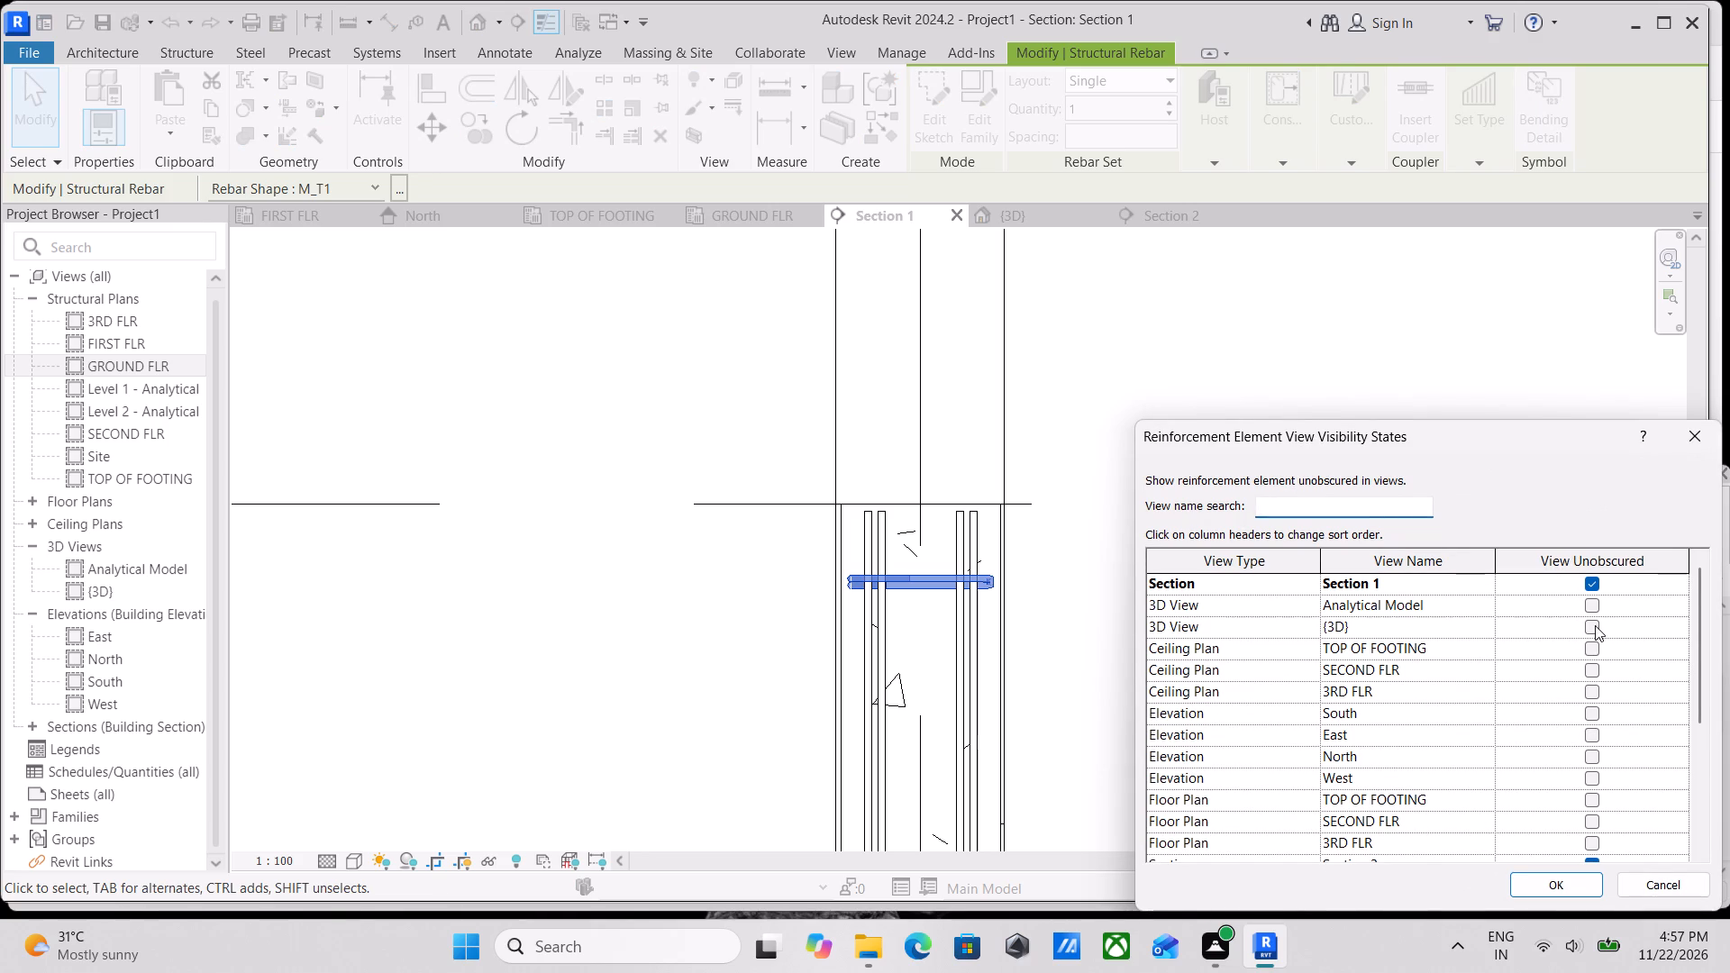
click(1549, 883)
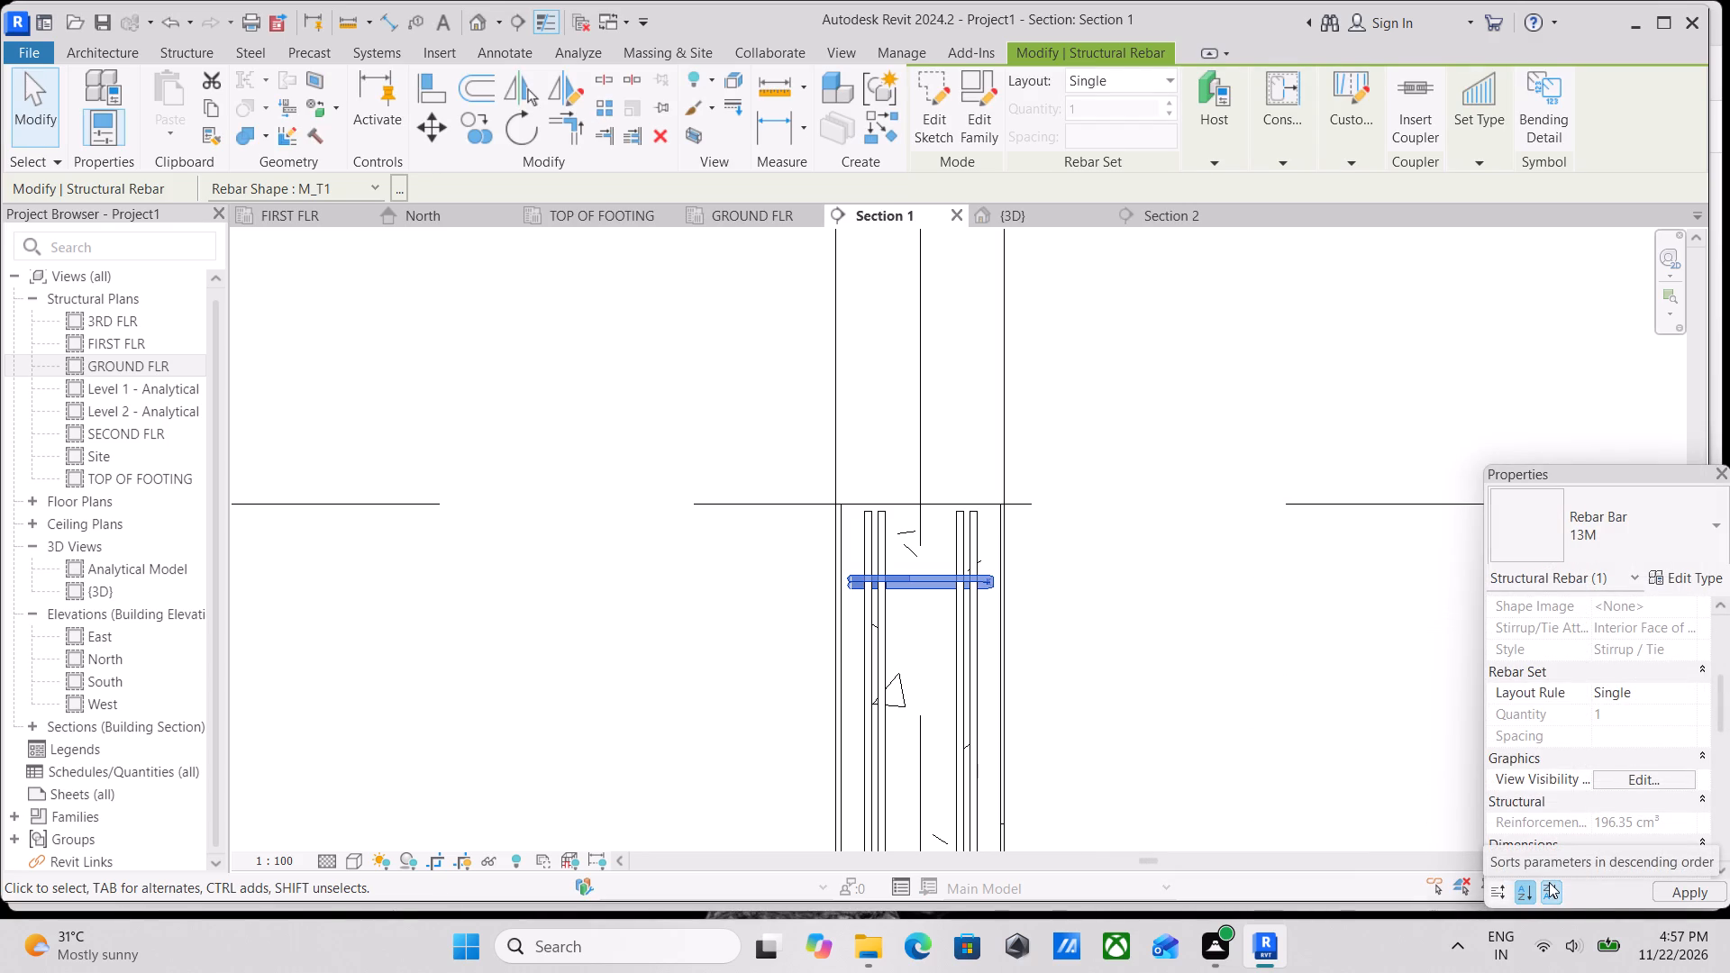
scroll(903, 574, up, 3)
key(Escape)
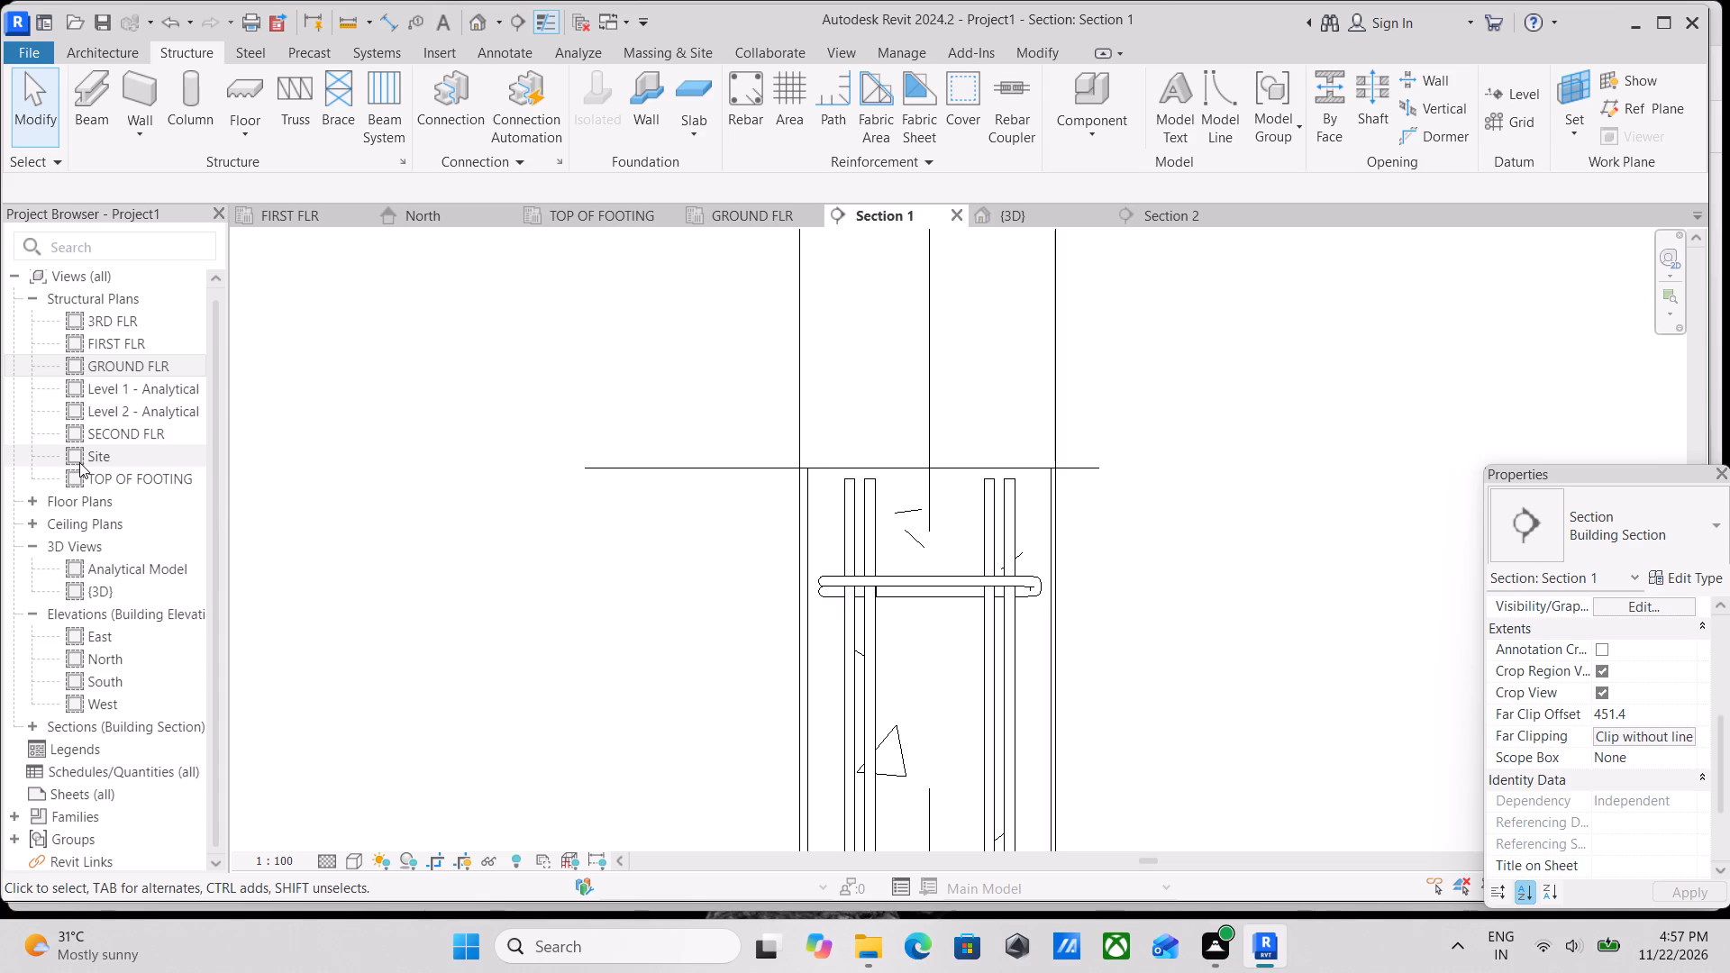
Set the M_T1 tie's rebar layout to Maximum Spacing with a spacing of 120 mm.
scroll(354, 533, up, 1)
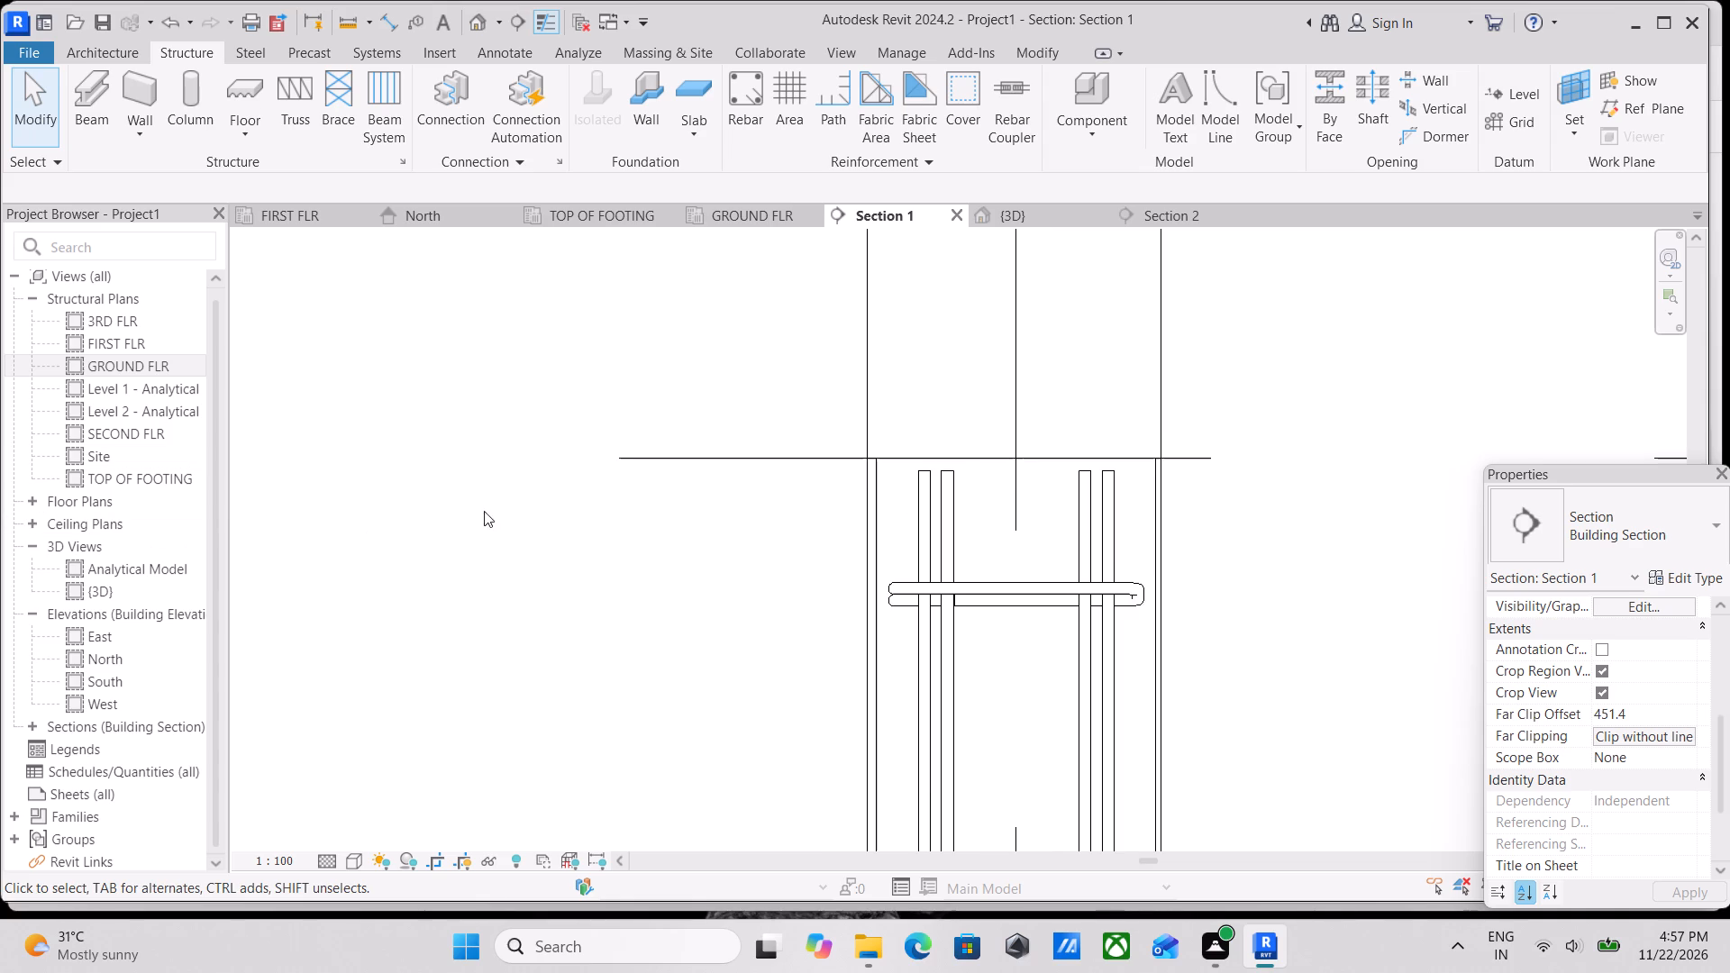
middle_drag(669, 412, 441, 325)
scroll(667, 462, down, 1)
middle_drag(657, 454, 538, 398)
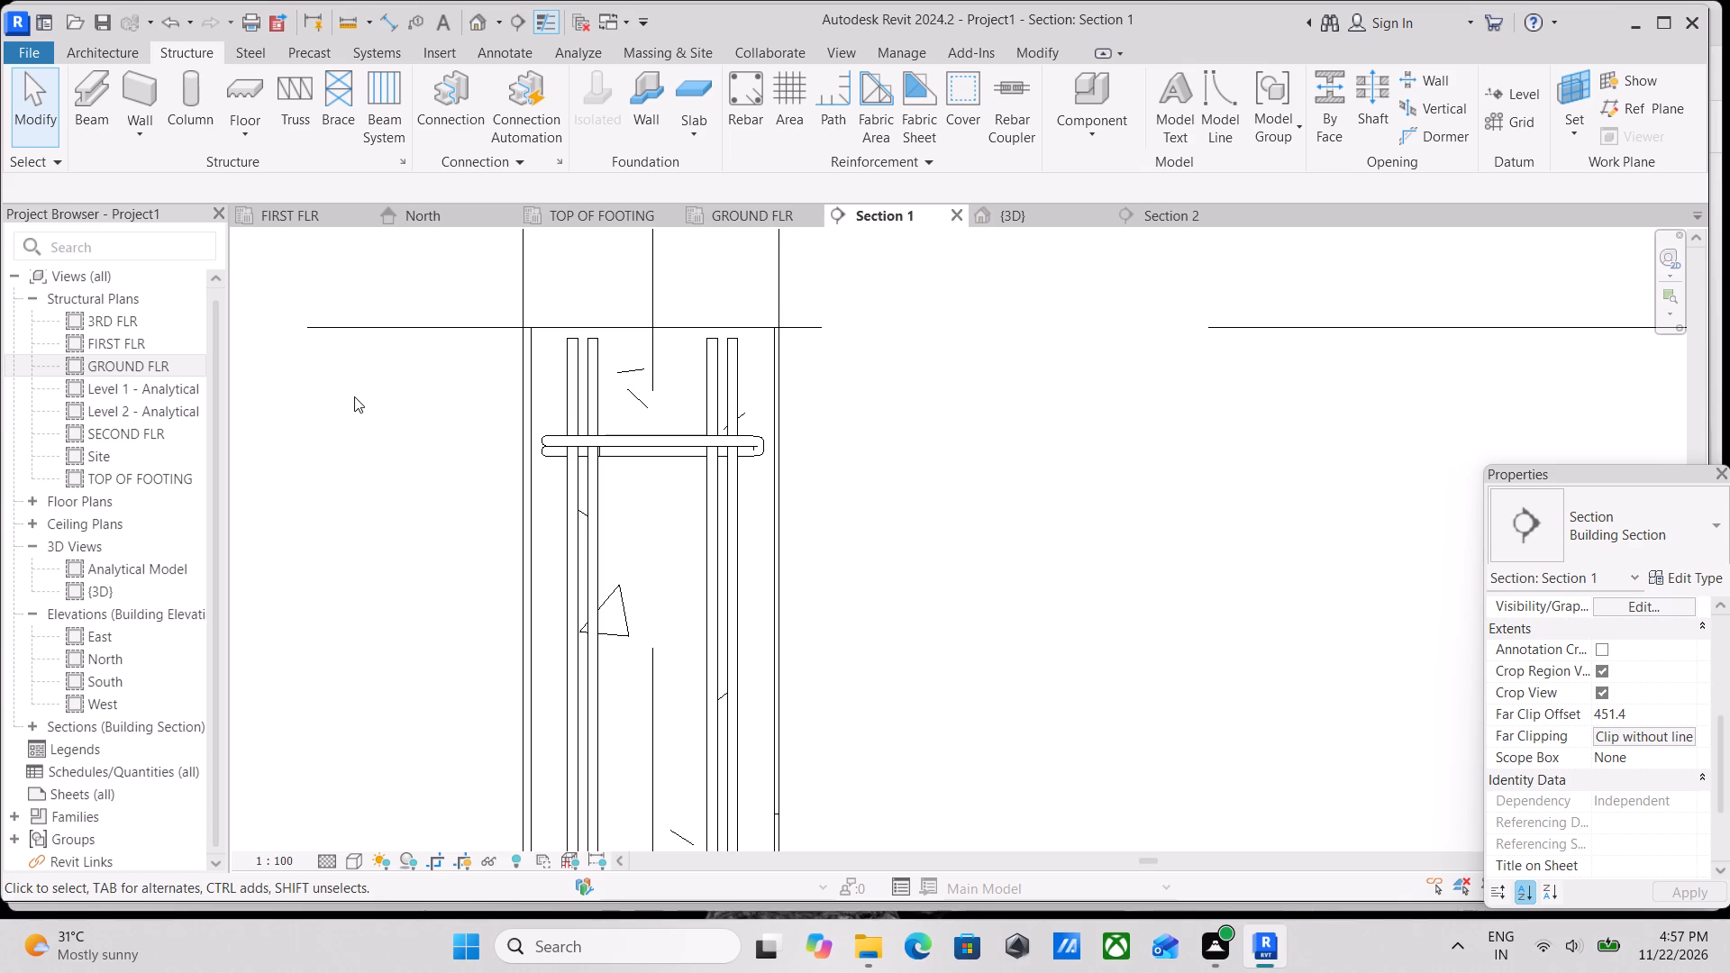
click(673, 454)
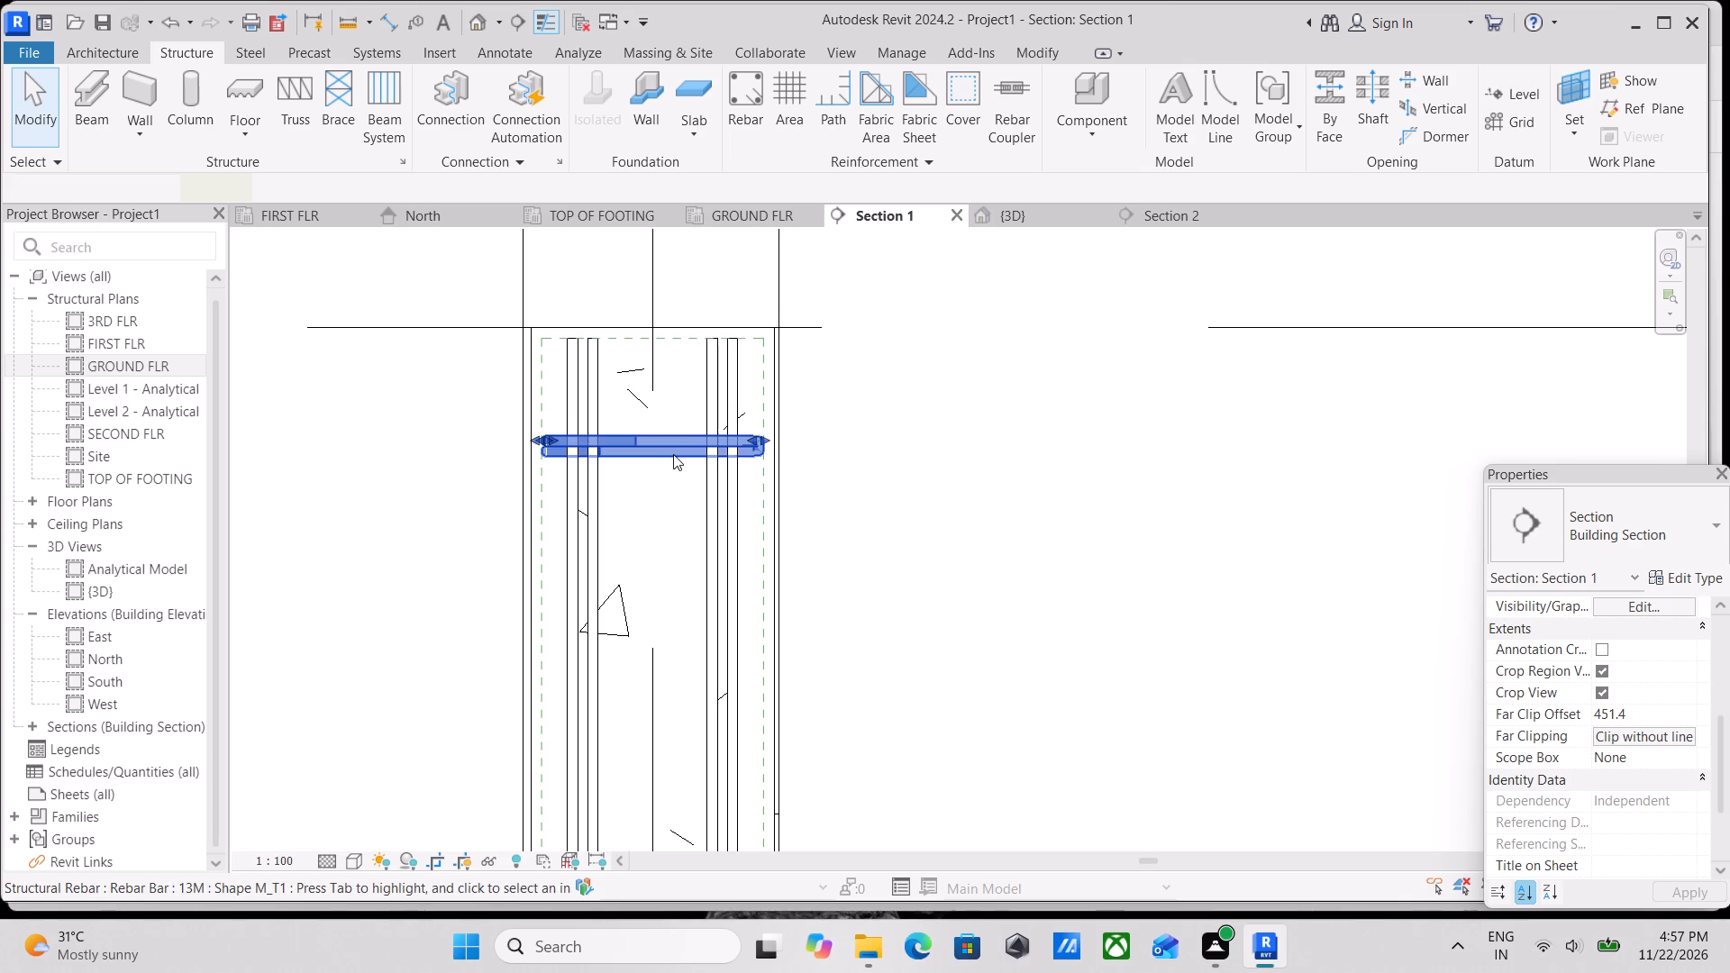
click(1132, 77)
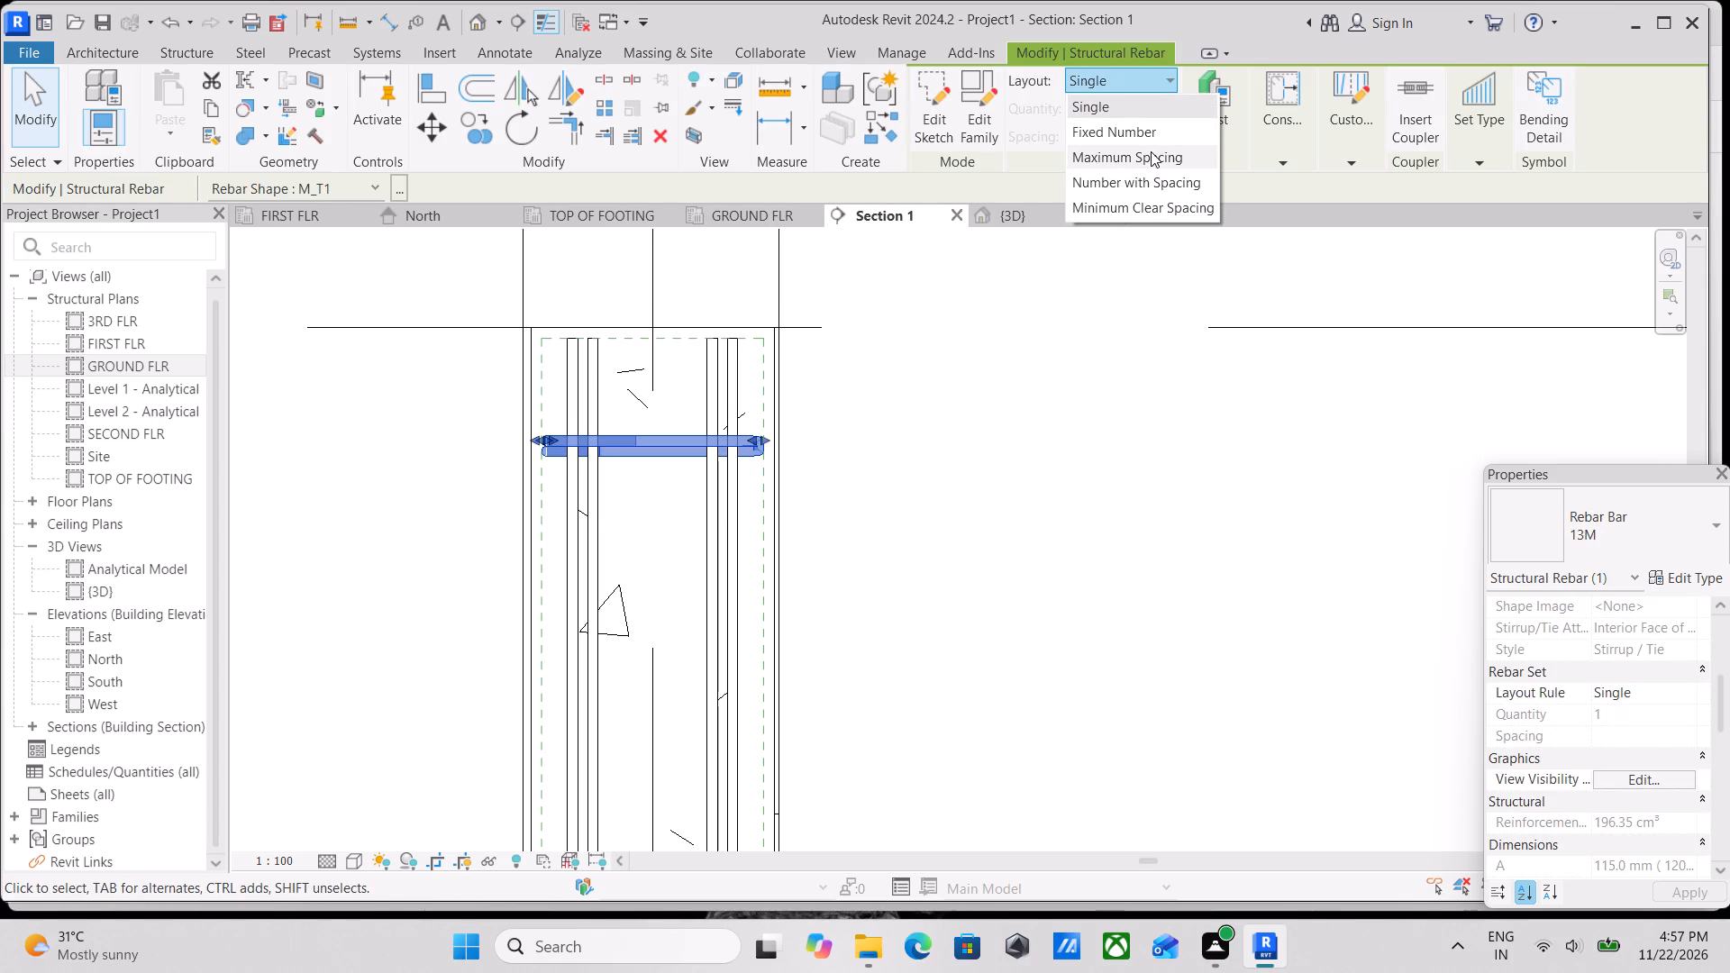
click(1151, 151)
drag(1135, 137, 1034, 141)
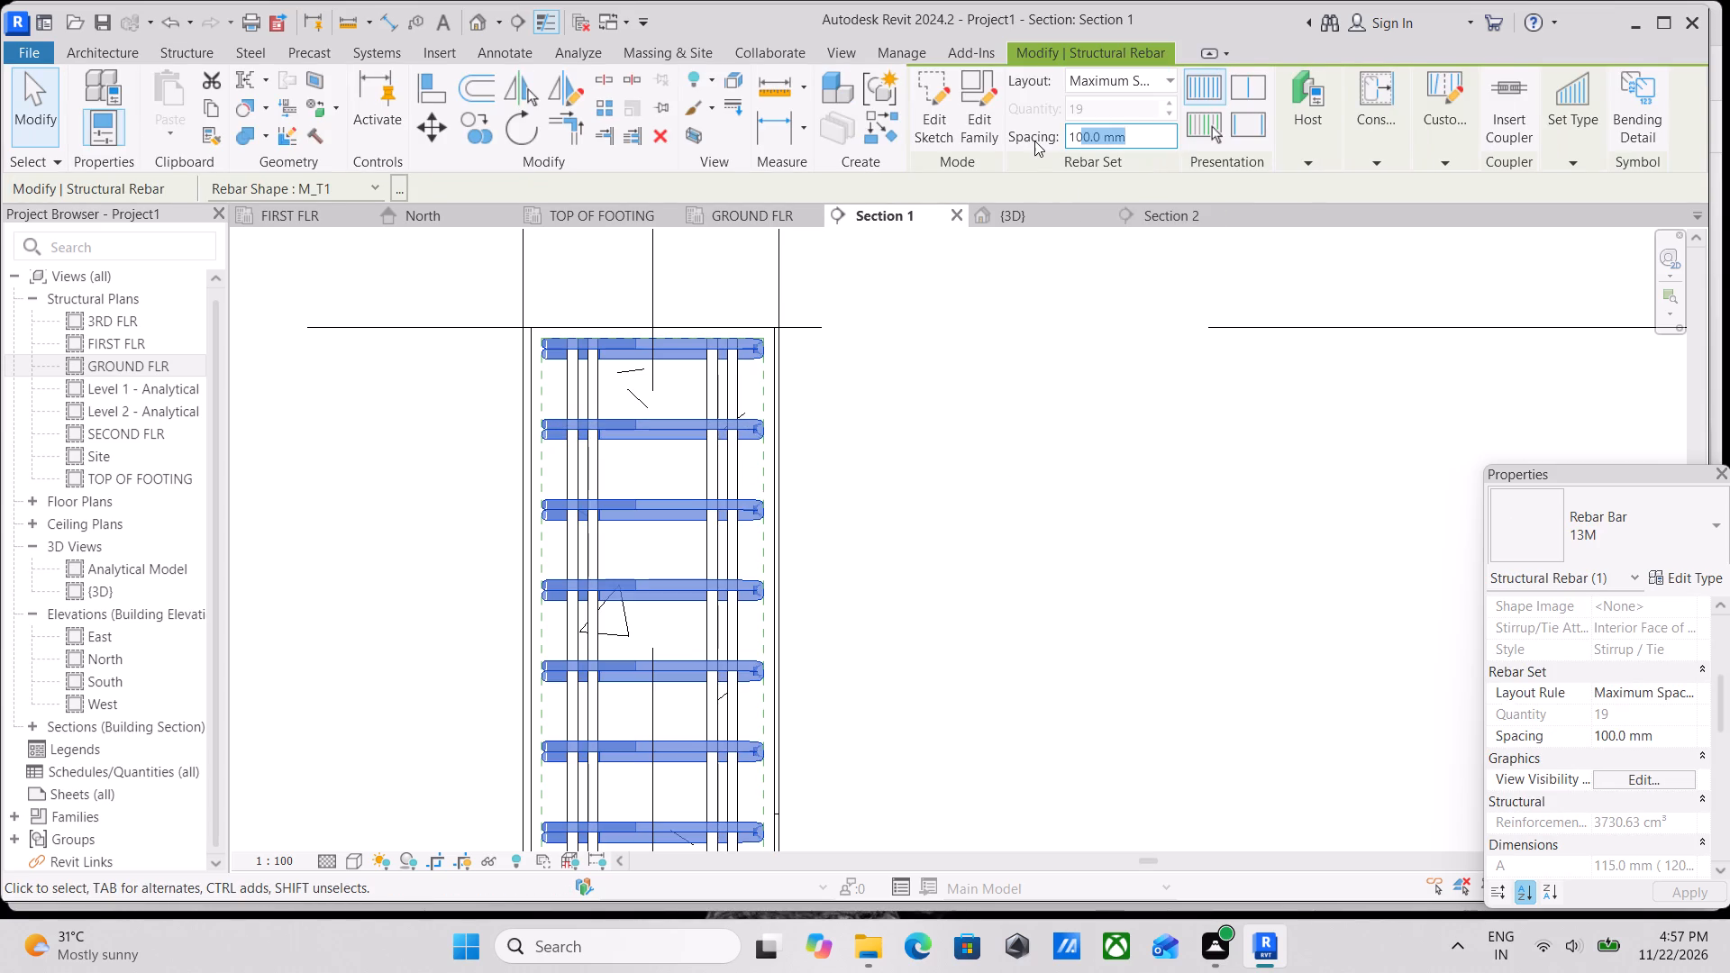
drag(1034, 141, 1030, 141)
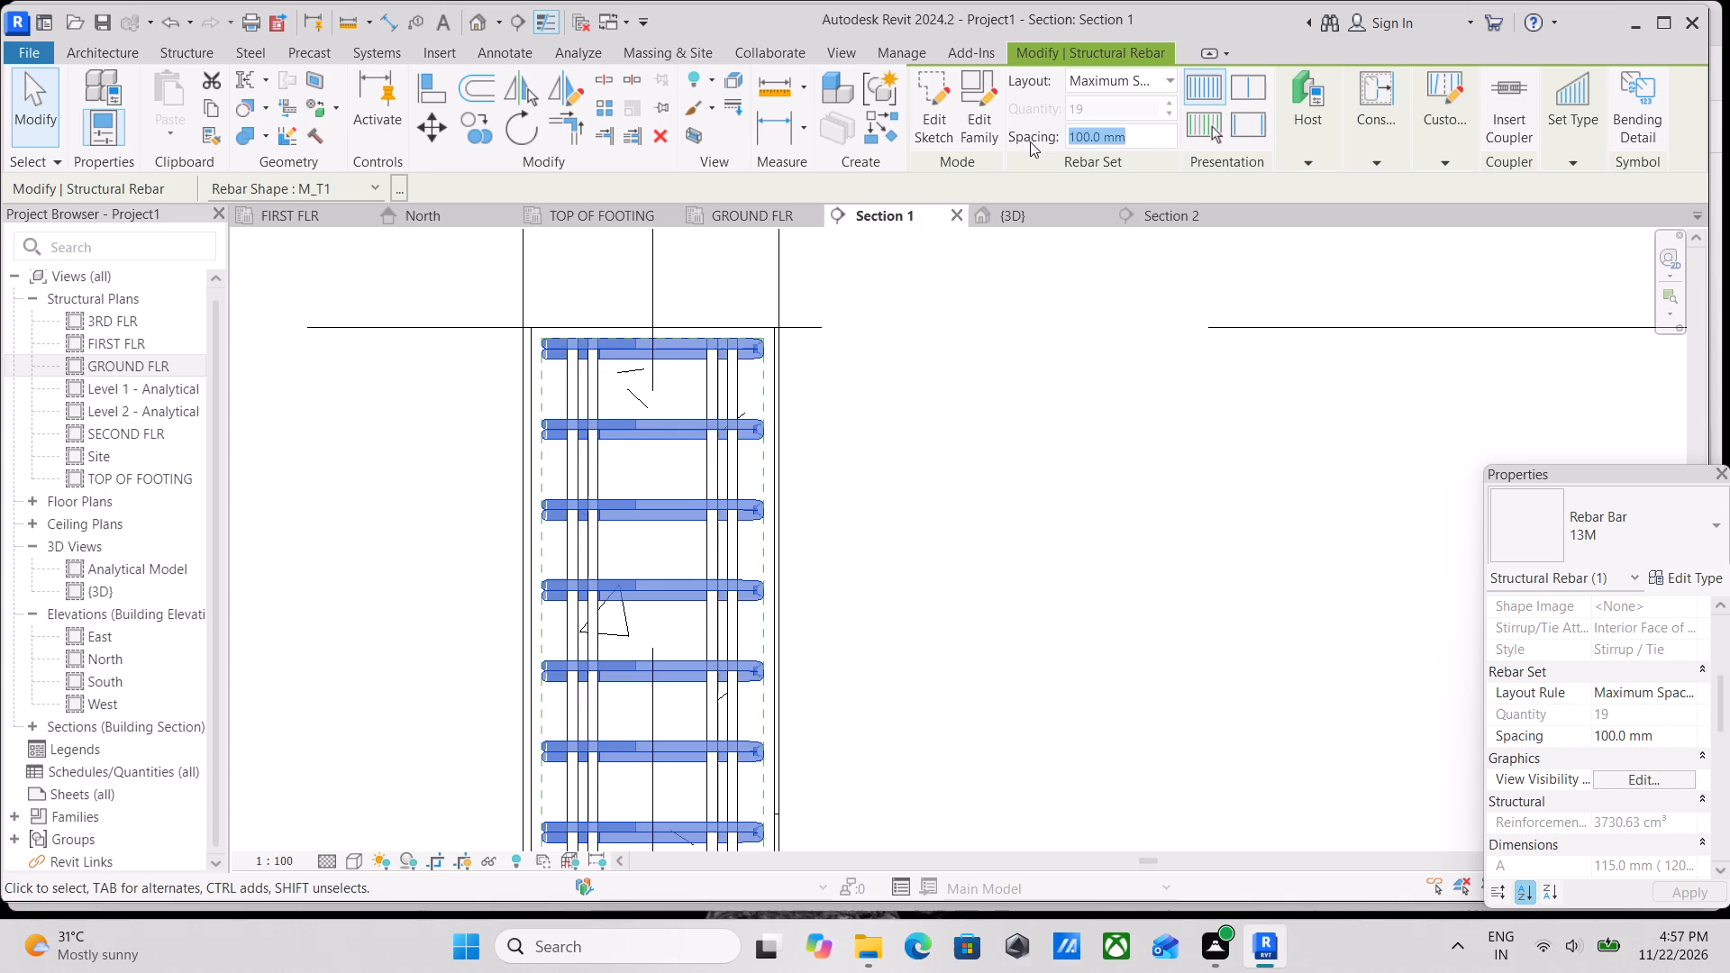
text(120)
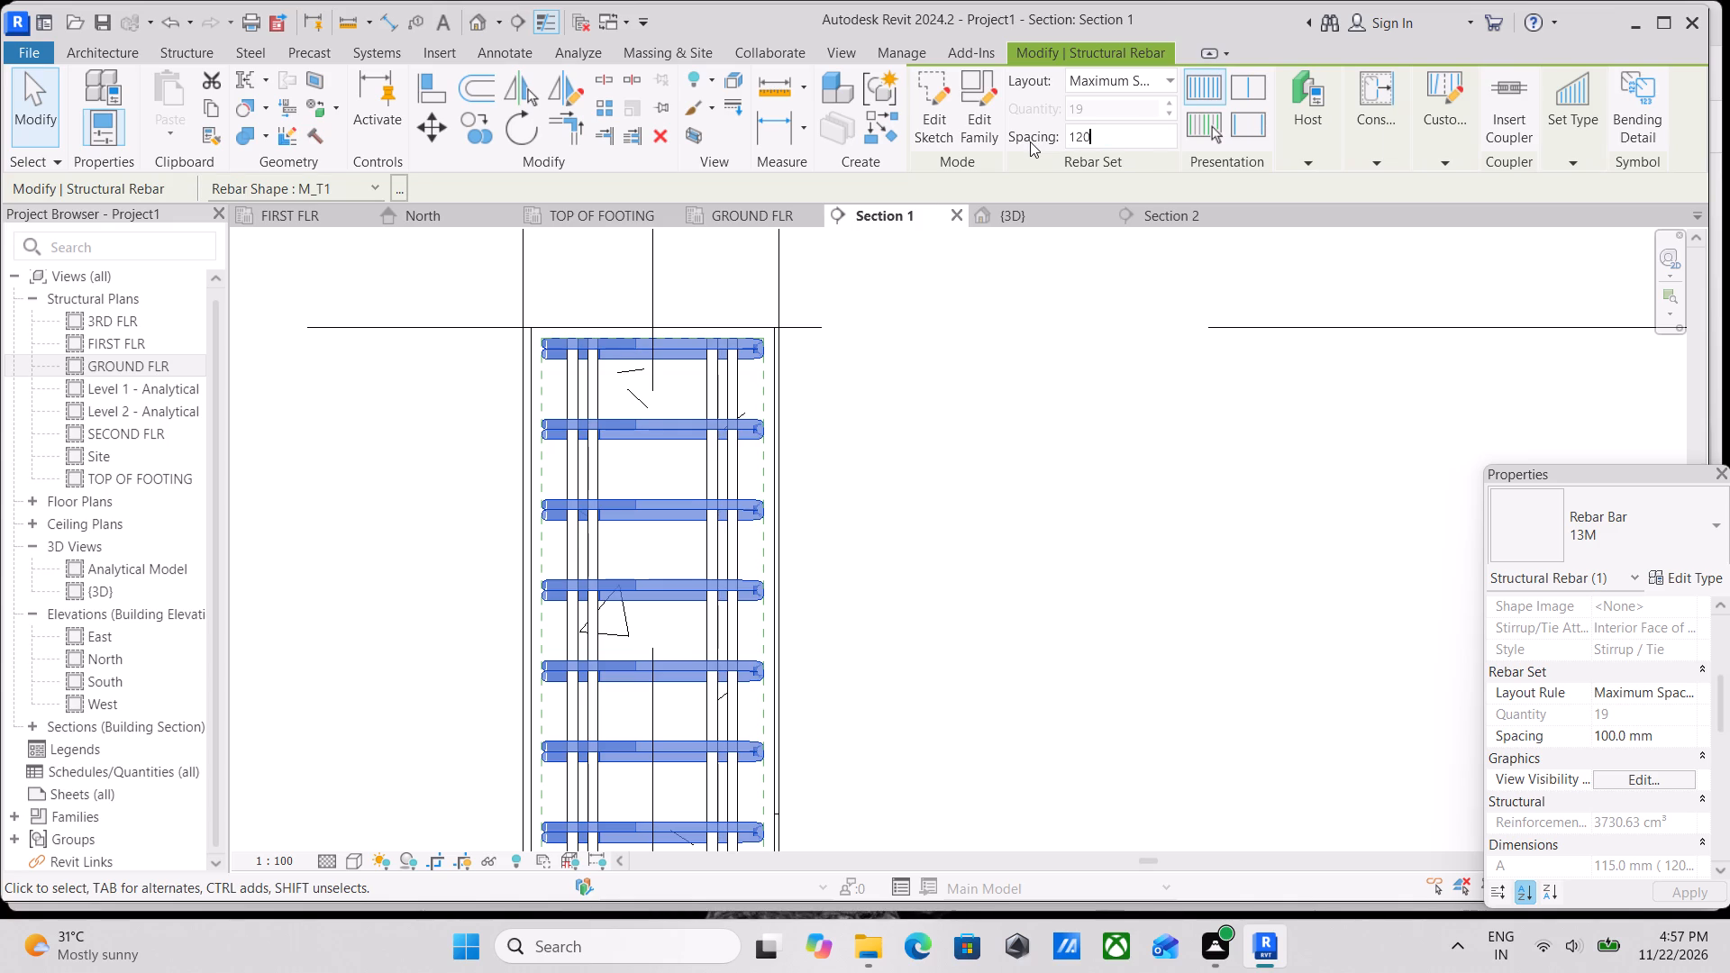
text(MM)
key(Return)
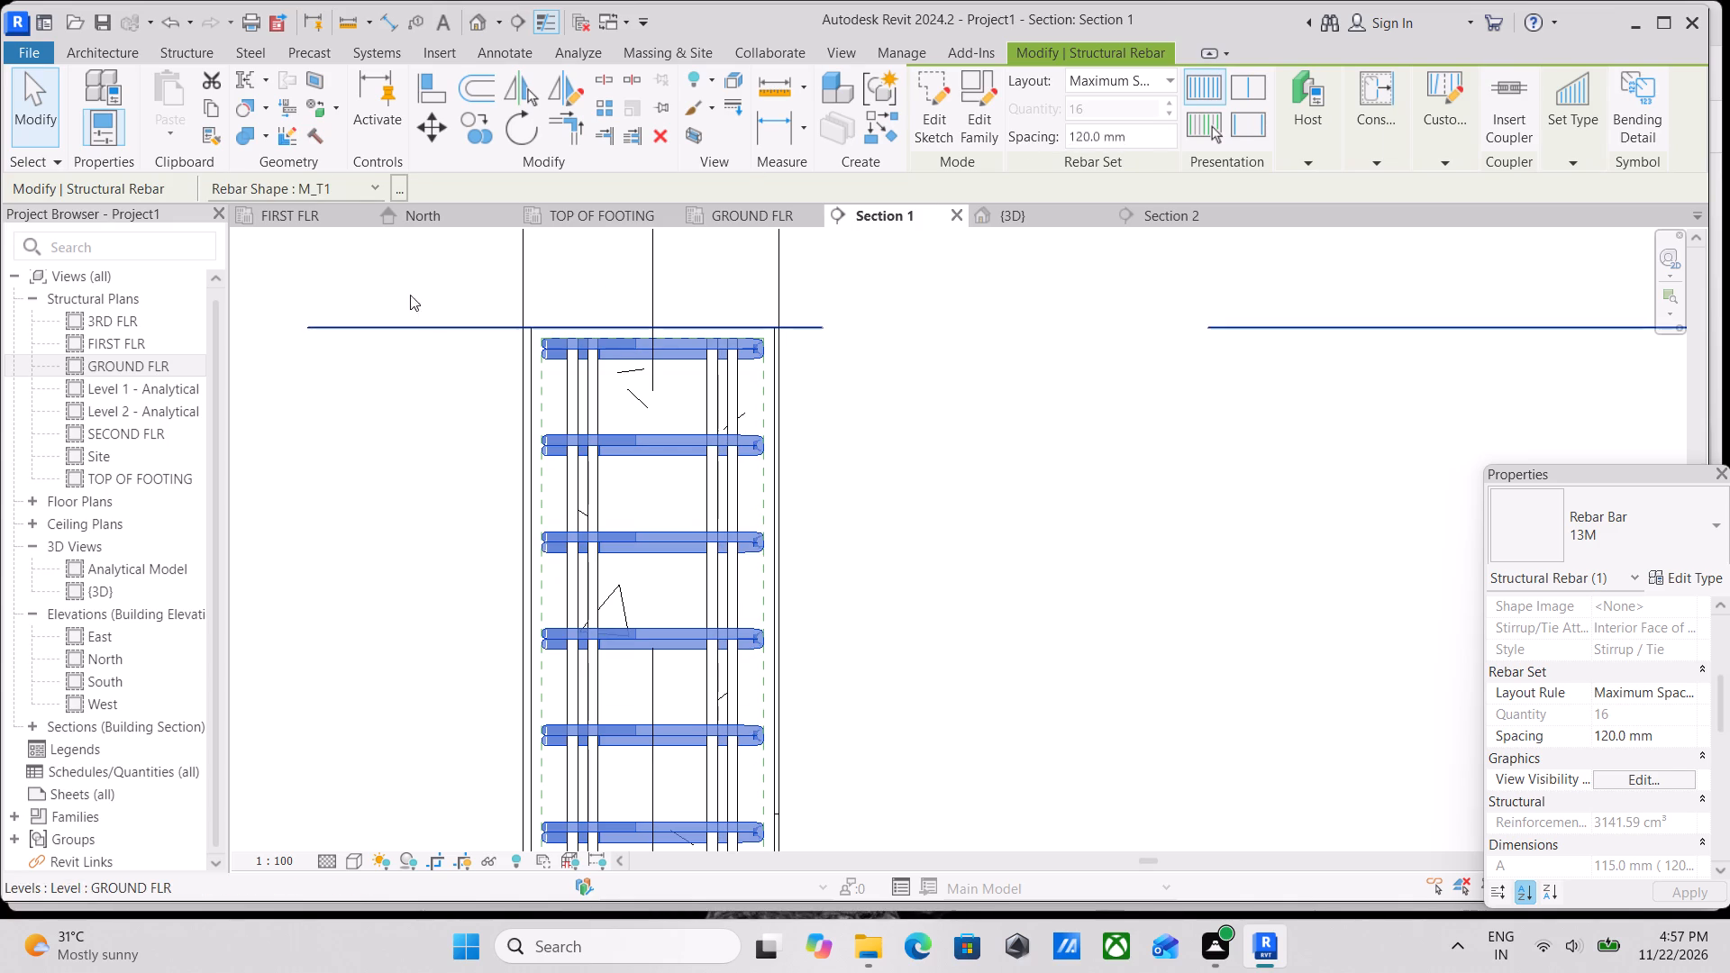
key(Escape)
Examine the M_T1 tie set in Section 1 along the column's full height, from its top down to the footing.
click(627, 352)
drag(650, 351, 651, 362)
middle_drag(643, 378, 701, 216)
scroll(687, 442, down, 3)
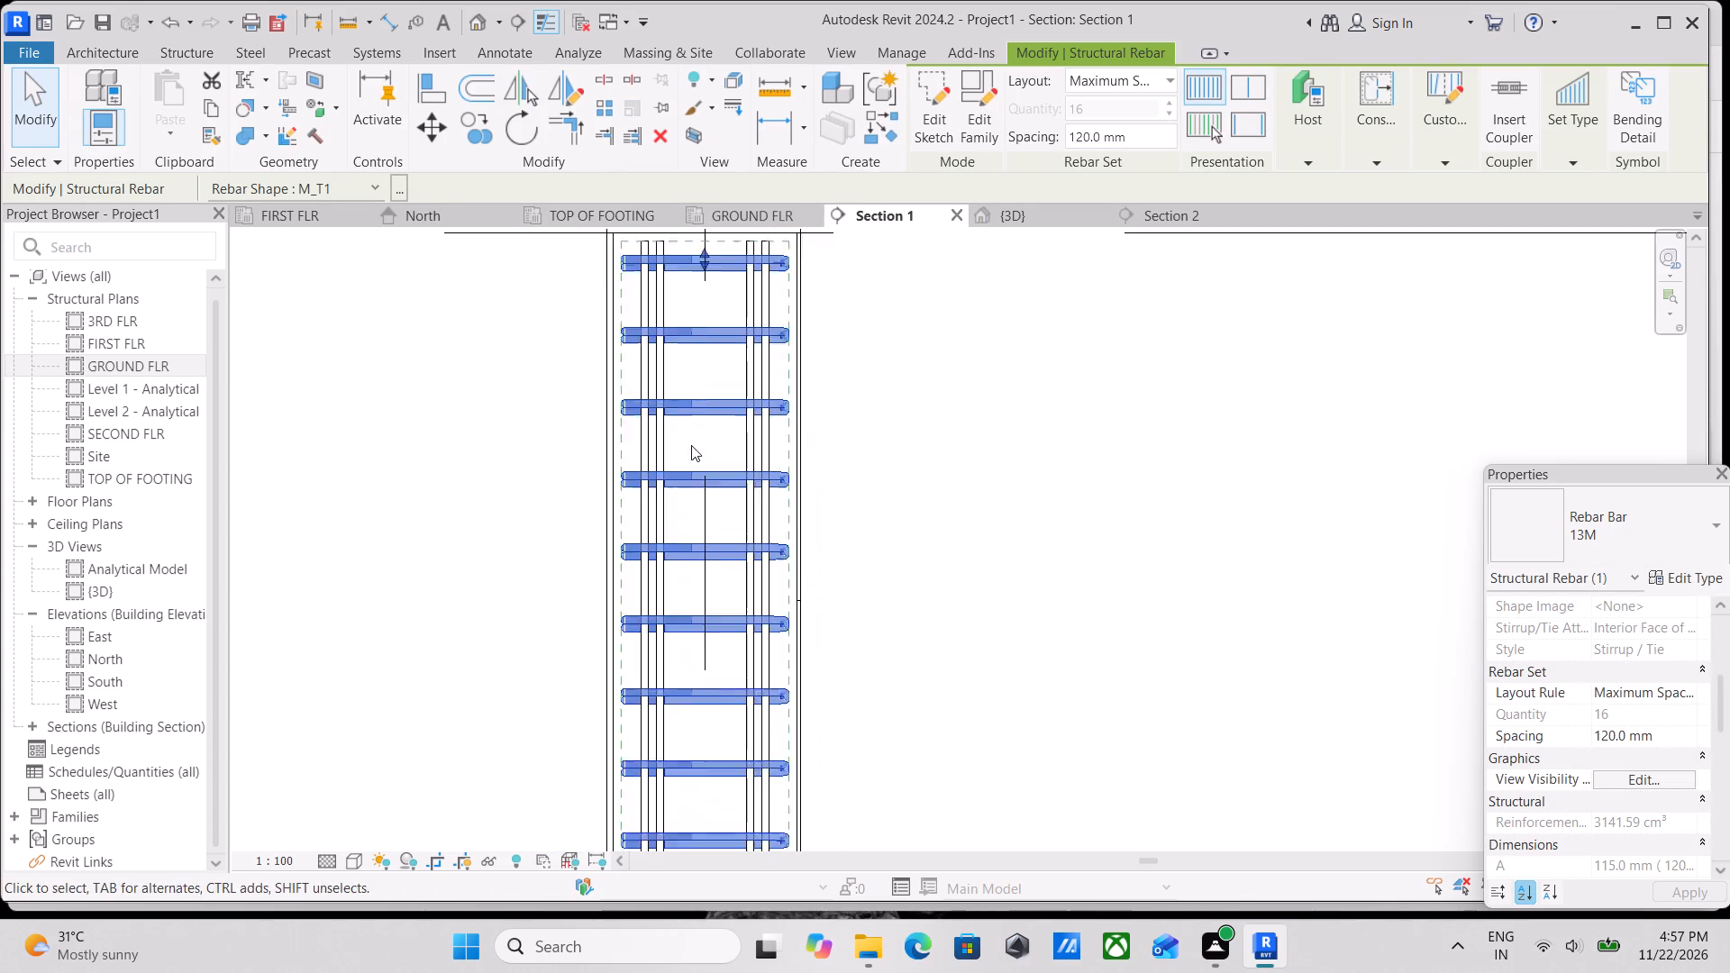
scroll(691, 445, down, 2)
middle_drag(716, 441, 797, 319)
scroll(770, 523, down, 4)
middle_drag(771, 520, 778, 473)
middle_drag(780, 615, 787, 557)
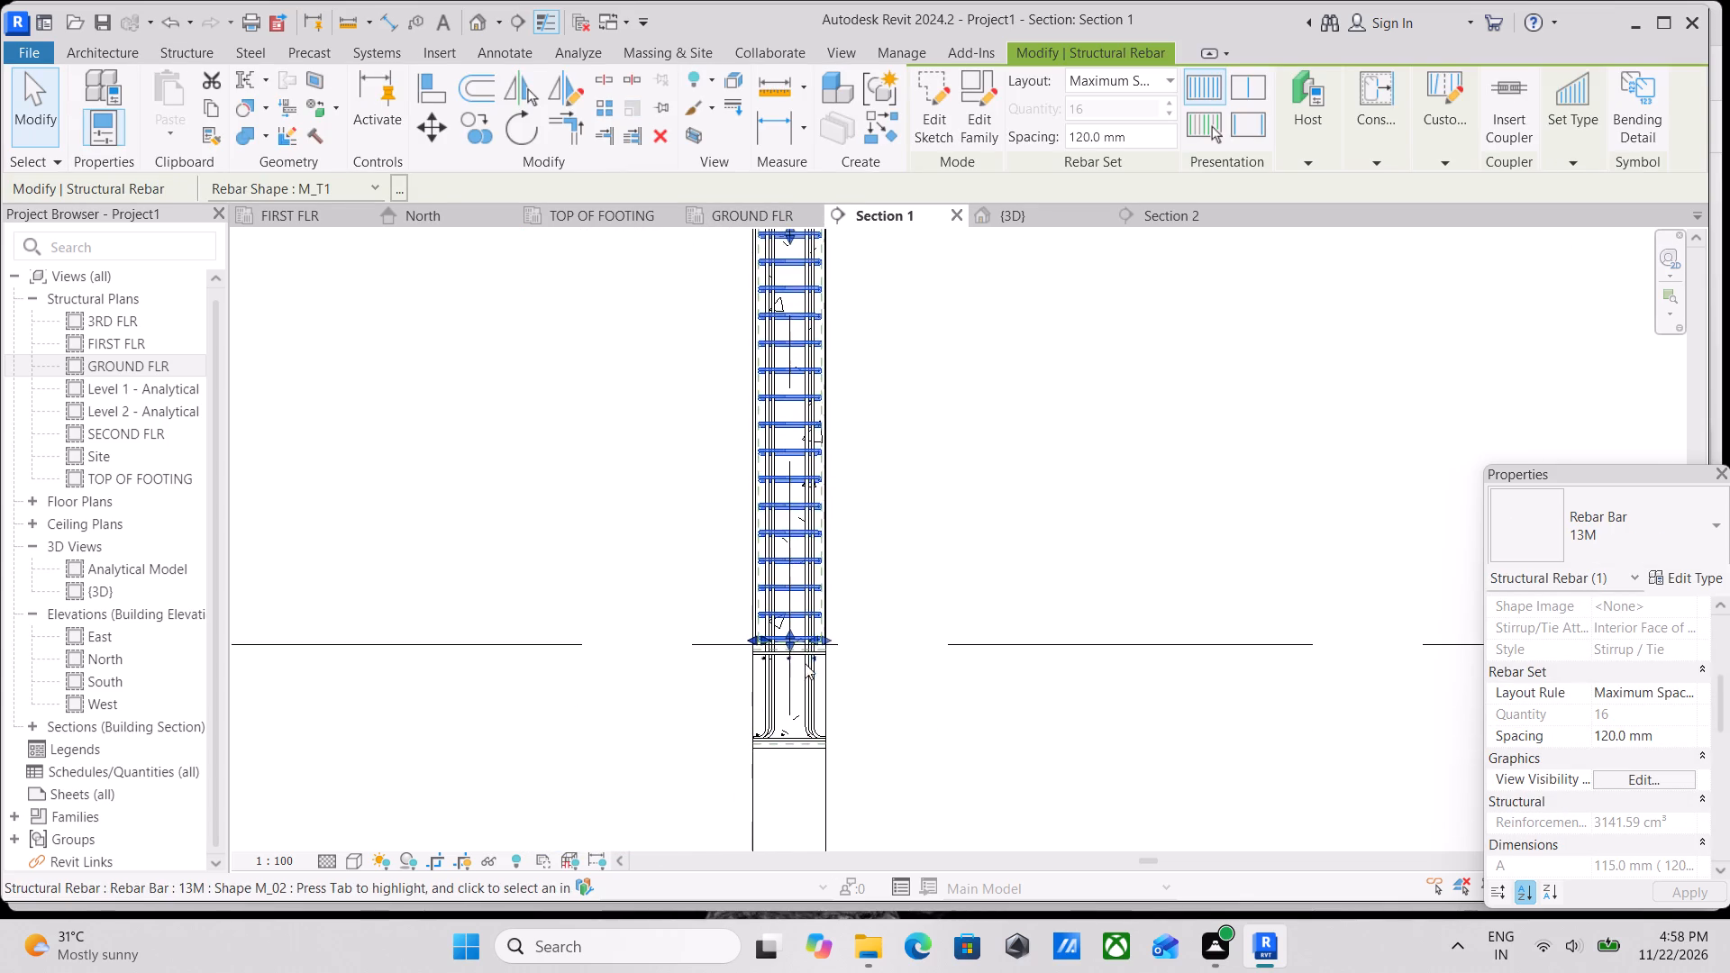
scroll(798, 681, up, 3)
scroll(780, 646, down, 1)
middle_drag(780, 645, 770, 720)
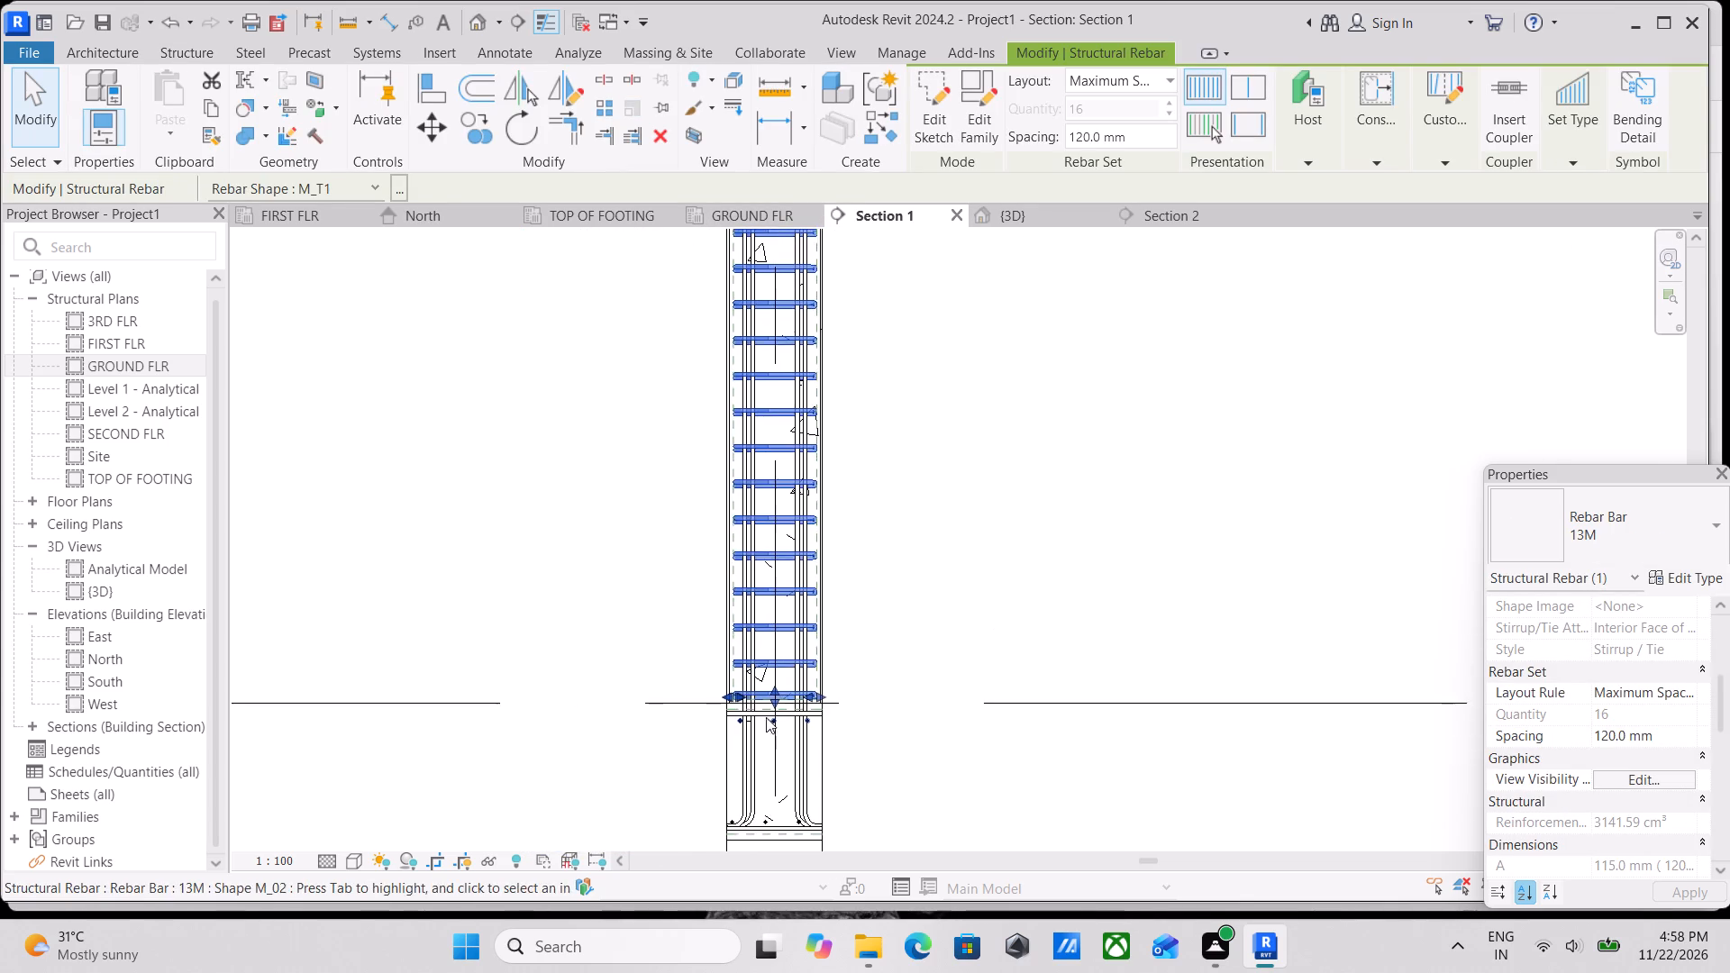
key(Escape)
scroll(787, 559, down, 3)
middle_drag(787, 559, 746, 683)
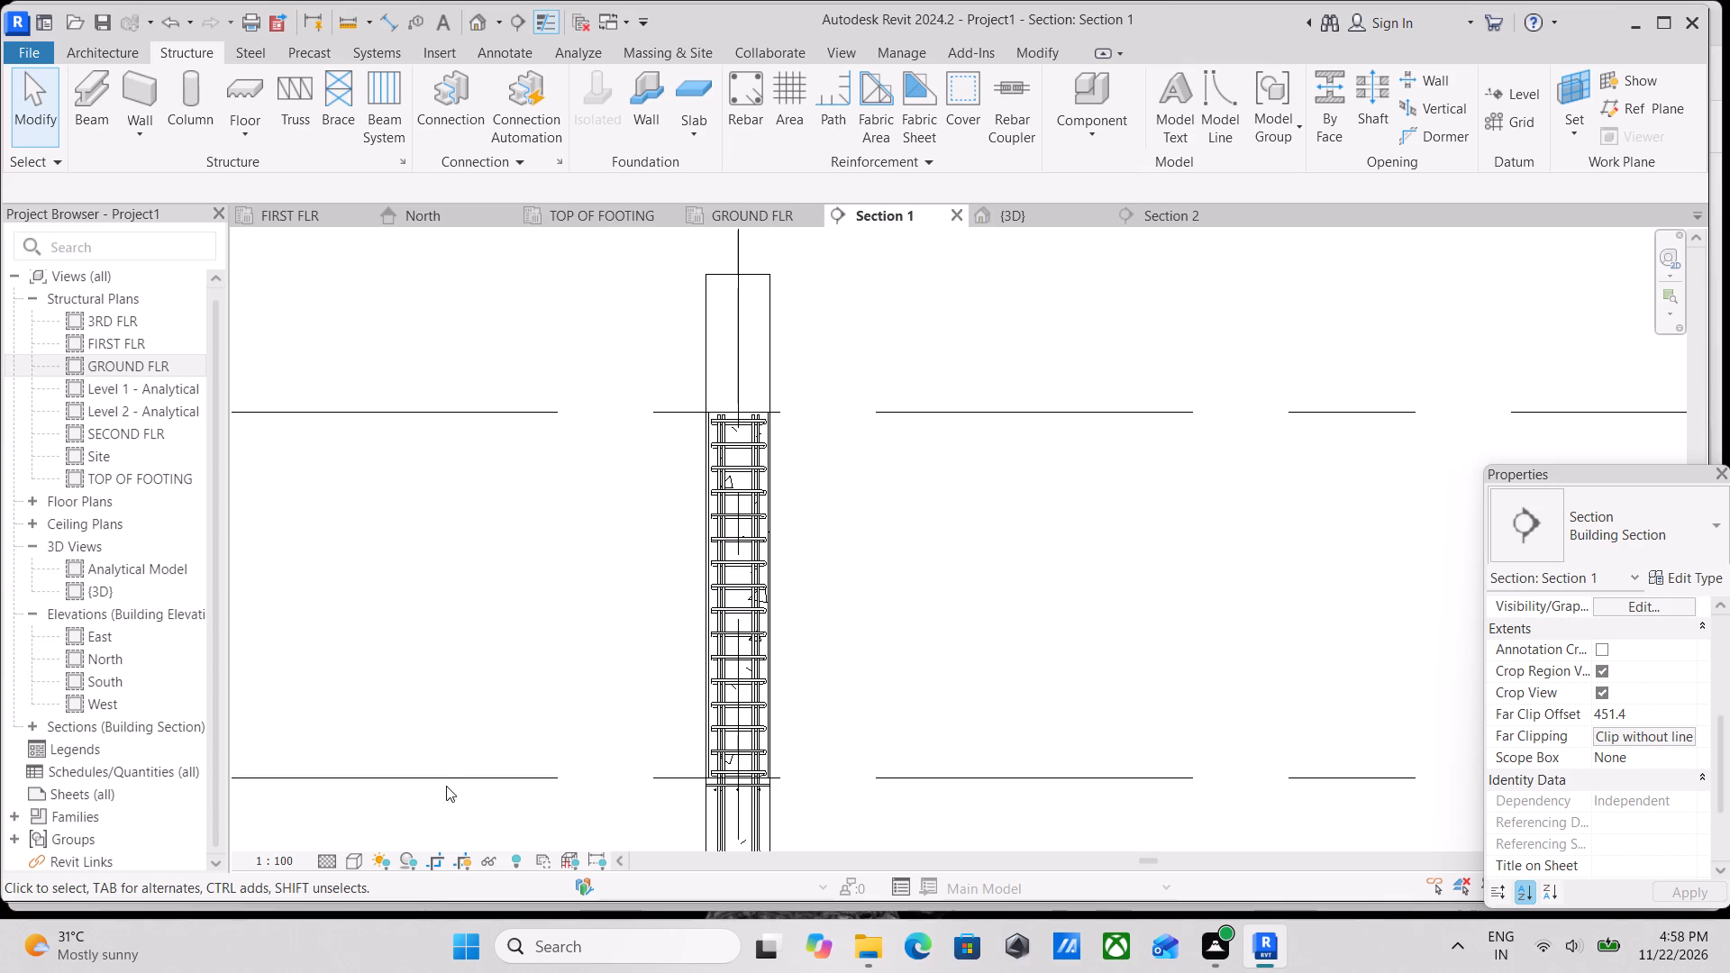
scroll(480, 609, down, 1)
scroll(733, 374, up, 4)
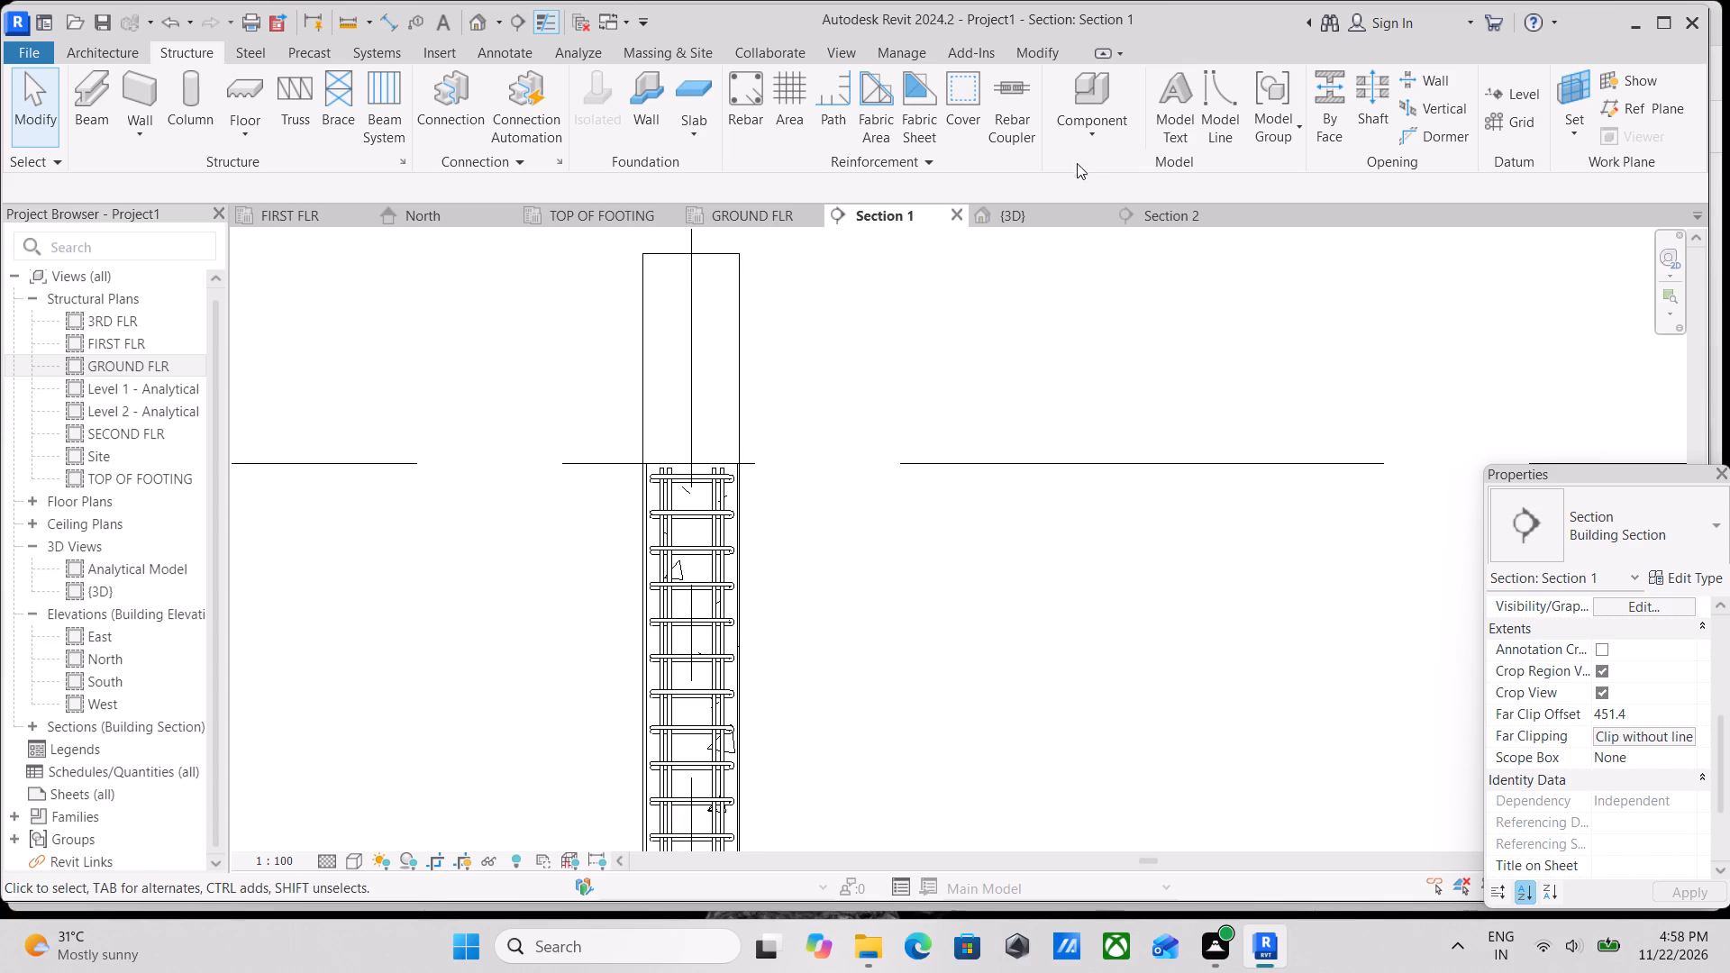
In the {3D} view, start Propagate Rebar from the corner column, aligned by host, and choose the adjacent grid A column as destination.
click(1034, 218)
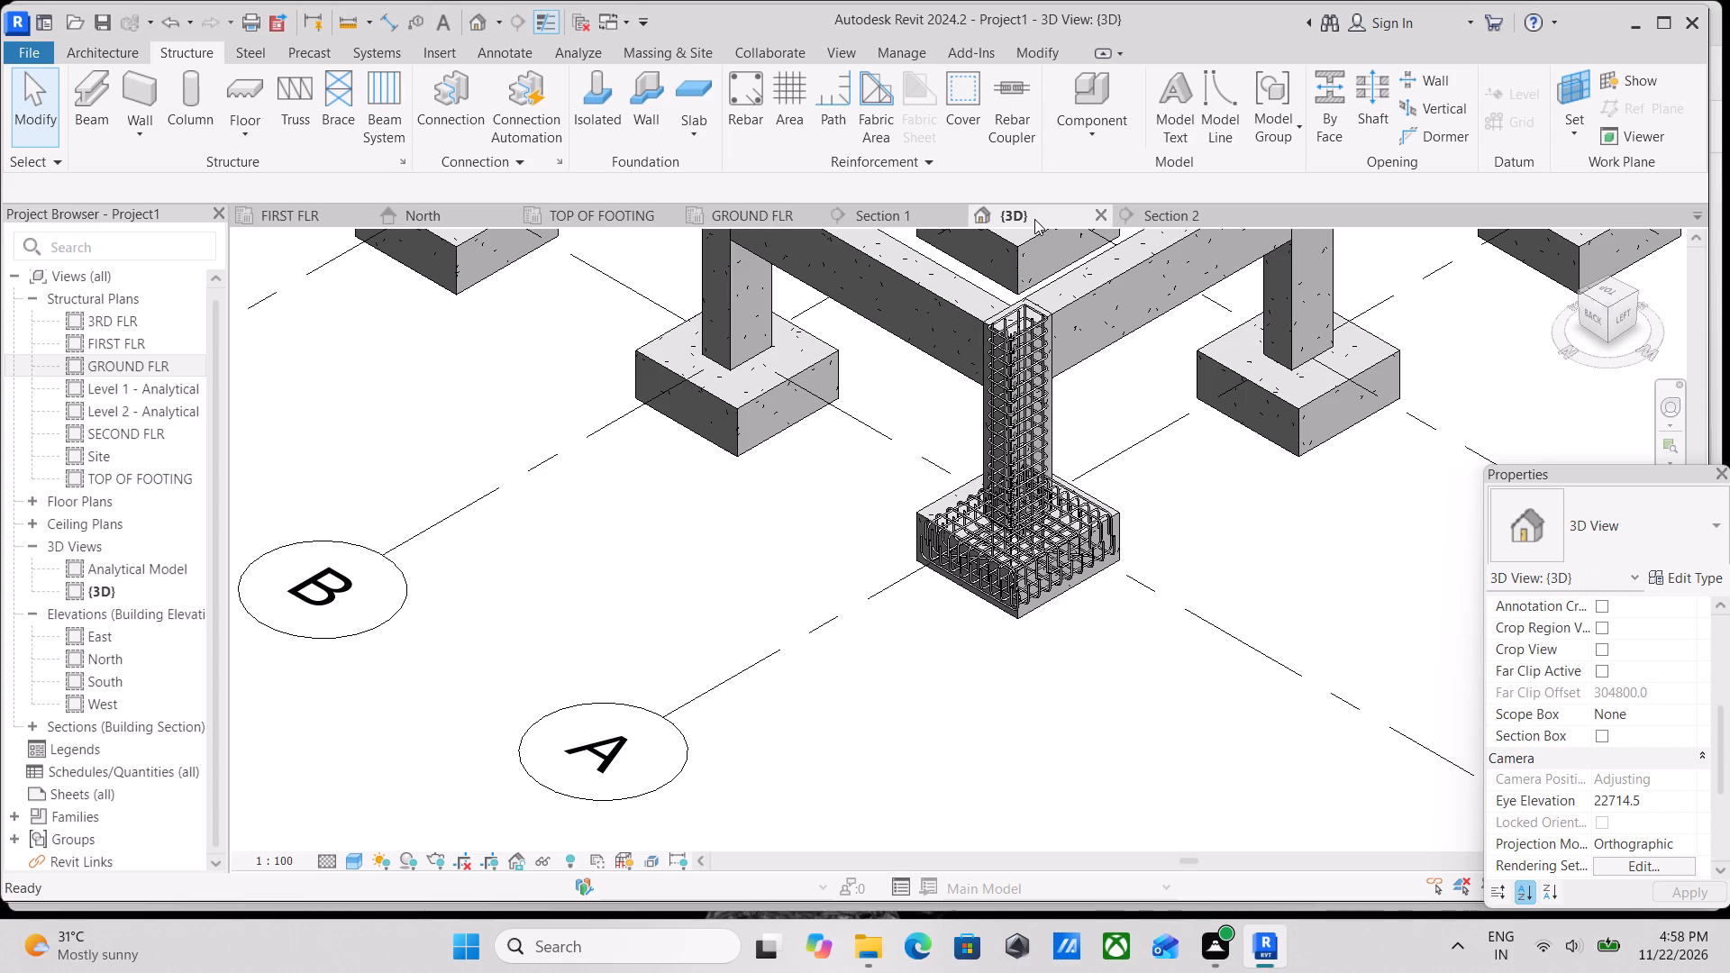
scroll(1032, 361, up, 3)
middle_drag(1006, 351, 873, 397)
scroll(975, 477, up, 4)
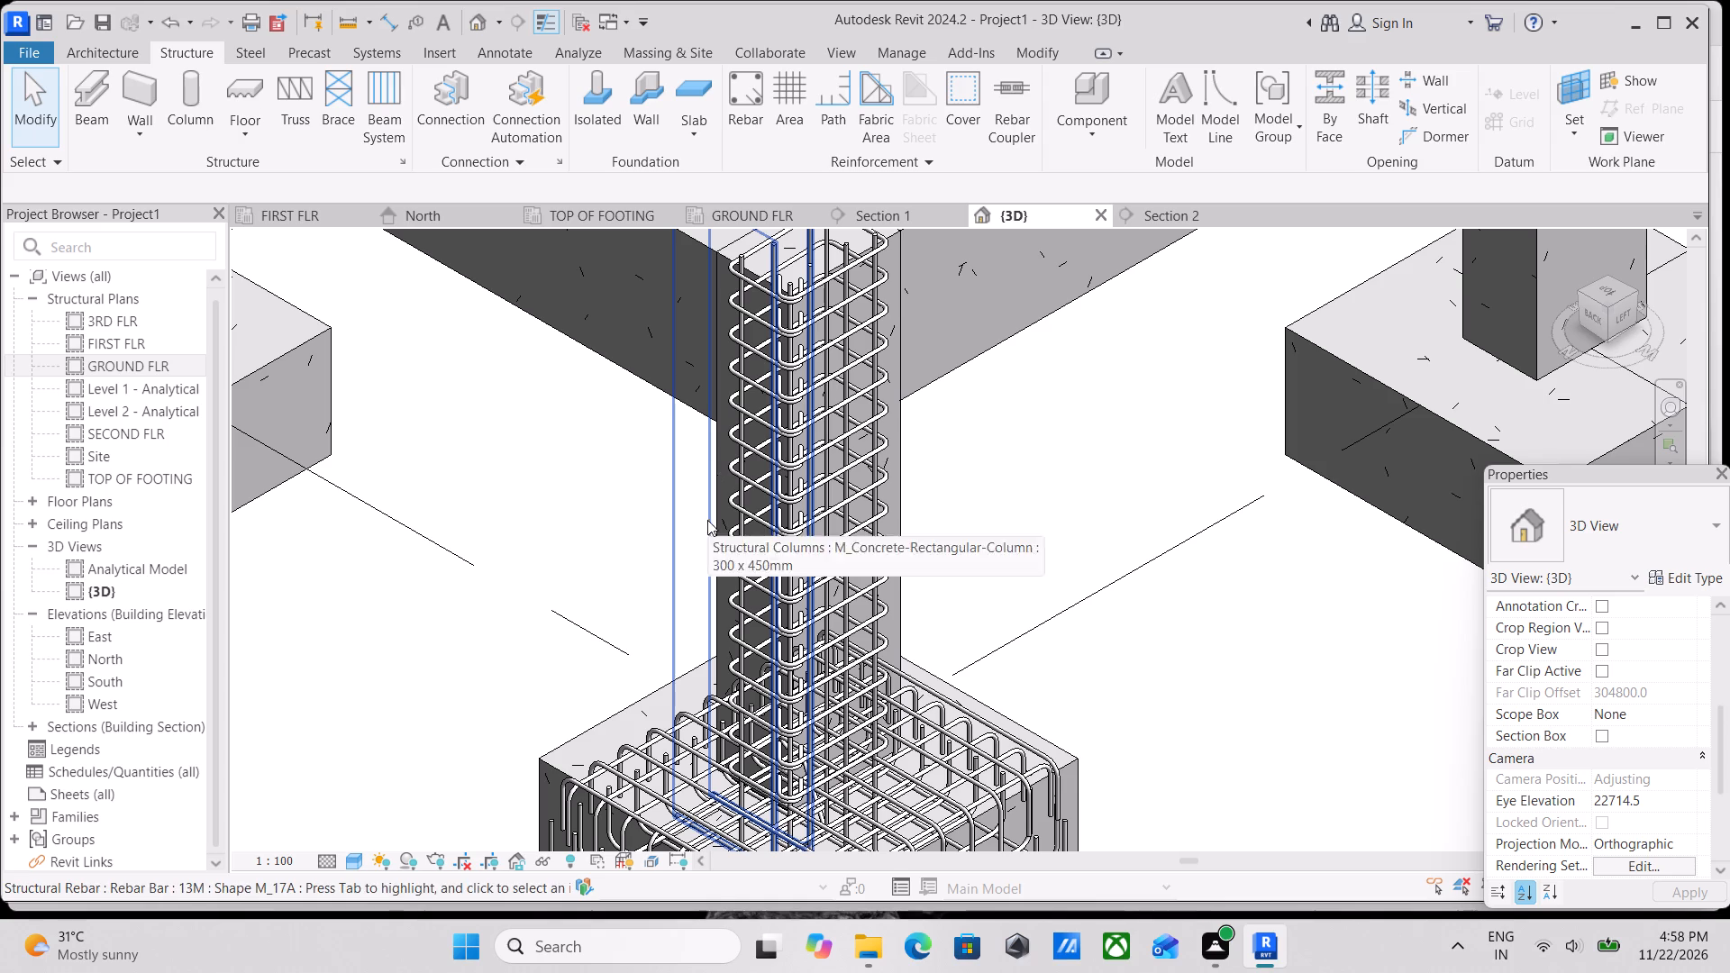
scroll(735, 522, up, 2)
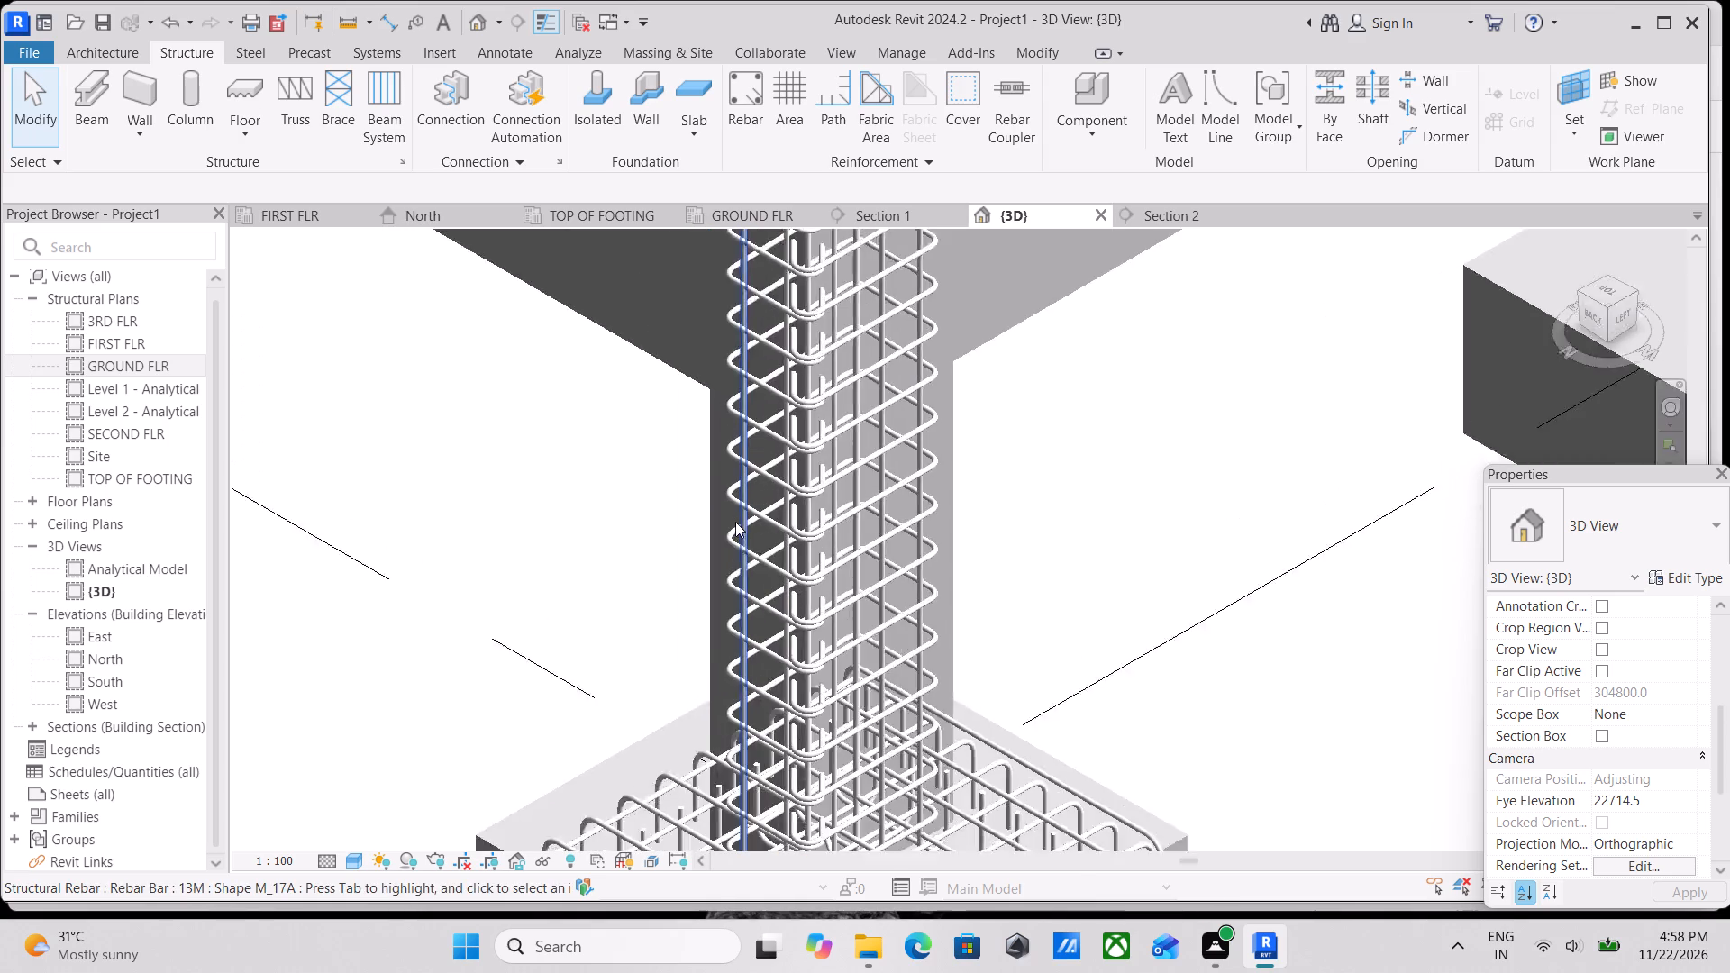
scroll(735, 522, up, 7)
click(677, 545)
scroll(677, 545, down, 6)
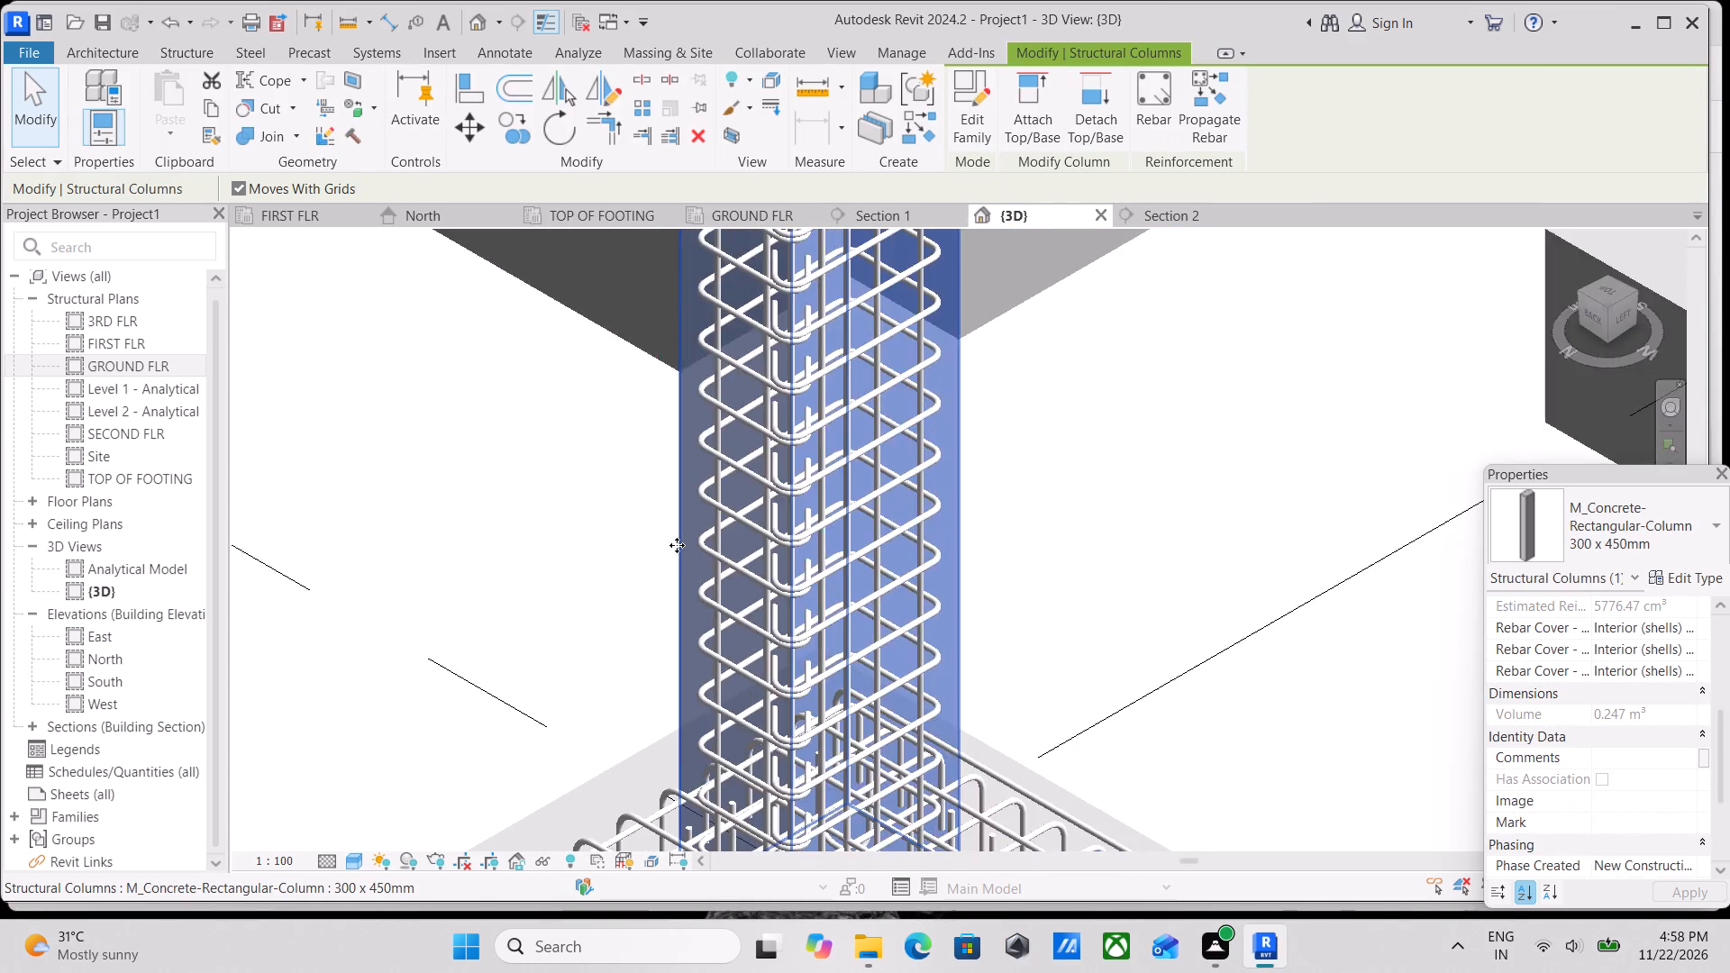
scroll(677, 545, down, 13)
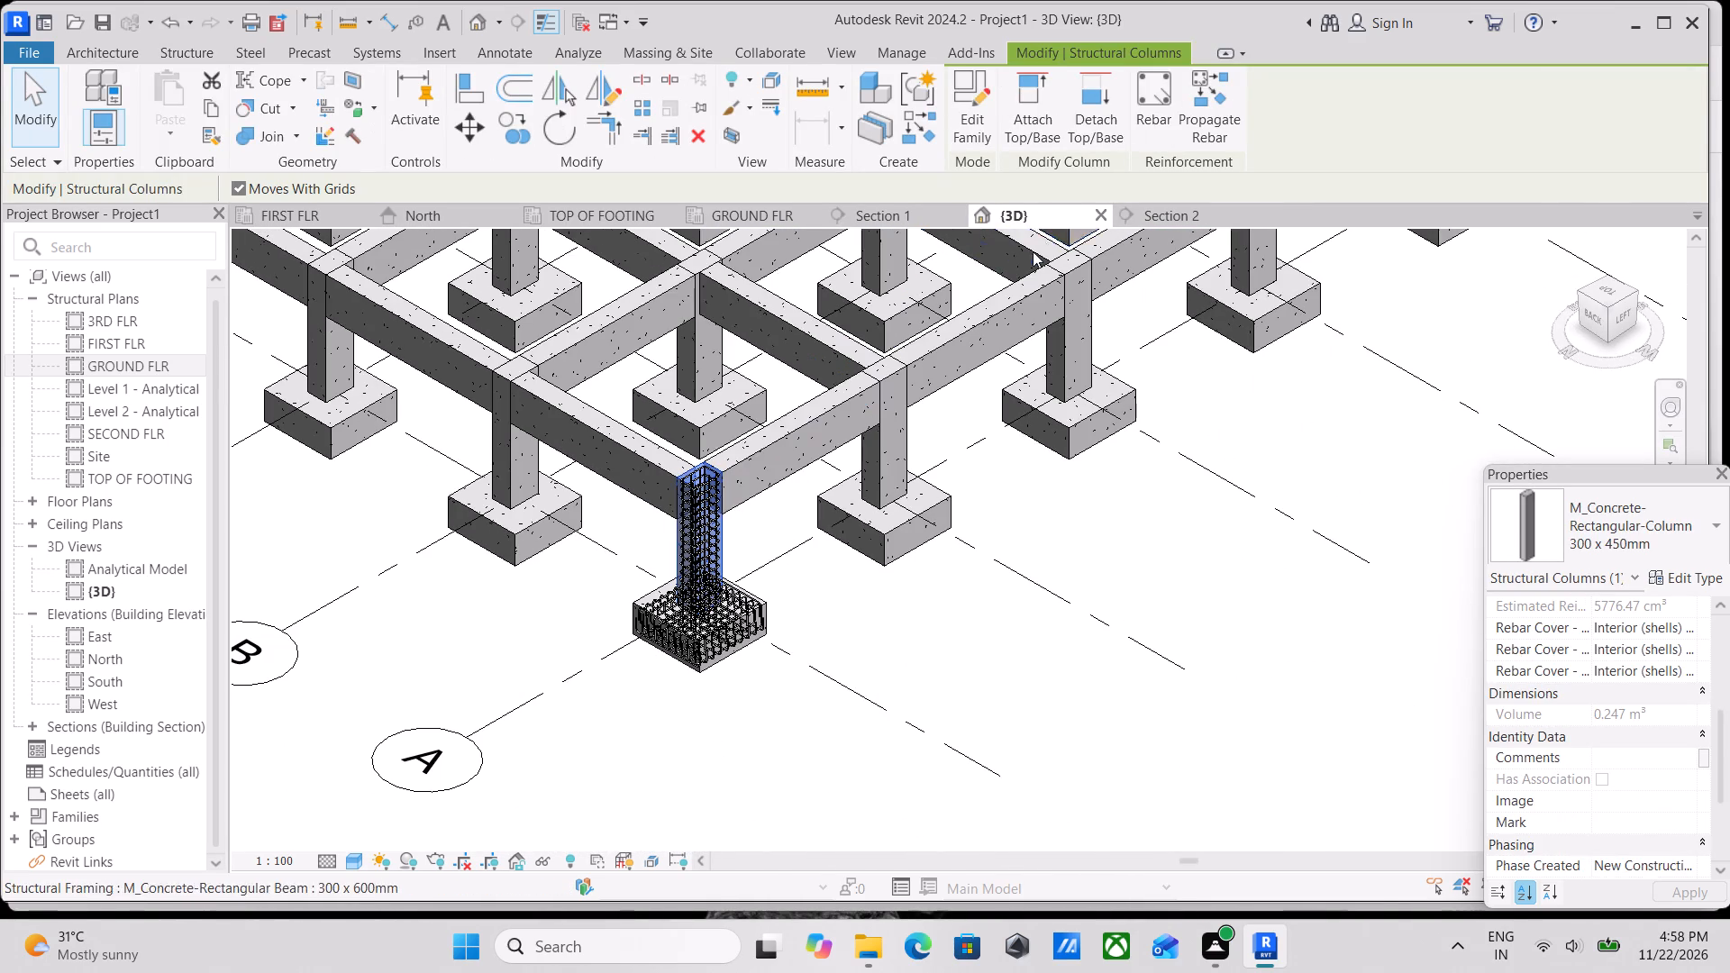
click(1208, 113)
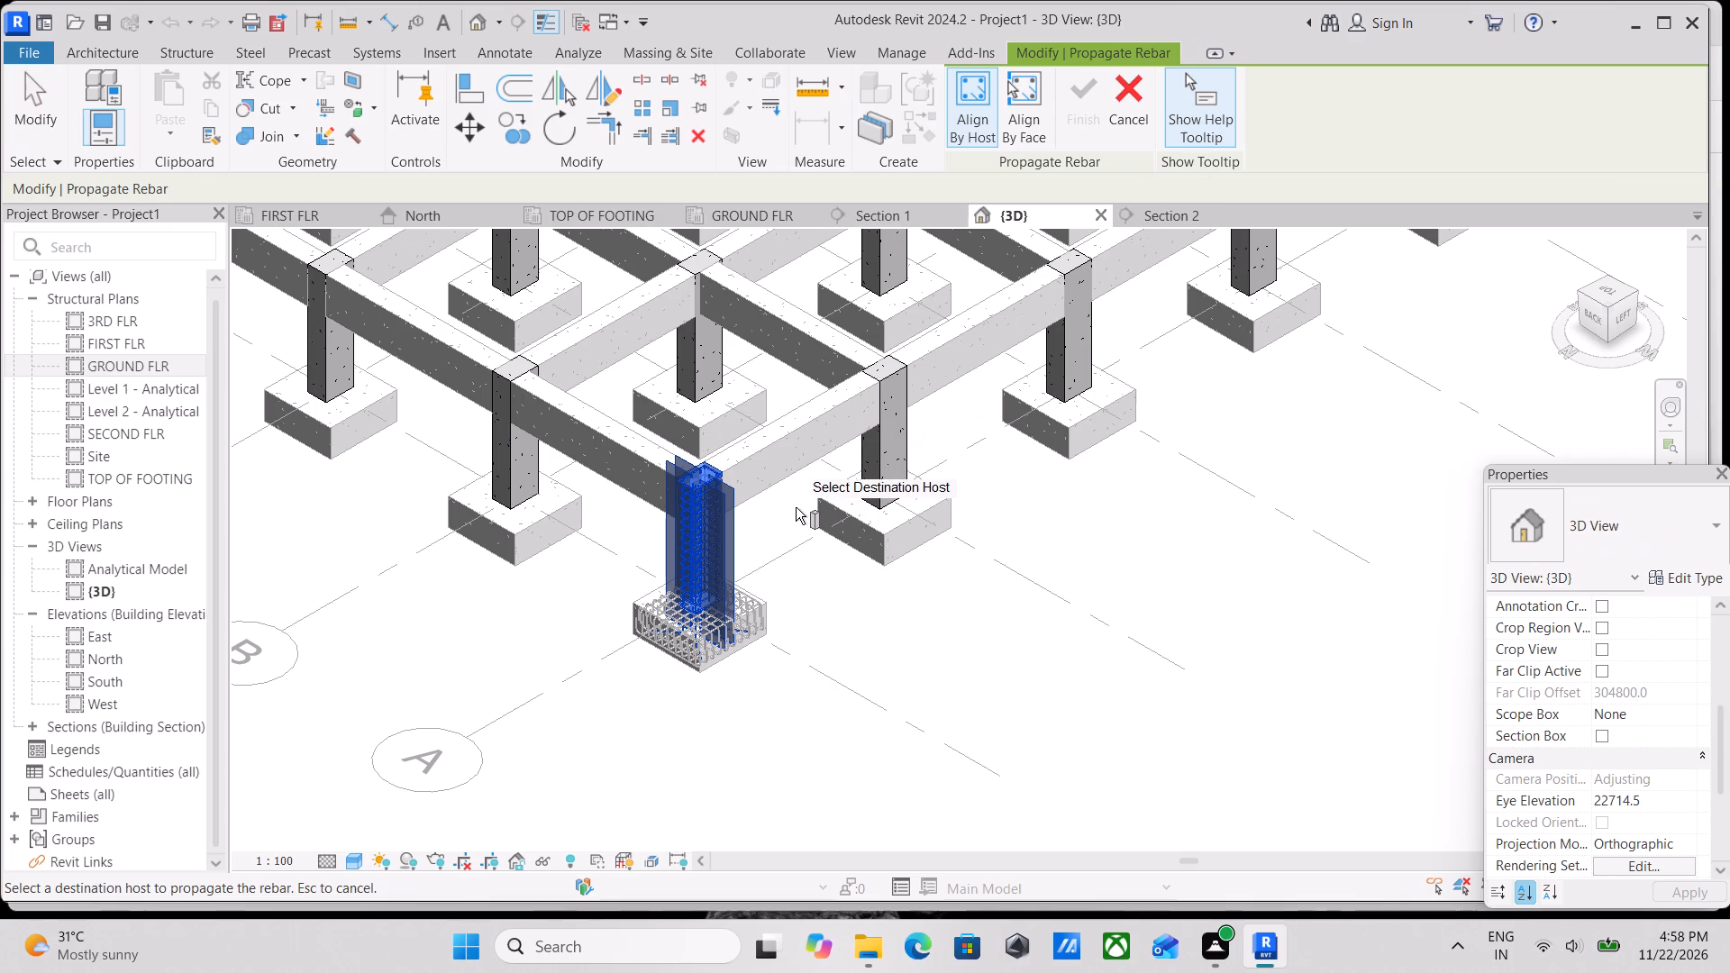
shift+middle_drag(795, 483, 791, 577)
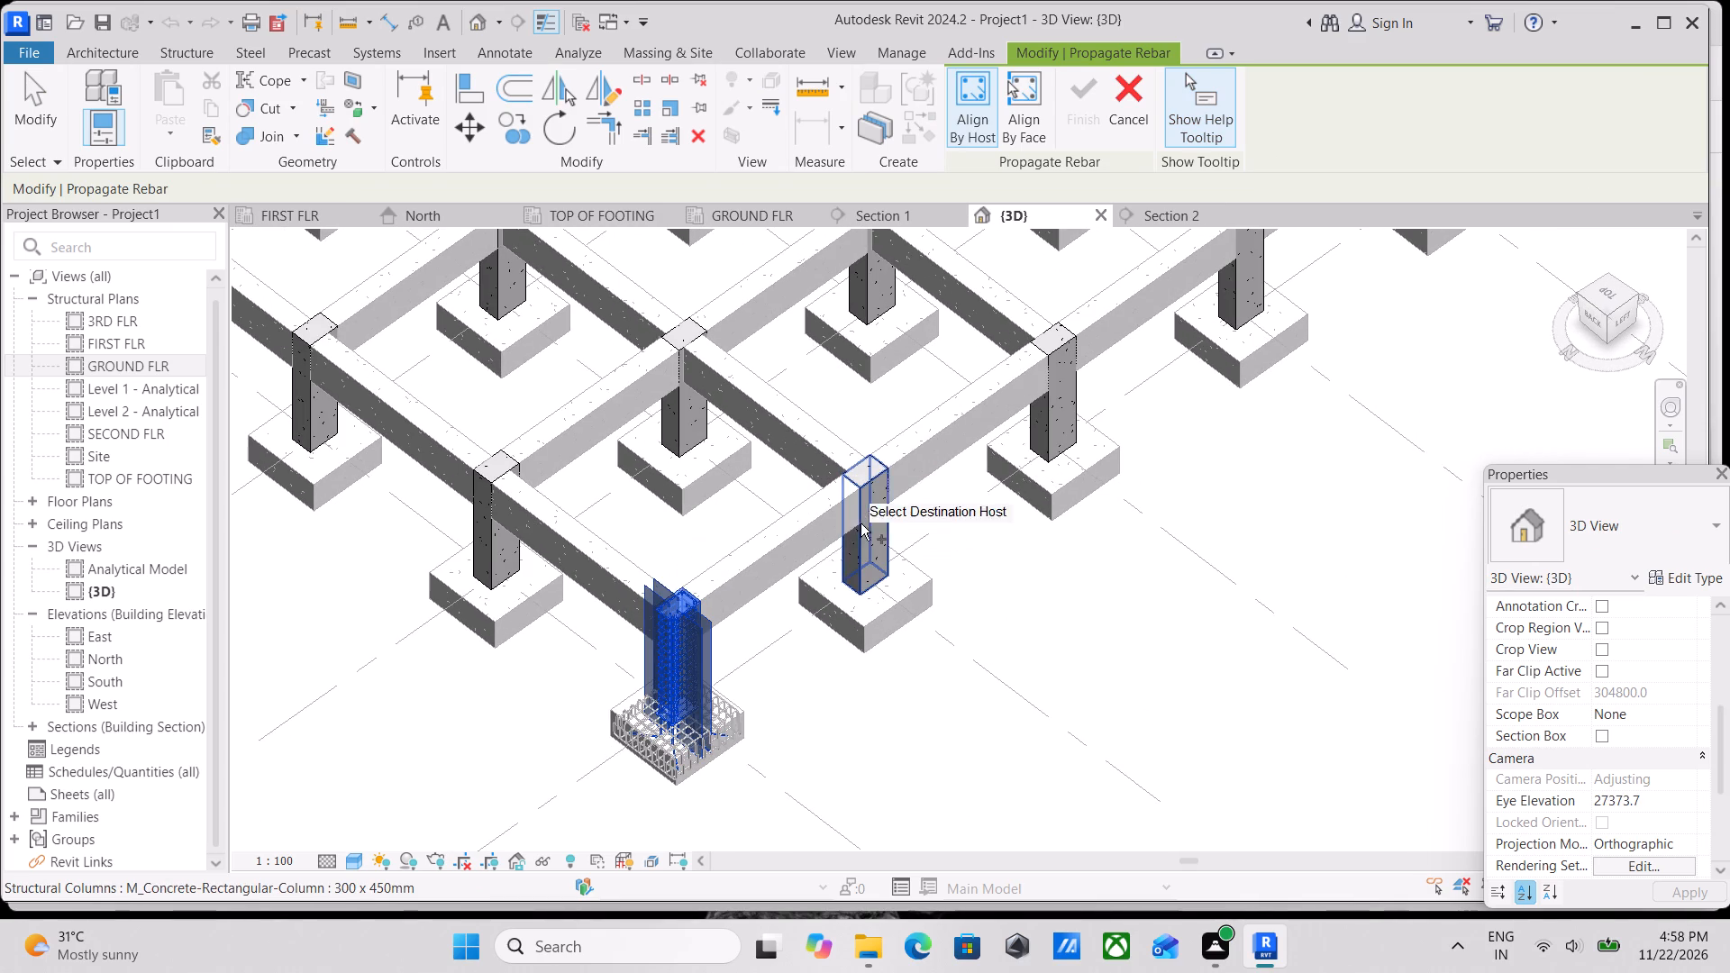
click(875, 484)
middle_drag(875, 493, 869, 546)
scroll(869, 546, up, 8)
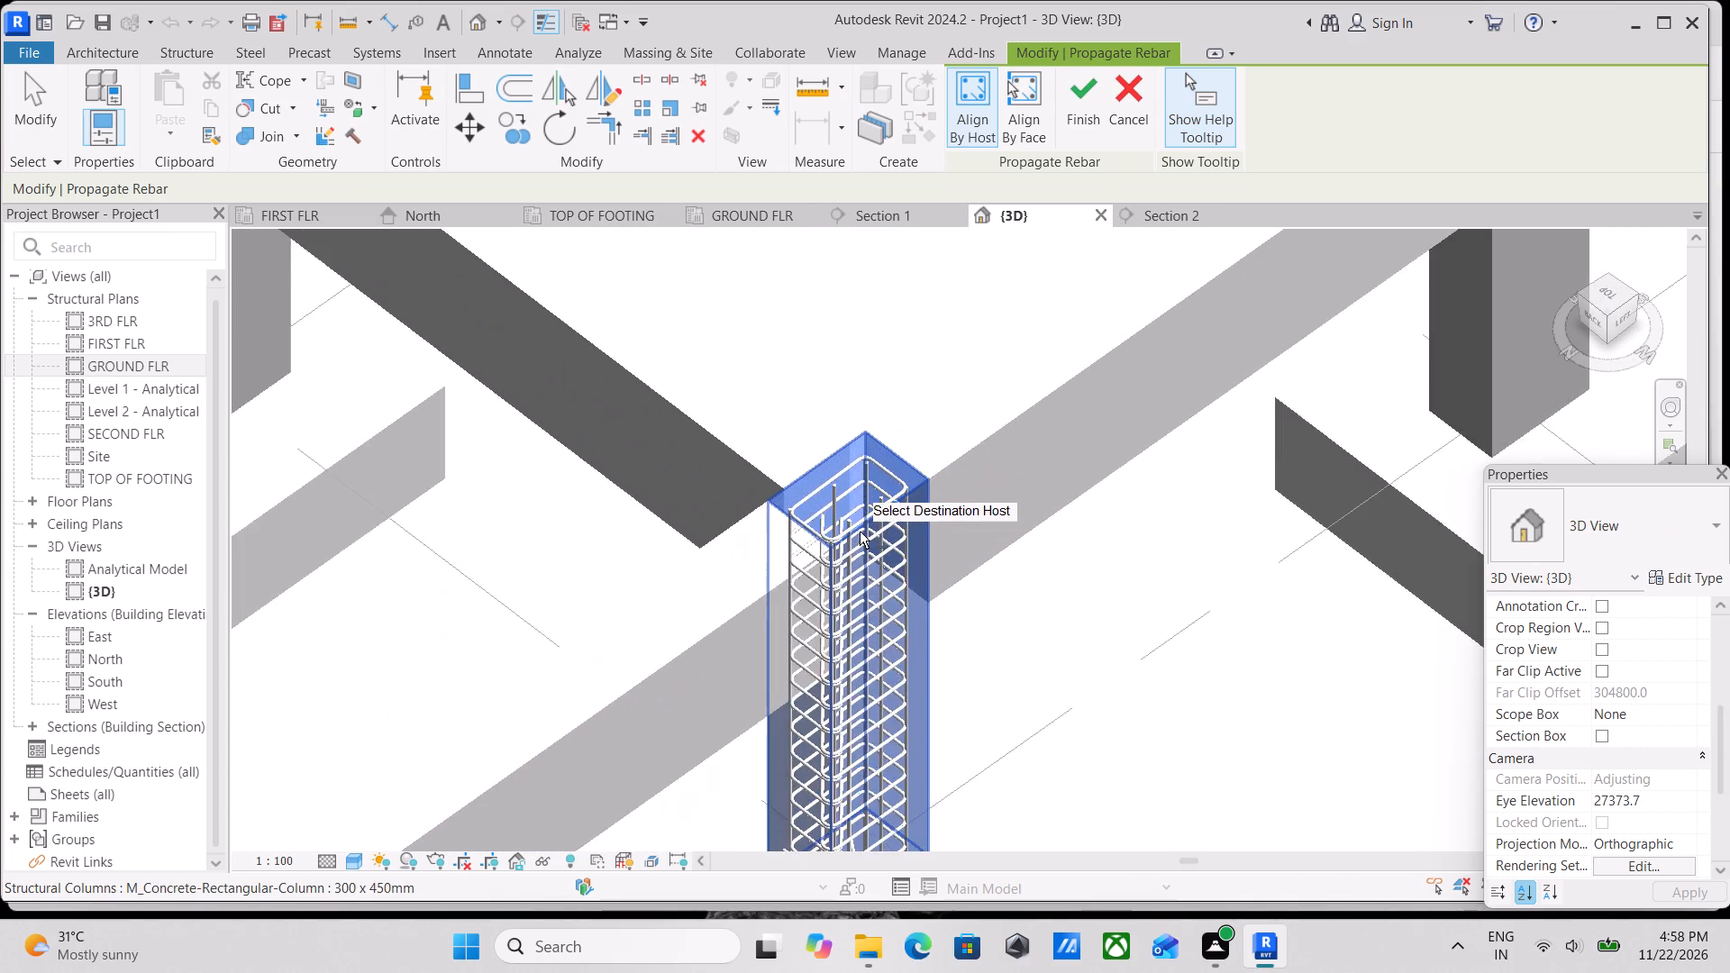
scroll(860, 532, up, 7)
scroll(859, 532, down, 6)
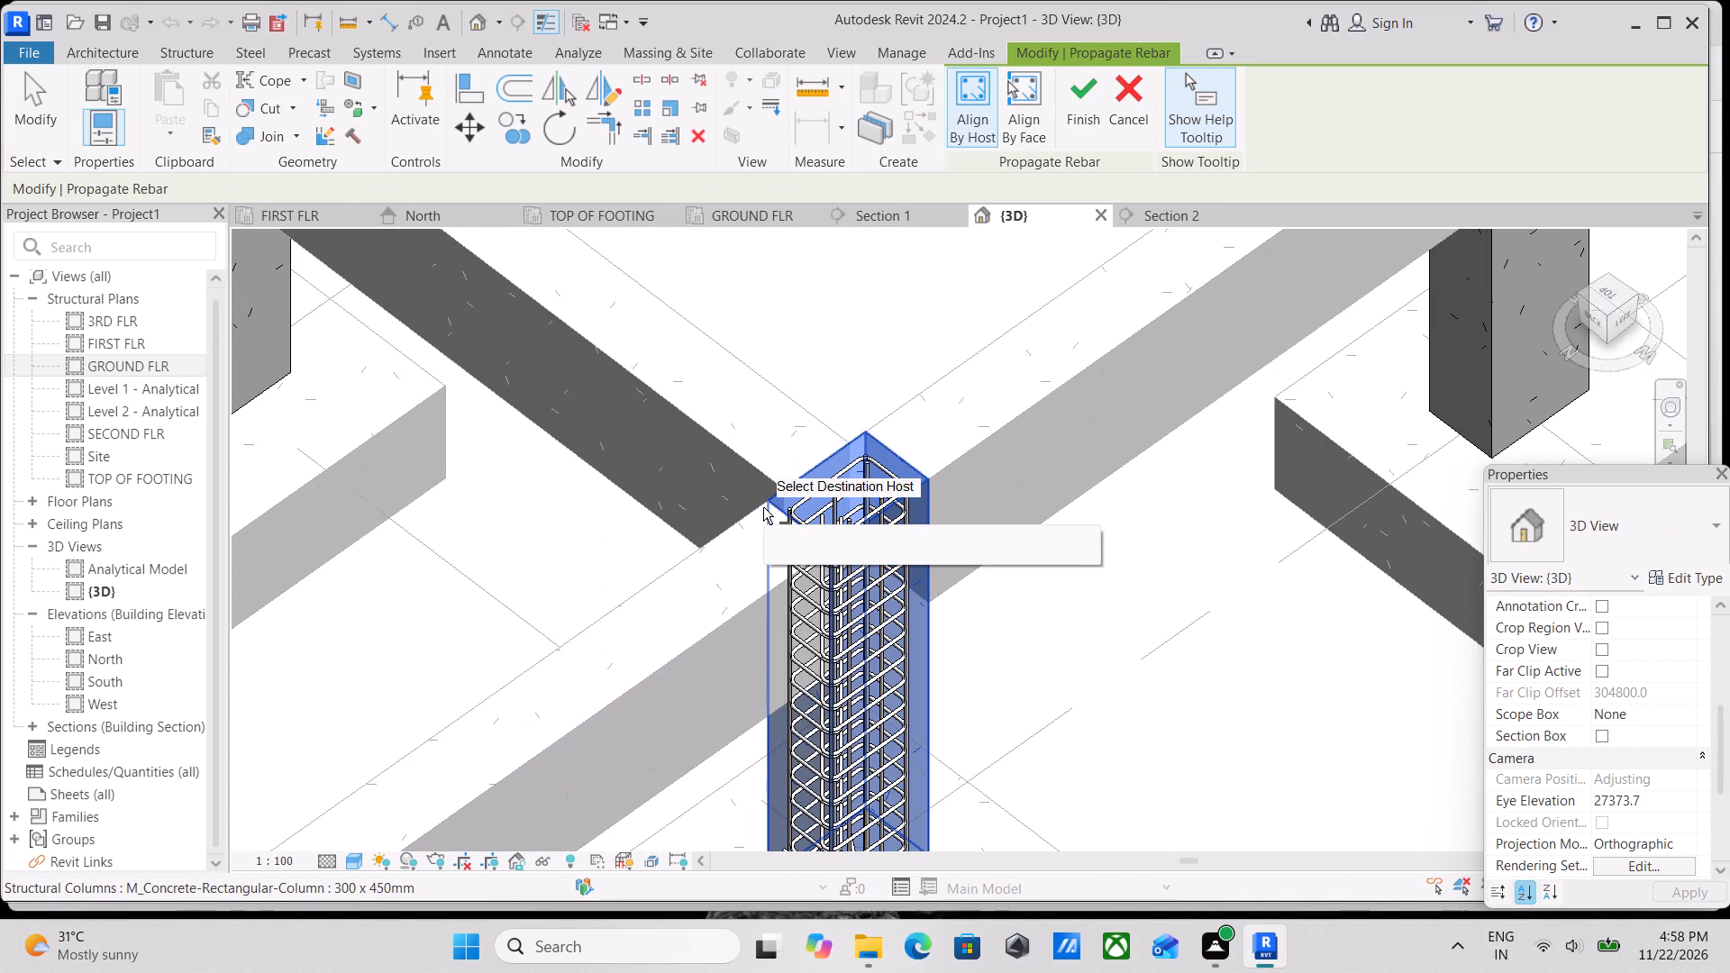
scroll(763, 507, down, 3)
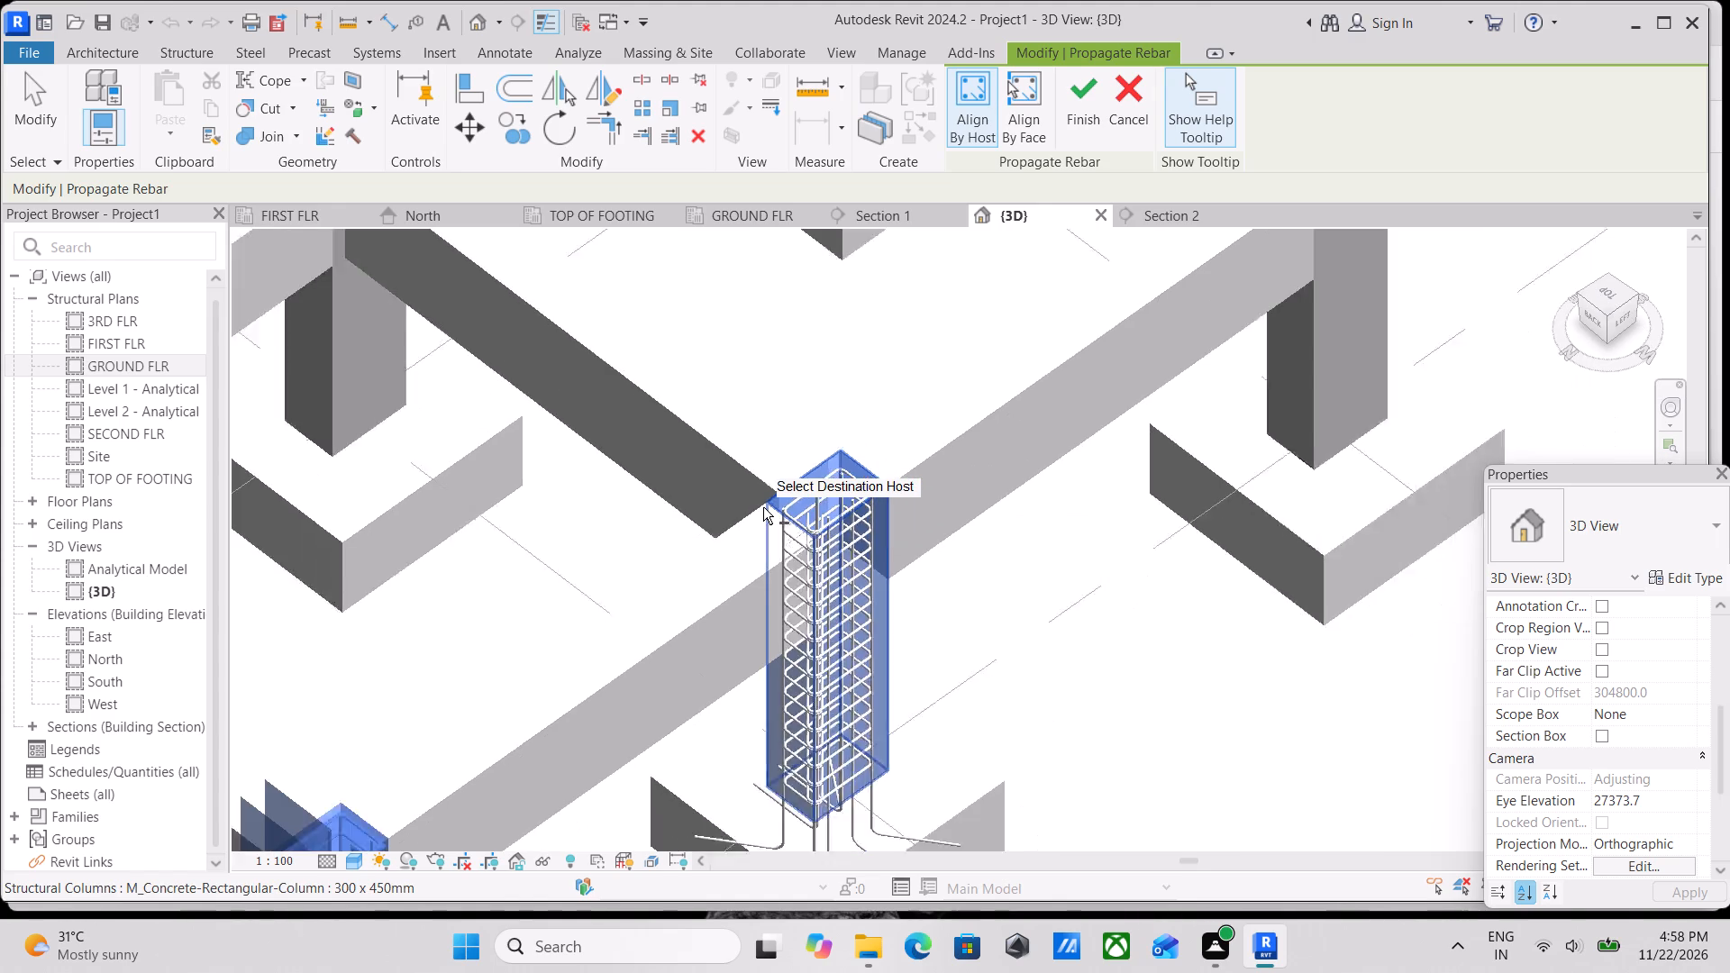
scroll(763, 507, down, 2)
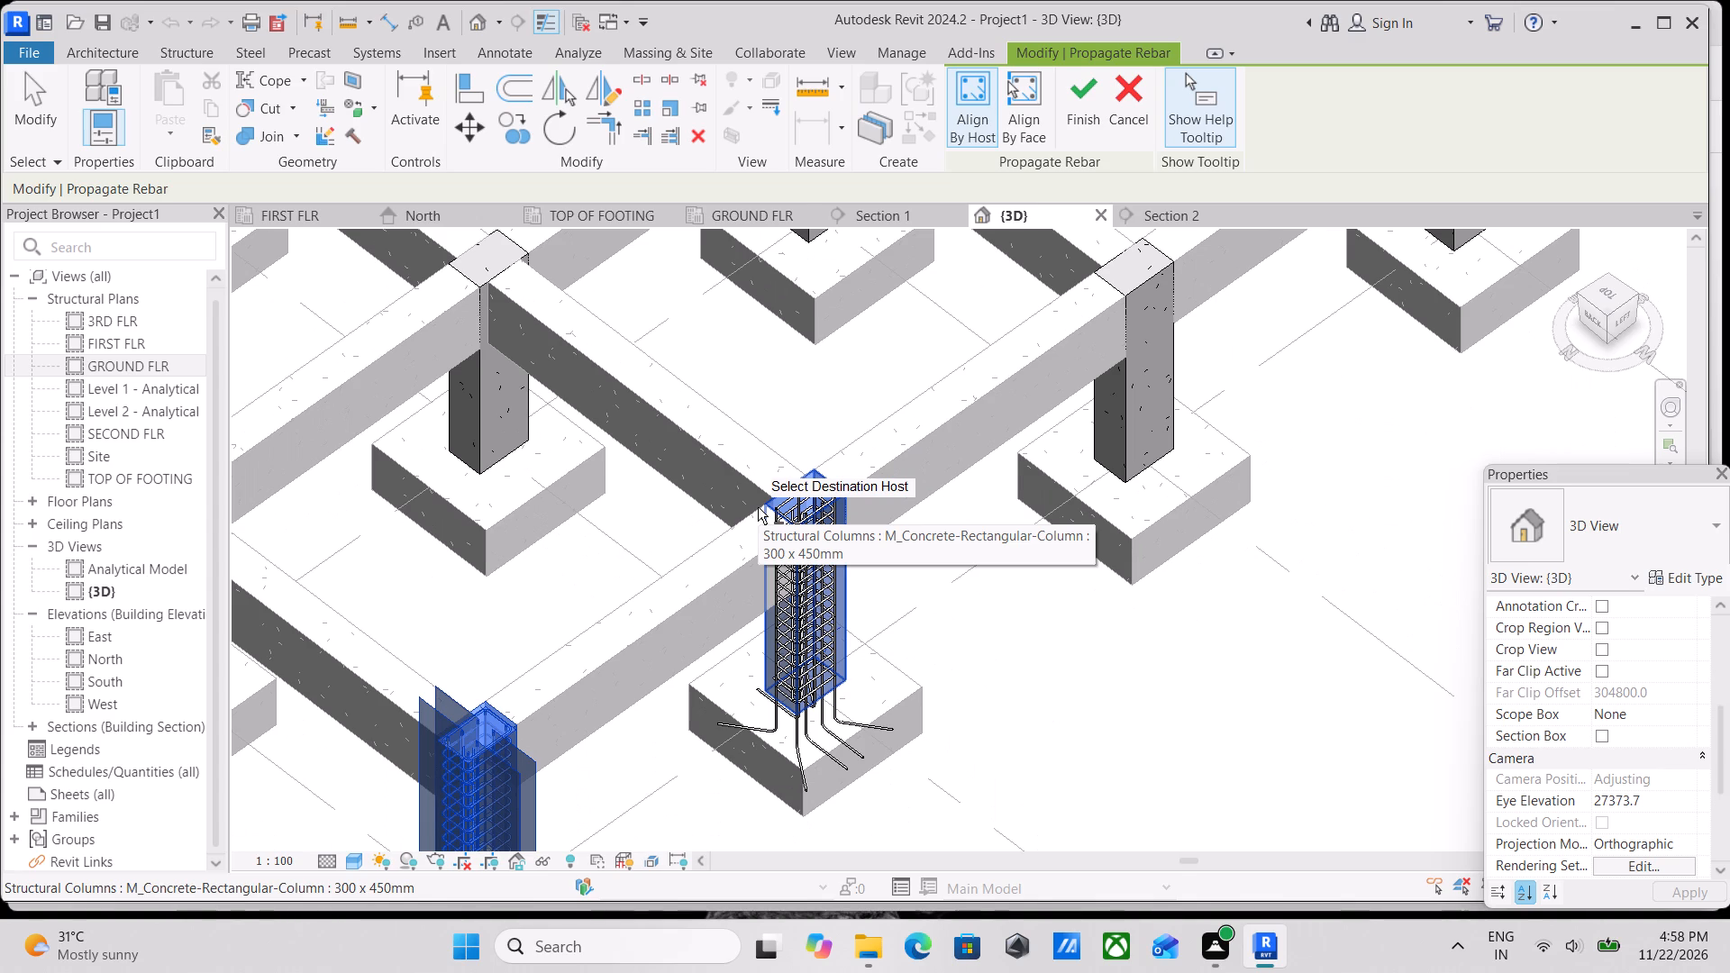
scroll(758, 507, down, 5)
middle_drag(773, 515, 686, 543)
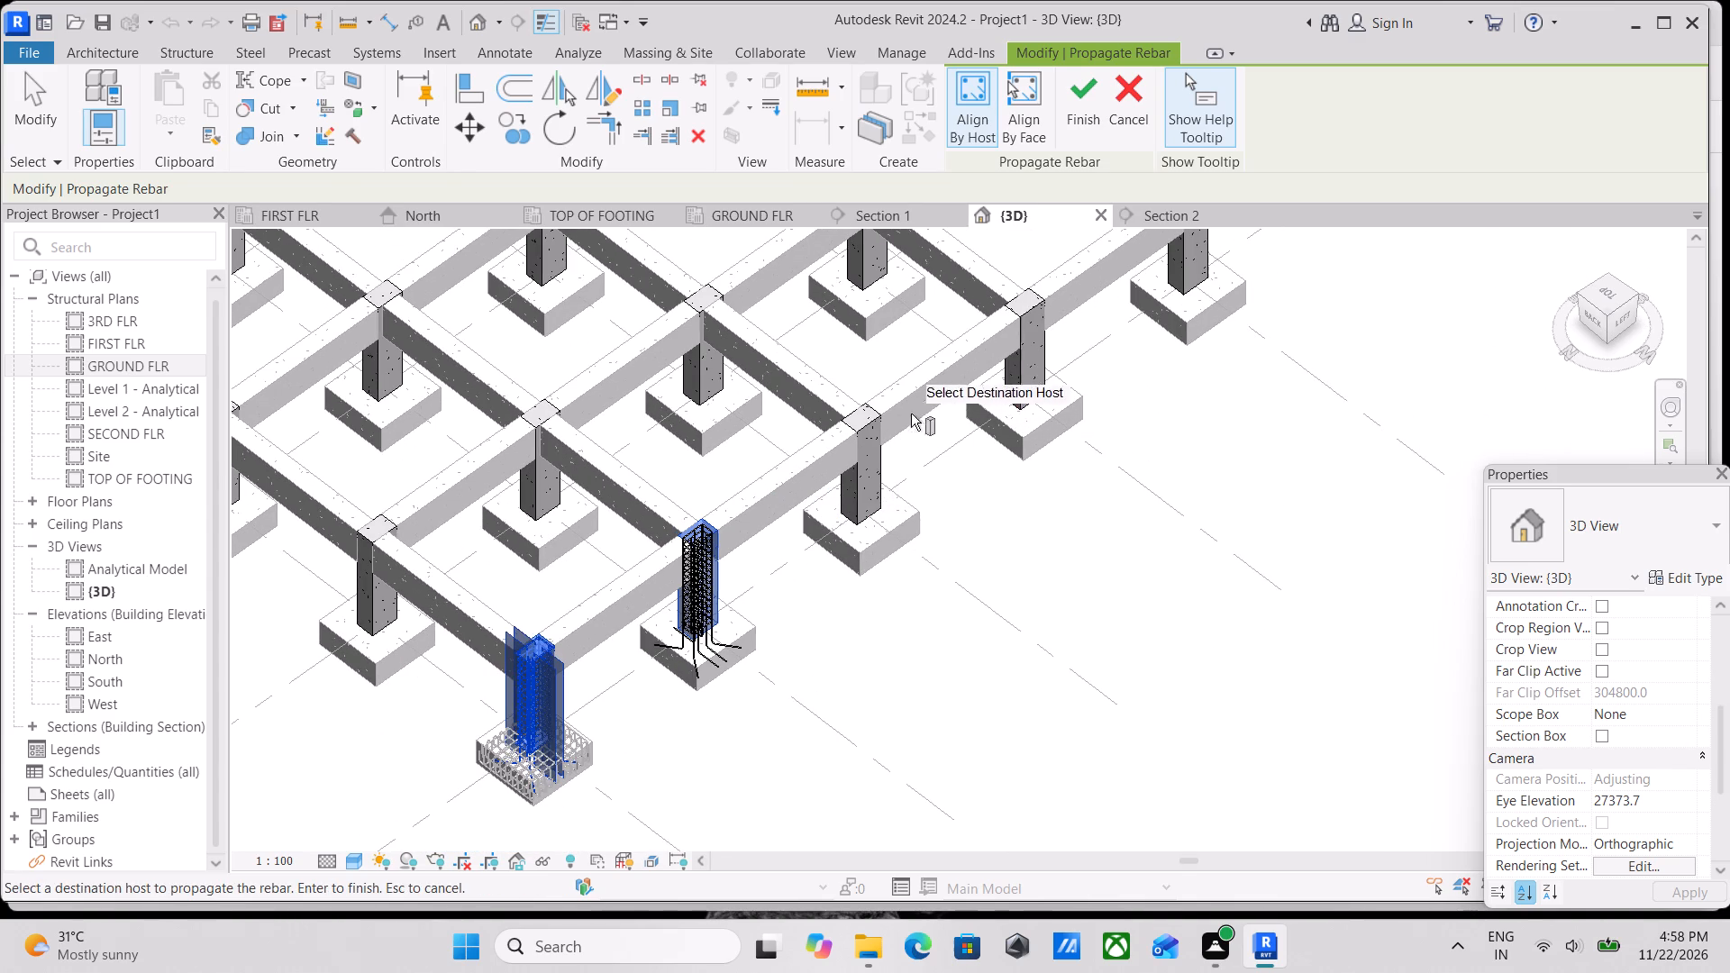
Add the remaining grid A columns, at grids 3, 4 and 5, as destinations for the propagated column rebar.
click(863, 417)
middle_drag(915, 414, 841, 569)
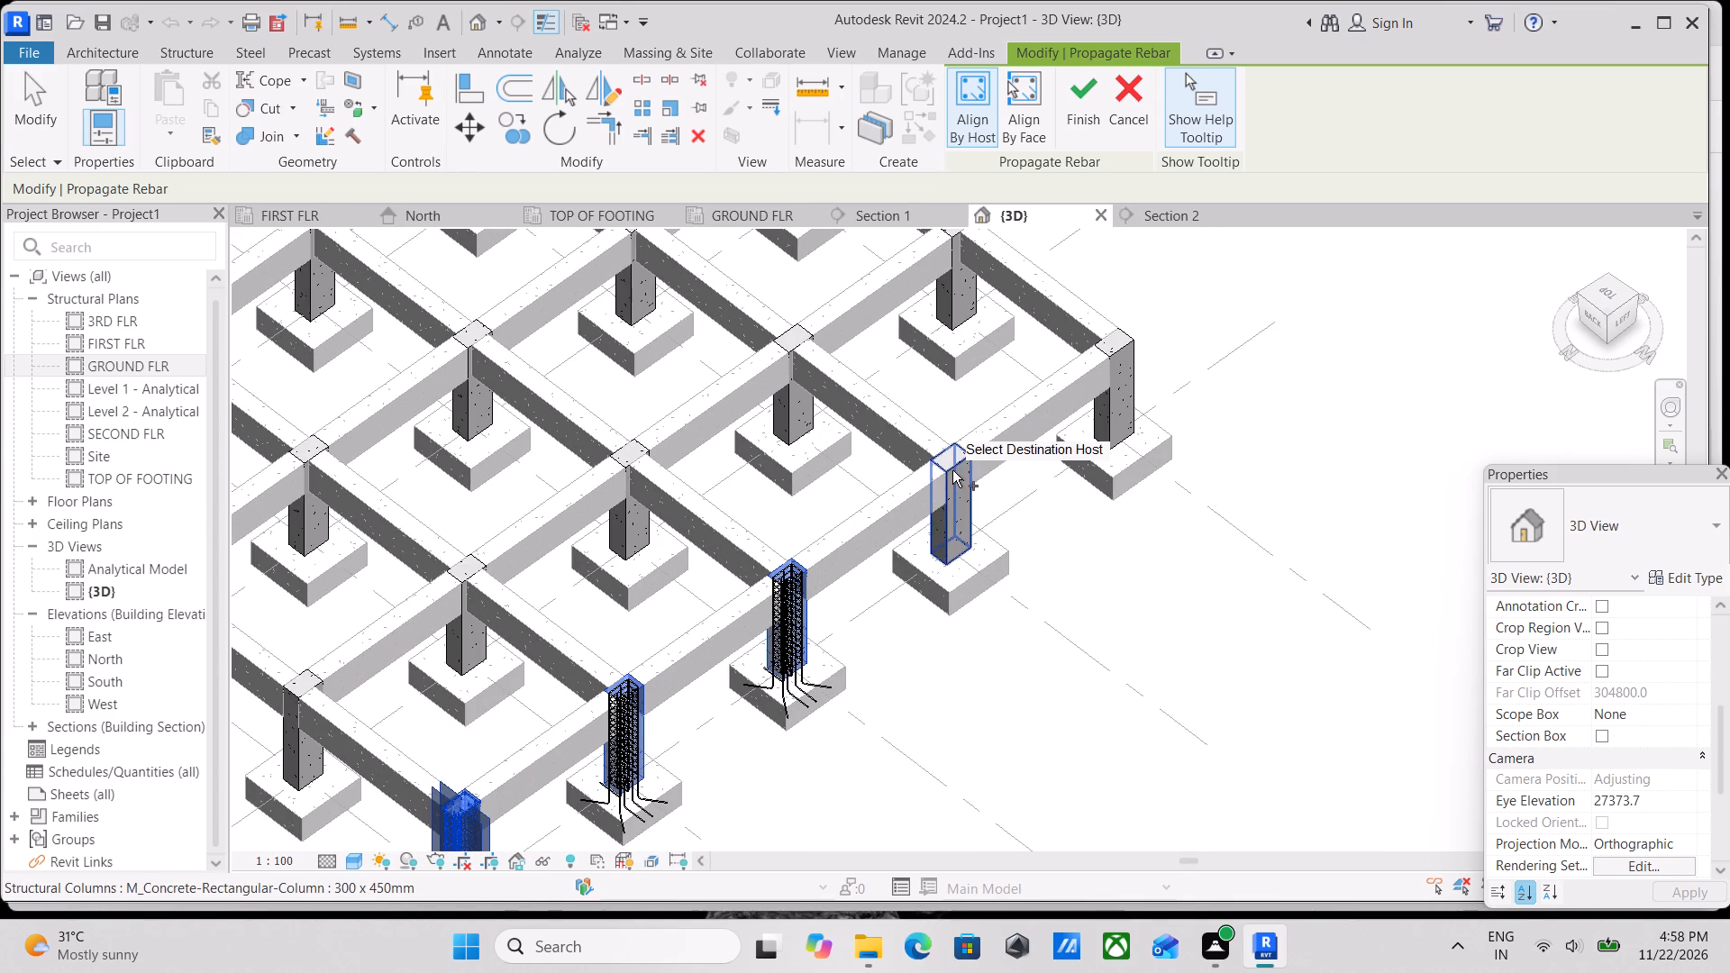
click(952, 470)
scroll(961, 462, up, 13)
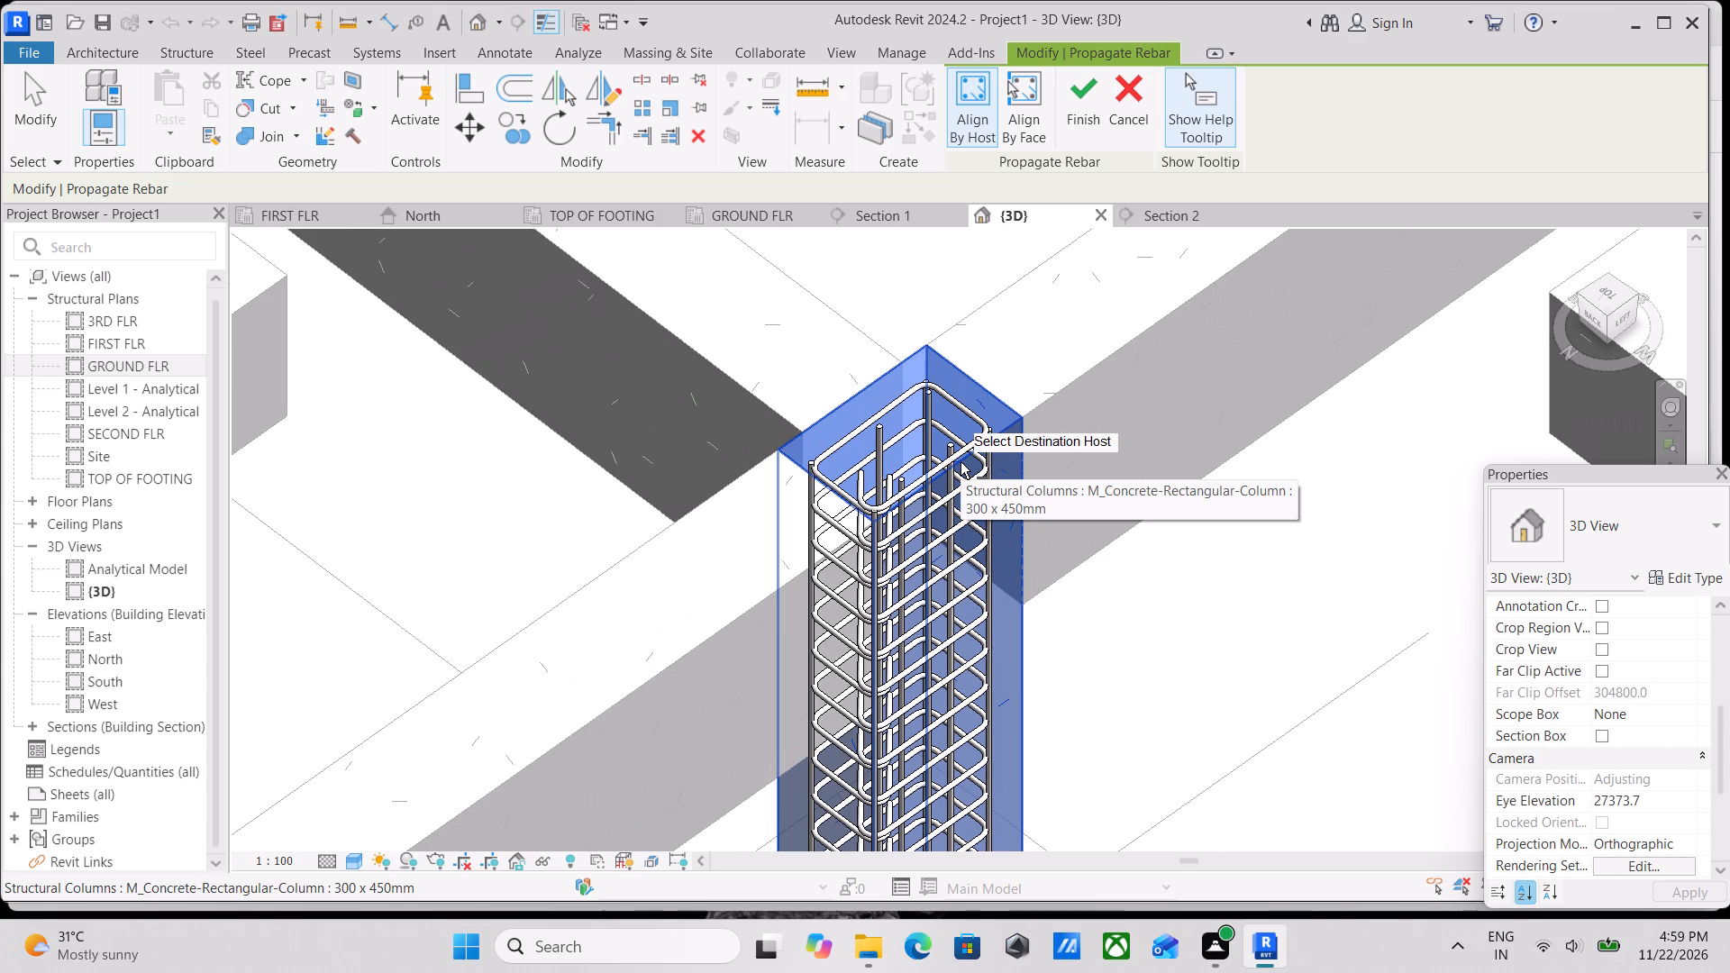
scroll(961, 462, down, 3)
middle_drag(961, 462, 807, 585)
scroll(807, 585, down, 1)
scroll(908, 492, up, 1)
scroll(1023, 389, down, 5)
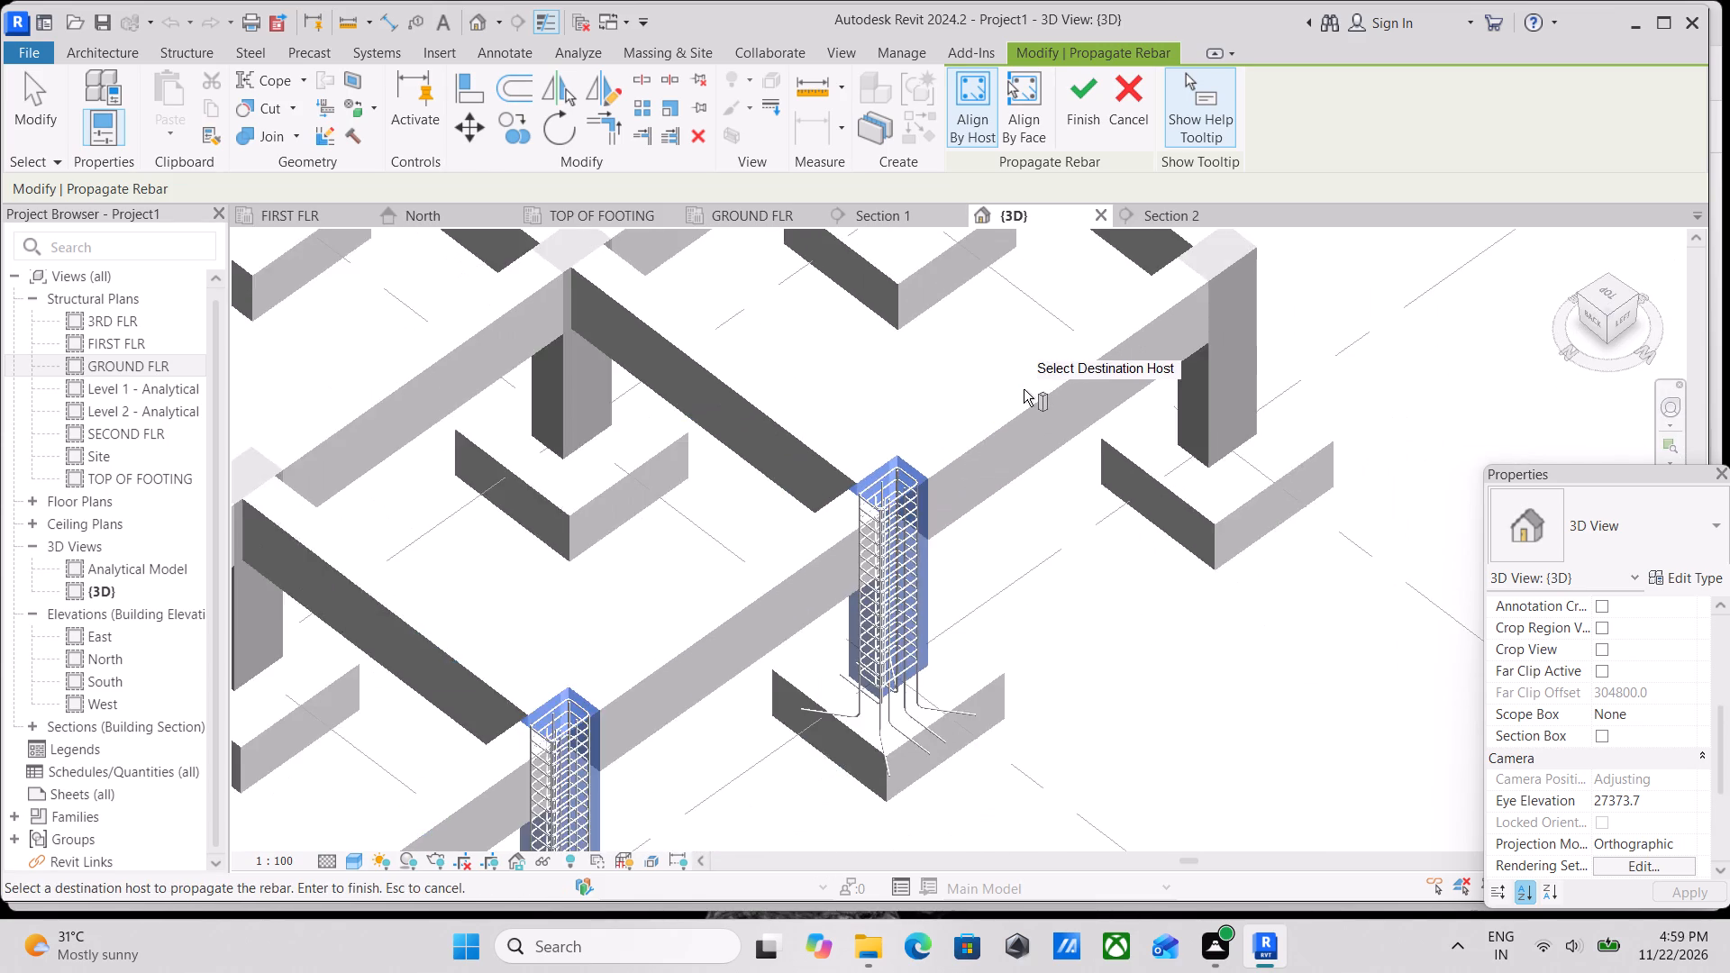
scroll(1024, 389, down, 2)
middle_drag(1023, 390, 911, 564)
click(1050, 472)
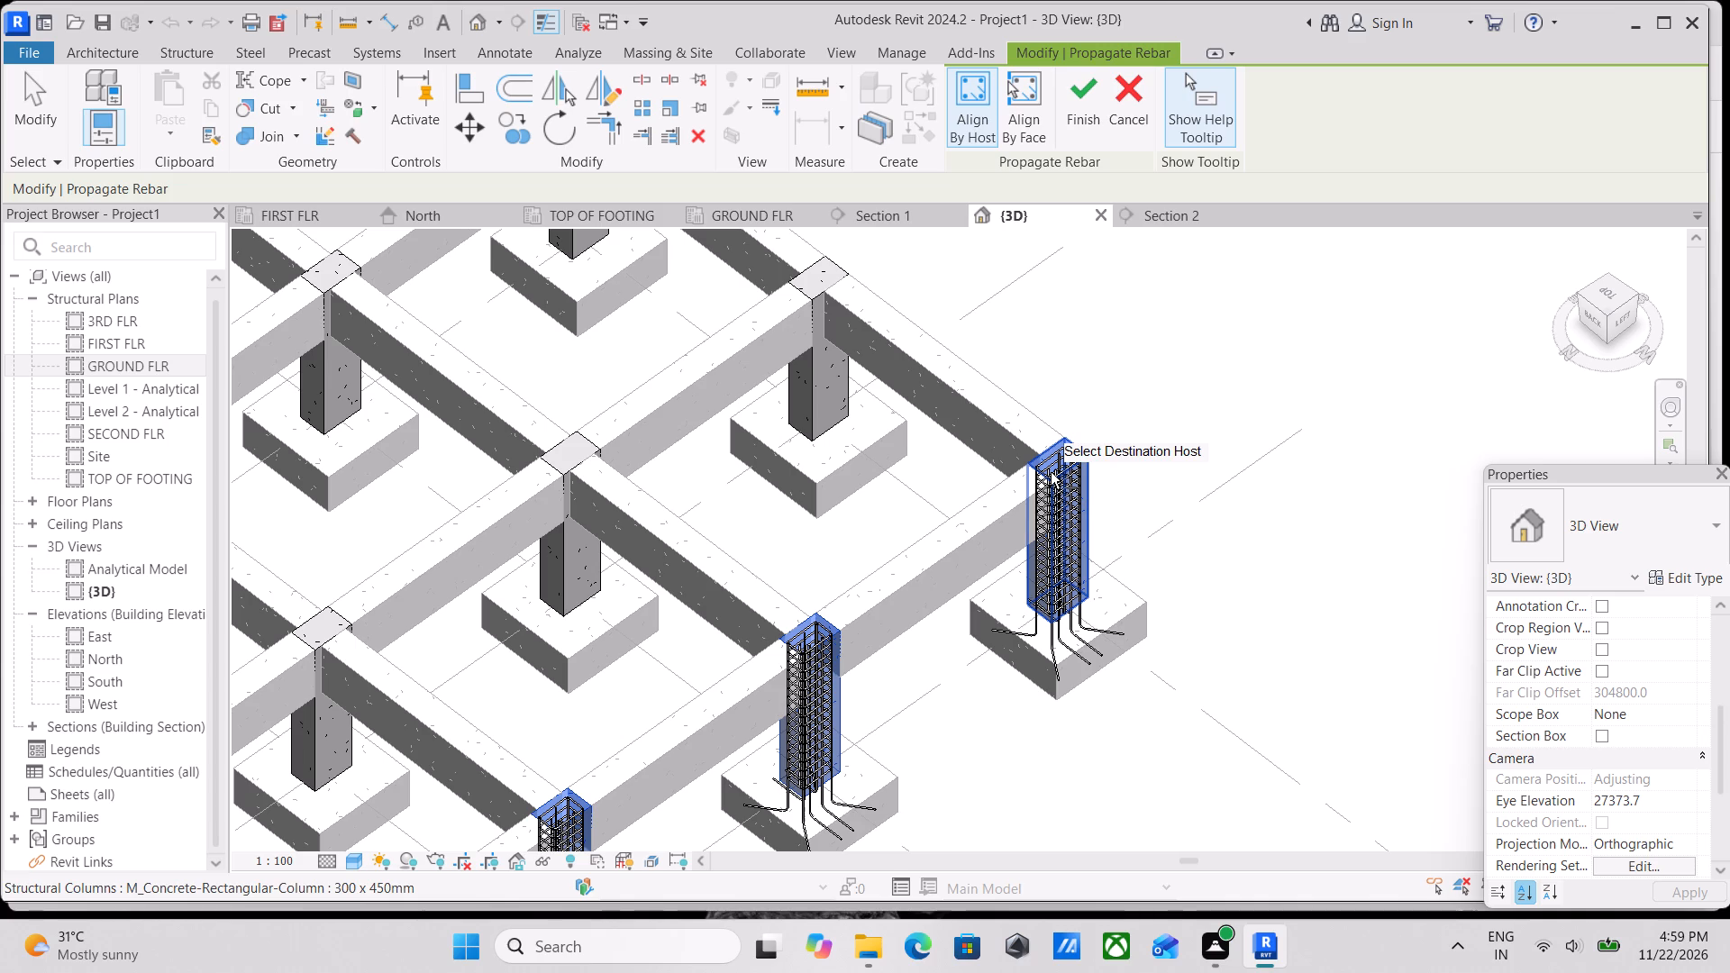
Add all five grid B columns, from grid 5 to grid 1, as destinations for the propagated column rebar.
scroll(1049, 471, up, 2)
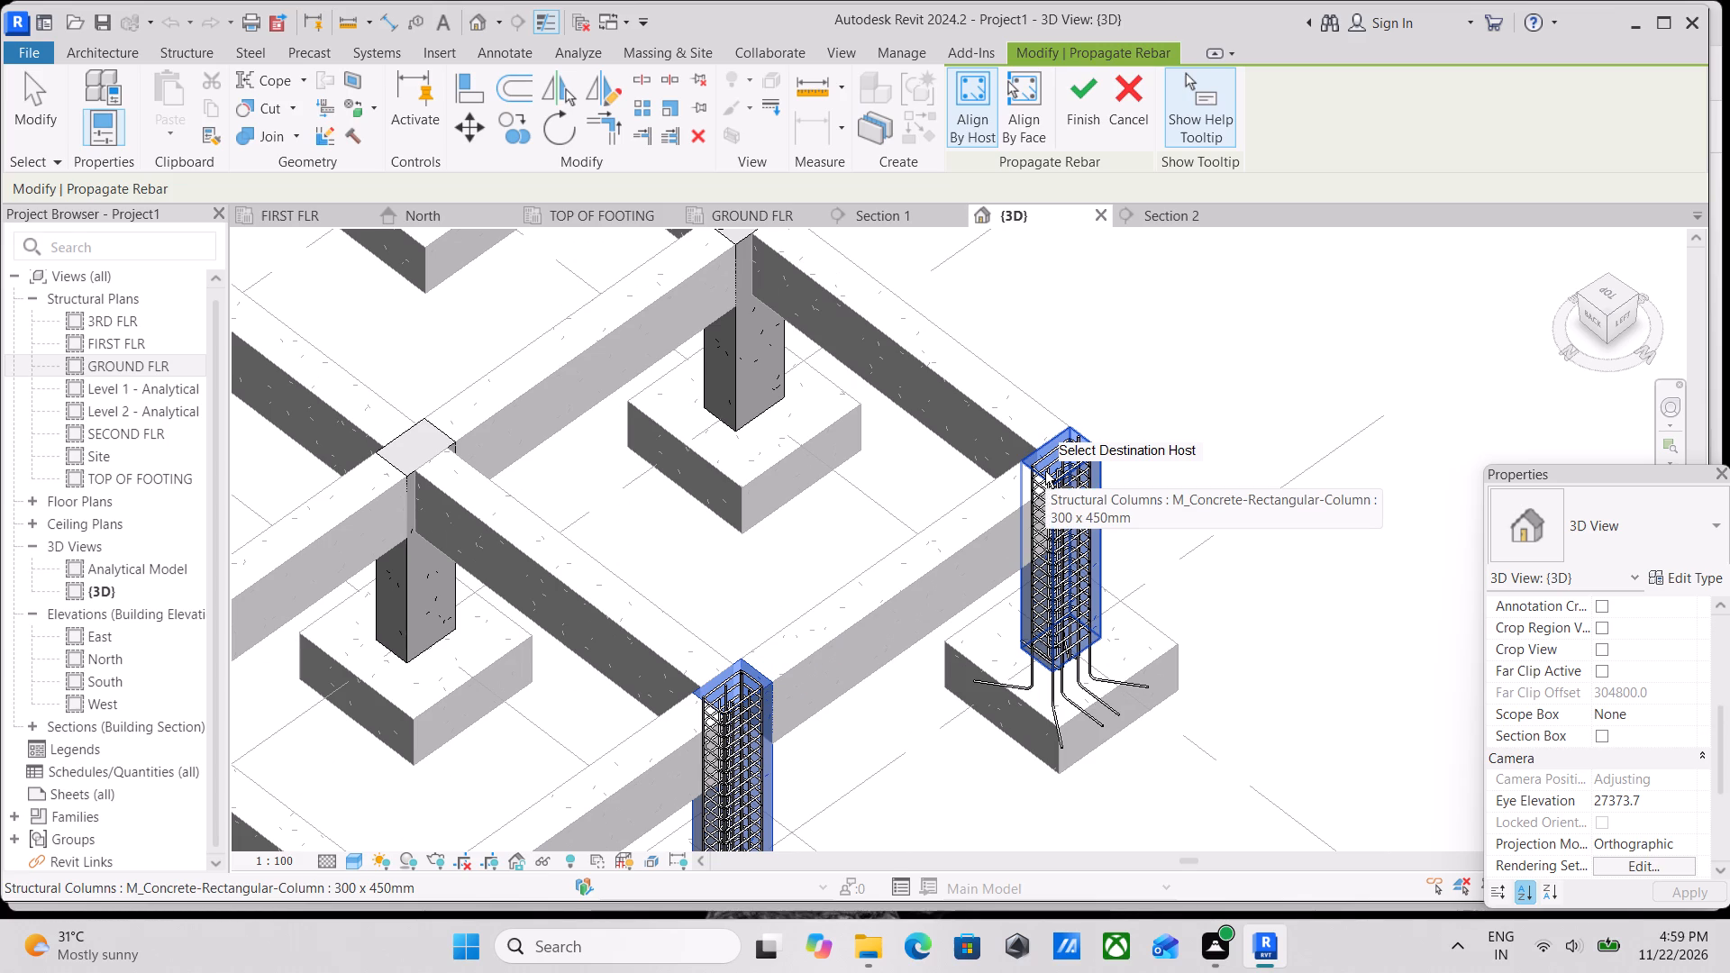
scroll(969, 503, up, 2)
scroll(915, 465, down, 5)
middle_drag(850, 449, 1052, 648)
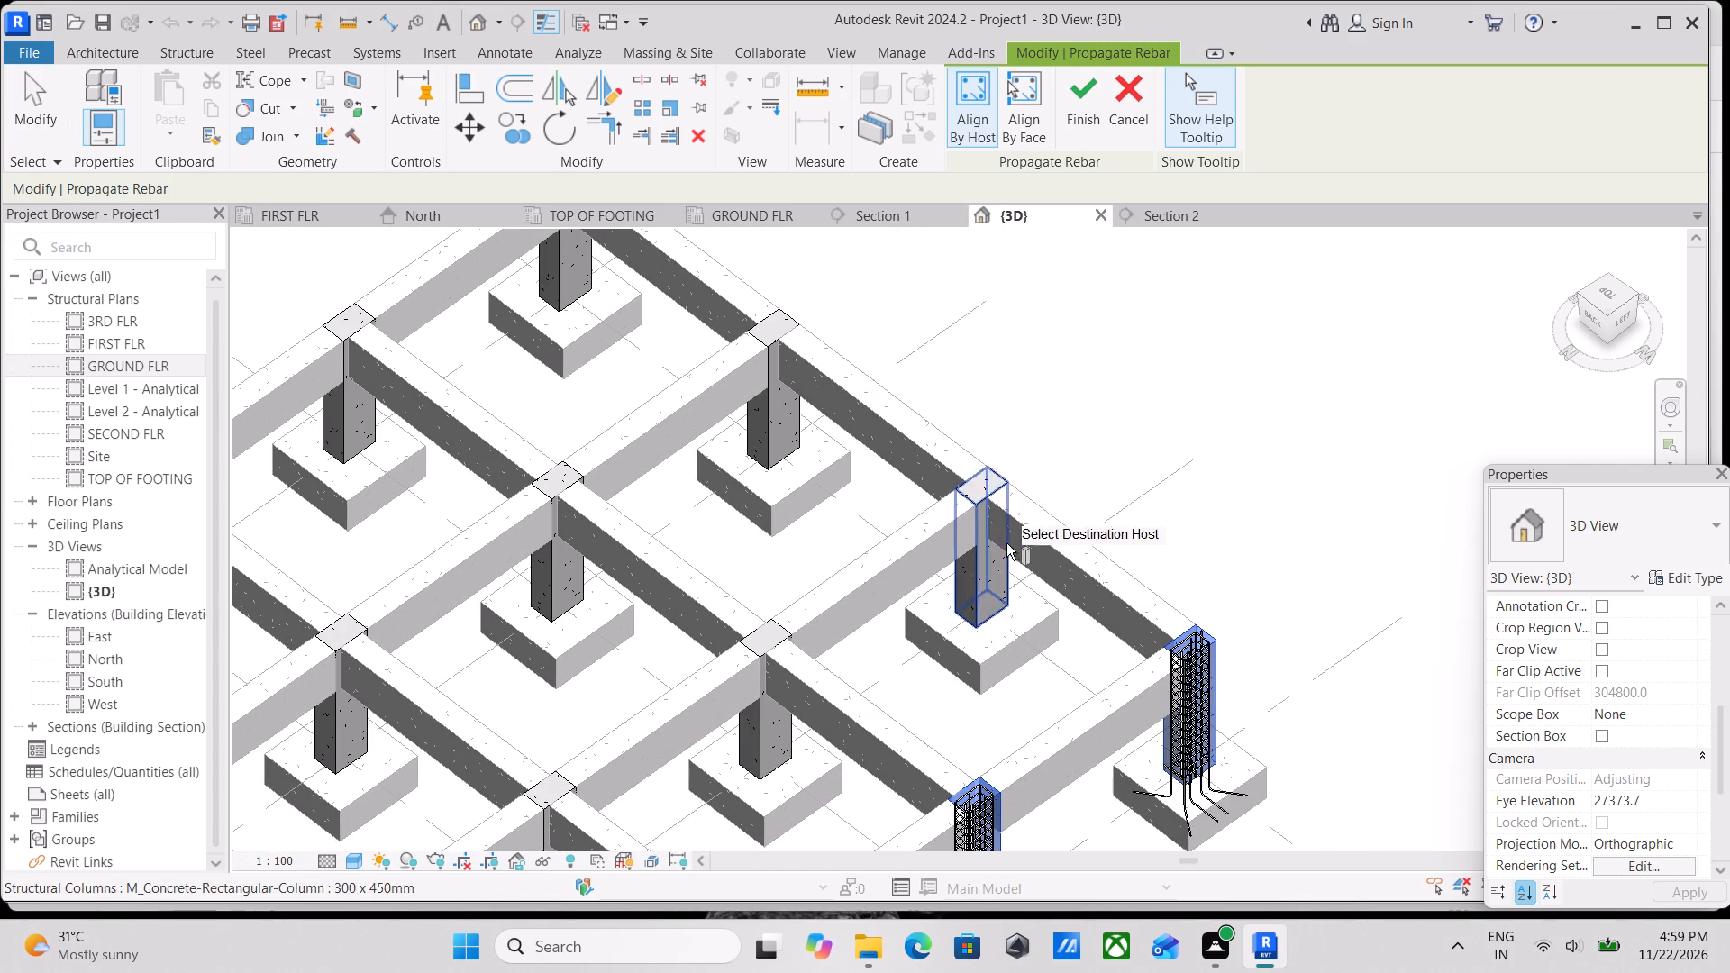
click(984, 495)
scroll(979, 578, up, 2)
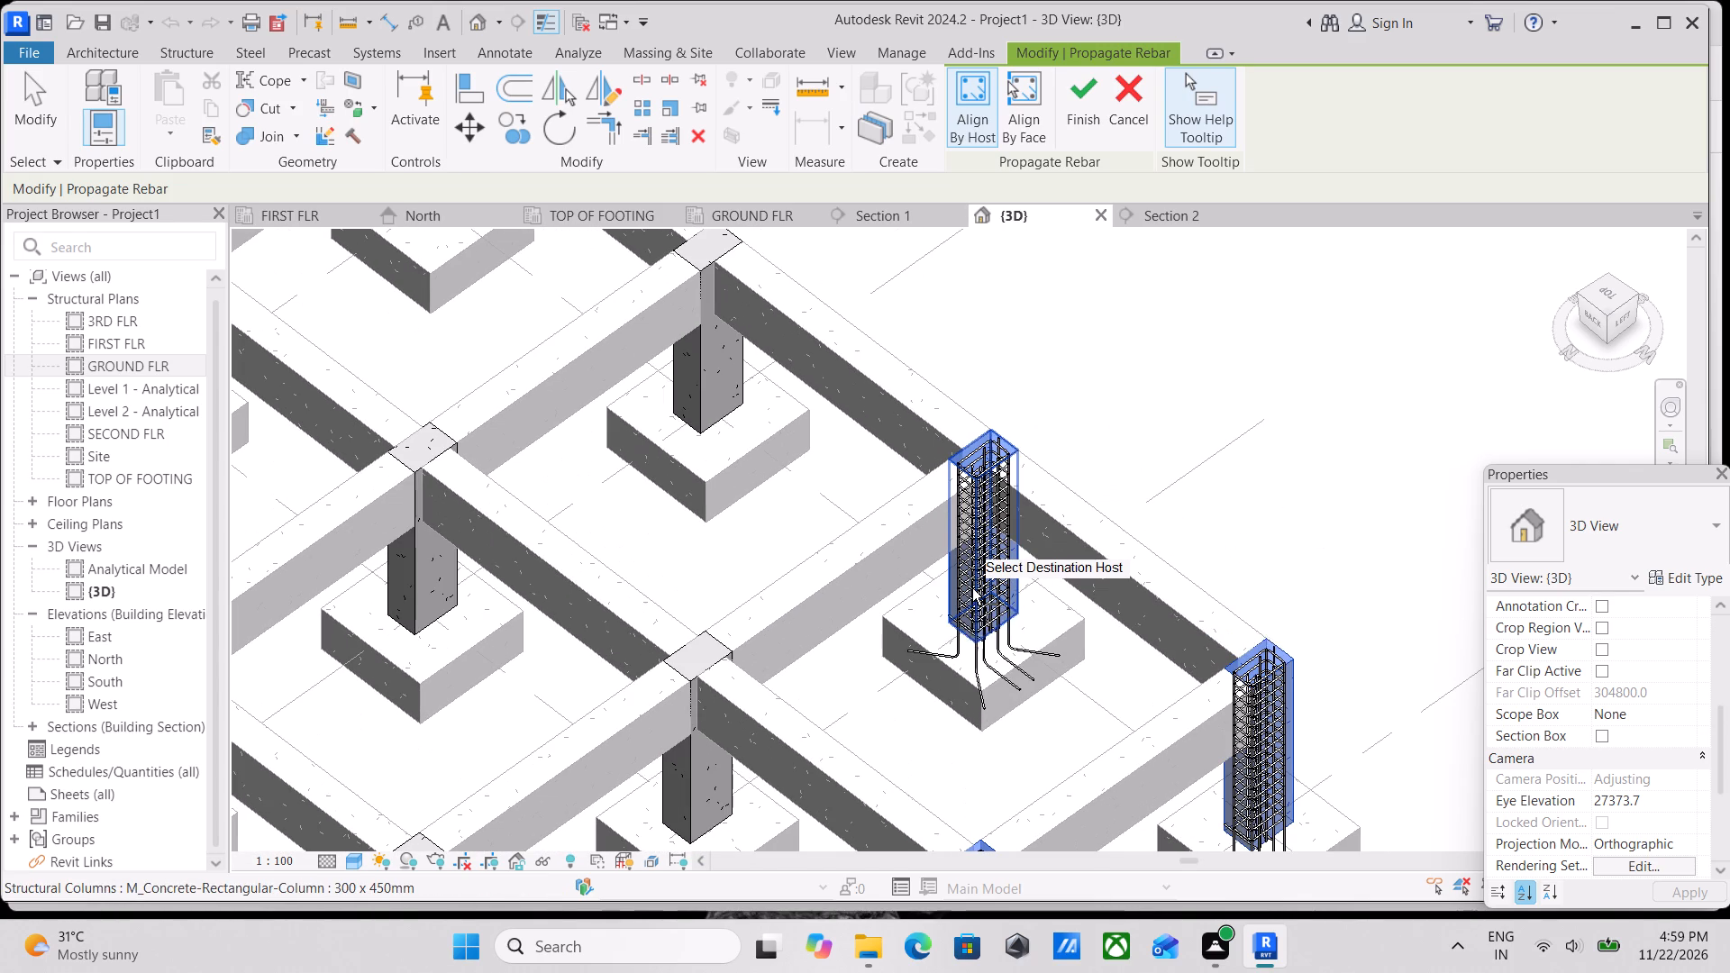
scroll(972, 588, down, 3)
middle_drag(983, 588, 1107, 550)
scroll(1097, 550, up, 1)
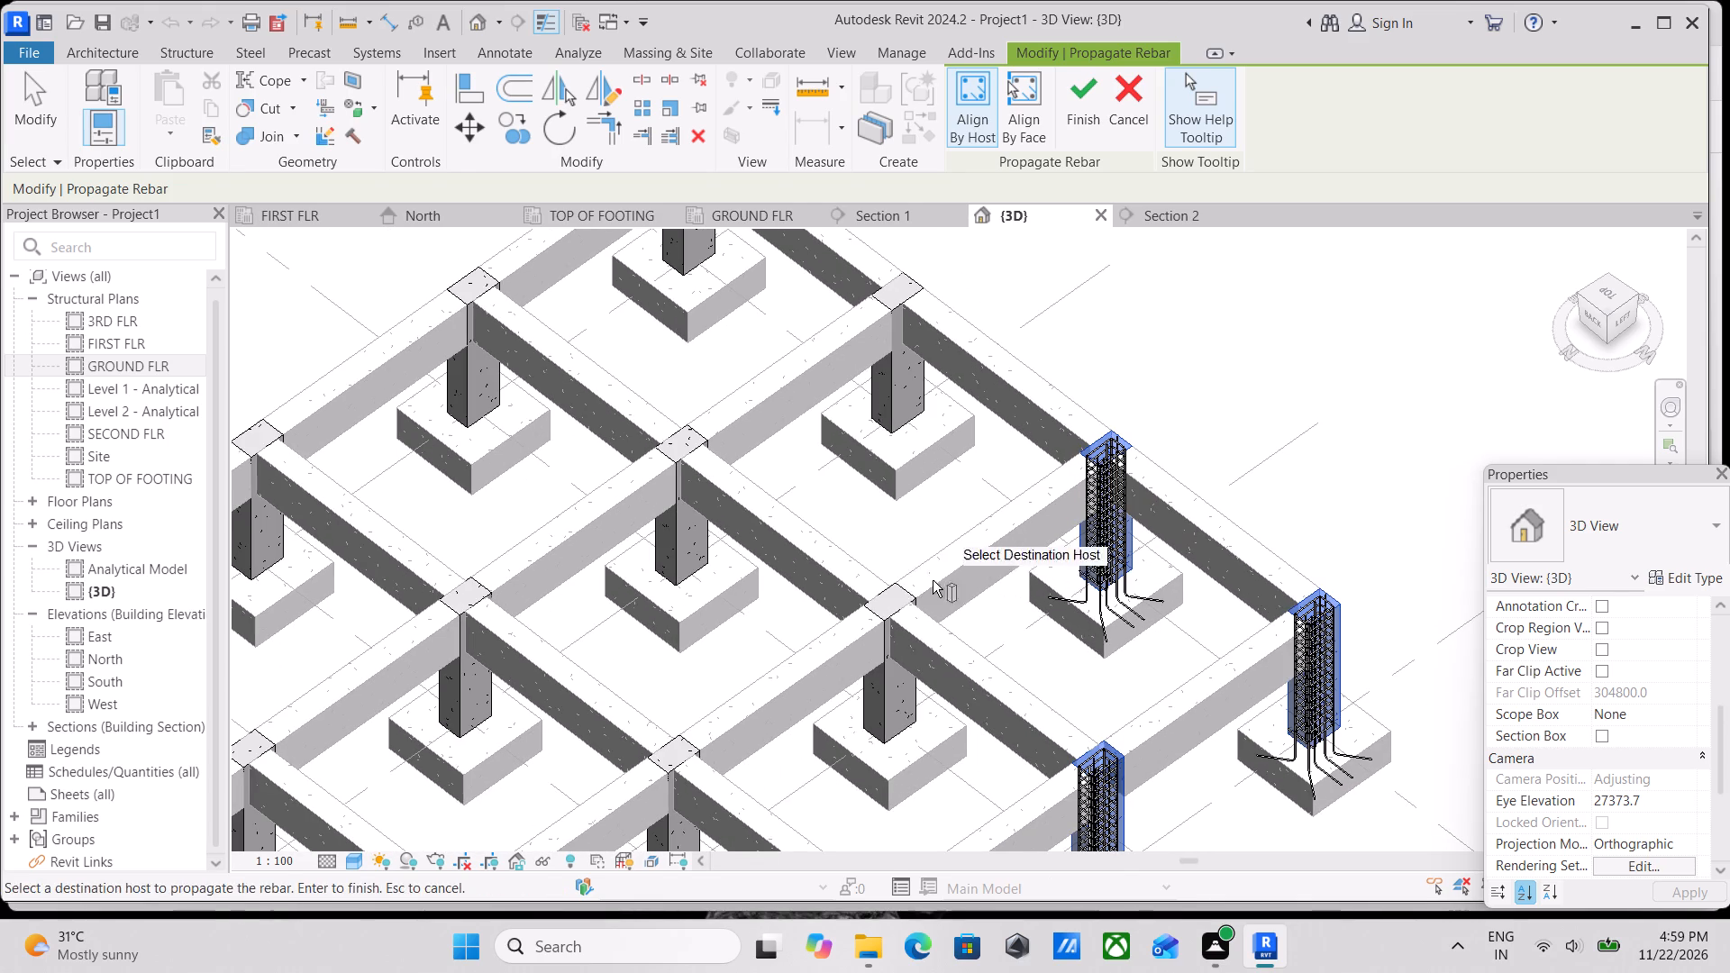
click(896, 588)
middle_drag(896, 588, 1071, 505)
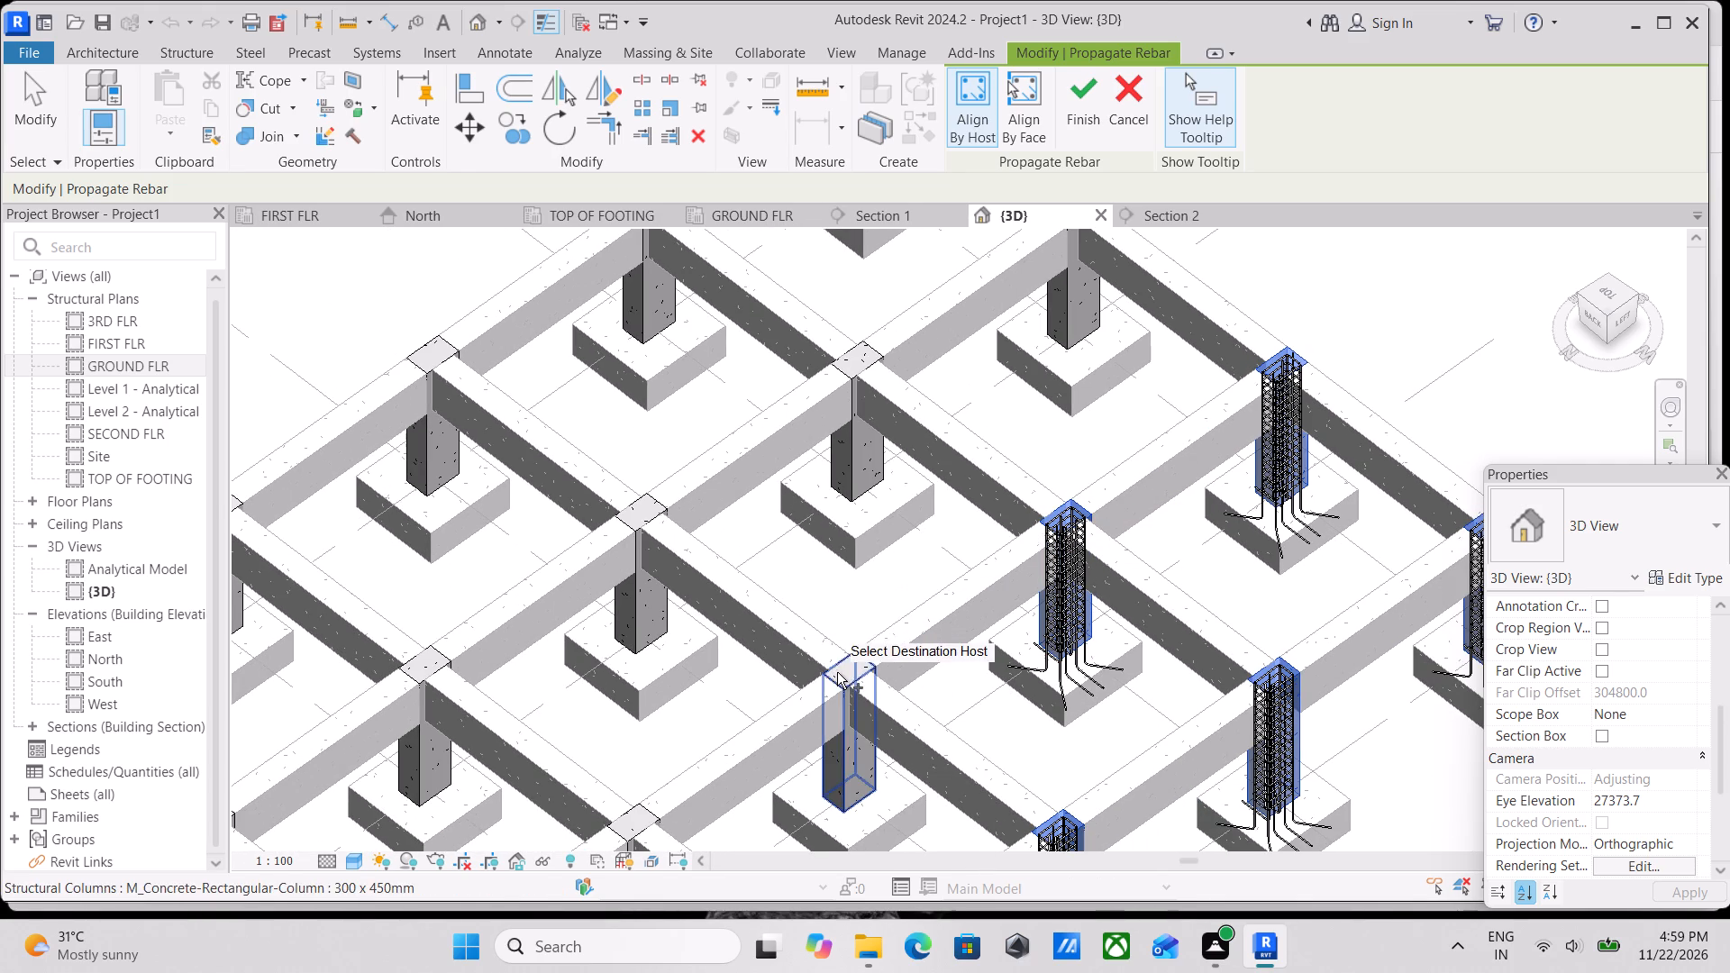
click(837, 672)
middle_drag(902, 631, 1088, 496)
click(806, 696)
middle_drag(824, 678, 1069, 484)
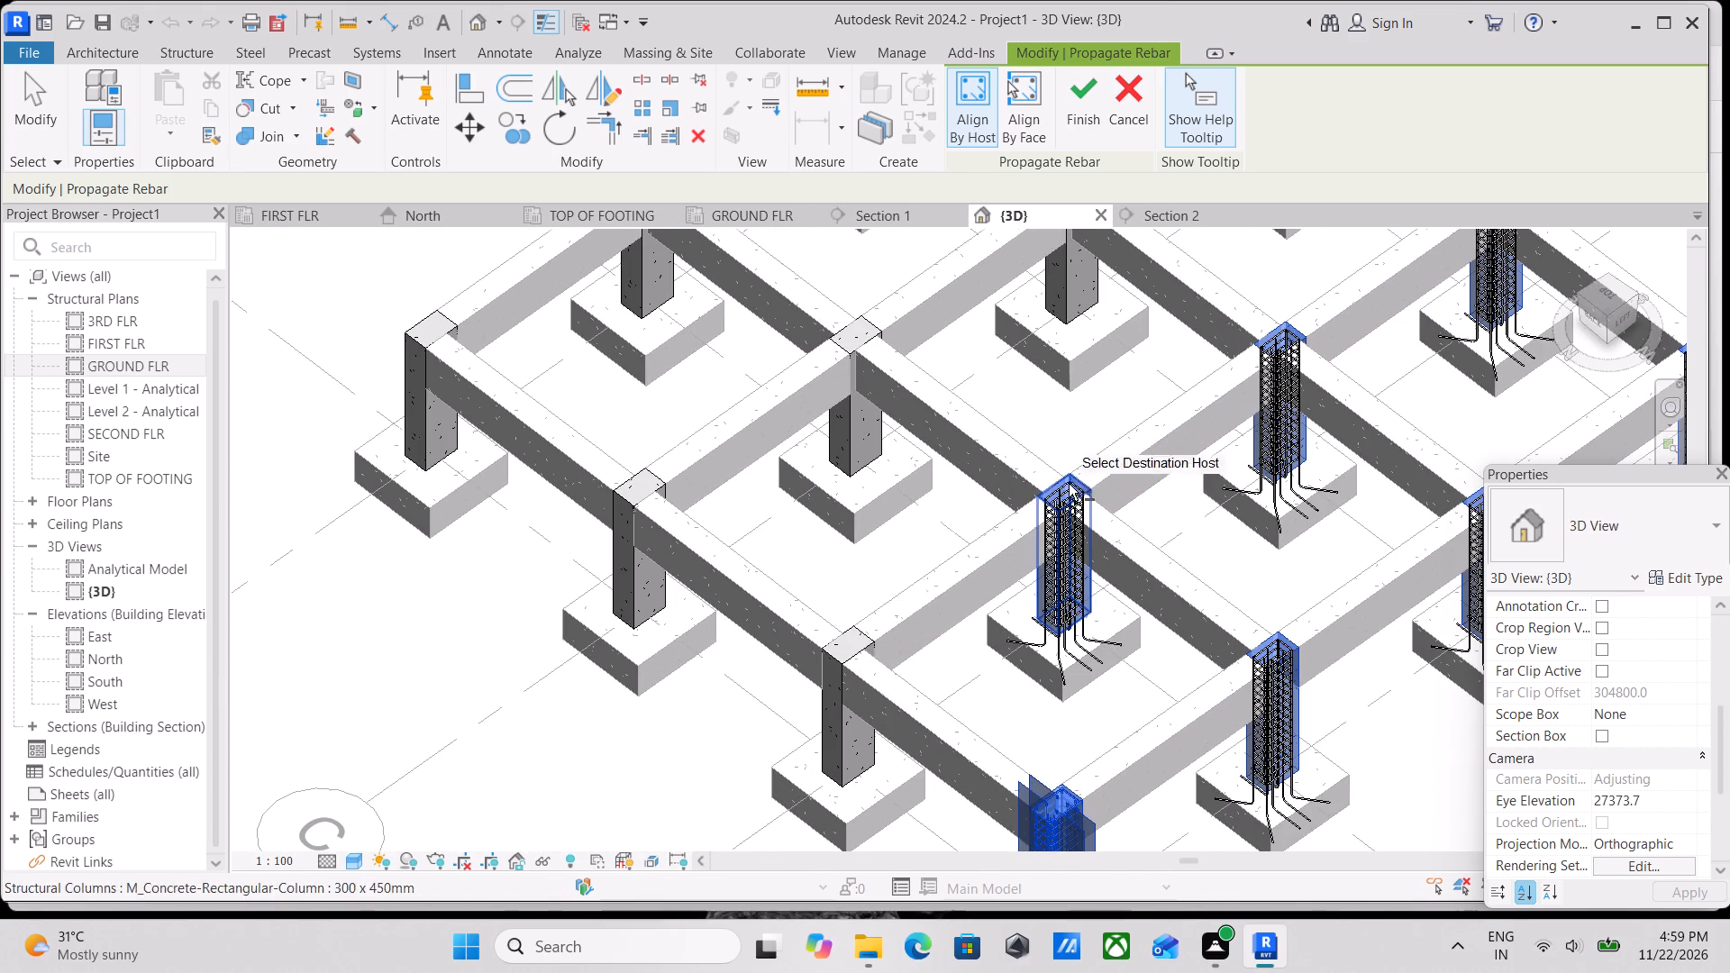
click(833, 653)
Add all five grid C columns, from grid 1 to grid 5, as destinations for the propagated column rebar.
middle_drag(705, 530, 813, 646)
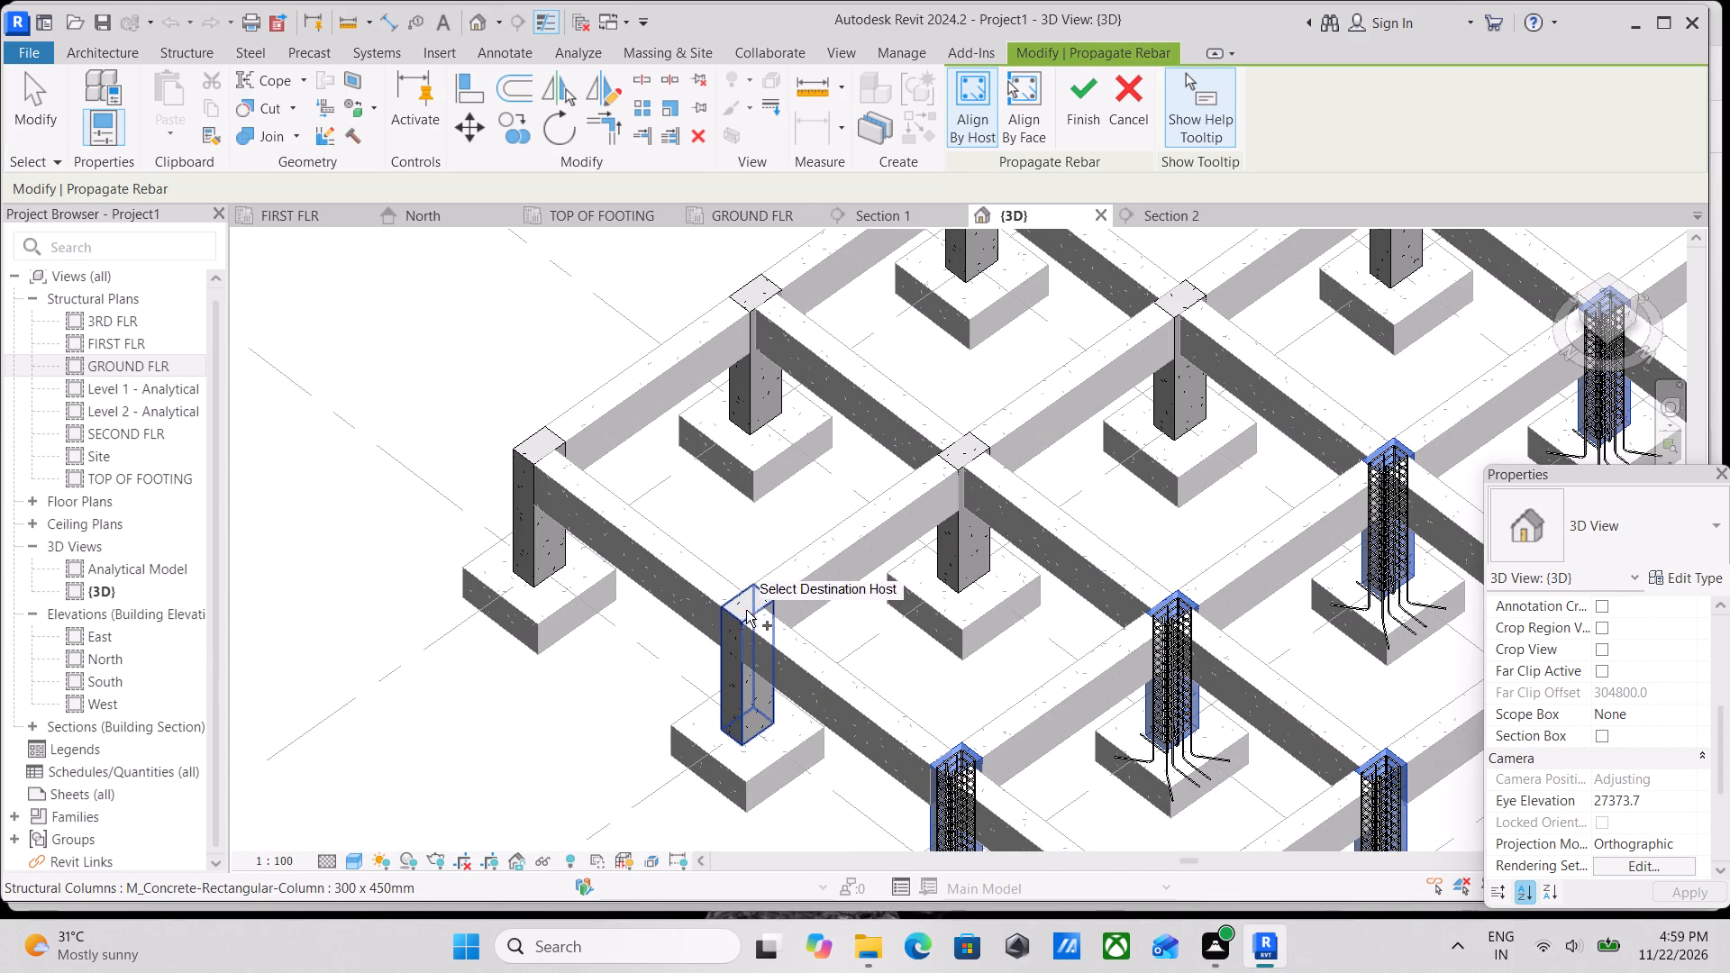
click(745, 608)
middle_drag(783, 584, 738, 712)
click(932, 573)
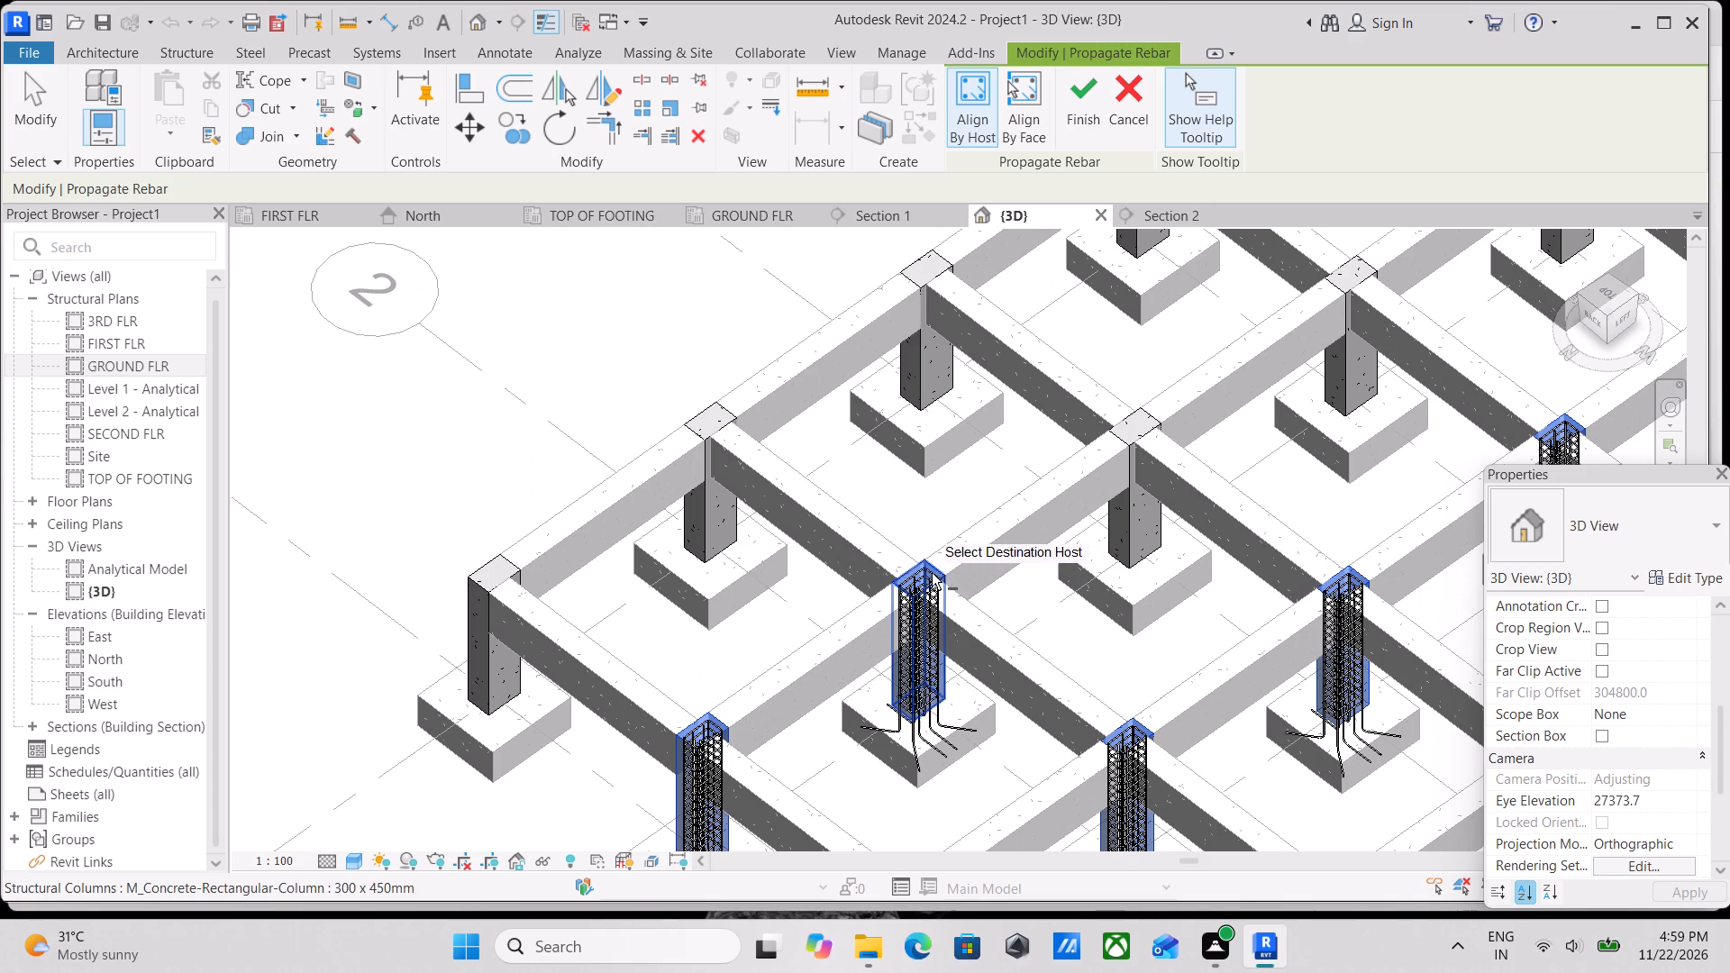
click(1115, 432)
middle_drag(1115, 431, 933, 662)
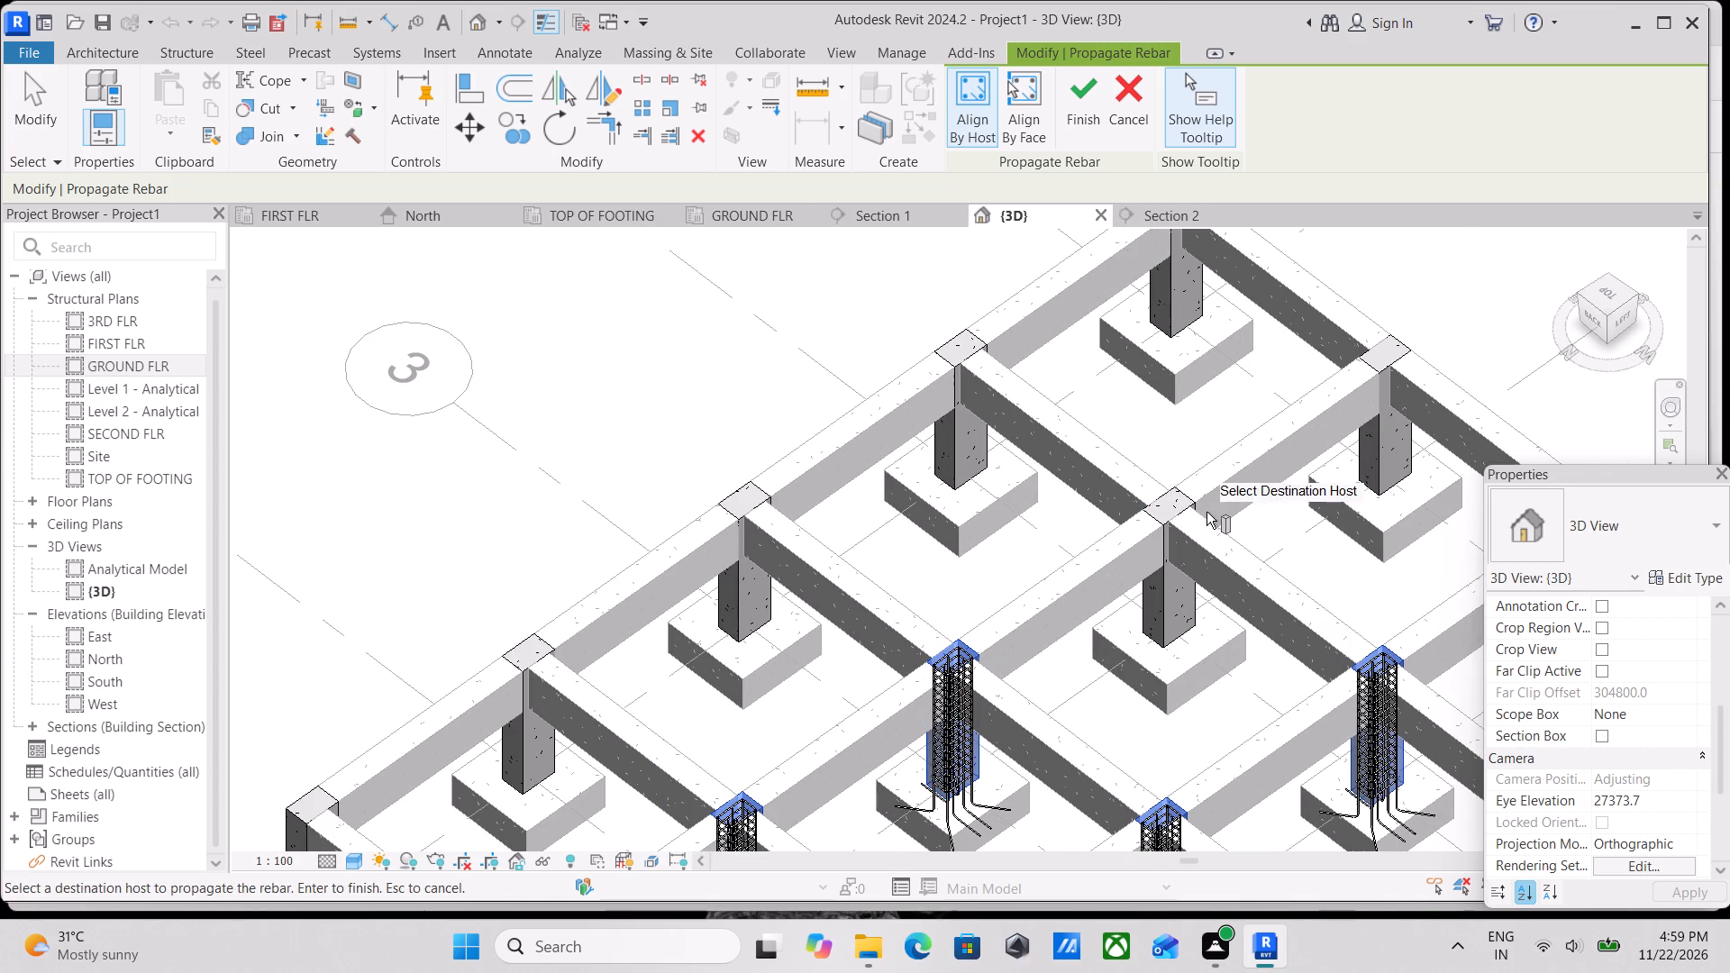
click(1184, 511)
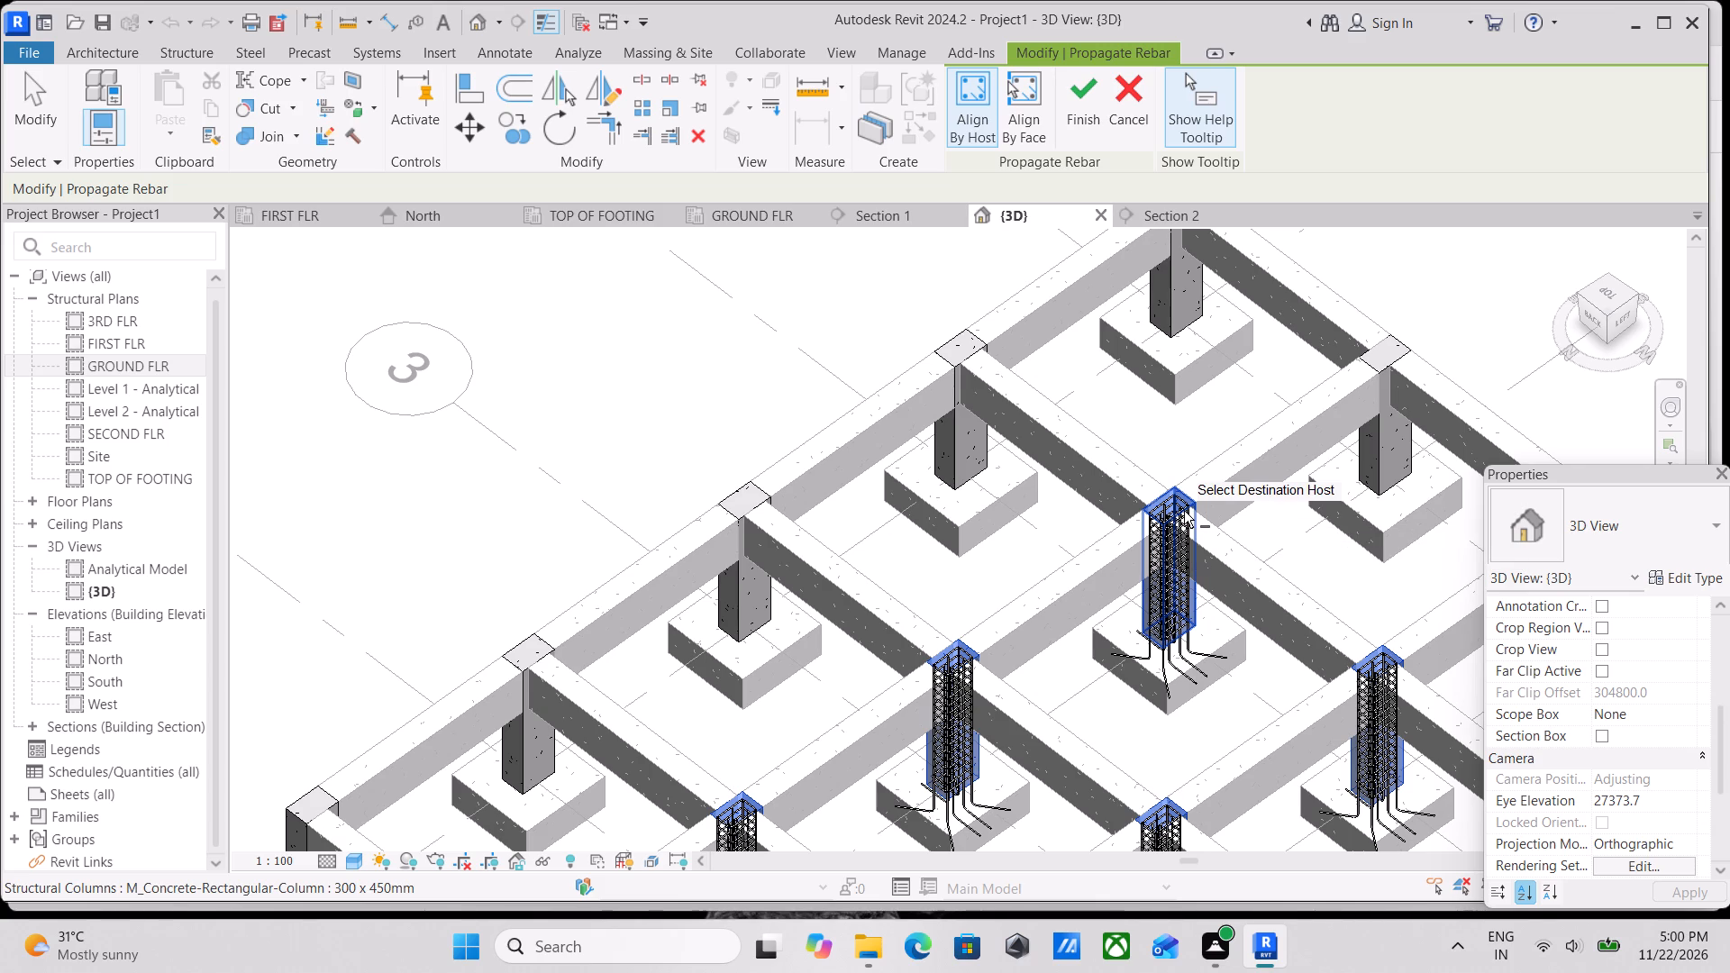
click(1370, 362)
Add all five grid D columns, from grid 5 to grid 1, as destinations and finish the rebar propagation.
scroll(1311, 388, down, 3)
middle_drag(1311, 388, 1261, 574)
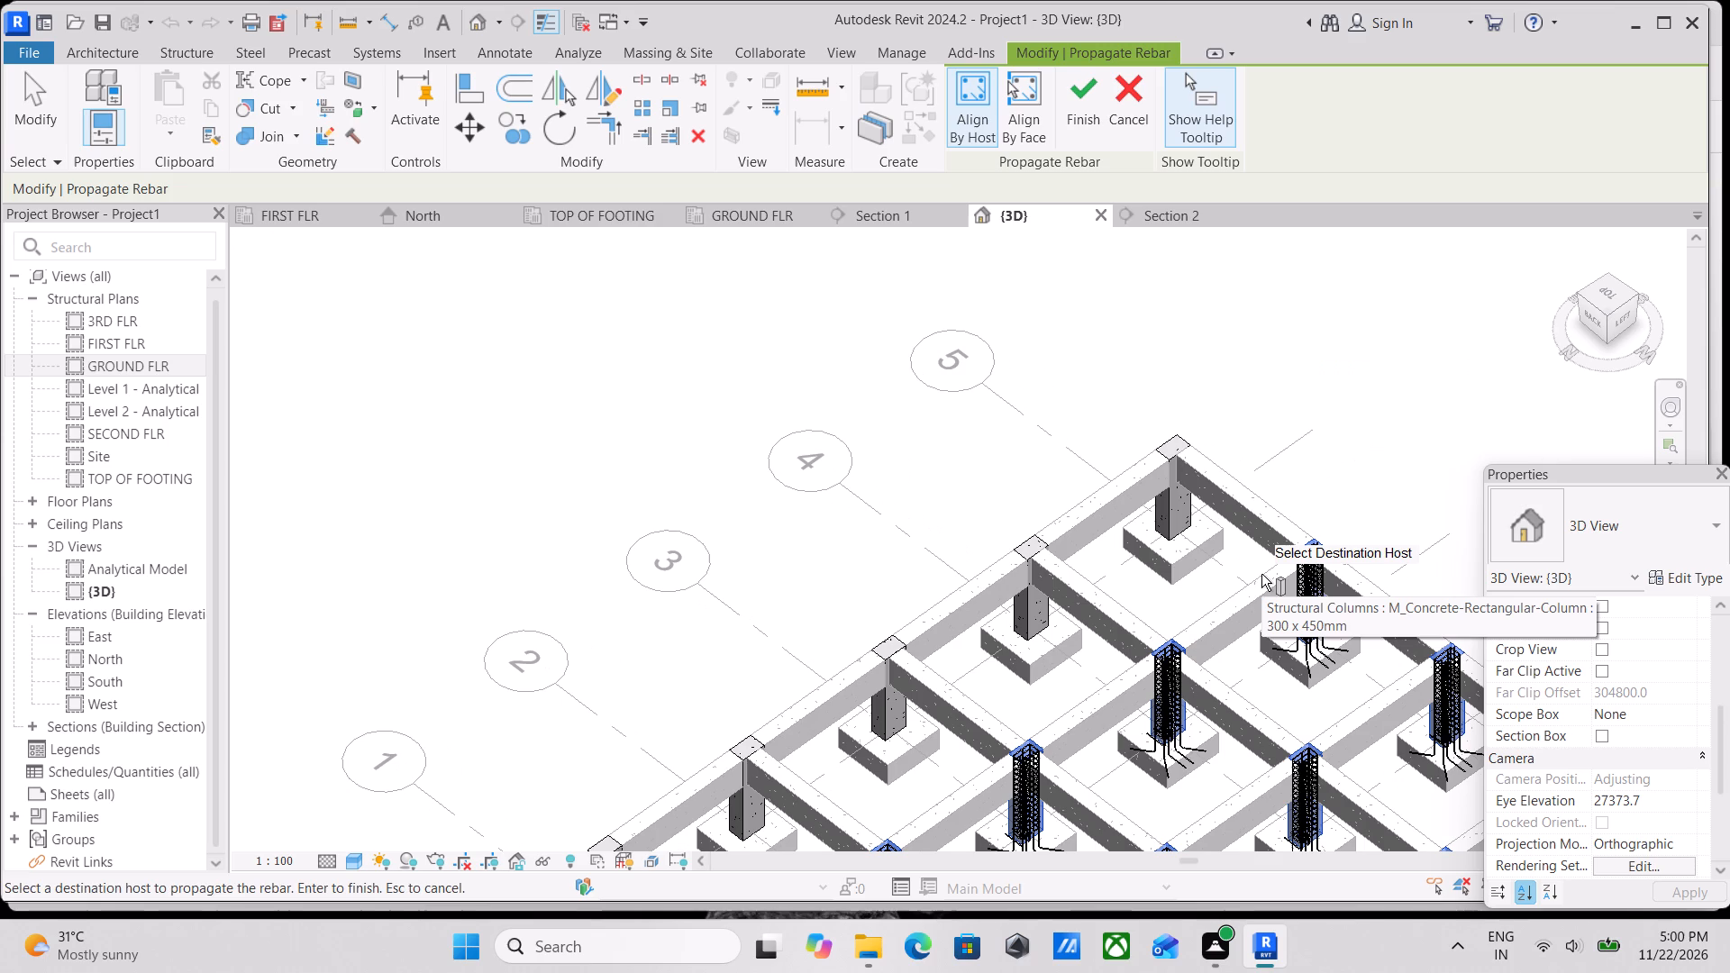
scroll(1207, 519, up, 4)
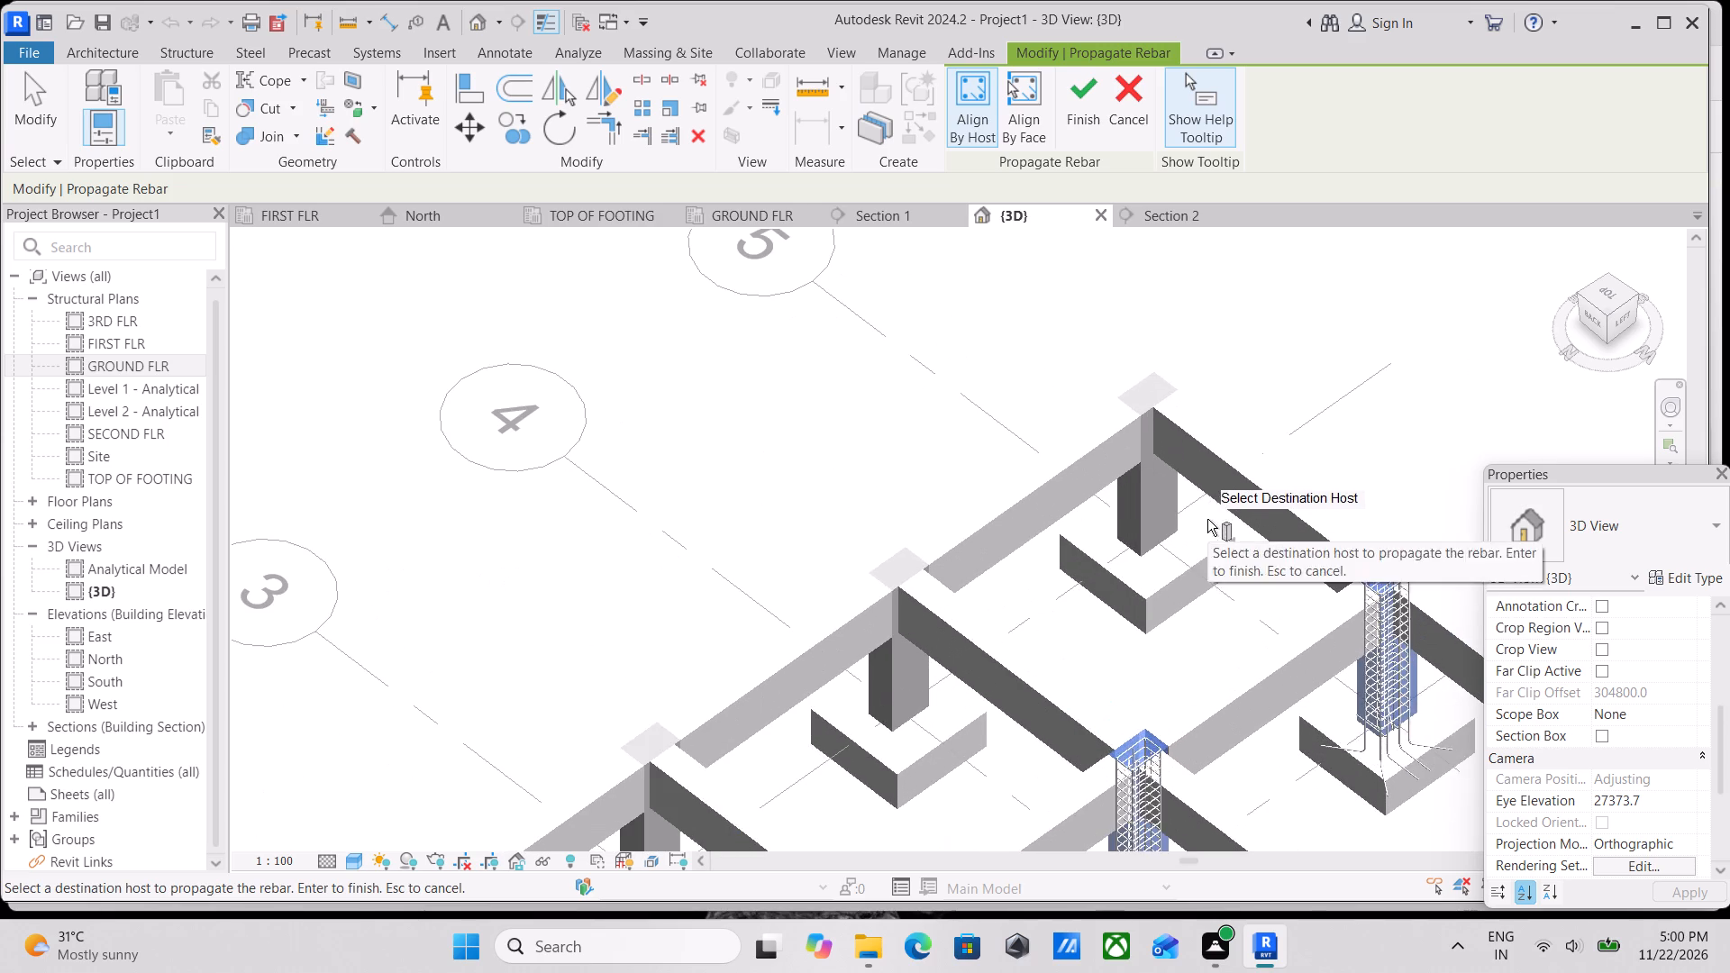
click(1132, 400)
scroll(1134, 400, down, 3)
middle_drag(1135, 401, 1197, 394)
scroll(1197, 394, down, 1)
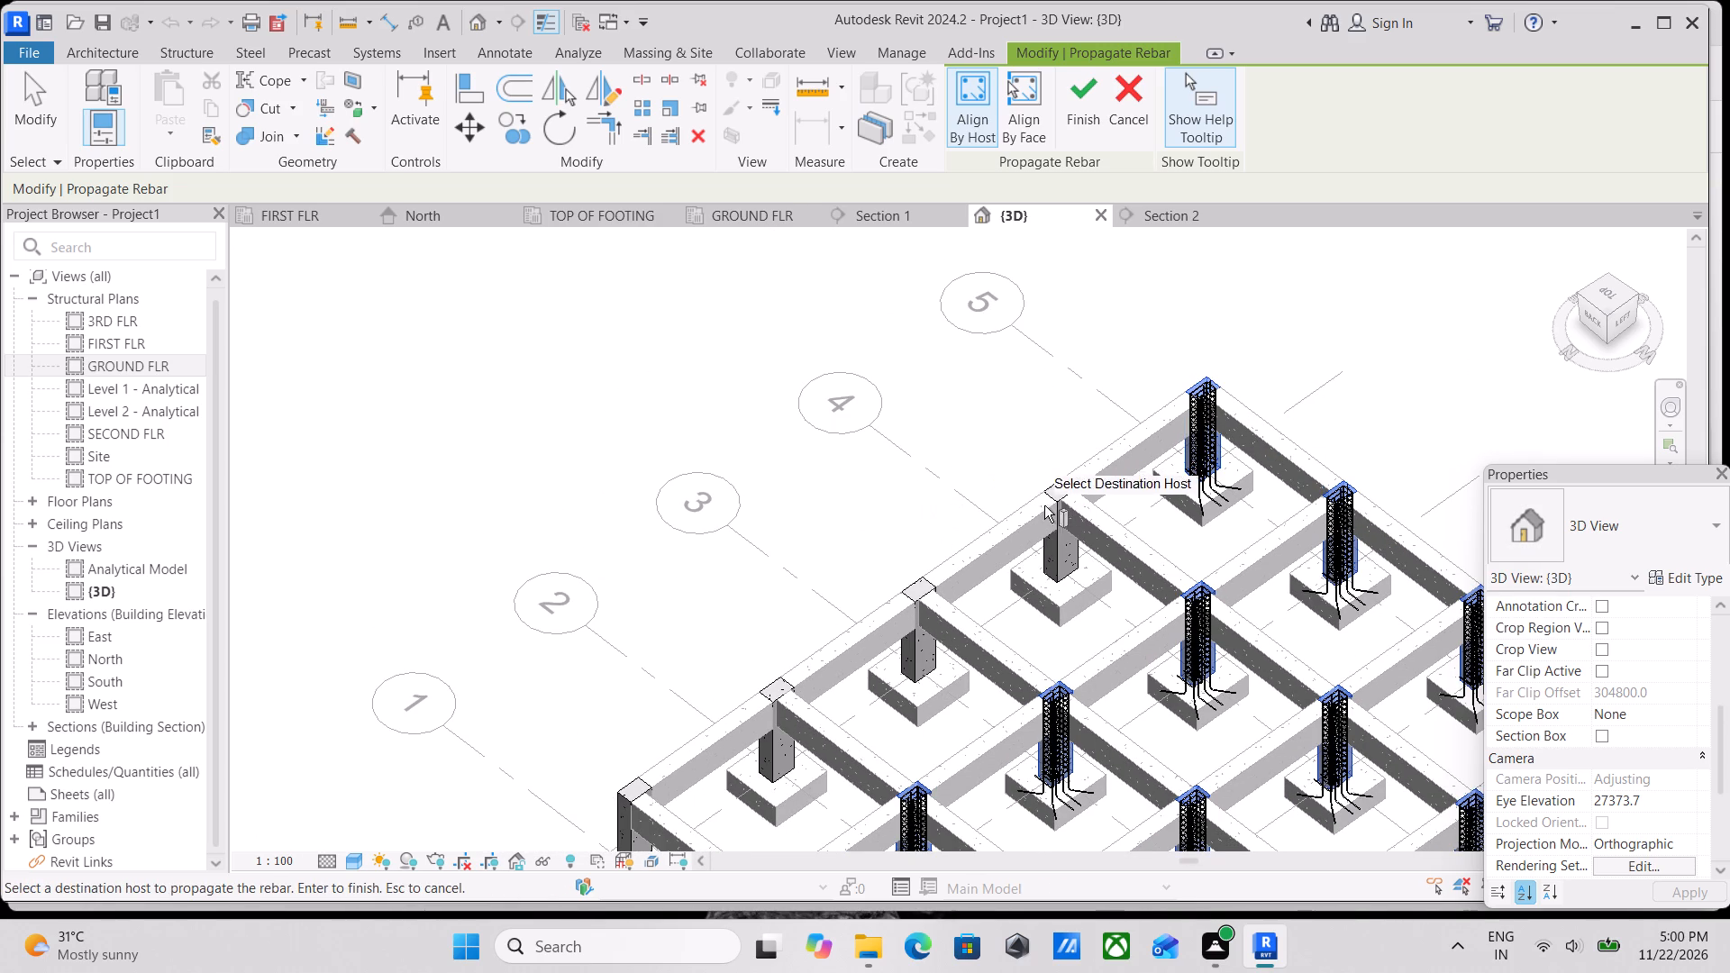
click(1049, 492)
click(902, 582)
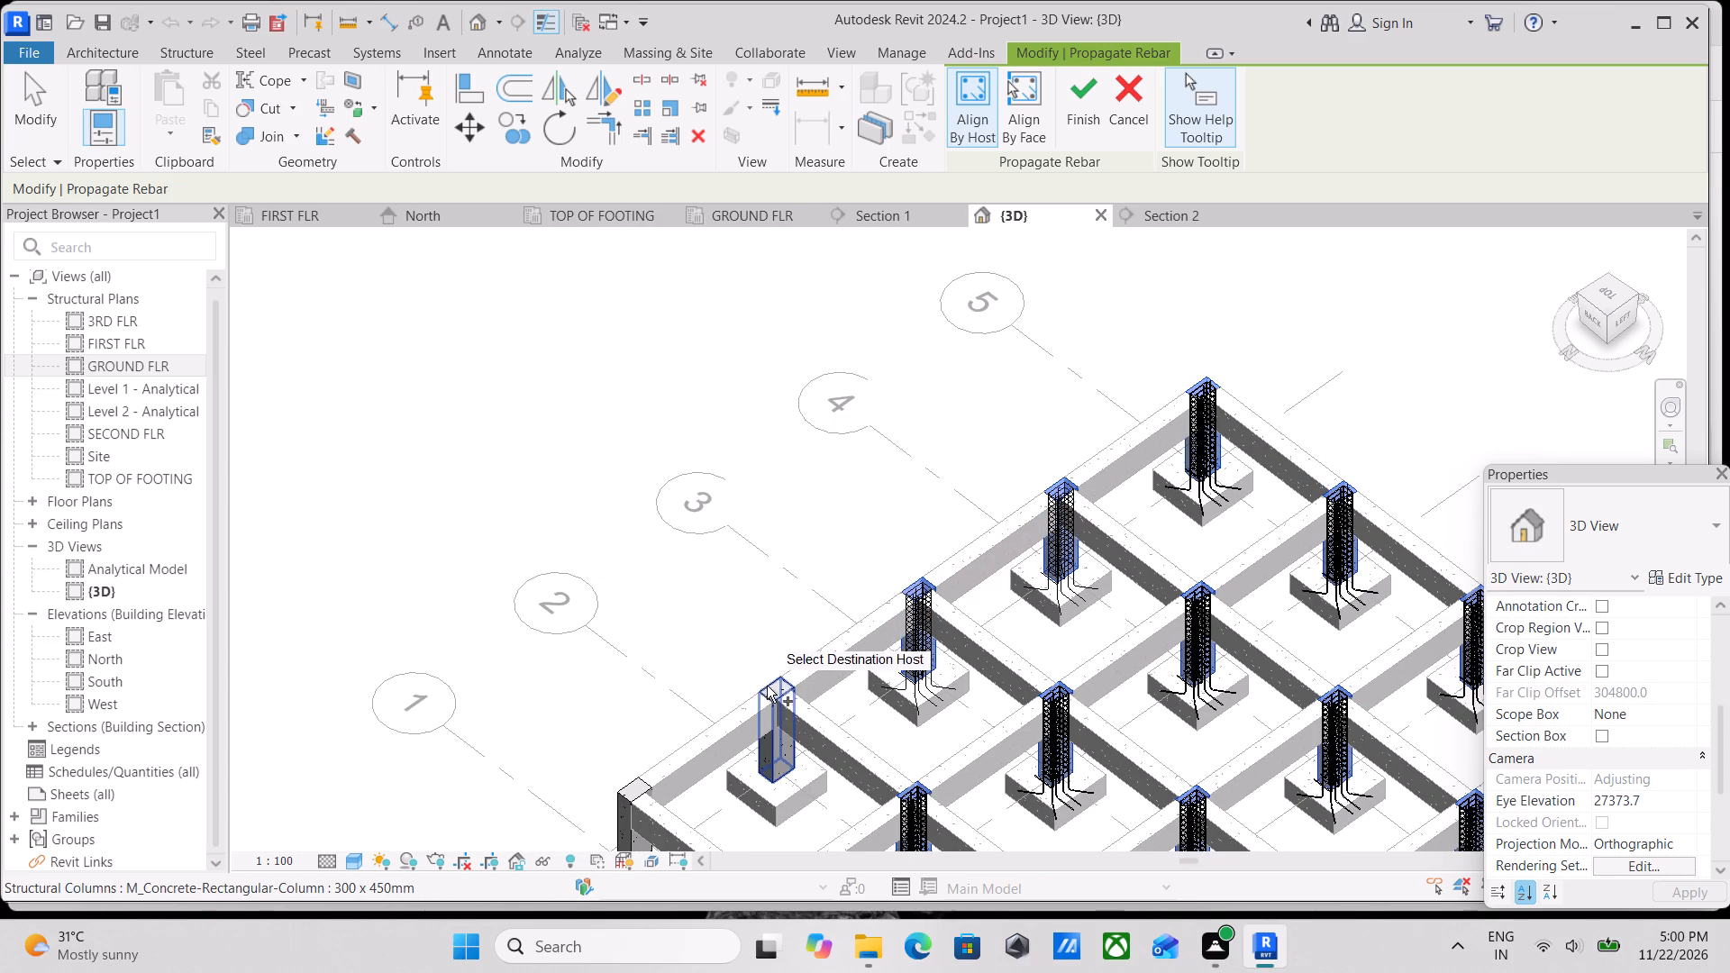
click(767, 687)
middle_drag(839, 564, 974, 297)
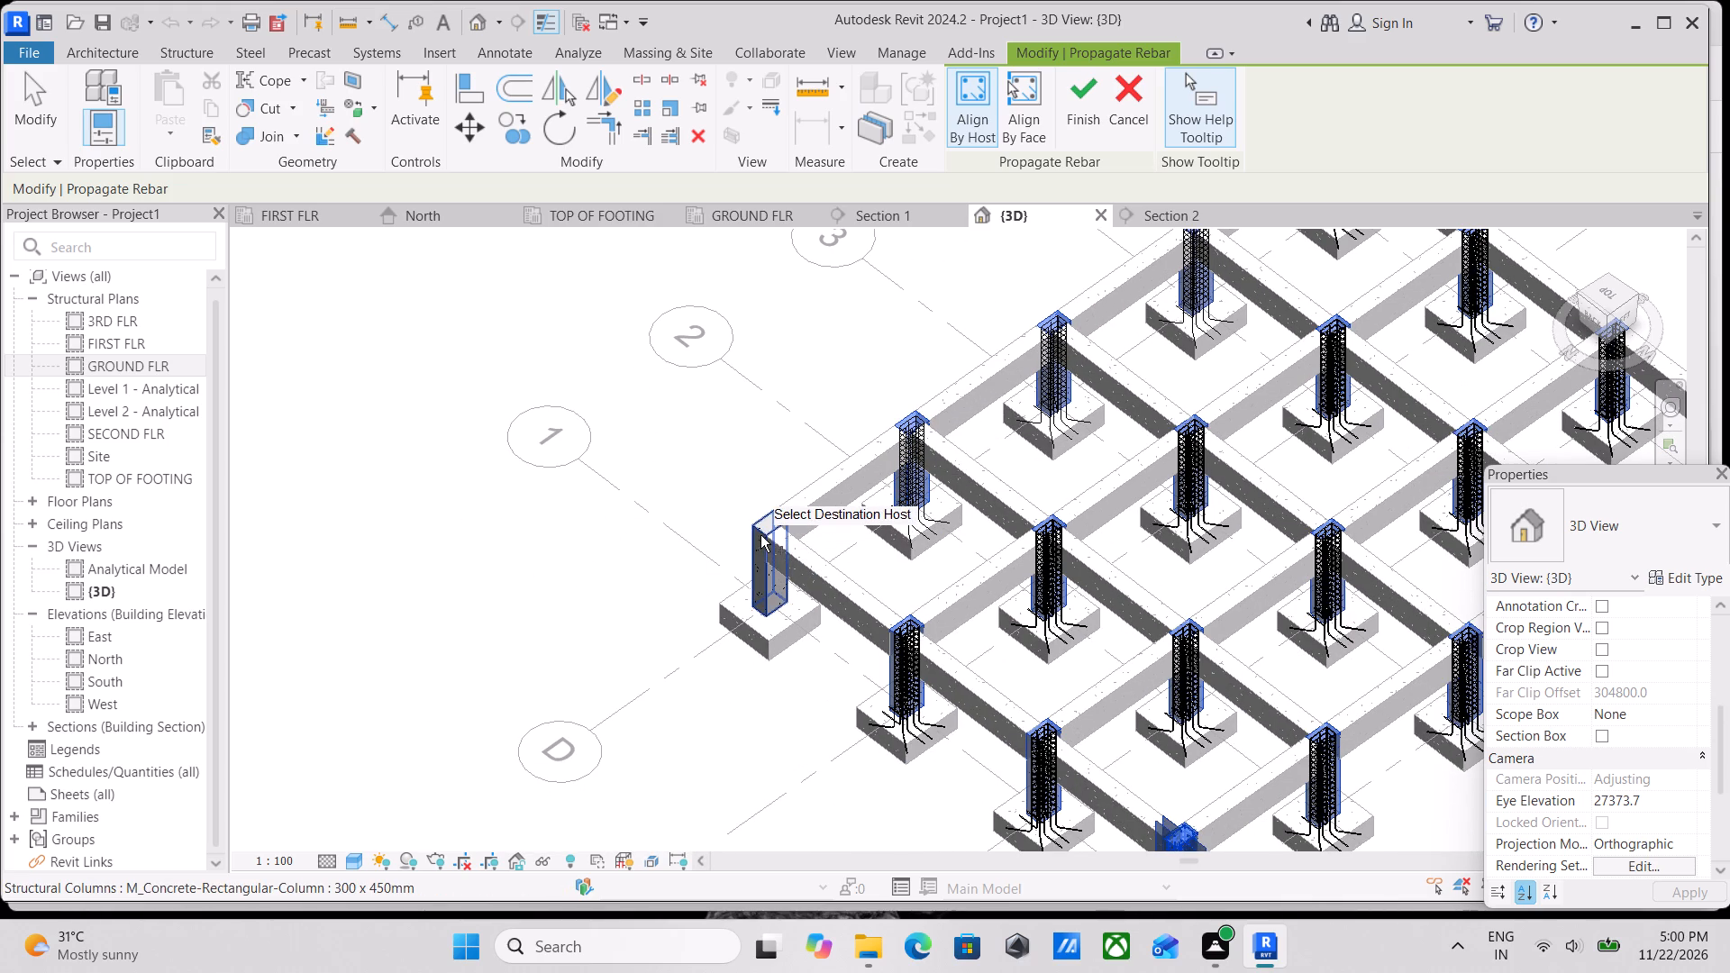
click(760, 535)
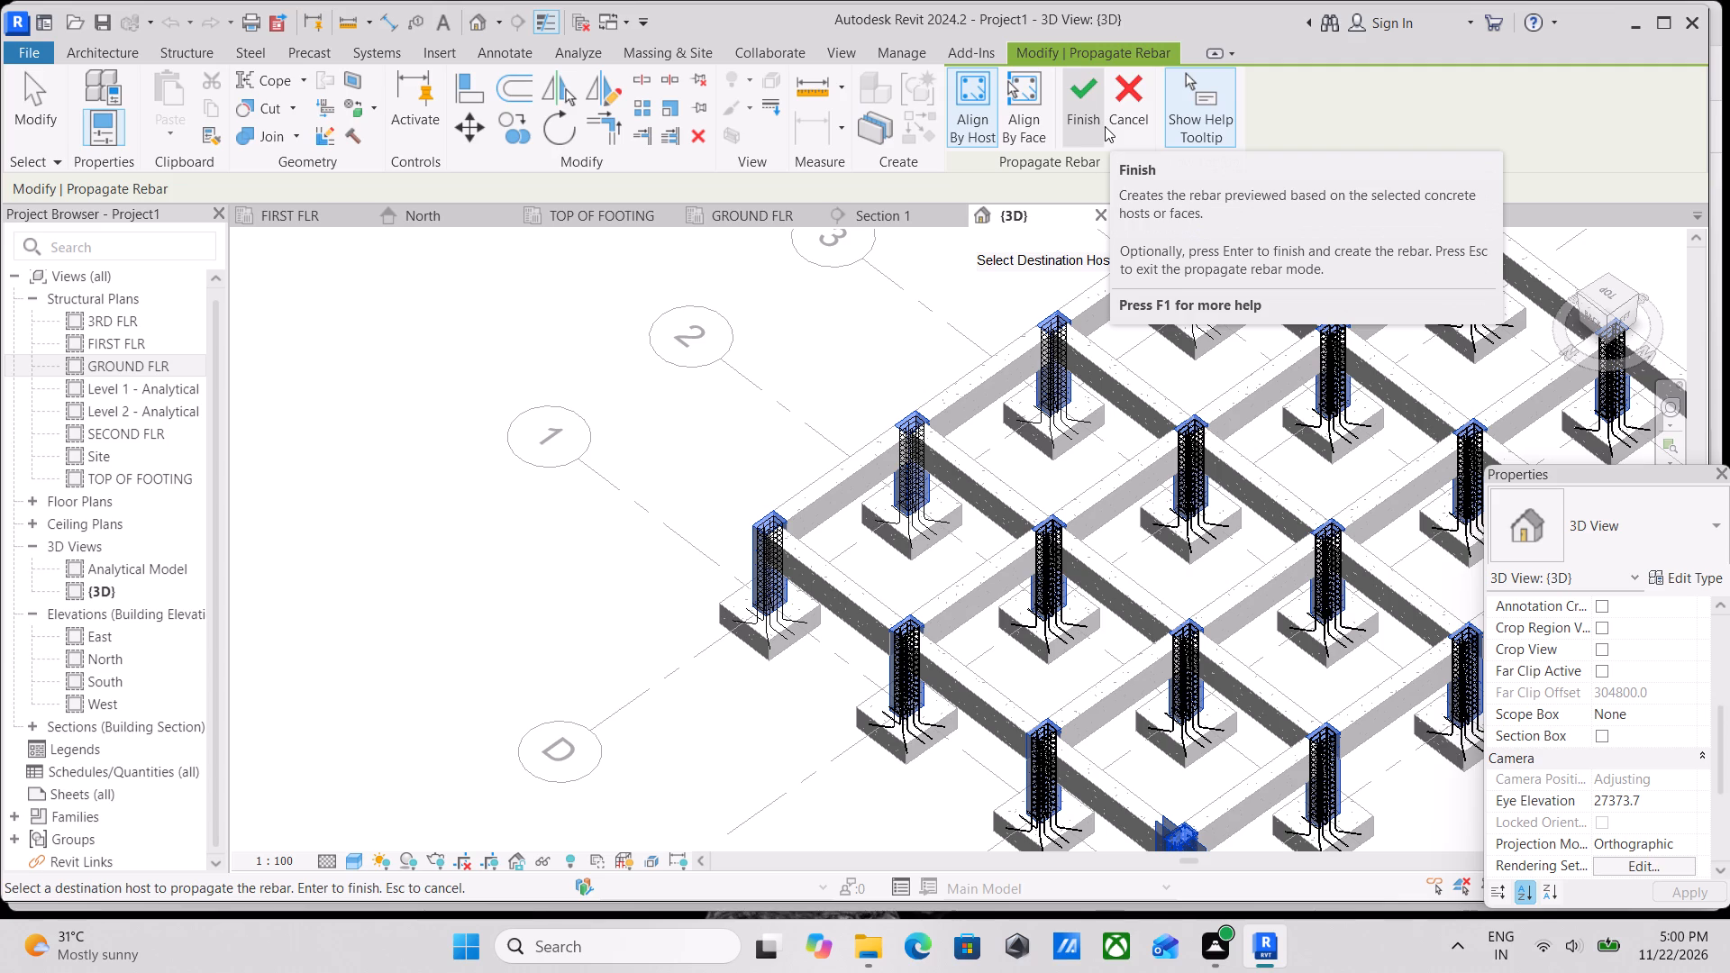
click(1088, 91)
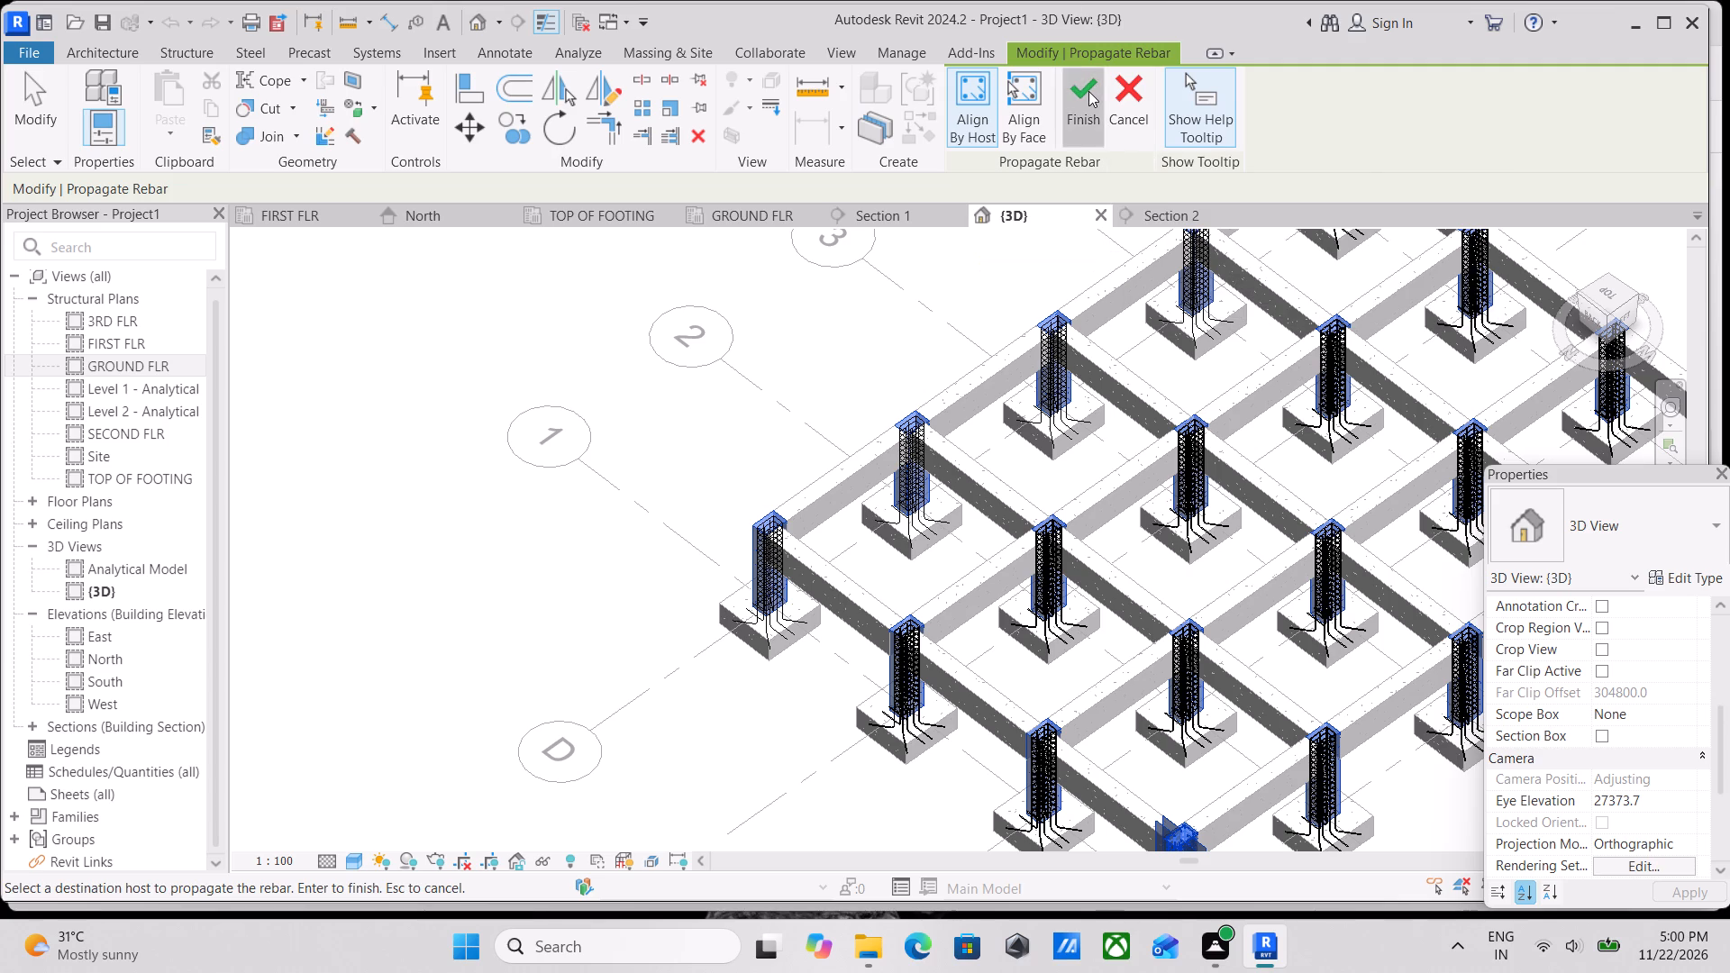
Examine the propagated column reinforcement across the whole column grid in the {3D} view.
scroll(1077, 422, up, 4)
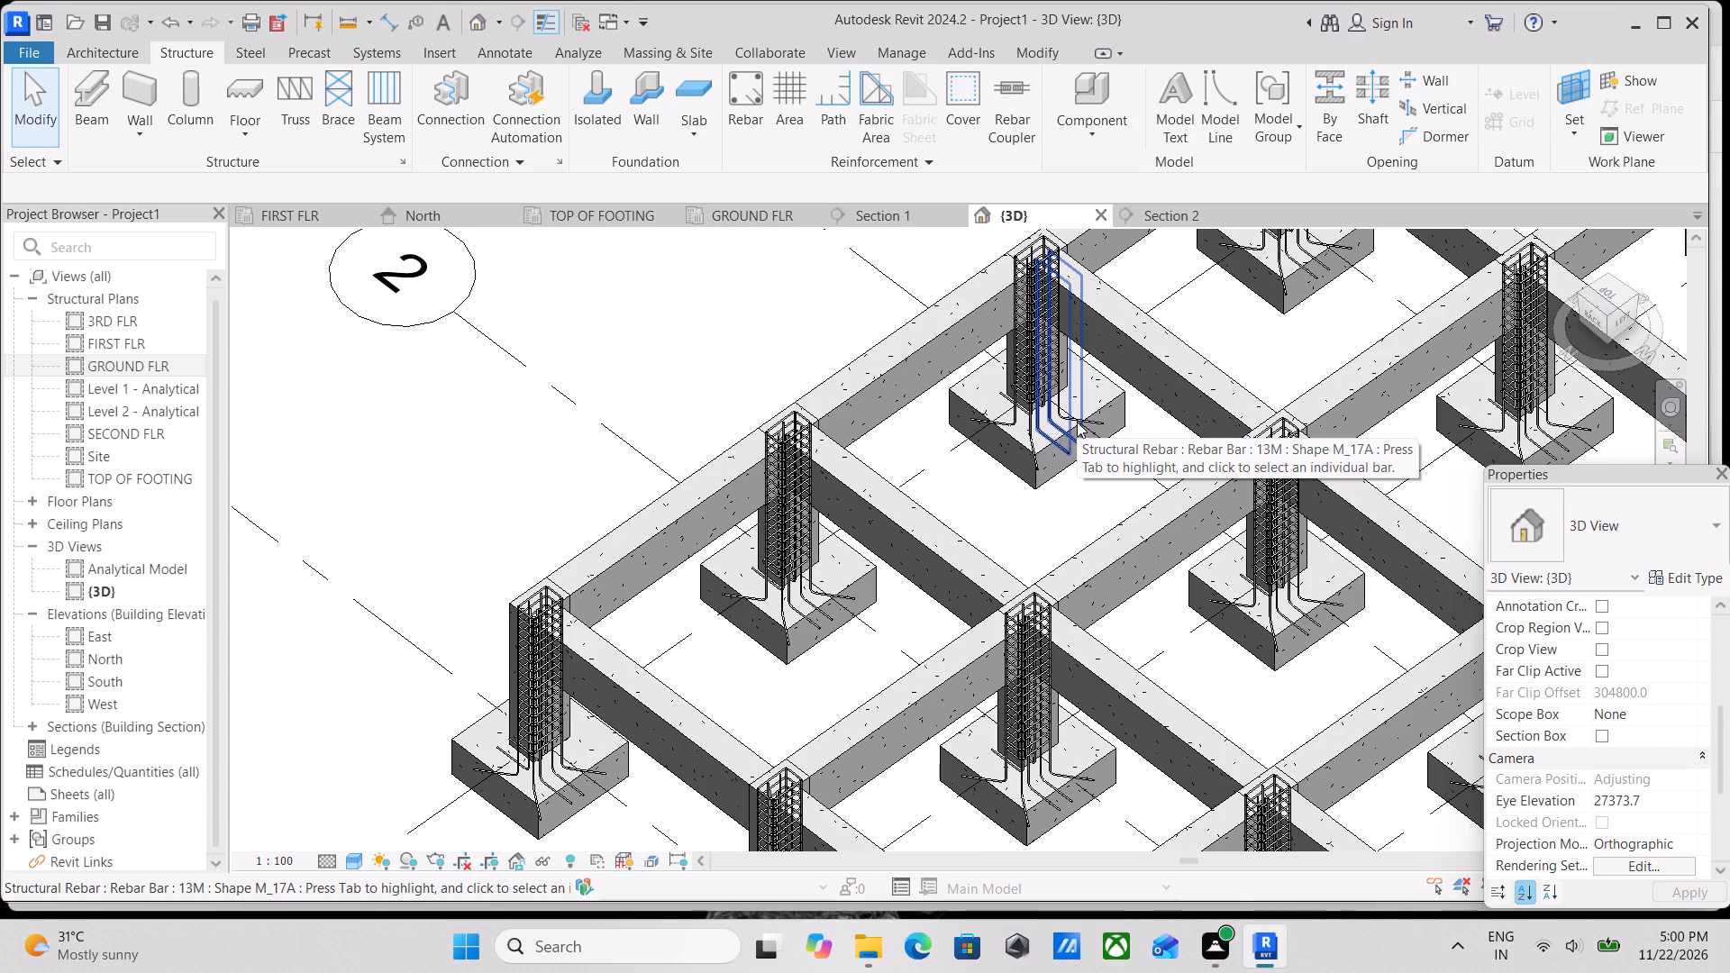
scroll(1077, 422, down, 10)
middle_drag(1033, 403, 754, 338)
scroll(1086, 470, up, 7)
scroll(1009, 391, down, 4)
middle_drag(1025, 416, 1170, 666)
scroll(1170, 667, down, 1)
scroll(1170, 666, up, 1)
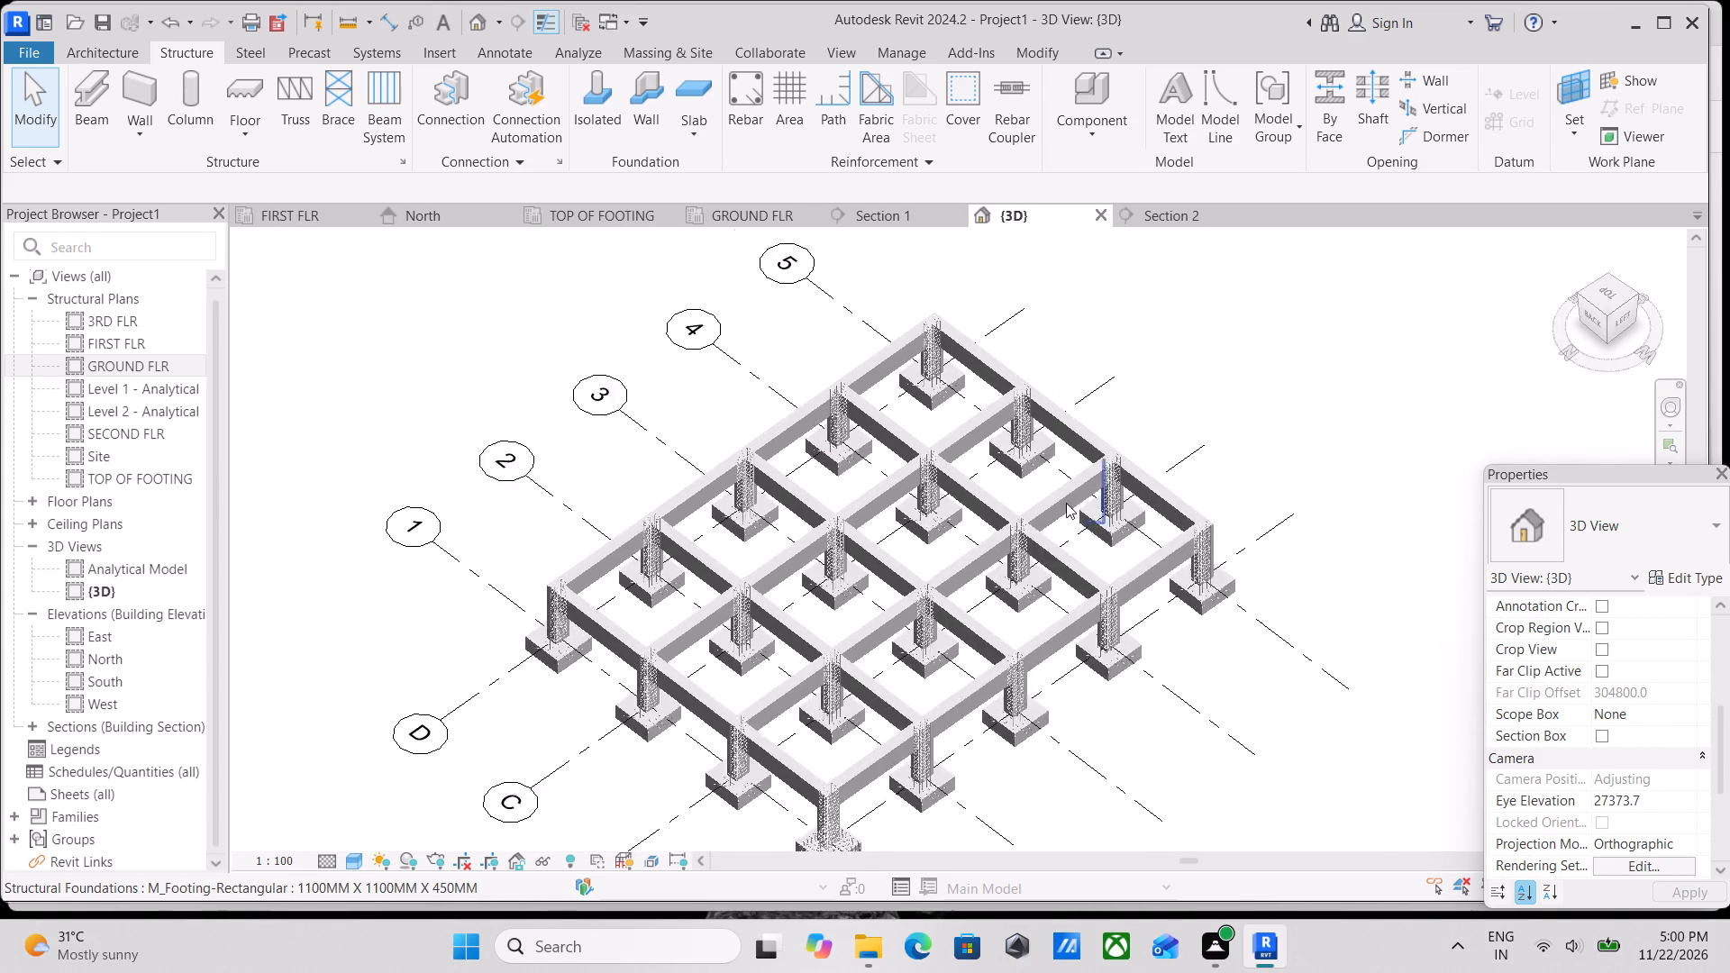
scroll(1066, 503, up, 1)
scroll(973, 438, down, 2)
middle_drag(969, 438, 1014, 298)
scroll(1007, 594, up, 1)
scroll(941, 704, up, 1)
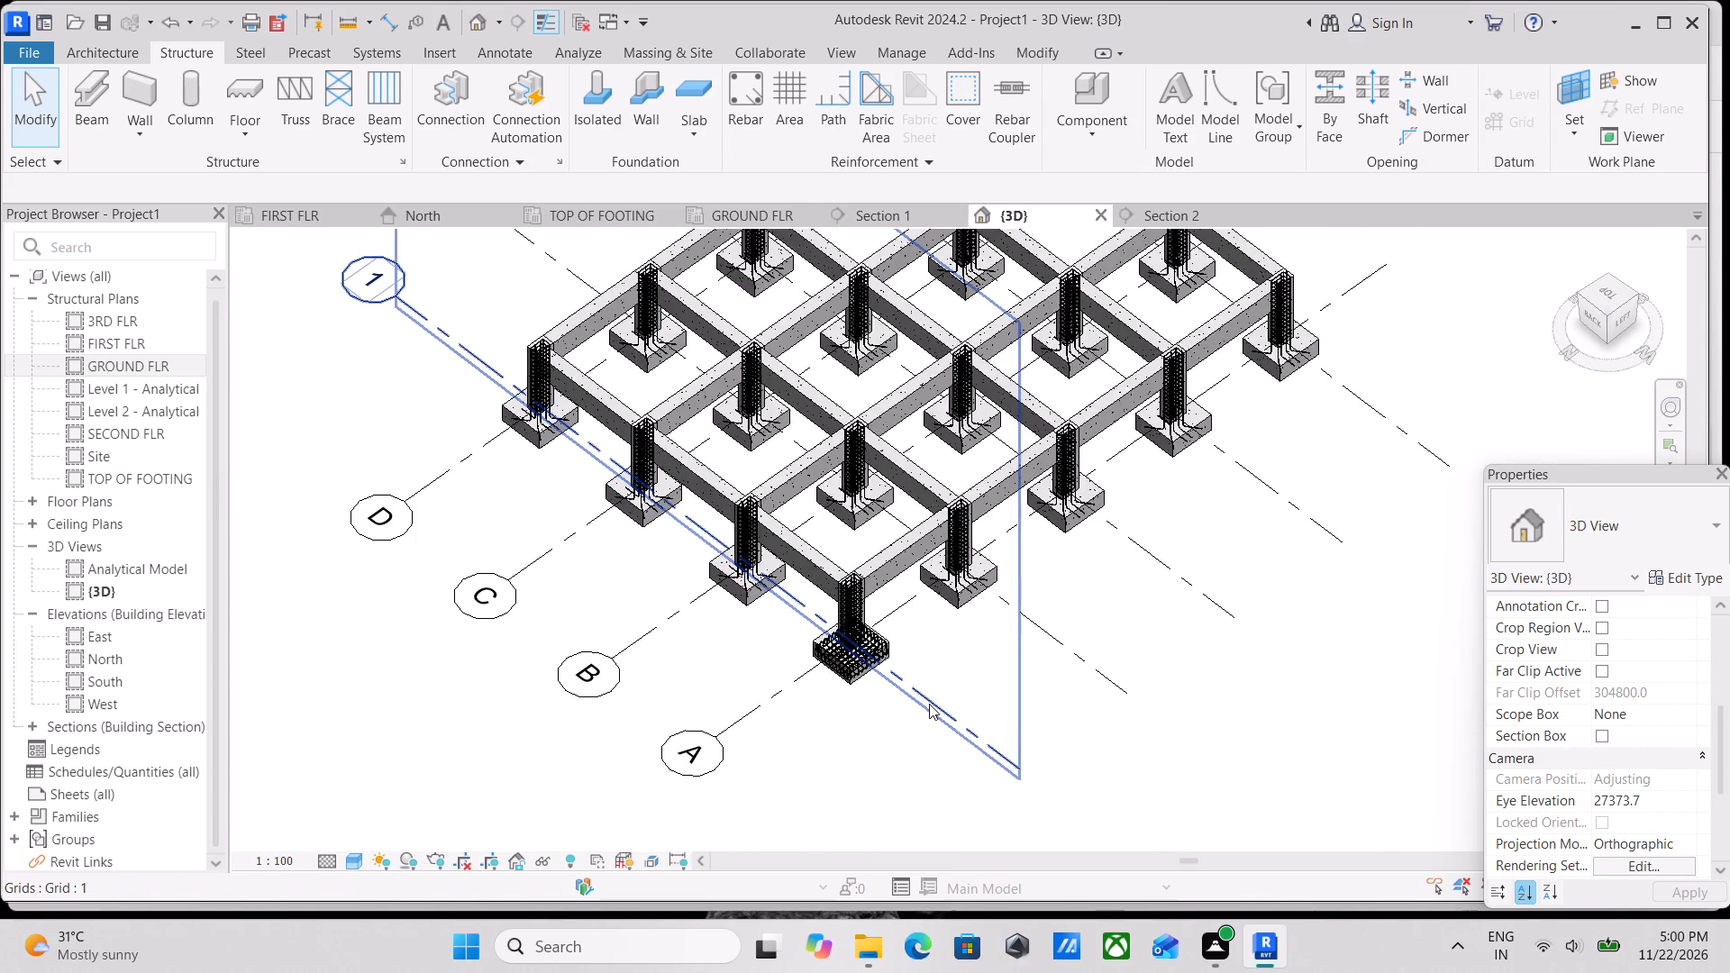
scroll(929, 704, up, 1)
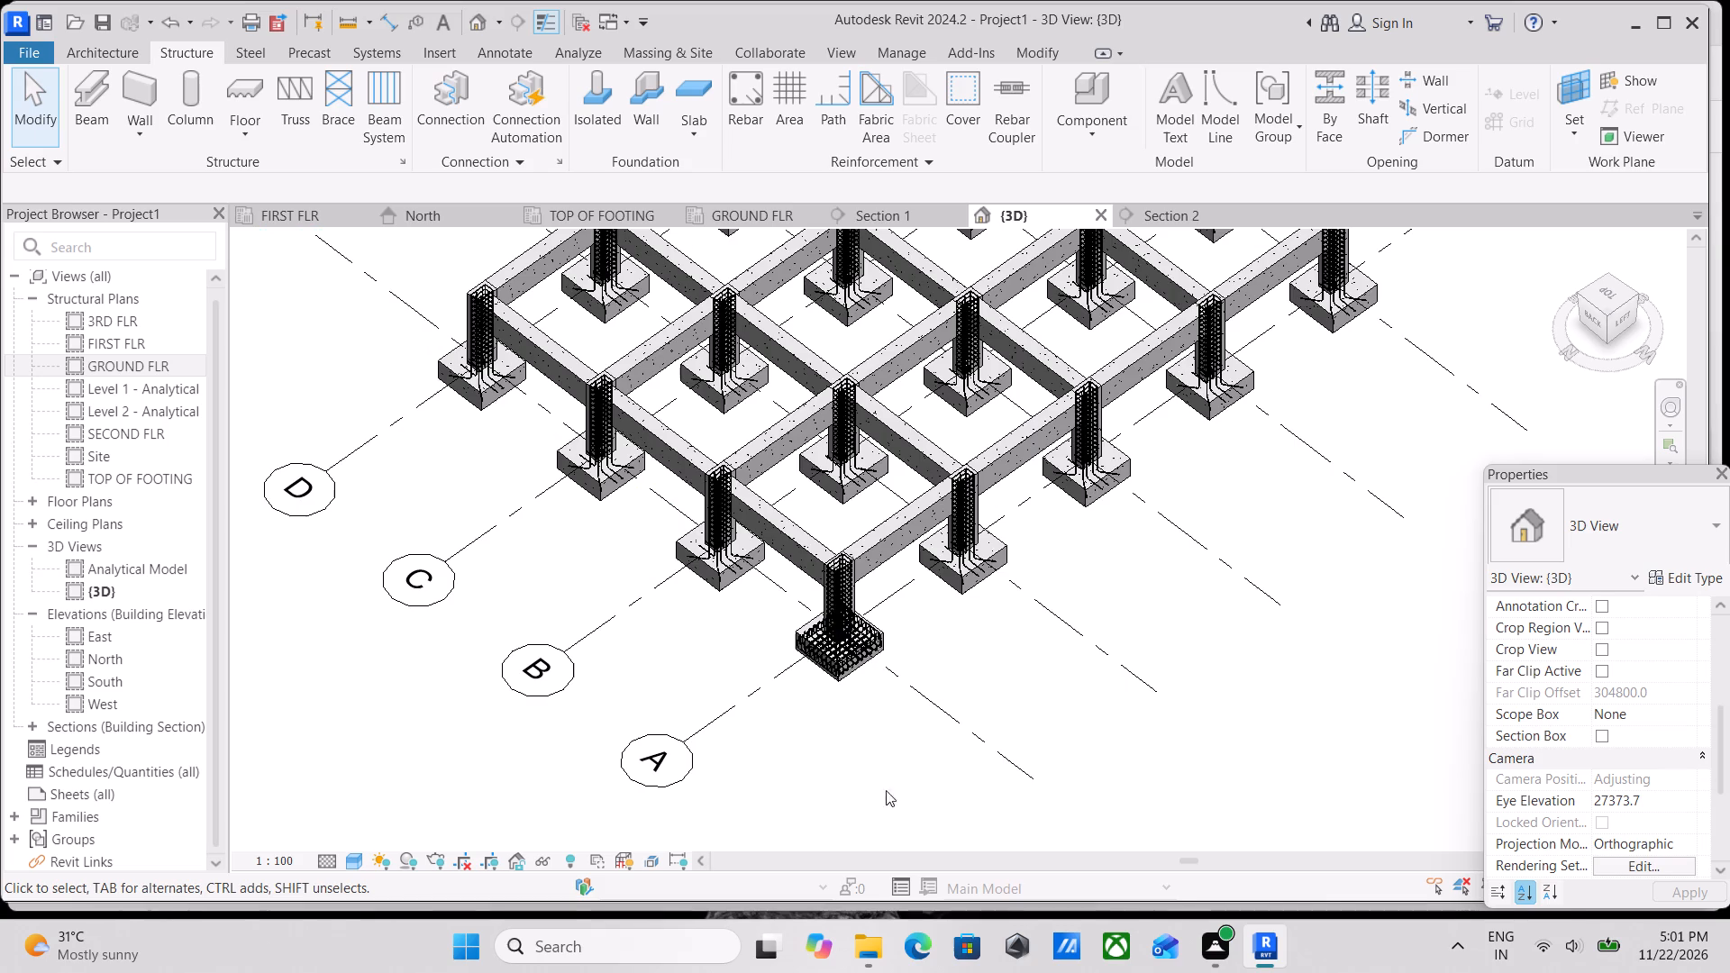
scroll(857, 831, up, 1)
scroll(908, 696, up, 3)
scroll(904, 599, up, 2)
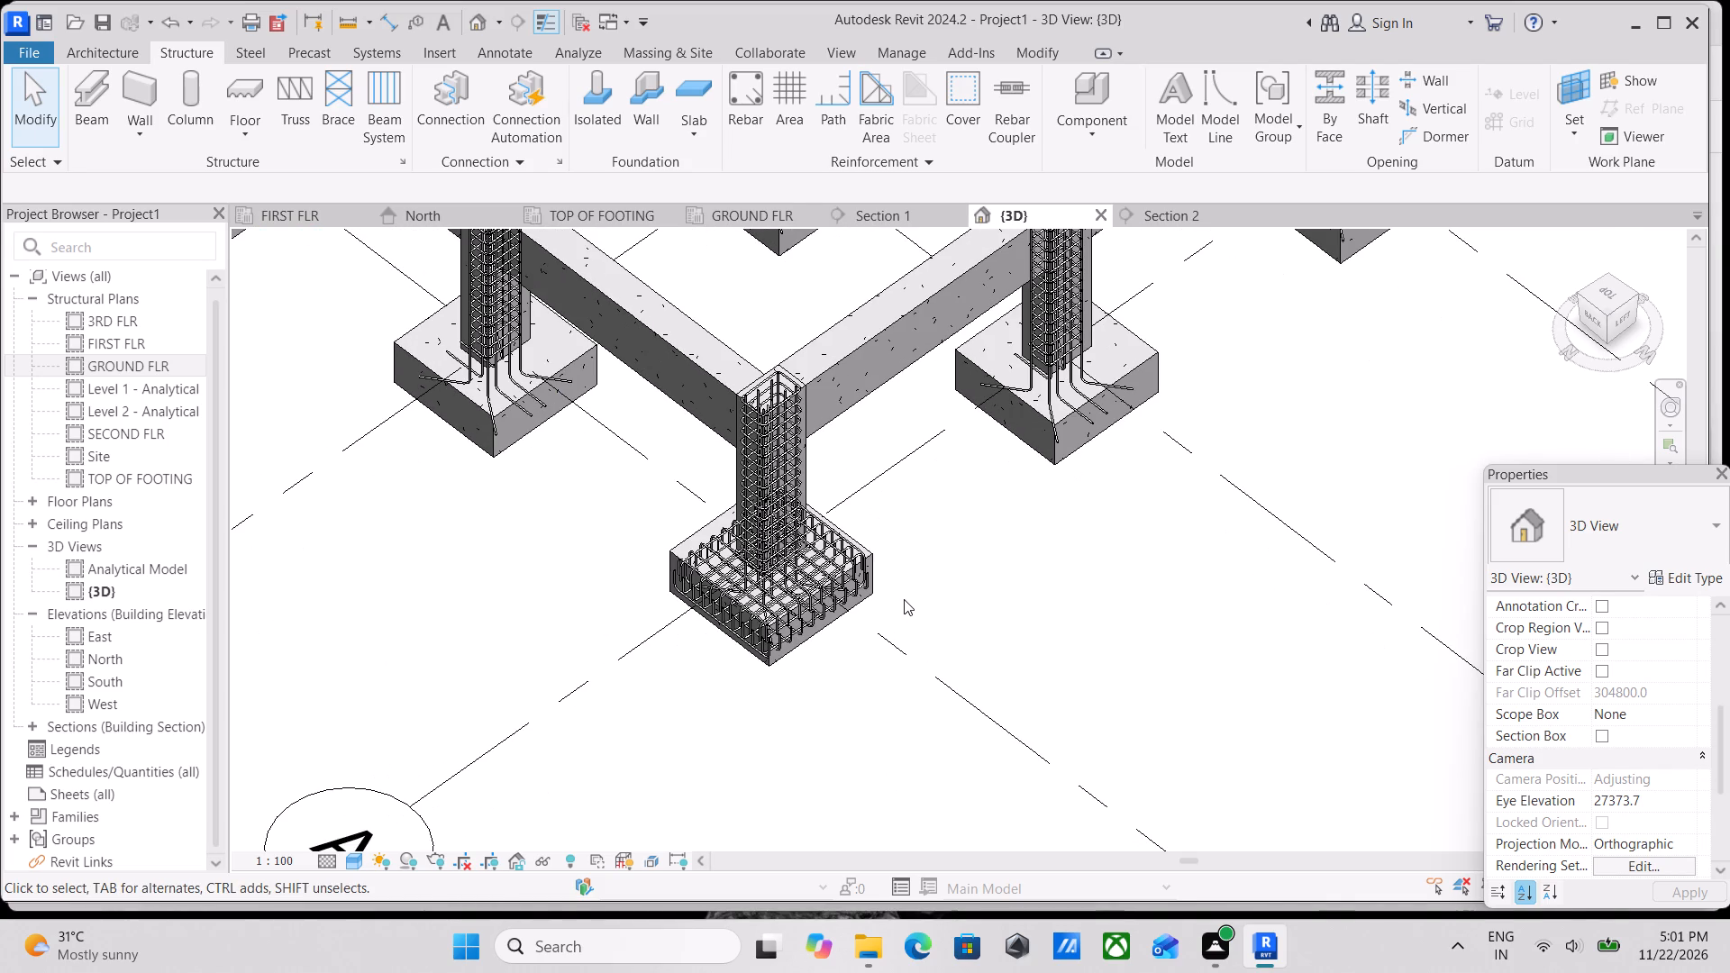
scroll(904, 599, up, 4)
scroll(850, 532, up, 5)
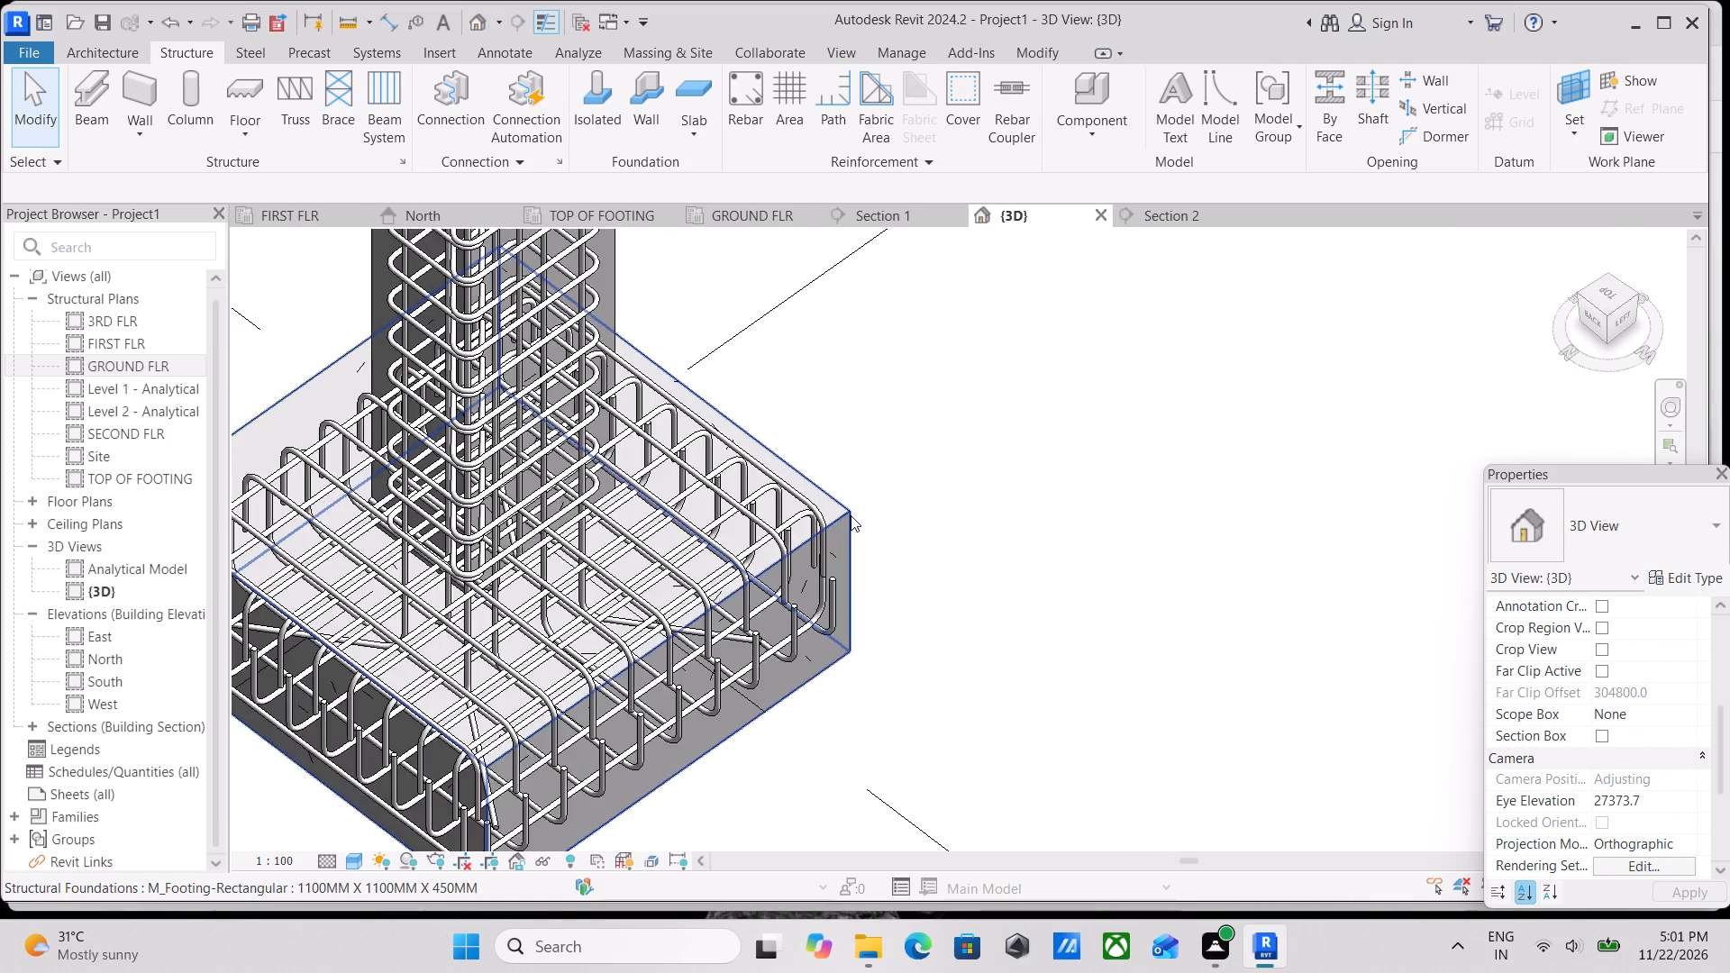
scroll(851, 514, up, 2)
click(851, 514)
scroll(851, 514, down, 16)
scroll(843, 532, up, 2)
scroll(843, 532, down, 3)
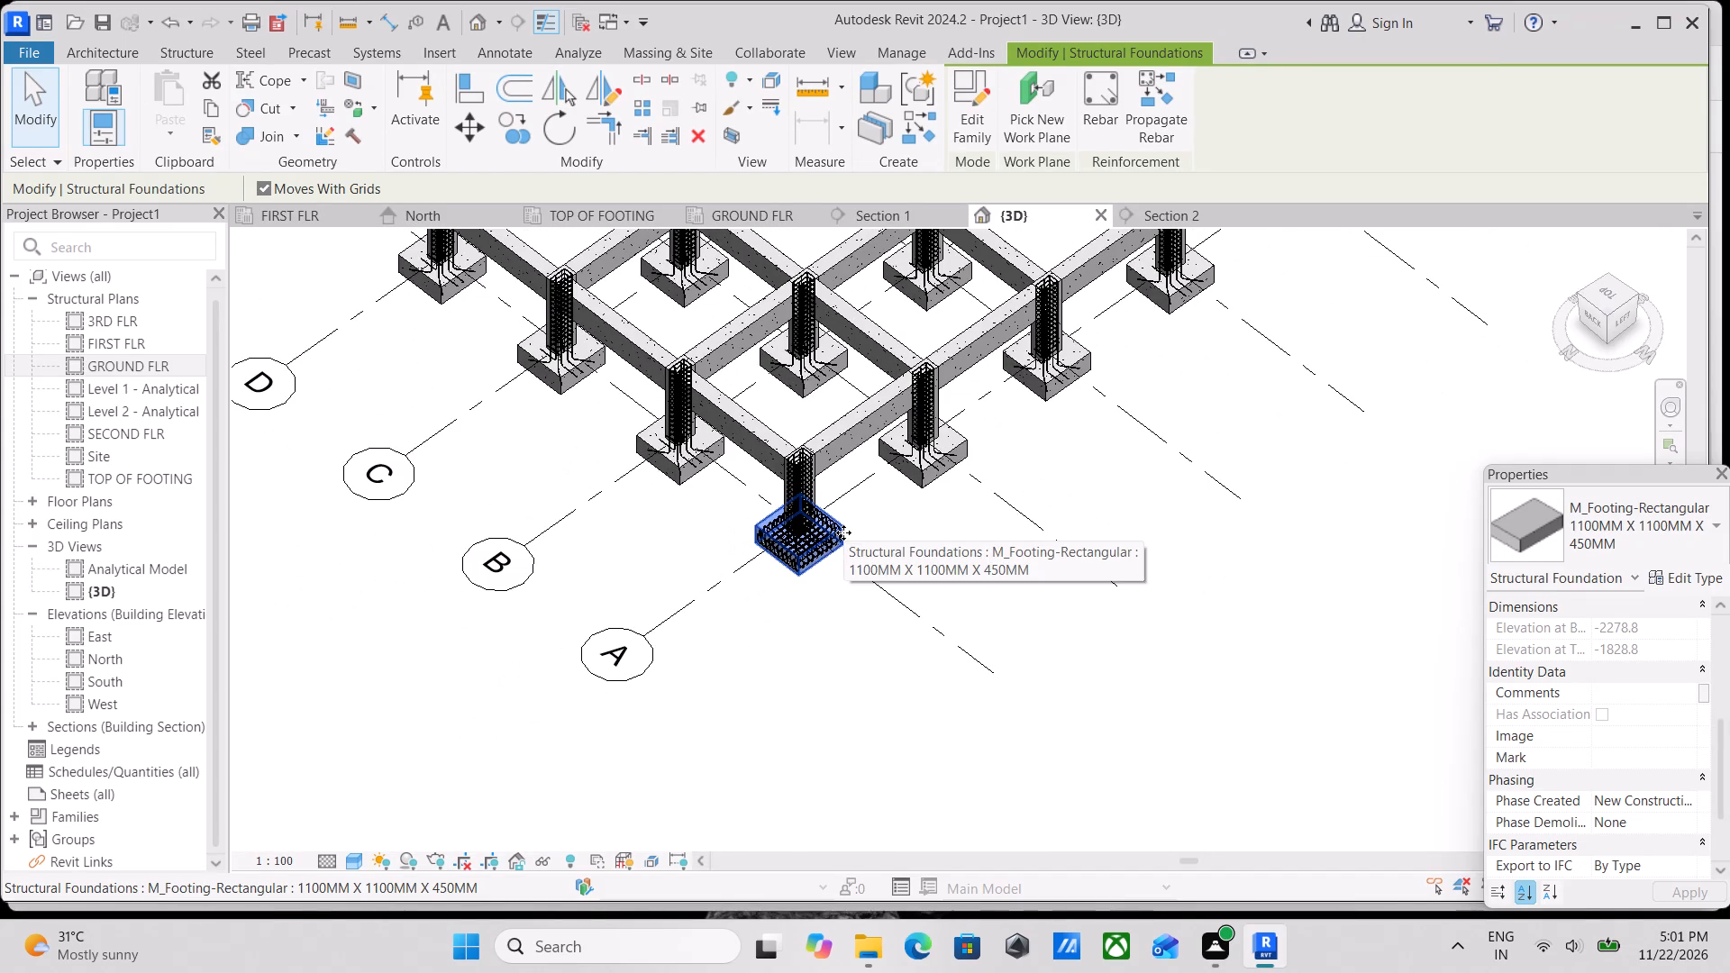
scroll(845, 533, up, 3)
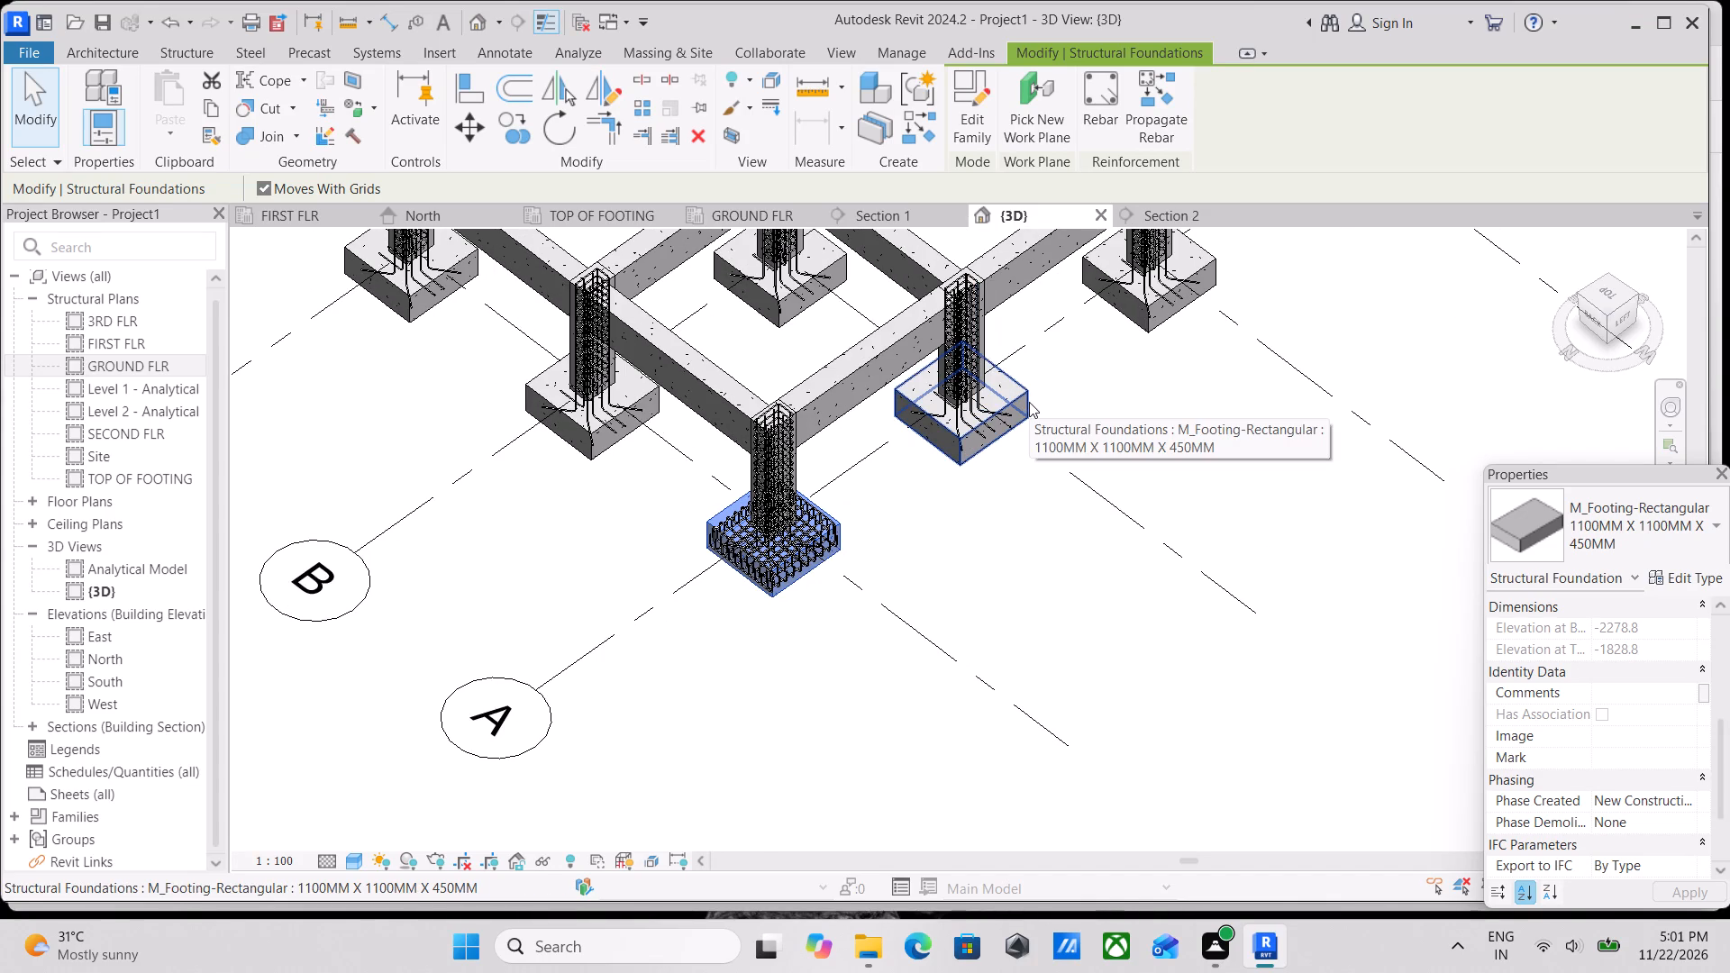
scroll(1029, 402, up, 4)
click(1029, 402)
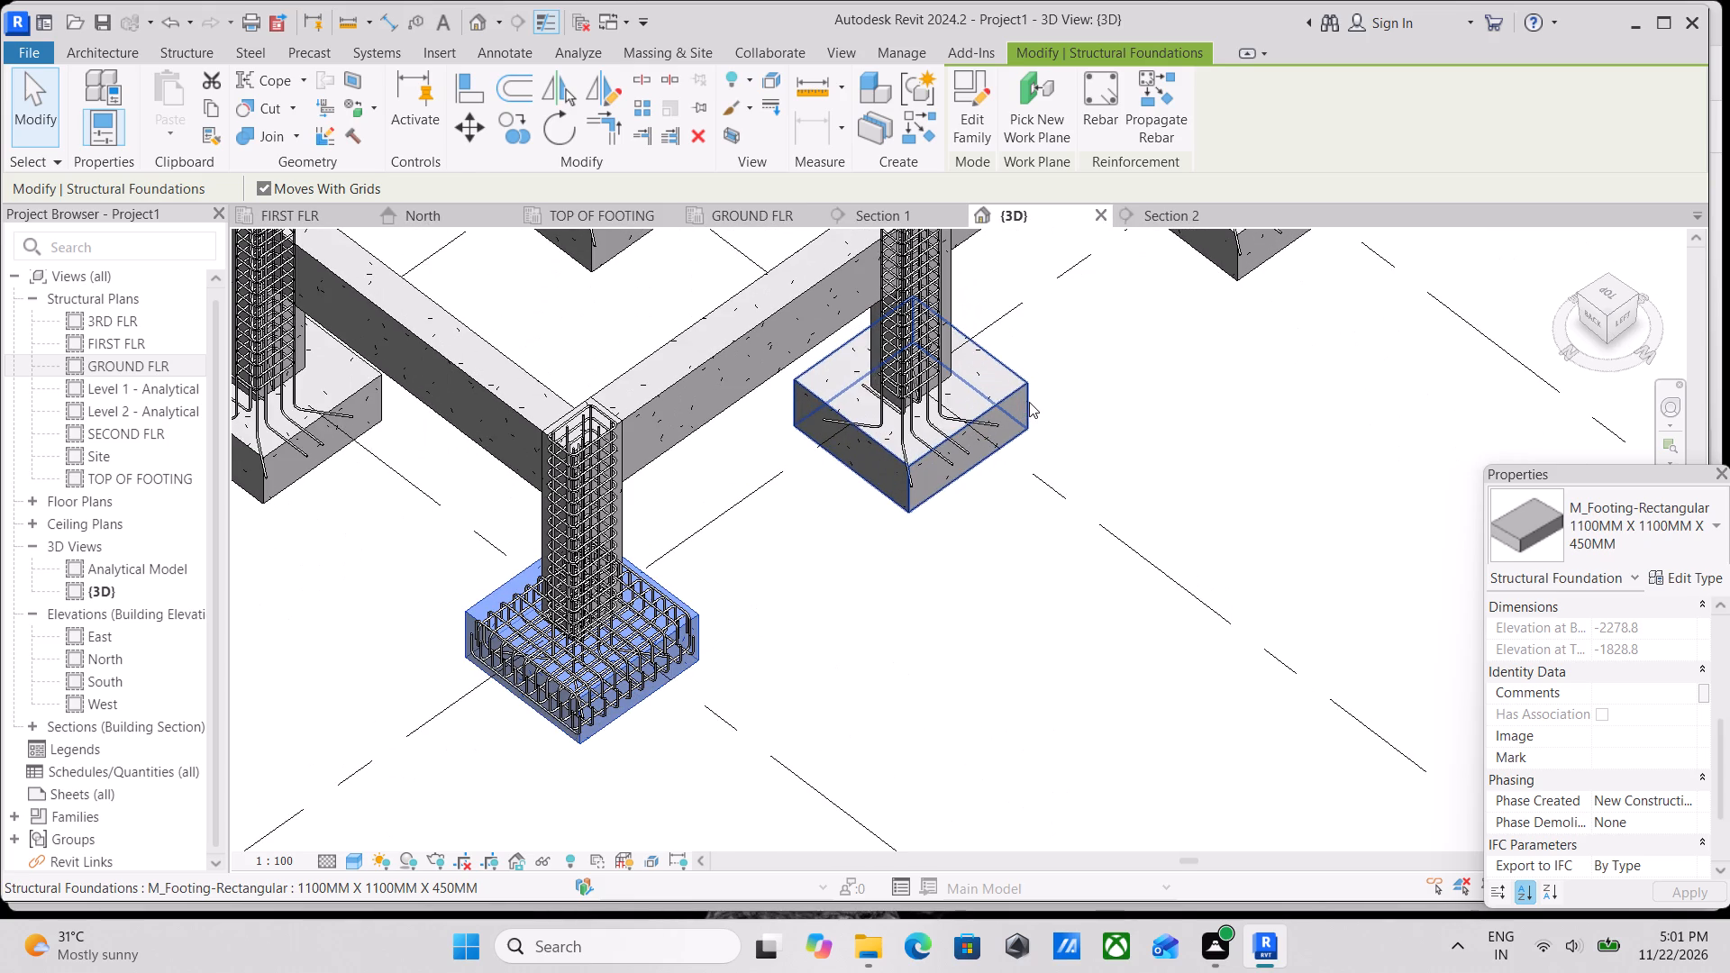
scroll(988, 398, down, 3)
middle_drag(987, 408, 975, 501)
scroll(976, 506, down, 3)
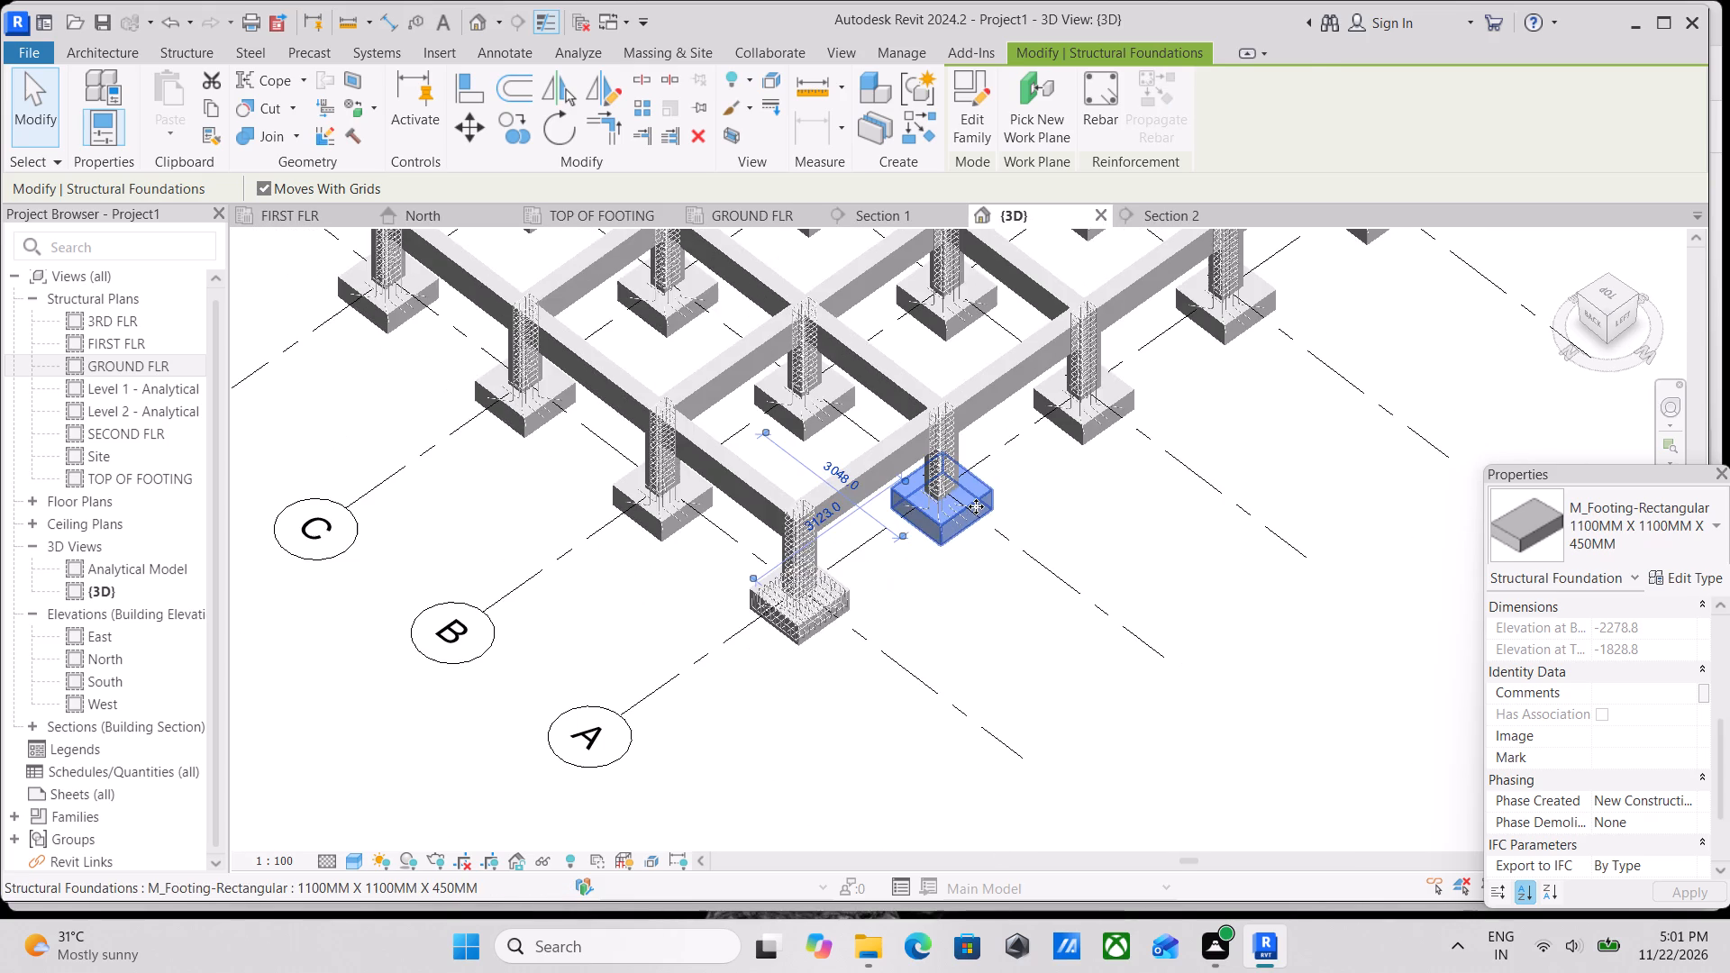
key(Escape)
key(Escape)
Start propagating the rebar of the reinforced corner footing at A1, adding the other grid 1 footings at B, C and D as destinations.
scroll(914, 600, up, 2)
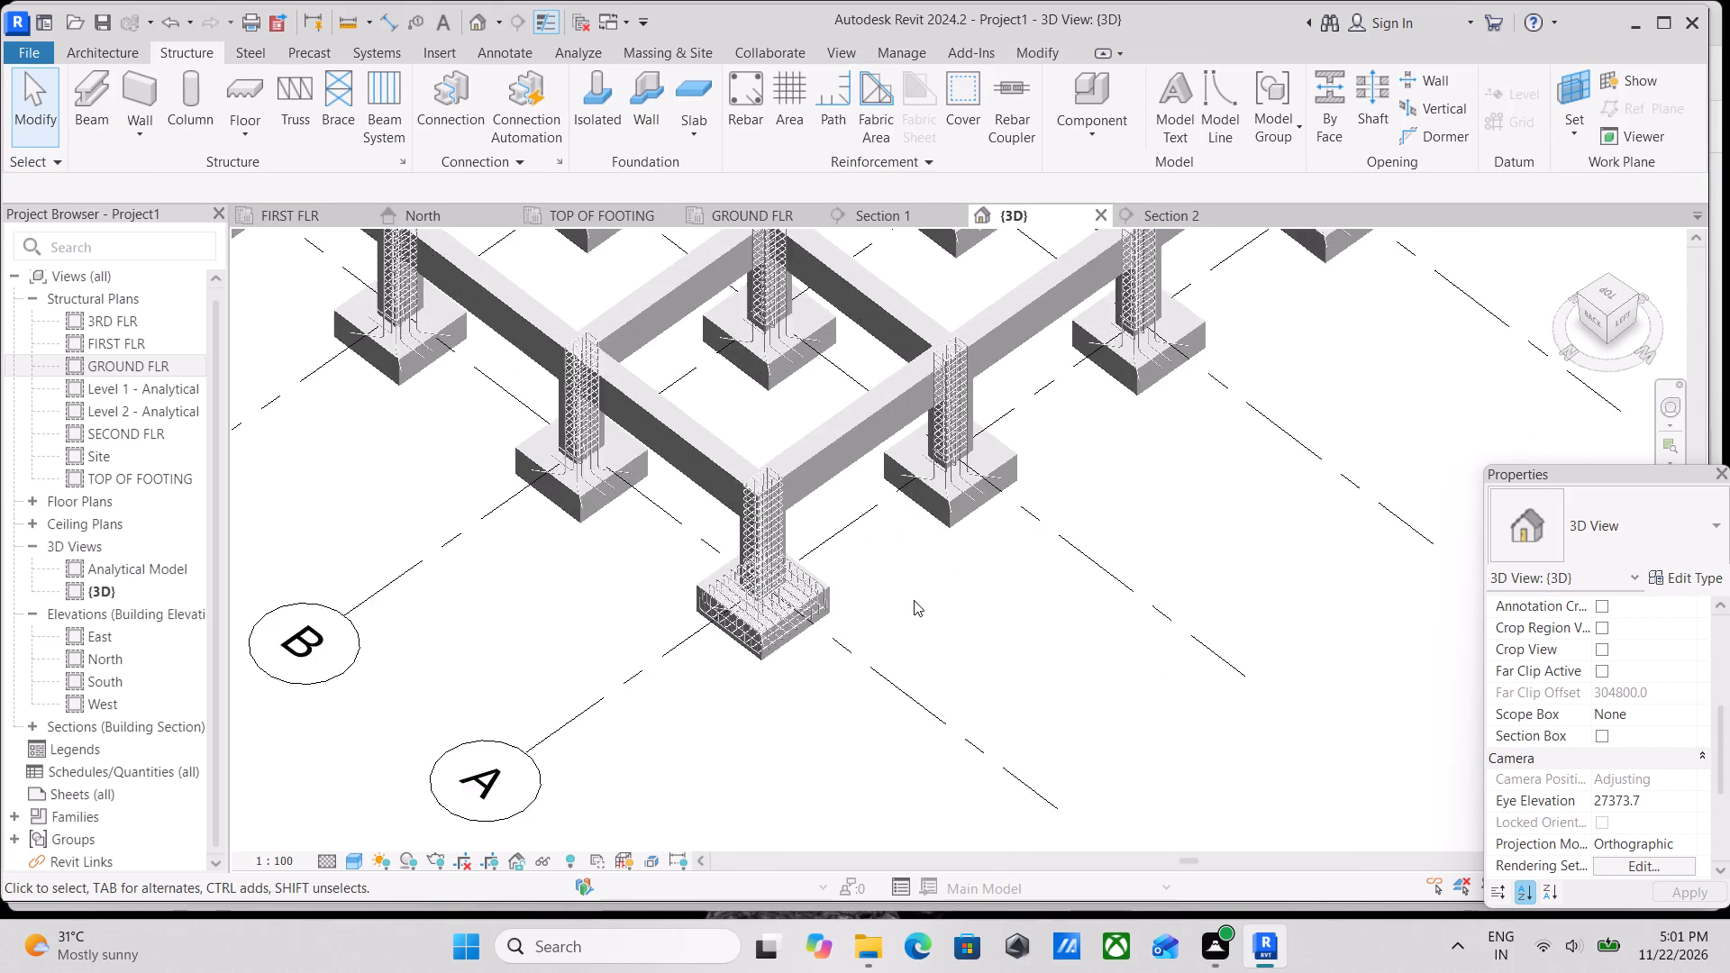
scroll(914, 600, up, 5)
scroll(837, 614, up, 1)
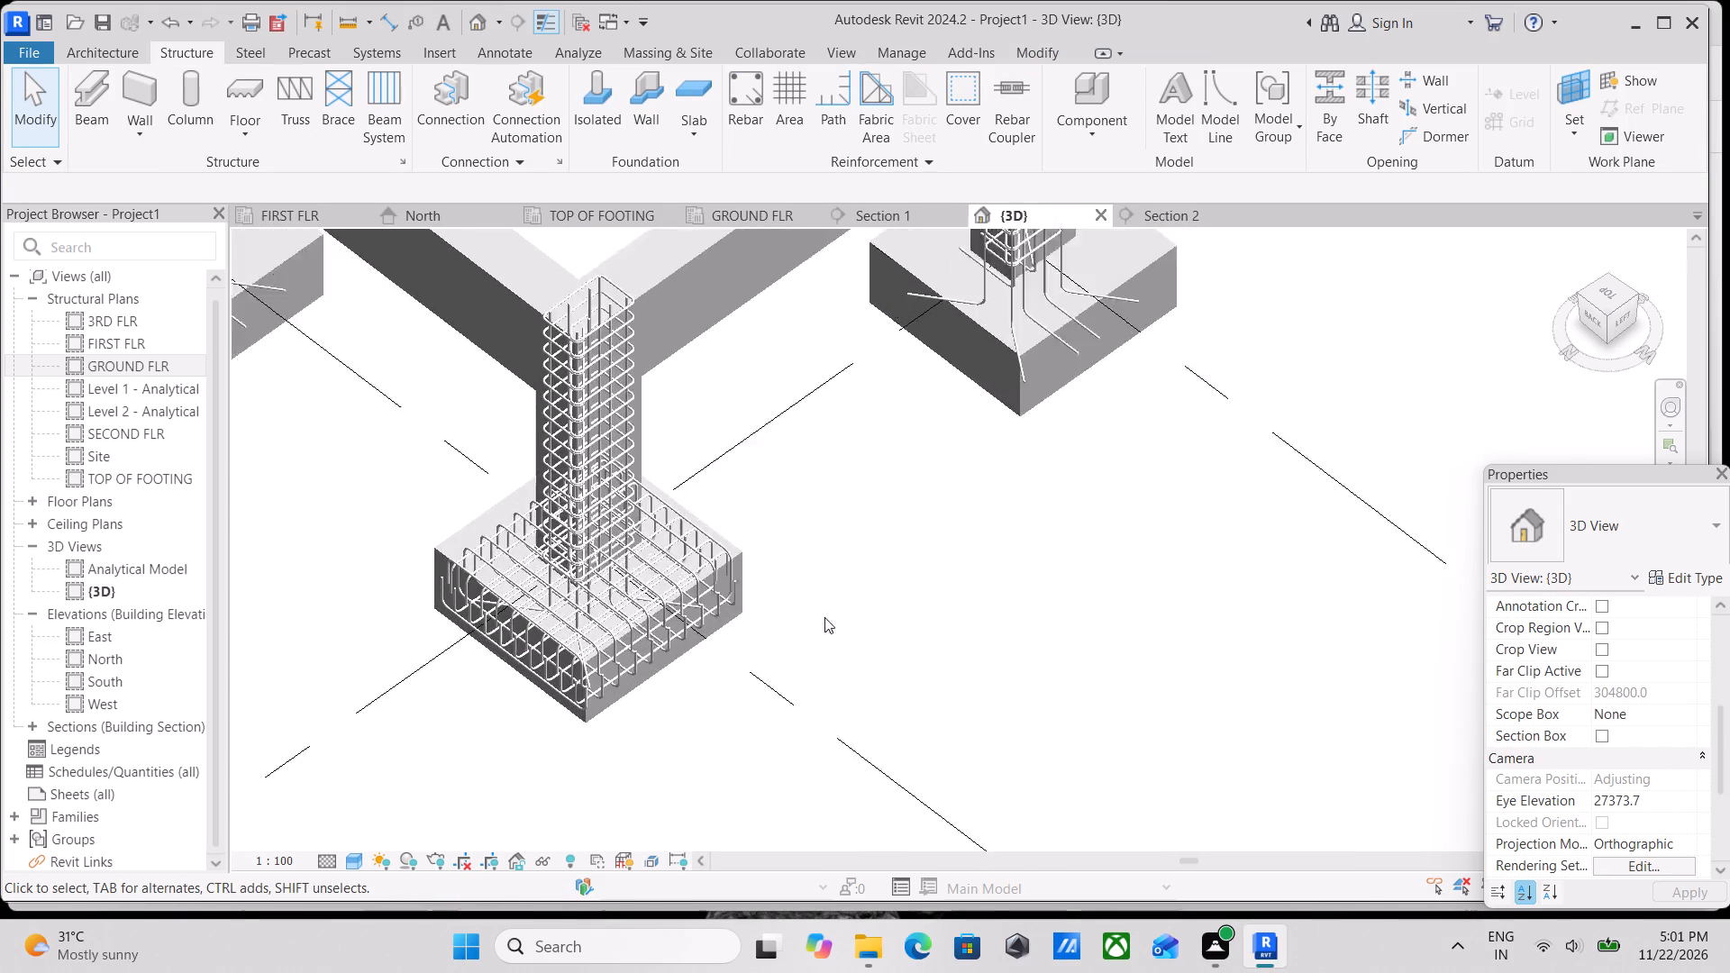
scroll(824, 617, up, 3)
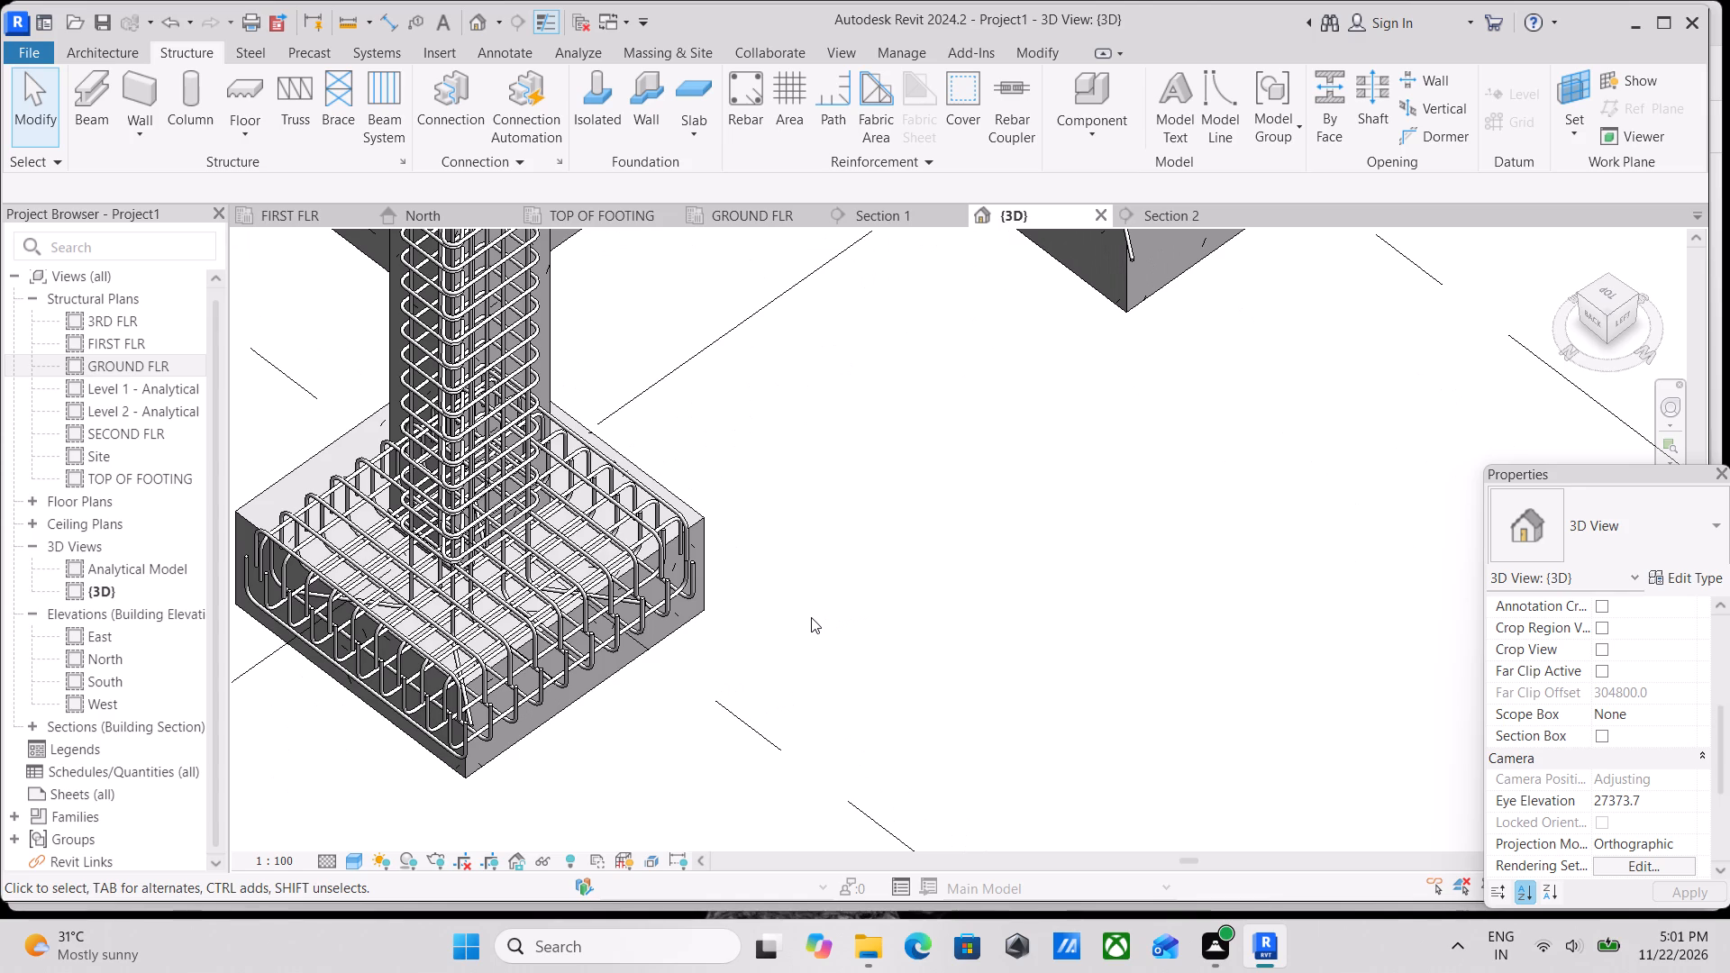
scroll(756, 628, up, 6)
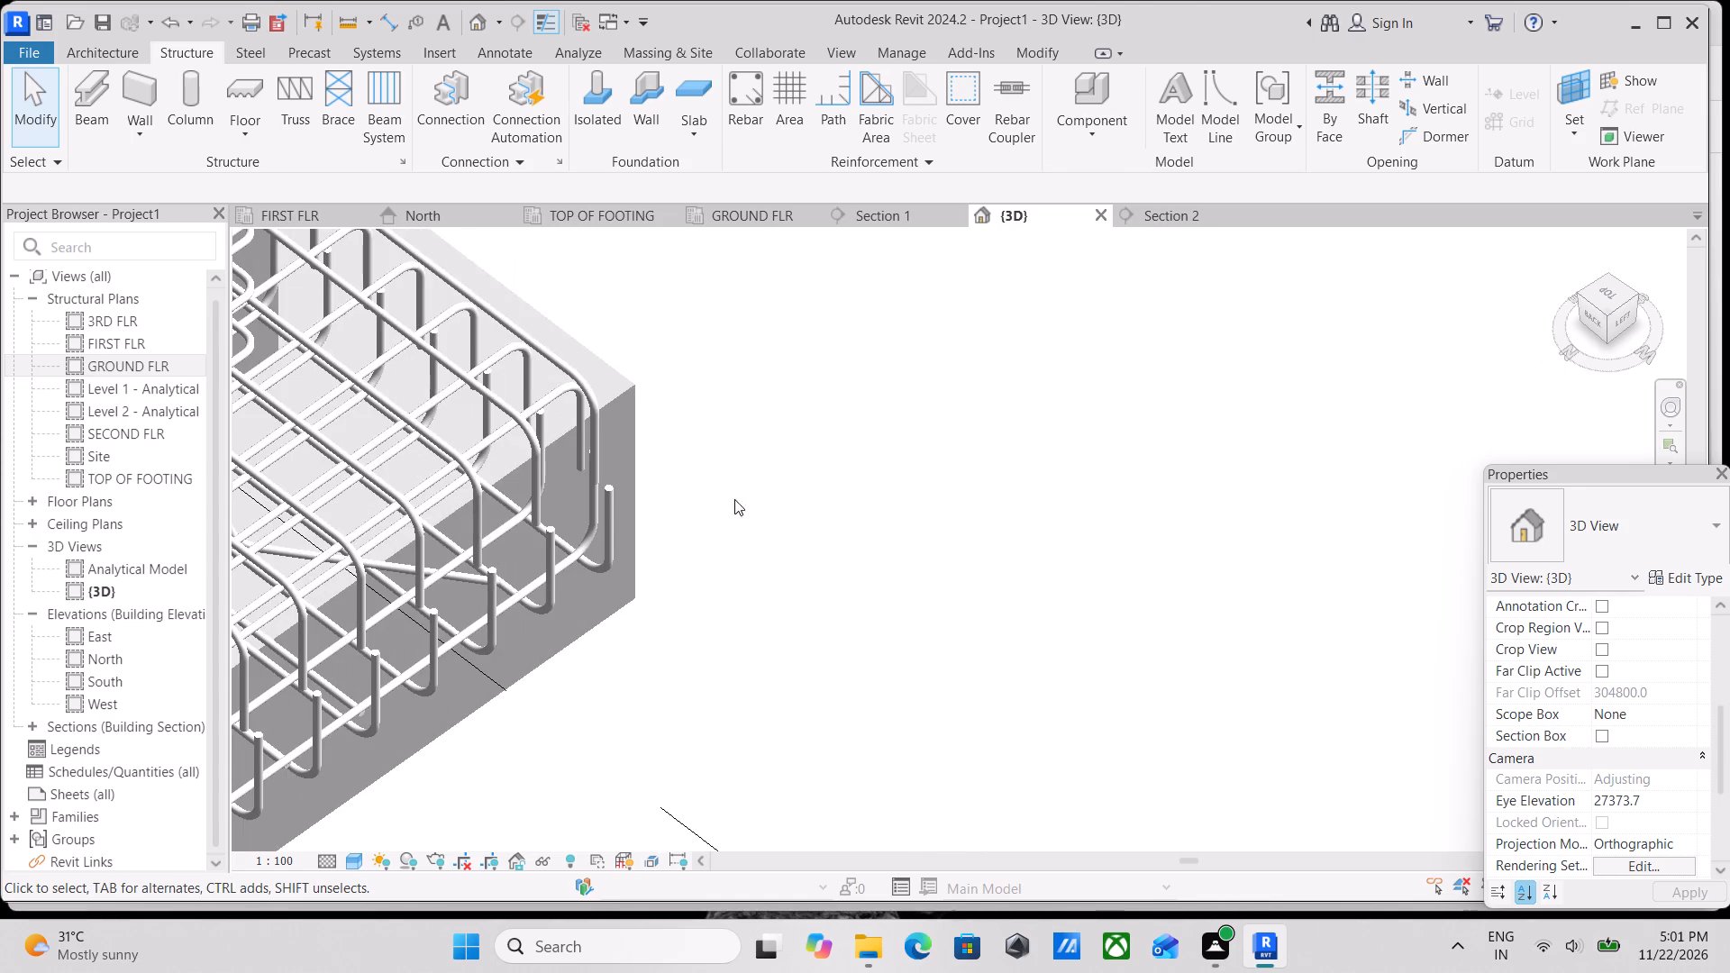
click(627, 393)
scroll(627, 393, down, 8)
middle_drag(646, 403, 833, 464)
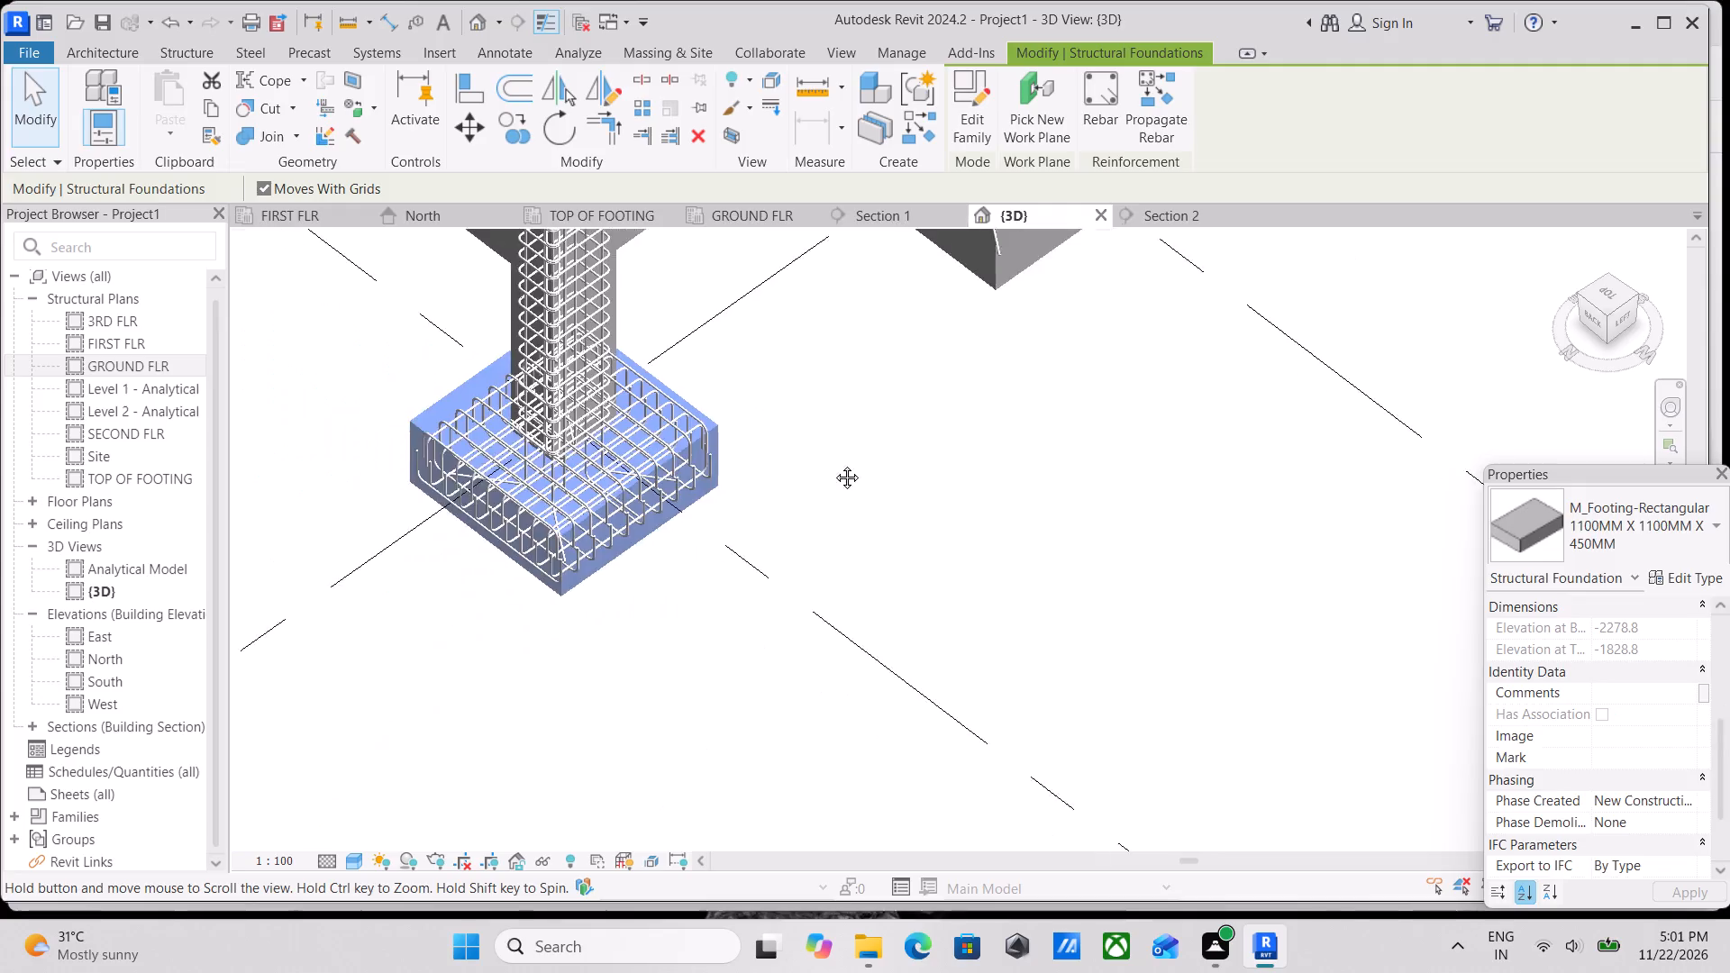
scroll(833, 464, down, 2)
middle_drag(833, 464, 1058, 576)
click(1152, 101)
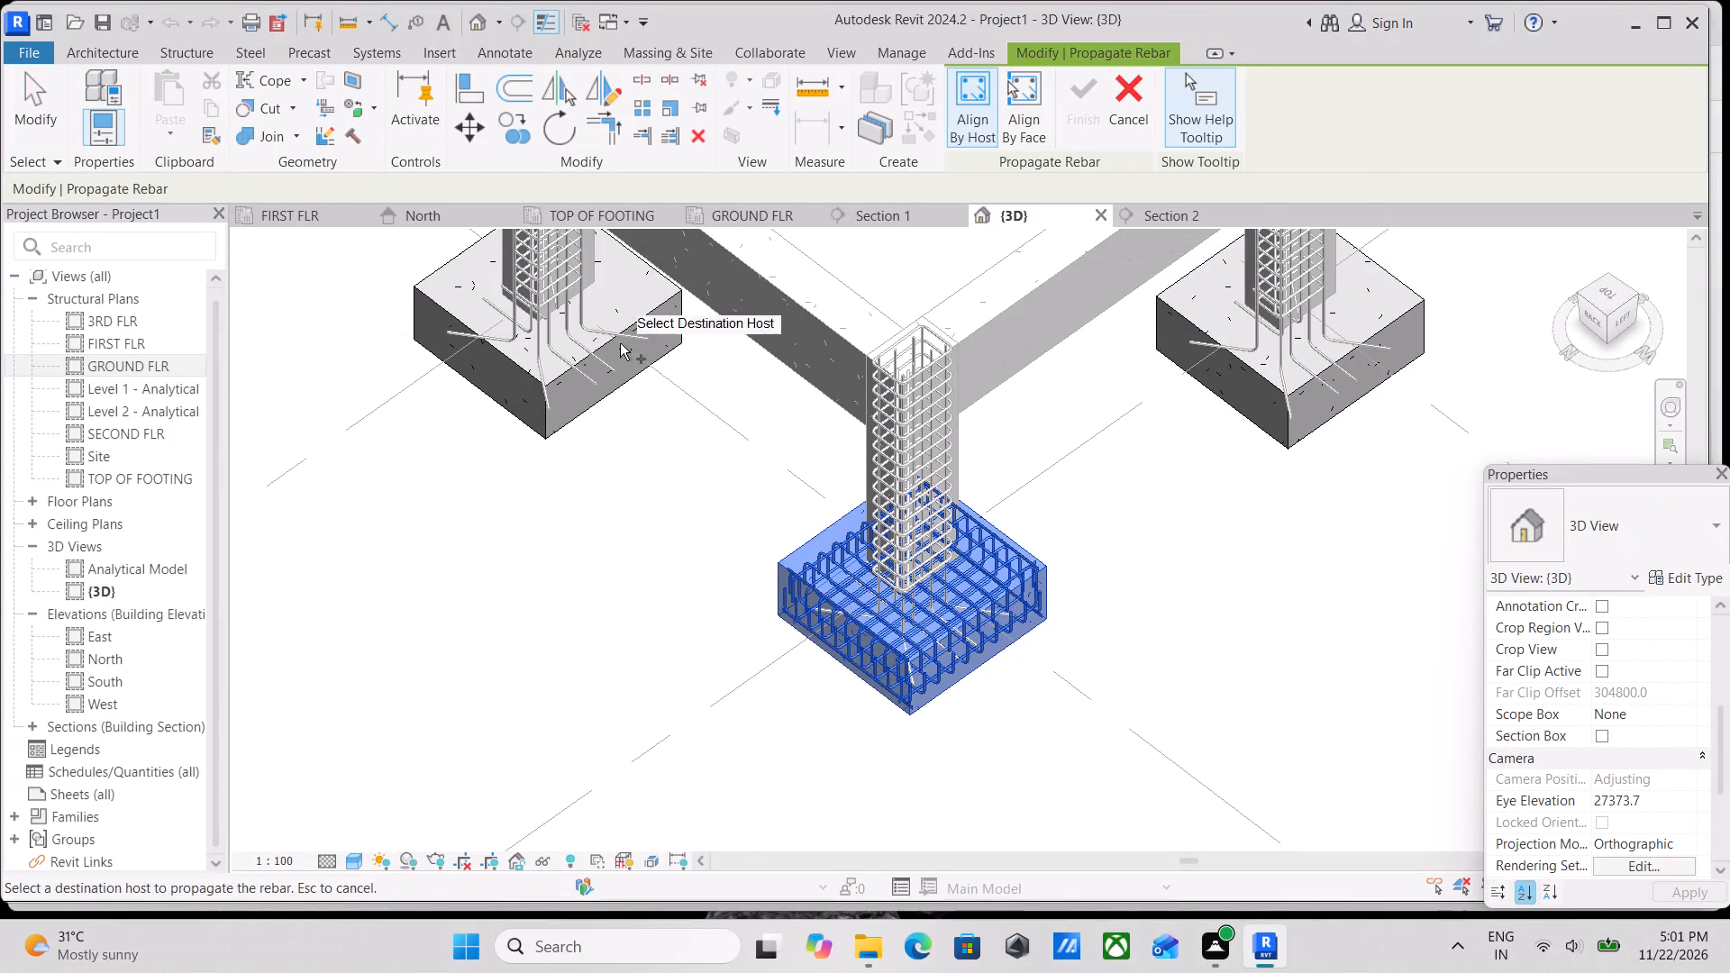
click(566, 374)
scroll(566, 374, down, 2)
middle_drag(568, 375, 917, 743)
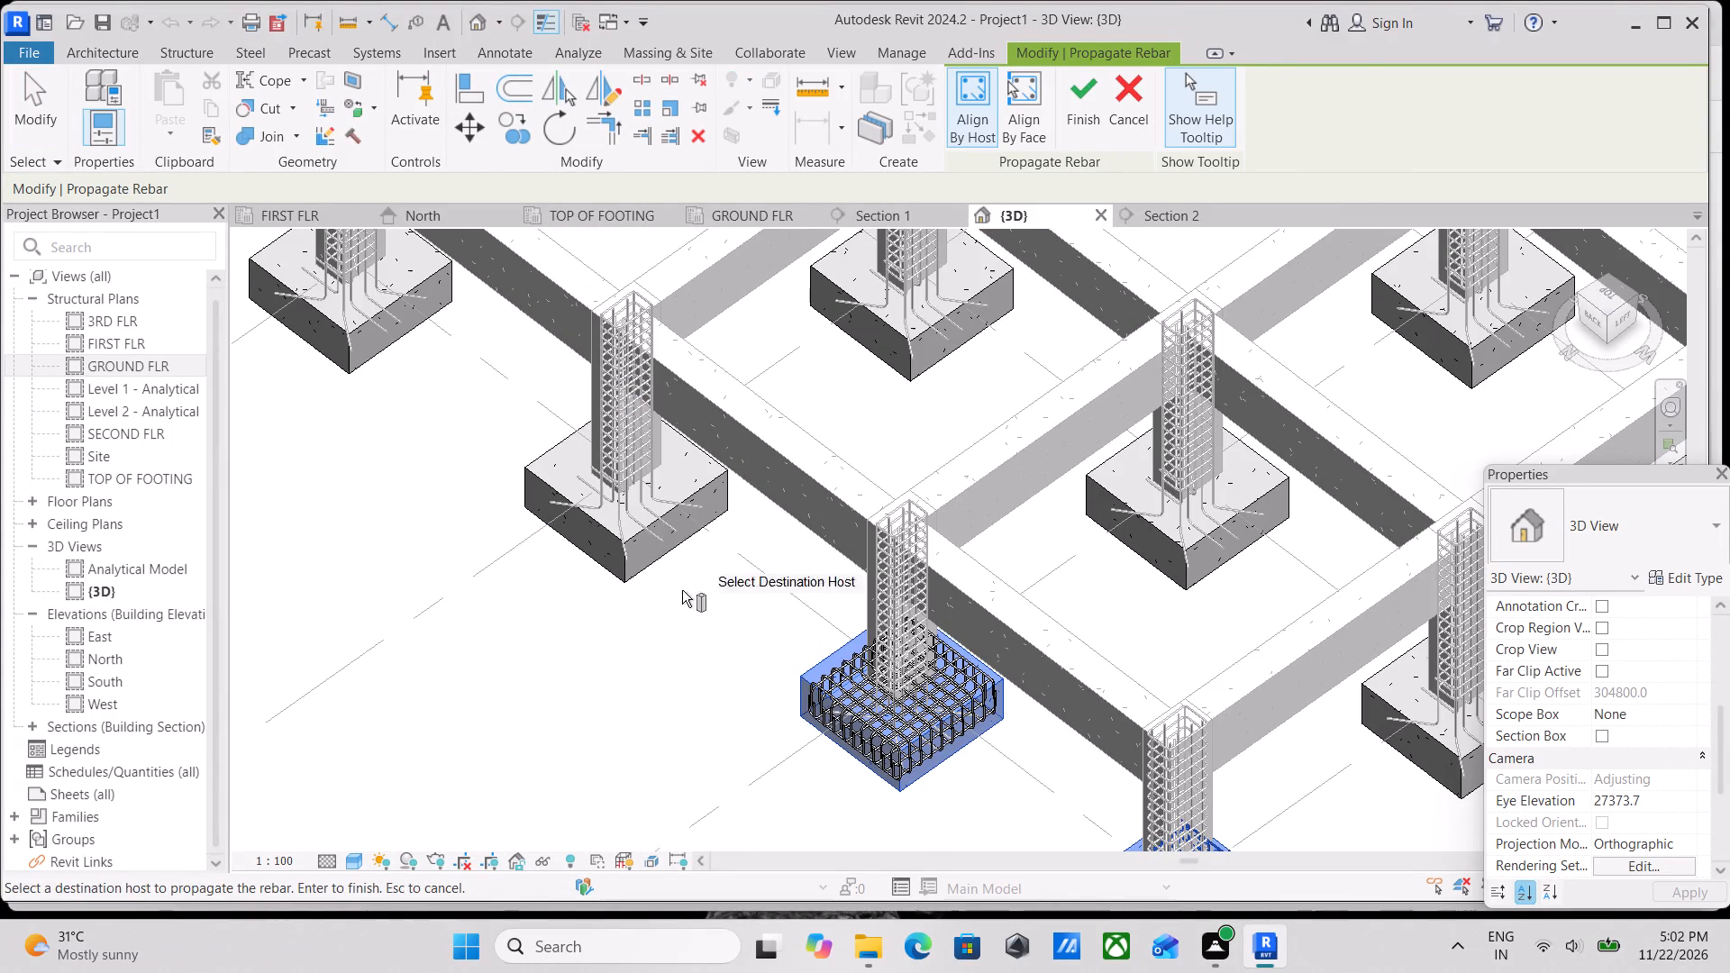
click(621, 532)
middle_drag(629, 540, 740, 777)
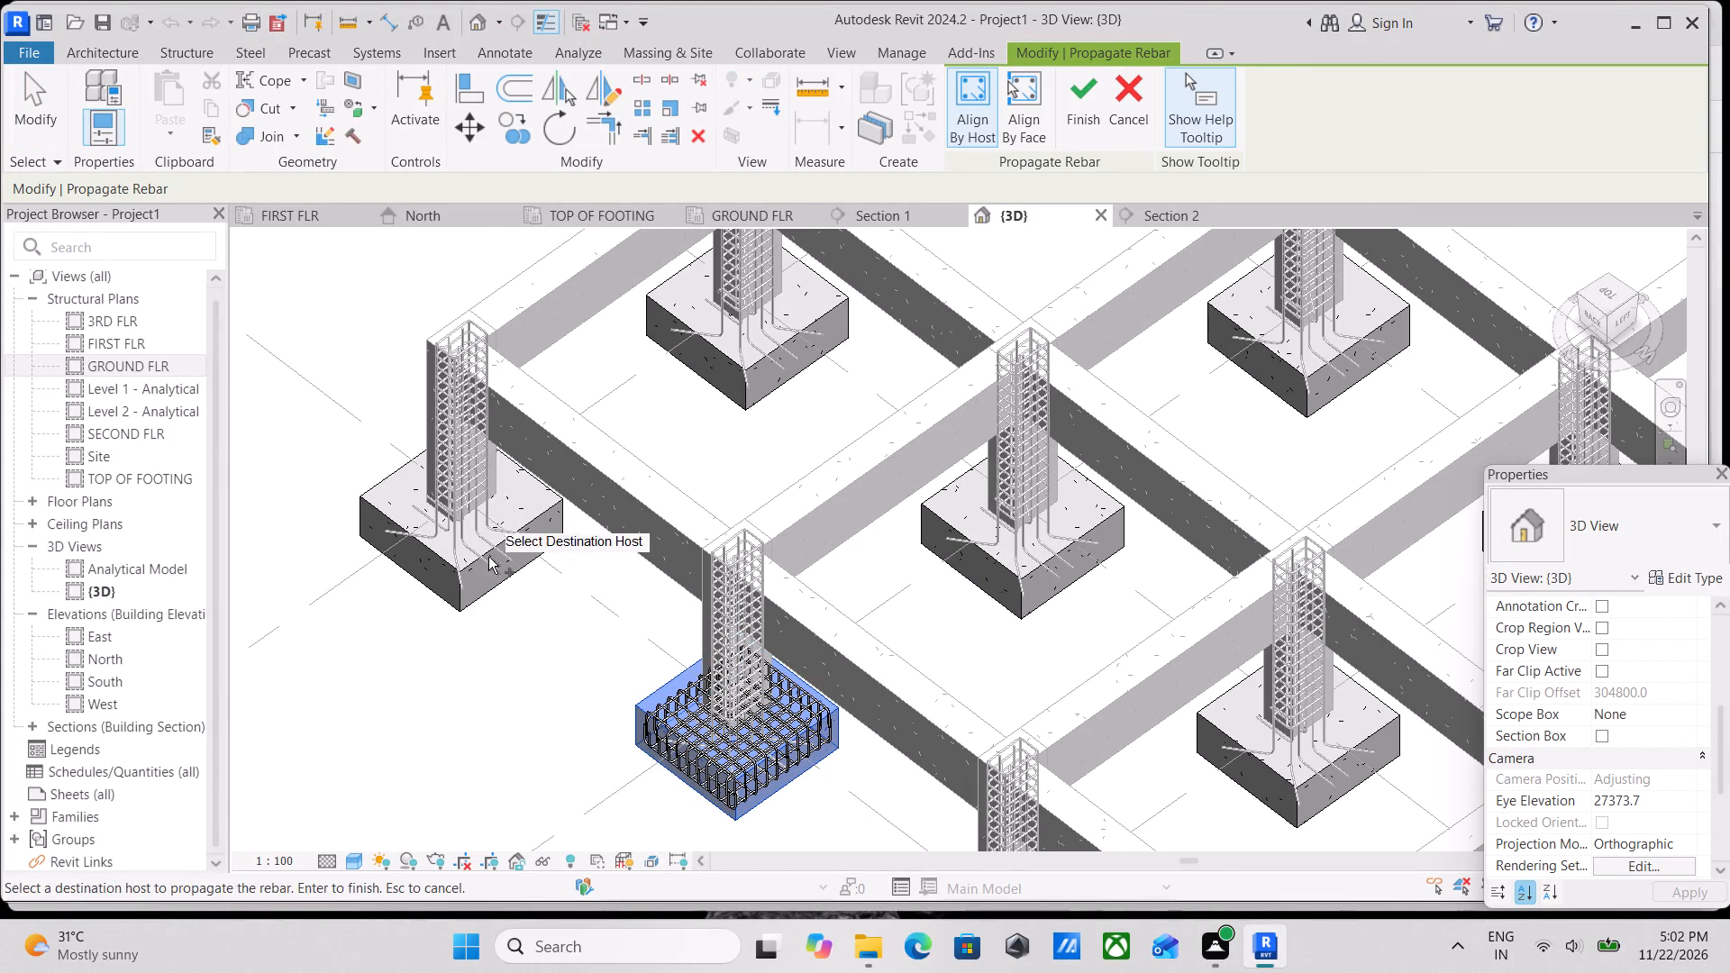
click(489, 552)
Add the remaining grid D footings, from grid 2 to grid 5, as destinations for the propagated footing rebar.
middle_drag(557, 539, 626, 686)
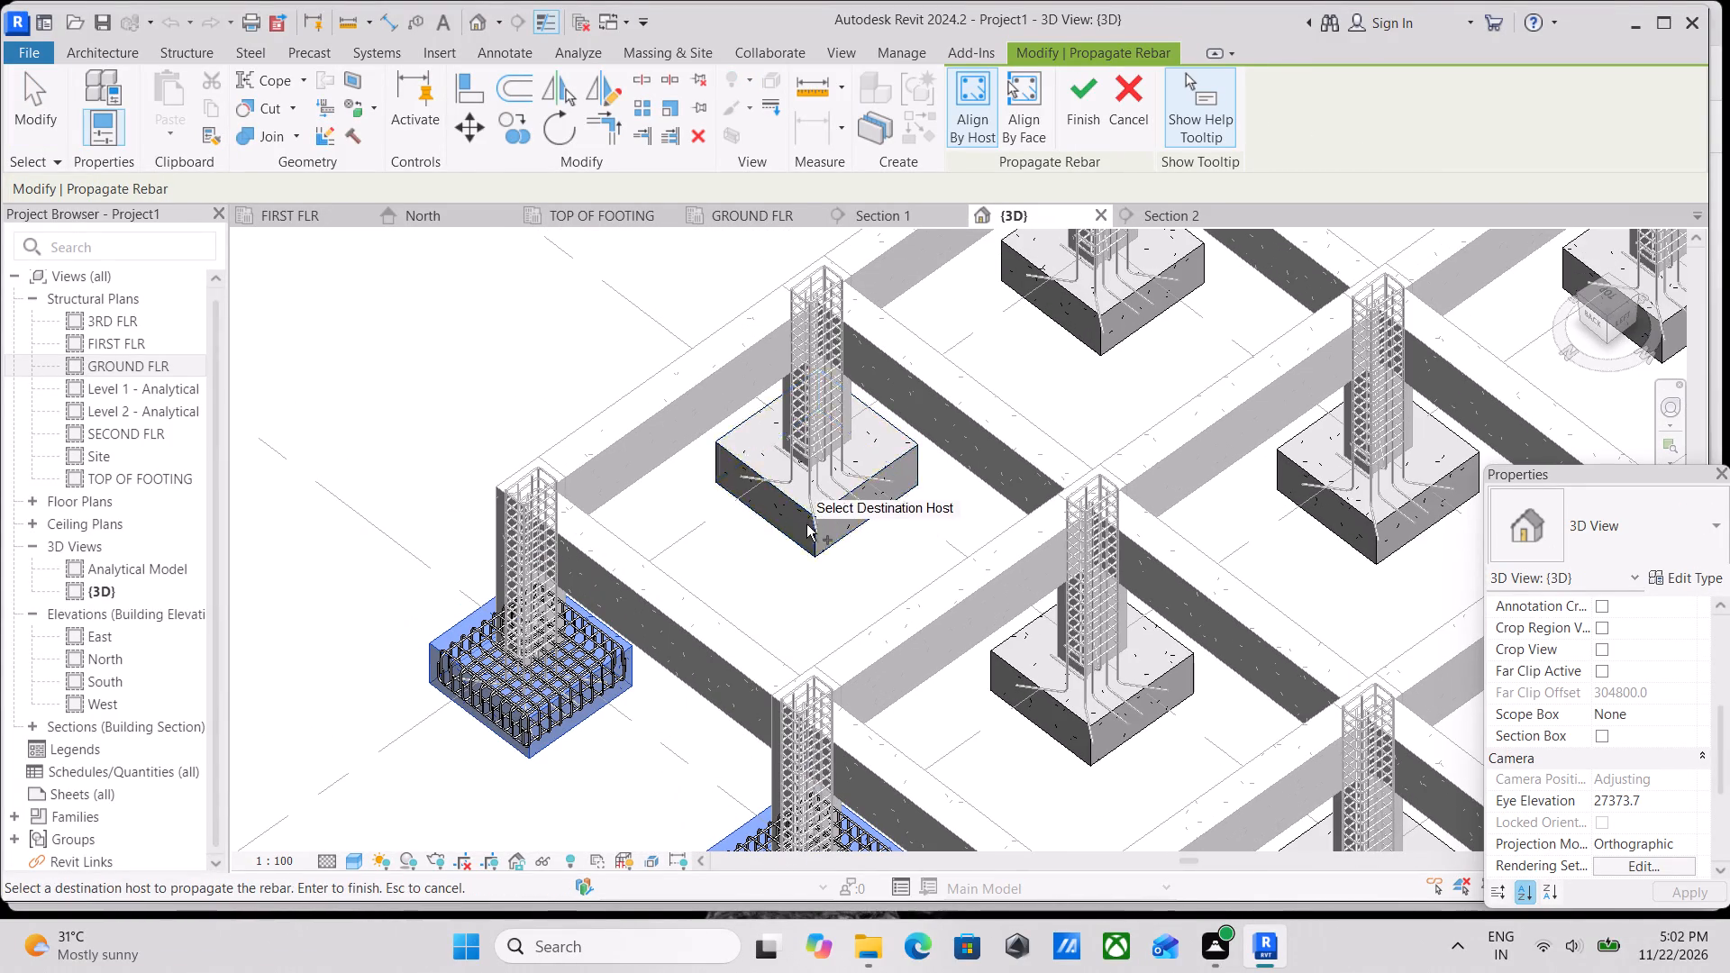
click(806, 504)
middle_drag(854, 489, 733, 706)
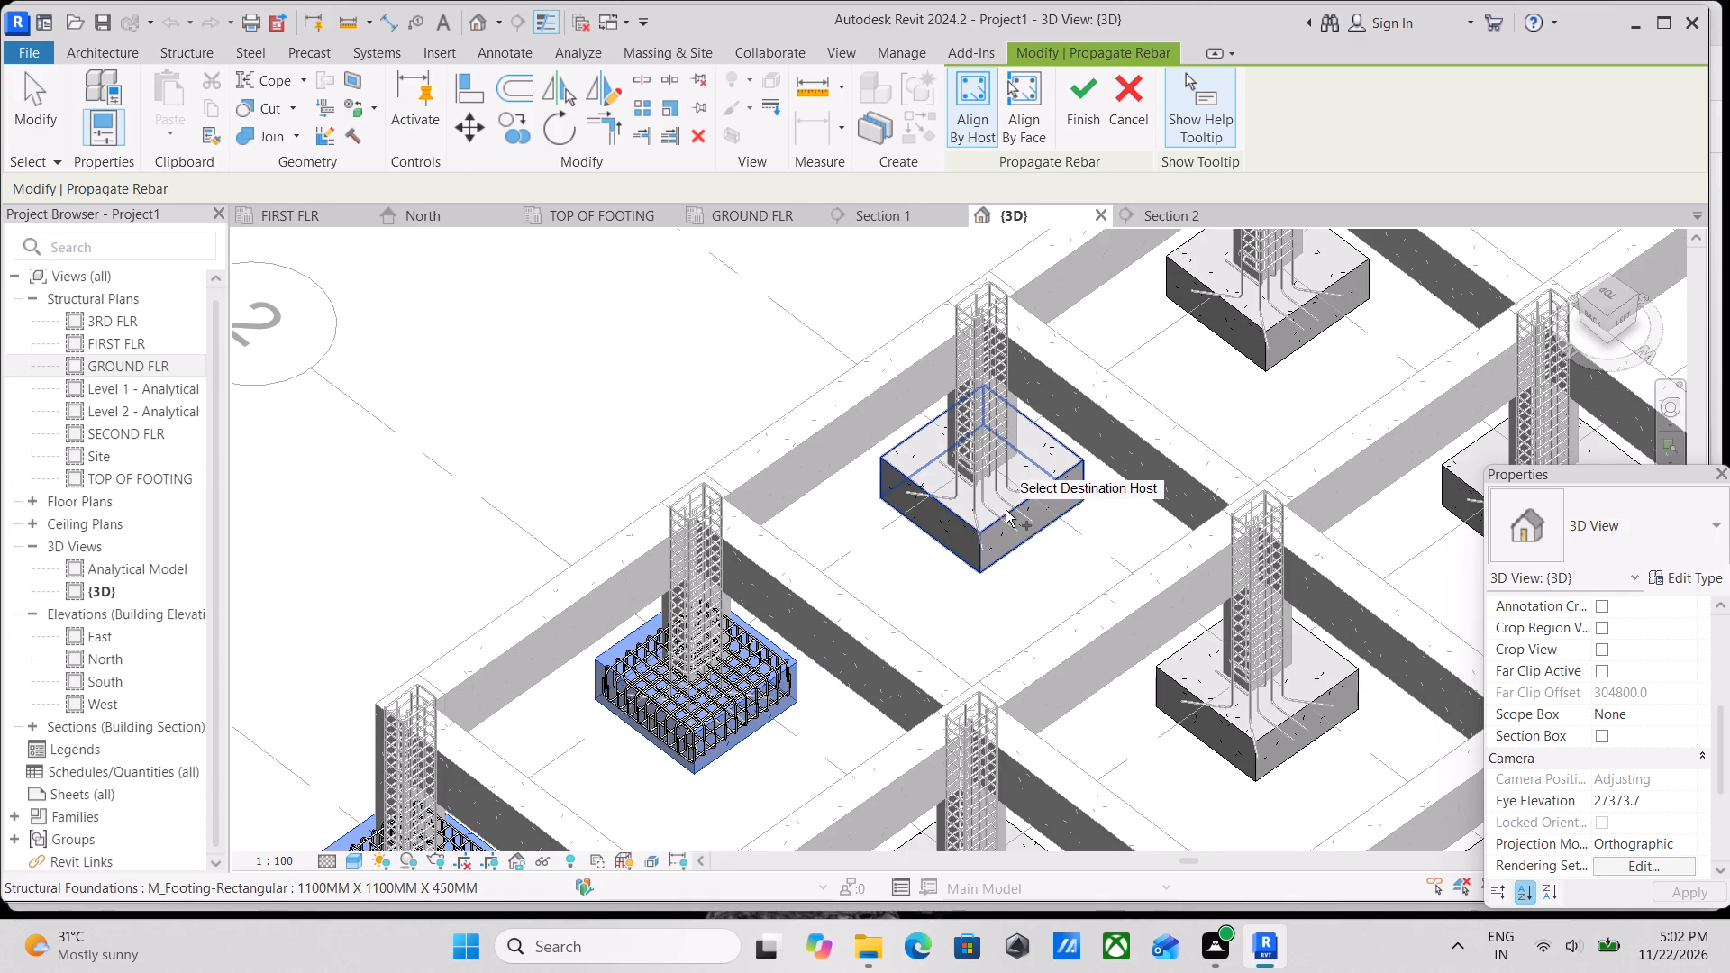
click(1006, 510)
middle_drag(1006, 510, 879, 655)
click(1164, 449)
middle_drag(1164, 449, 1133, 471)
middle_drag(1451, 254, 1200, 438)
click(1200, 438)
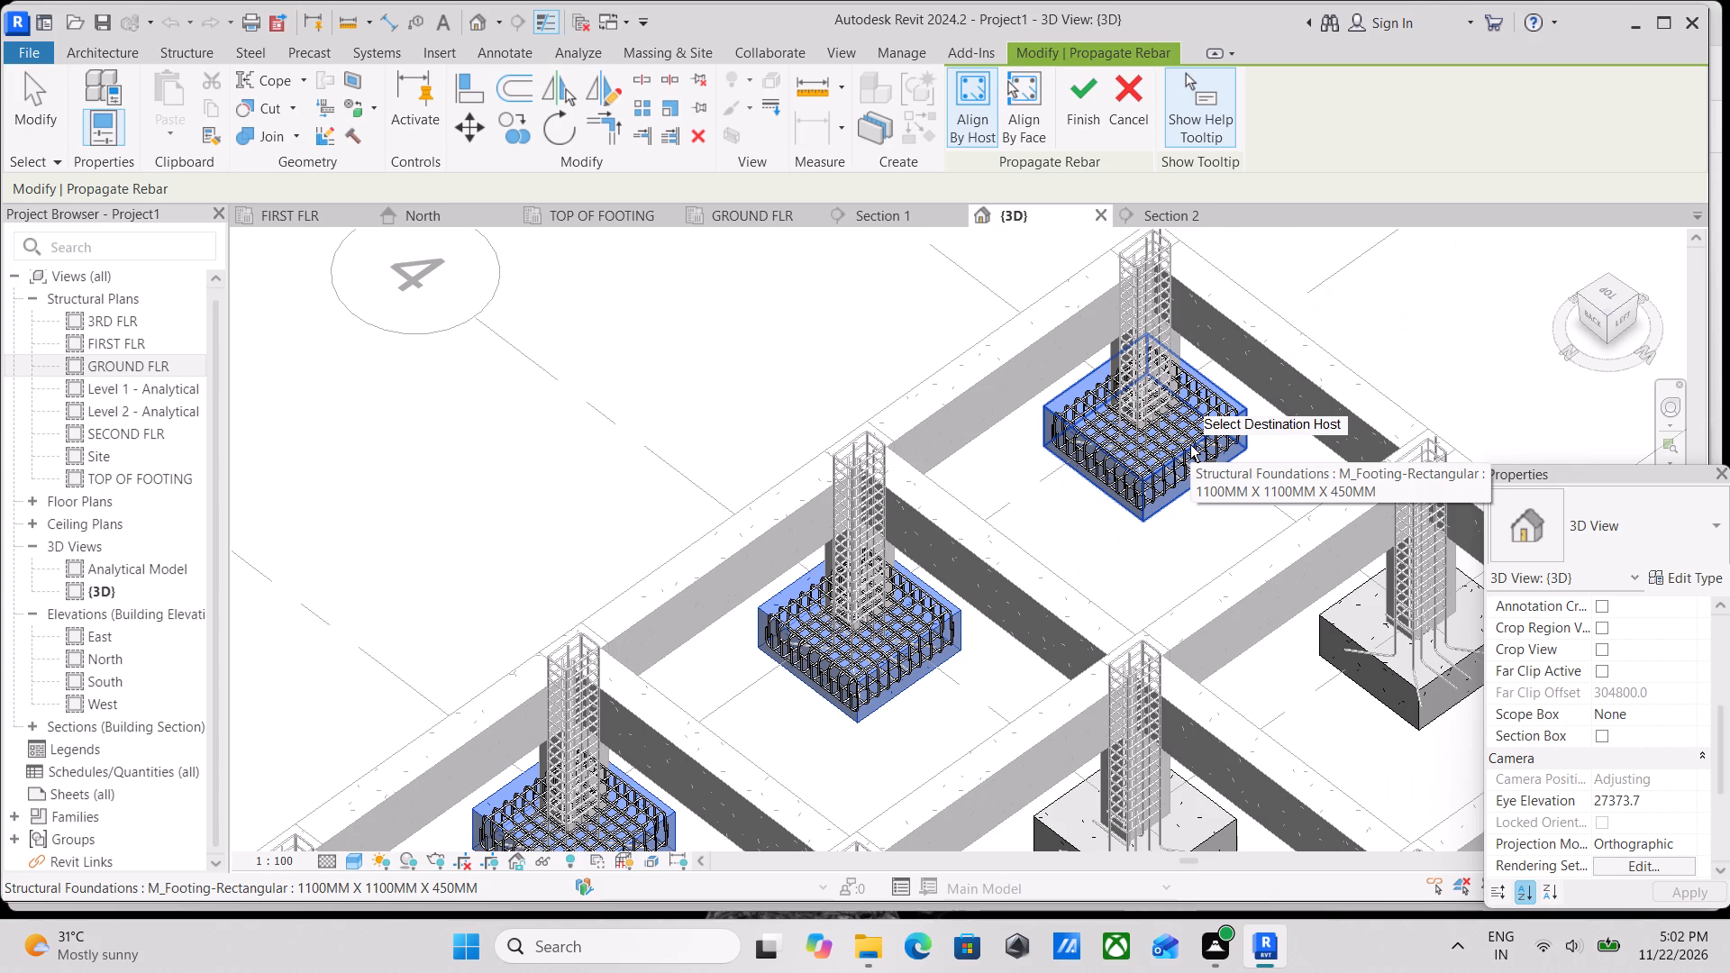
Add the grid C footings, from grid 5 to grid 2, as destinations for the propagated footing rebar.
scroll(1273, 496, up, 3)
scroll(1269, 484, down, 3)
middle_drag(1204, 416, 878, 86)
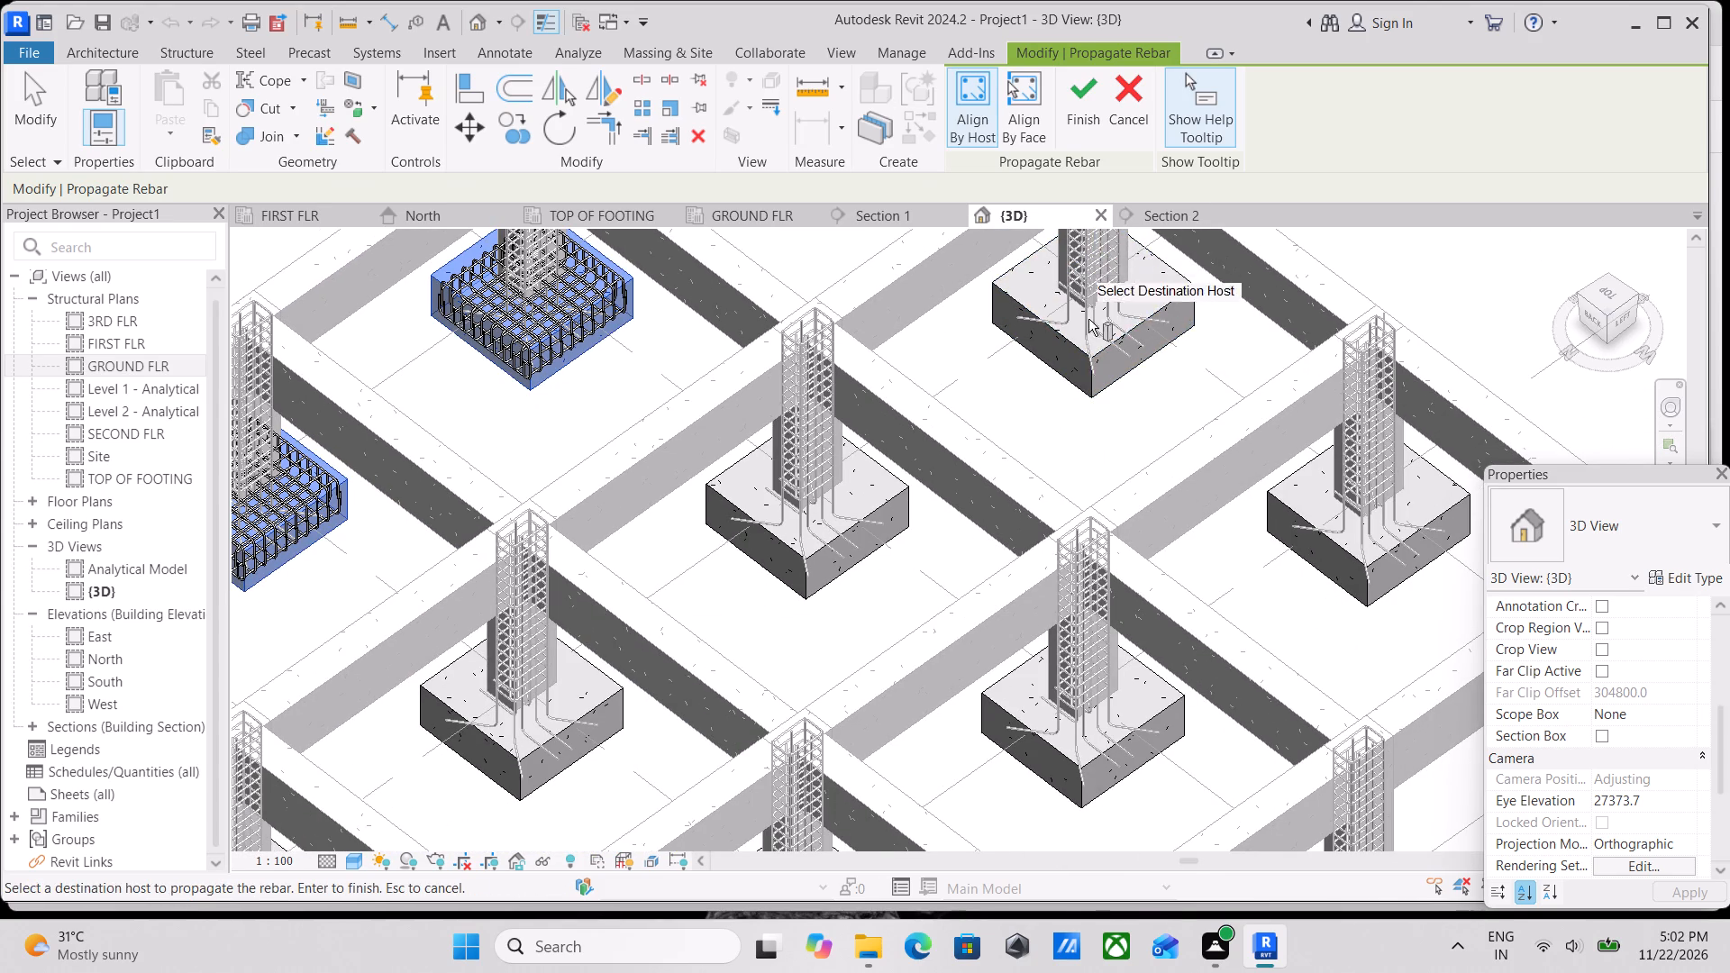
click(1093, 356)
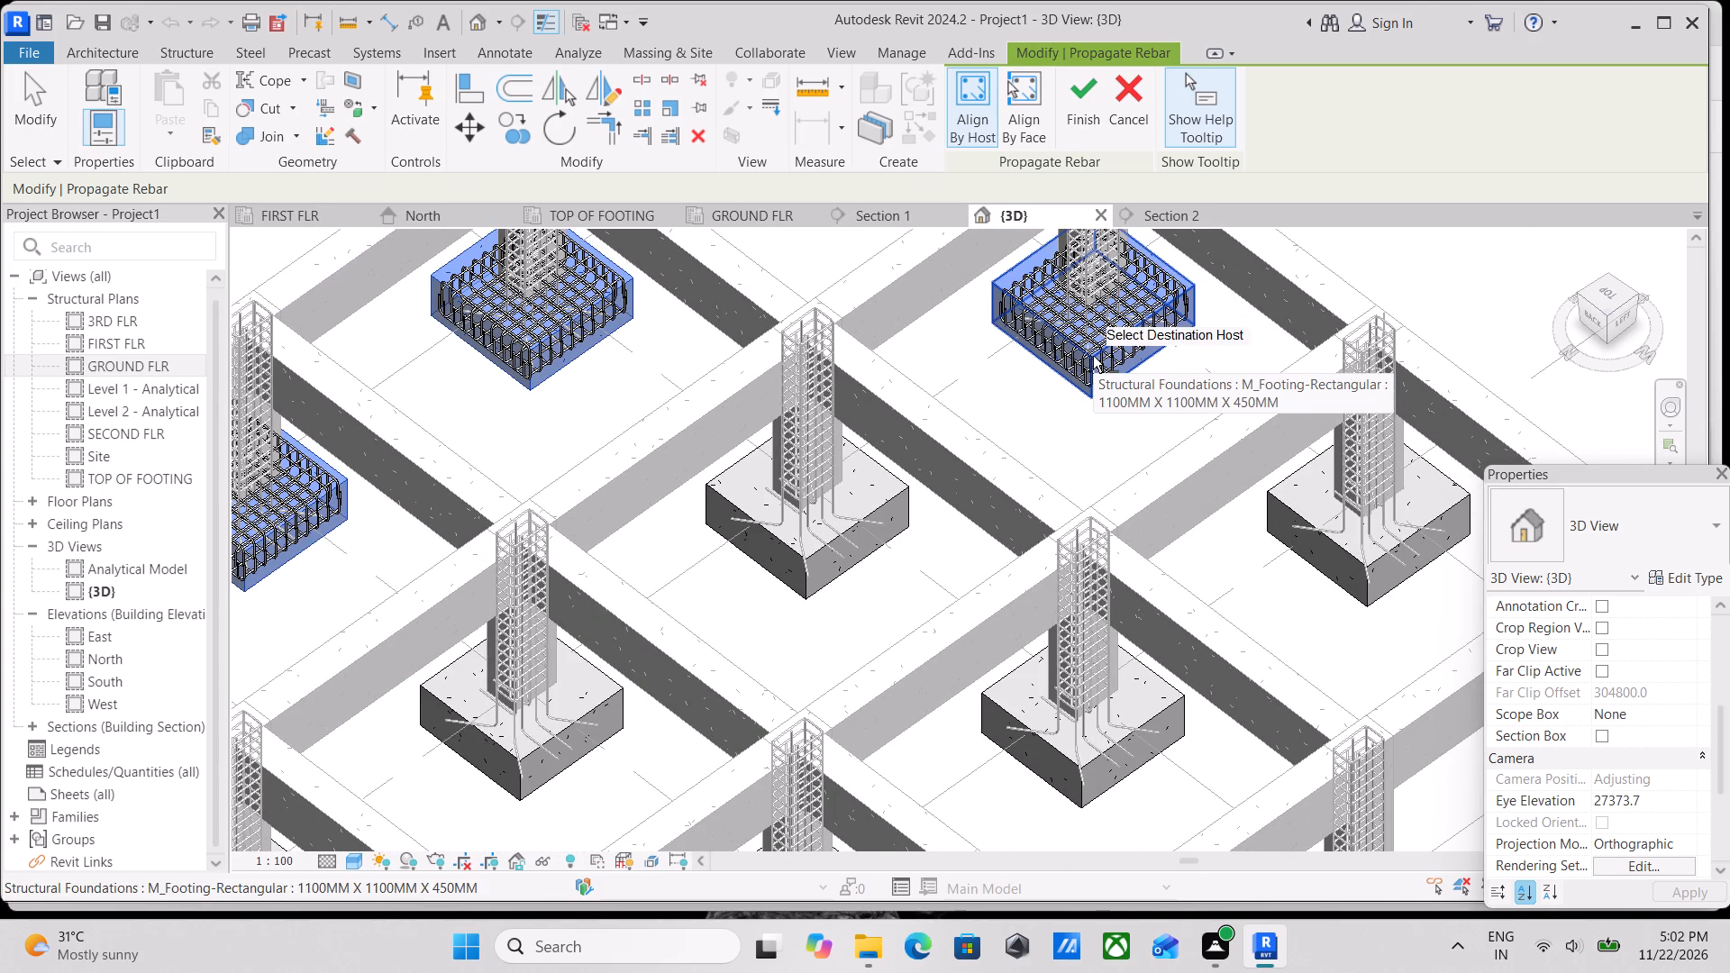
middle_drag(1086, 367, 1183, 279)
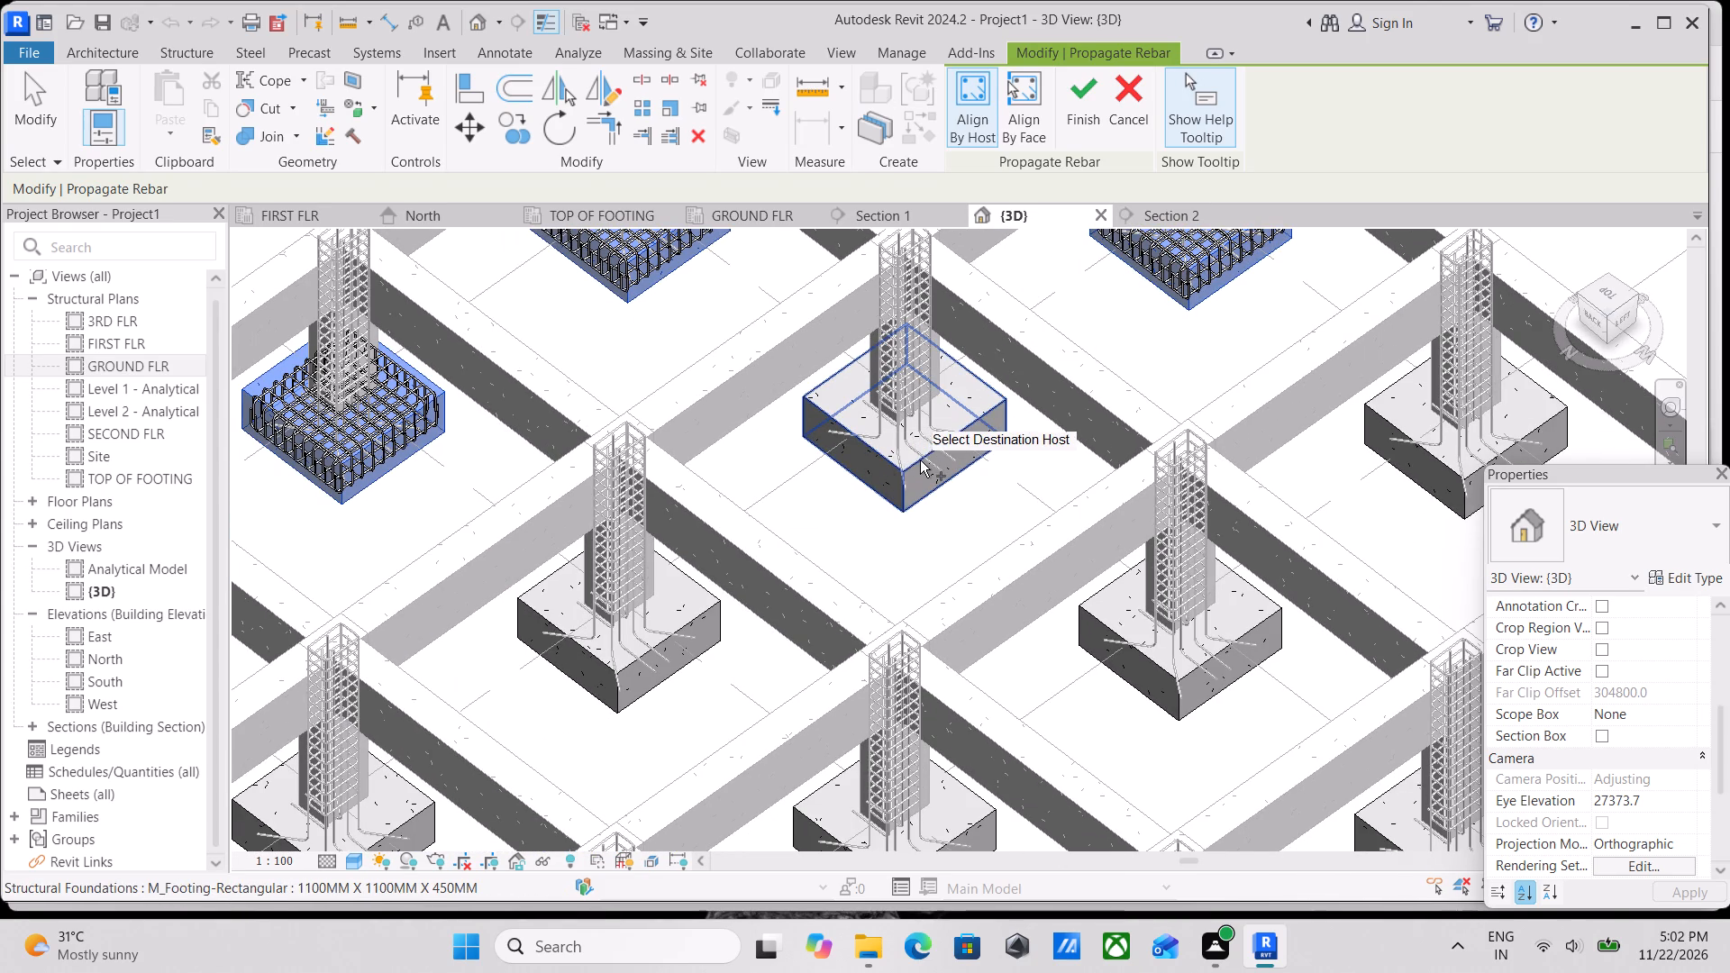
click(915, 456)
scroll(915, 456, down, 2)
middle_drag(915, 456, 1107, 415)
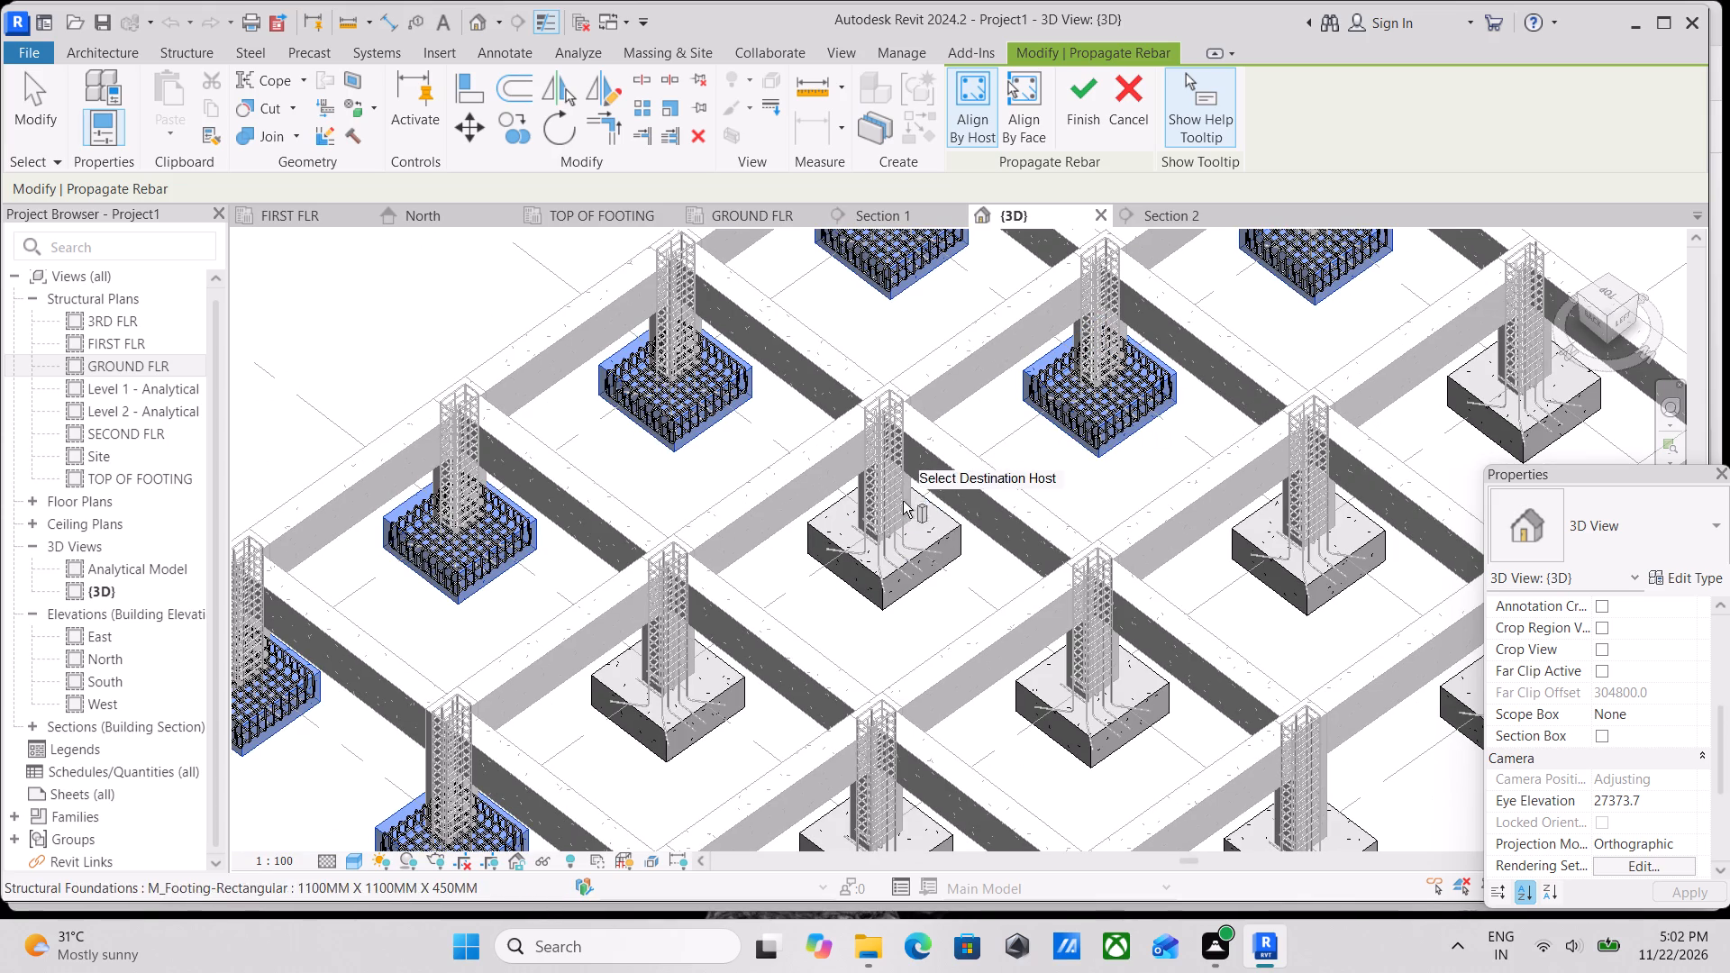
click(884, 572)
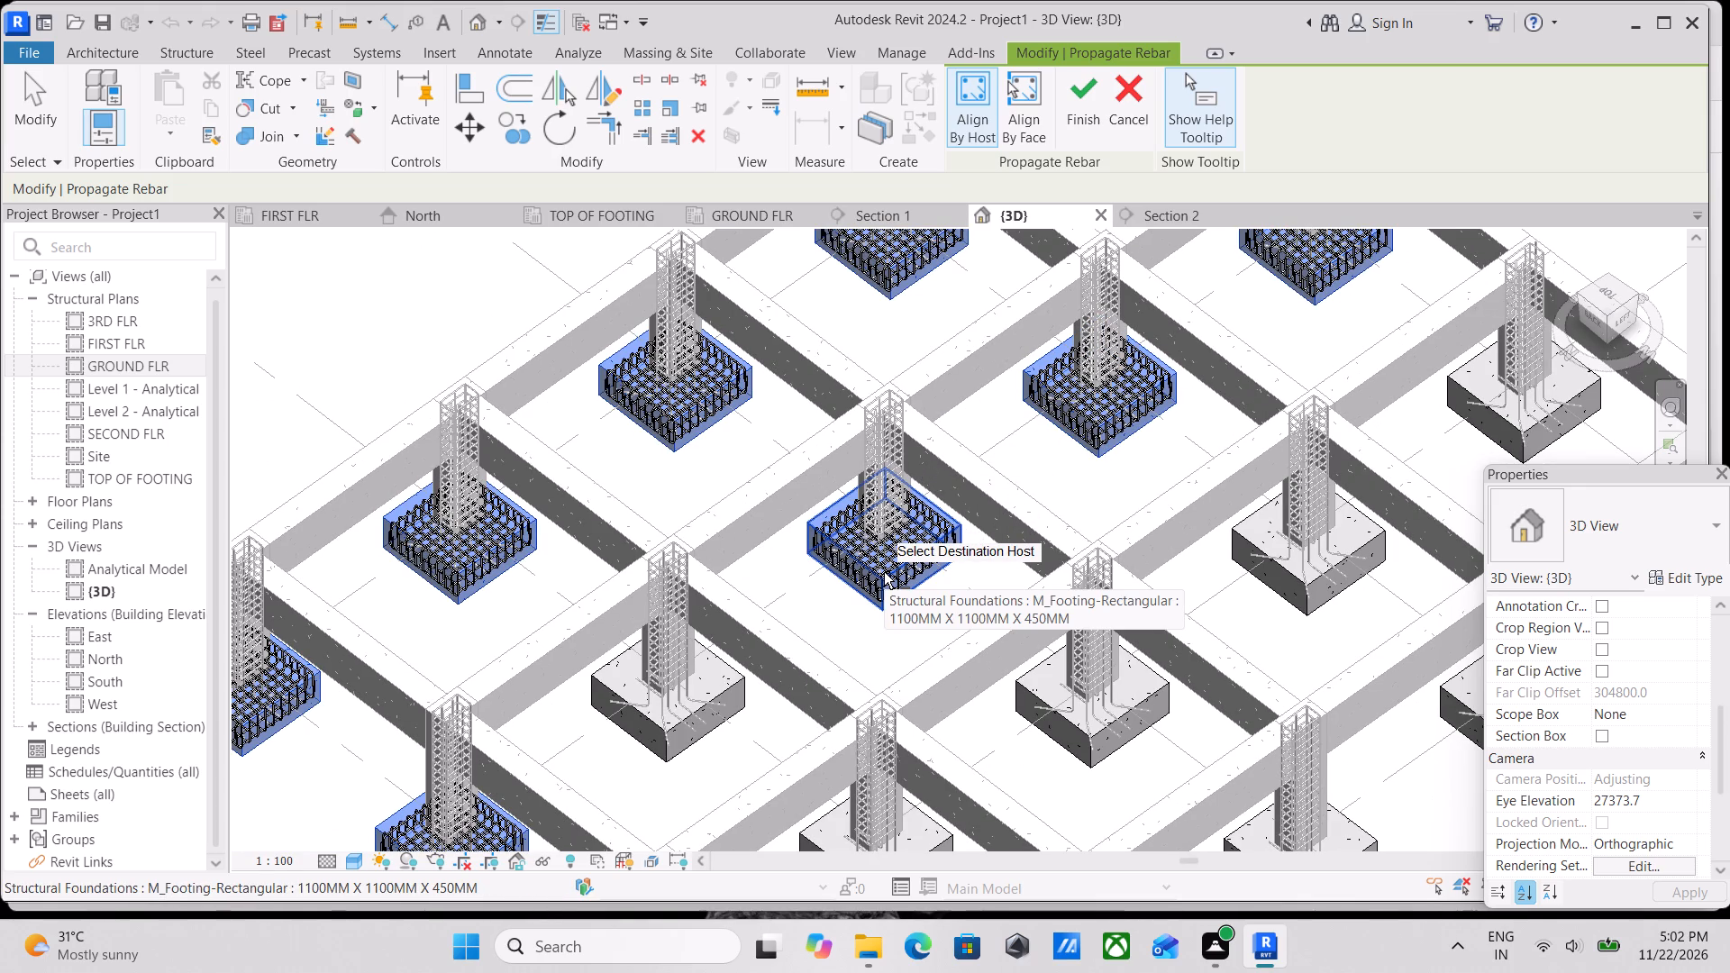
scroll(884, 572, down, 4)
middle_drag(884, 572, 958, 476)
scroll(958, 476, up, 1)
click(832, 564)
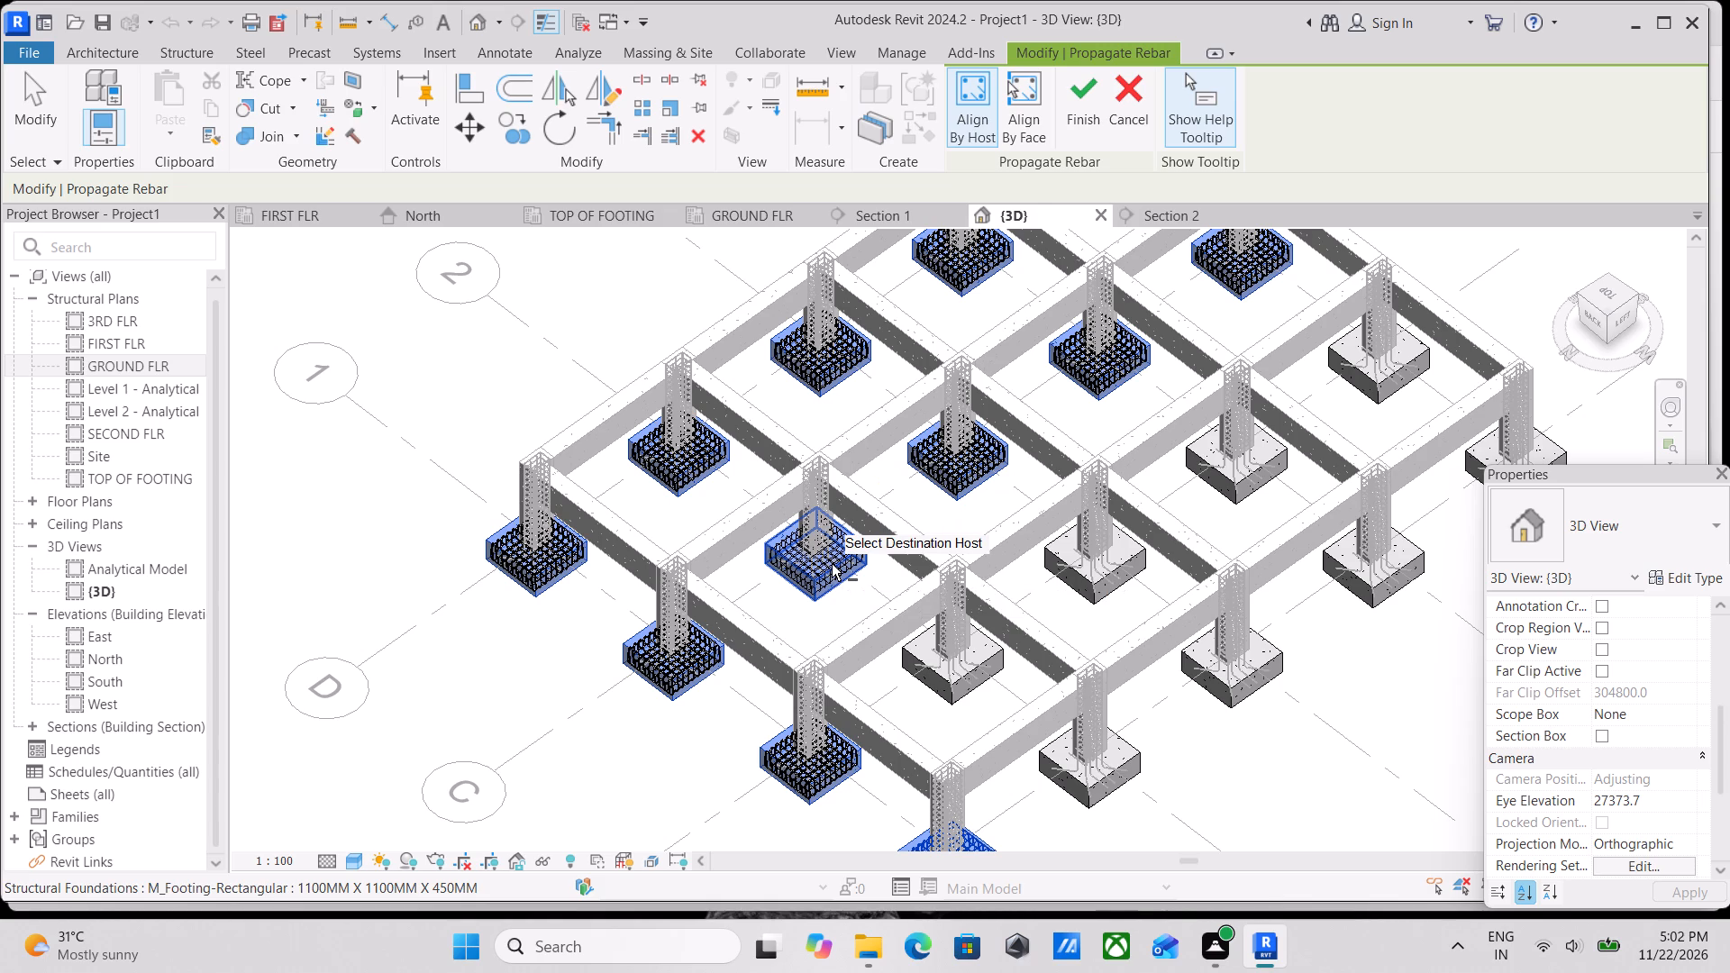
Add the grid B footings, from grid 2 to grid 5, as destinations for the propagated footing rebar.
scroll(854, 591, up, 3)
scroll(867, 592, down, 4)
middle_drag(861, 572, 833, 388)
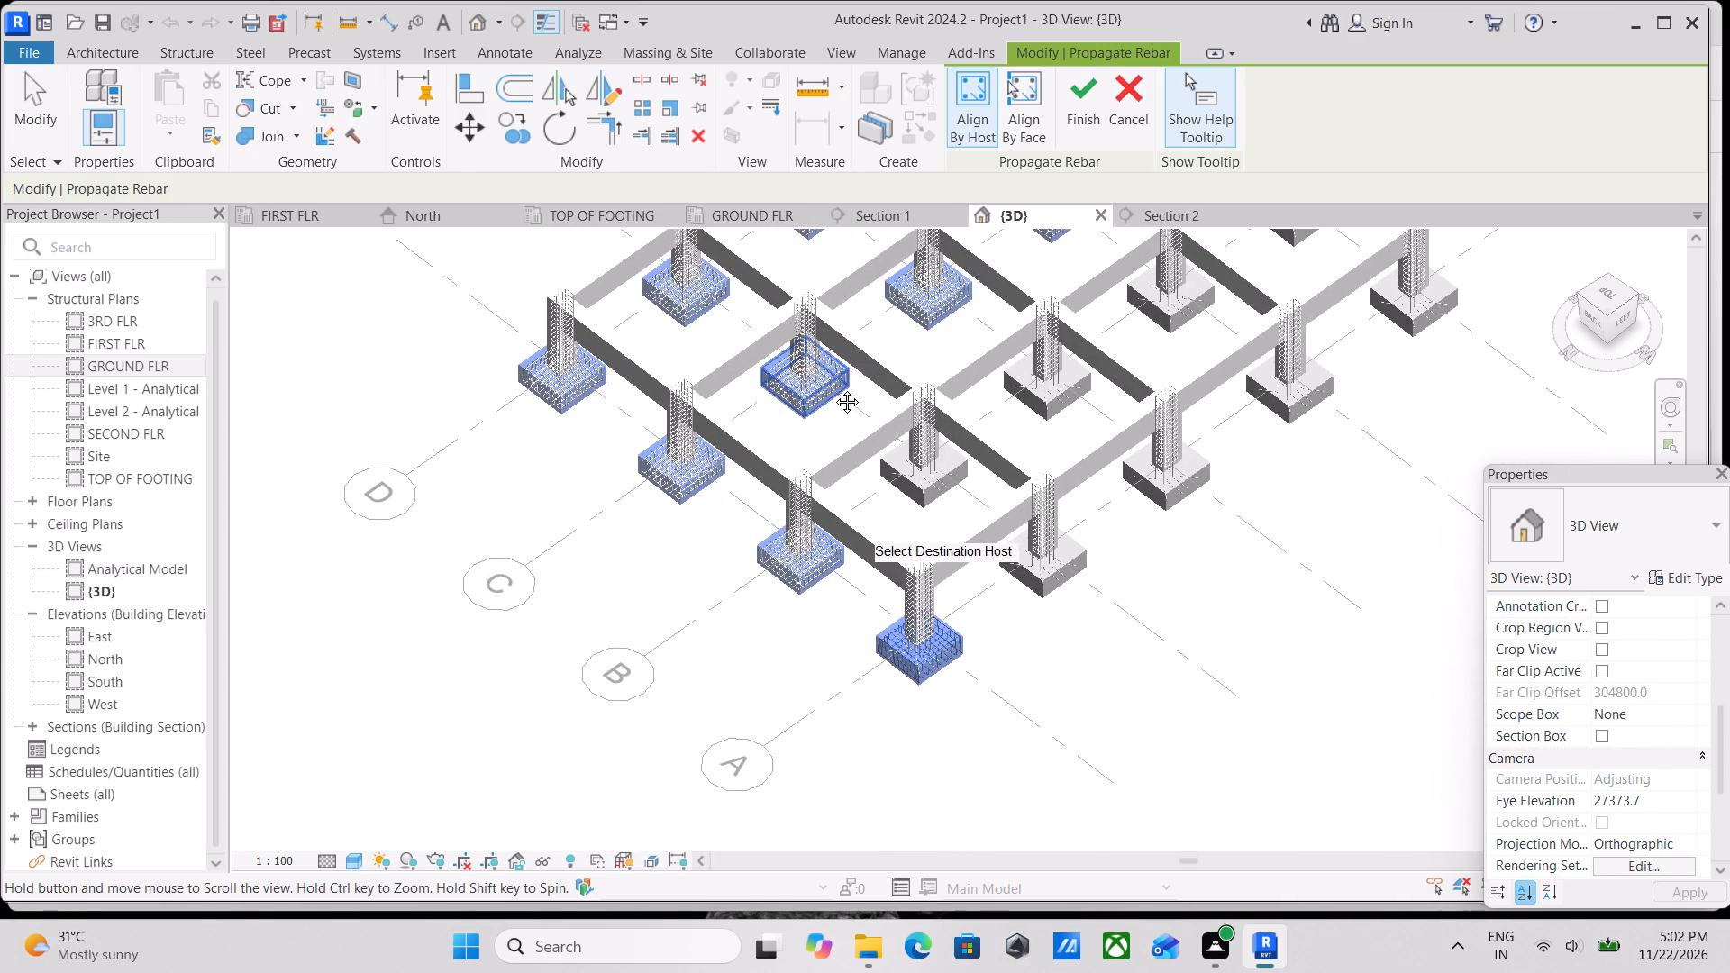
middle_drag(833, 388, 815, 369)
scroll(854, 509, up, 3)
click(908, 436)
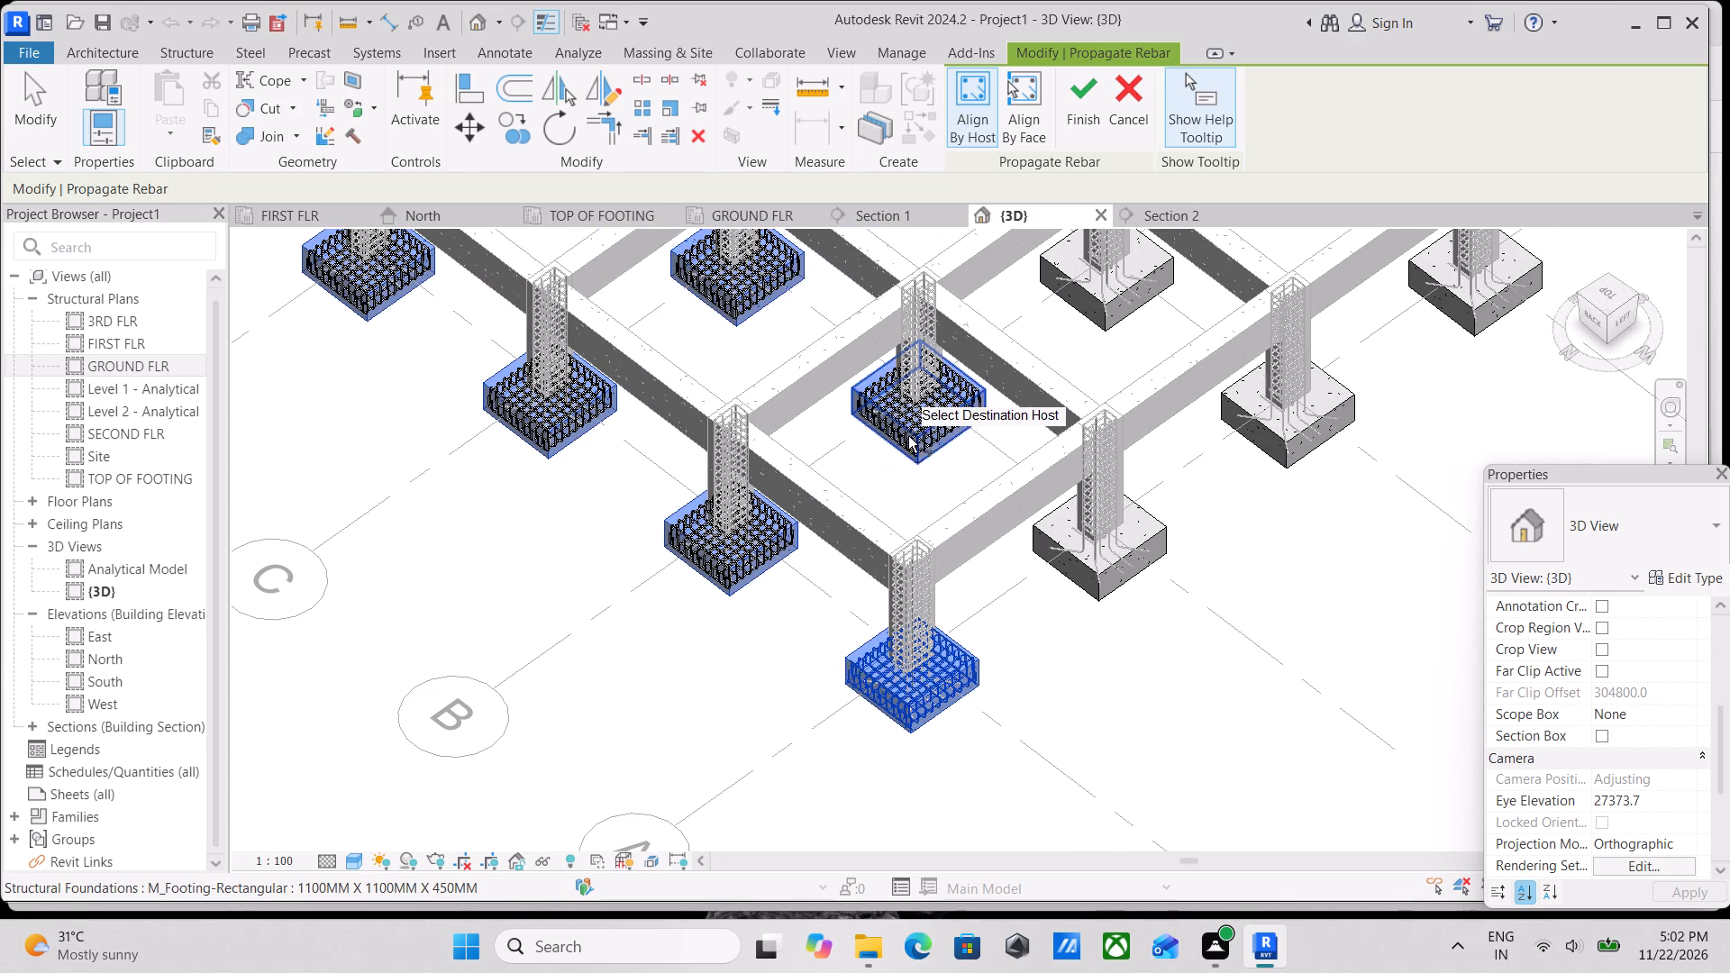
middle_drag(911, 432, 730, 625)
click(933, 499)
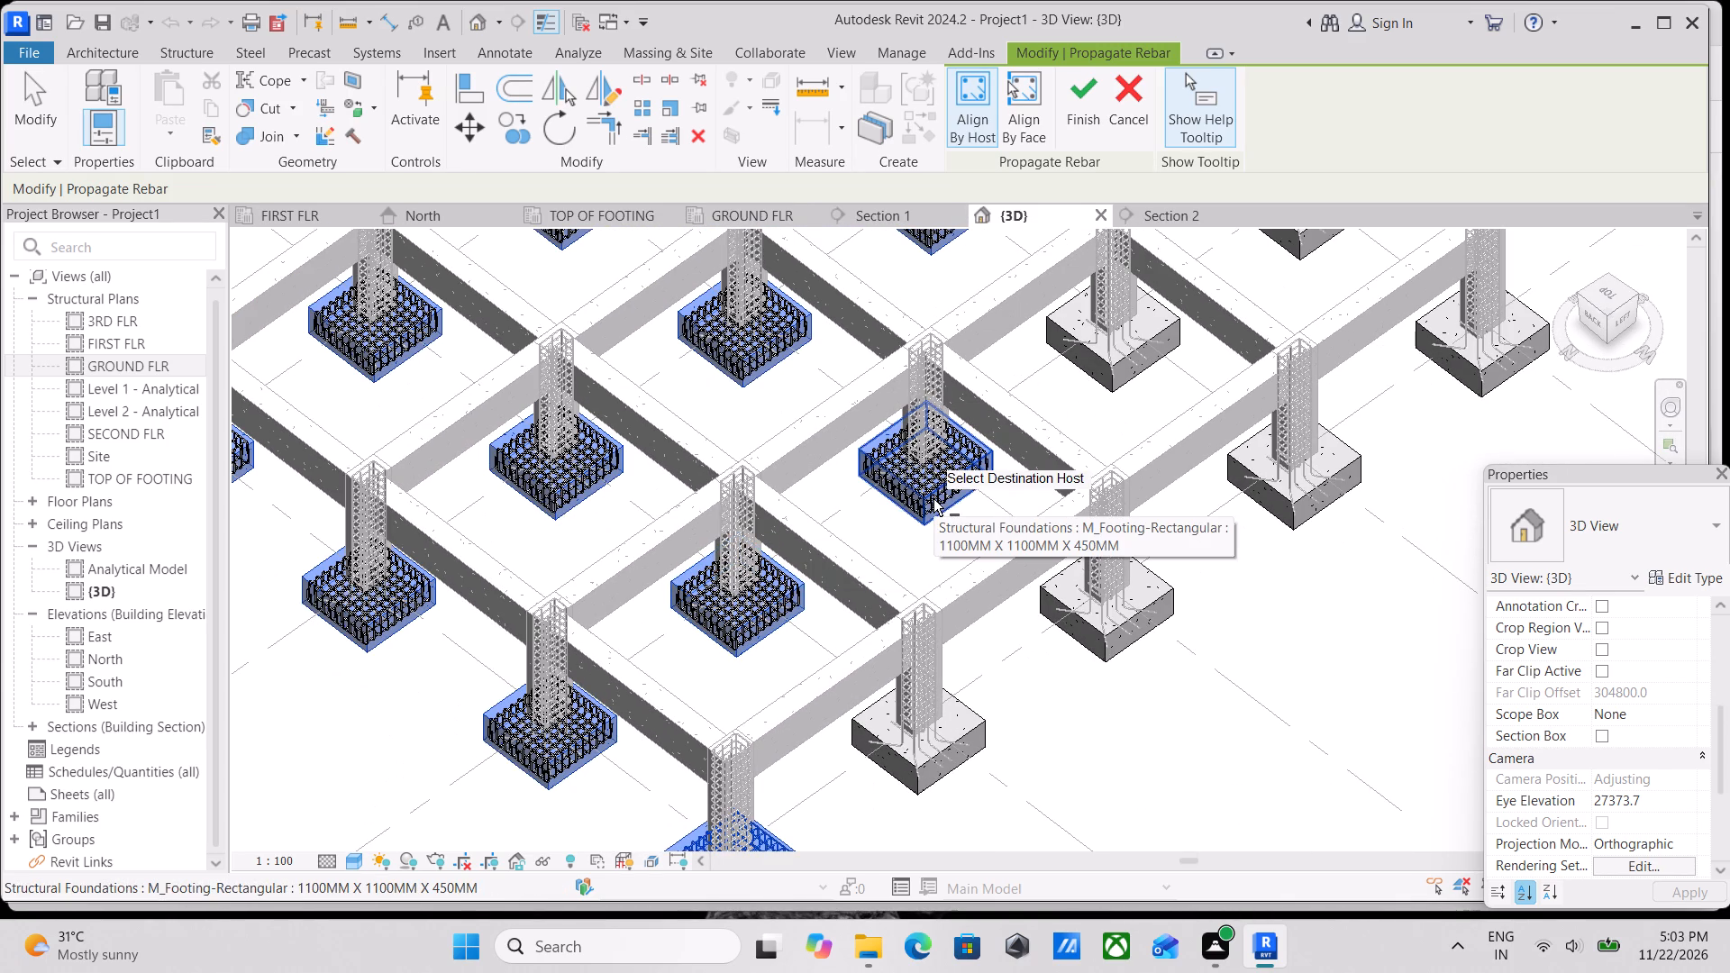
middle_drag(933, 499, 768, 624)
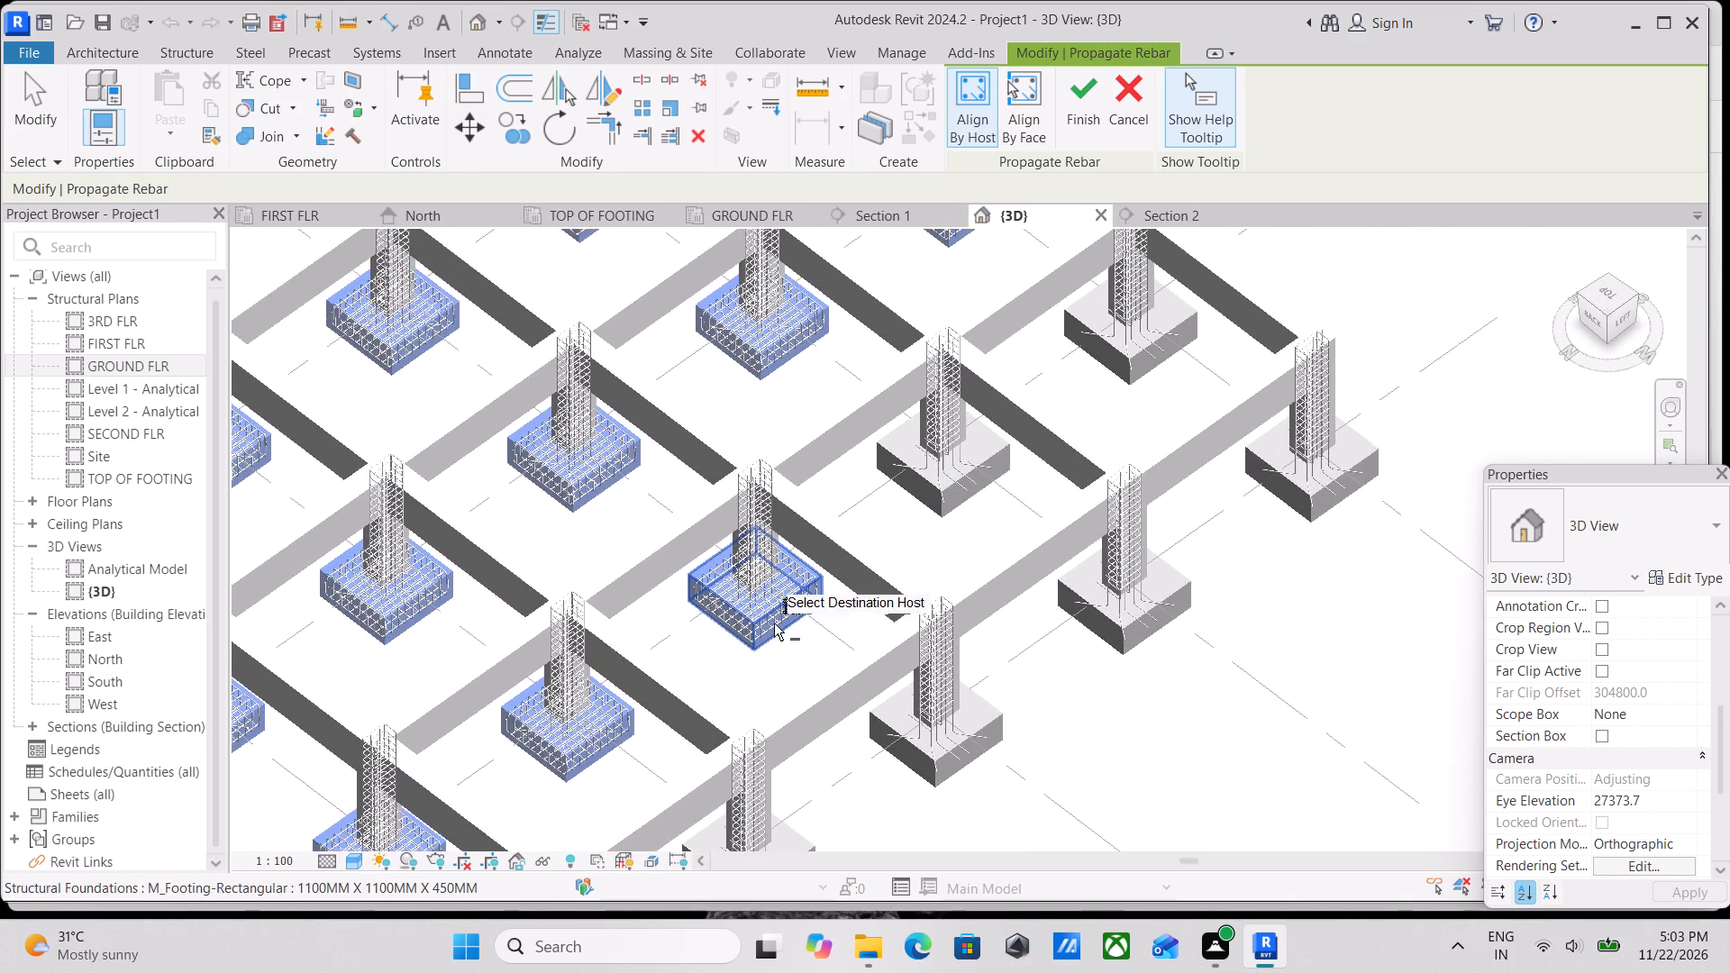
scroll(997, 508, up, 3)
click(966, 453)
middle_drag(966, 453, 868, 633)
click(1111, 459)
Add the grid A footings, from grid 5 to grid 2, as destinations and finish the rebar propagation.
scroll(1111, 459, down, 2)
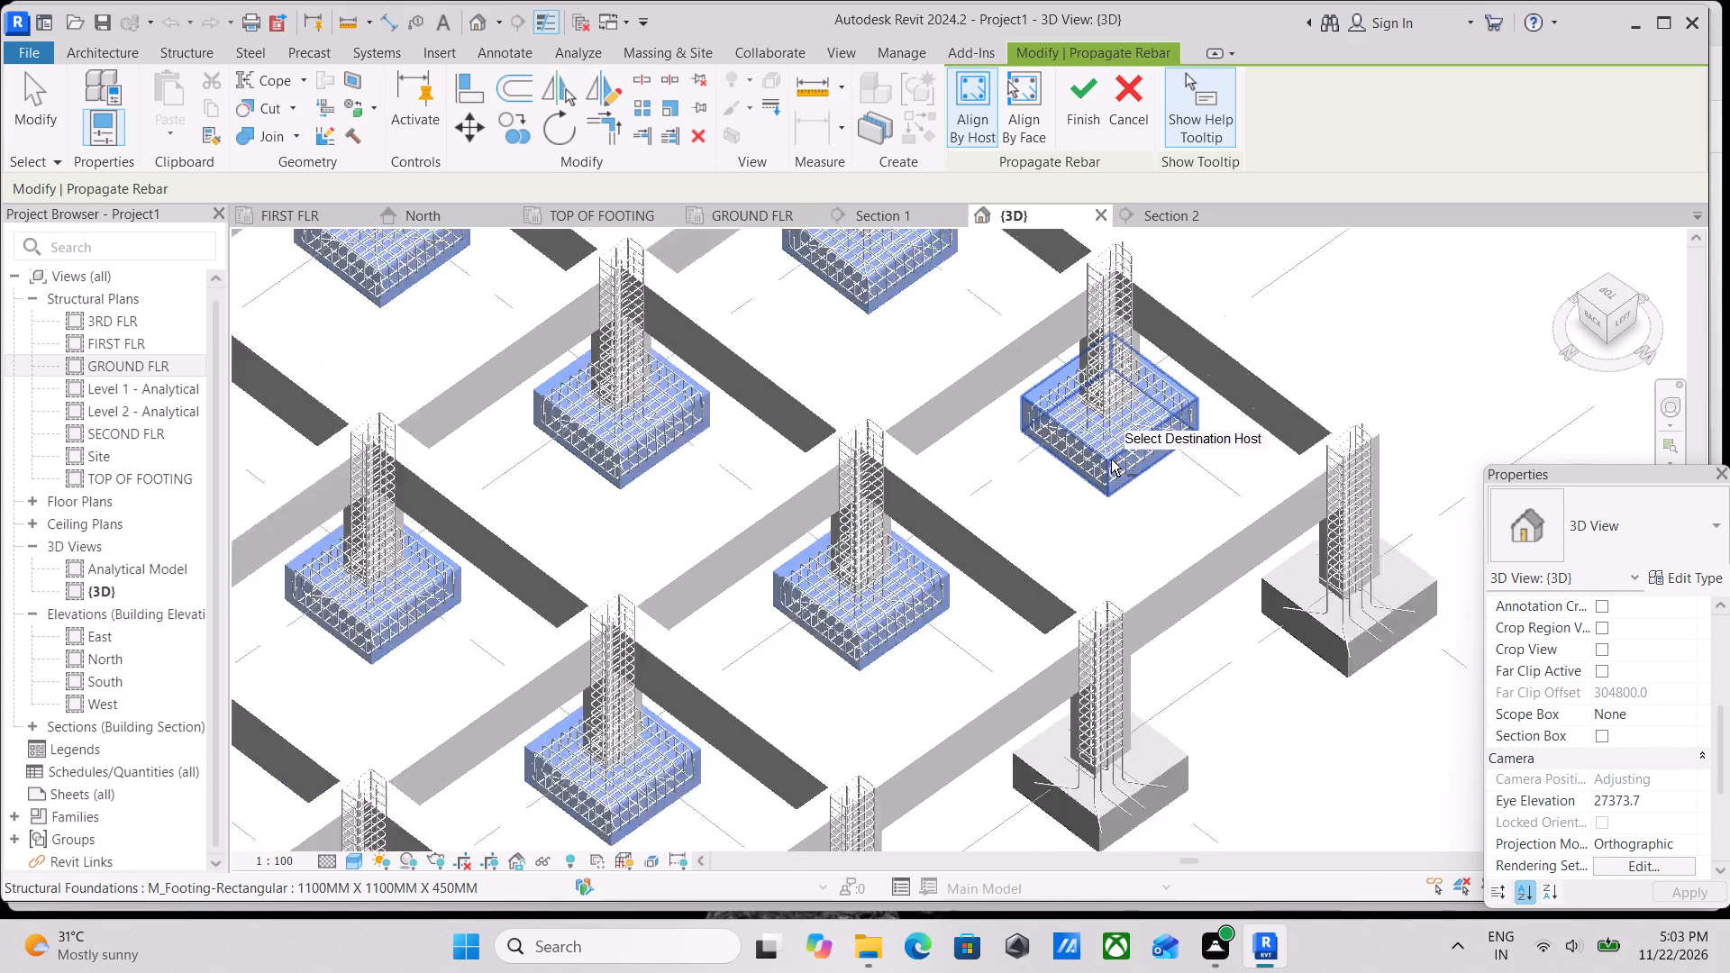
scroll(1111, 459, down, 5)
middle_drag(1111, 459, 1116, 406)
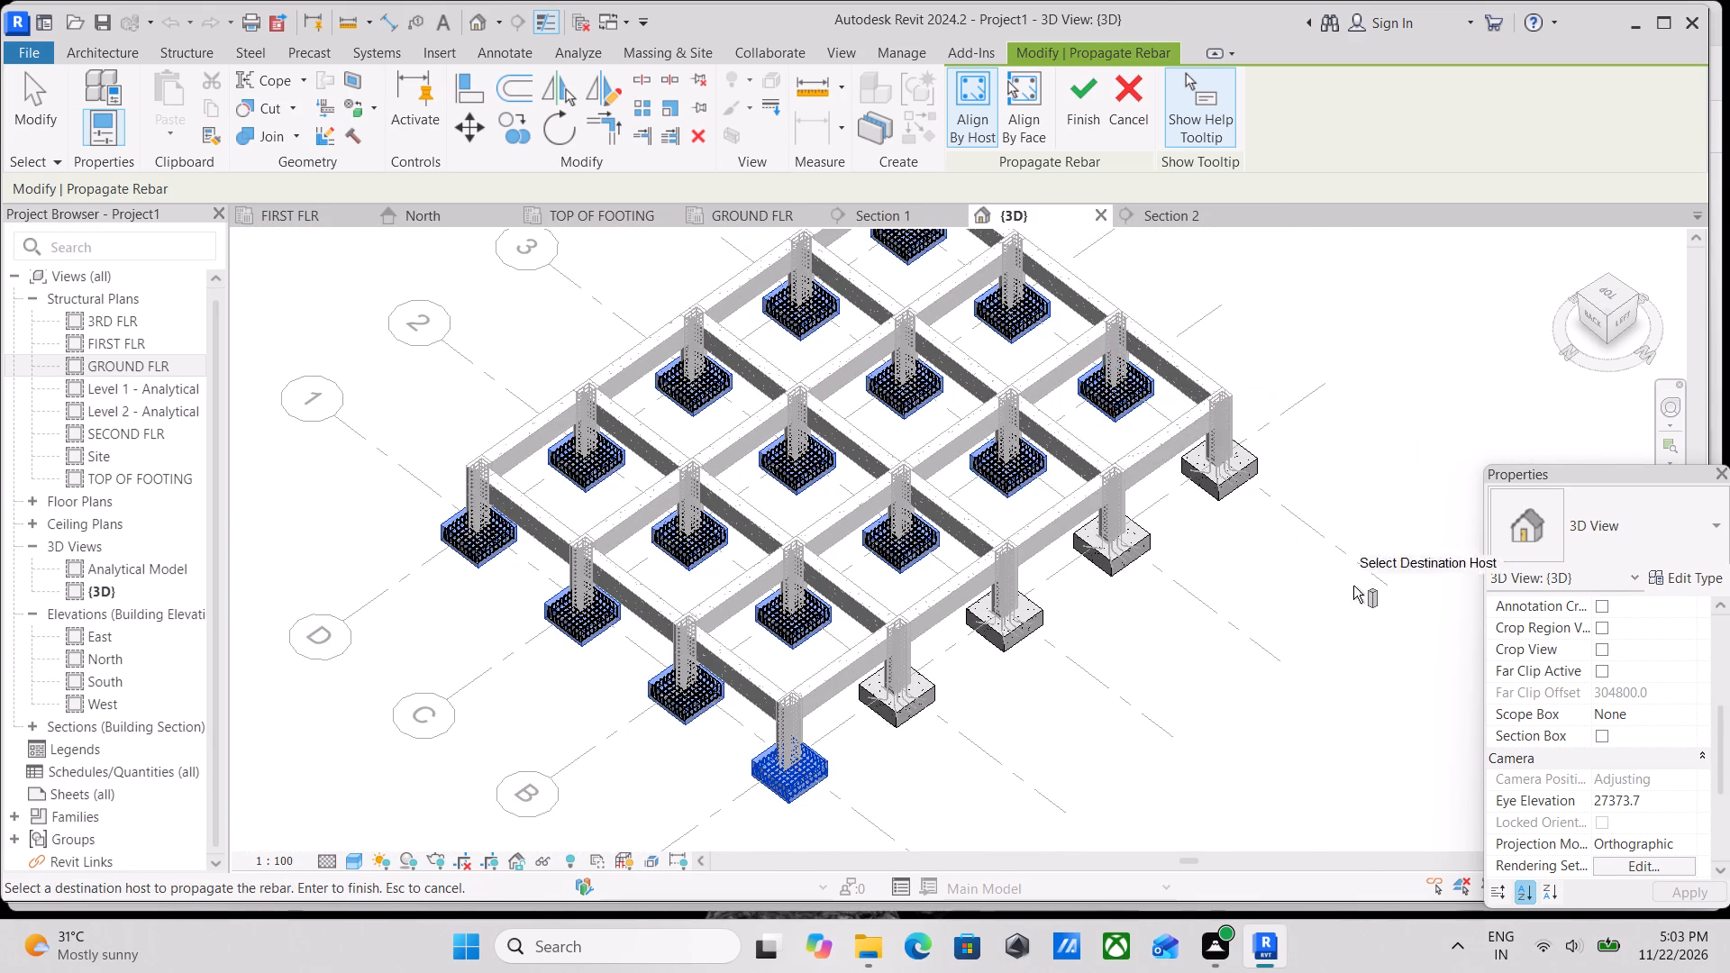
scroll(1374, 567, up, 3)
click(1140, 448)
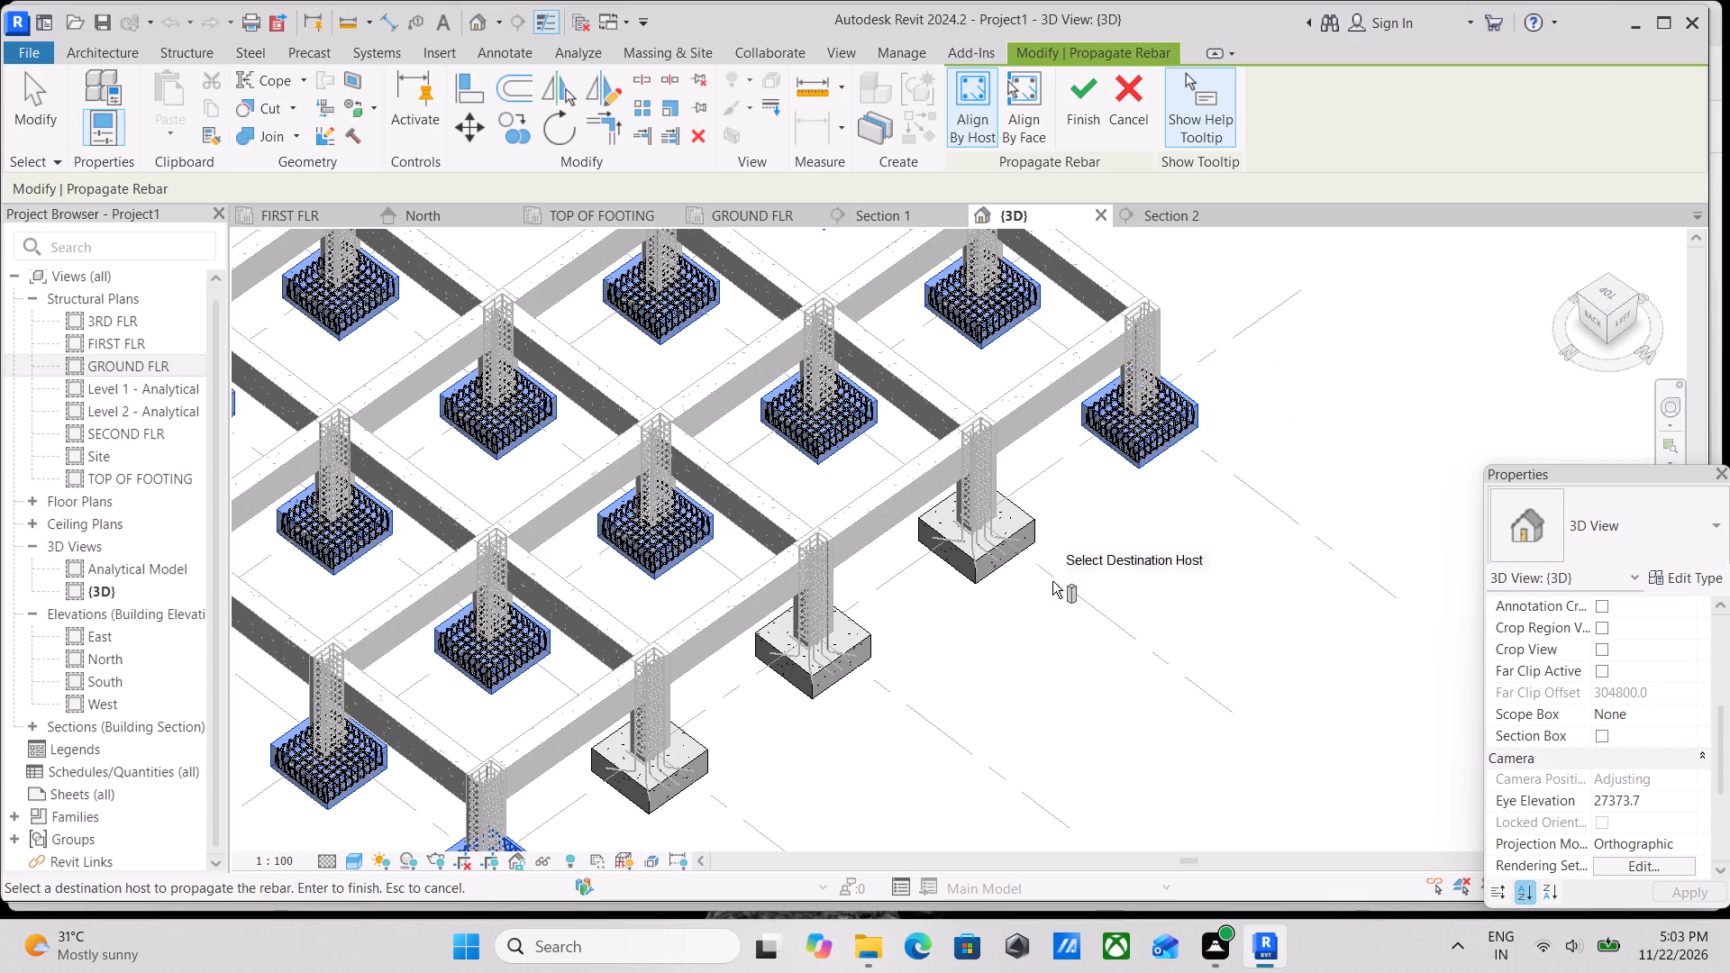
scroll(1043, 593, up, 2)
click(966, 543)
middle_drag(966, 543, 1067, 550)
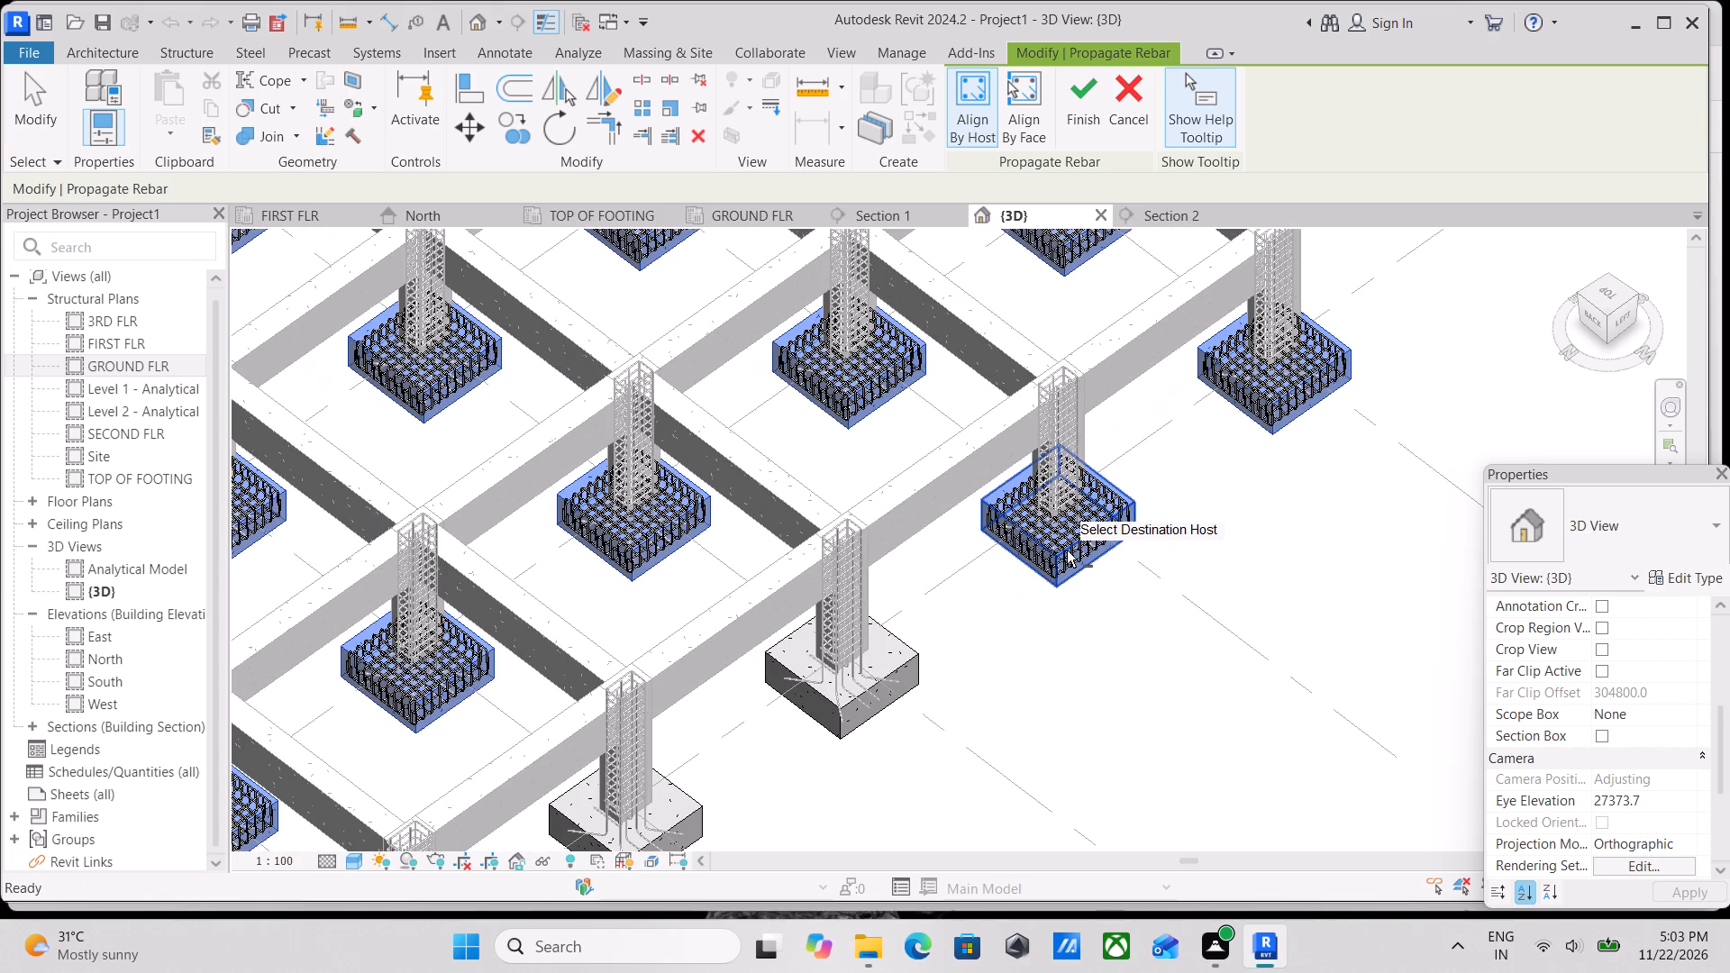
middle_drag(1067, 550, 1176, 432)
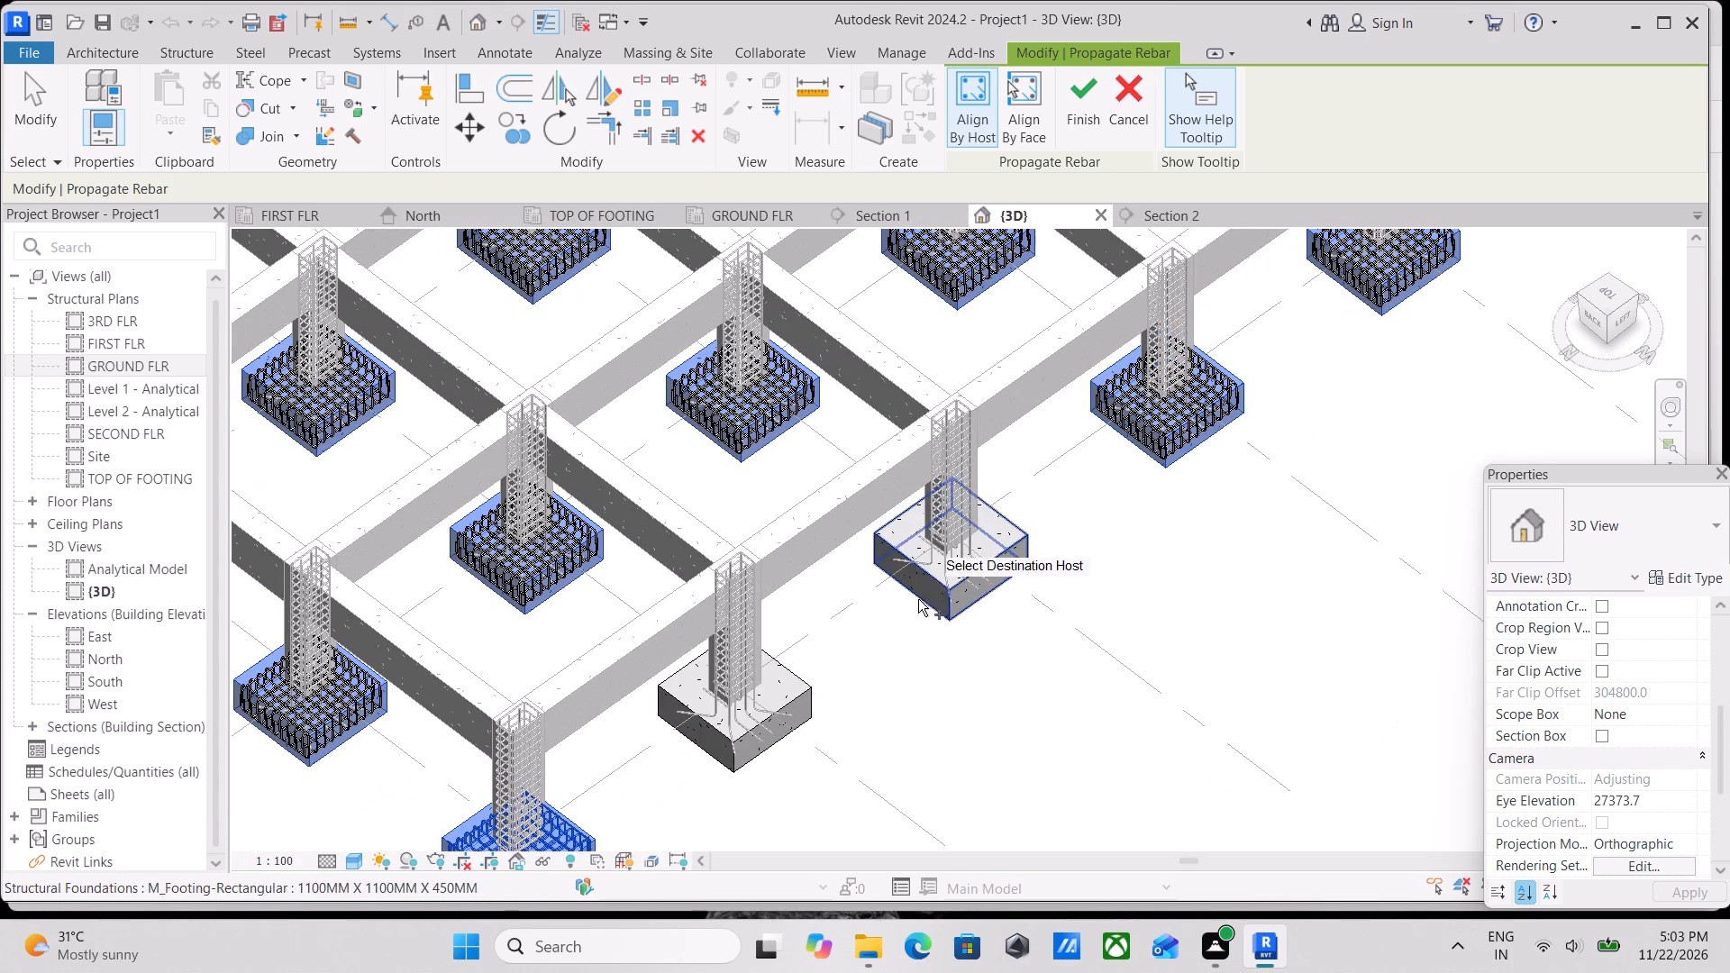
click(942, 590)
middle_drag(944, 587, 1058, 541)
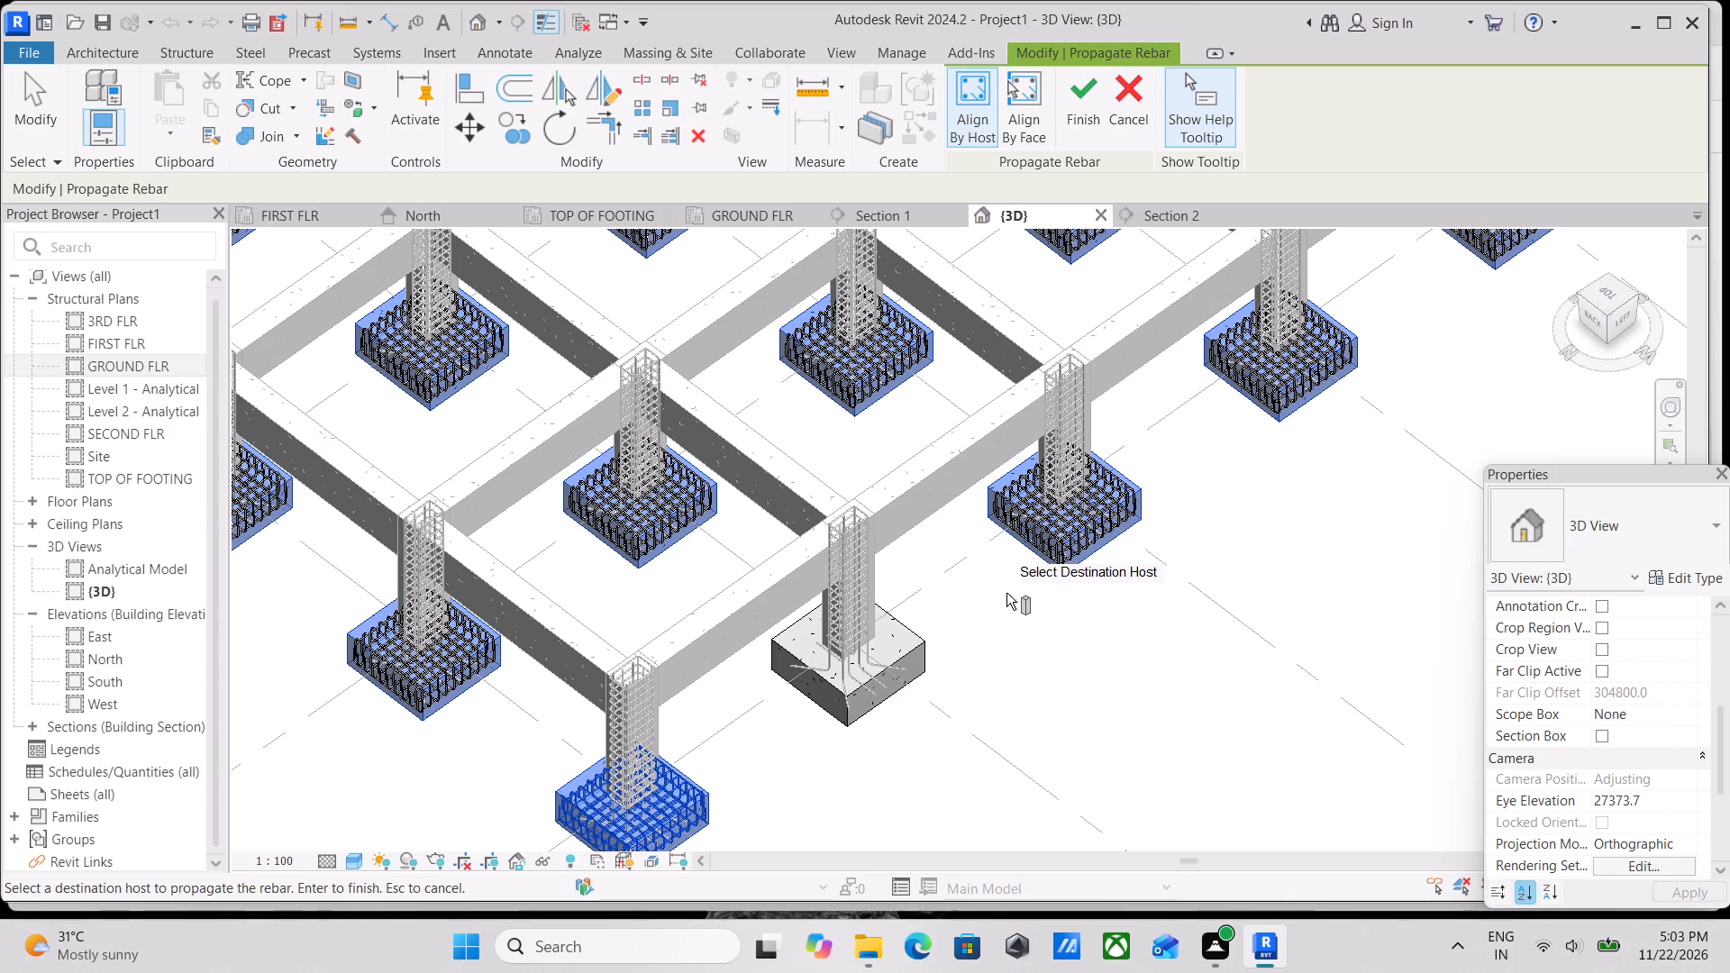
scroll(989, 606, up, 2)
click(897, 649)
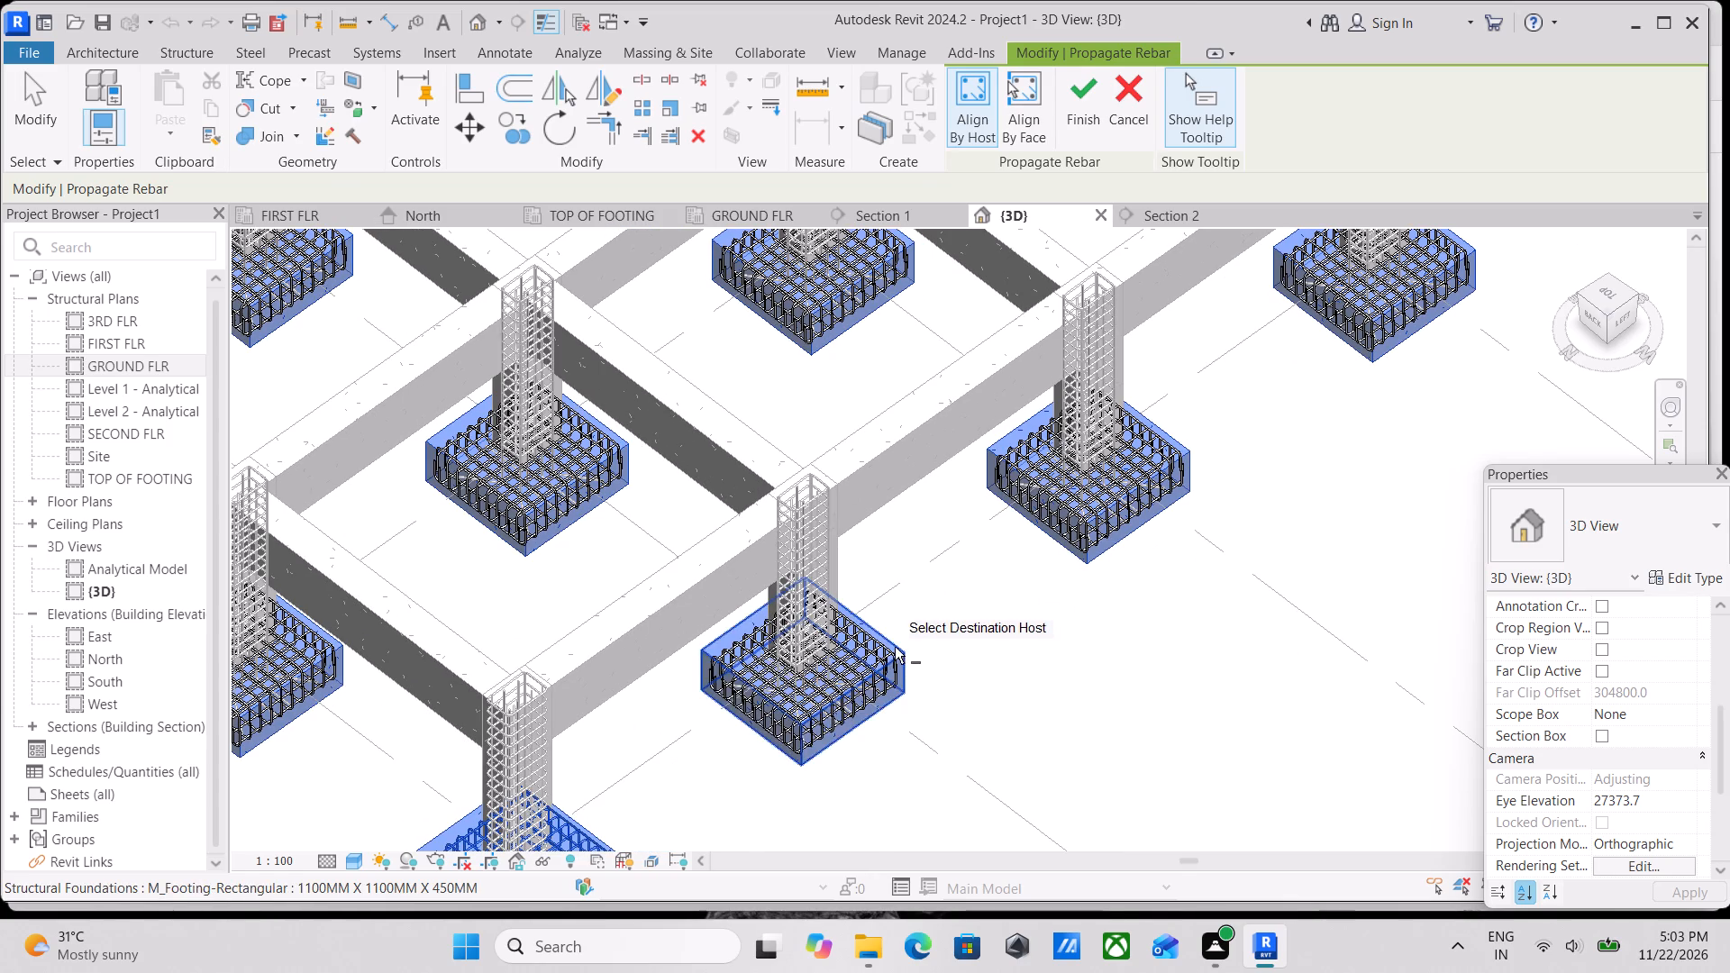
scroll(895, 647, down, 2)
middle_drag(895, 647, 1115, 528)
scroll(1089, 543, down, 3)
middle_drag(1089, 543, 1116, 594)
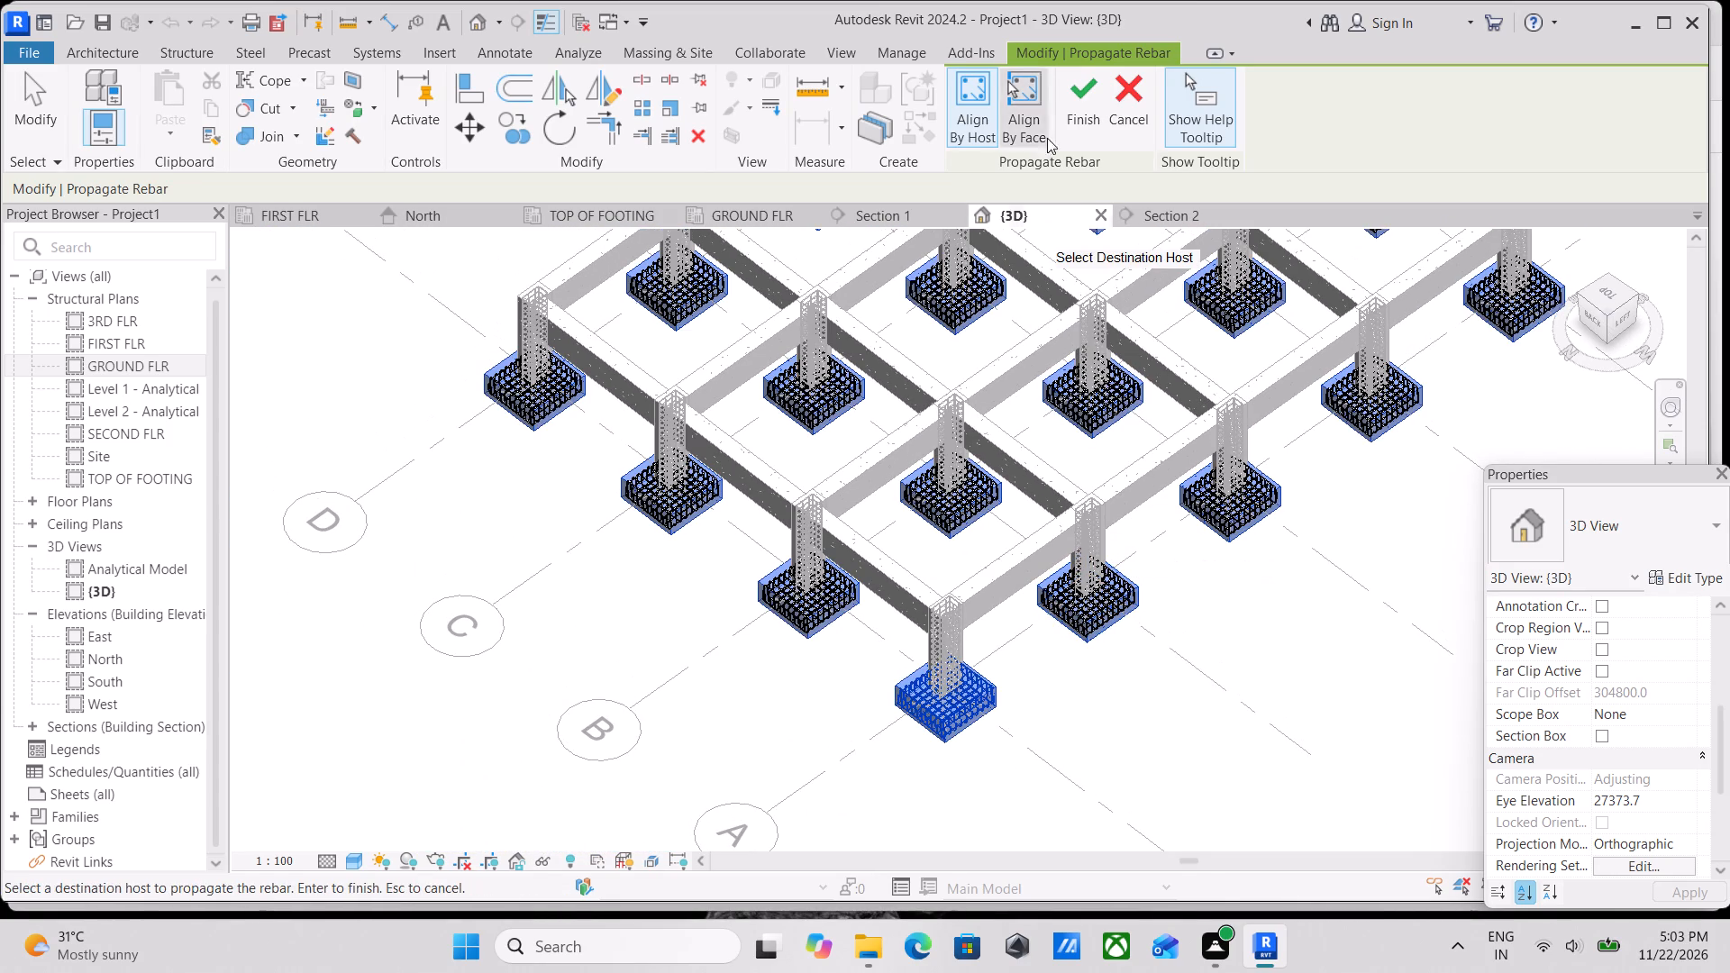
click(1094, 99)
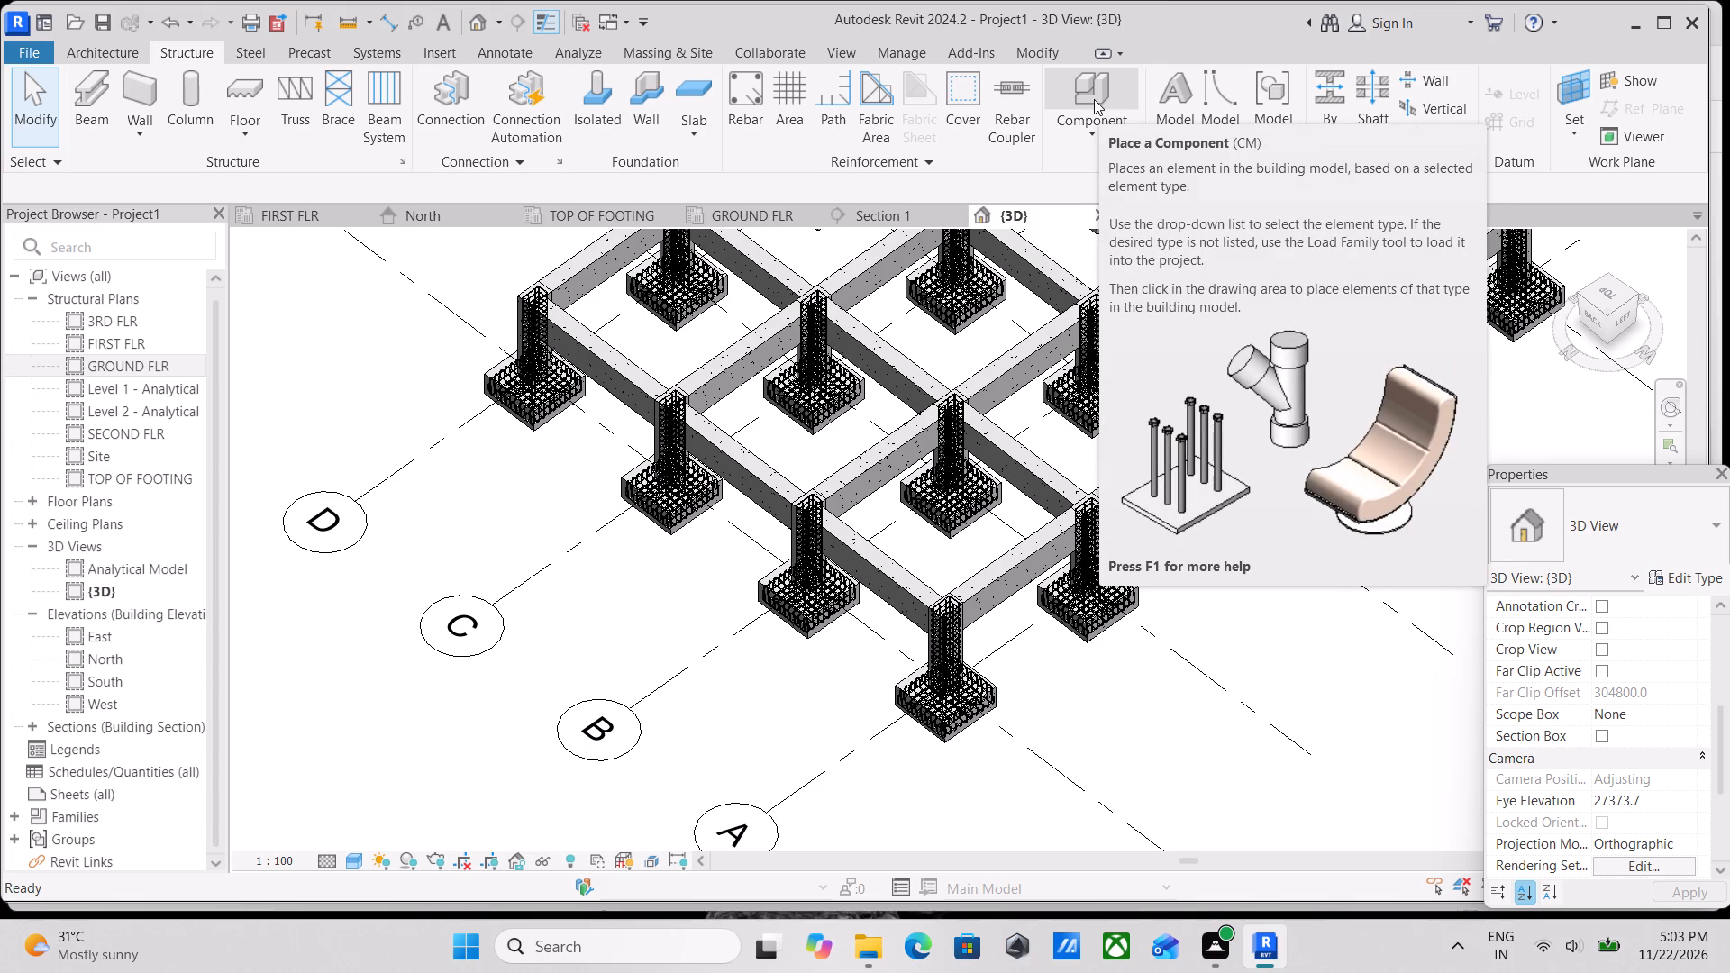
Examine the reinforced footing and column grid of the {3D} view from the top.
scroll(1115, 278, down, 3)
click(1604, 298)
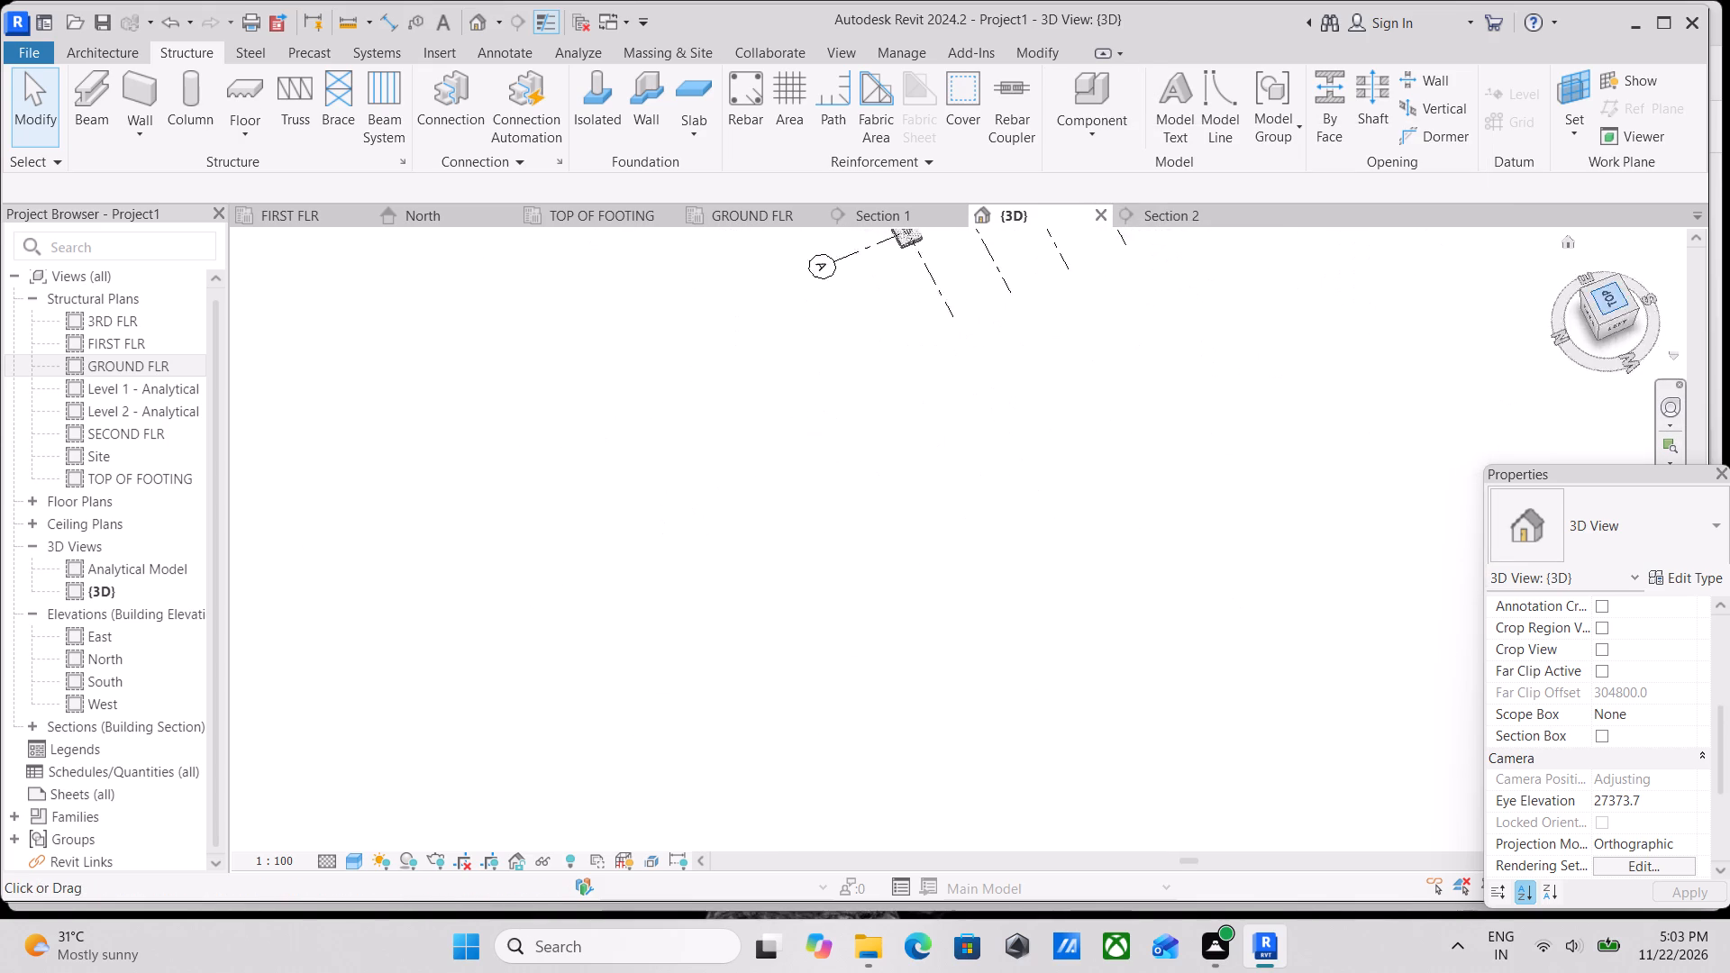
scroll(1197, 438, up, 3)
scroll(1027, 477, up, 2)
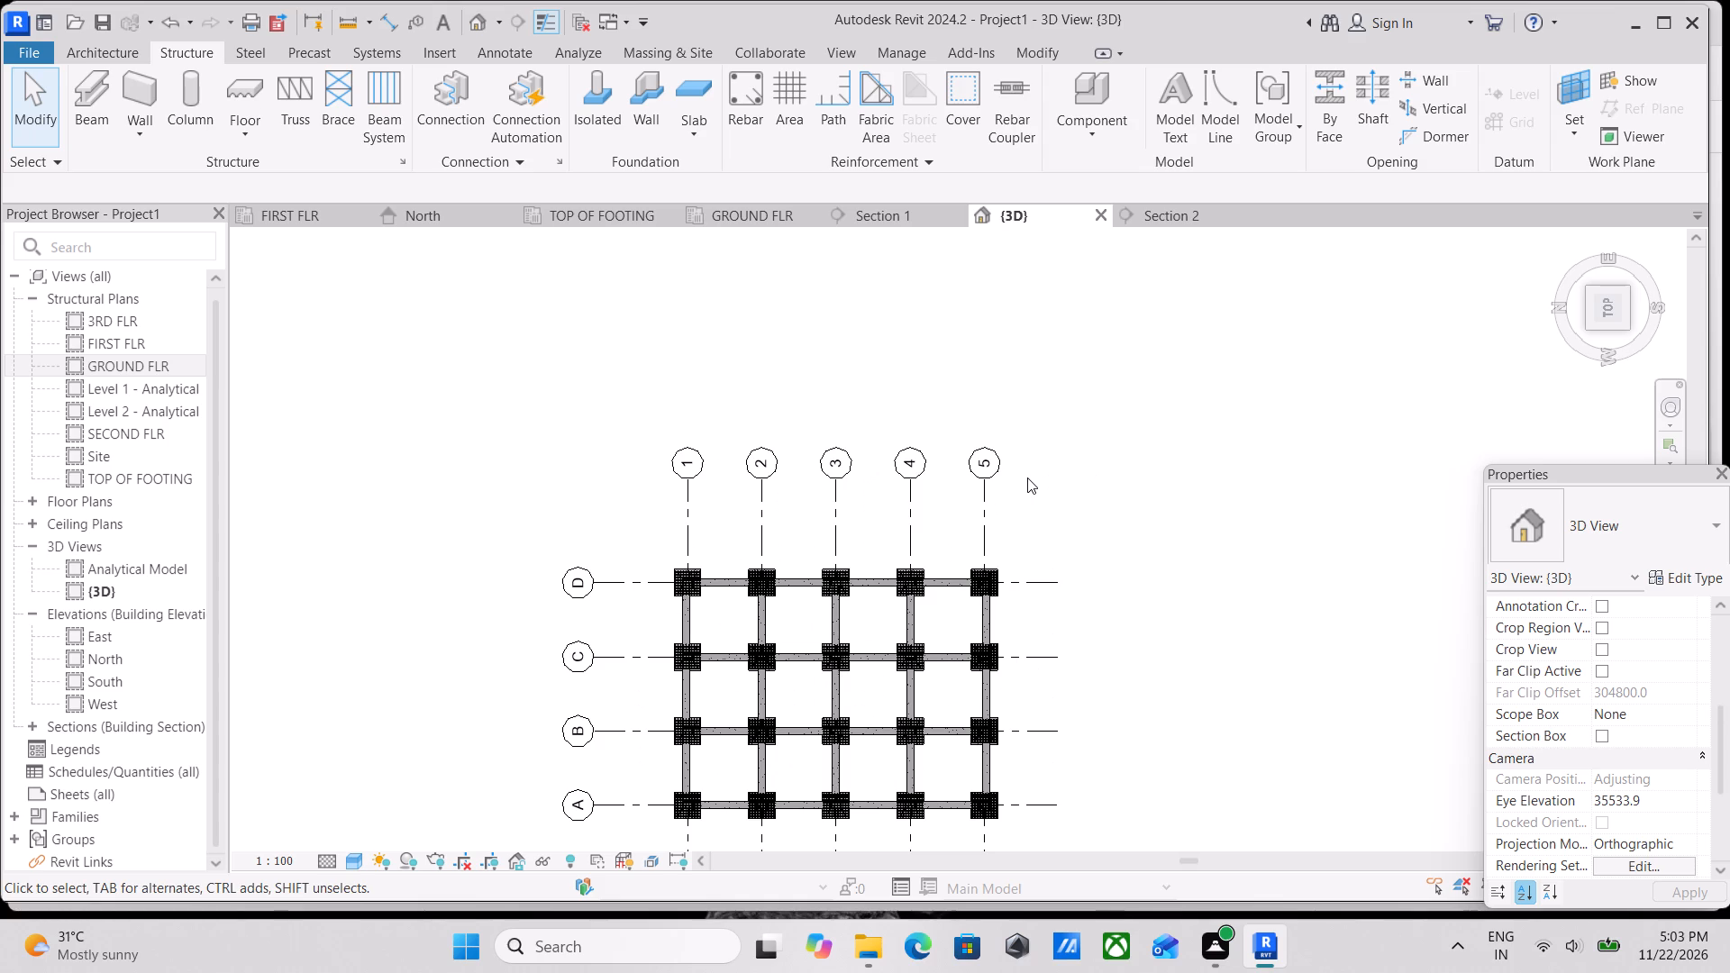
key(Escape)
scroll(957, 417, up, 3)
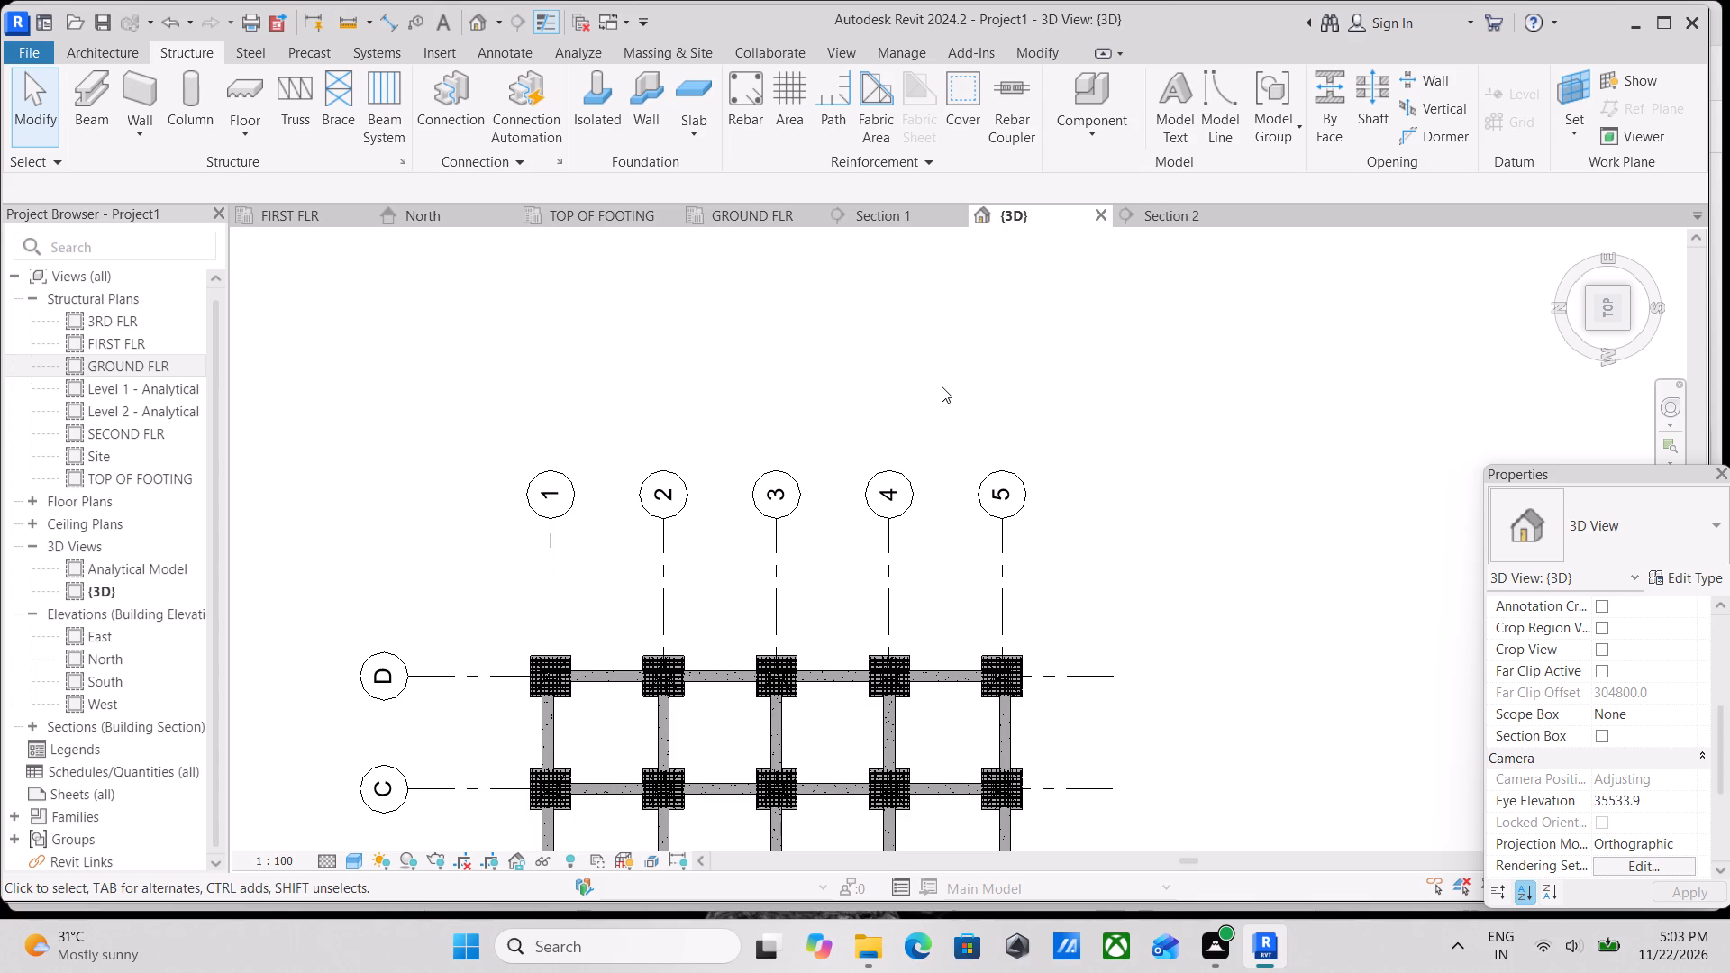
scroll(942, 386, down, 1)
scroll(1000, 423, up, 3)
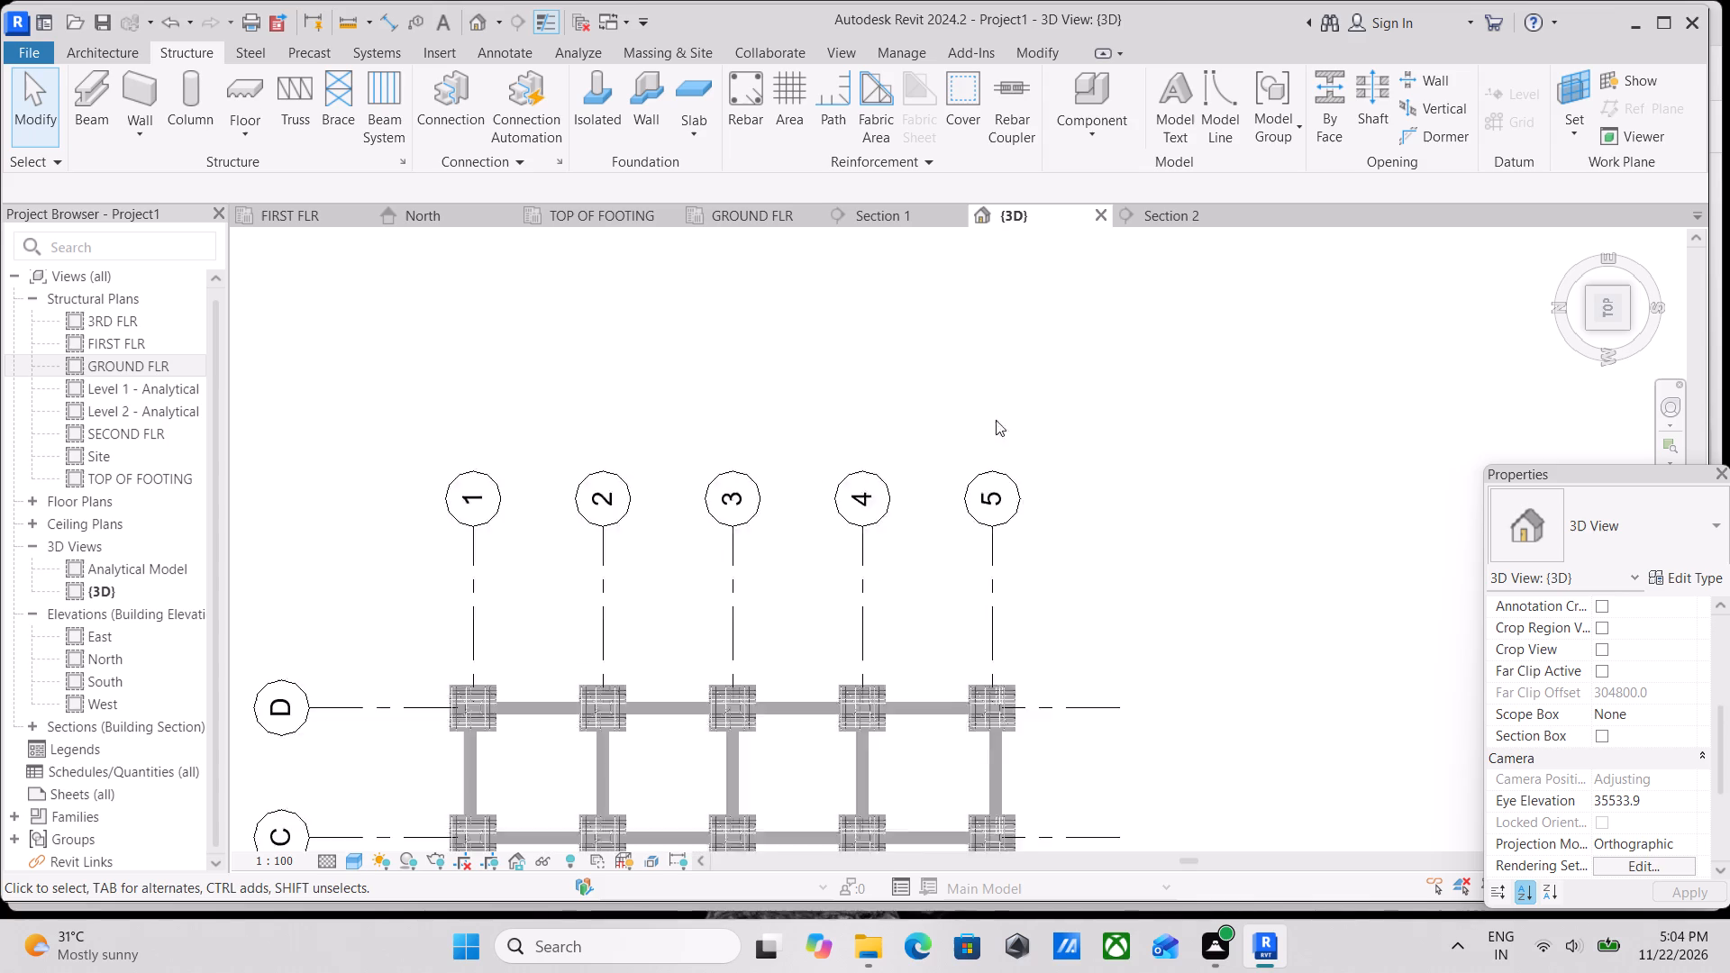
scroll(810, 357, down, 2)
middle_drag(814, 357, 1210, 228)
middle_drag(876, 573, 1040, 581)
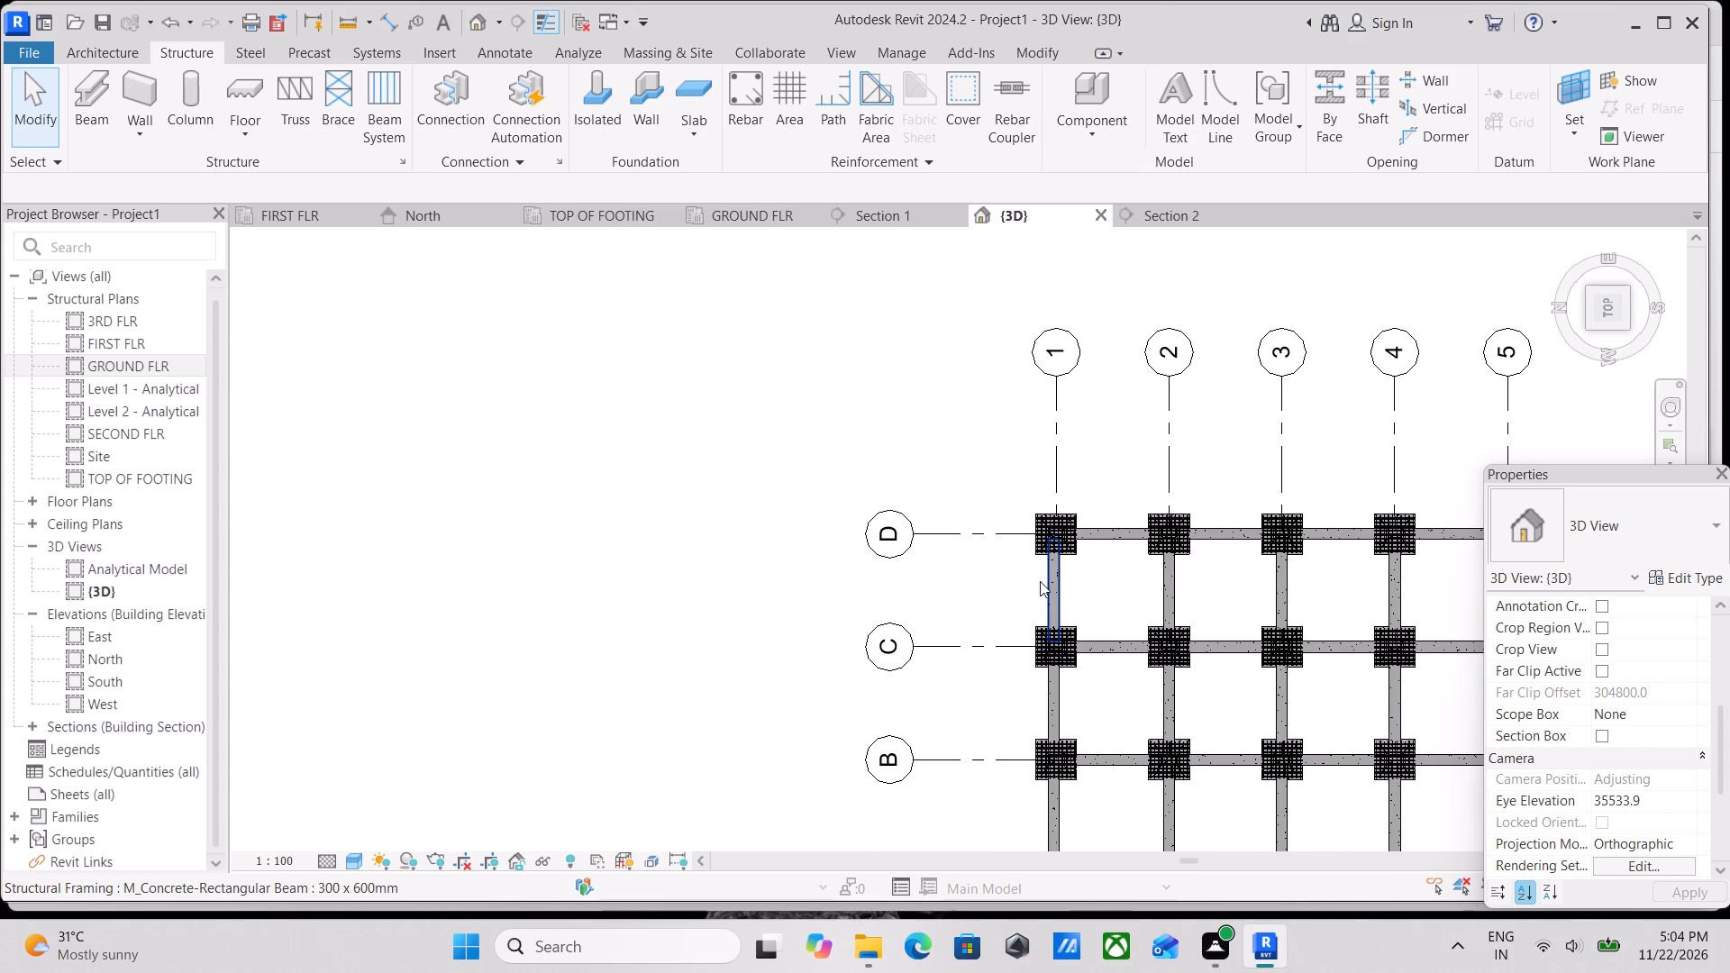
Examine the reinforced footings and beam grid in the GROUND FLR plan and in the {3D} view from the top.
scroll(1124, 545, up, 2)
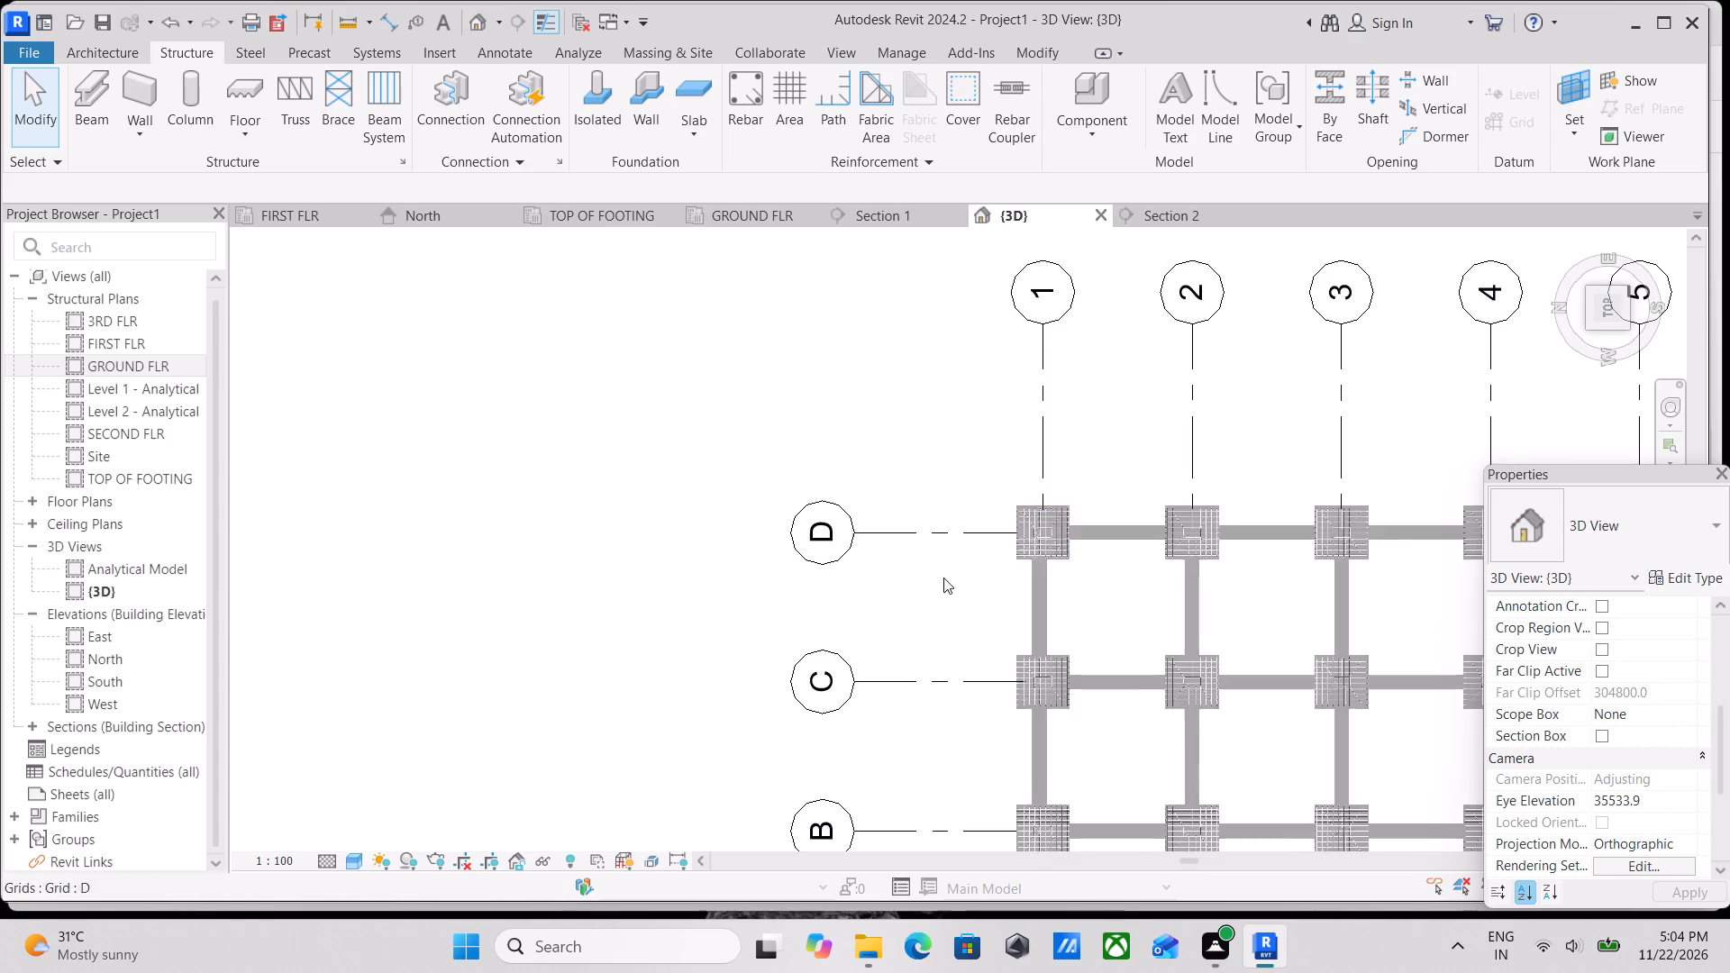
scroll(938, 581, down, 3)
middle_drag(705, 630, 838, 675)
click(733, 222)
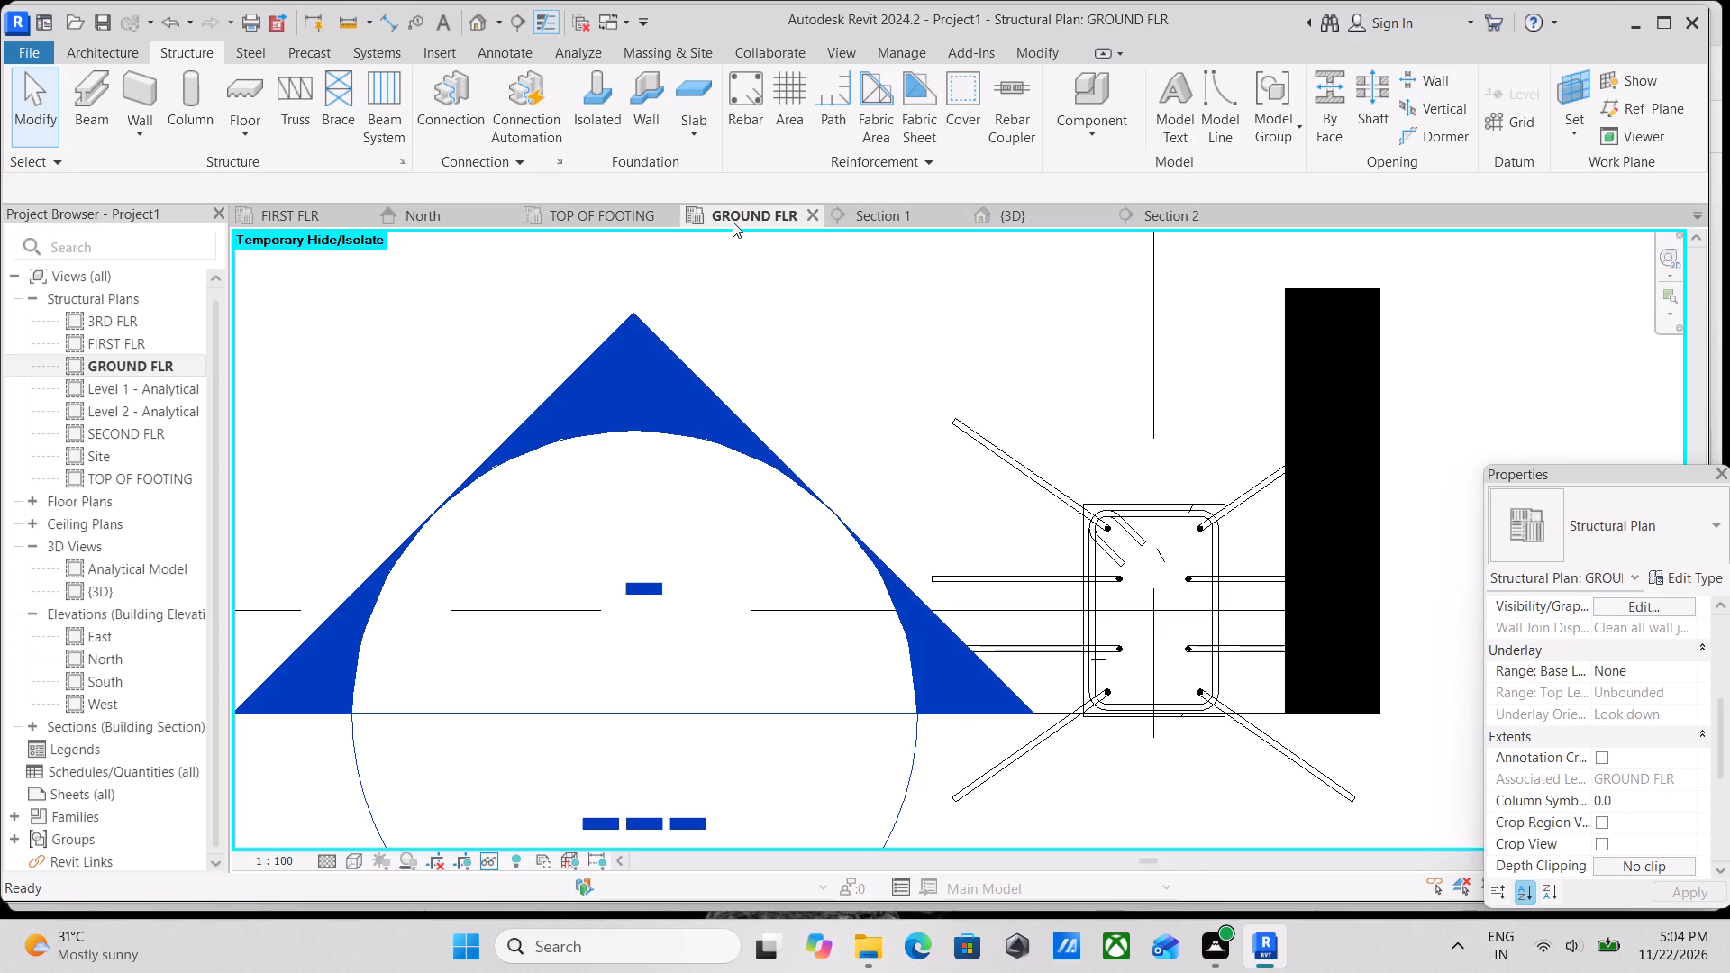
scroll(1049, 603, up, 2)
scroll(1024, 563, down, 13)
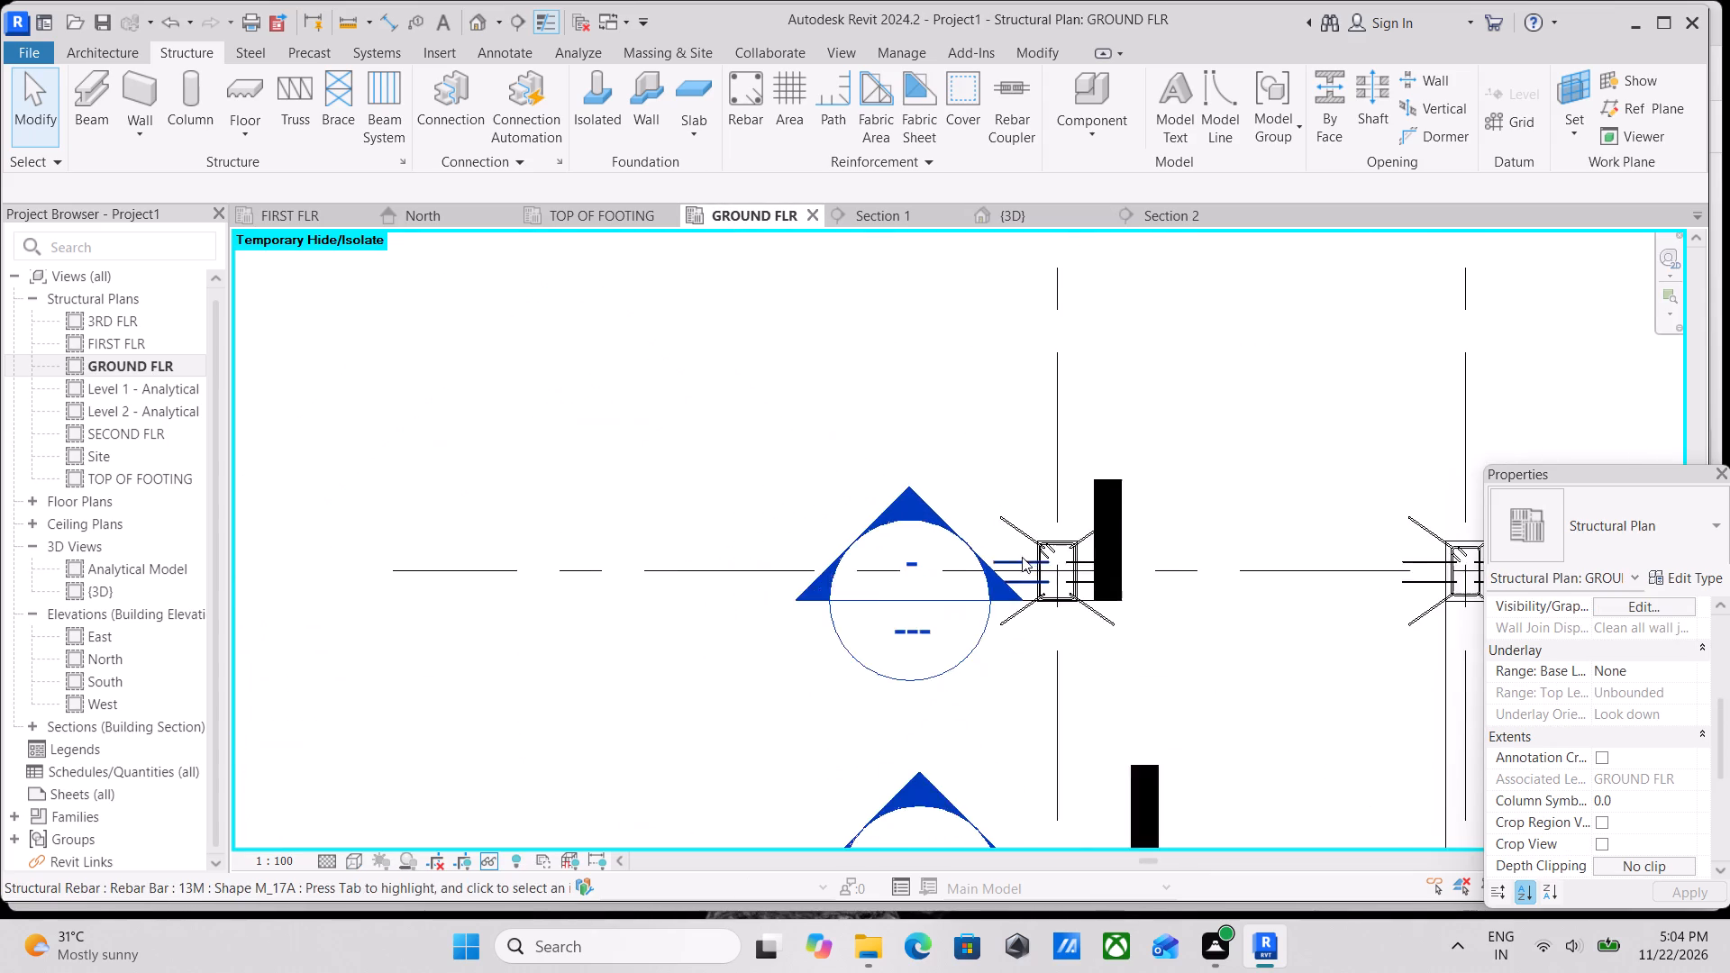
scroll(1022, 557, down, 4)
middle_drag(1085, 596, 1082, 527)
scroll(1083, 592, down, 1)
middle_drag(1121, 523, 1099, 477)
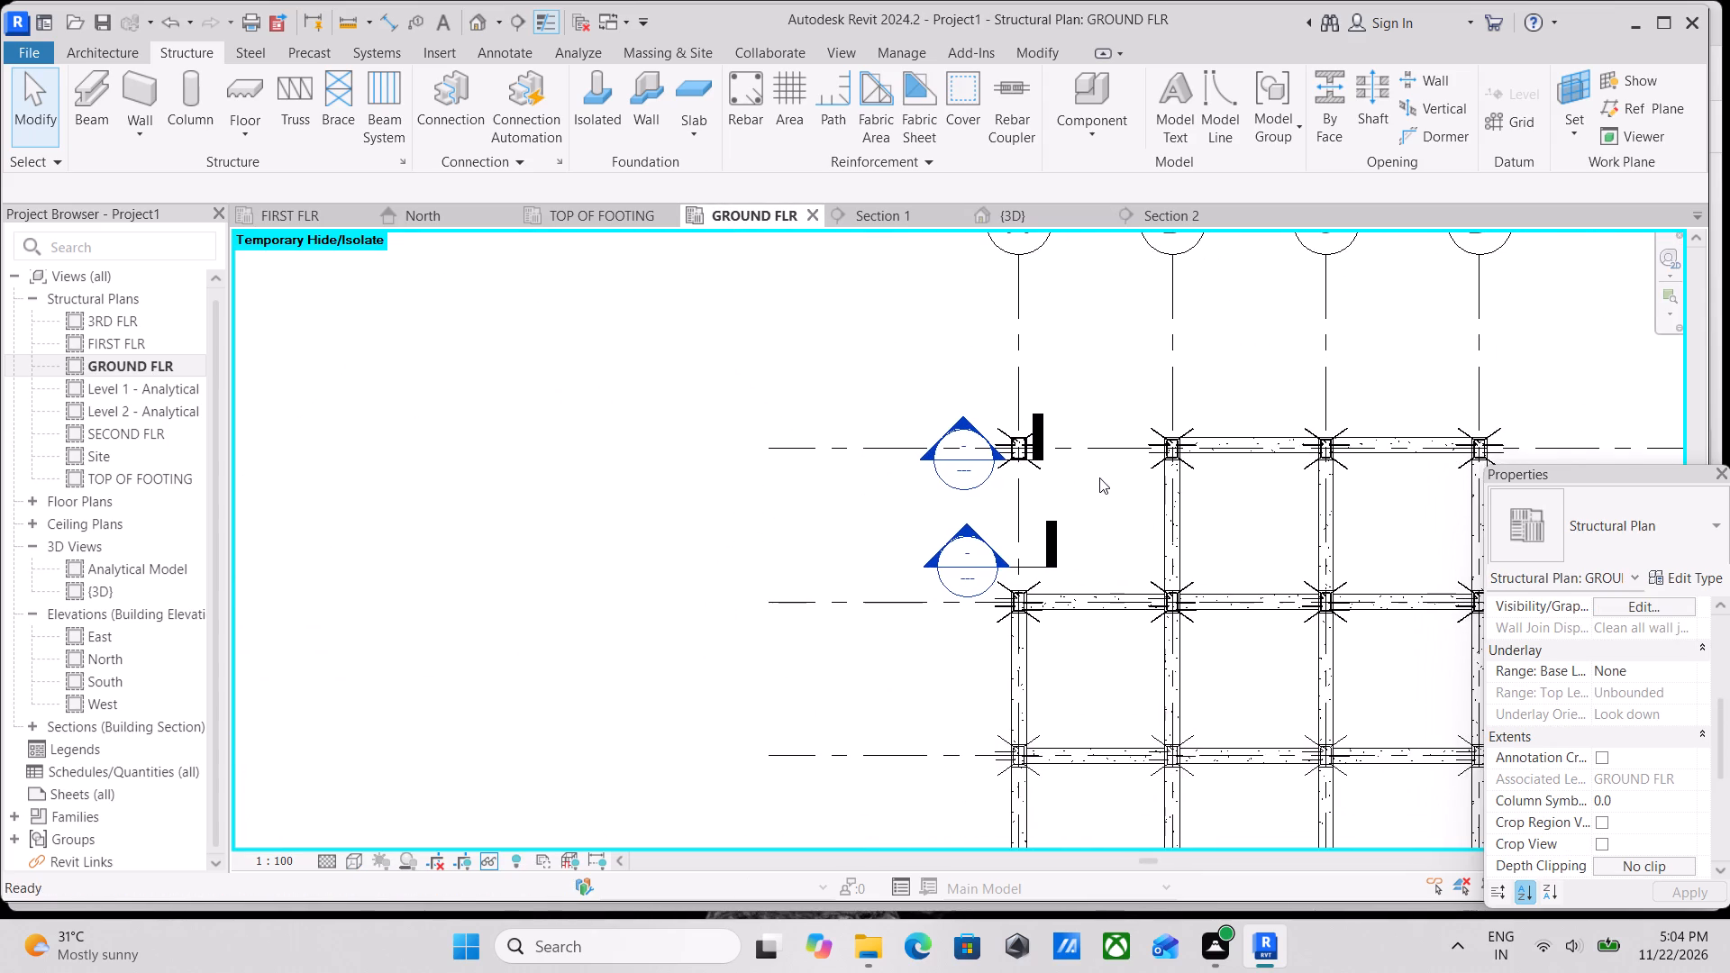
scroll(1055, 468, up, 2)
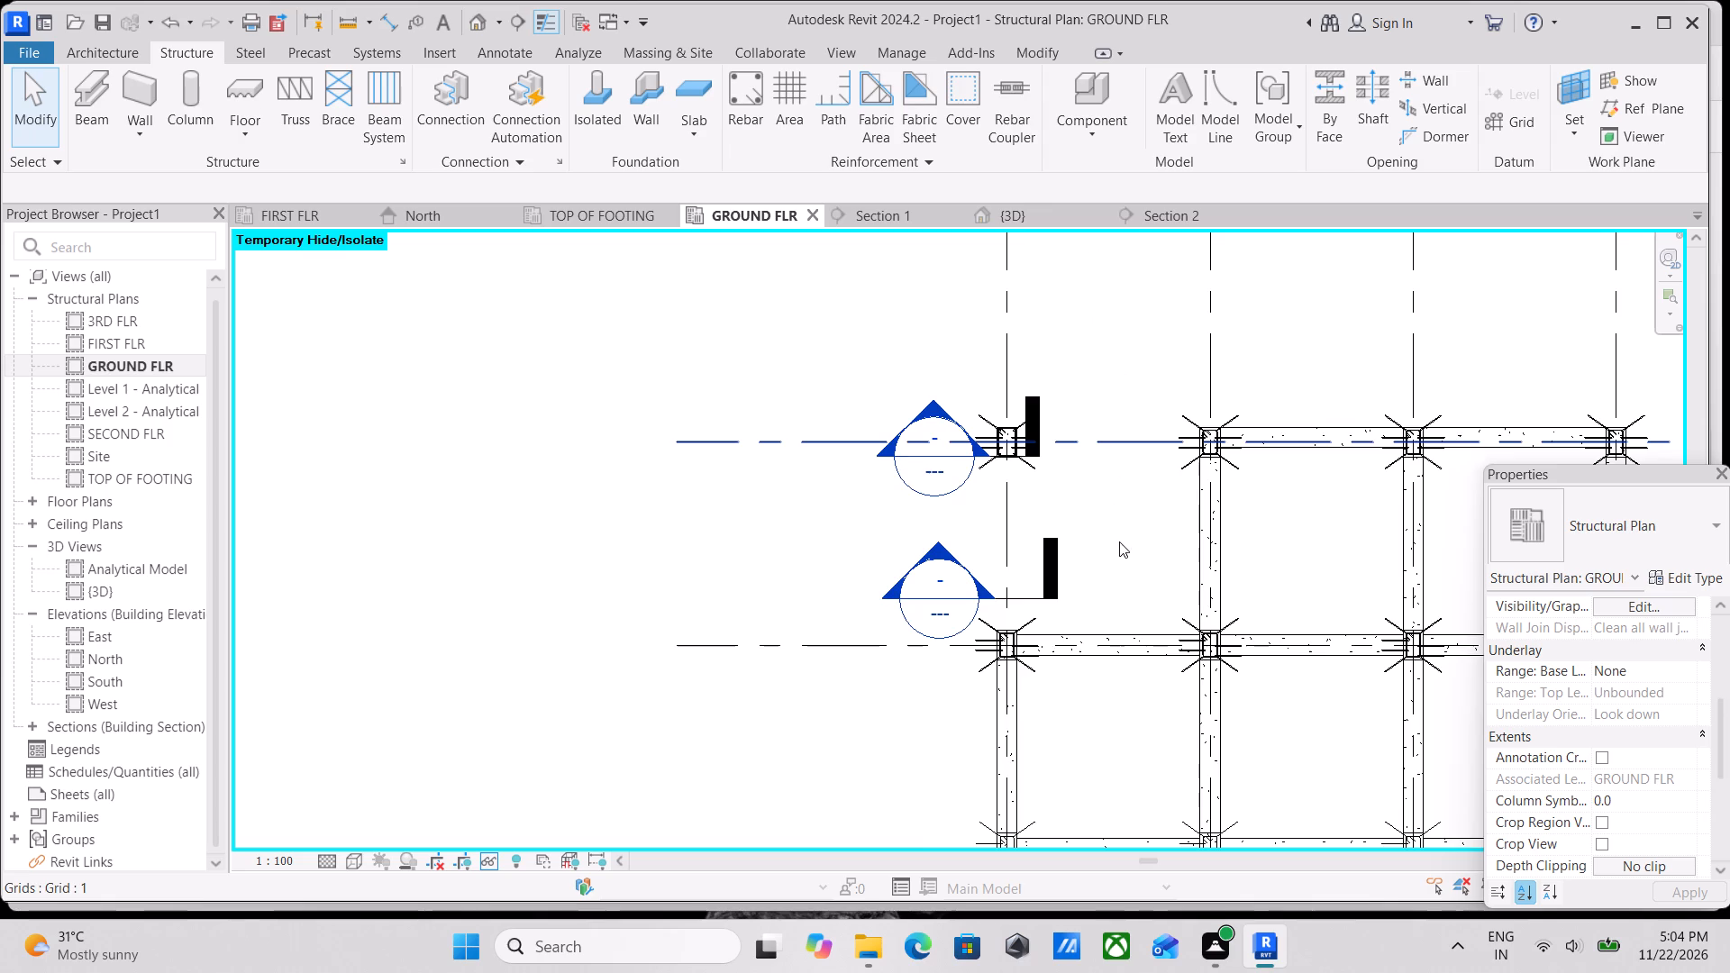
scroll(1120, 548, down, 4)
click(998, 211)
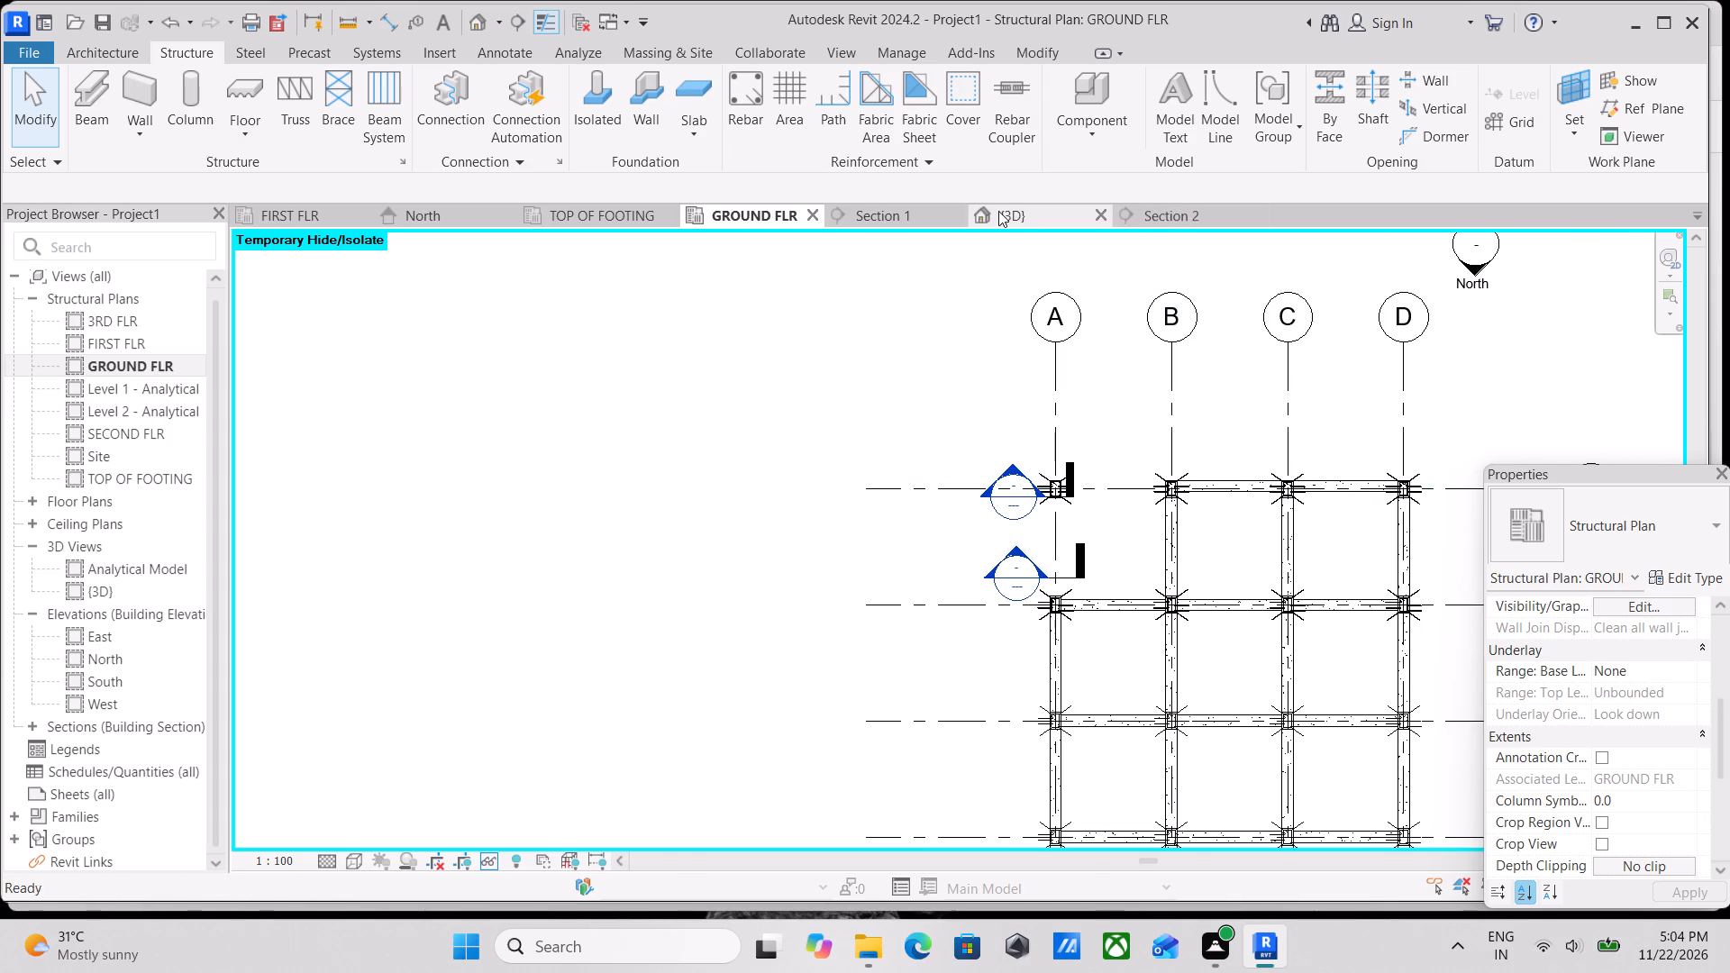
scroll(1162, 466, down, 3)
middle_drag(1143, 448, 865, 143)
middle_drag(1126, 465, 1165, 607)
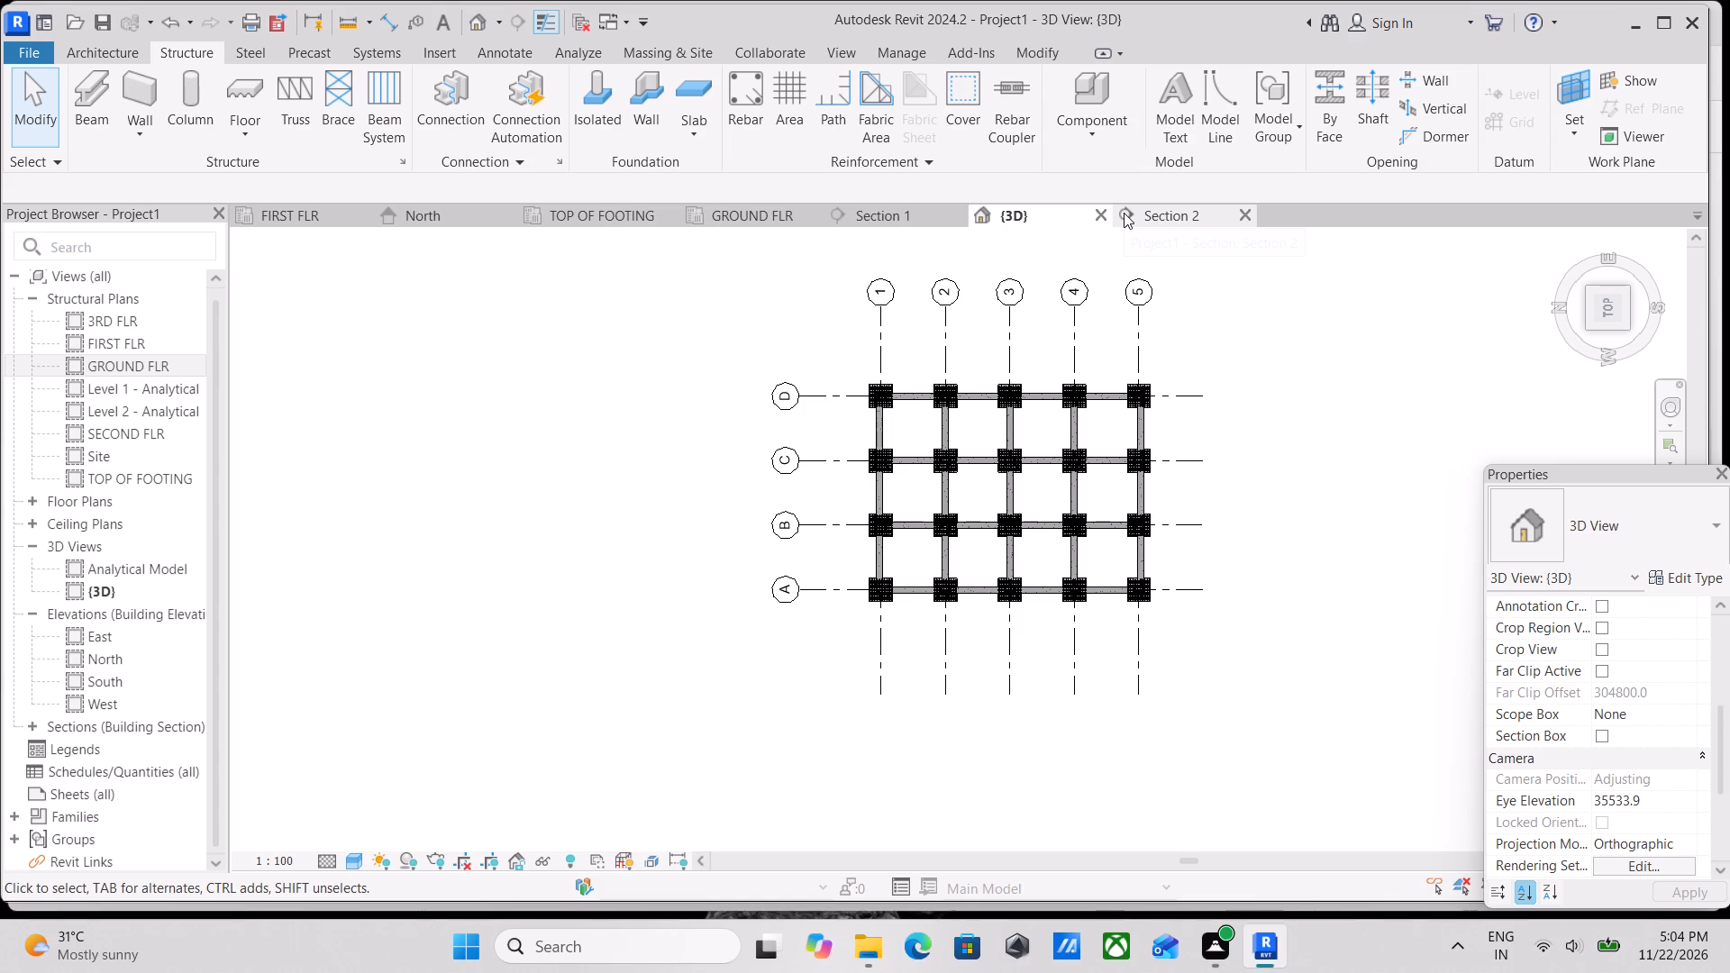
scroll(1086, 331, up, 2)
scroll(918, 377, up, 4)
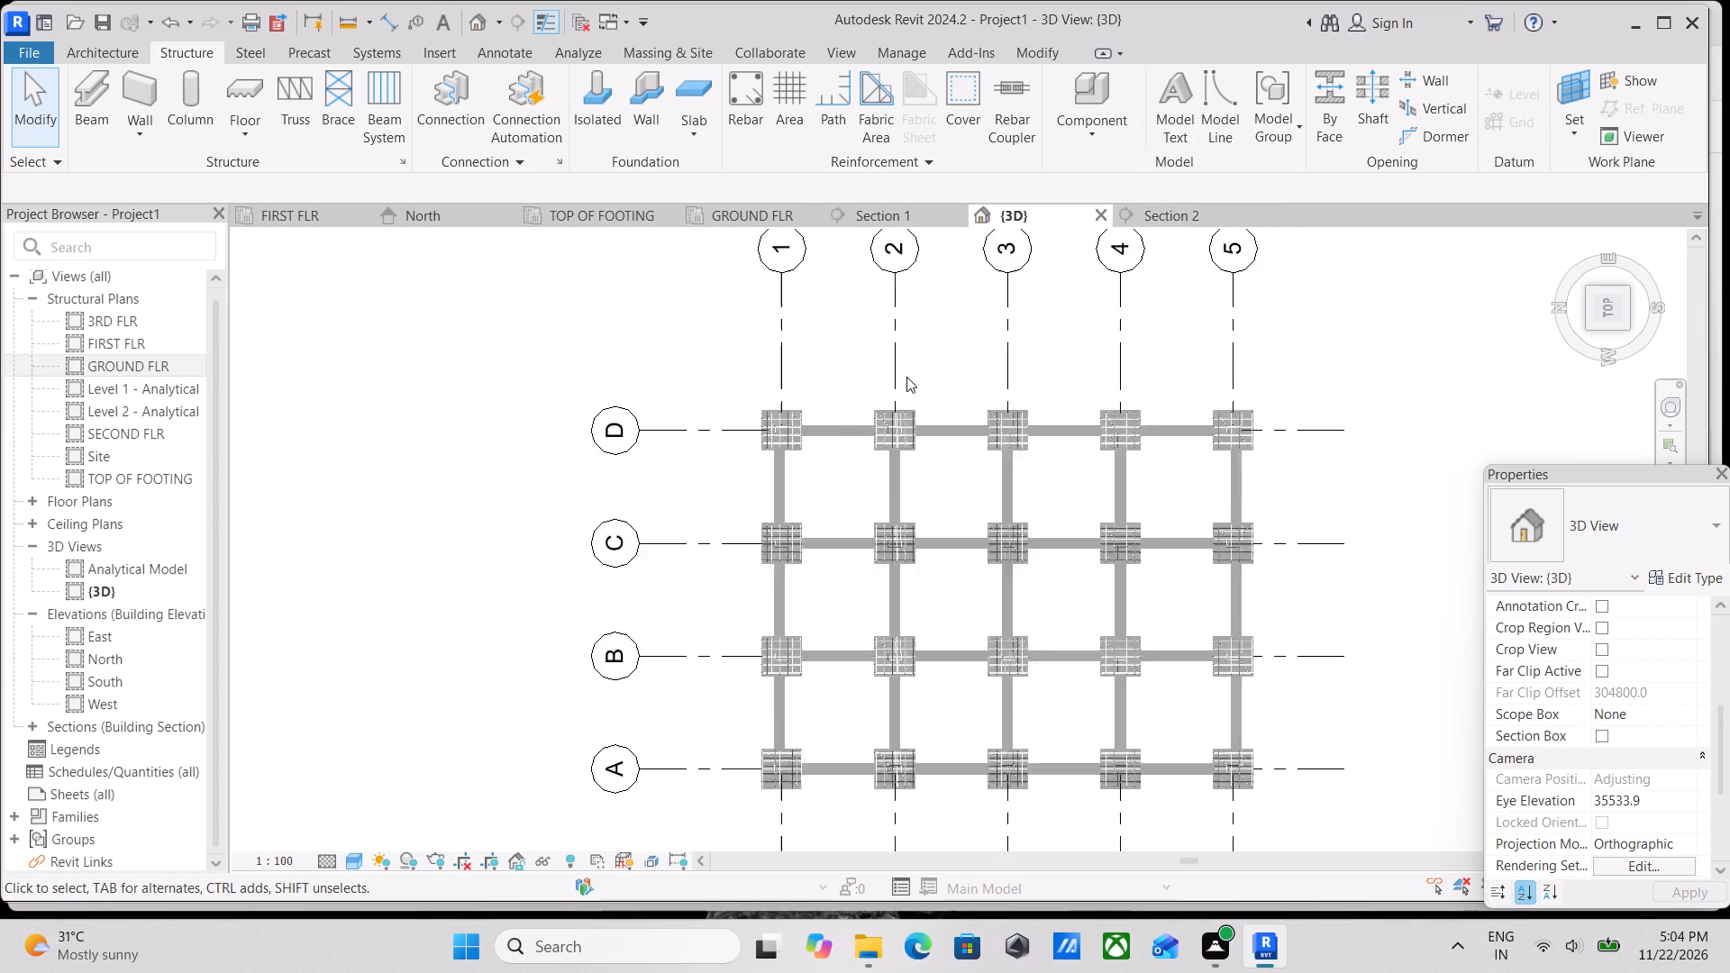
scroll(793, 431, up, 6)
scroll(784, 505, up, 4)
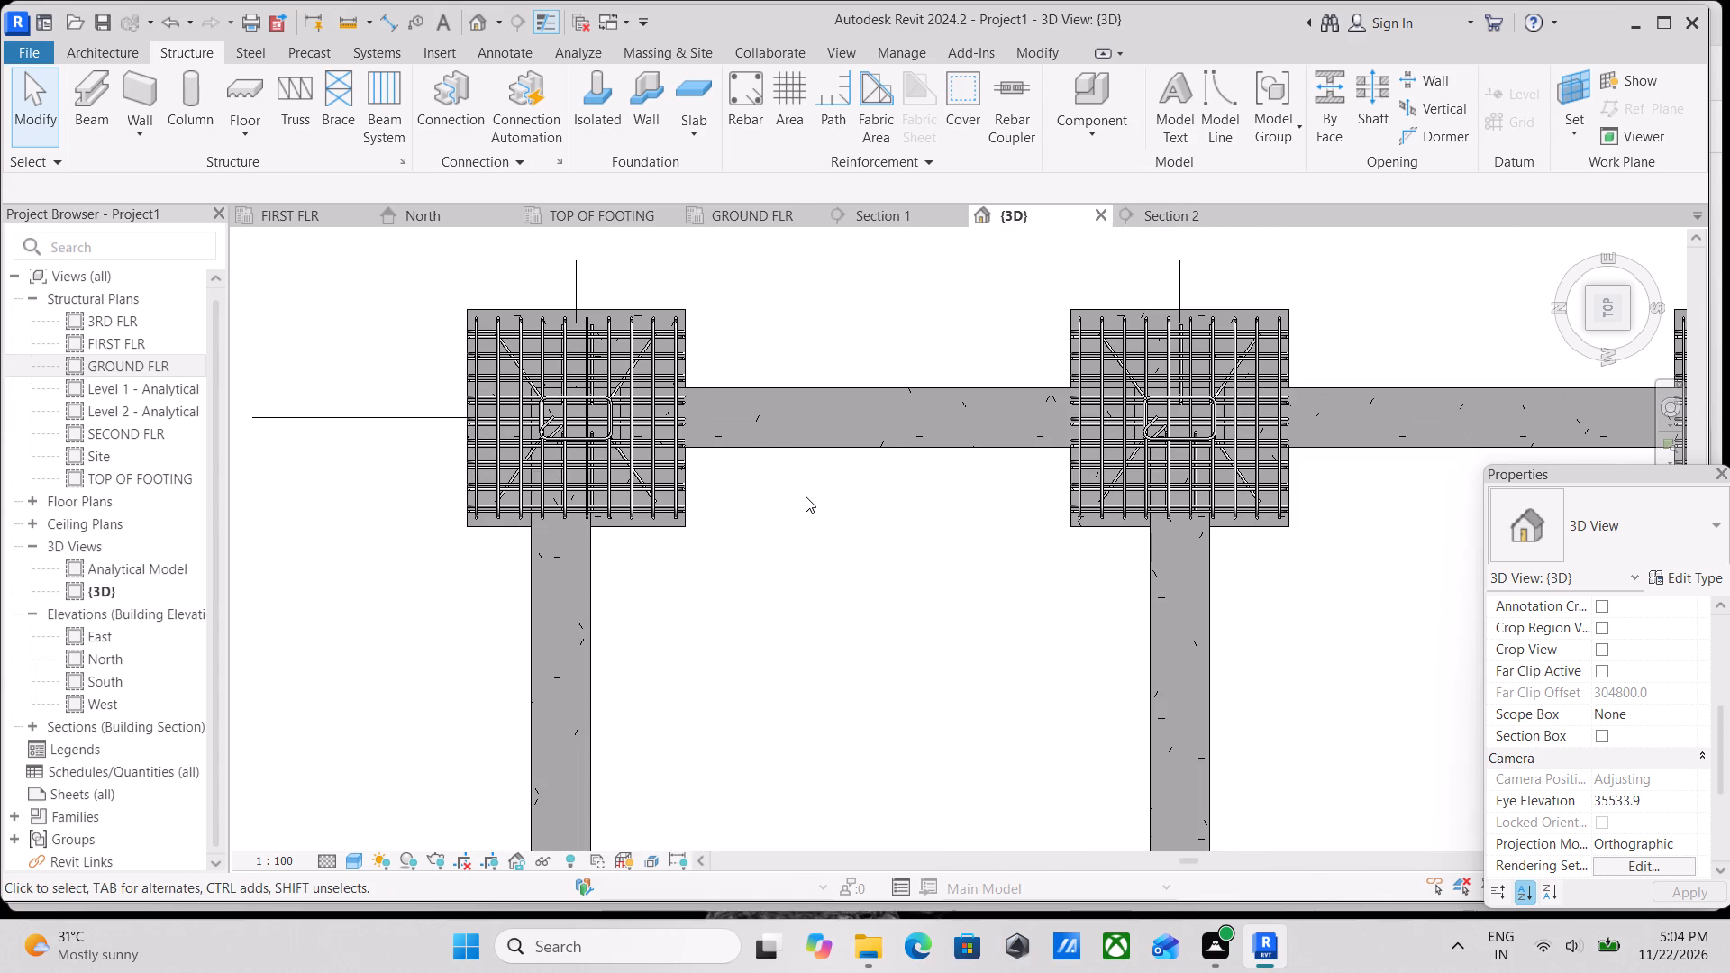
scroll(991, 381, down, 6)
scroll(886, 469, down, 5)
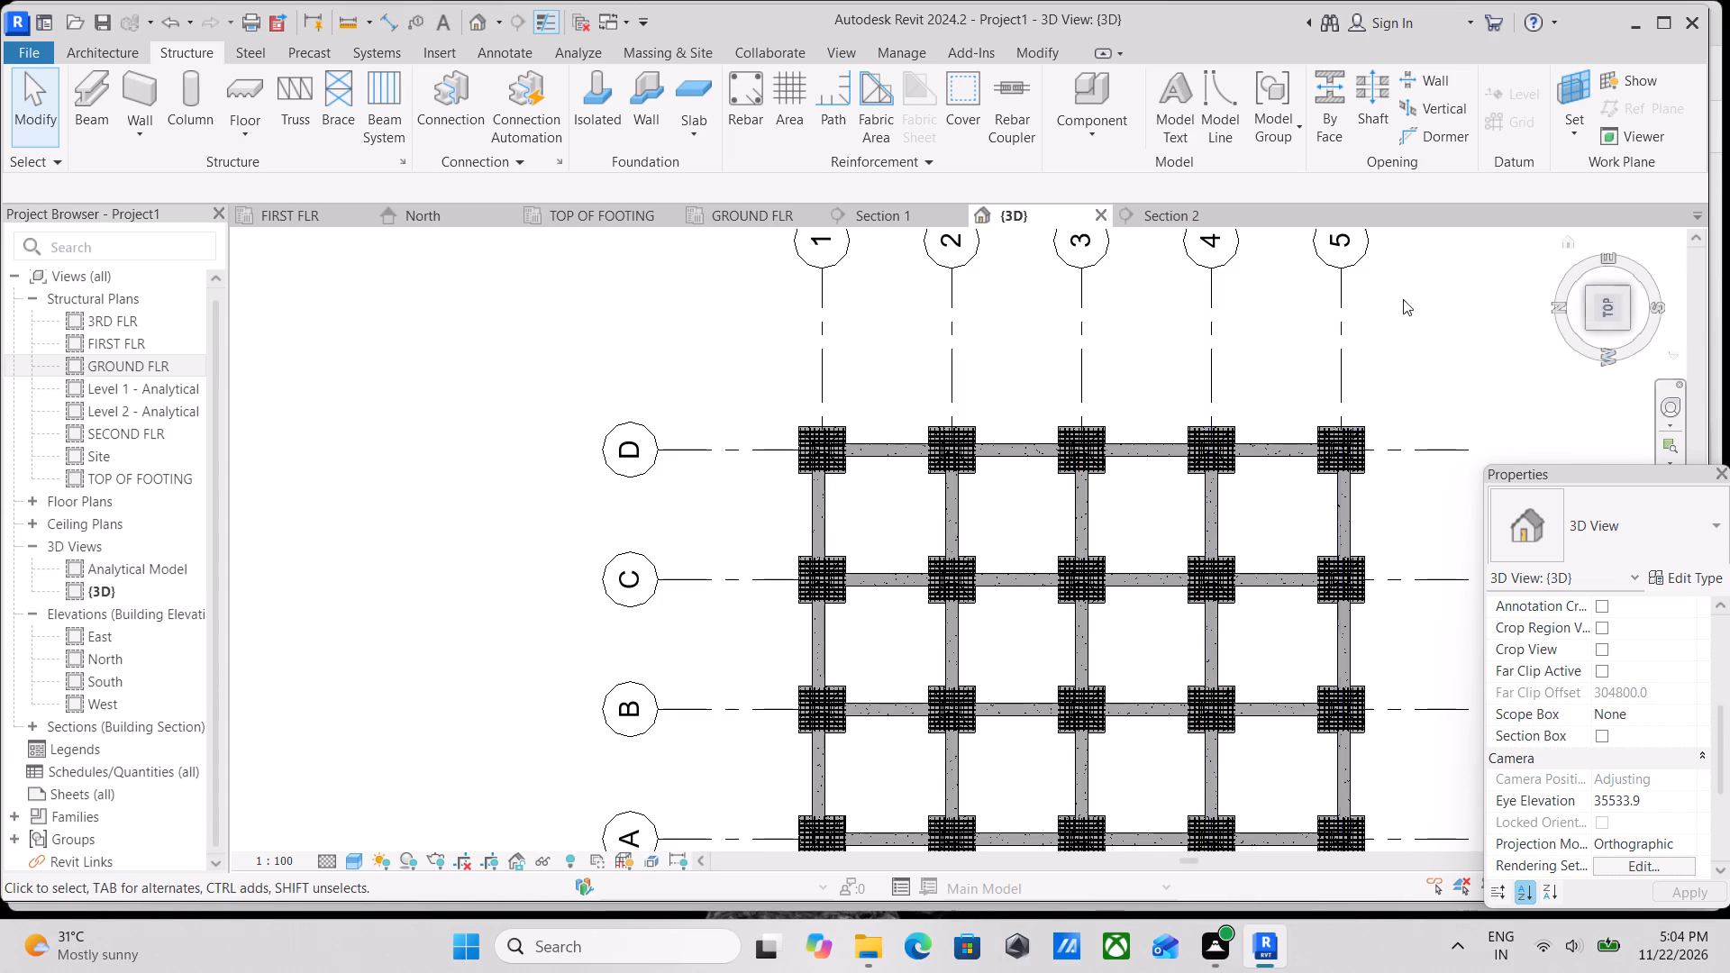
Reset the temporary hide/isolate in the GROUND FLR plan so the grid A beam between grids 1 and 2 is shown again.
click(758, 219)
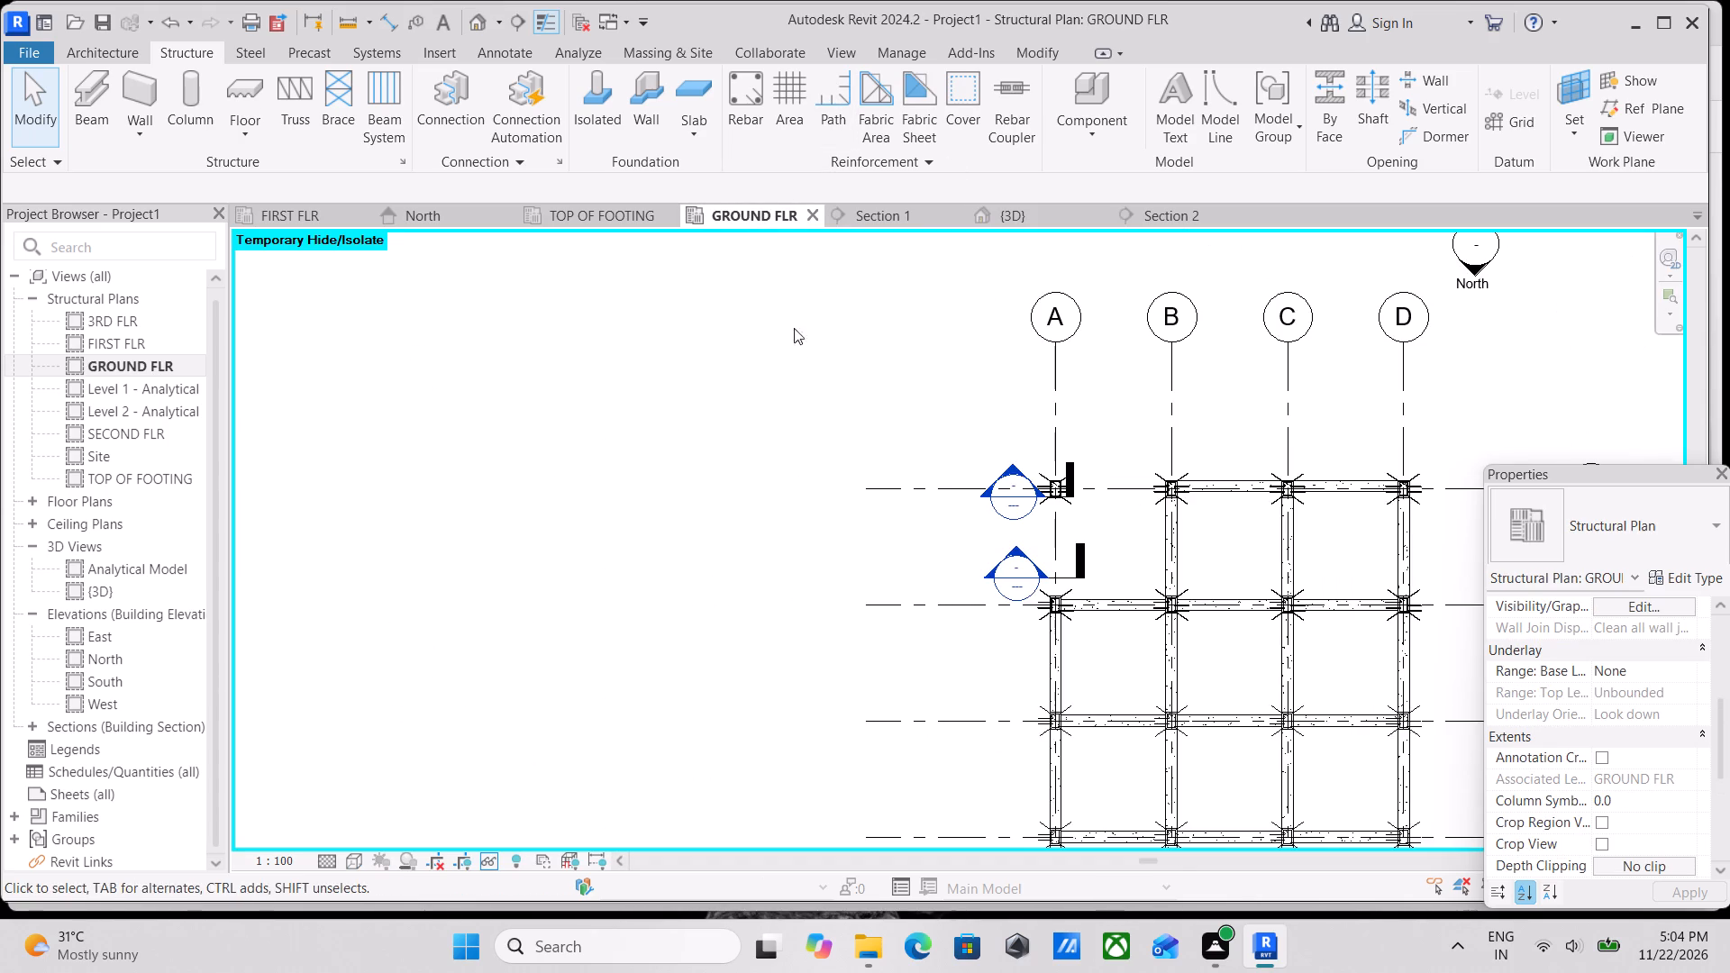
scroll(1174, 527, down, 2)
middle_drag(1170, 522, 1054, 392)
scroll(1052, 394, up, 3)
scroll(944, 491, up, 3)
scroll(944, 491, down, 4)
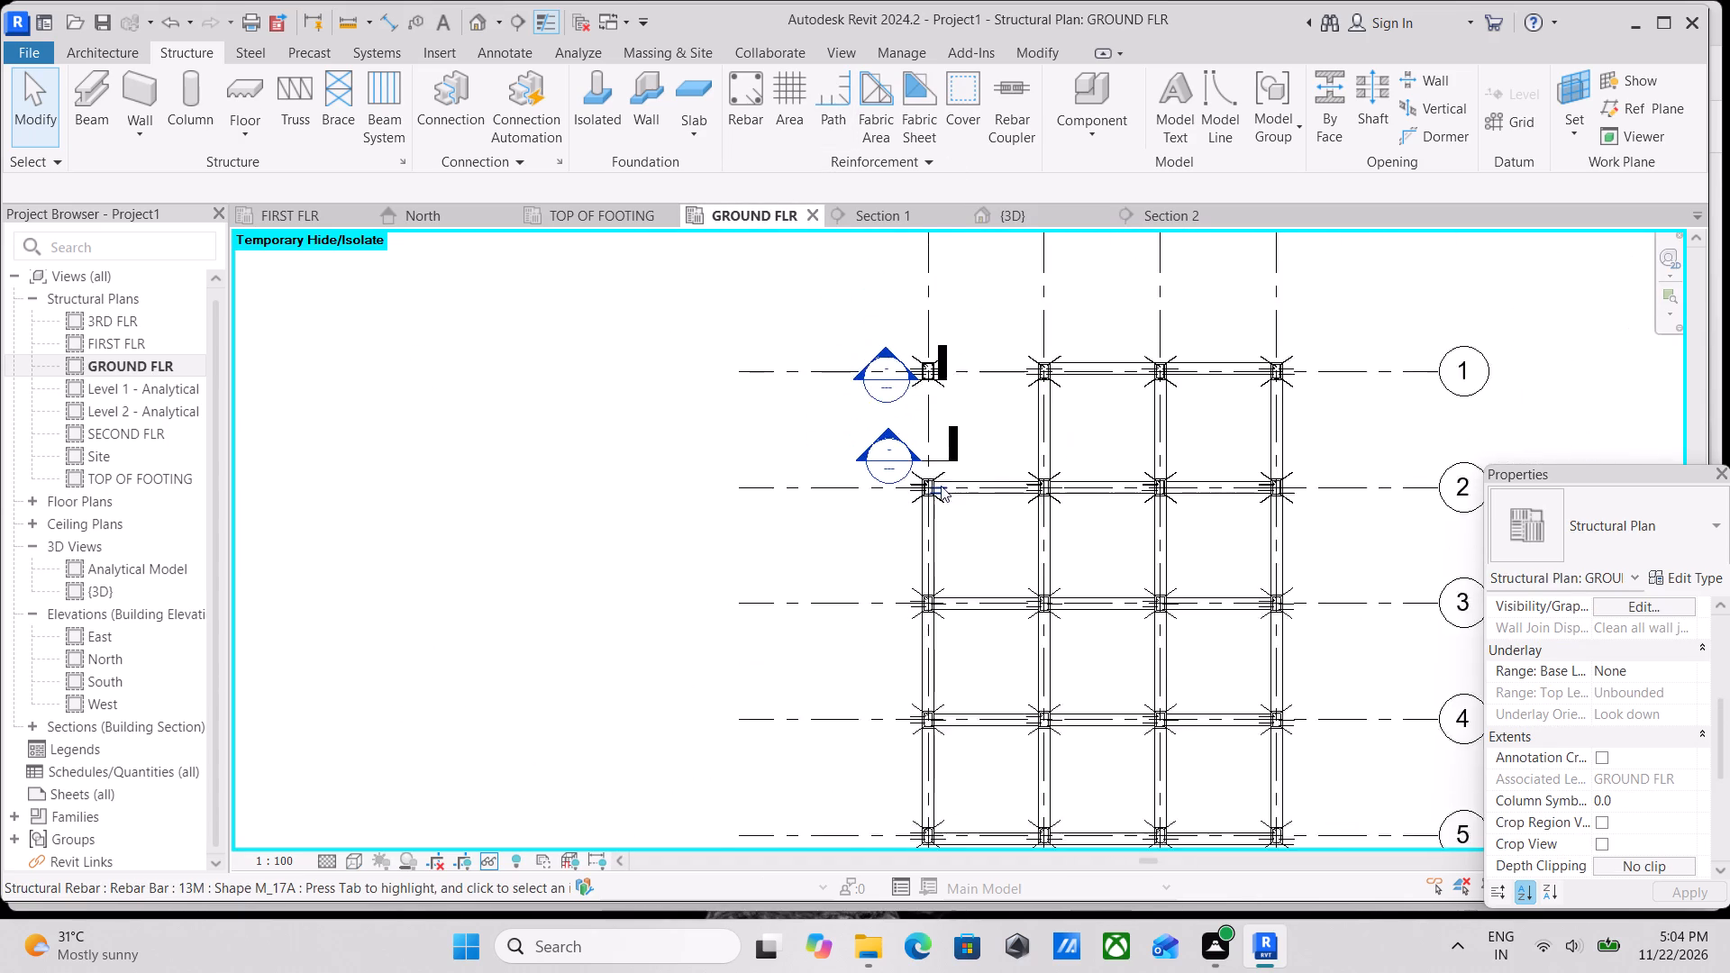
middle_drag(937, 481, 899, 401)
scroll(884, 373, up, 4)
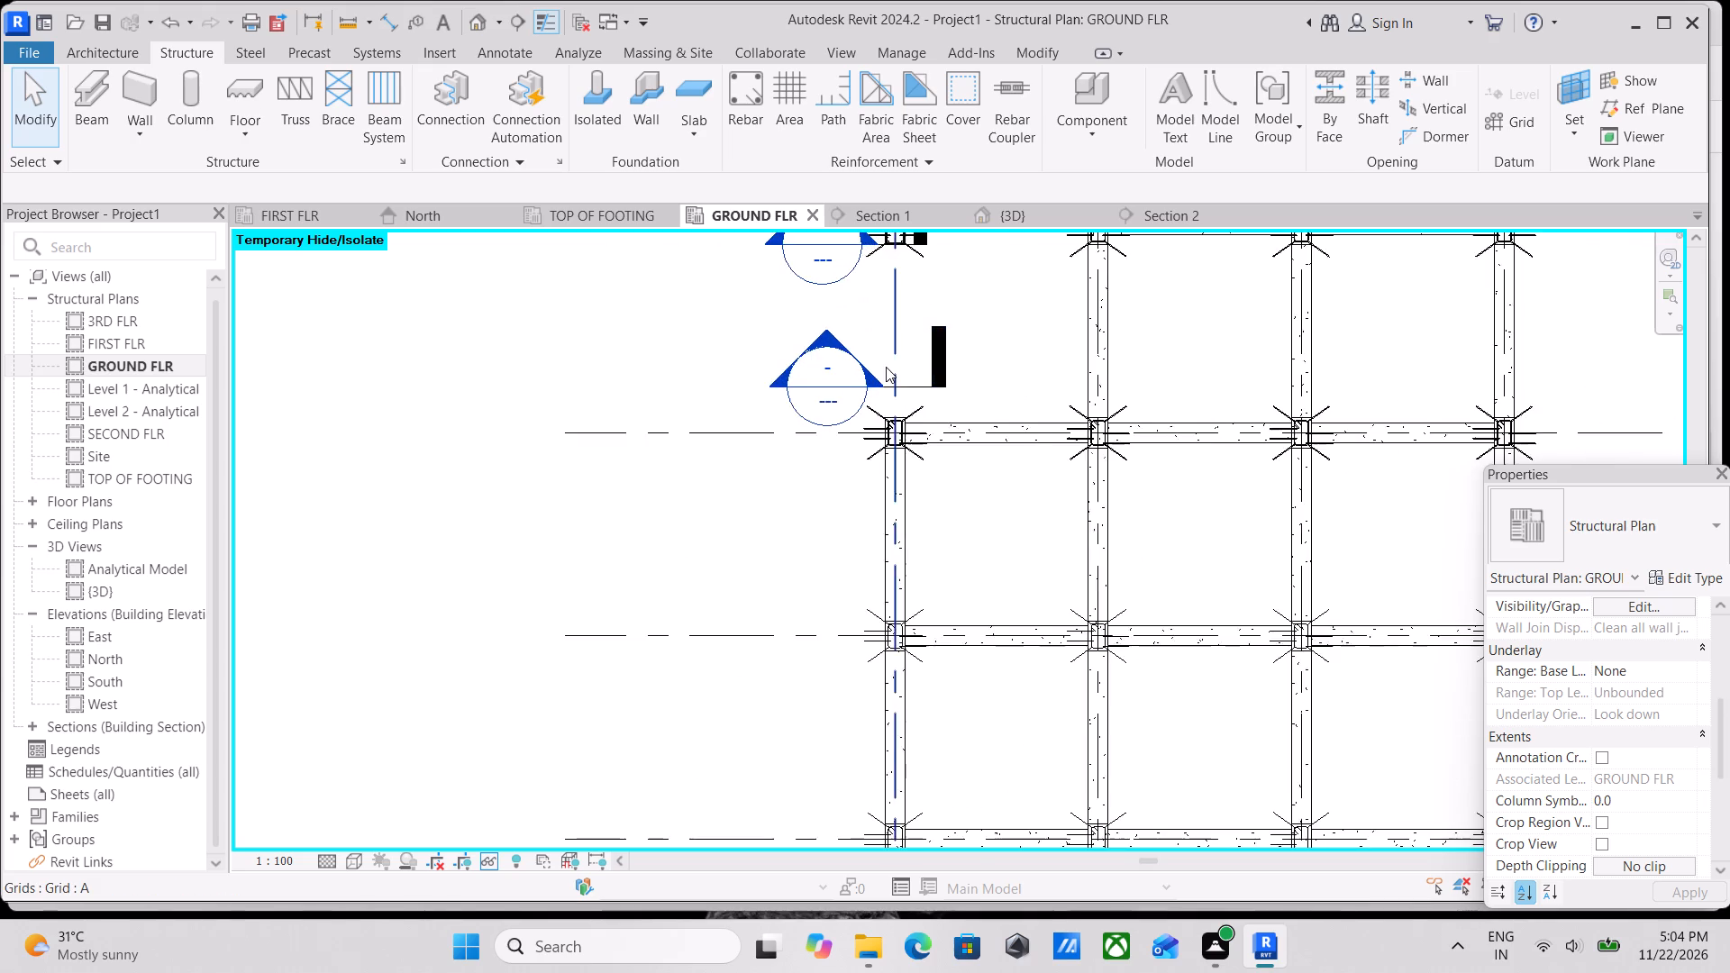
scroll(886, 367, up, 3)
scroll(936, 370, down, 1)
middle_drag(936, 370, 923, 441)
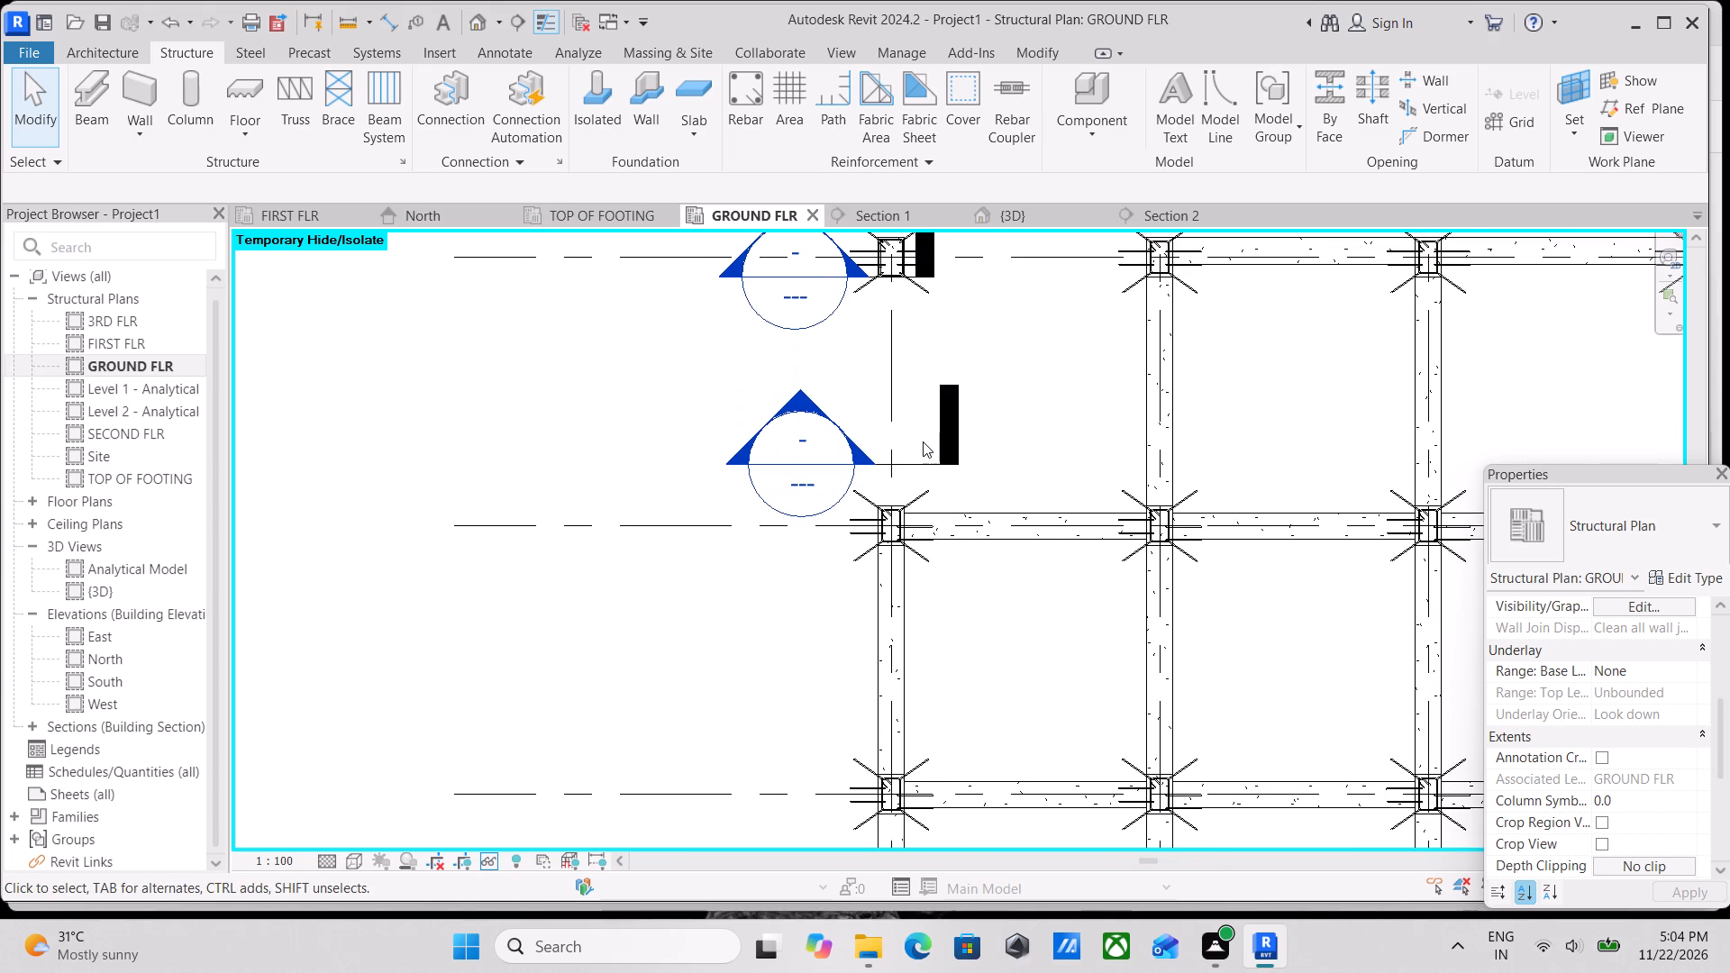
text(HR)
scroll(926, 448, down, 2)
scroll(940, 482, up, 5)
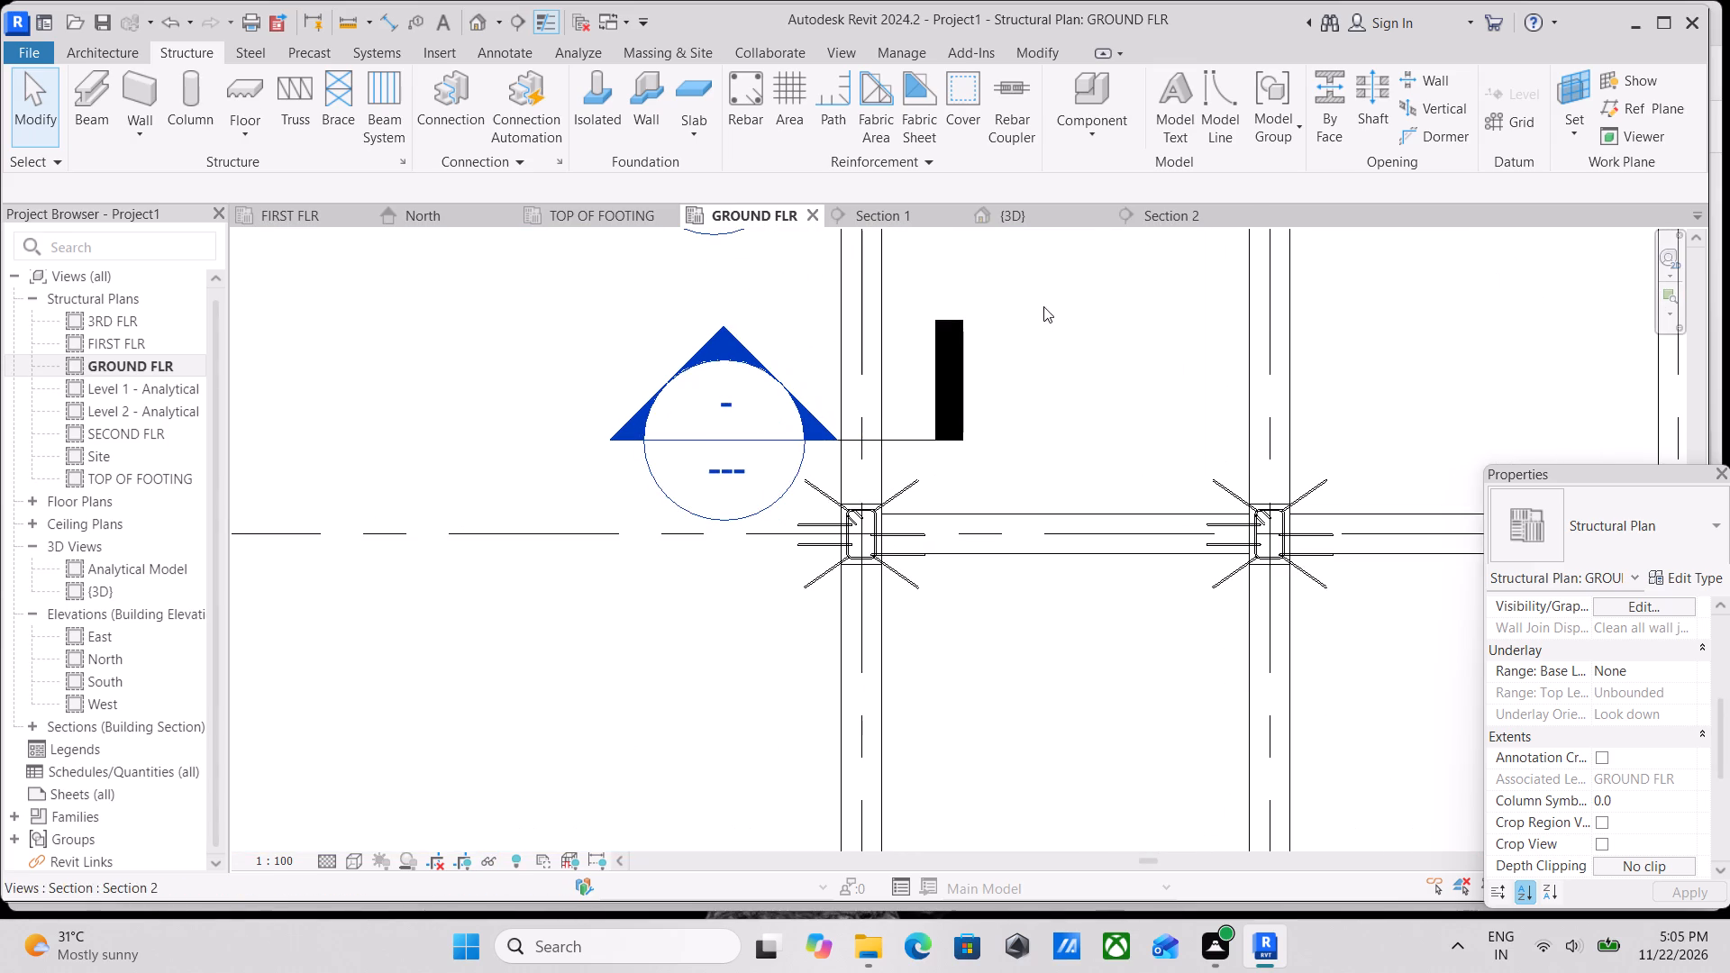
In the Section 2 view, place a 13M stirrup of shape M_T1 in the 300 x 600 mm beam, parallel to the work plane.
click(1170, 207)
scroll(860, 405, up, 3)
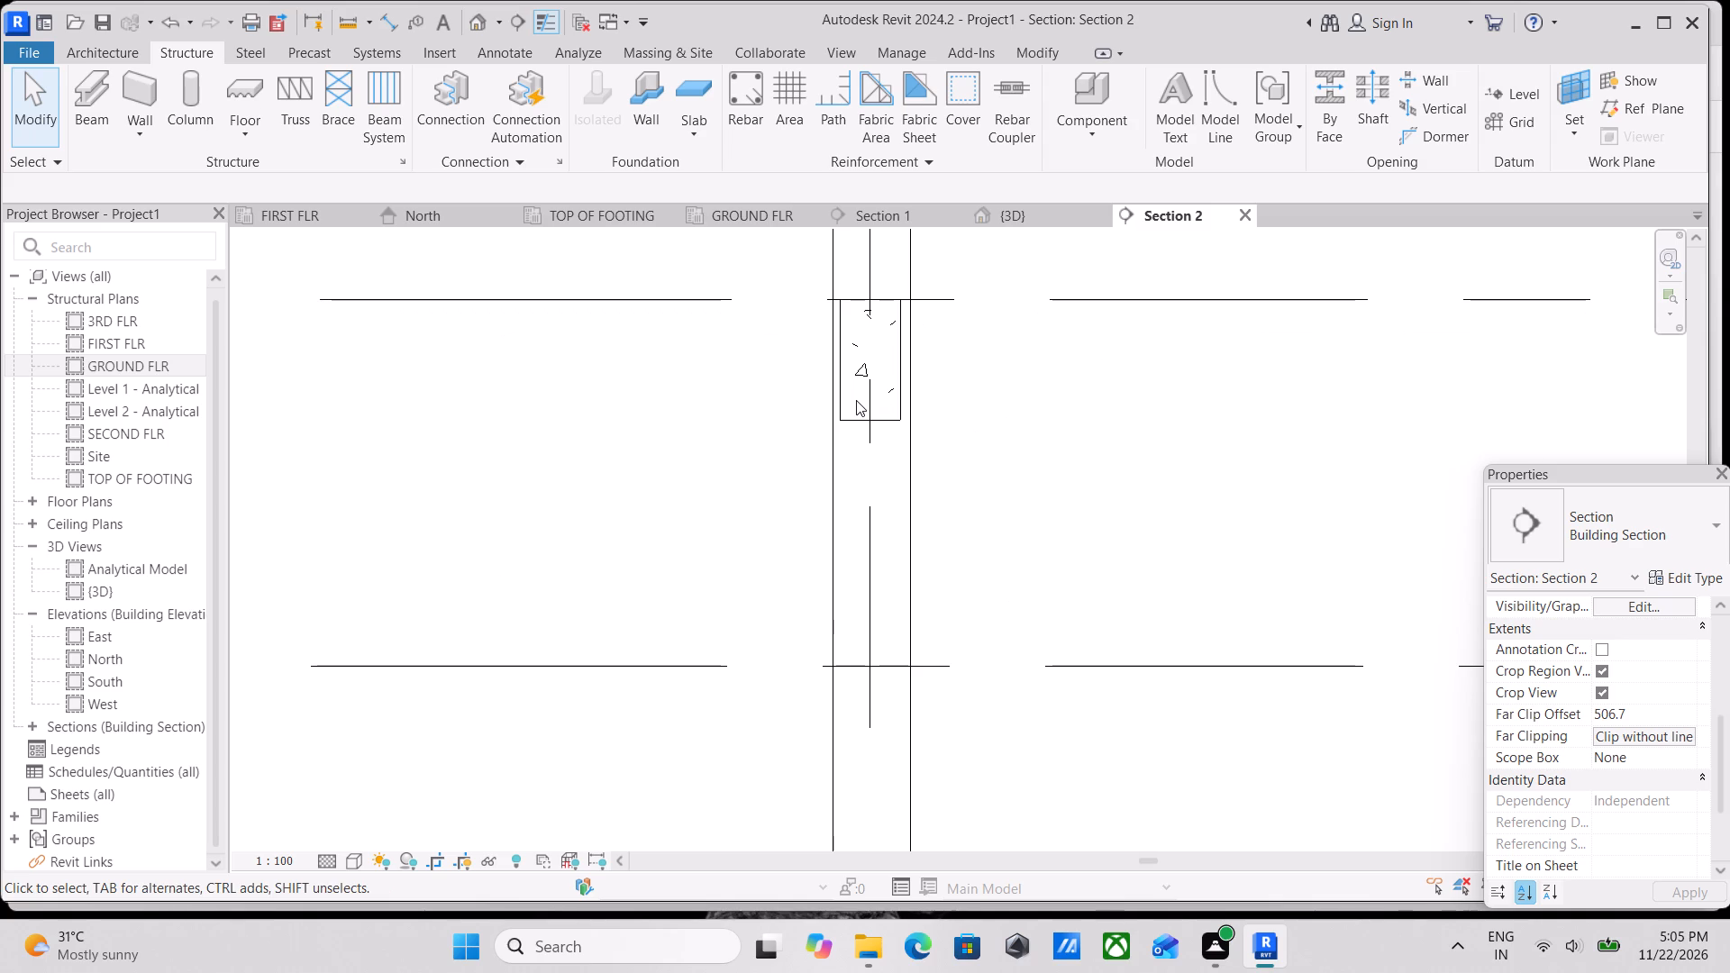
scroll(861, 400, up, 4)
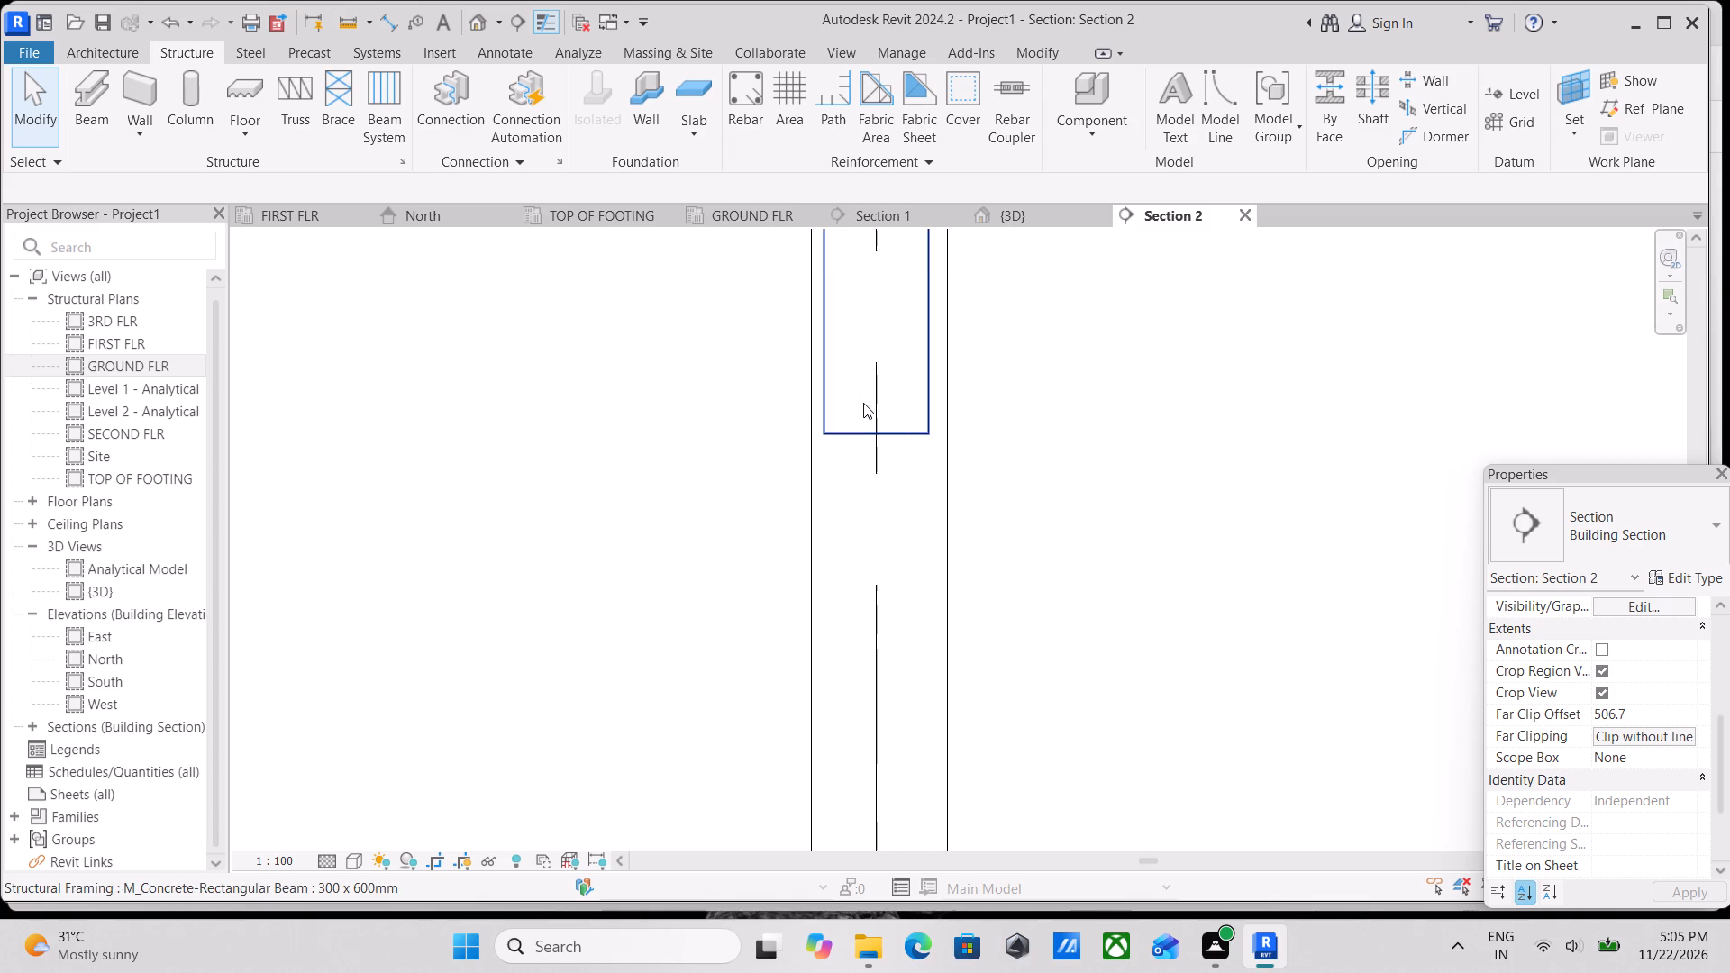
middle_drag(863, 403, 885, 596)
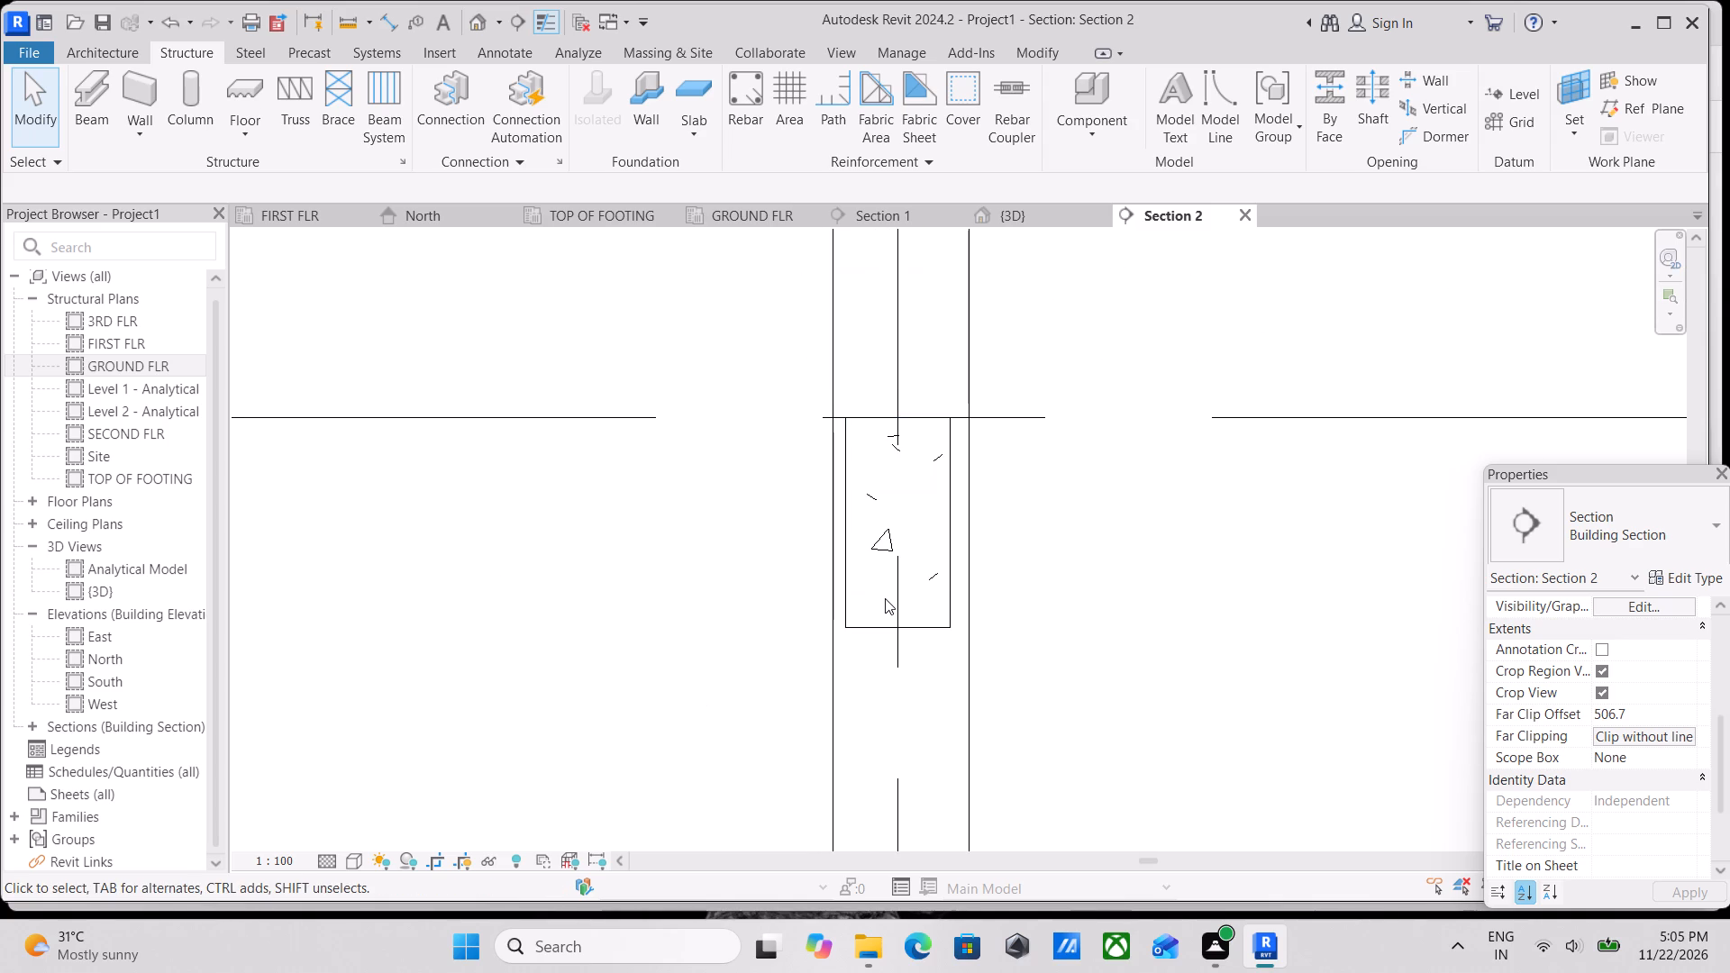
click(744, 102)
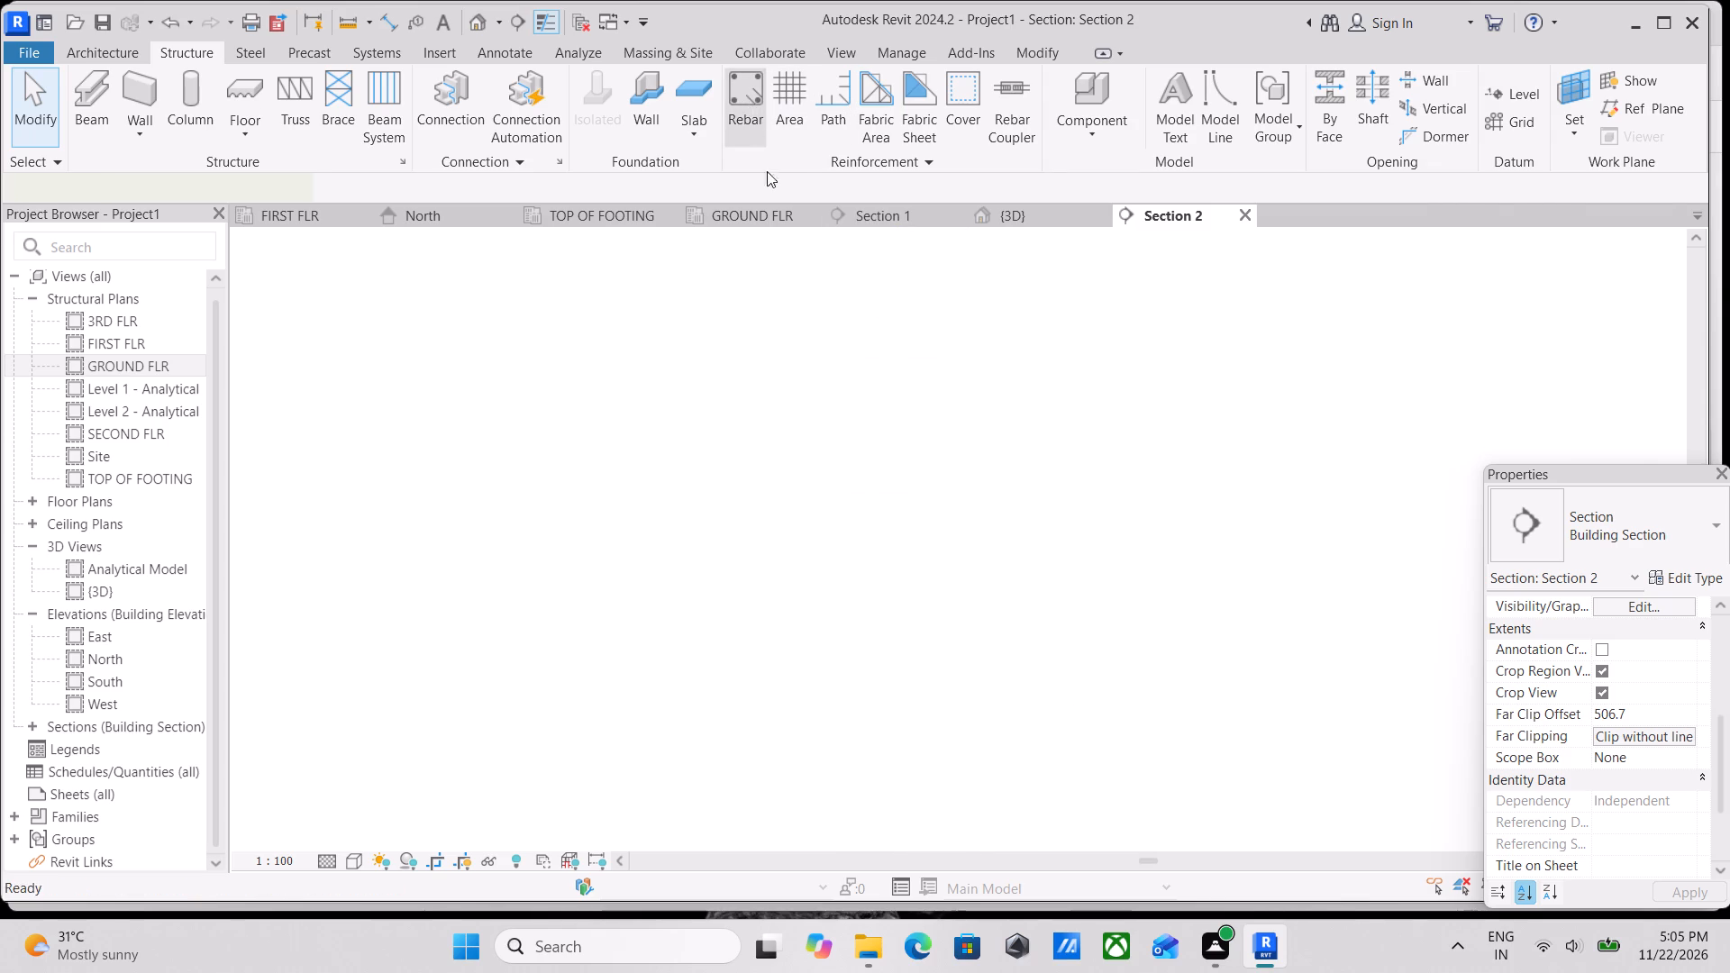
scroll(1613, 363, down, 3)
click(1604, 389)
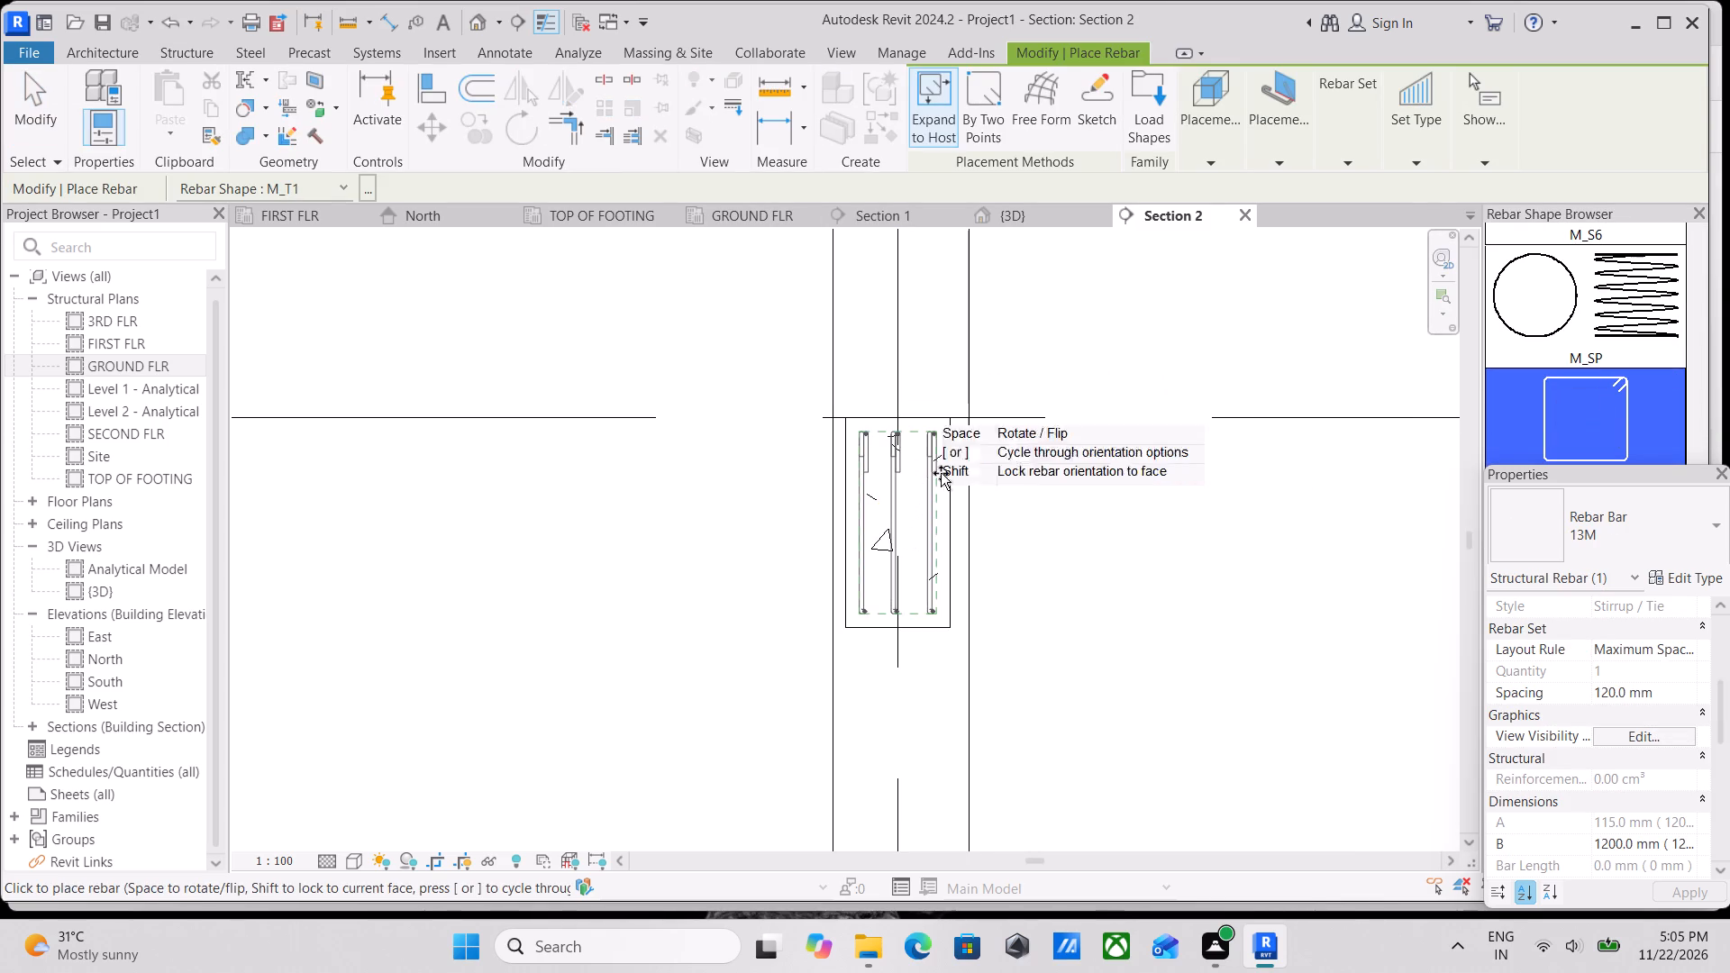
click(1313, 157)
click(1418, 190)
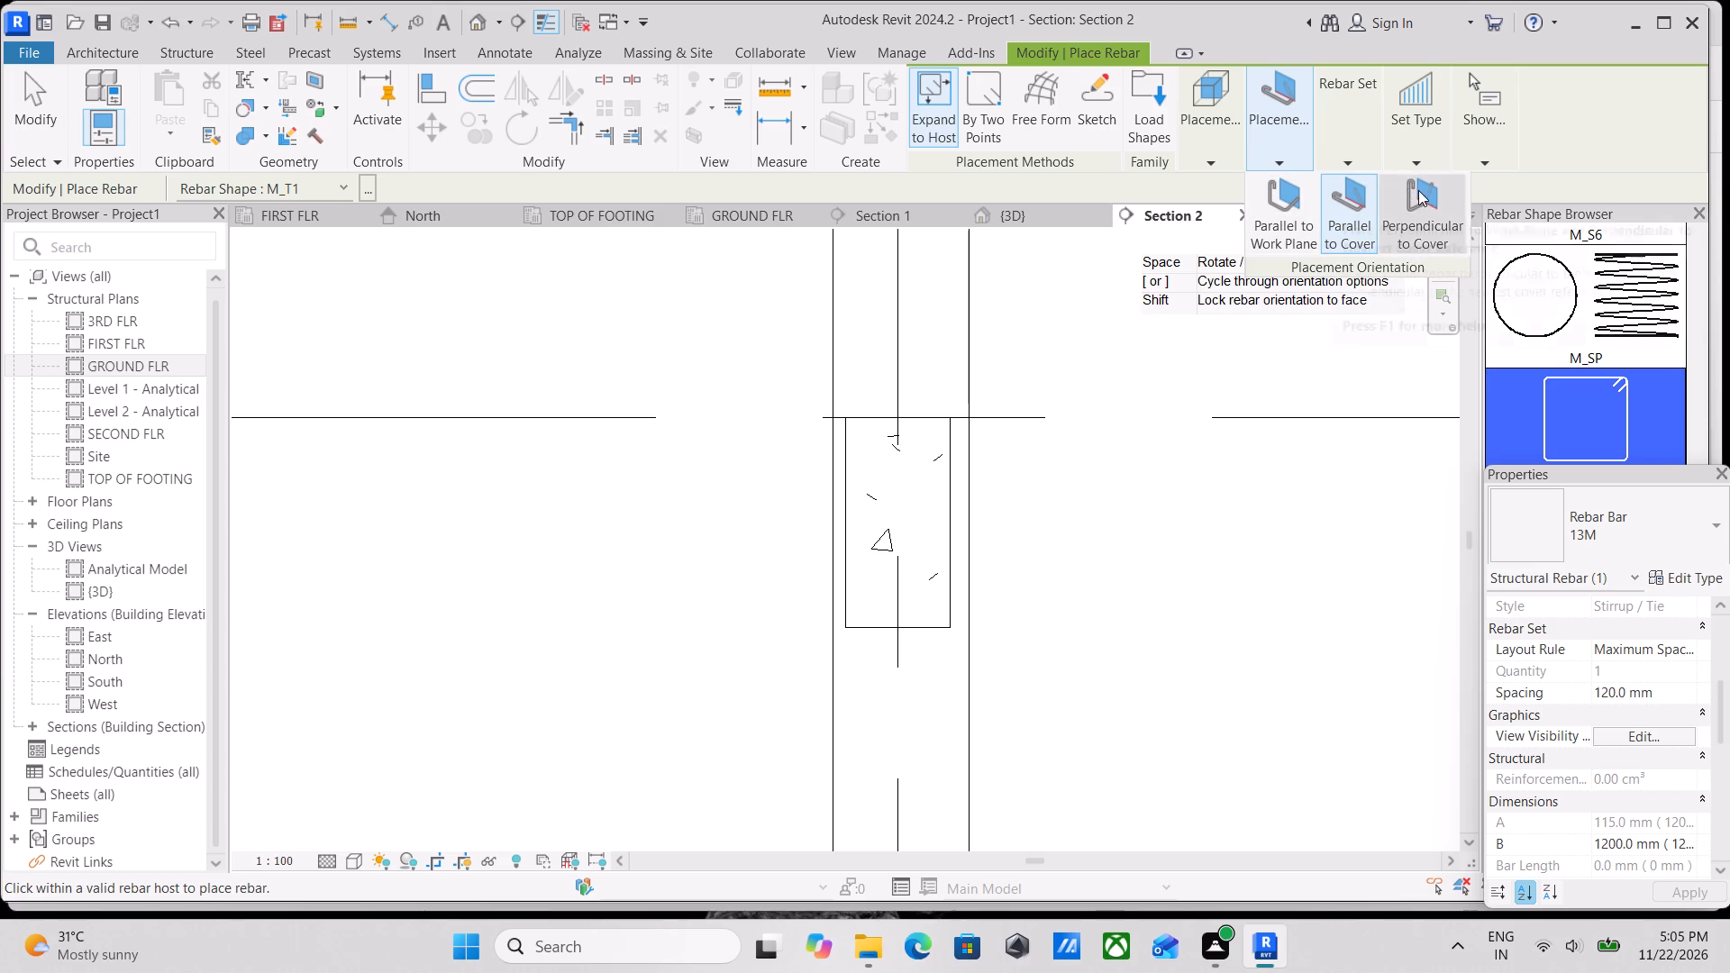
click(1284, 163)
click(1275, 225)
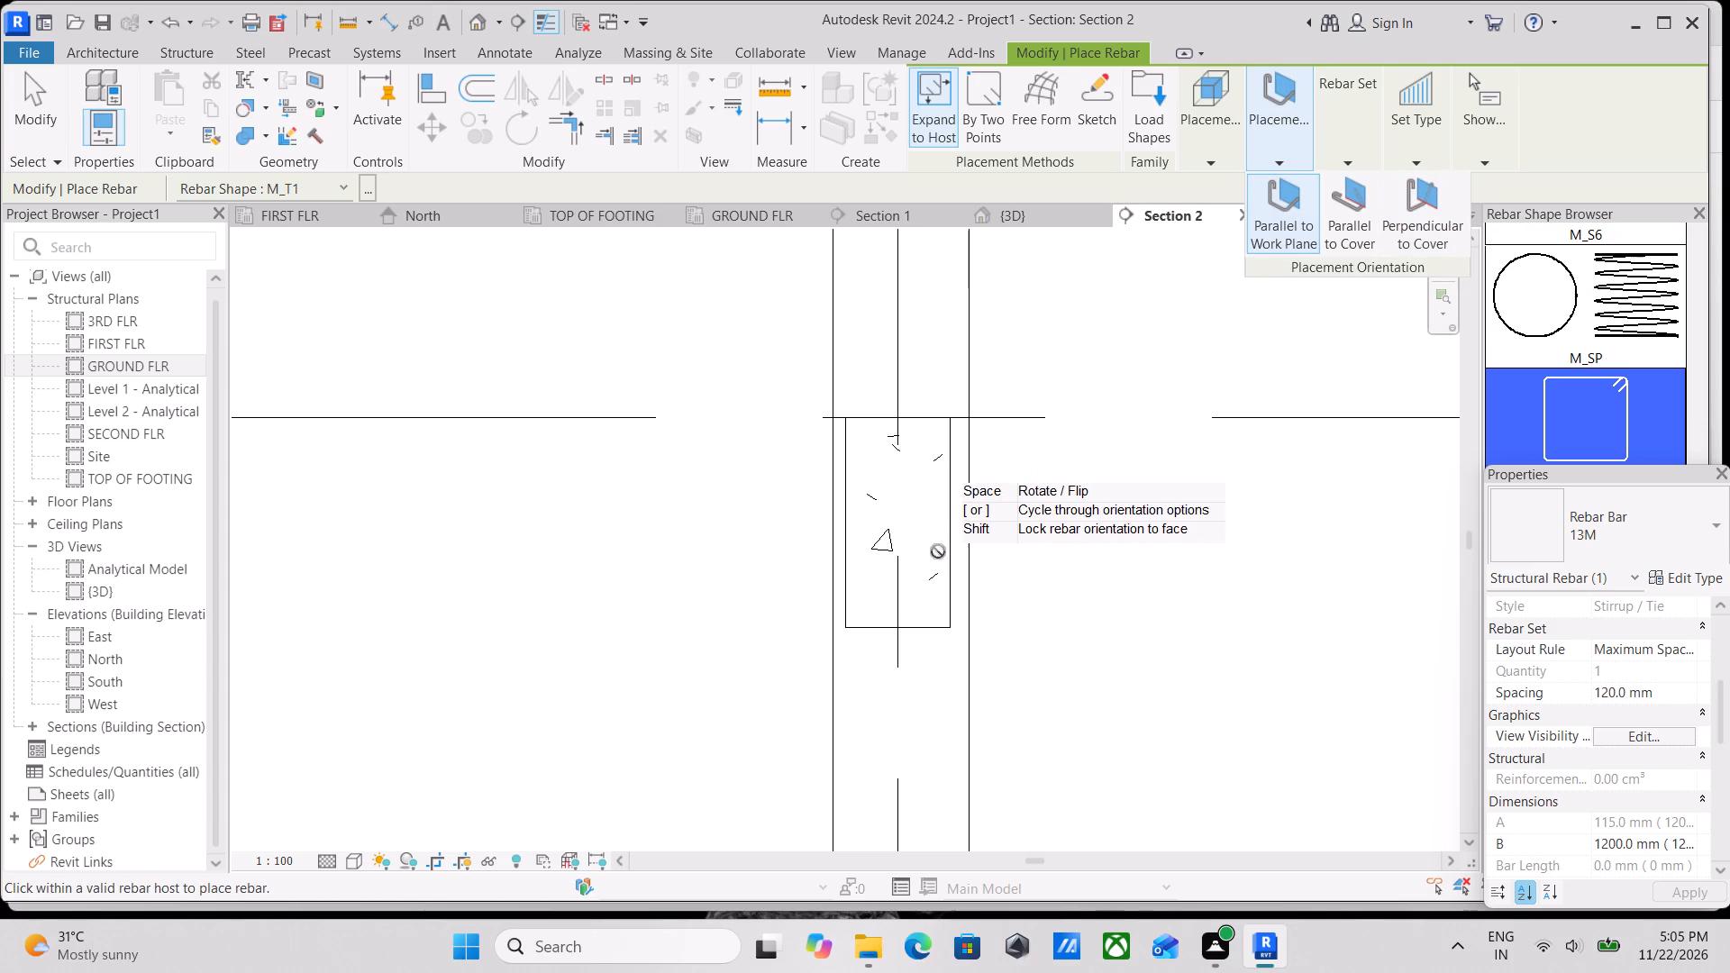
scroll(900, 541, up, 4)
click(900, 541)
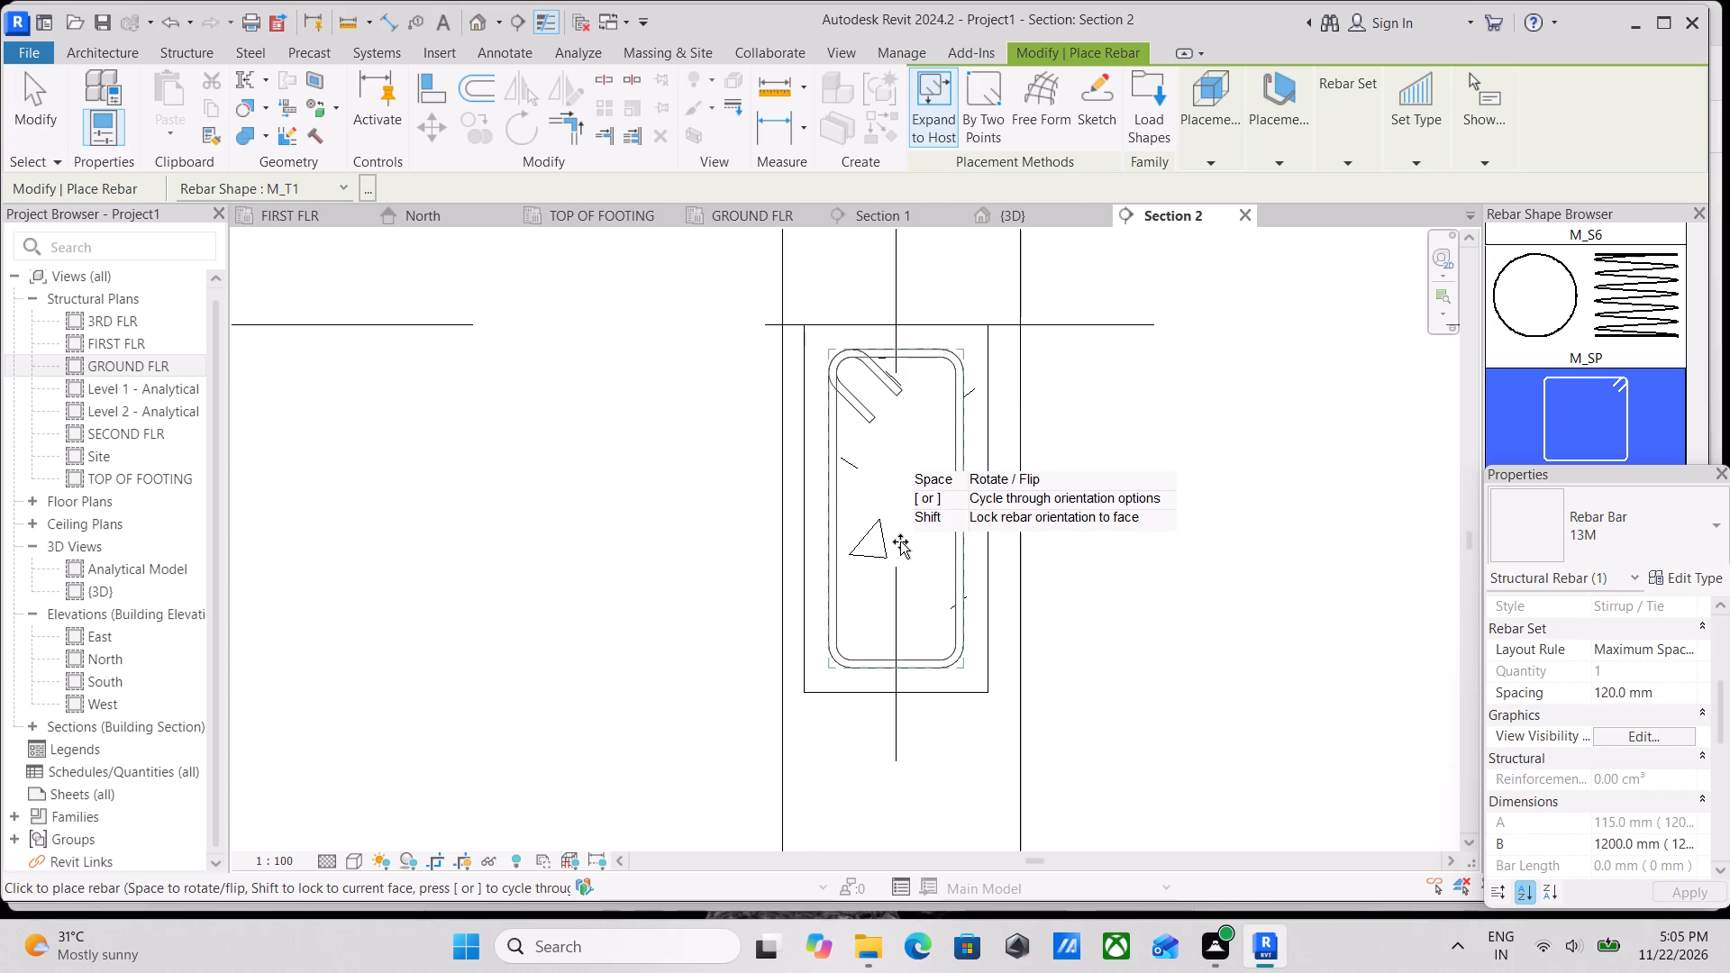
key(Escape)
scroll(911, 553, up, 3)
key(Escape)
Set the rebar set layout of the placed beam stirrup to Single.
click(976, 537)
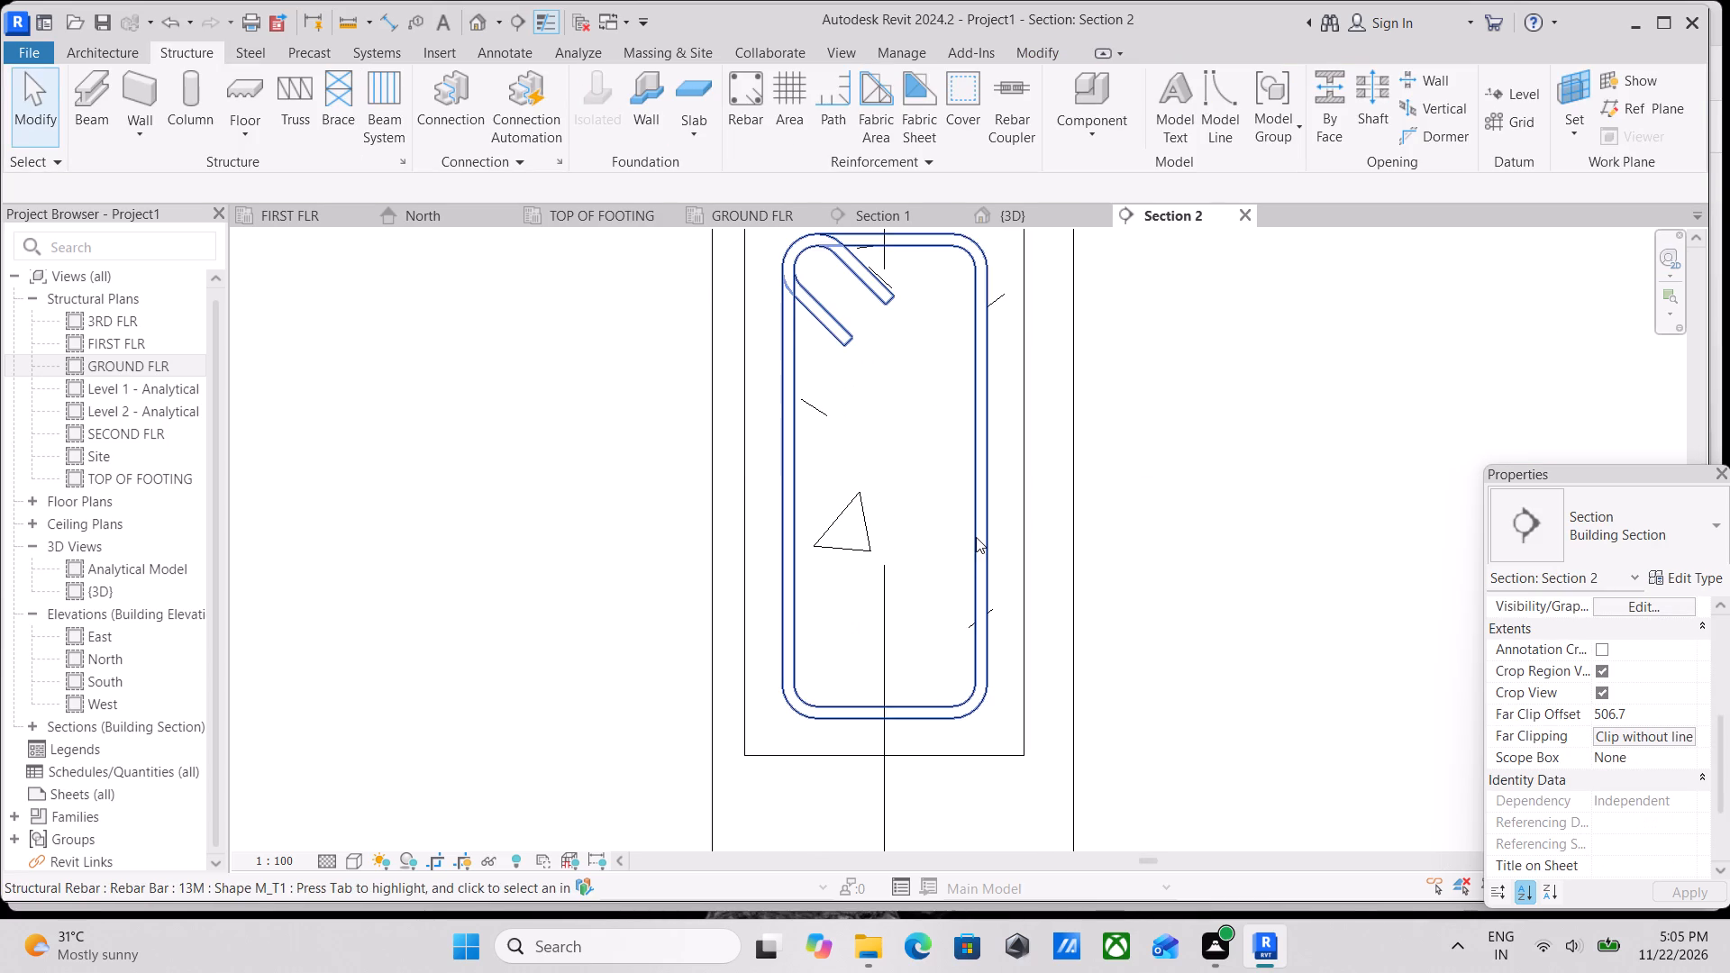
scroll(1409, 392, down, 3)
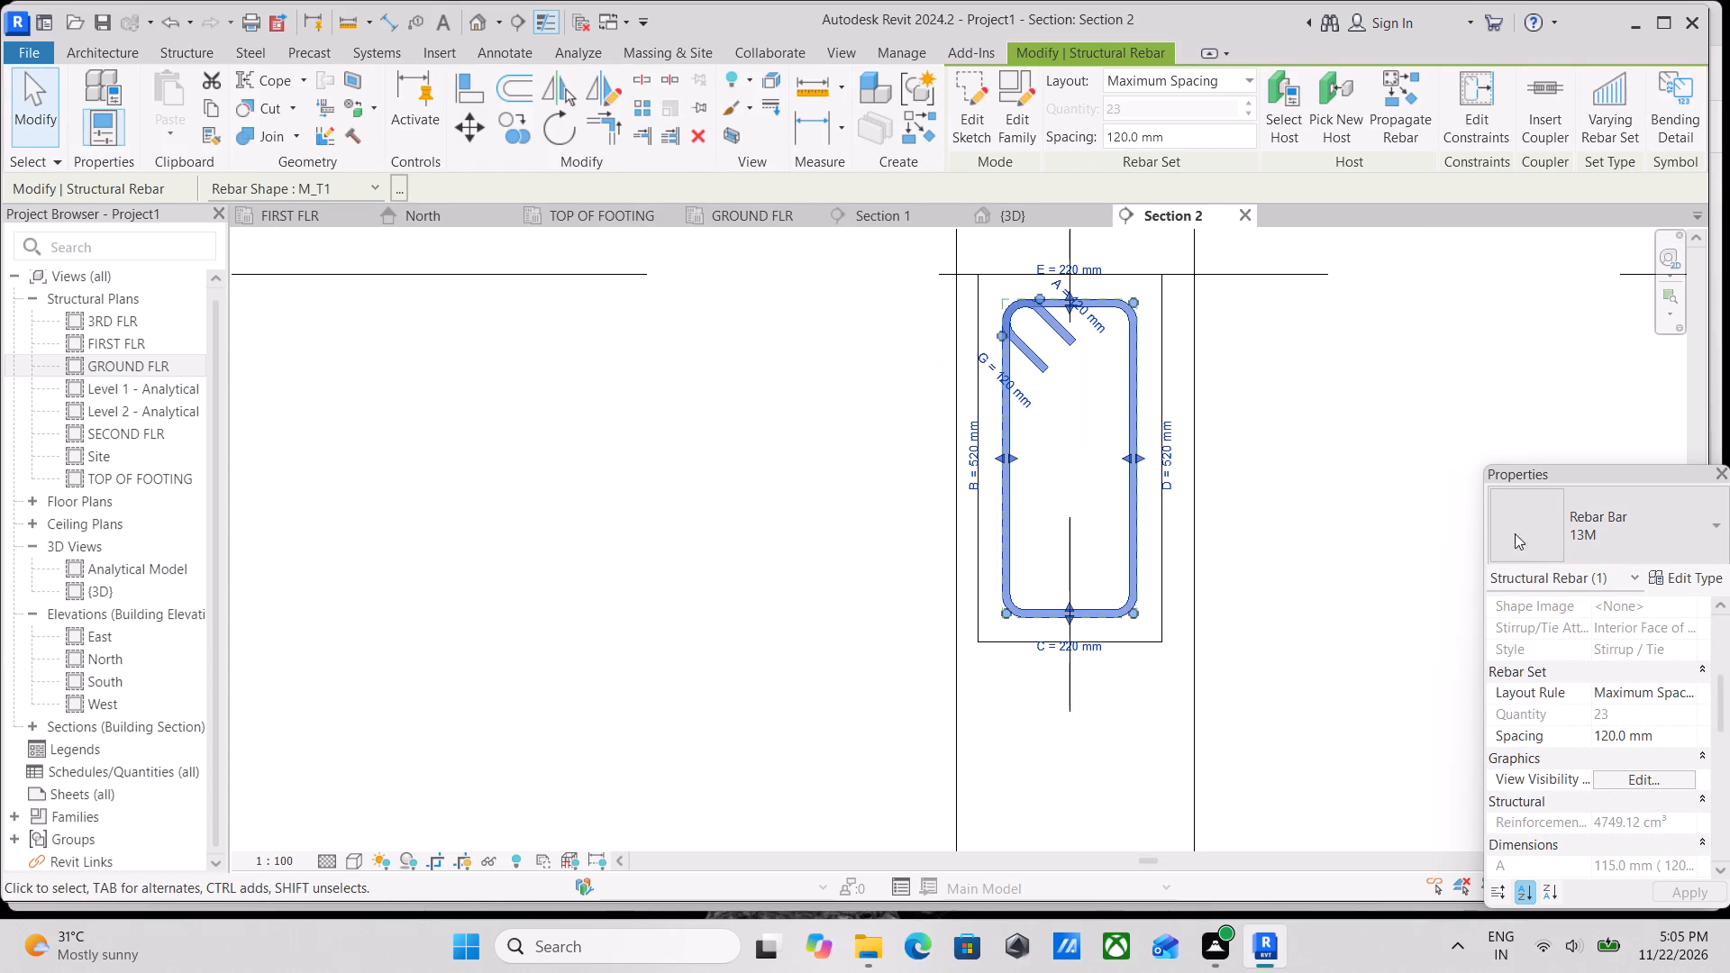
click(1212, 84)
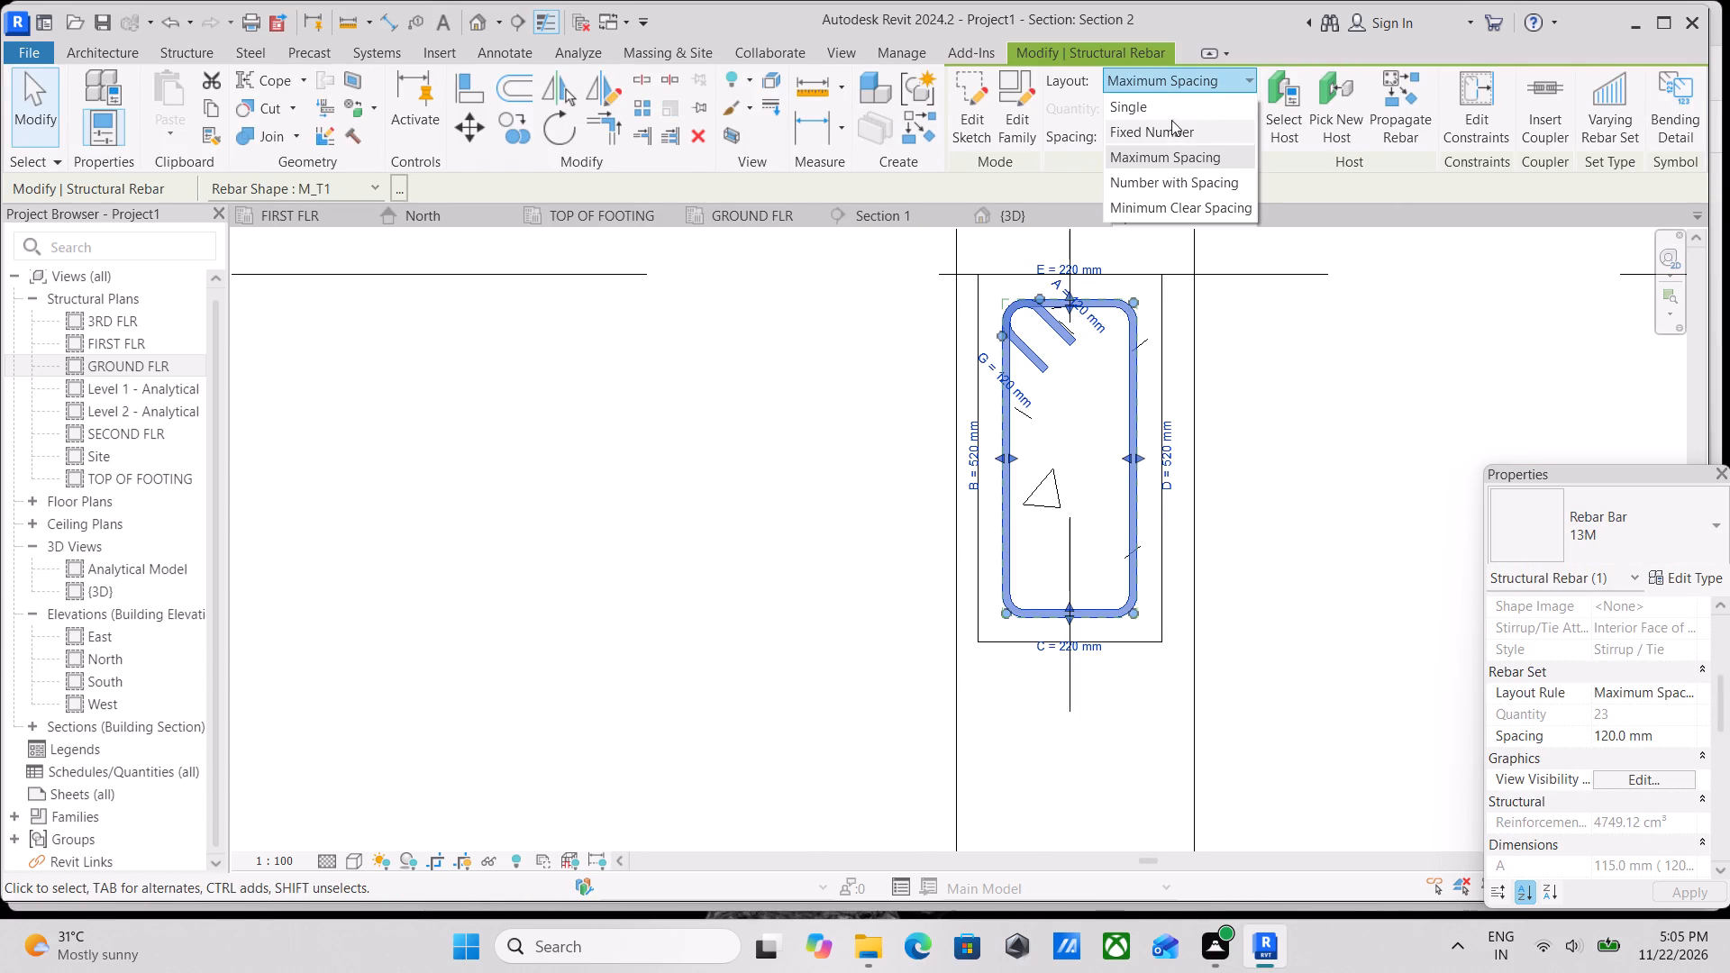
click(1169, 117)
scroll(1097, 318, up, 2)
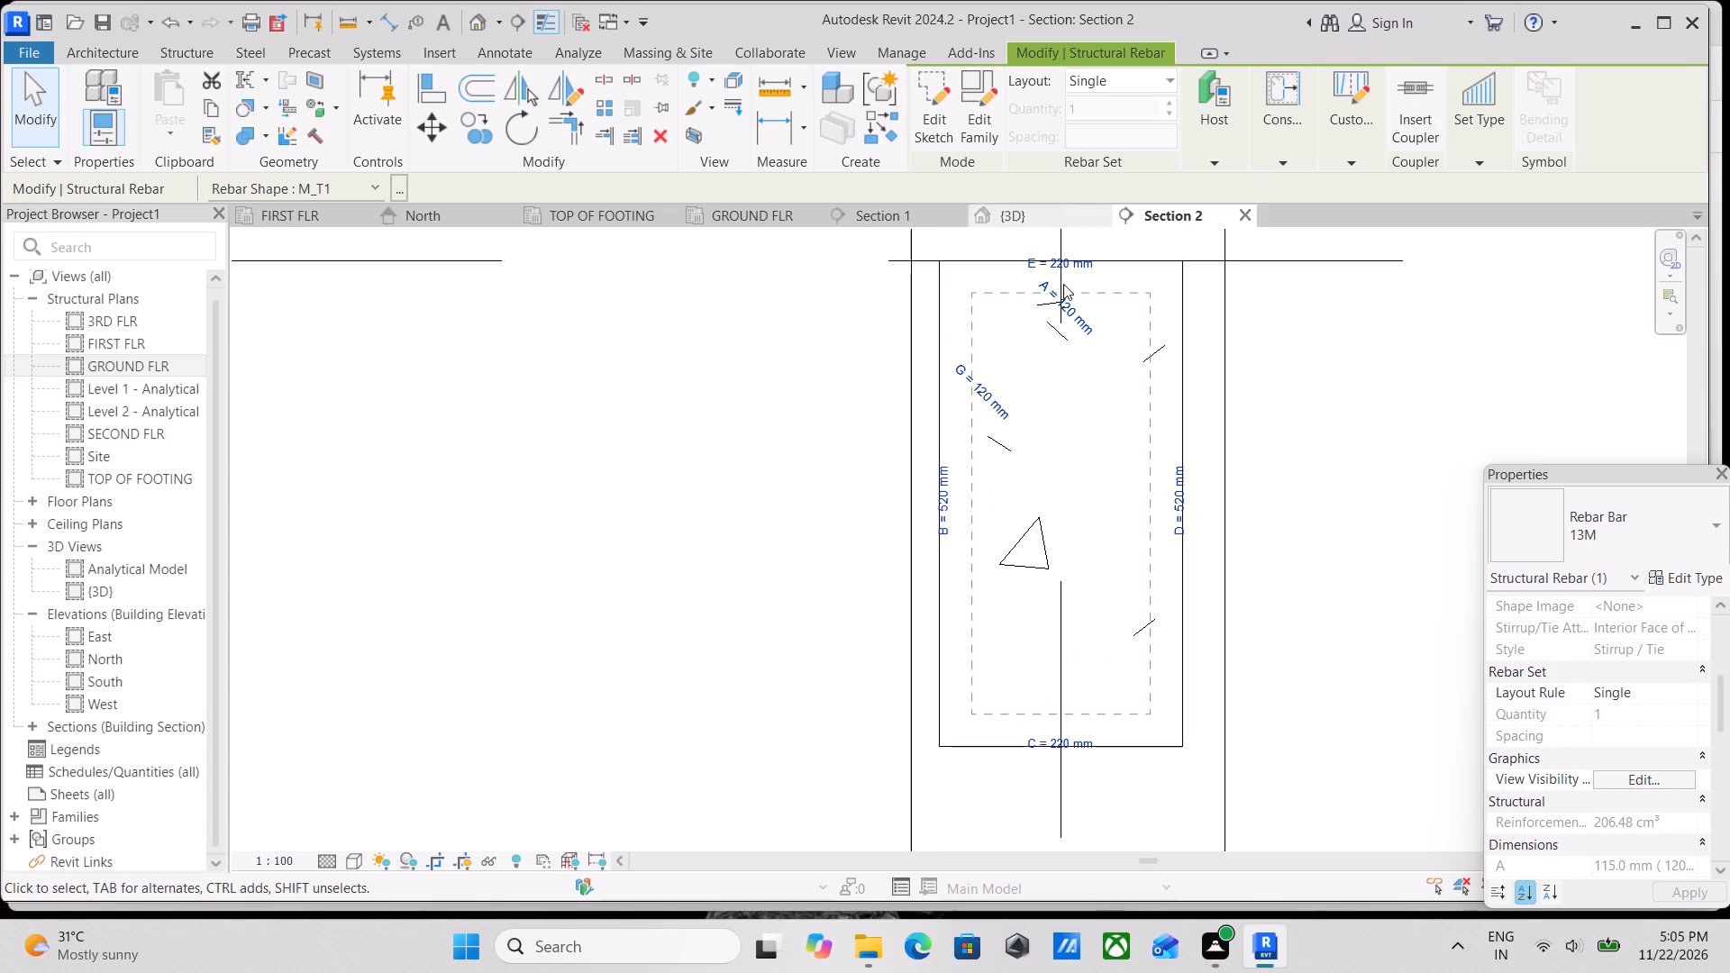
key(Escape)
Set the visual style of the Section 2 view to Wireframe.
click(350, 866)
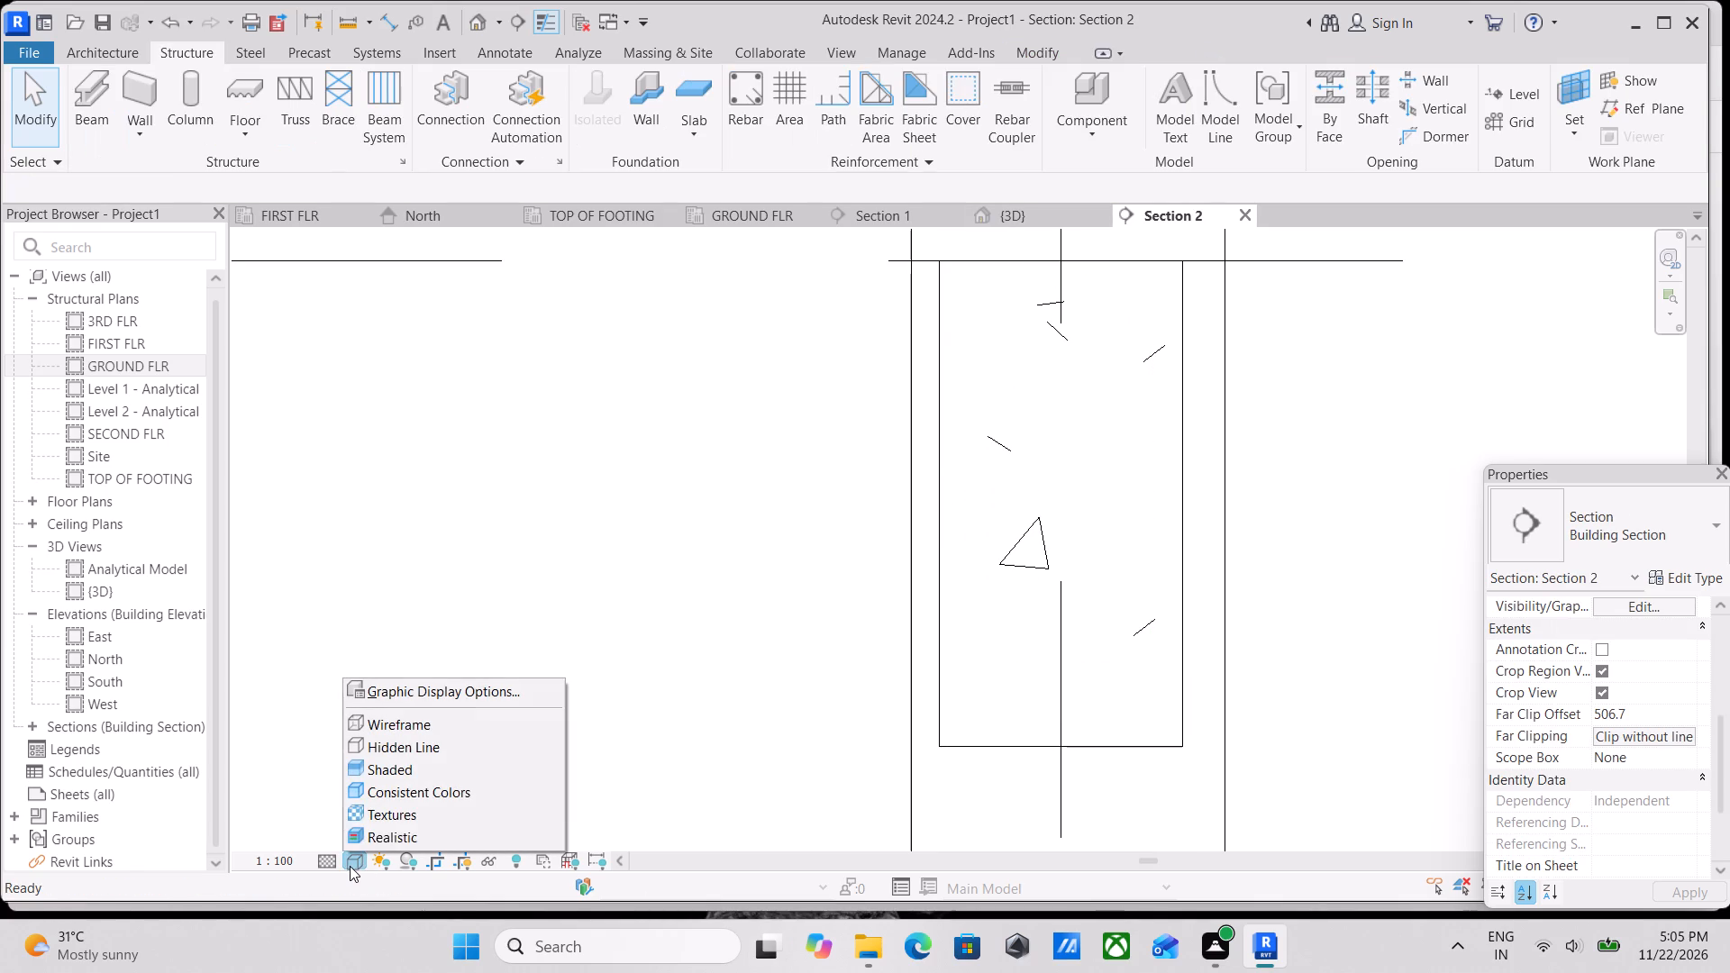
click(375, 732)
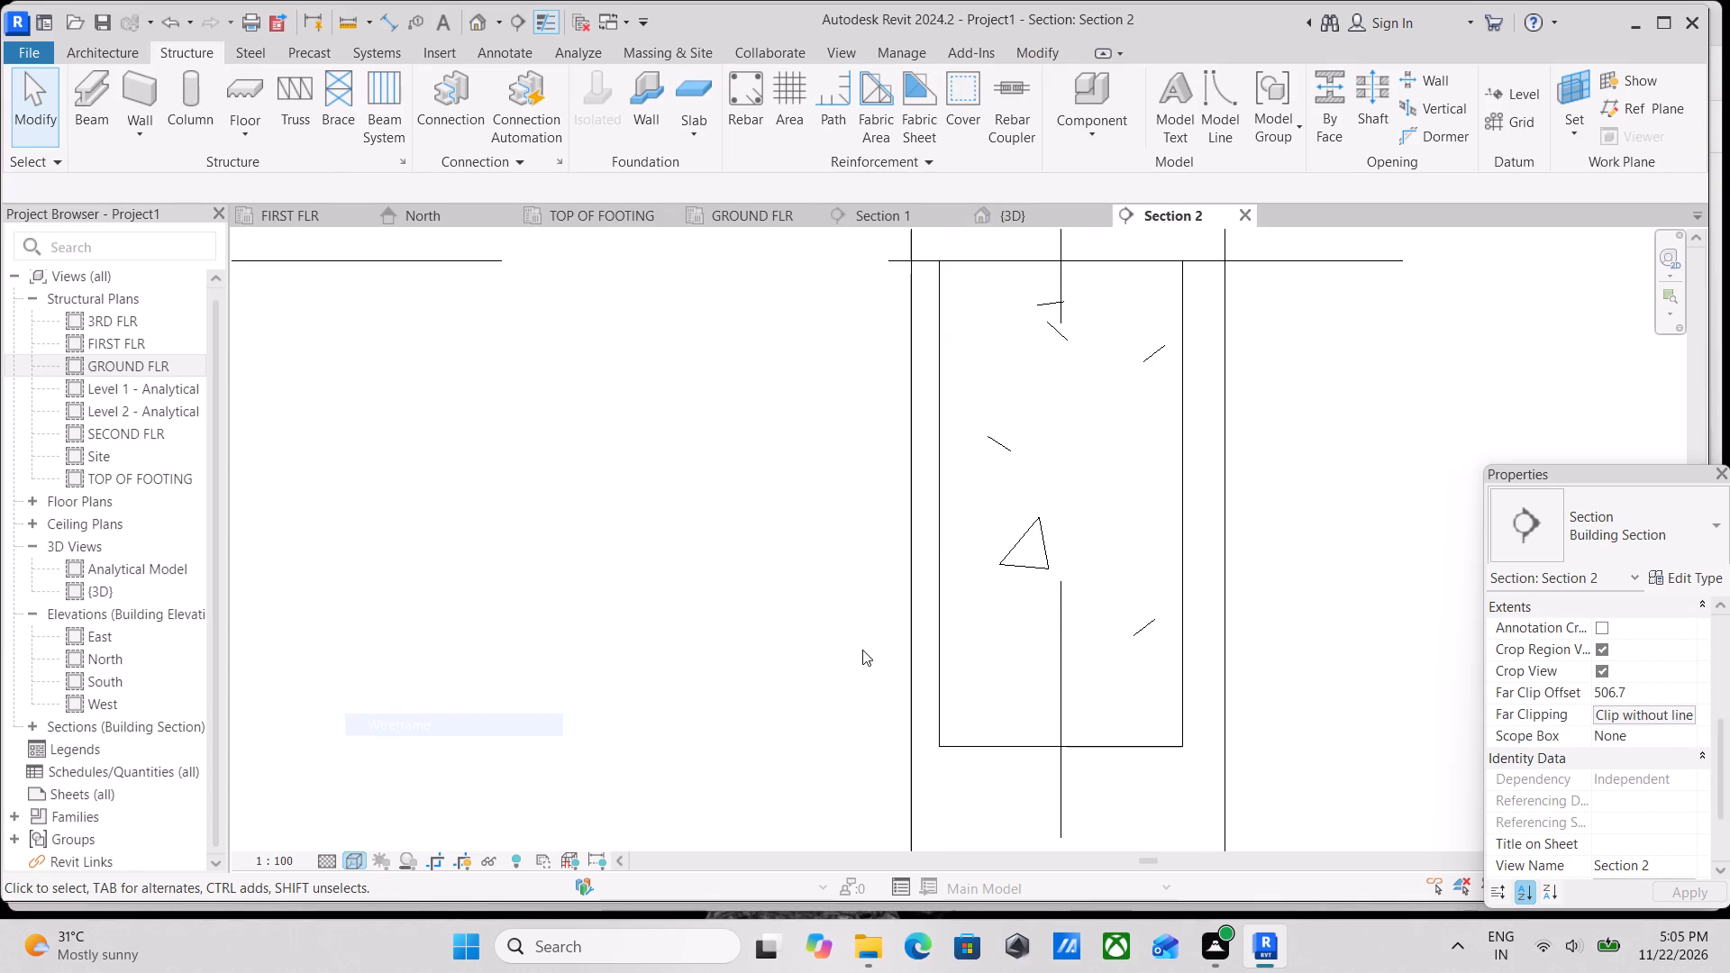
scroll(1044, 604, down, 2)
middle_drag(1044, 604, 978, 645)
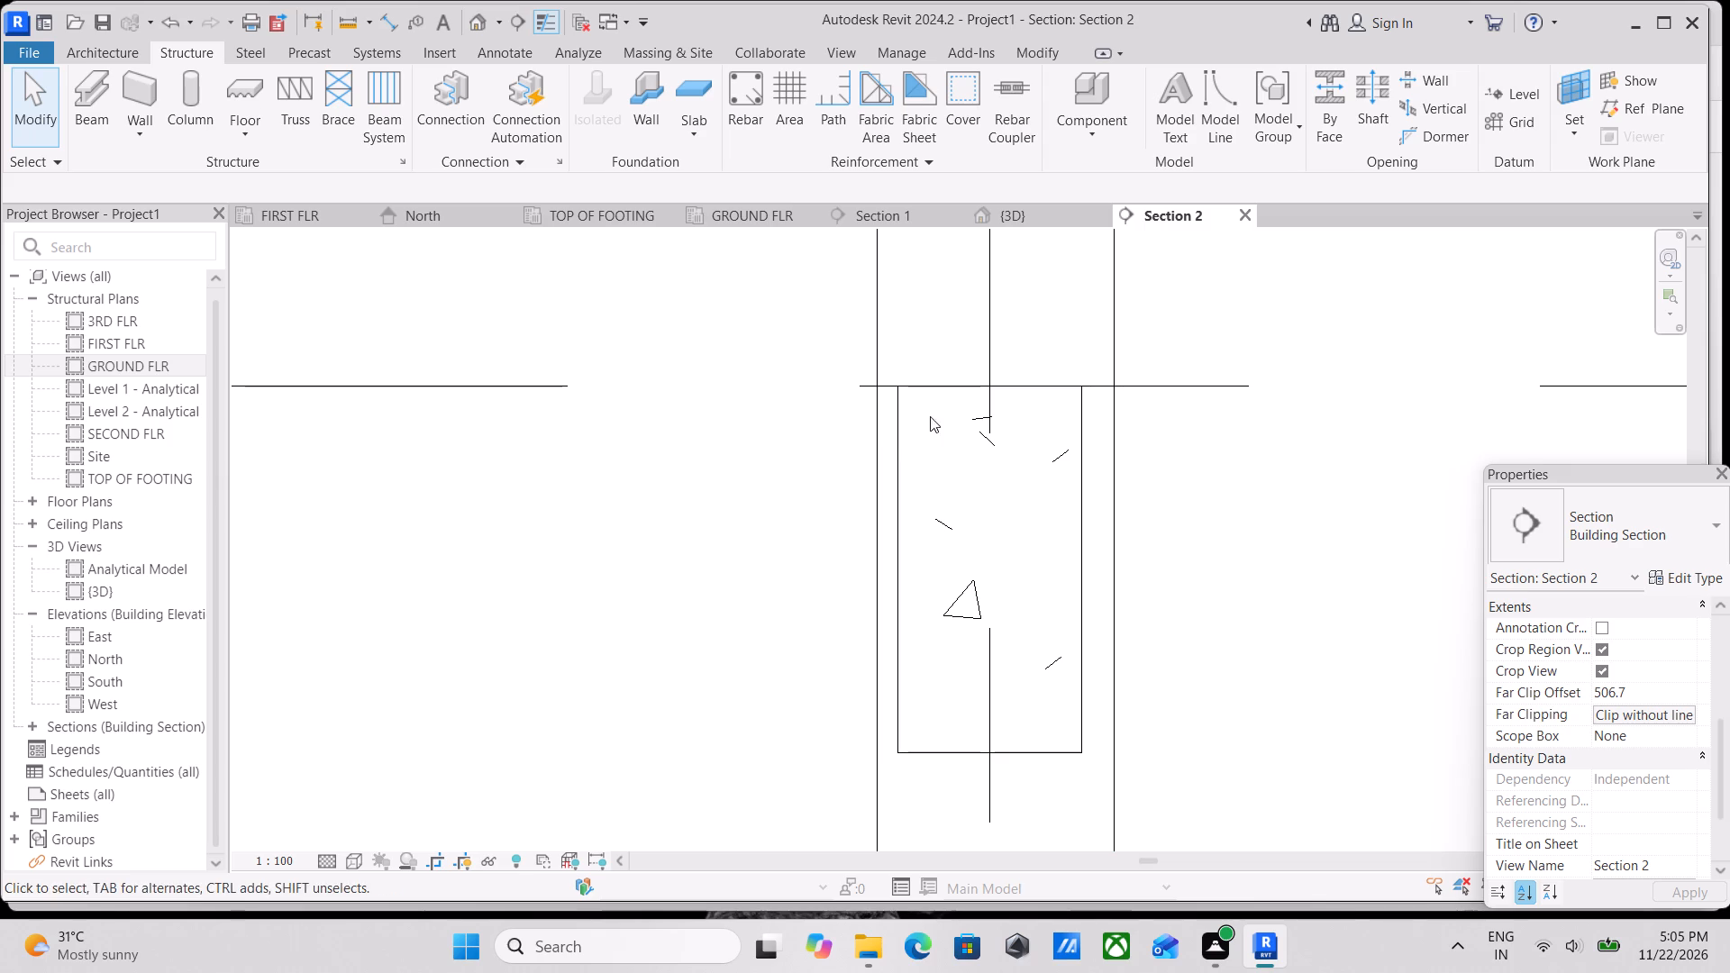
Place another 13M stirrup of shape M_T1 in the same beam section, with its hooks at the beam's lower right corner.
click(755, 105)
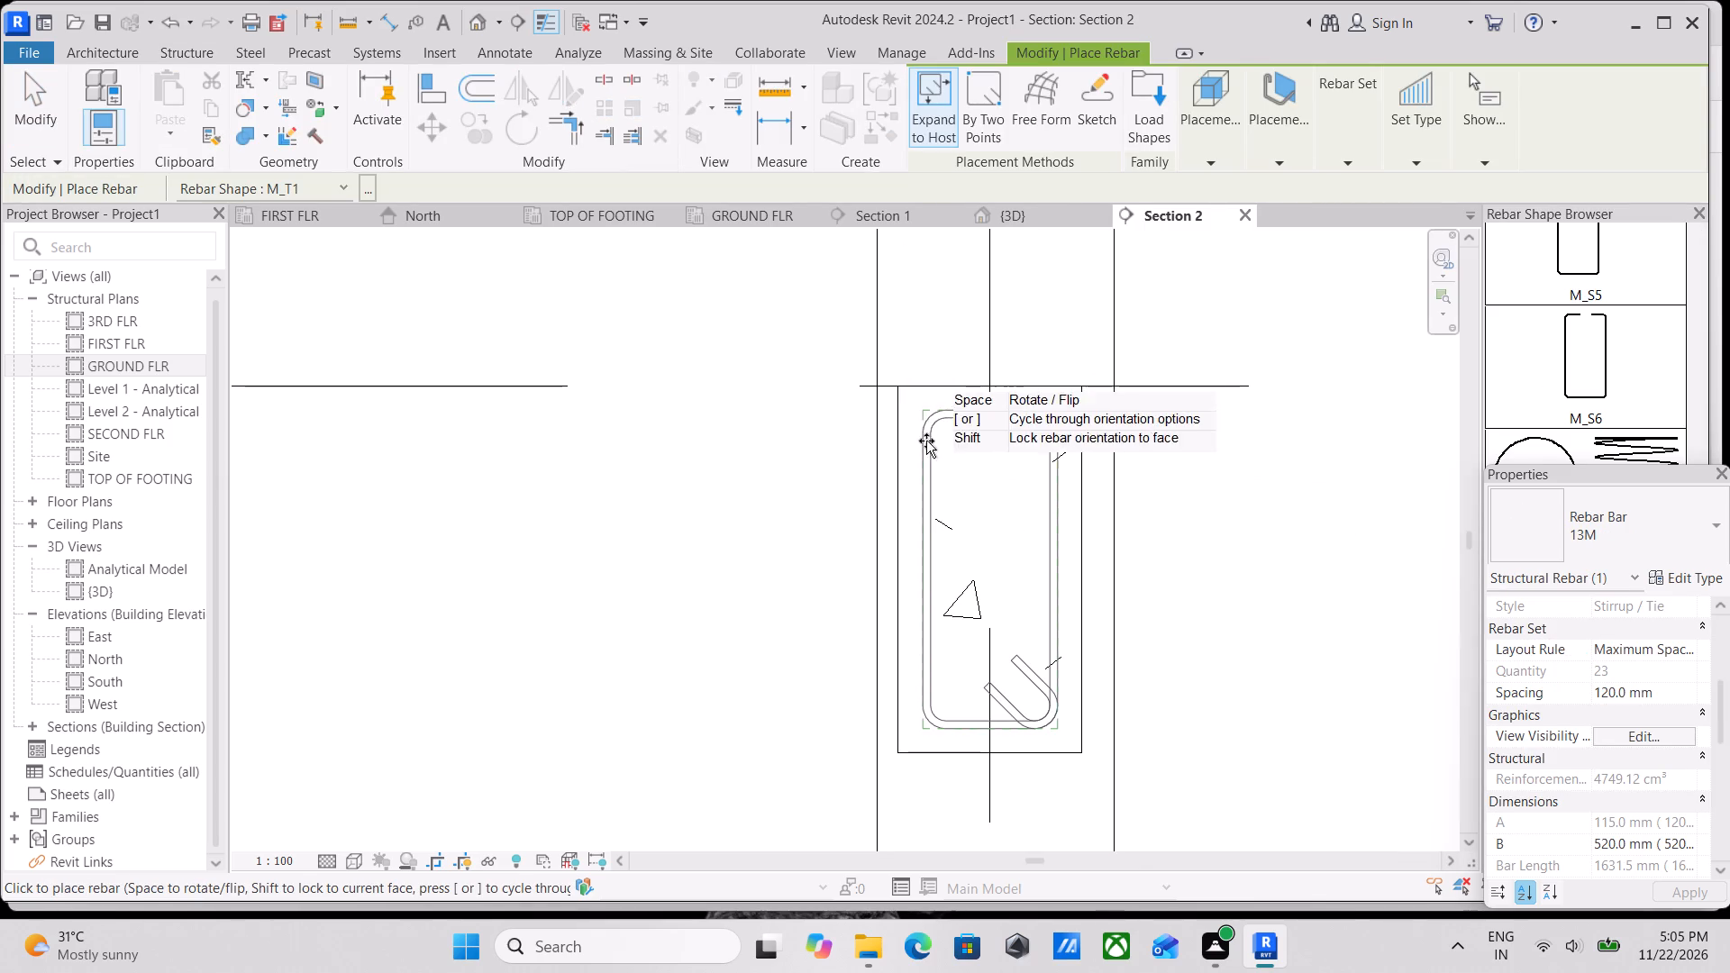
scroll(955, 496, up, 2)
click(955, 496)
key(Escape)
scroll(997, 561, up, 2)
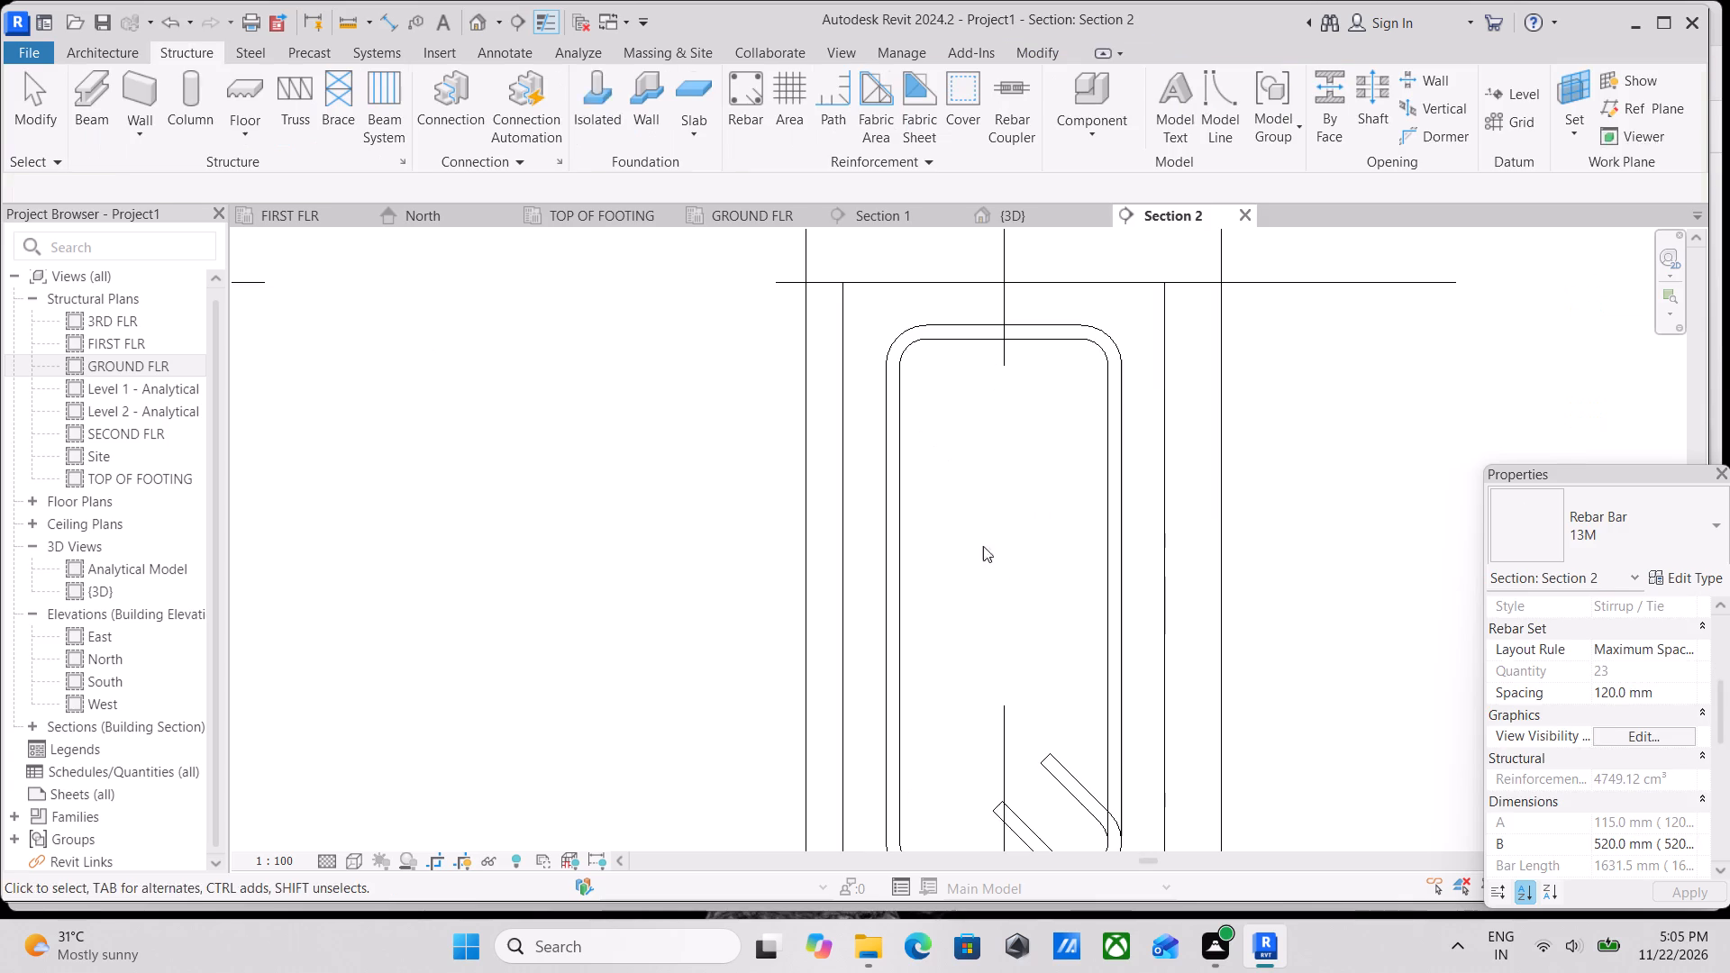
key(Escape)
Set the layout of the new stirrup with hooks at the lower corner to Single.
click(965, 333)
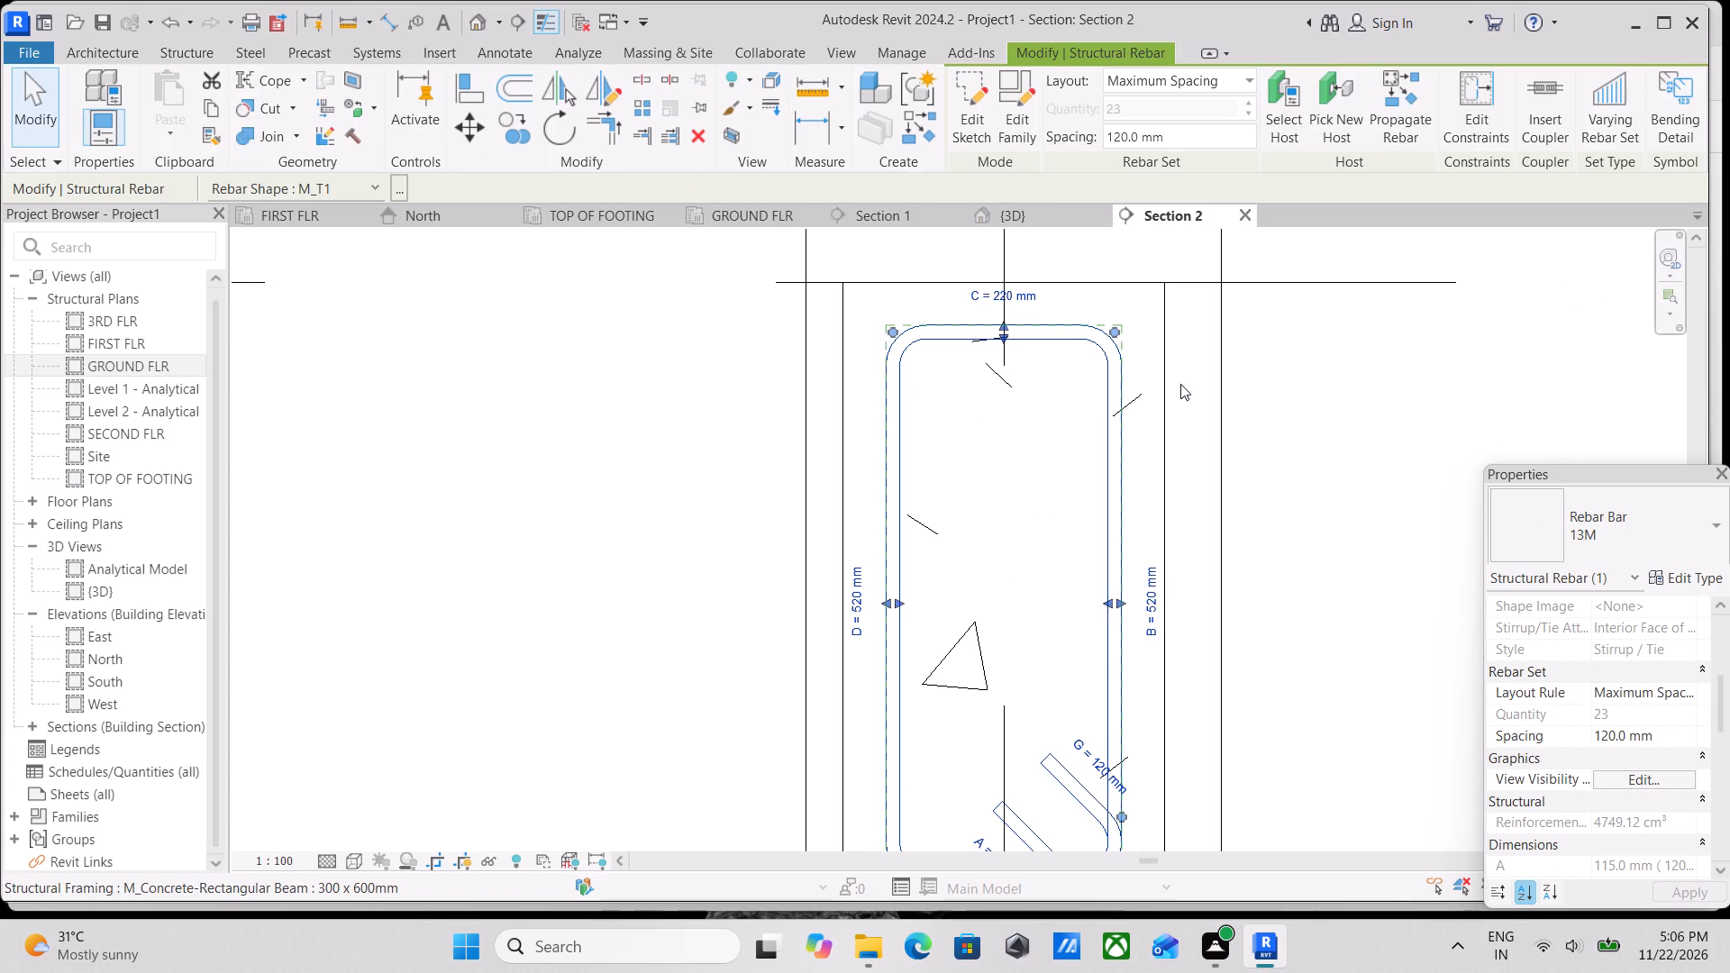
click(1207, 76)
click(1153, 114)
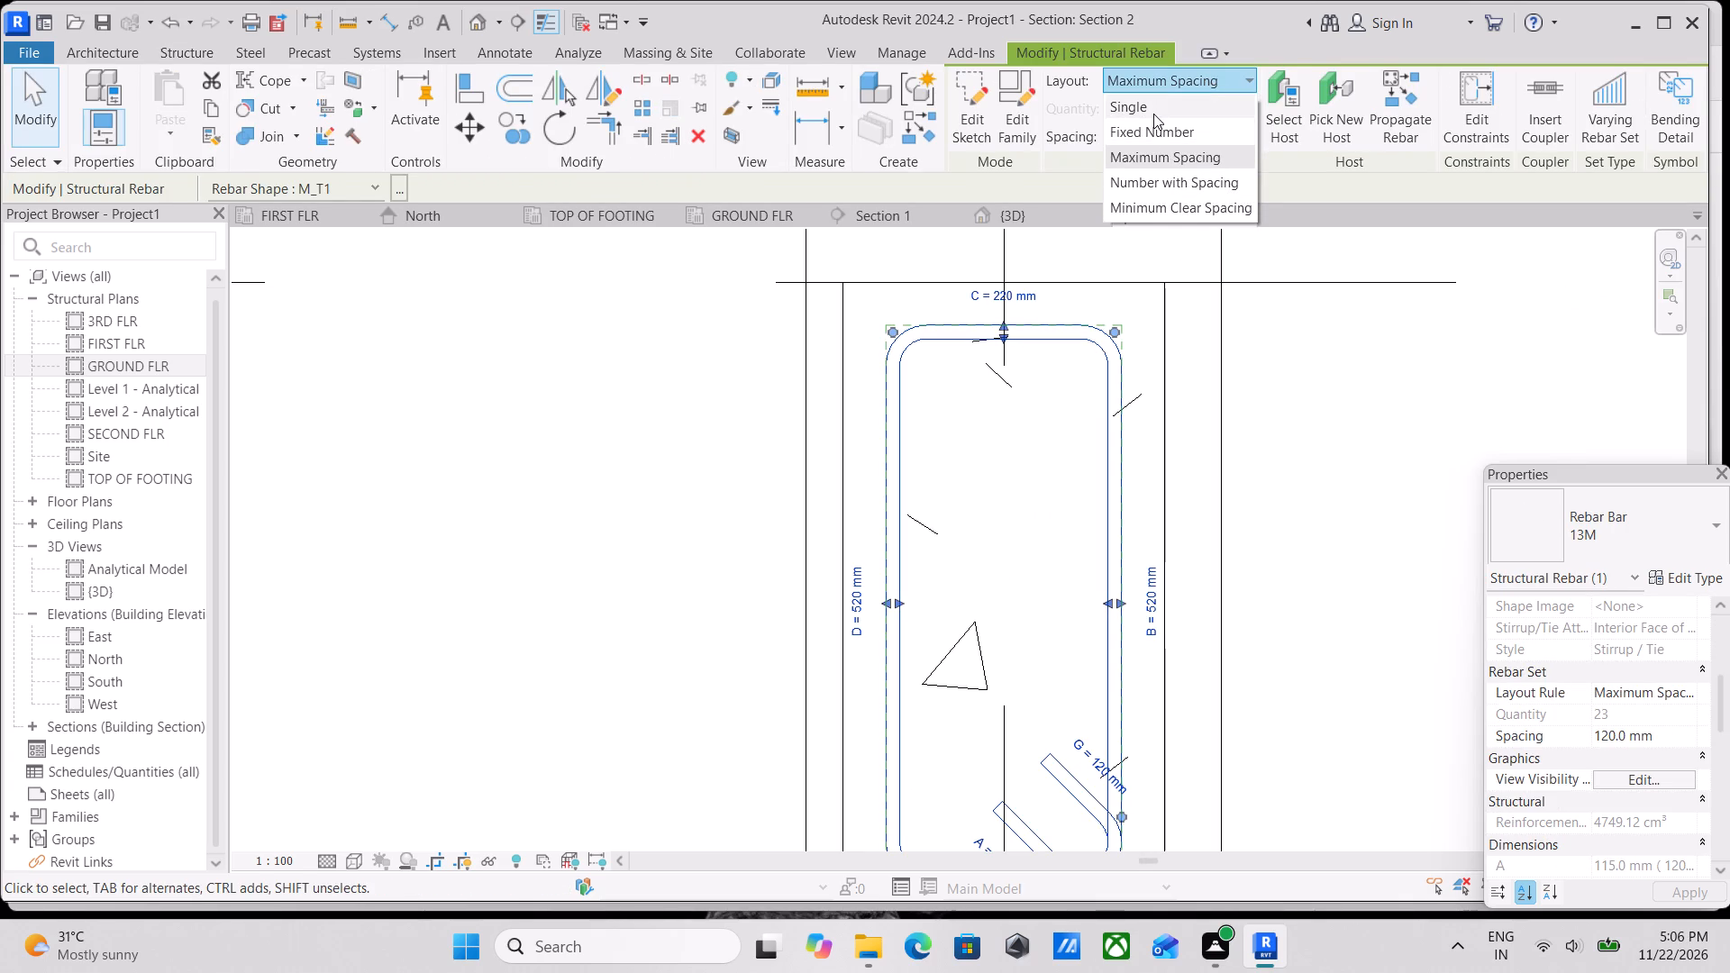
scroll(1064, 376, down, 5)
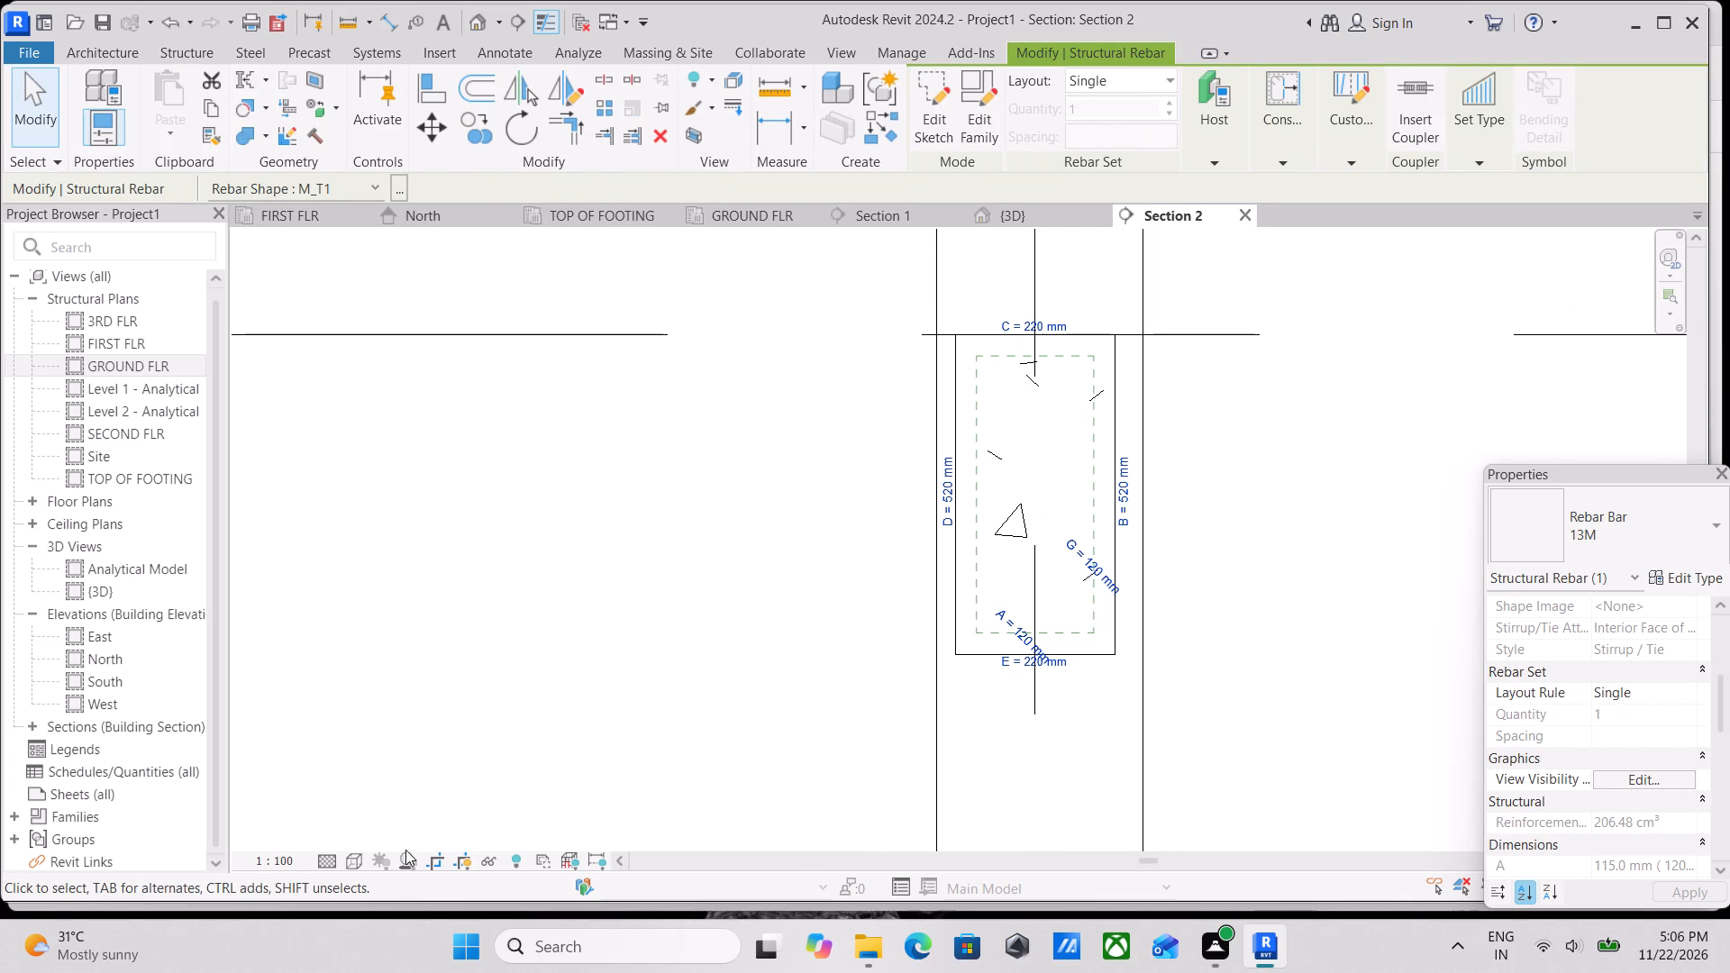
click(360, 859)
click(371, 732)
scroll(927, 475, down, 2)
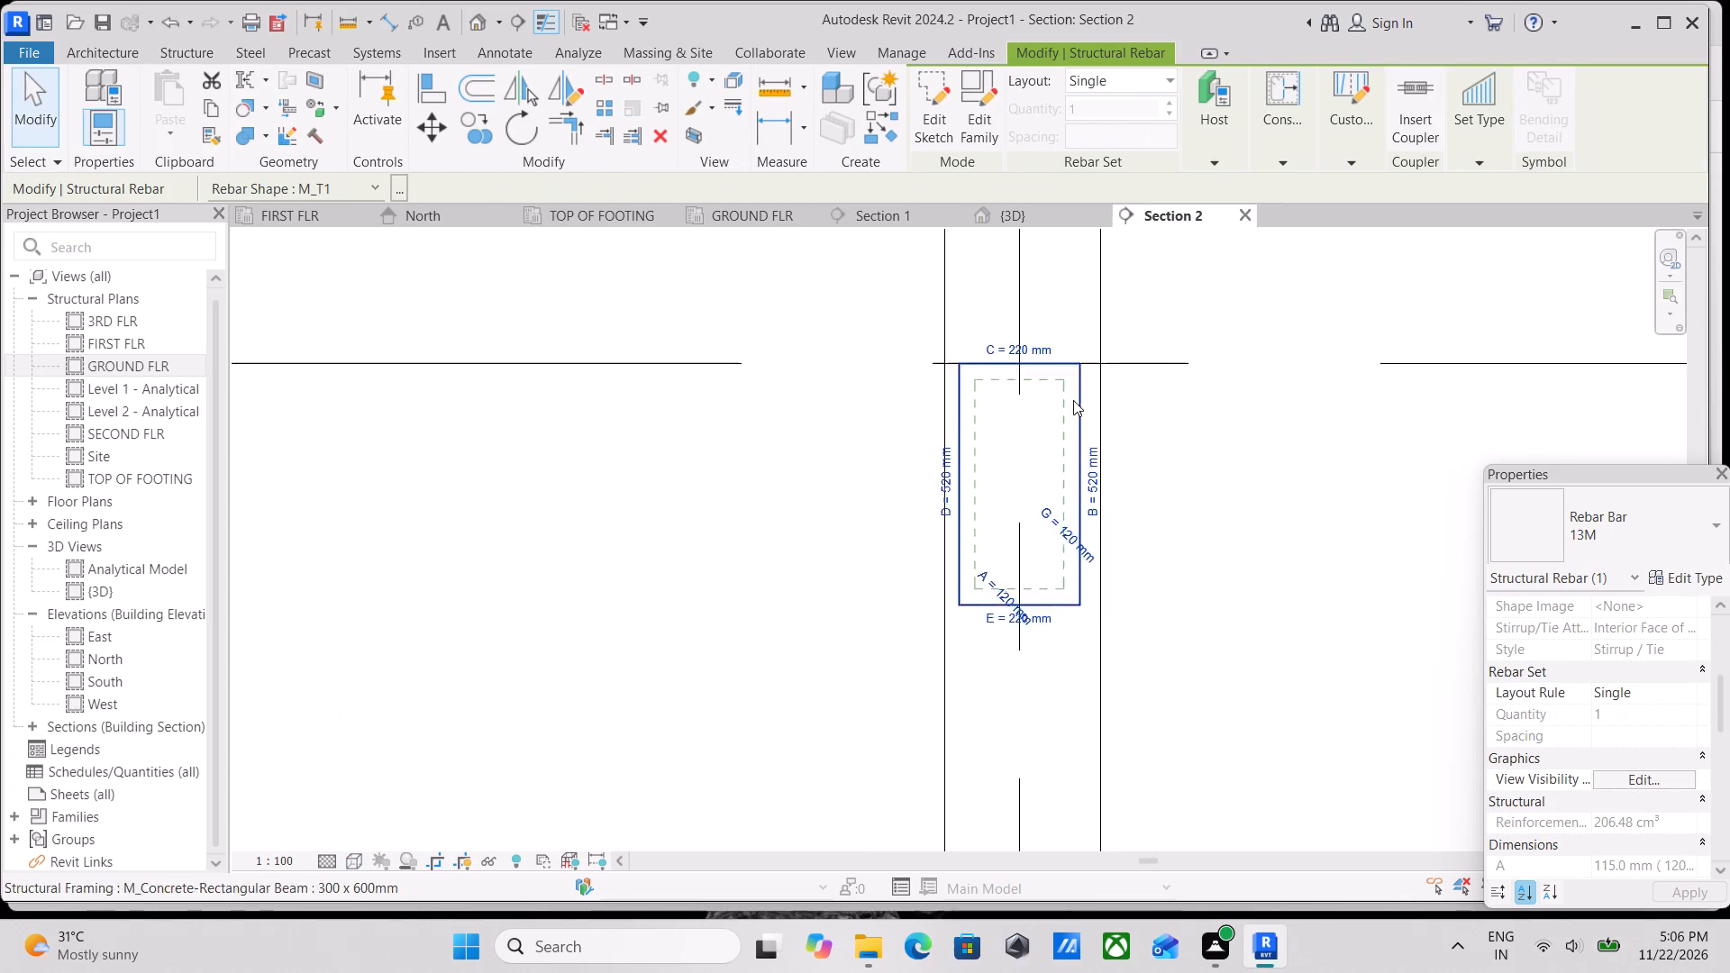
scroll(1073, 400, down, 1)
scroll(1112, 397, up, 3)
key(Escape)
Place a 13M stirrup set of shape M_T1 at 120 mm maximum spacing in the 300 x 600 mm beam in Section 2.
middle_drag(997, 455, 1004, 538)
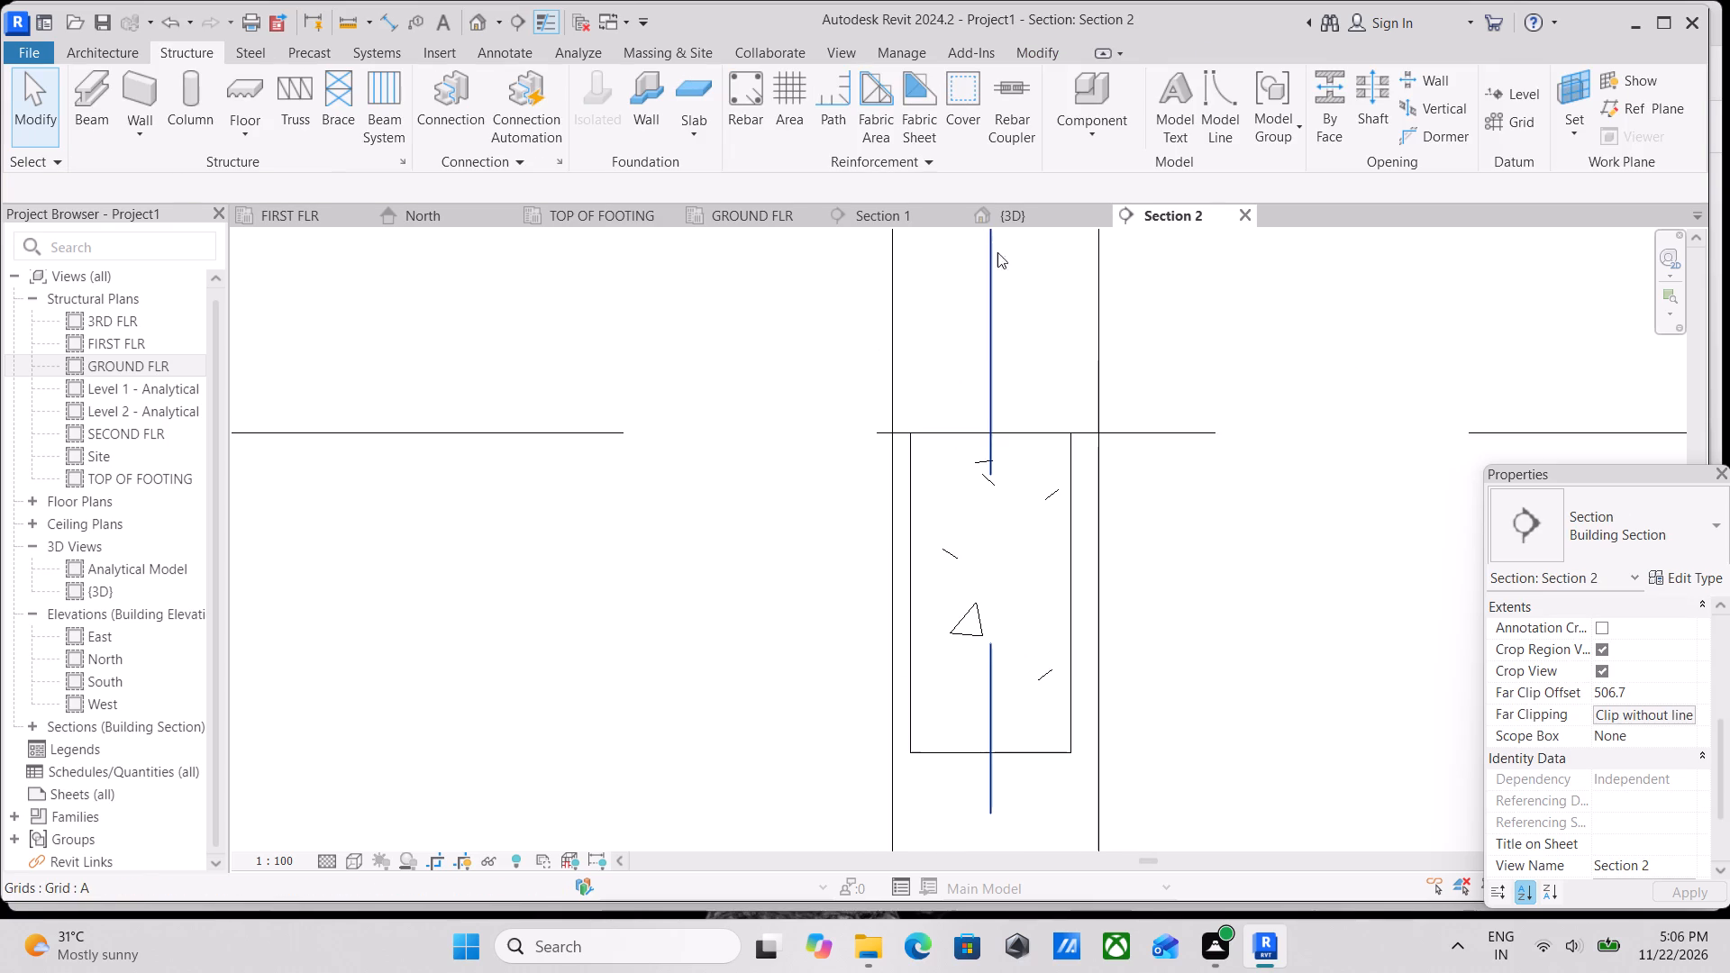
scroll(1017, 437, down, 2)
middle_drag(1017, 437, 1024, 476)
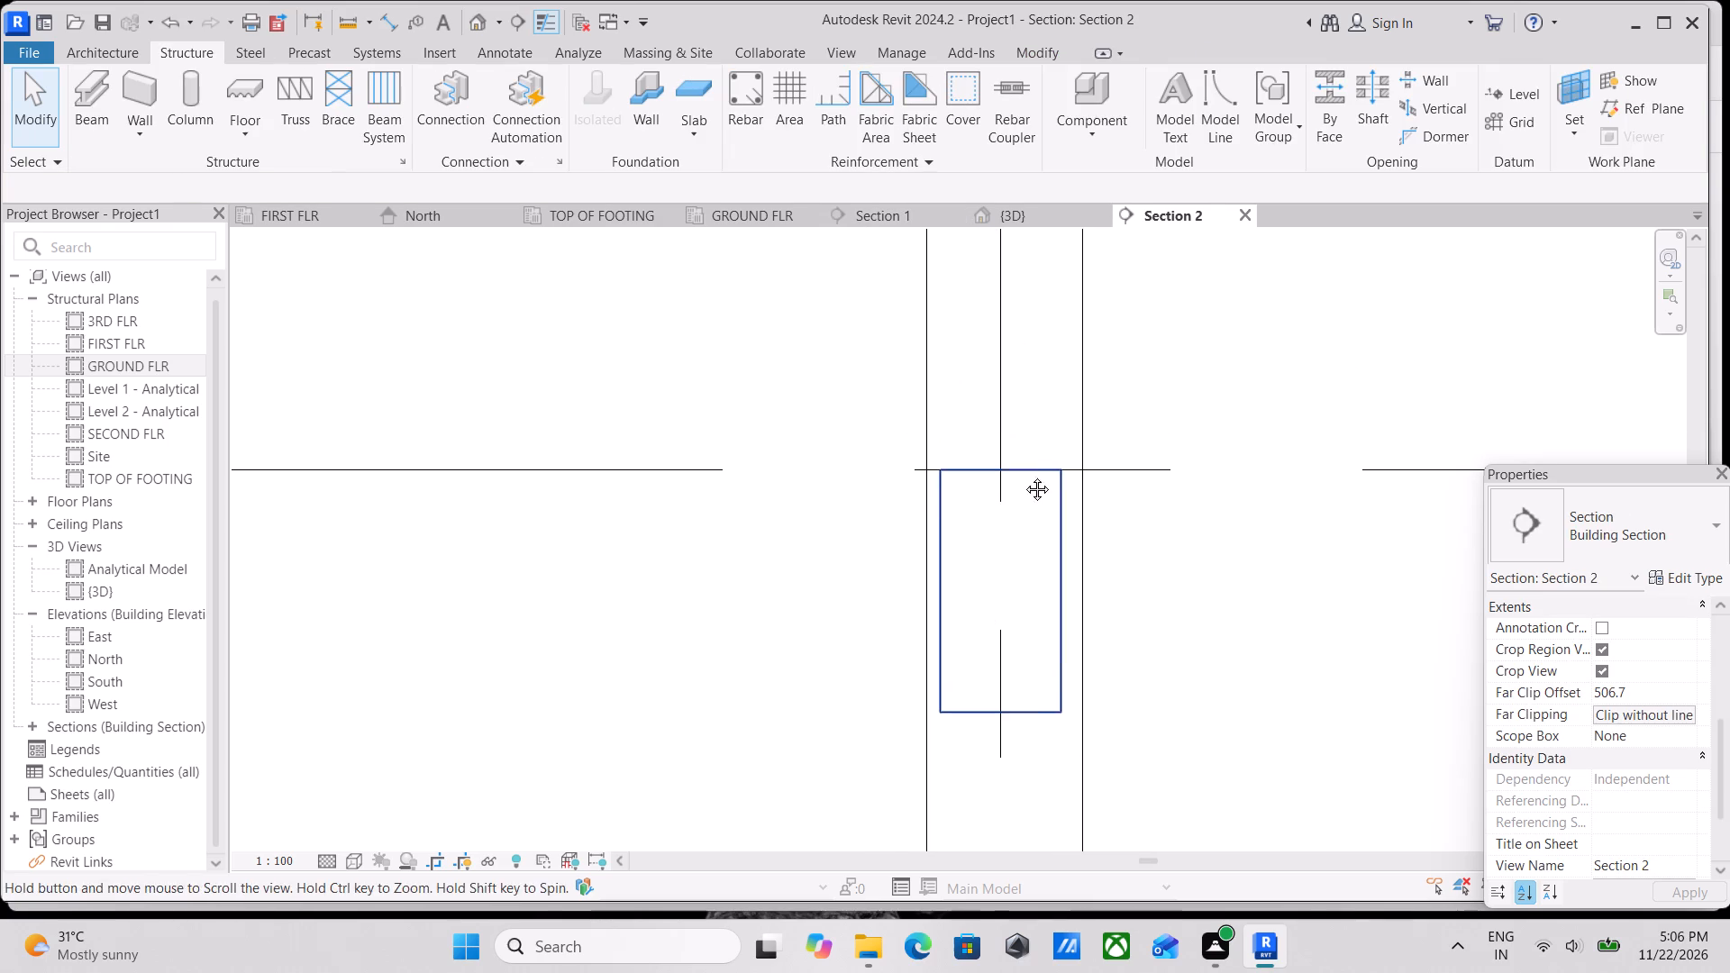
middle_drag(1024, 476, 1023, 475)
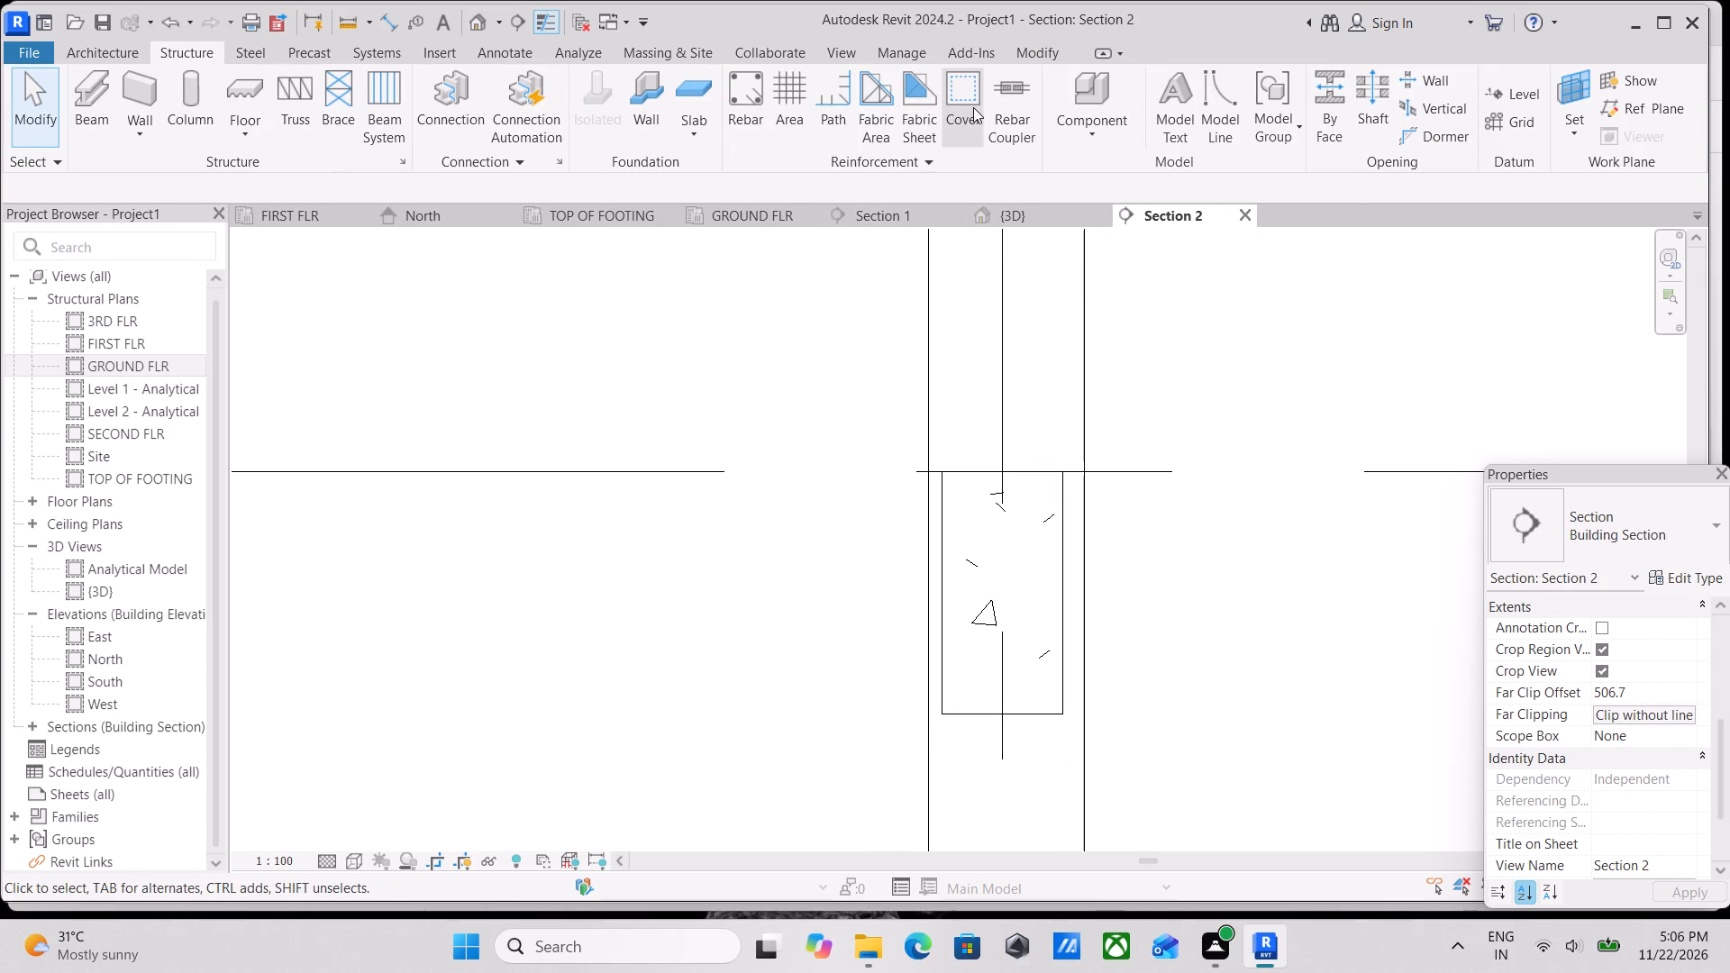
click(735, 109)
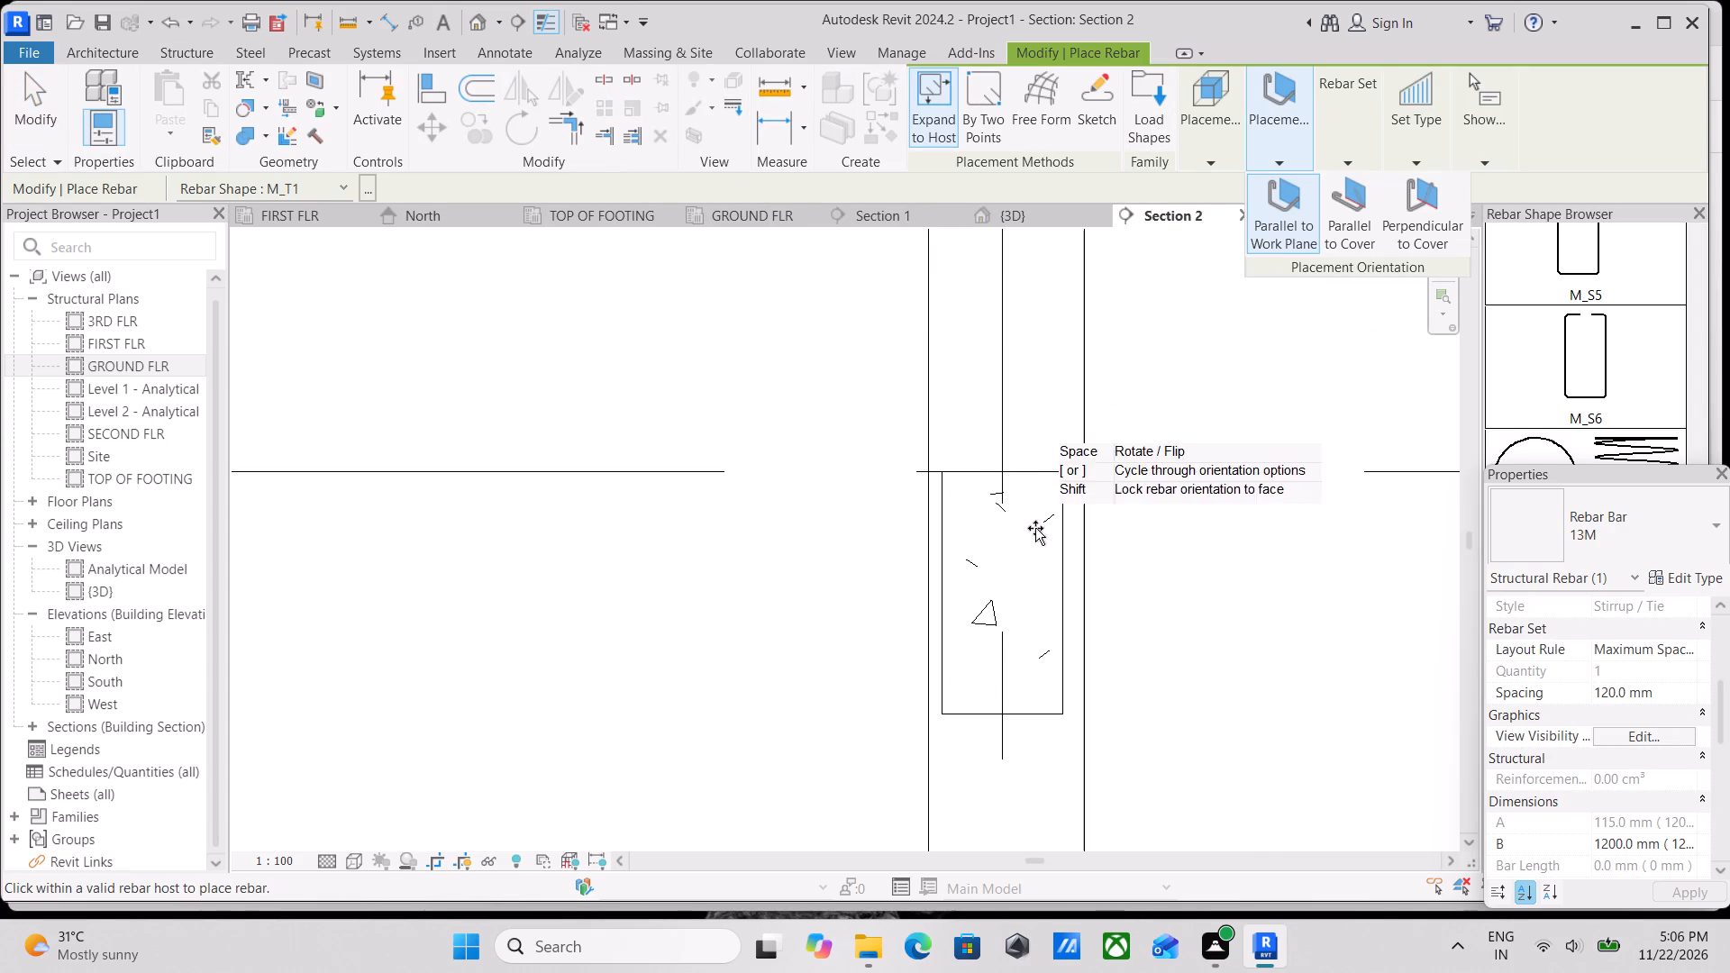
click(997, 651)
scroll(1007, 642, up, 4)
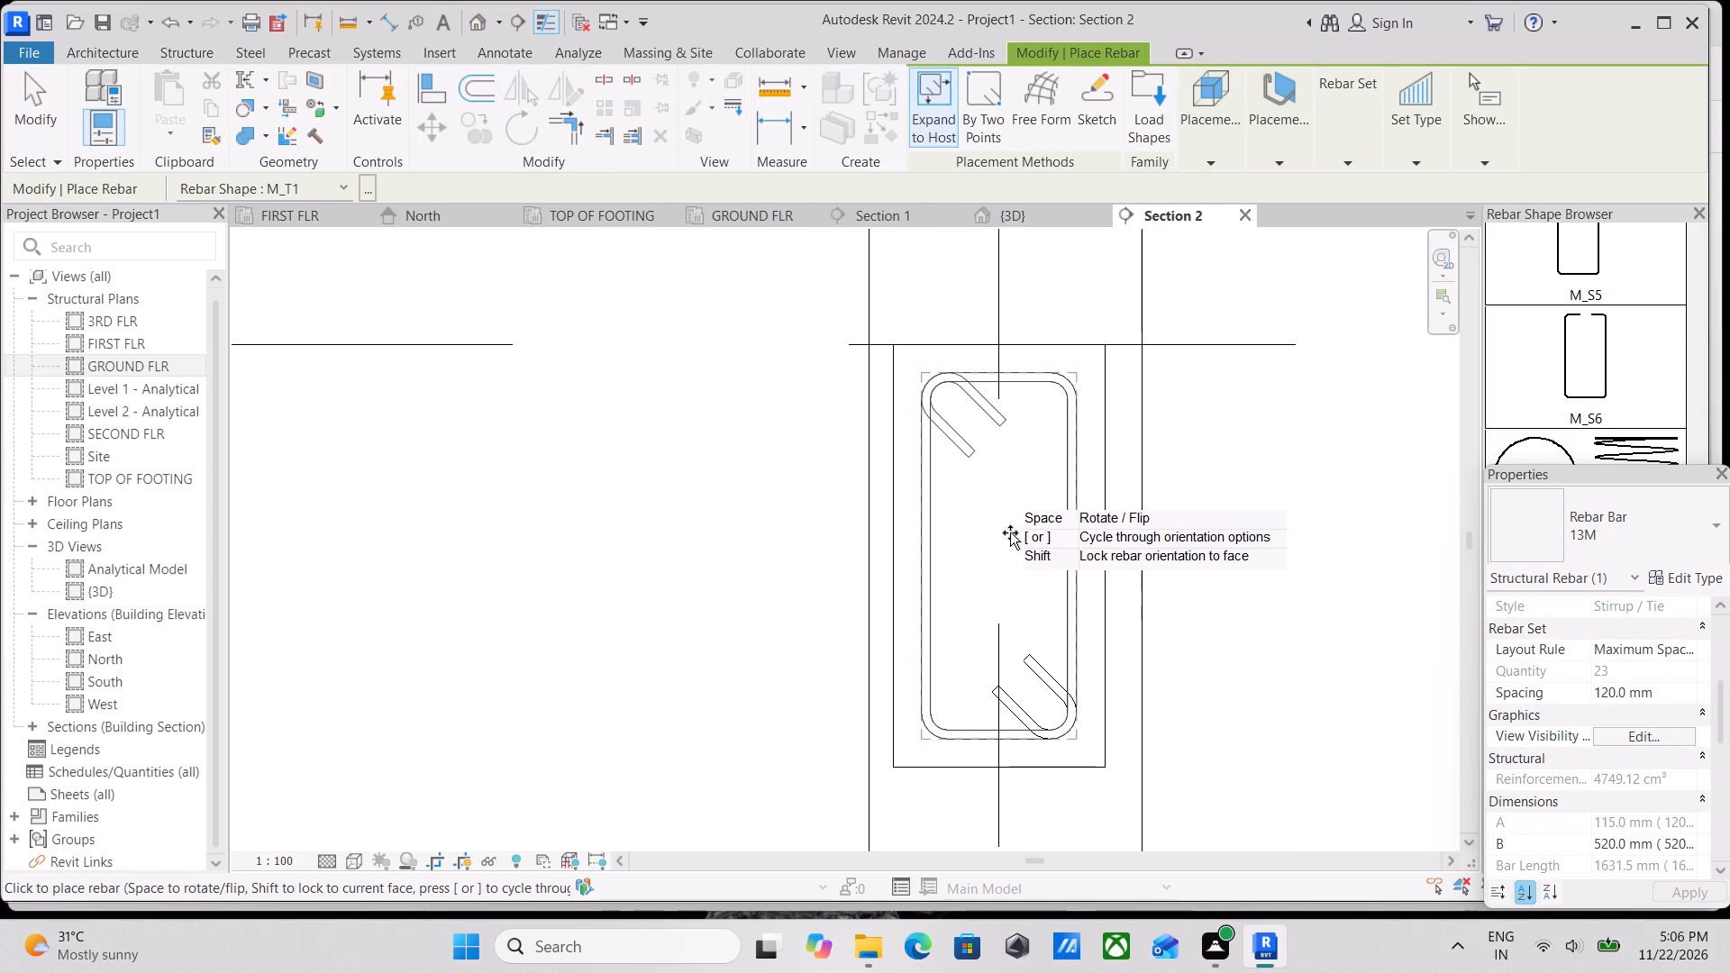
key(Escape)
Make the new stirrup set show unobscured in the {3D} view.
scroll(965, 530, up, 2)
click(970, 311)
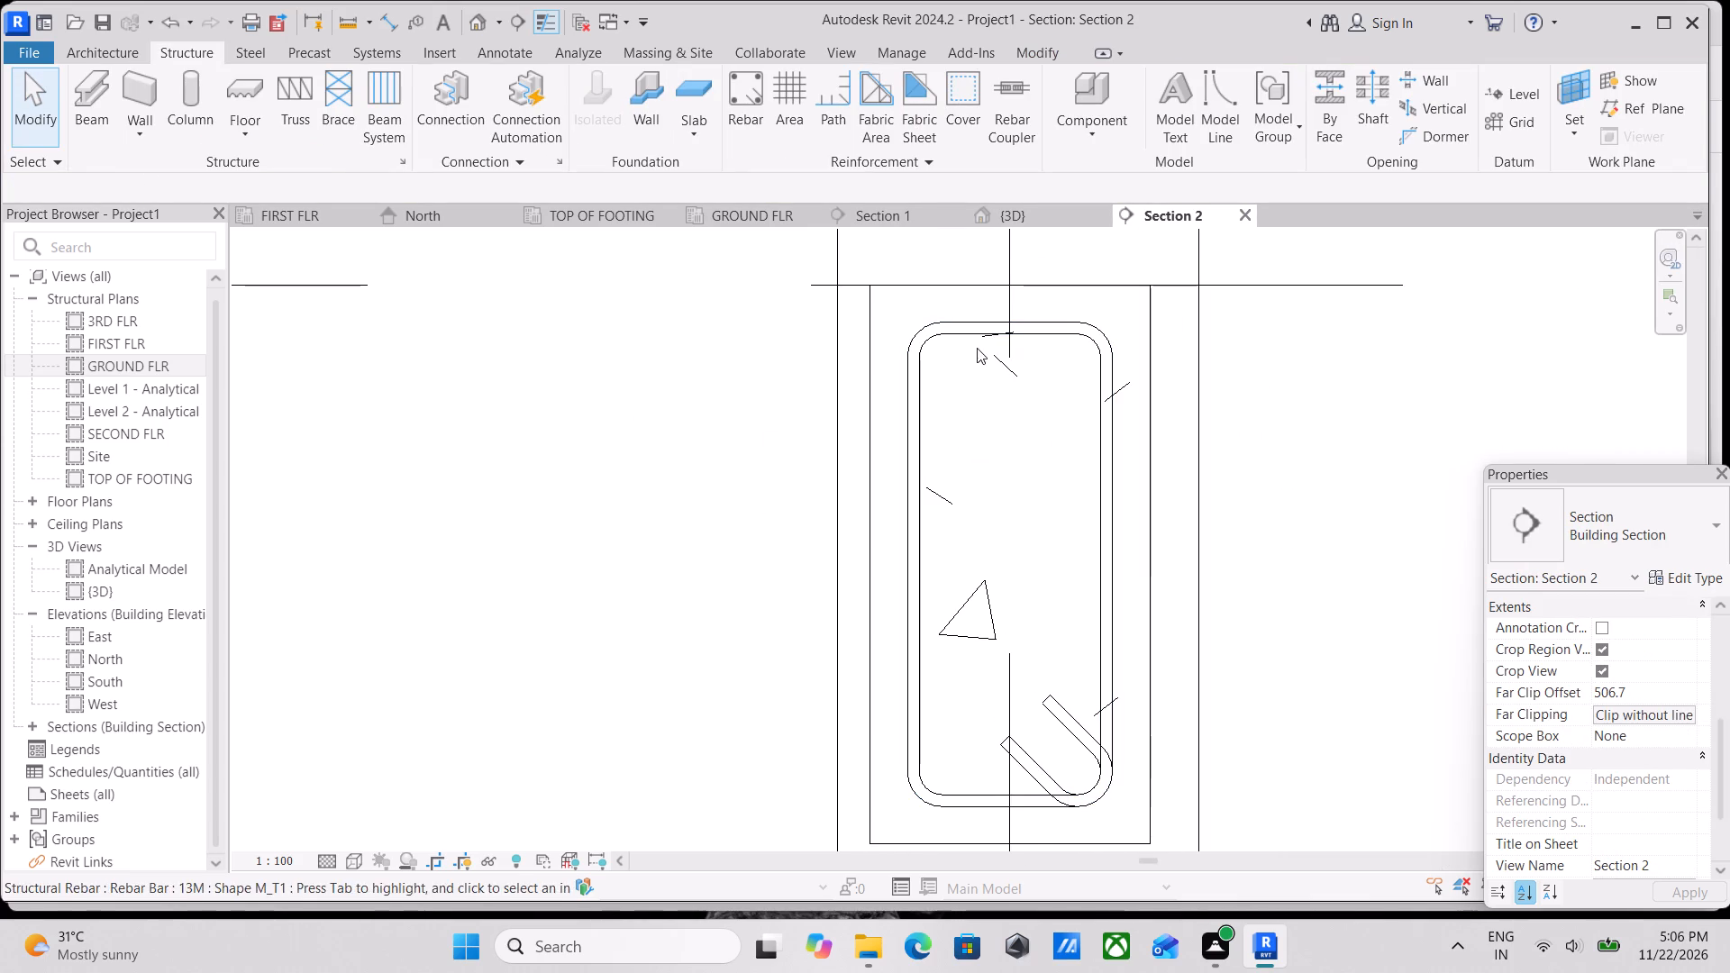
click(979, 331)
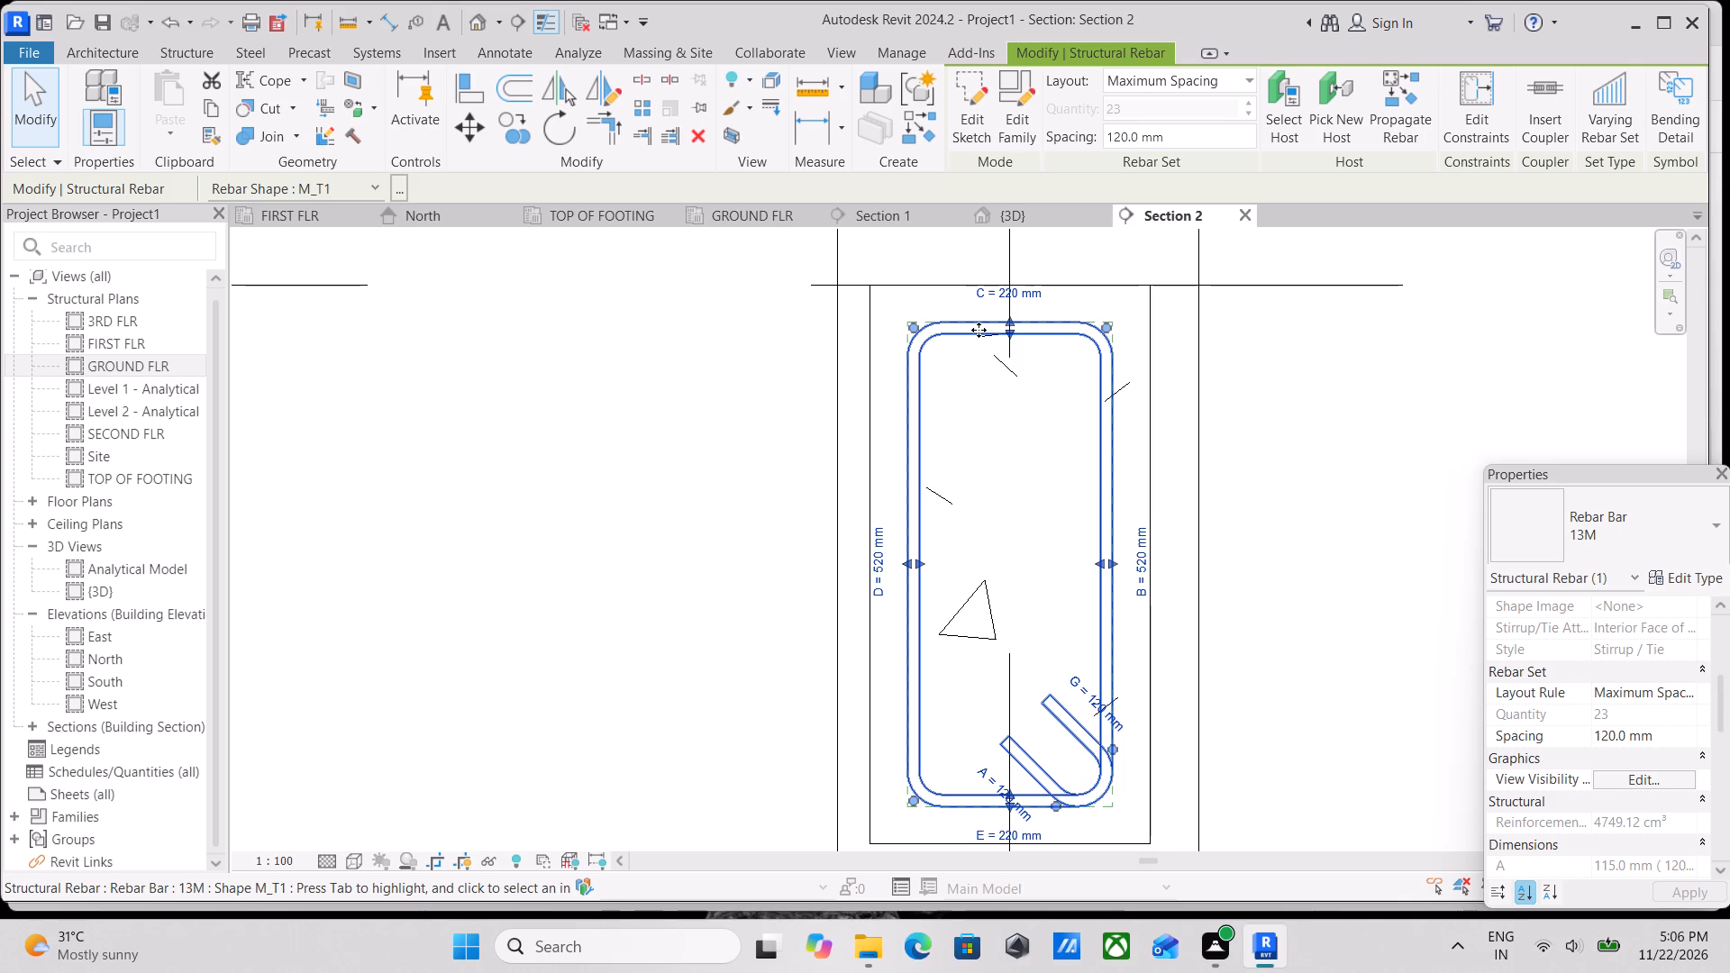
scroll(1086, 458, down, 1)
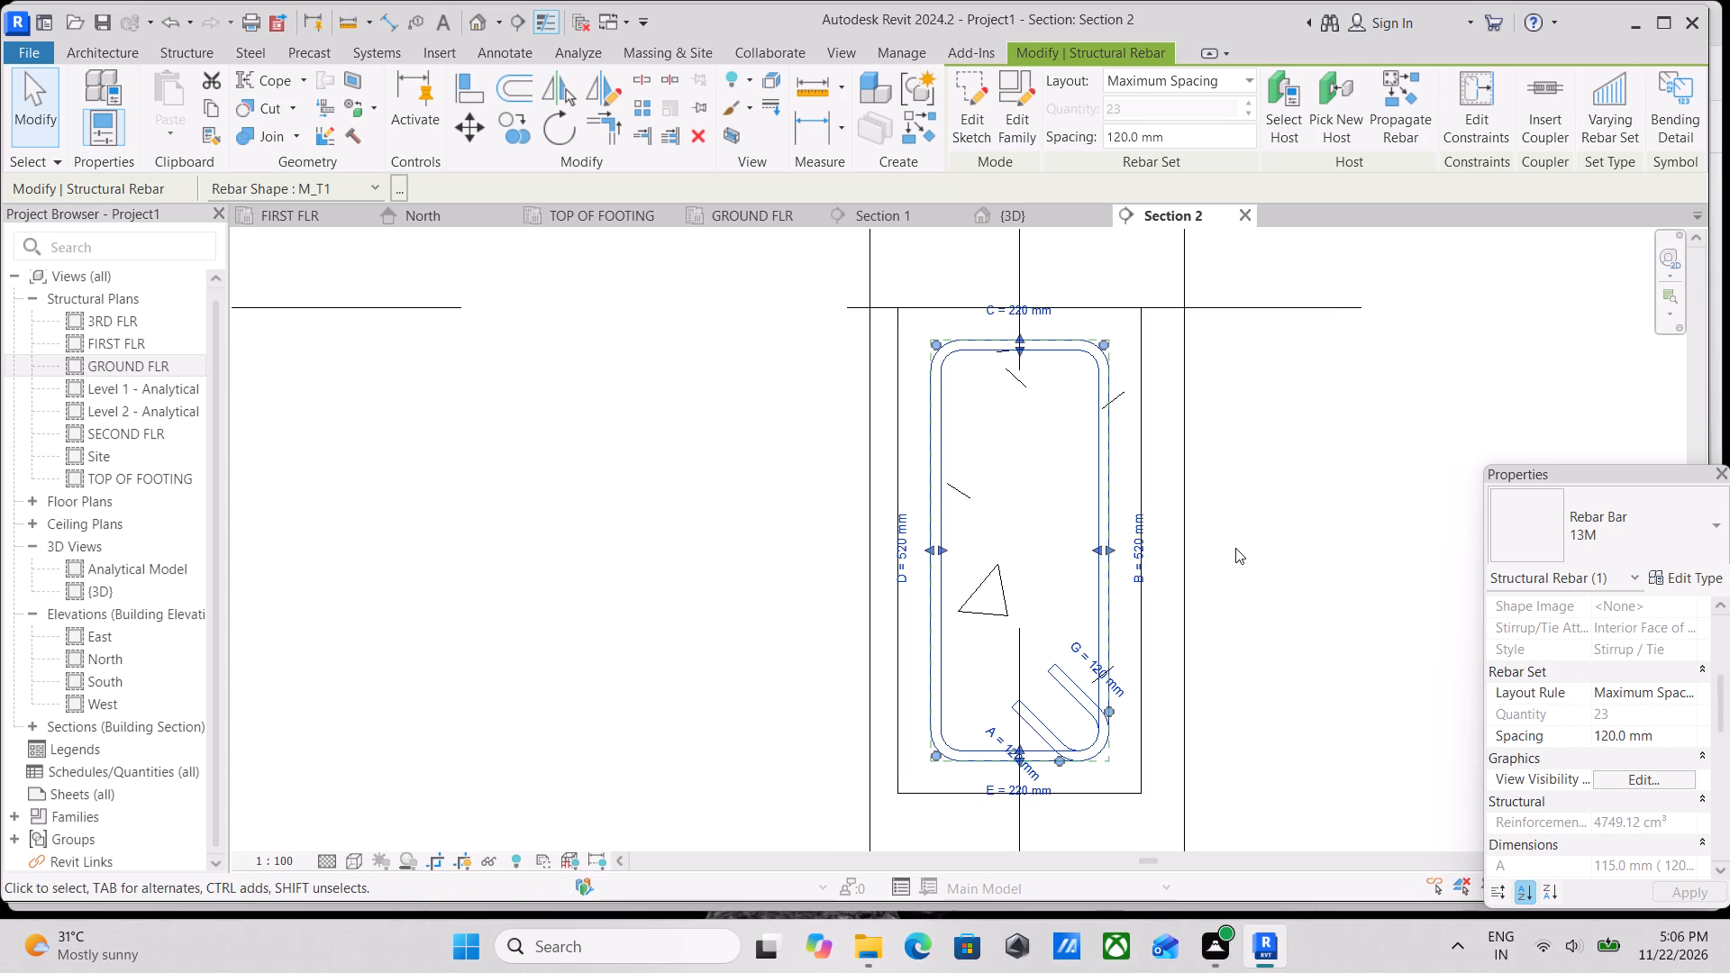
scroll(1082, 494, up, 2)
scroll(1070, 494, down, 2)
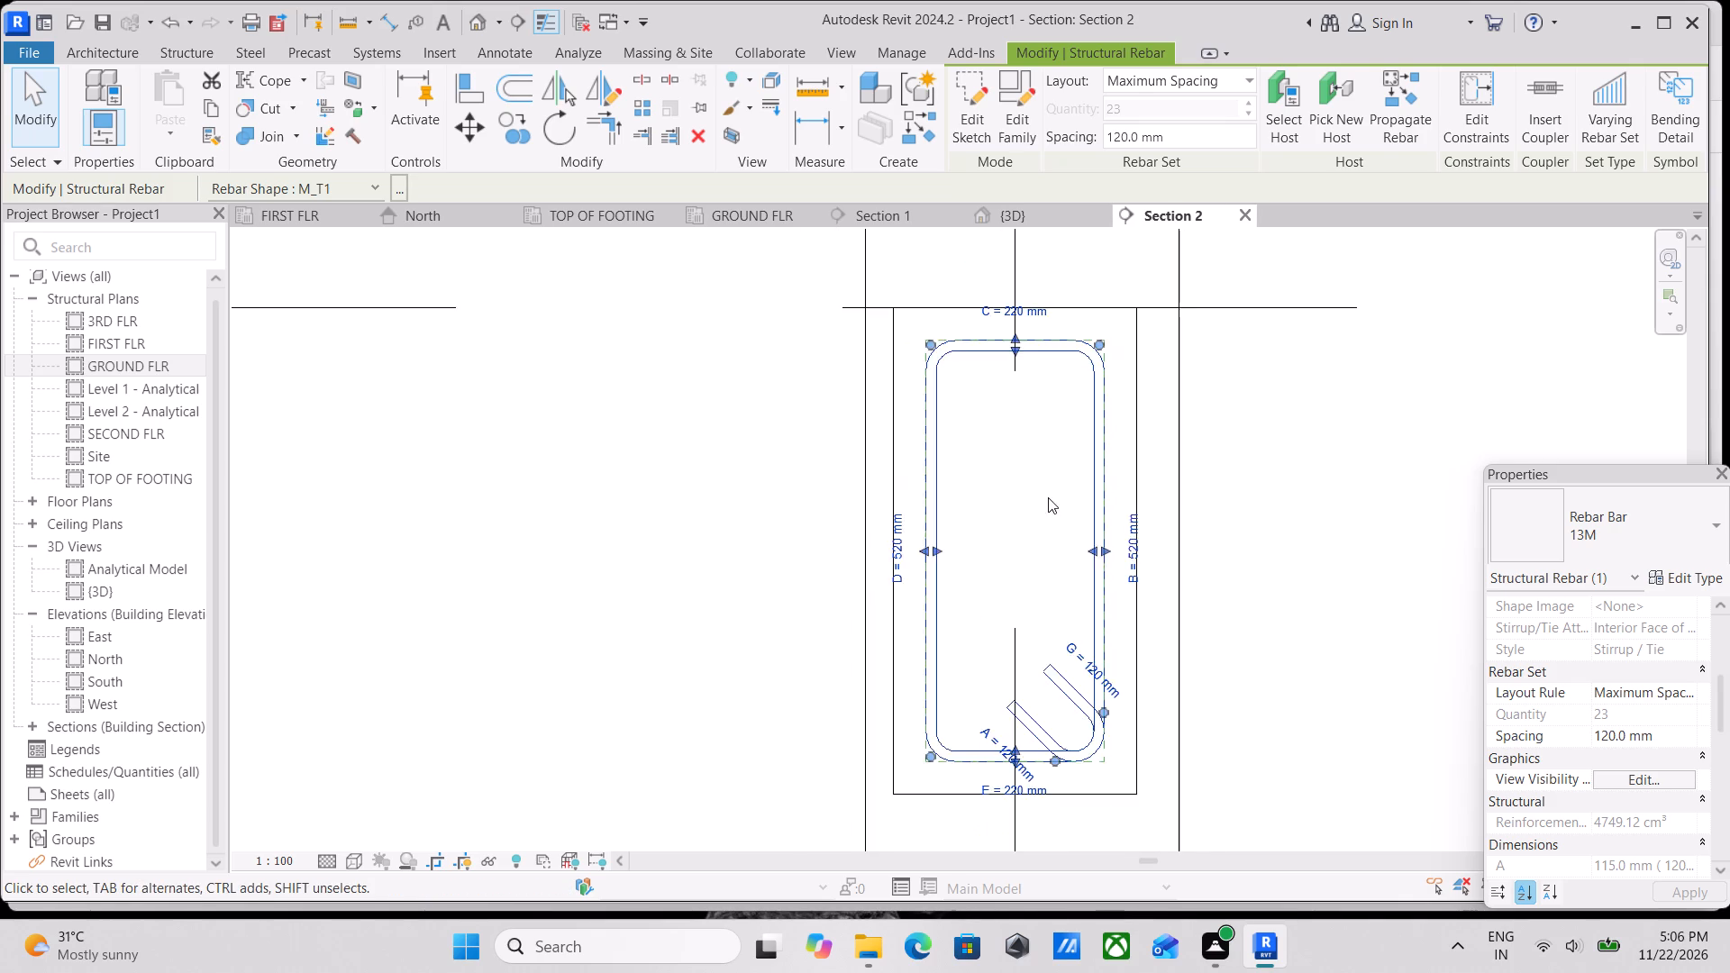
middle_drag(1049, 501, 1024, 619)
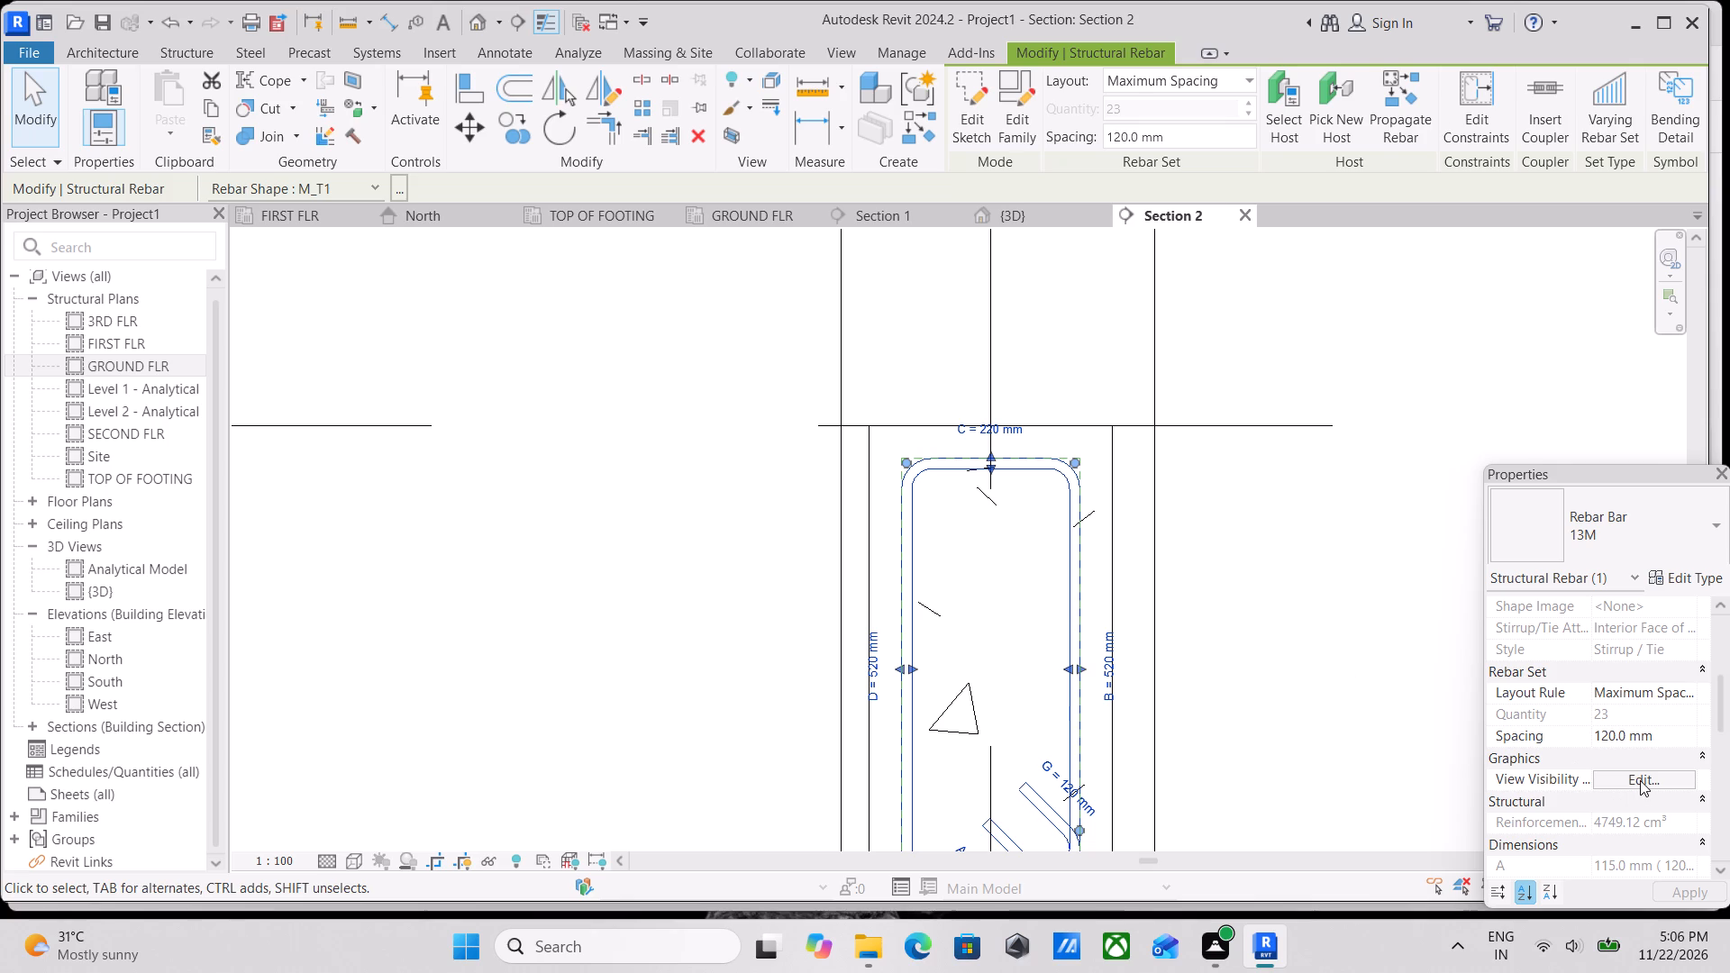
click(1640, 780)
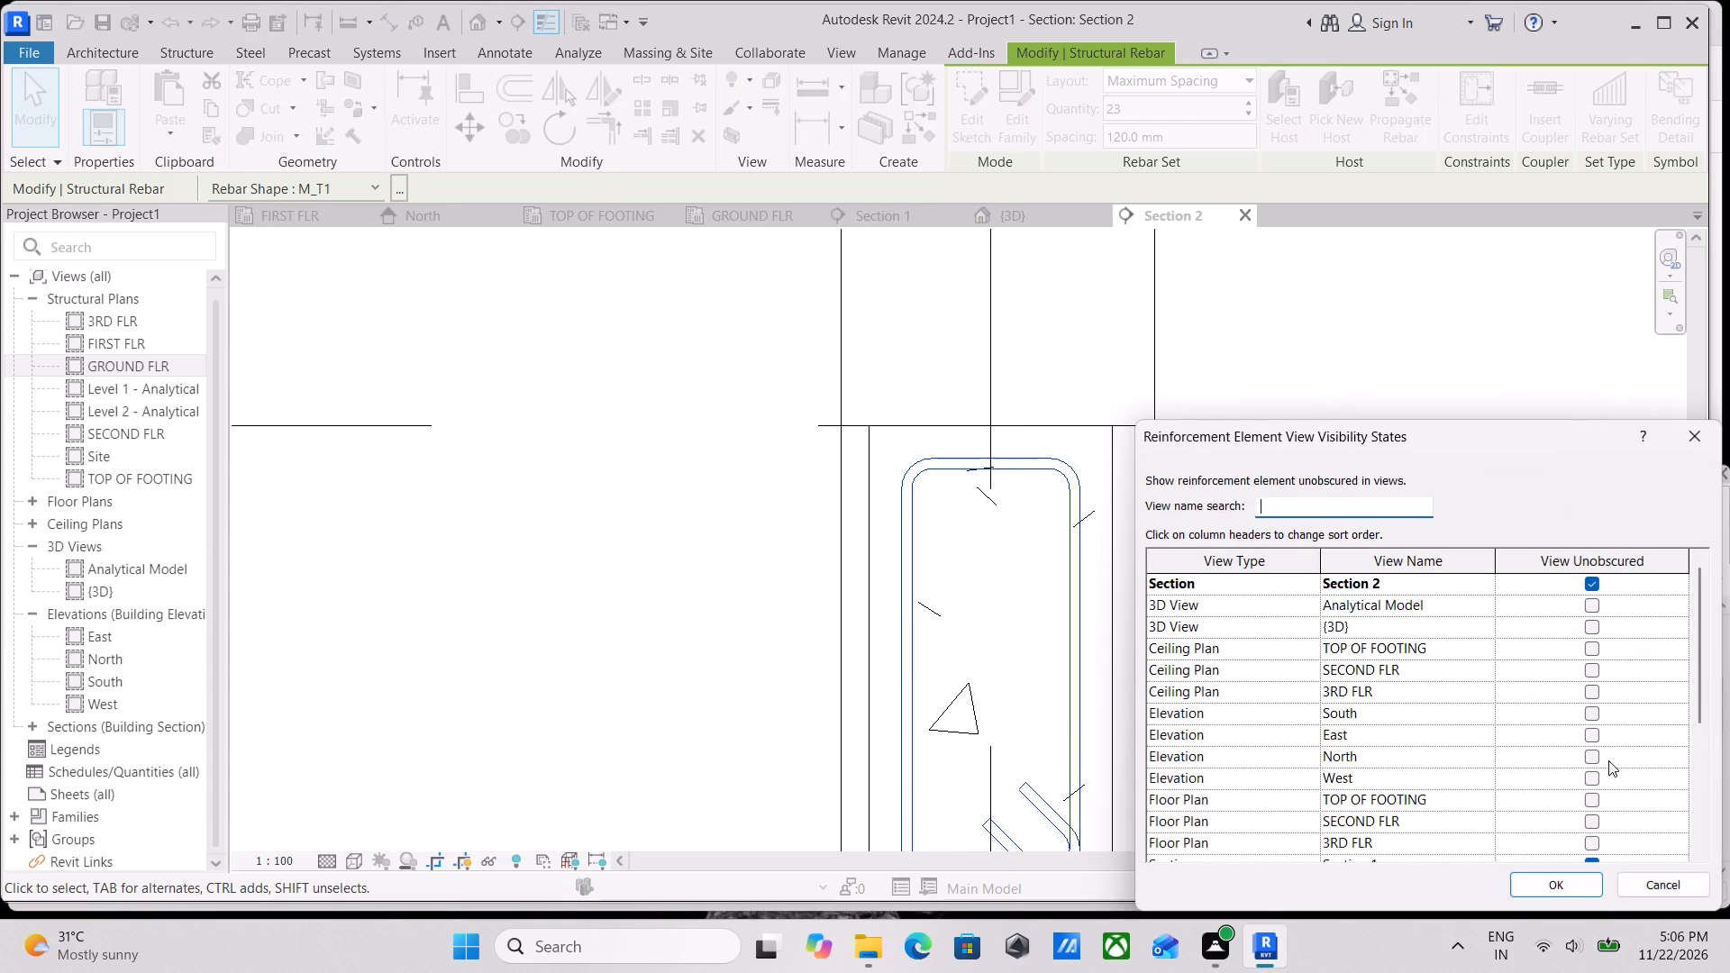
click(1595, 621)
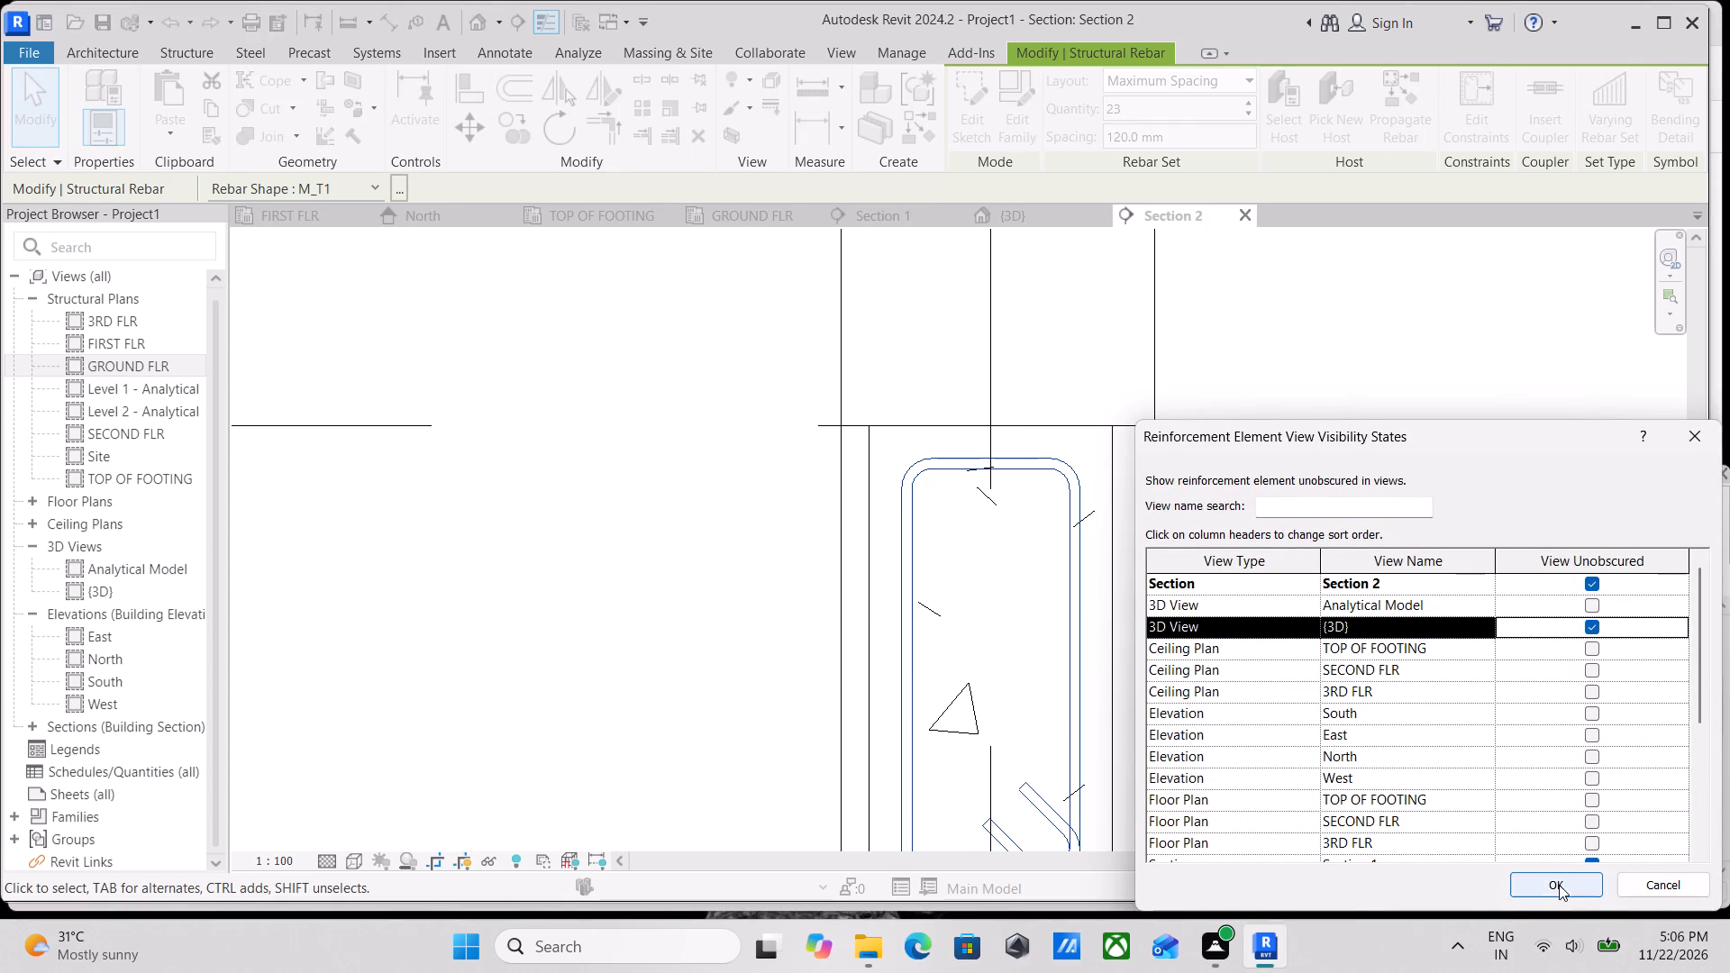
click(1559, 885)
scroll(1225, 578, up, 1)
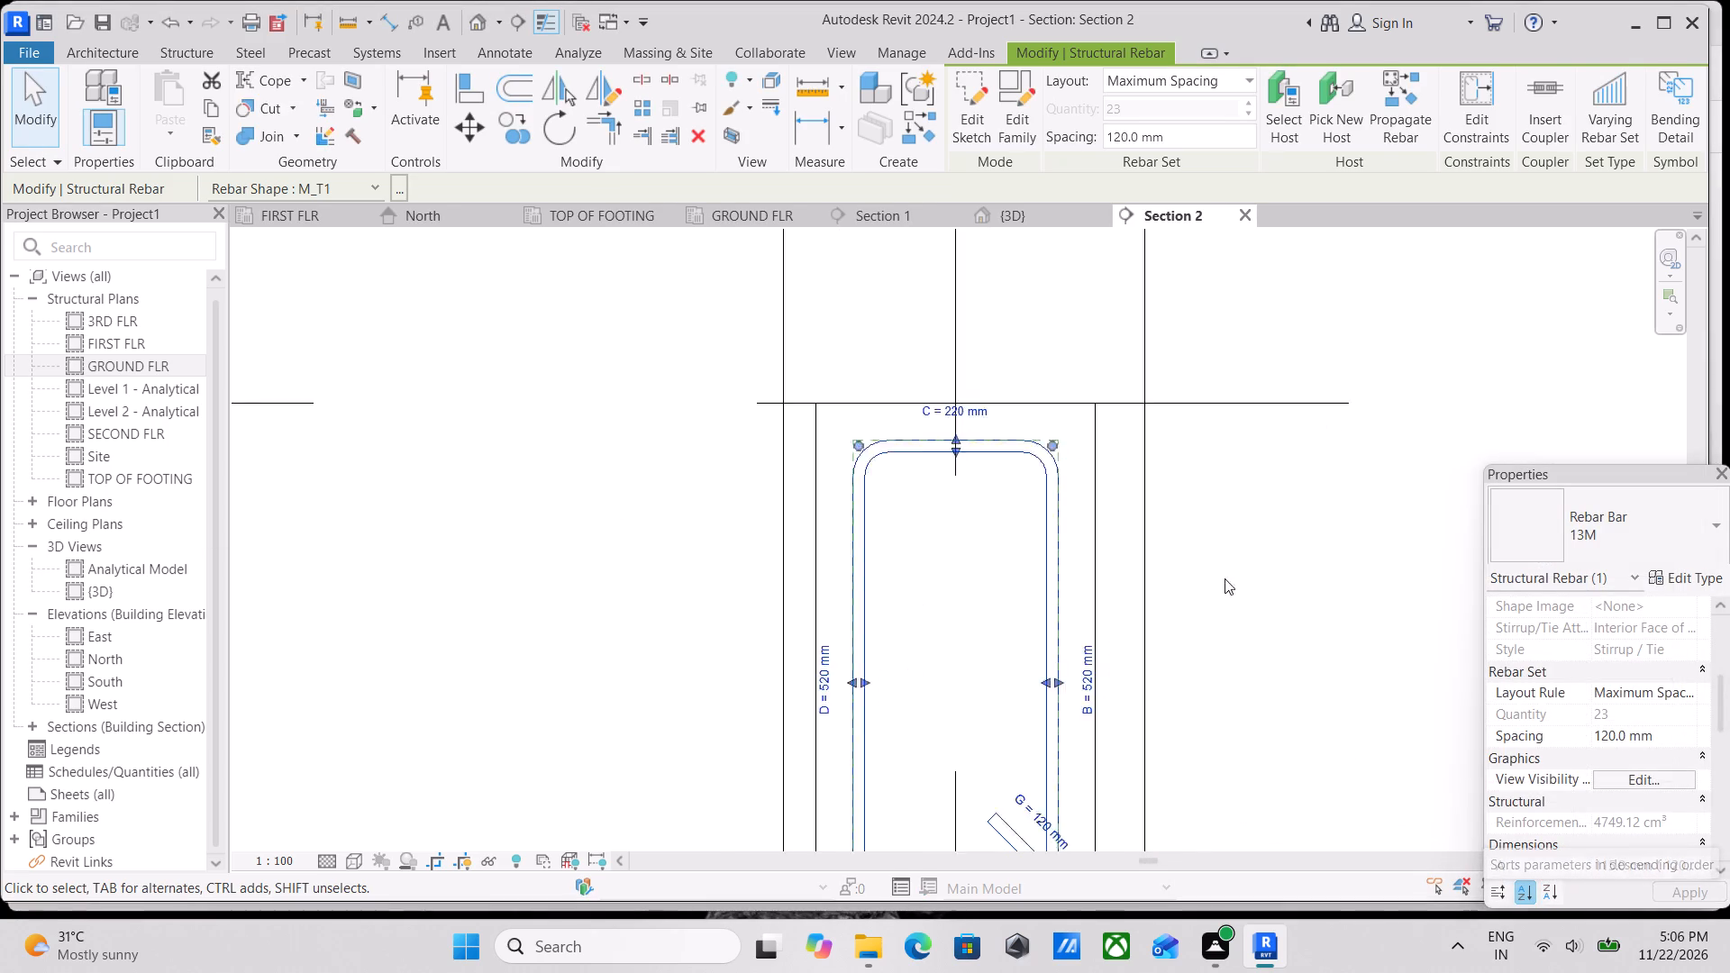
scroll(1225, 578, up, 2)
scroll(716, 408, up, 2)
key(Escape)
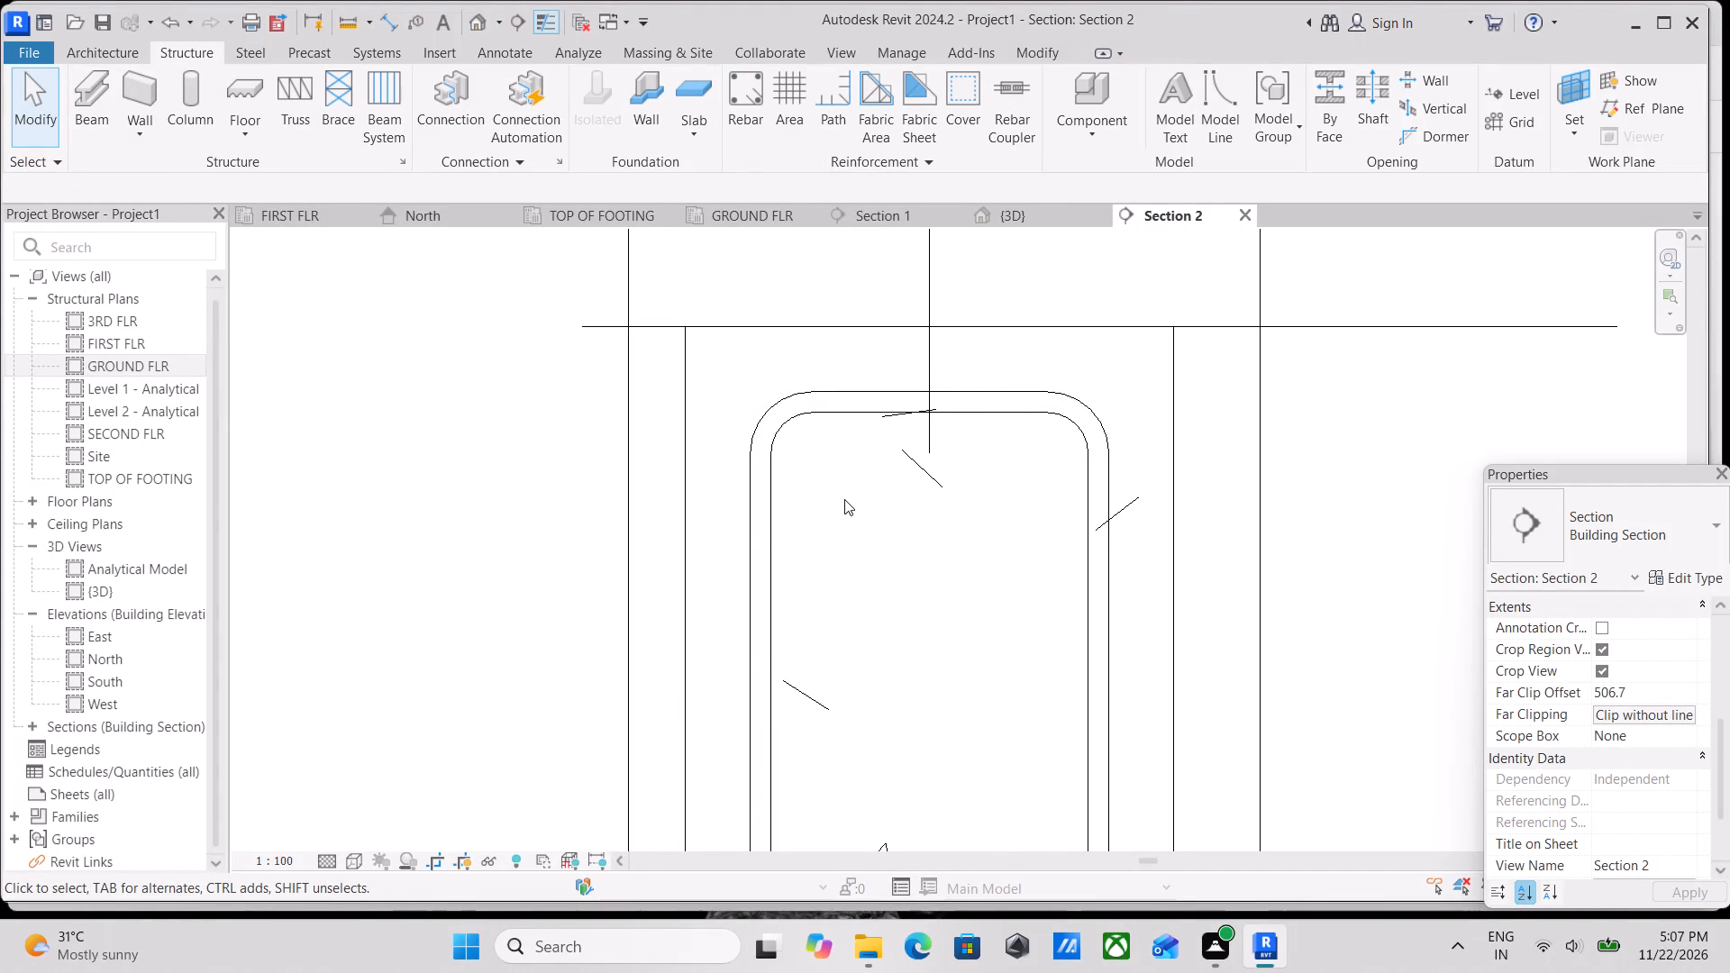
Place straight 13M bars of shape M_00 perpendicular to cover, inside the stirrup's right leg, about 231 mm from the beam's left face.
click(747, 123)
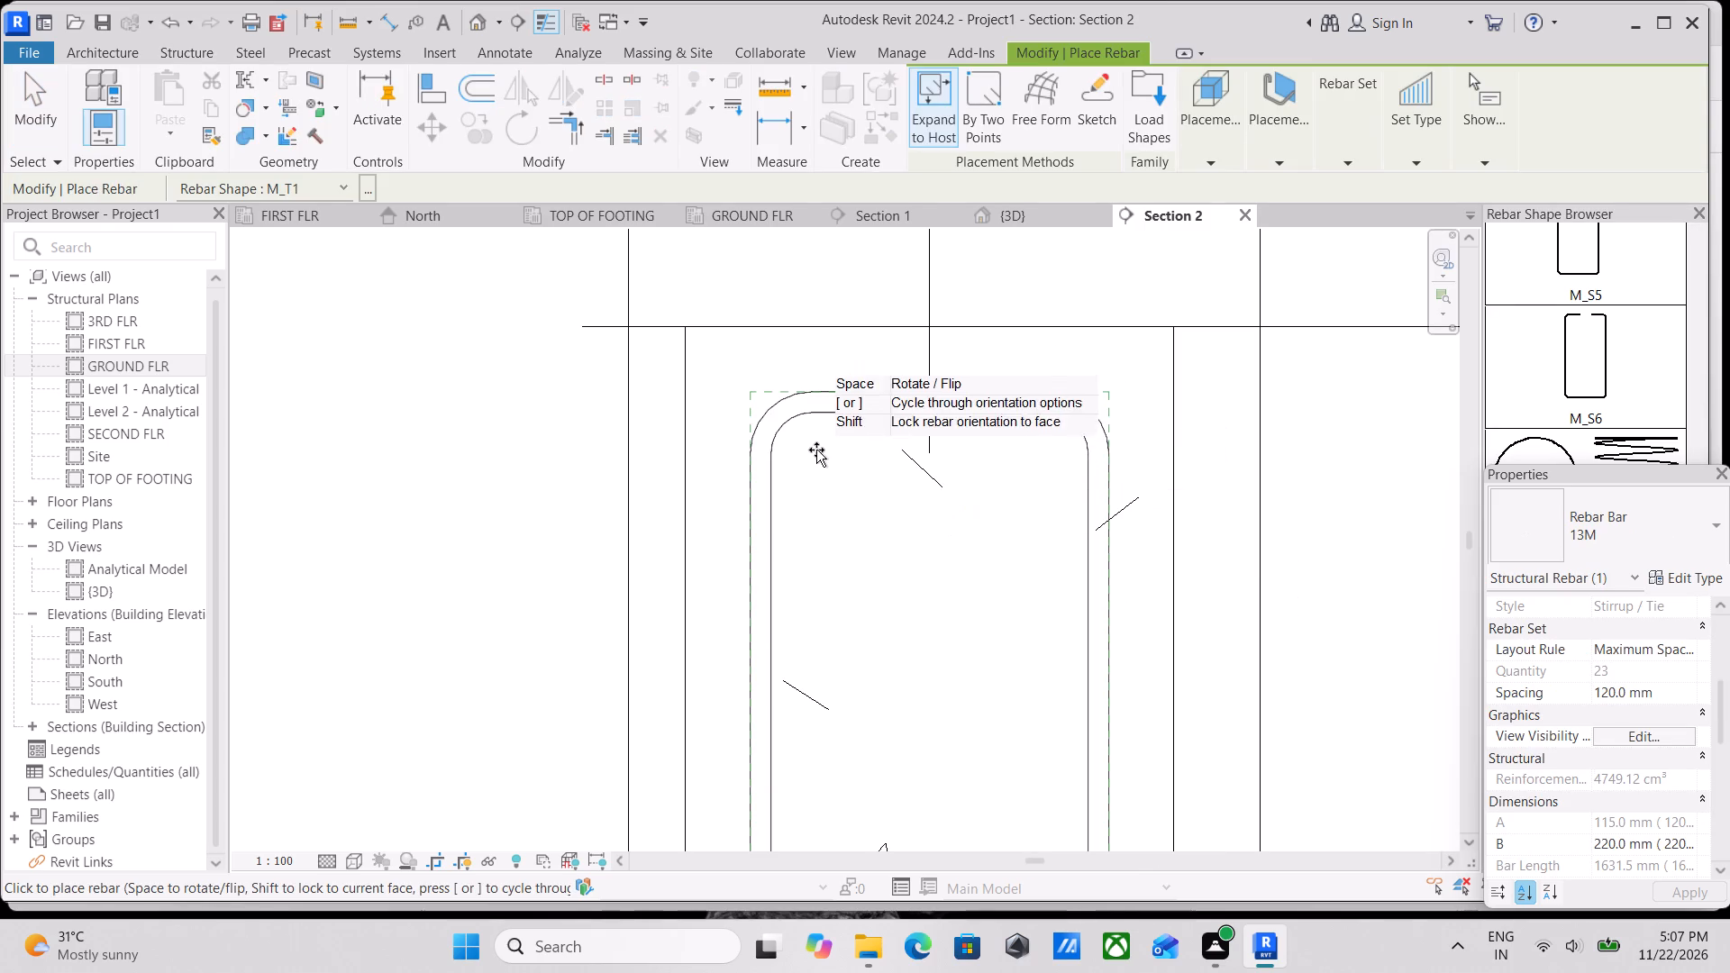
click(1272, 155)
click(1268, 196)
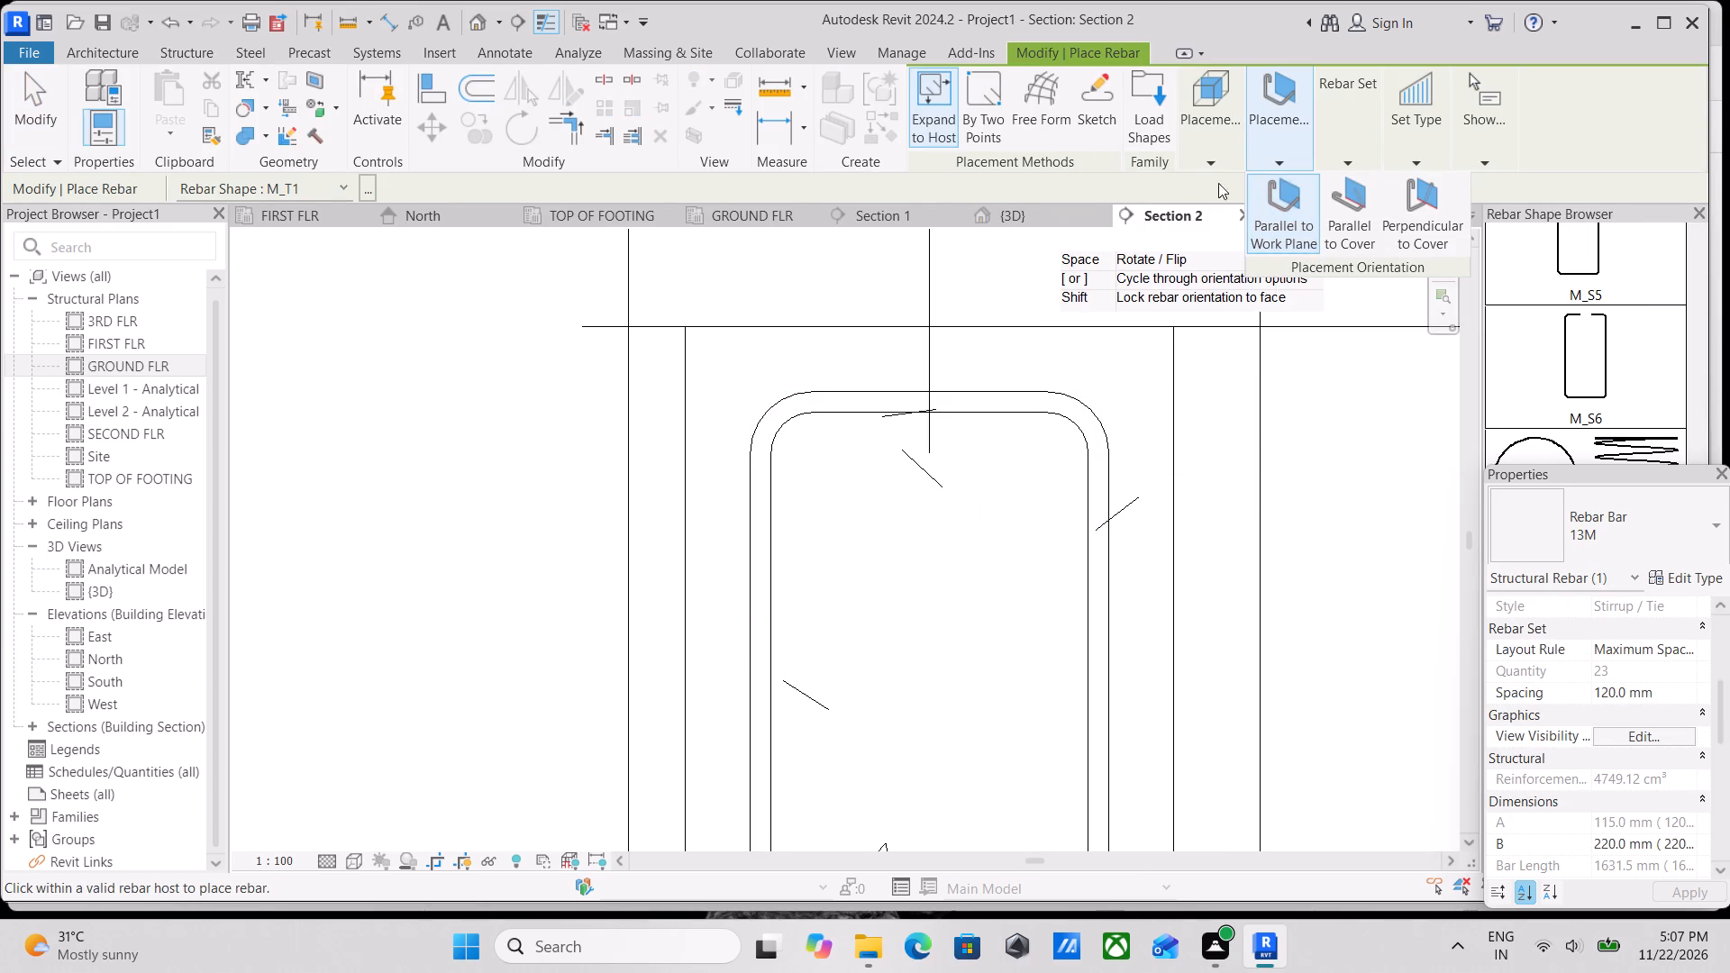
scroll(1641, 362, up, 18)
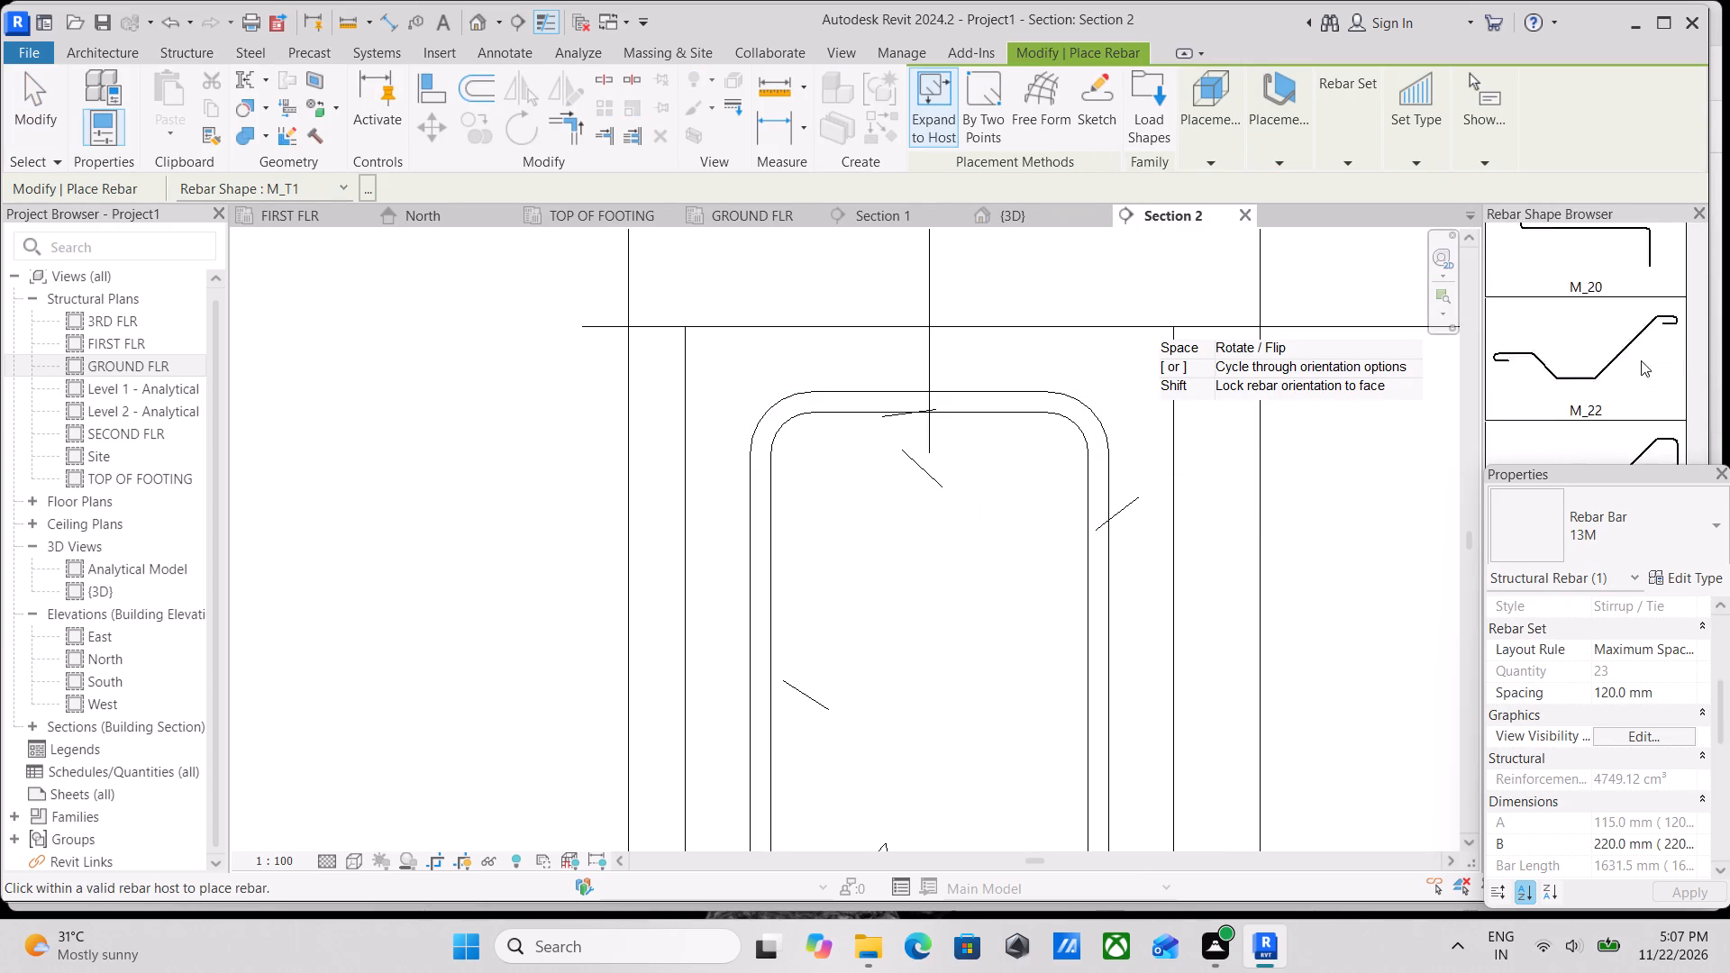
scroll(1641, 360, up, 20)
scroll(1641, 360, up, 13)
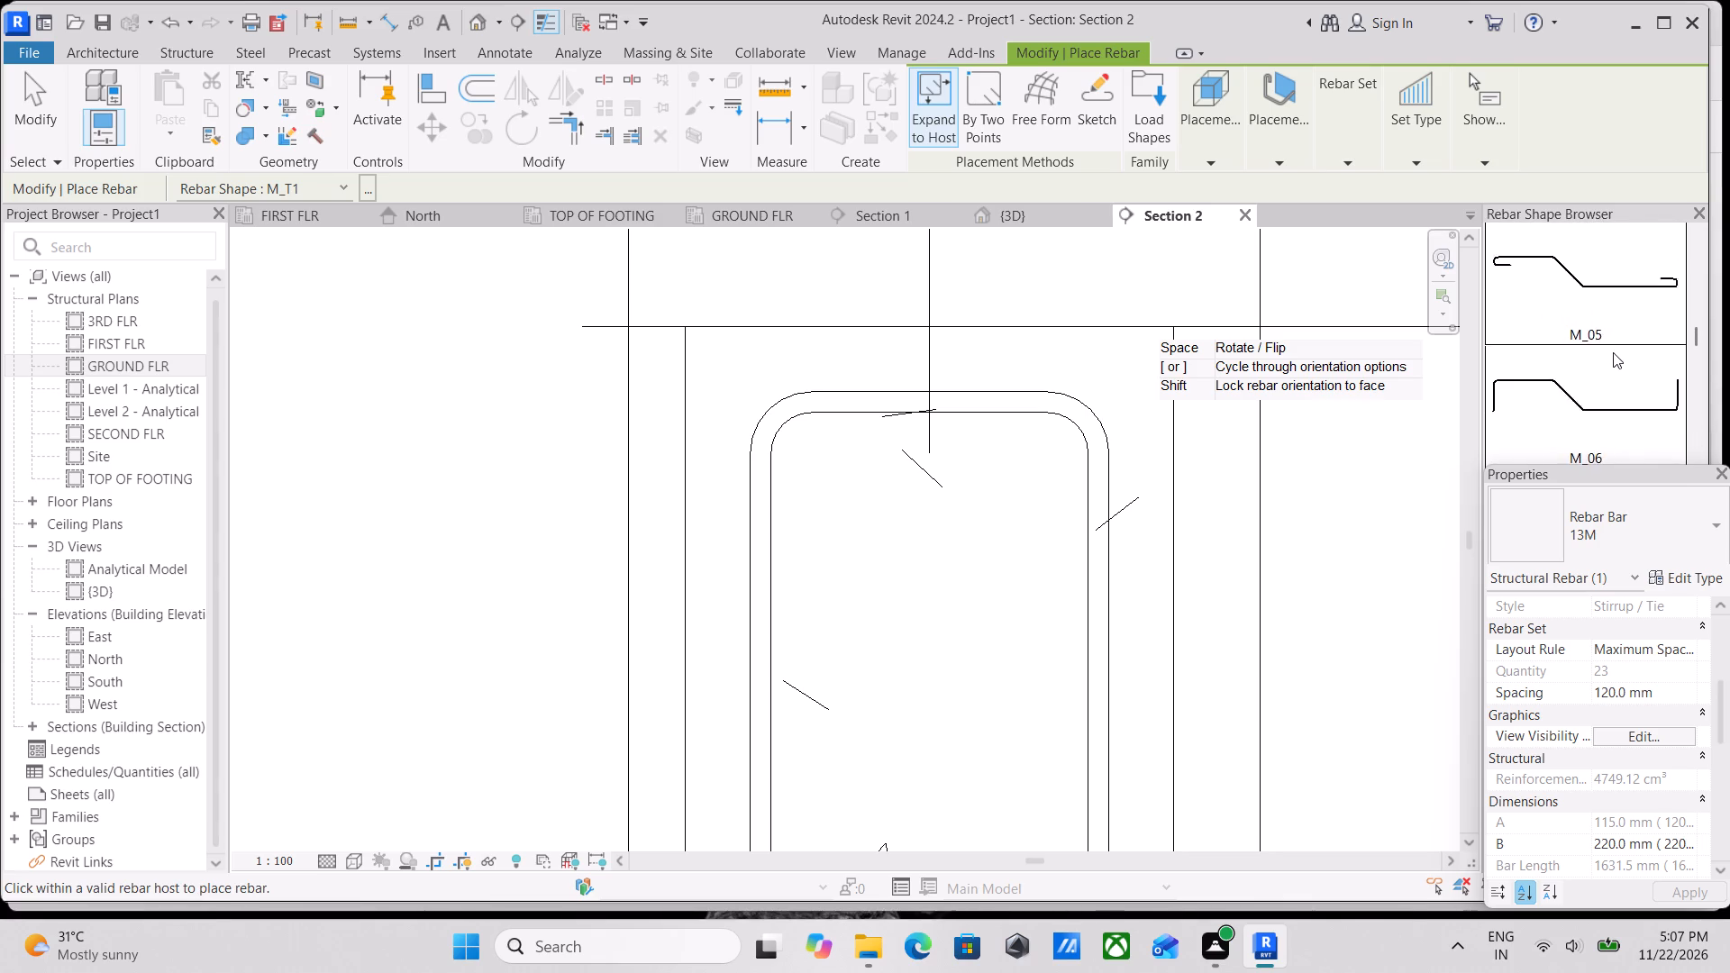
scroll(1613, 352, up, 18)
click(1607, 287)
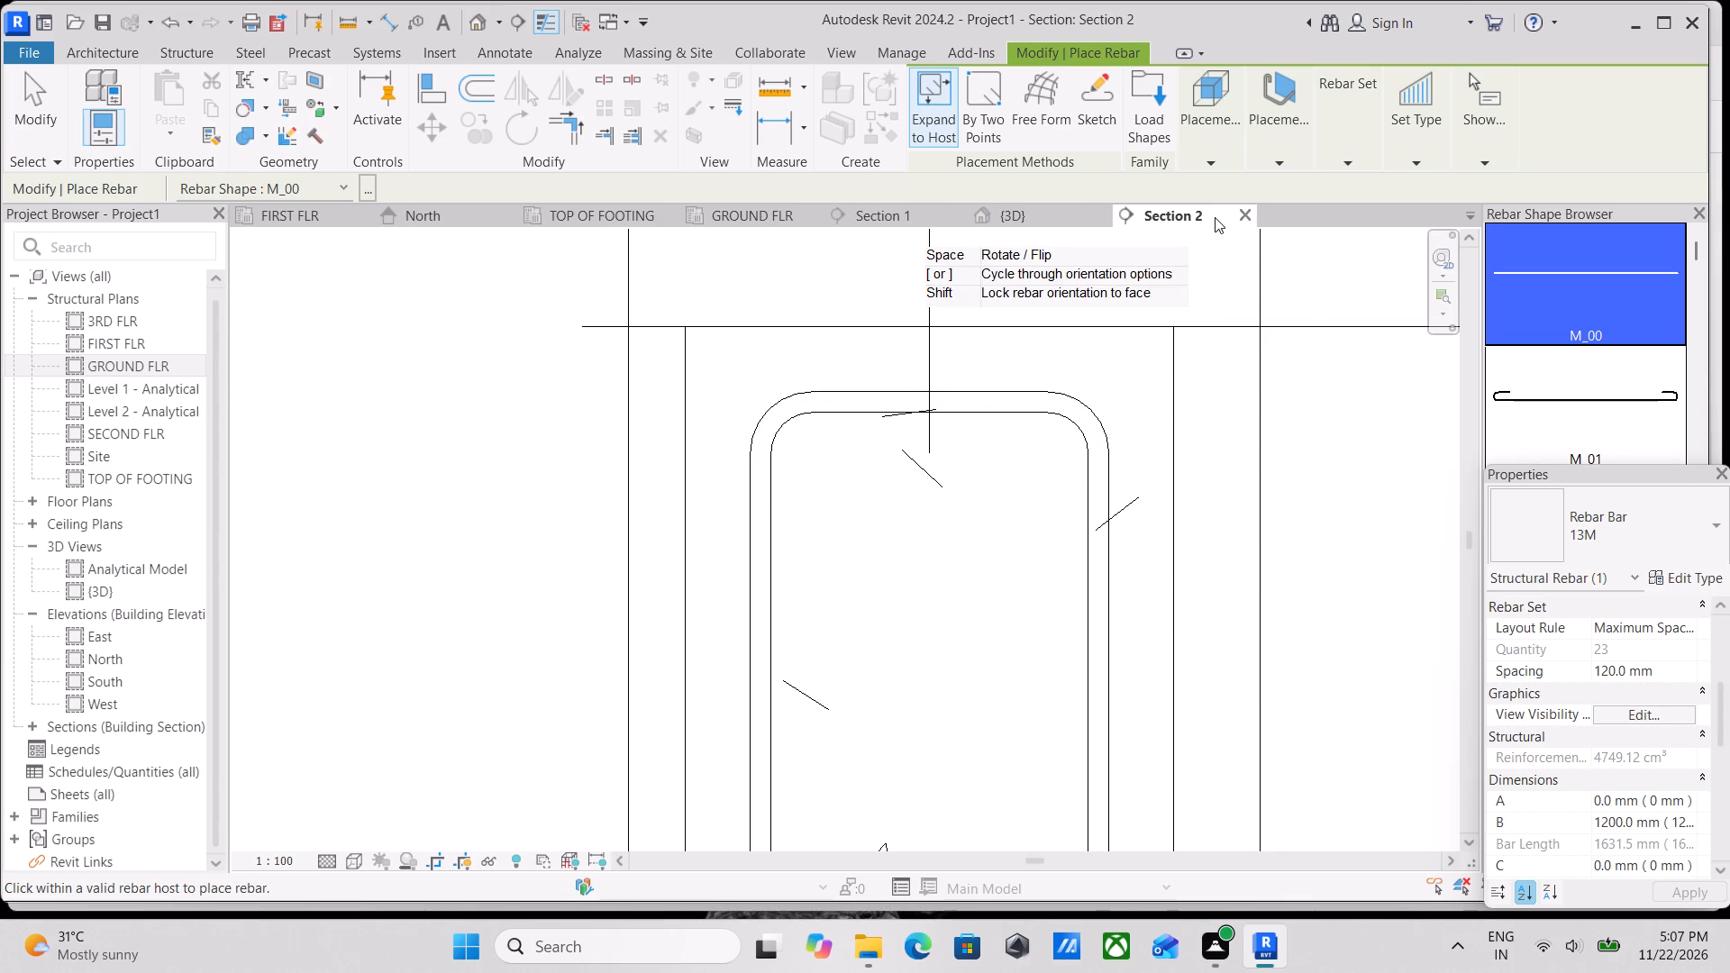
click(1270, 155)
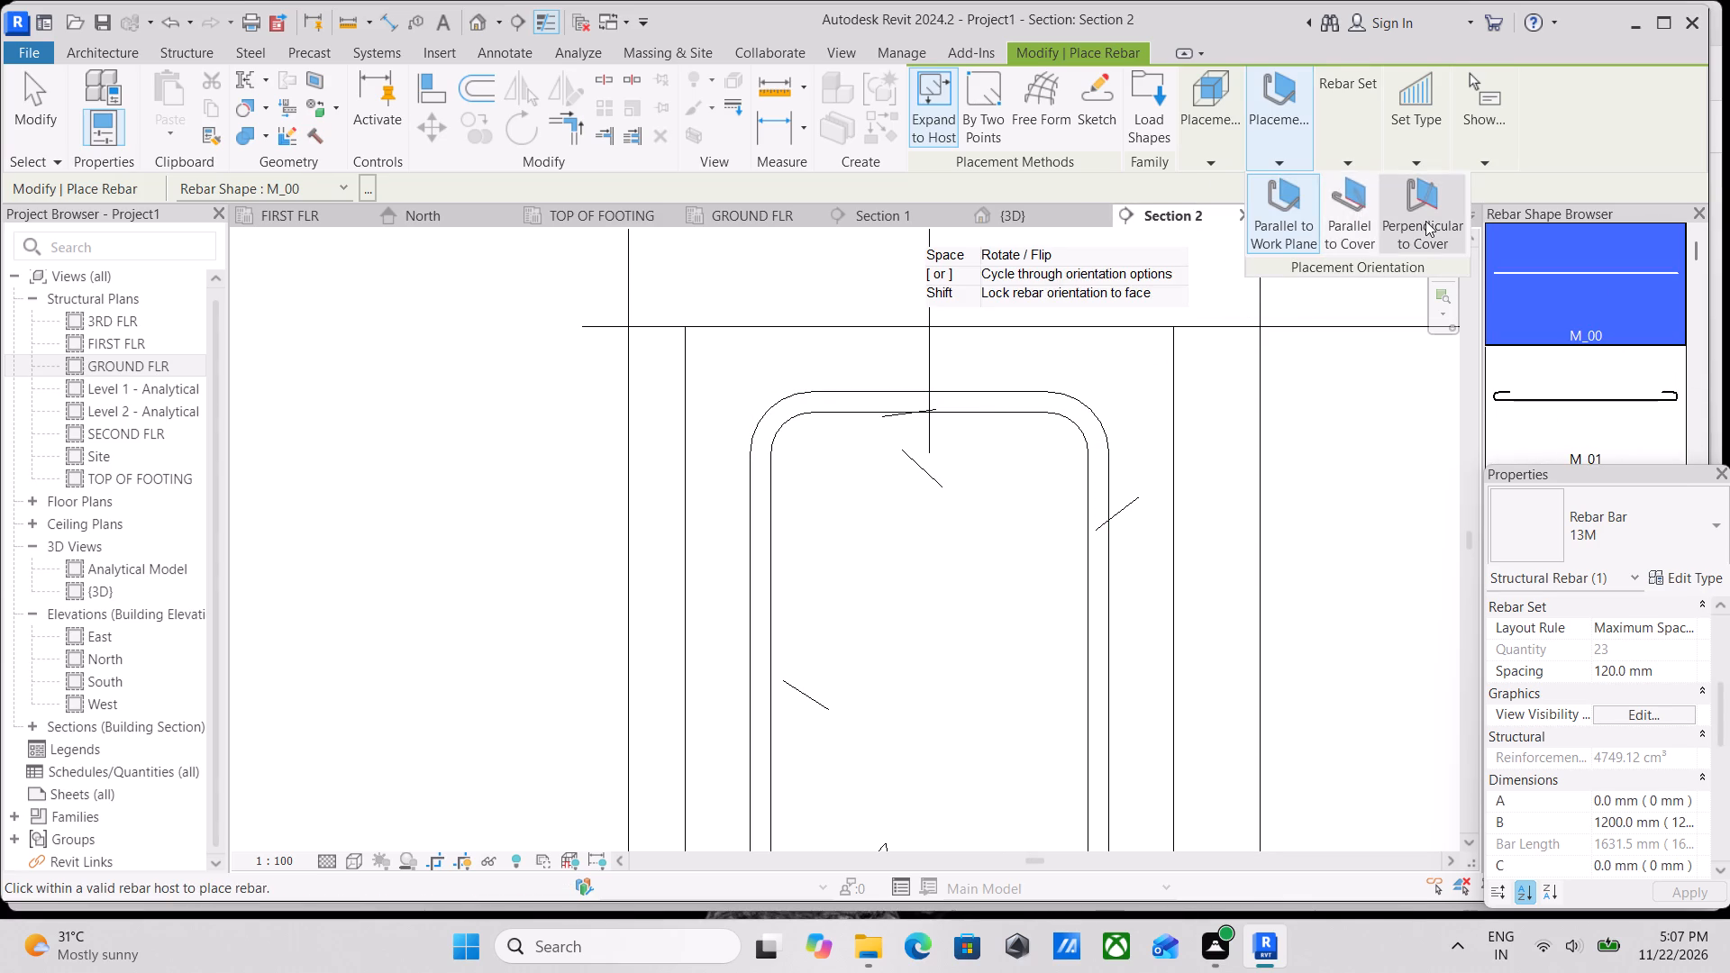
click(1425, 221)
middle_drag(1043, 516, 1088, 299)
scroll(1096, 380, down, 5)
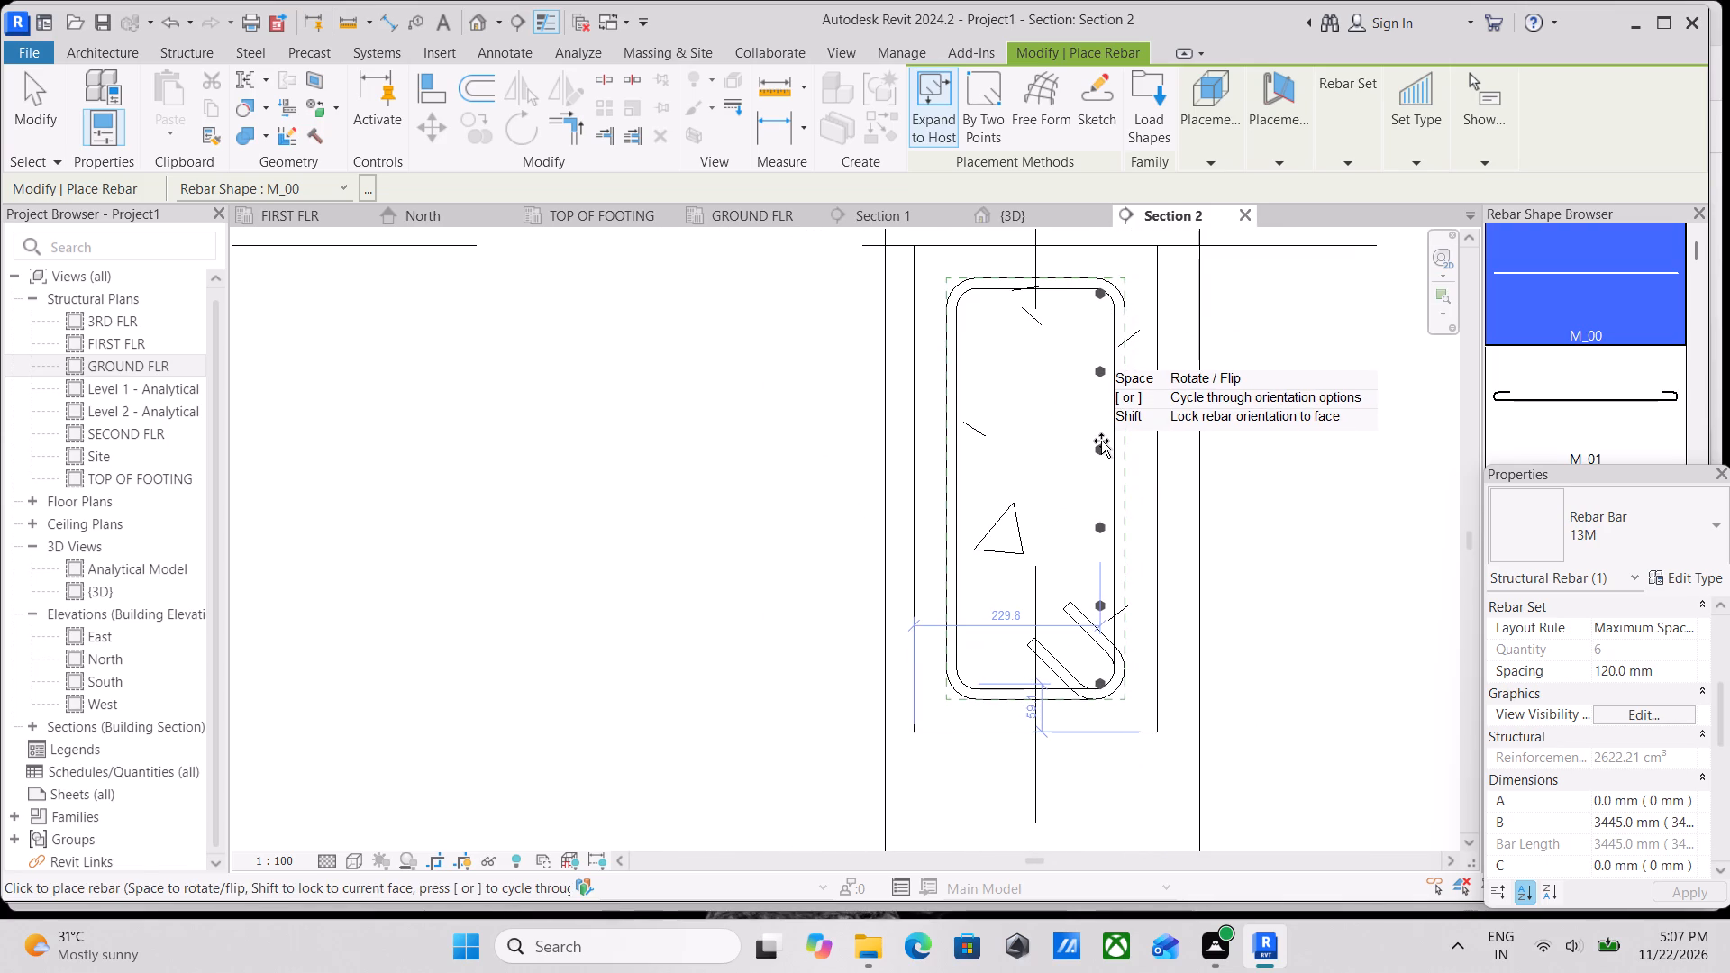
click(1101, 441)
key(Escape)
scroll(1102, 486, up, 4)
key(Escape)
Set the layout of the straight bar set to Fixed Number with a quantity of 4.
click(1111, 420)
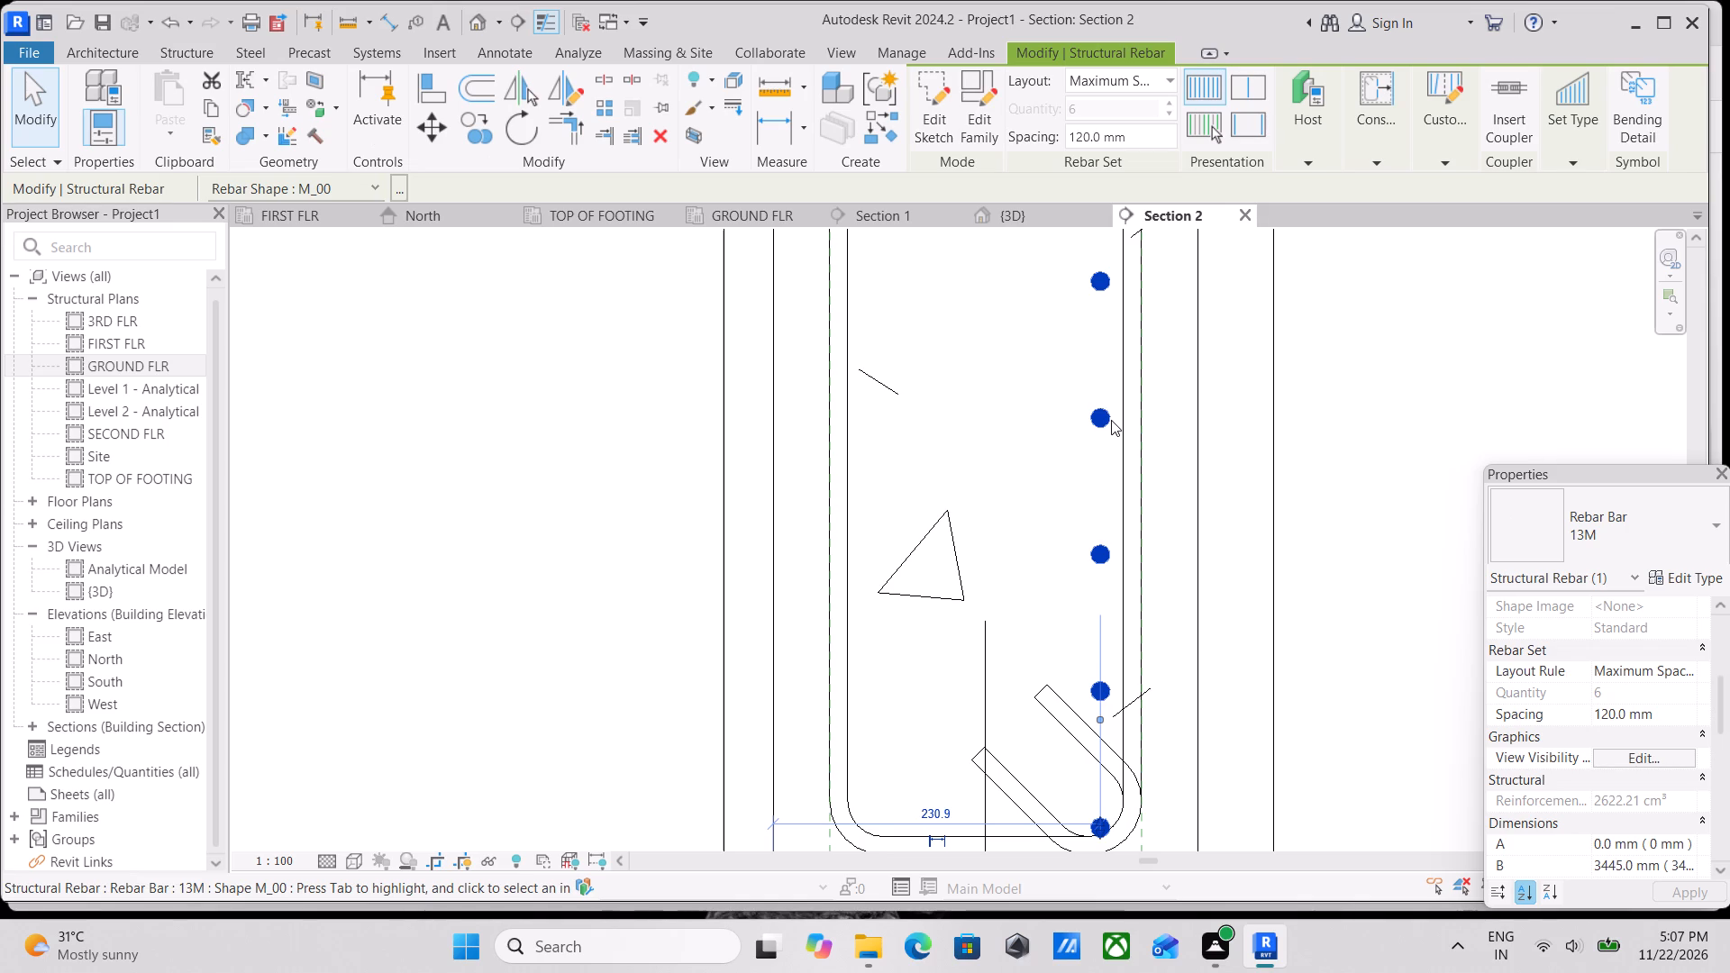
click(1143, 76)
click(1117, 139)
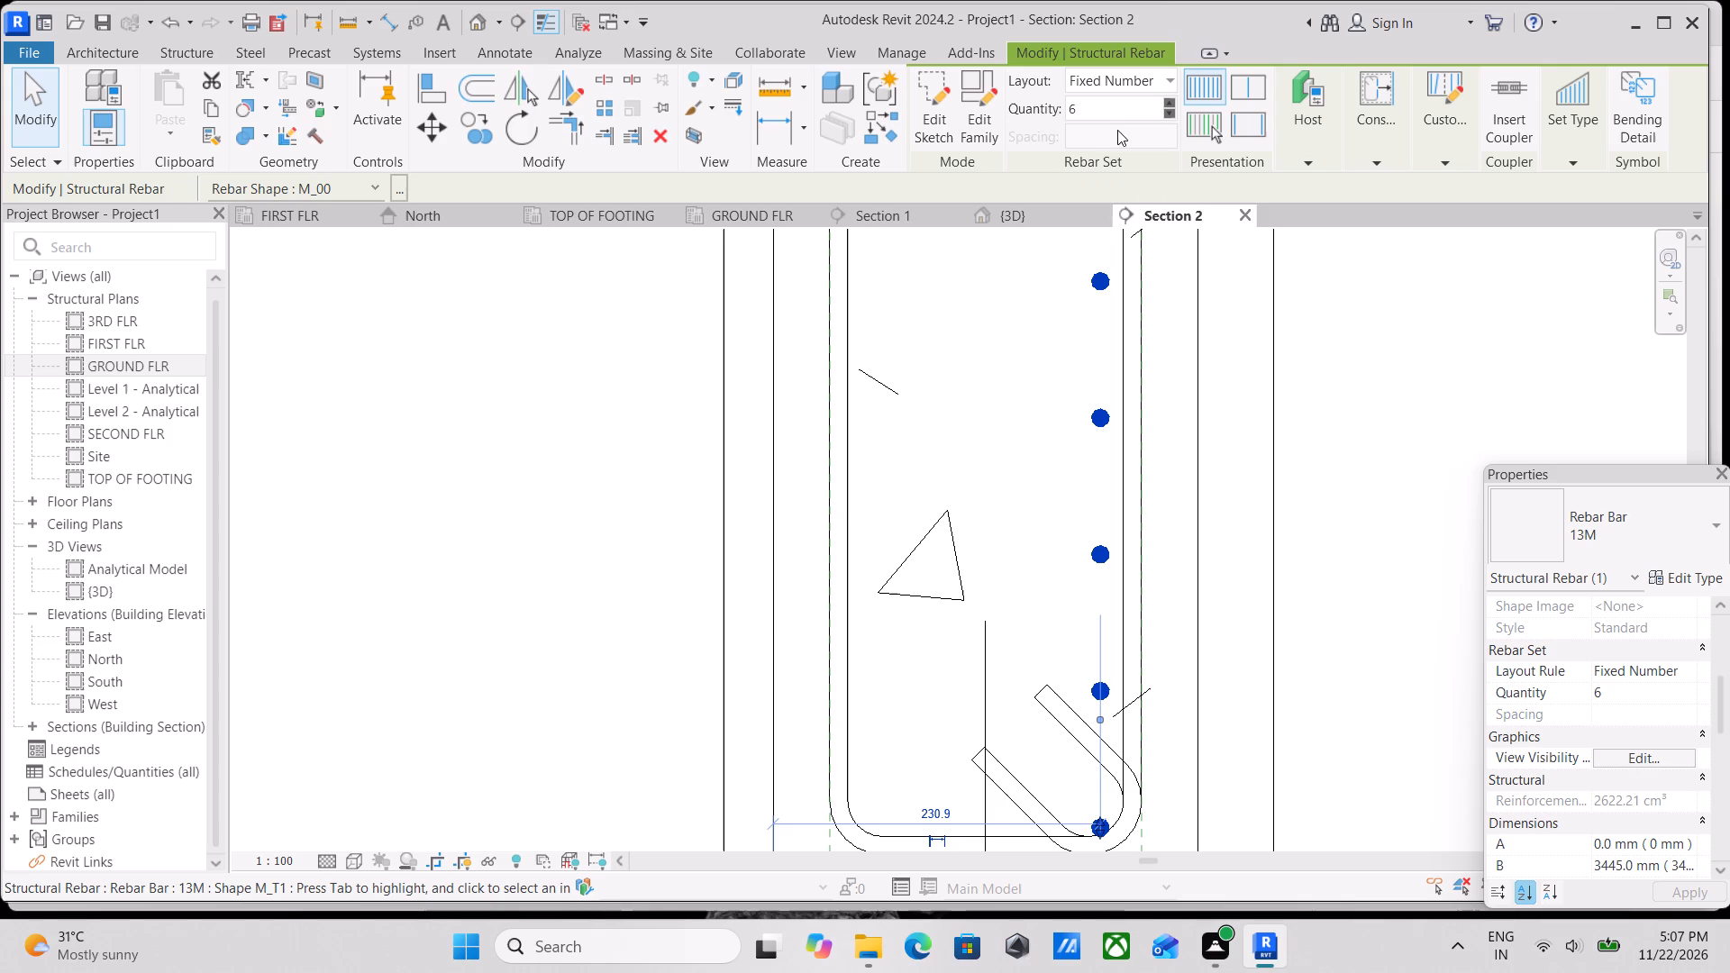
click(1118, 113)
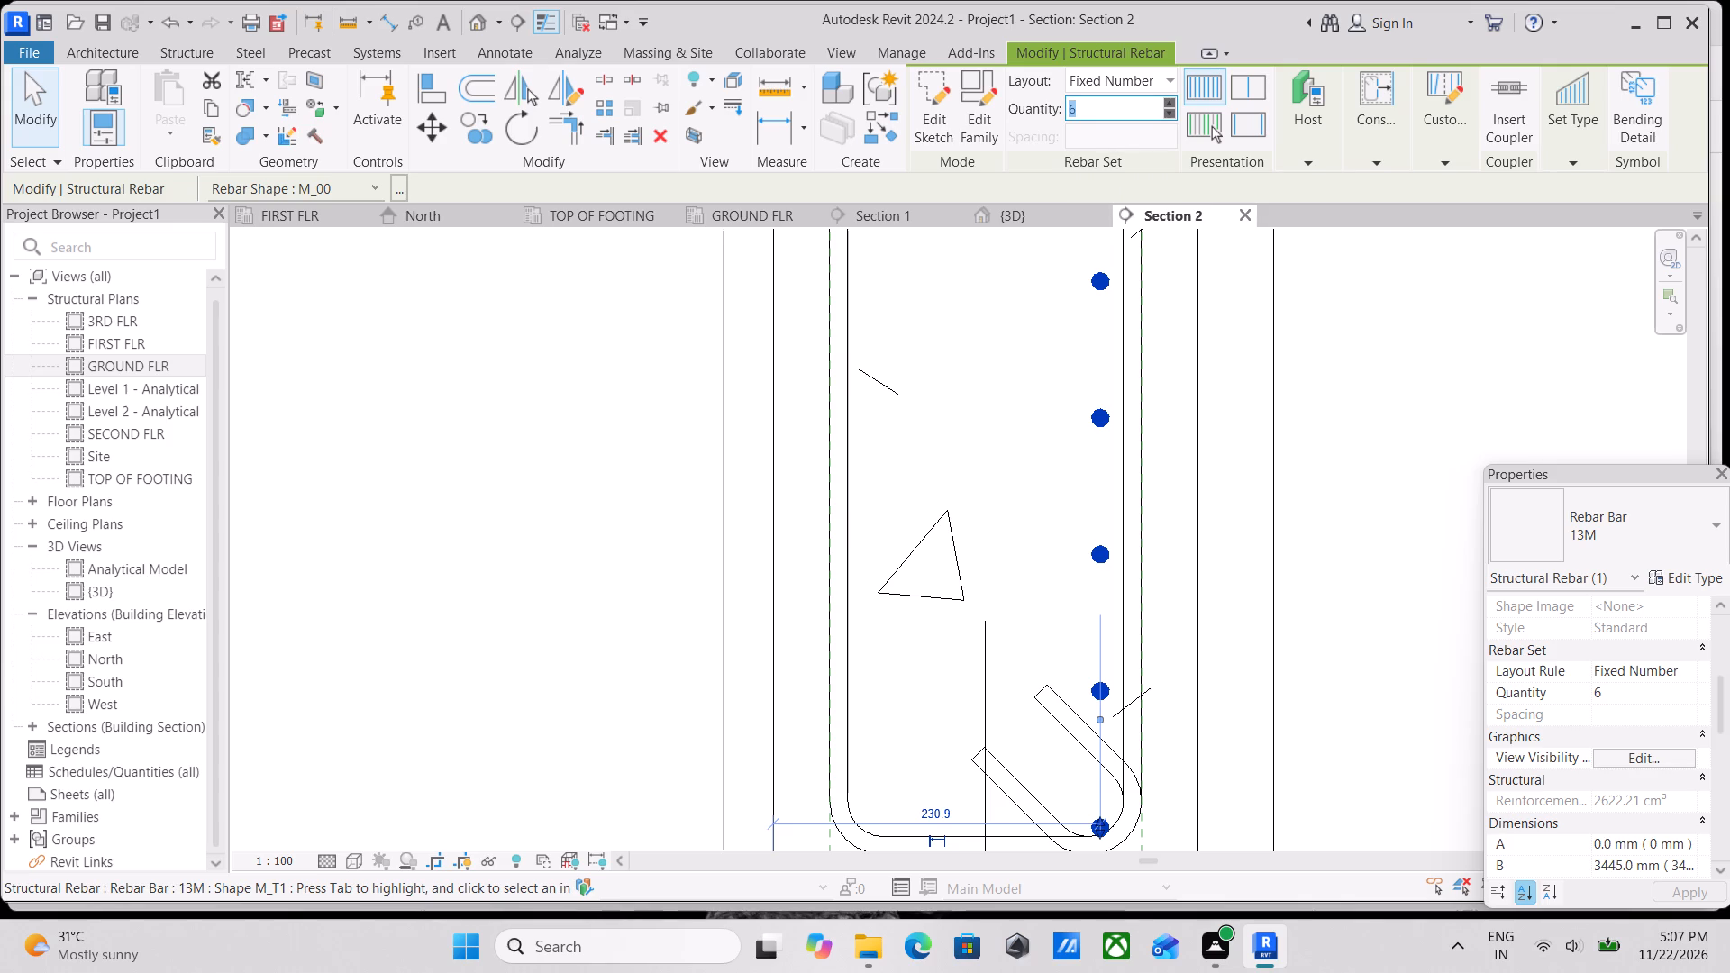
key(4)
key(Return)
scroll(1138, 396, down, 3)
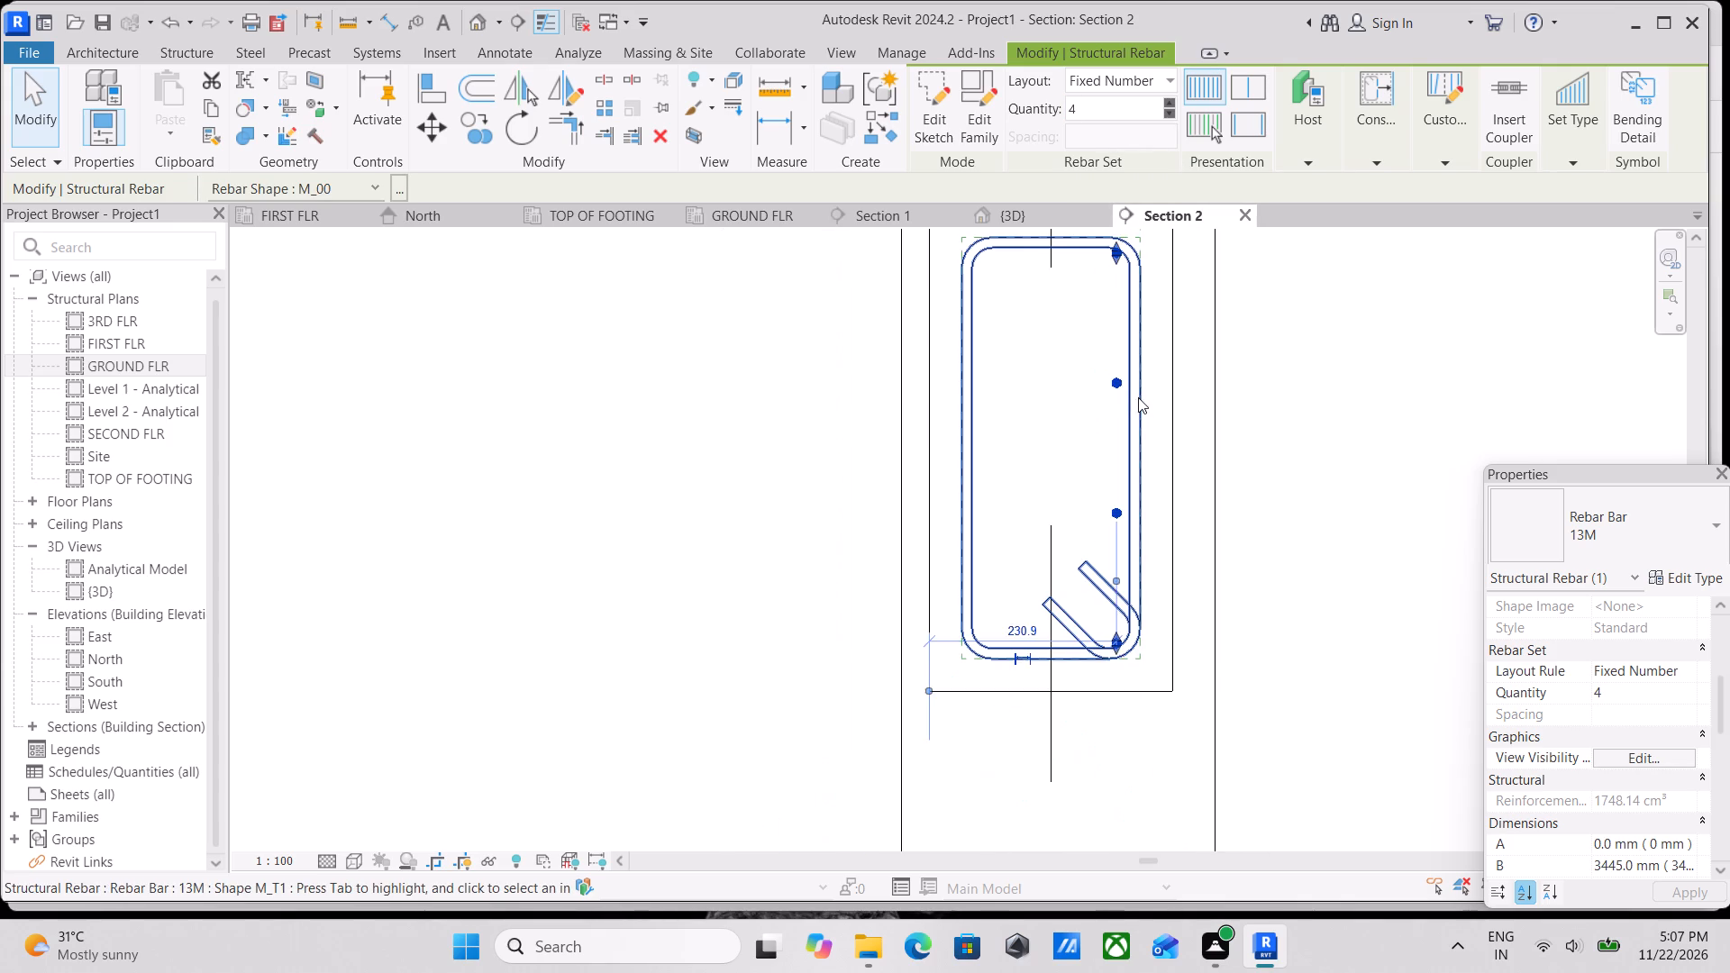
scroll(1138, 397, down, 1)
key(Escape)
middle_drag(1138, 376, 1139, 387)
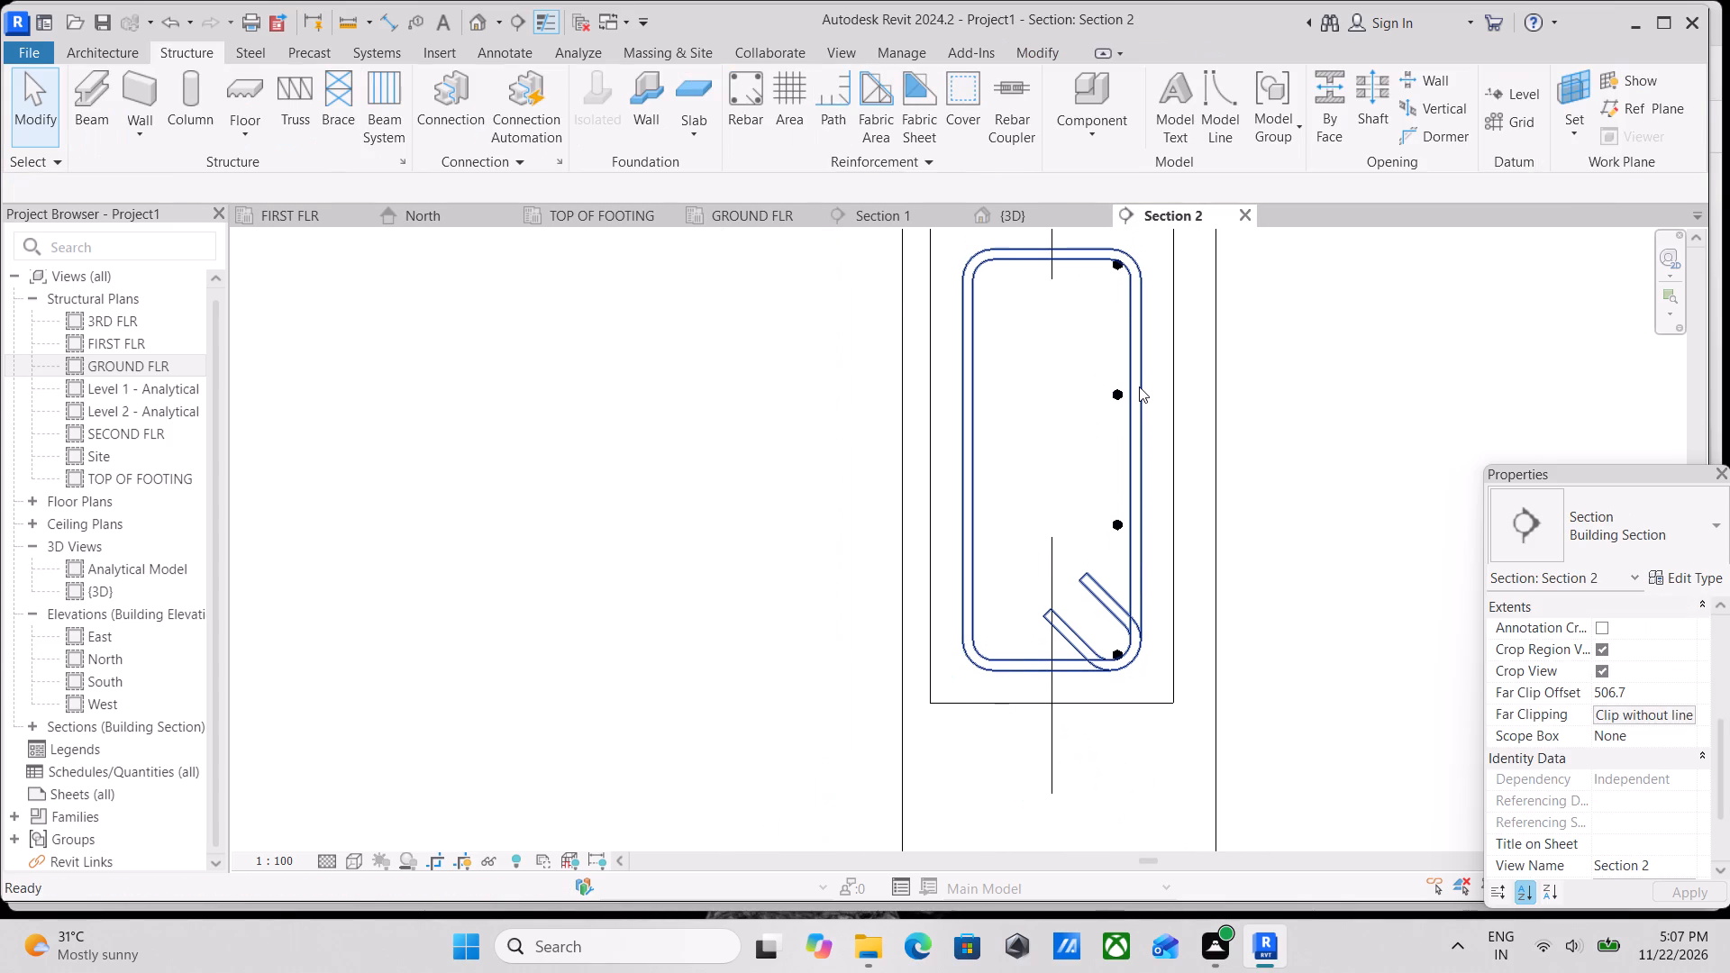
Move the top end of the straight bar set slightly down from the stirrup's upper corner.
scroll(1143, 416, up, 2)
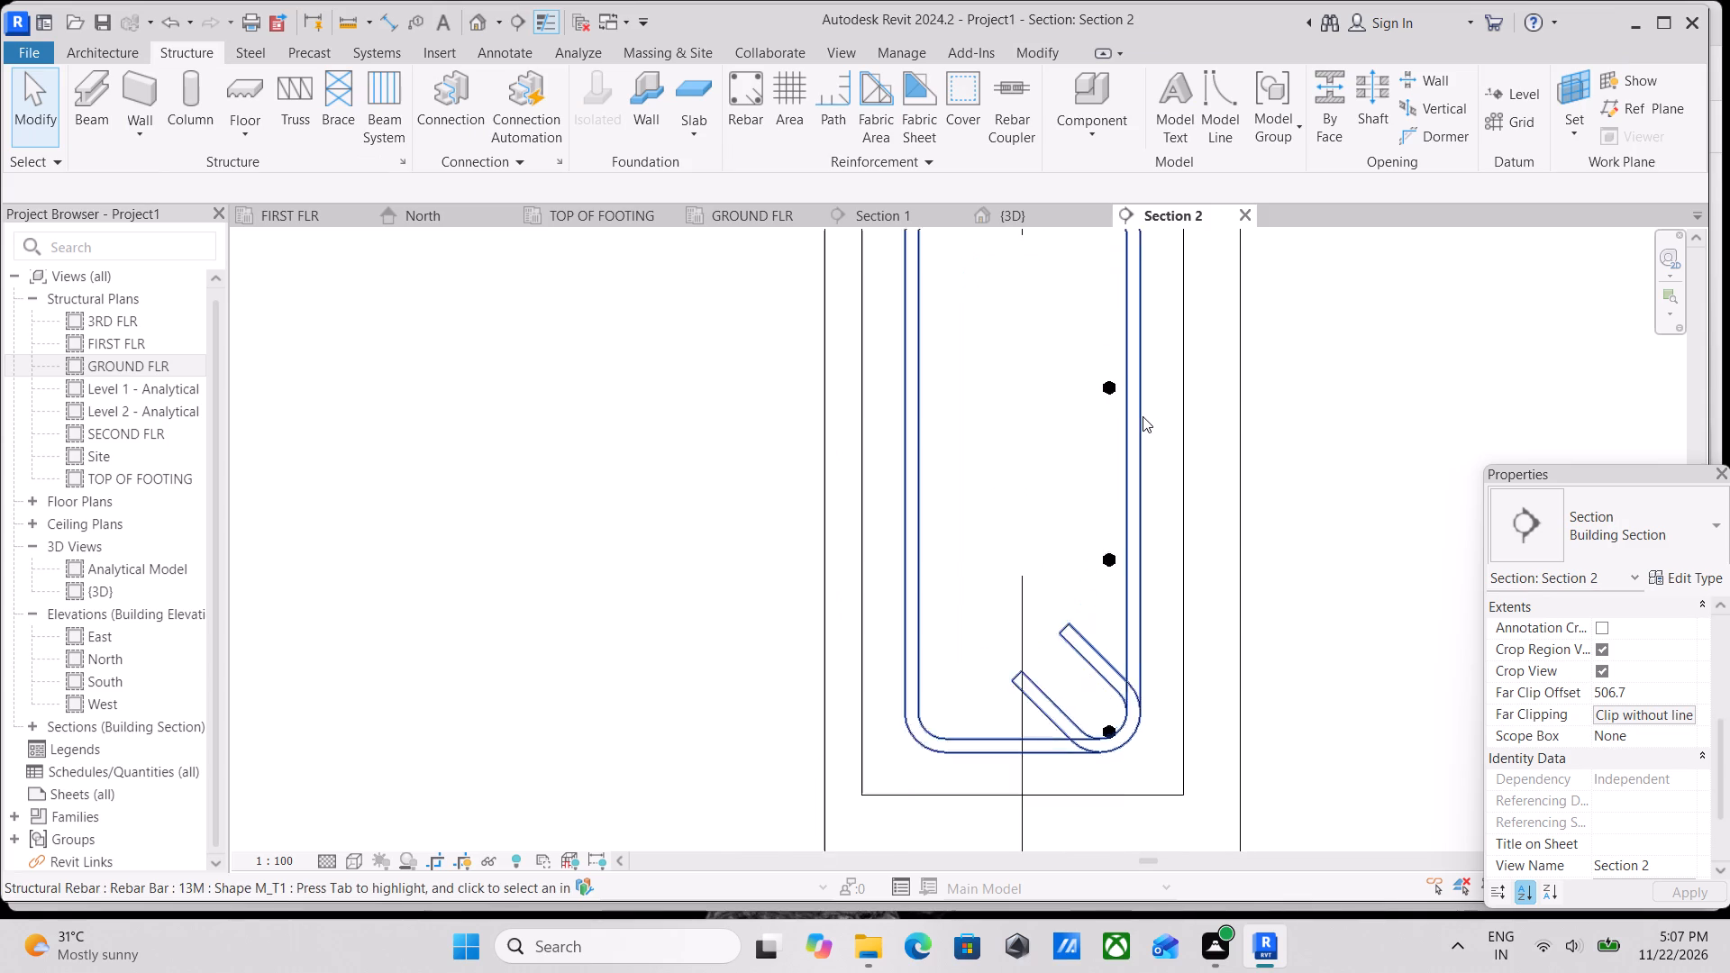
scroll(1143, 416, up, 1)
click(1107, 385)
scroll(1107, 382, down, 3)
middle_drag(1106, 382, 1088, 574)
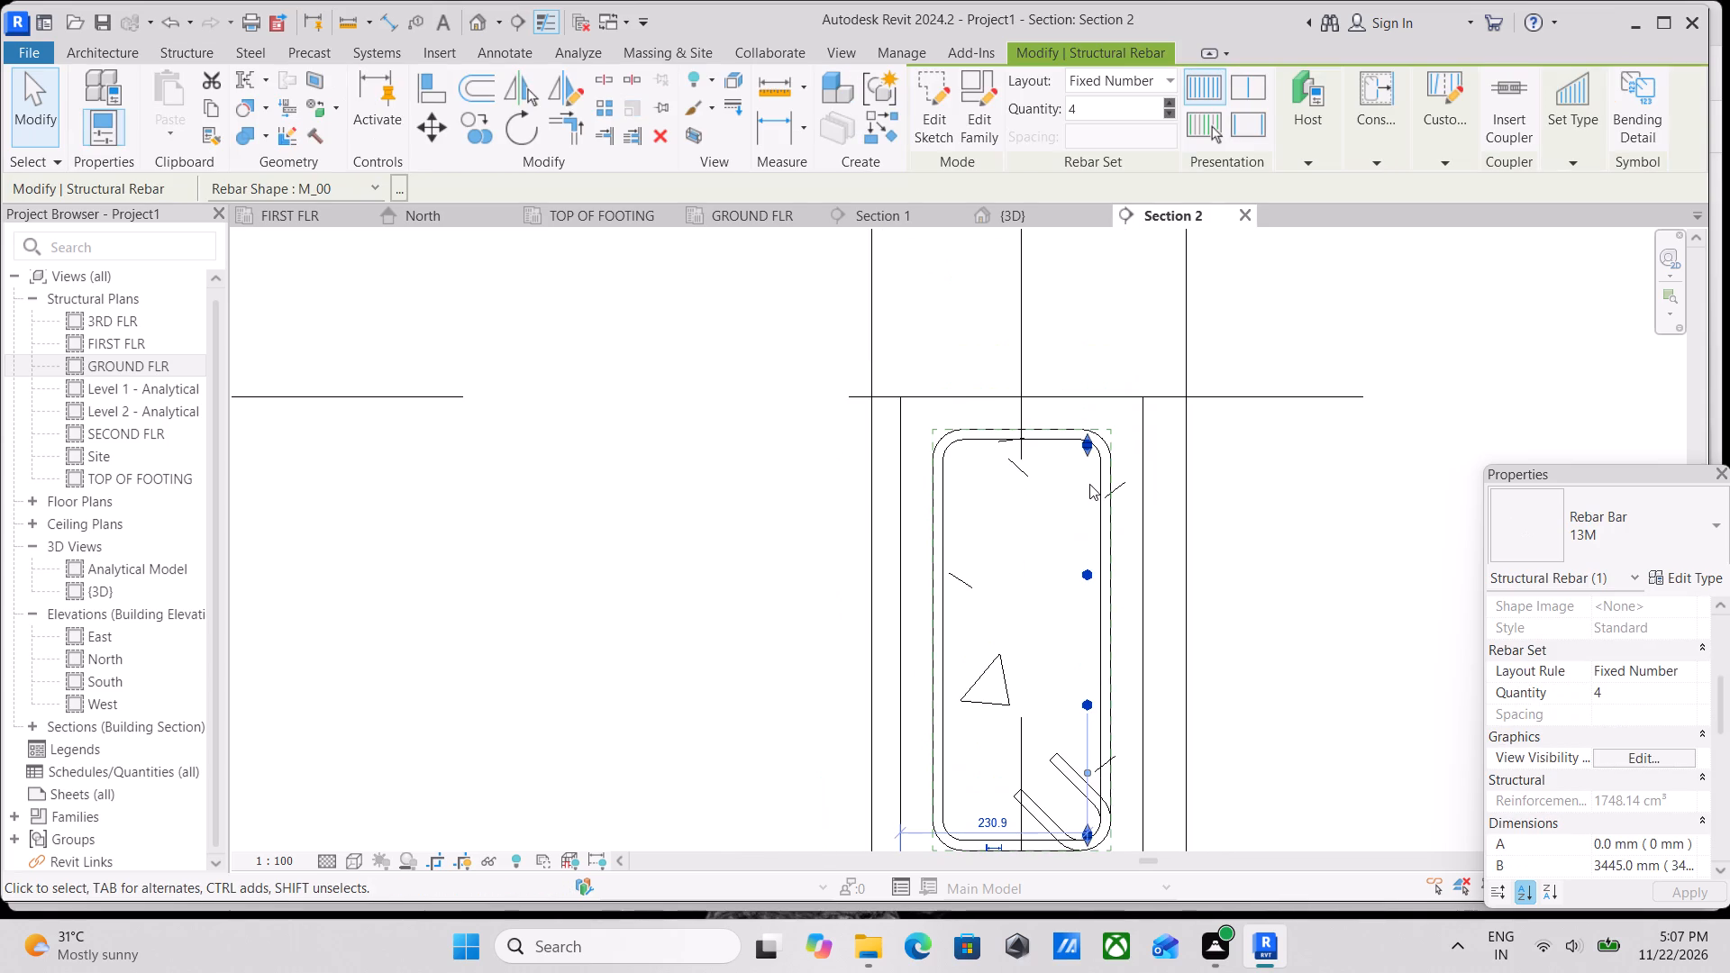
drag(1087, 450, 1085, 473)
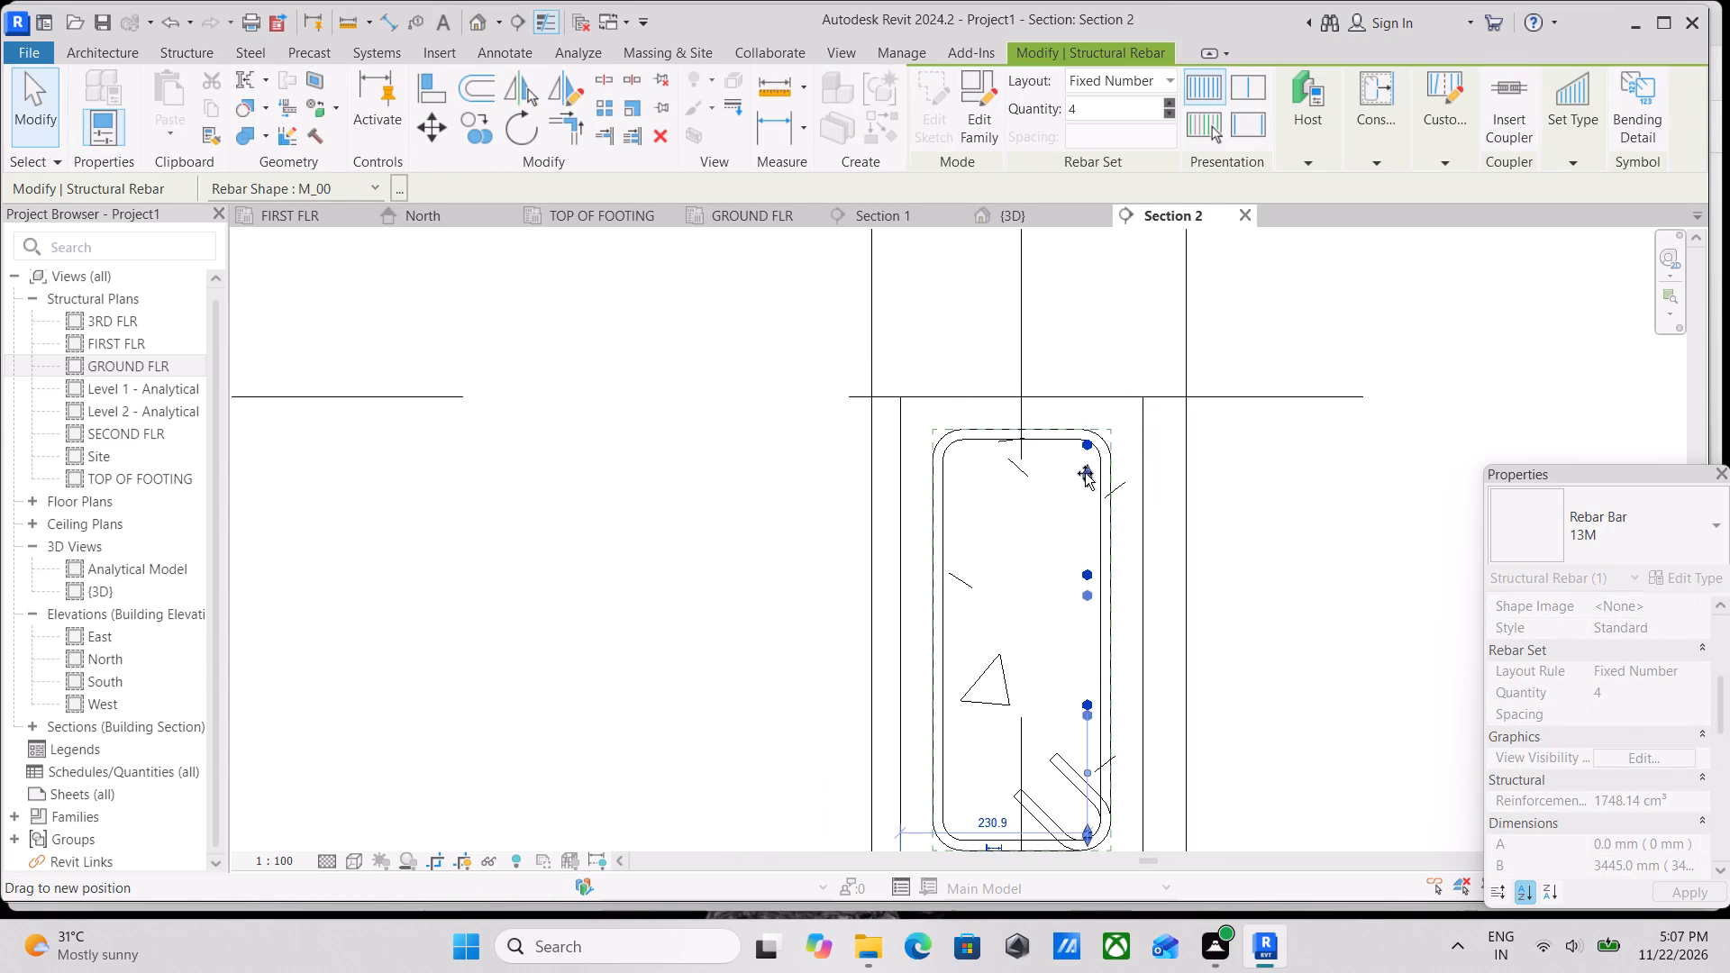
drag(1085, 473, 1085, 464)
scroll(1095, 498, down, 1)
middle_drag(1095, 498, 1103, 381)
Raise the bottom end of the straight bar set to about 76 mm above the beam's bottom face.
scroll(1152, 688, up, 2)
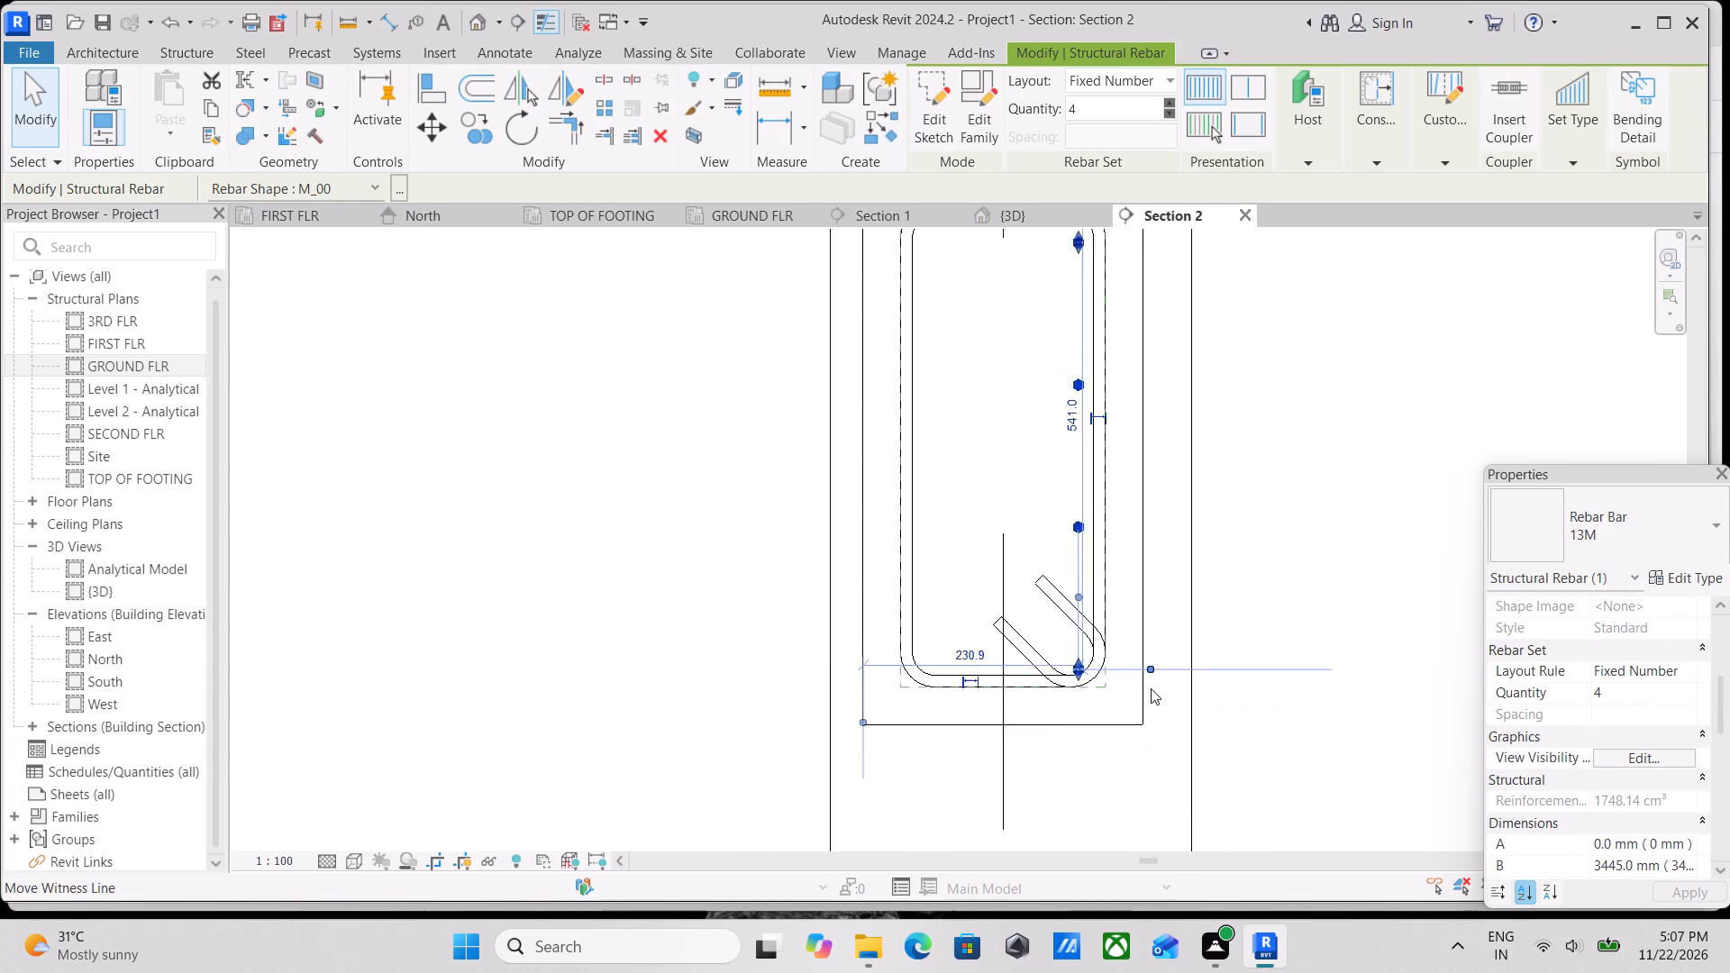
scroll(1151, 688, up, 2)
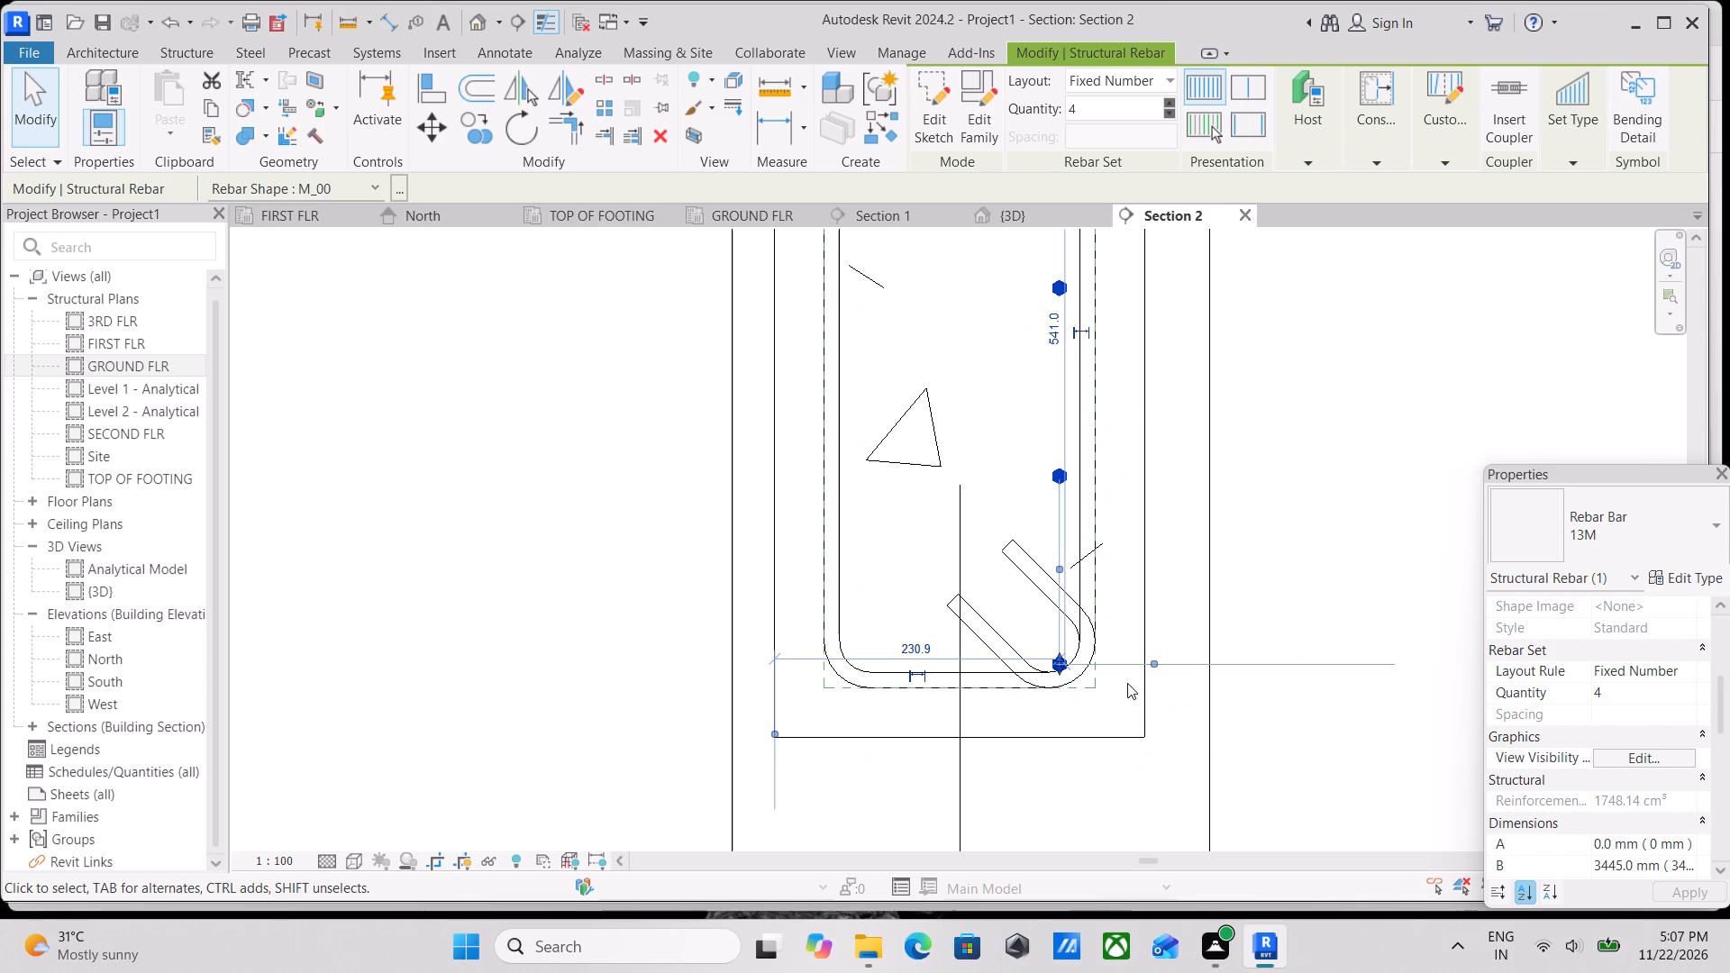
scroll(1117, 709, up, 2)
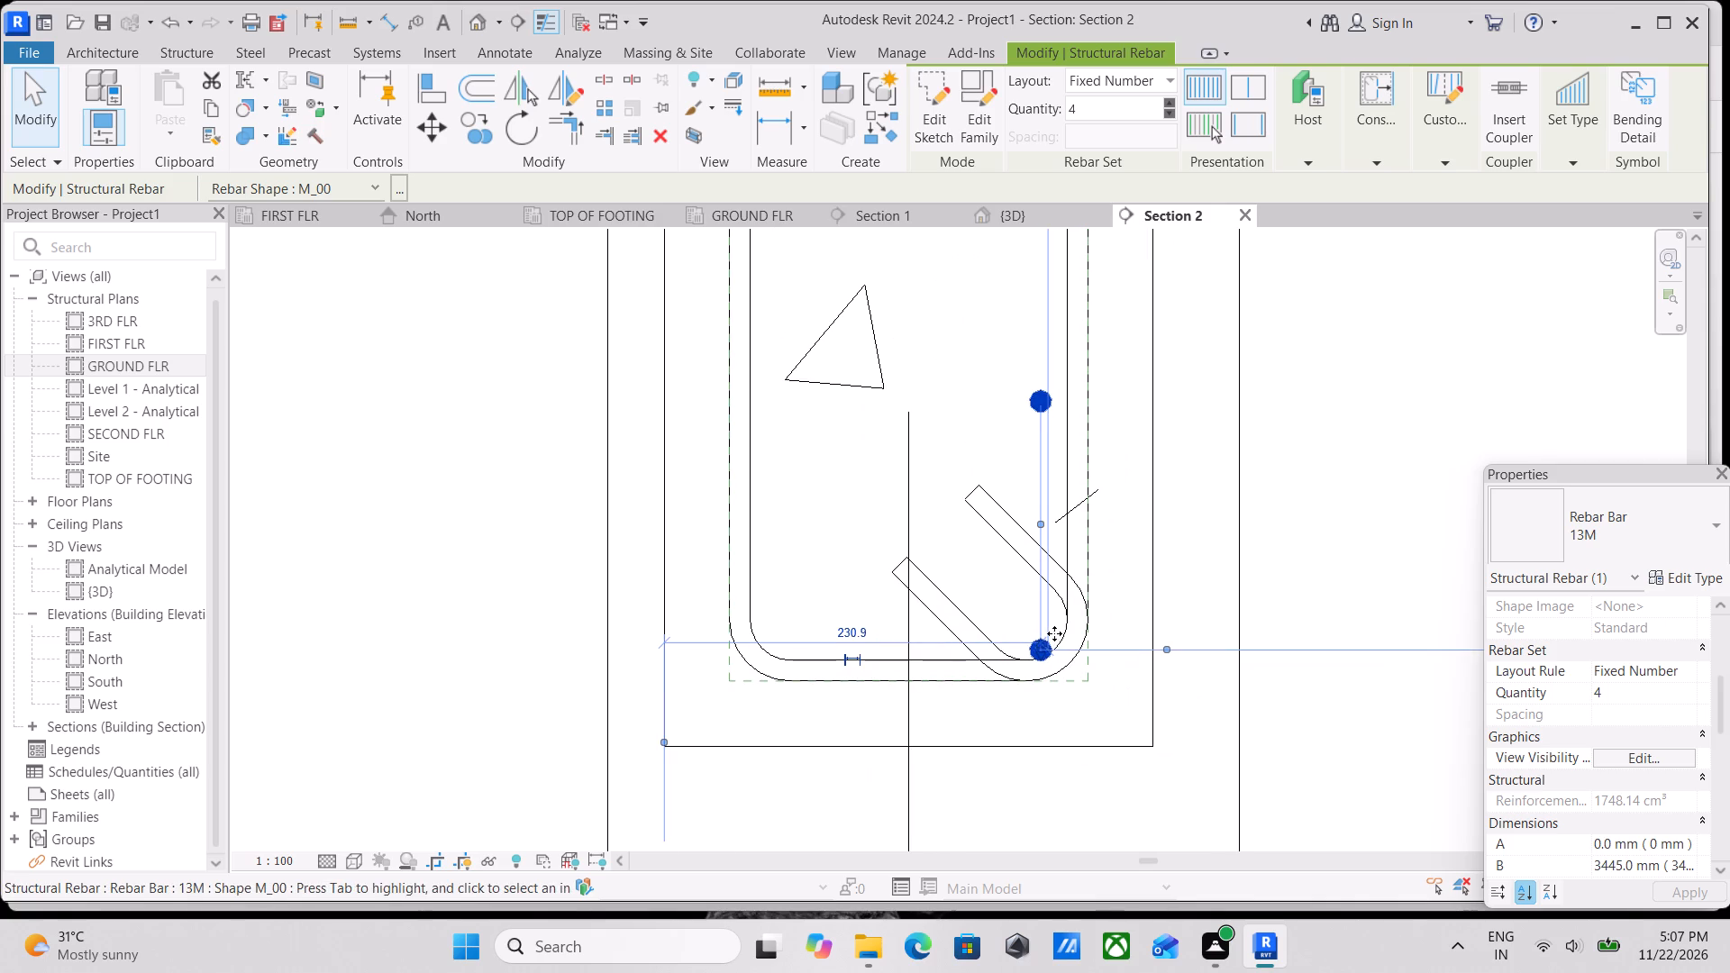
drag(1038, 642, 1040, 623)
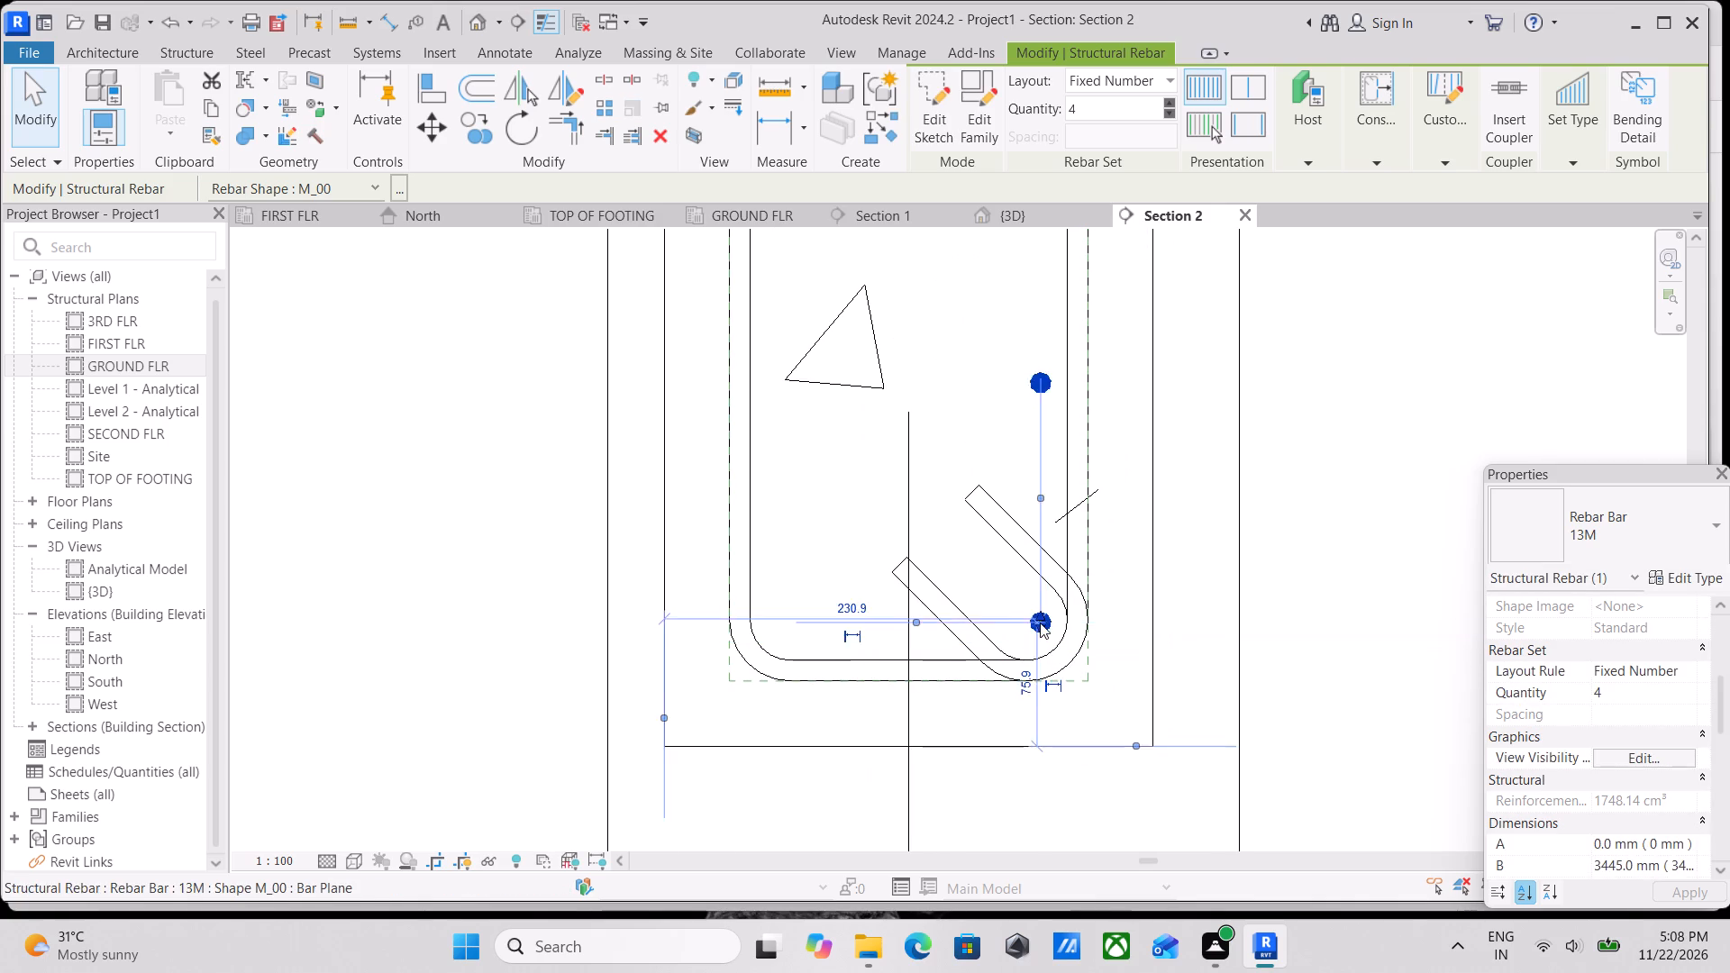
Nudge the straight bar set inward, away from the stirrup's right leg, to about 226 mm from the beam's left face.
scroll(1040, 623, down, 3)
middle_drag(1042, 623, 1057, 654)
scroll(1057, 654, up, 4)
scroll(1057, 654, down, 2)
middle_drag(1057, 654, 1073, 677)
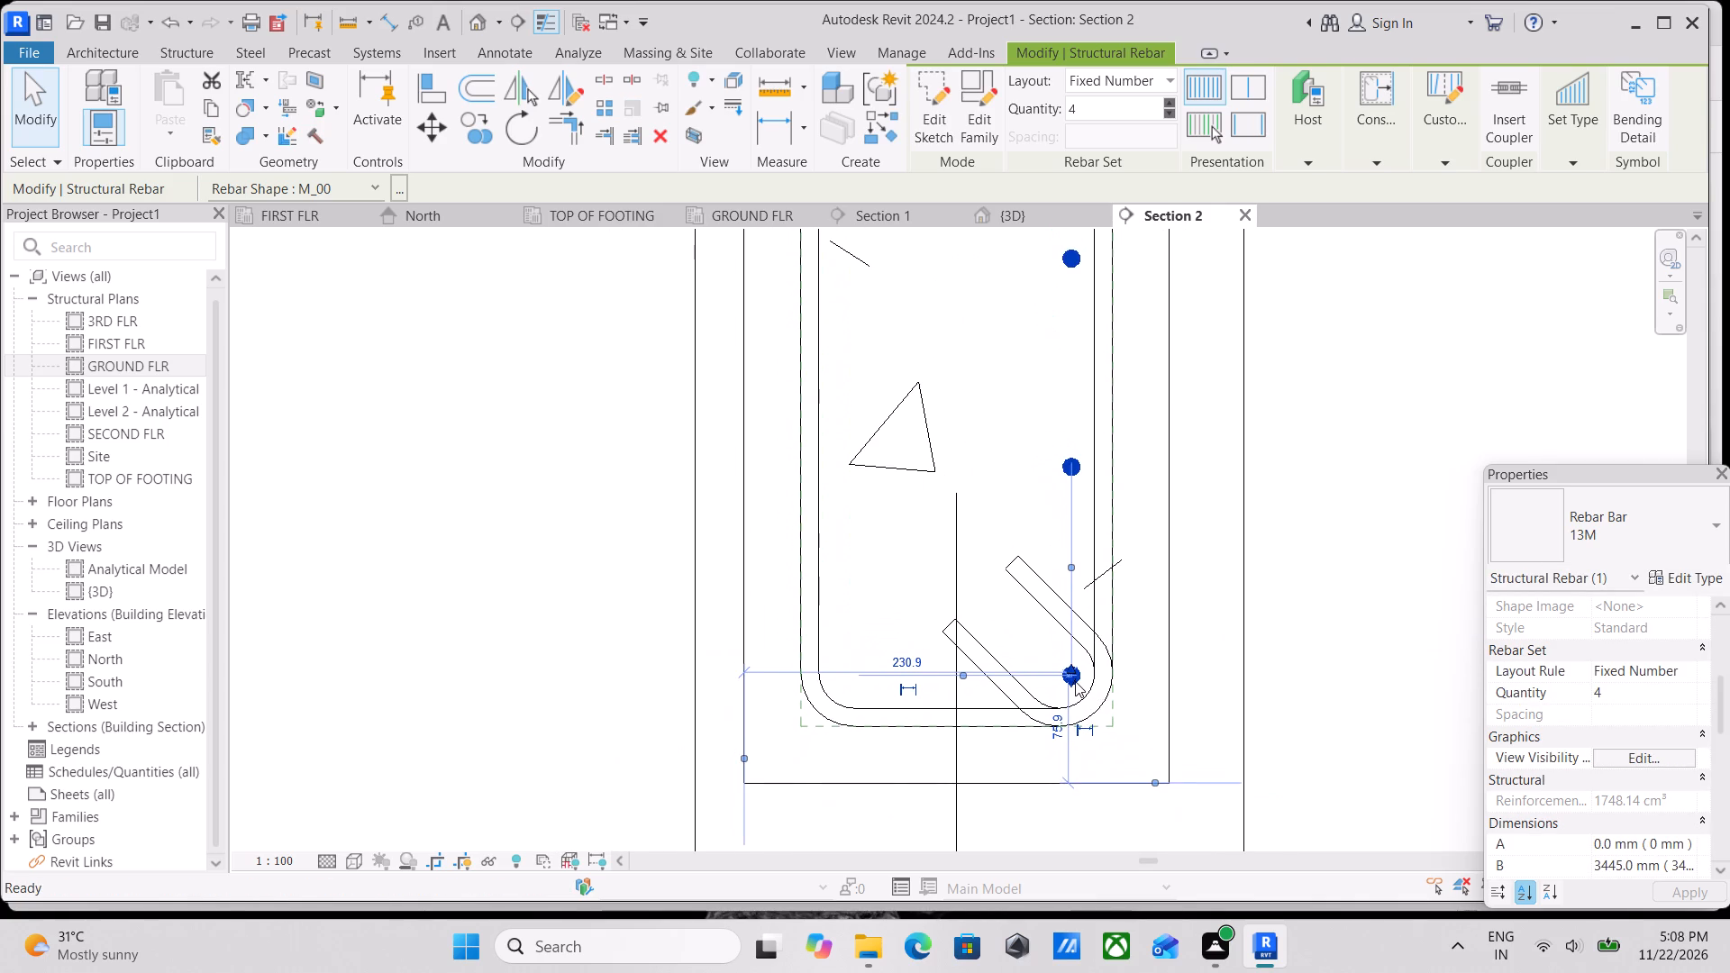
key(Left)
key(Left)
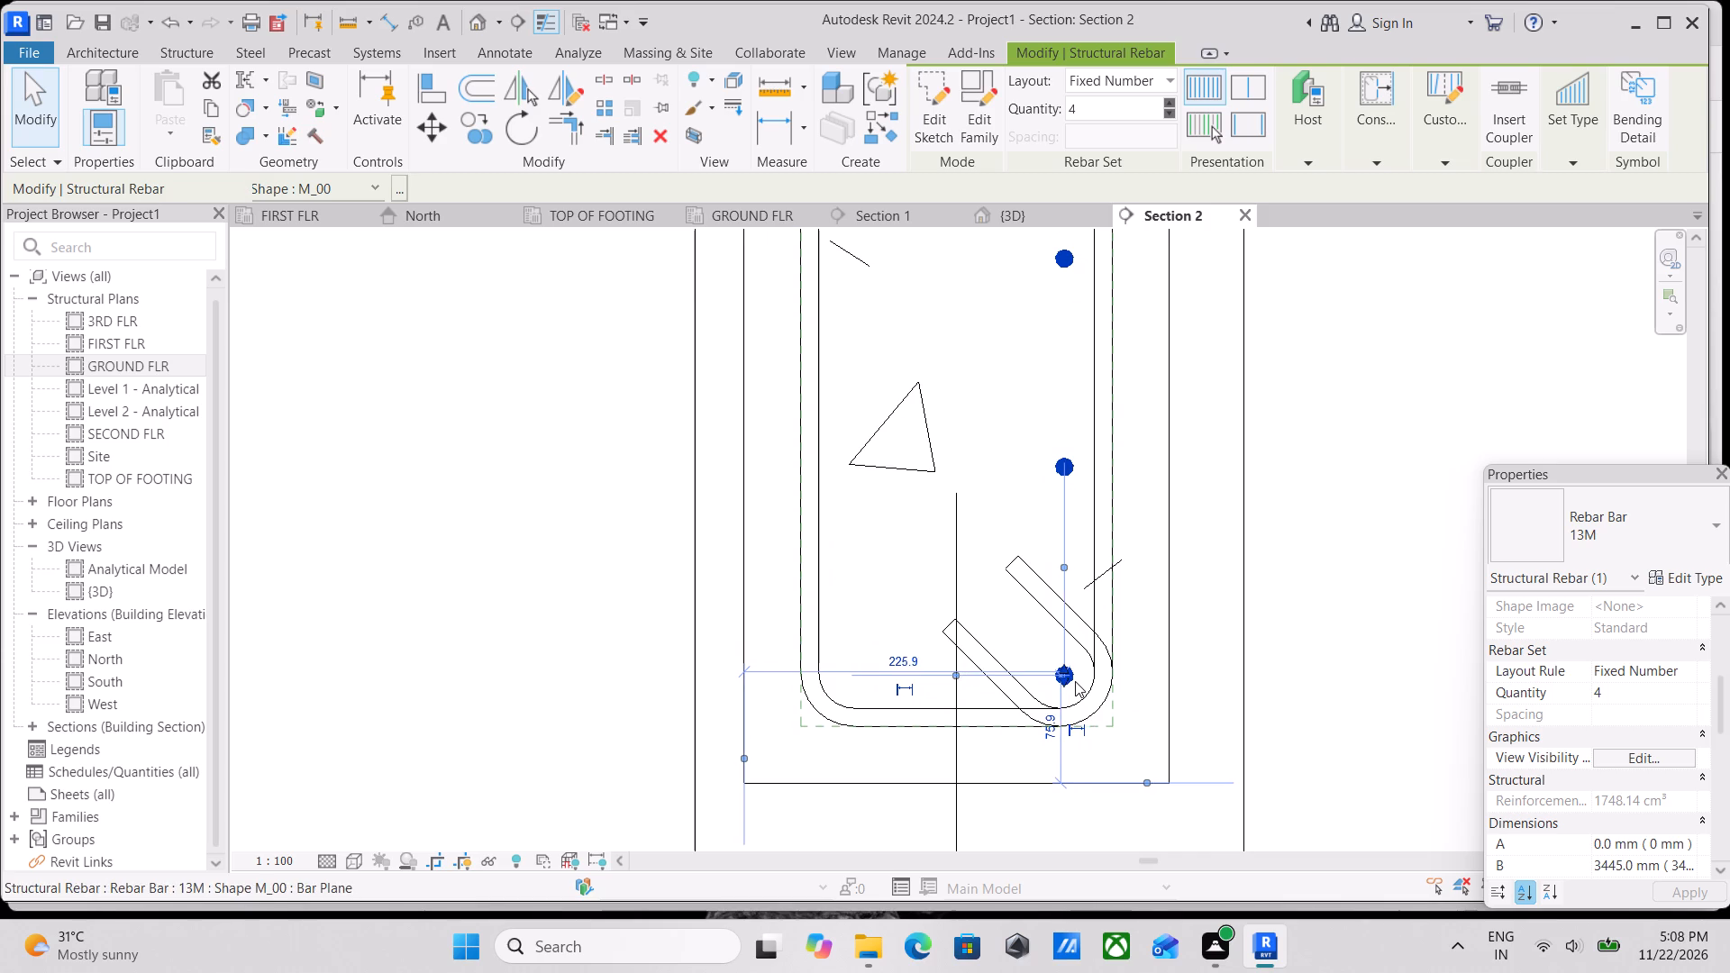
scroll(1075, 681, down, 3)
middle_drag(1081, 685, 1113, 705)
key(Escape)
Set the straight bar set to show unobscured in the {3D} view.
click(1106, 696)
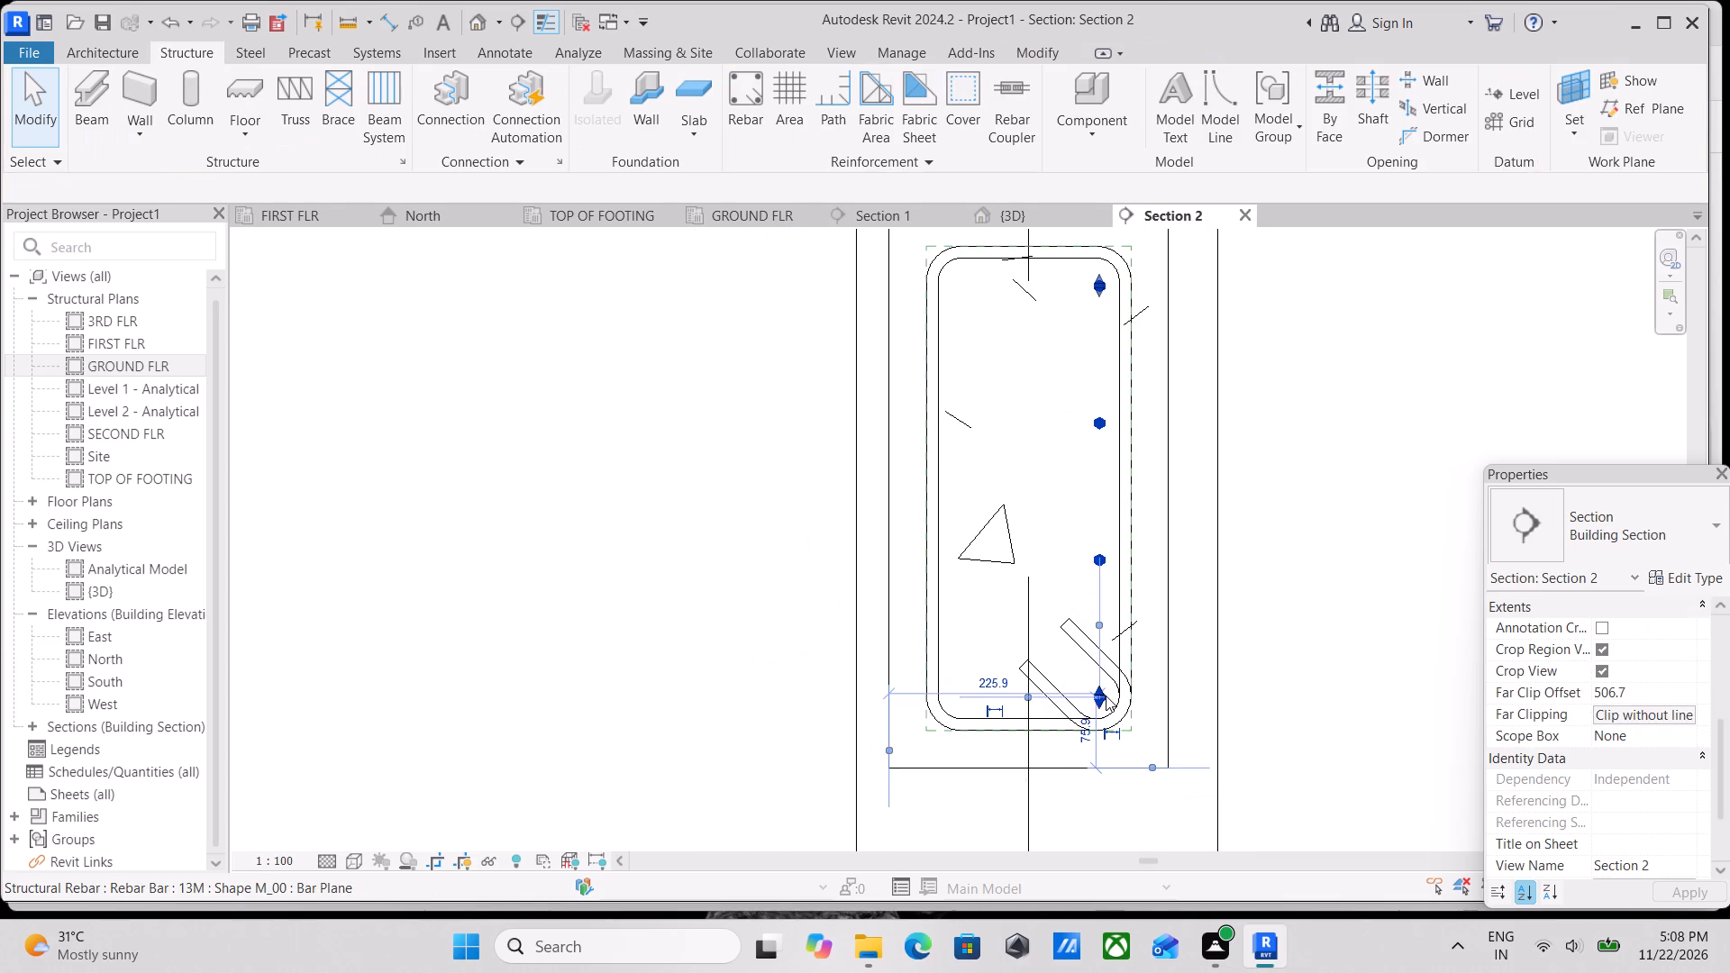
click(1668, 762)
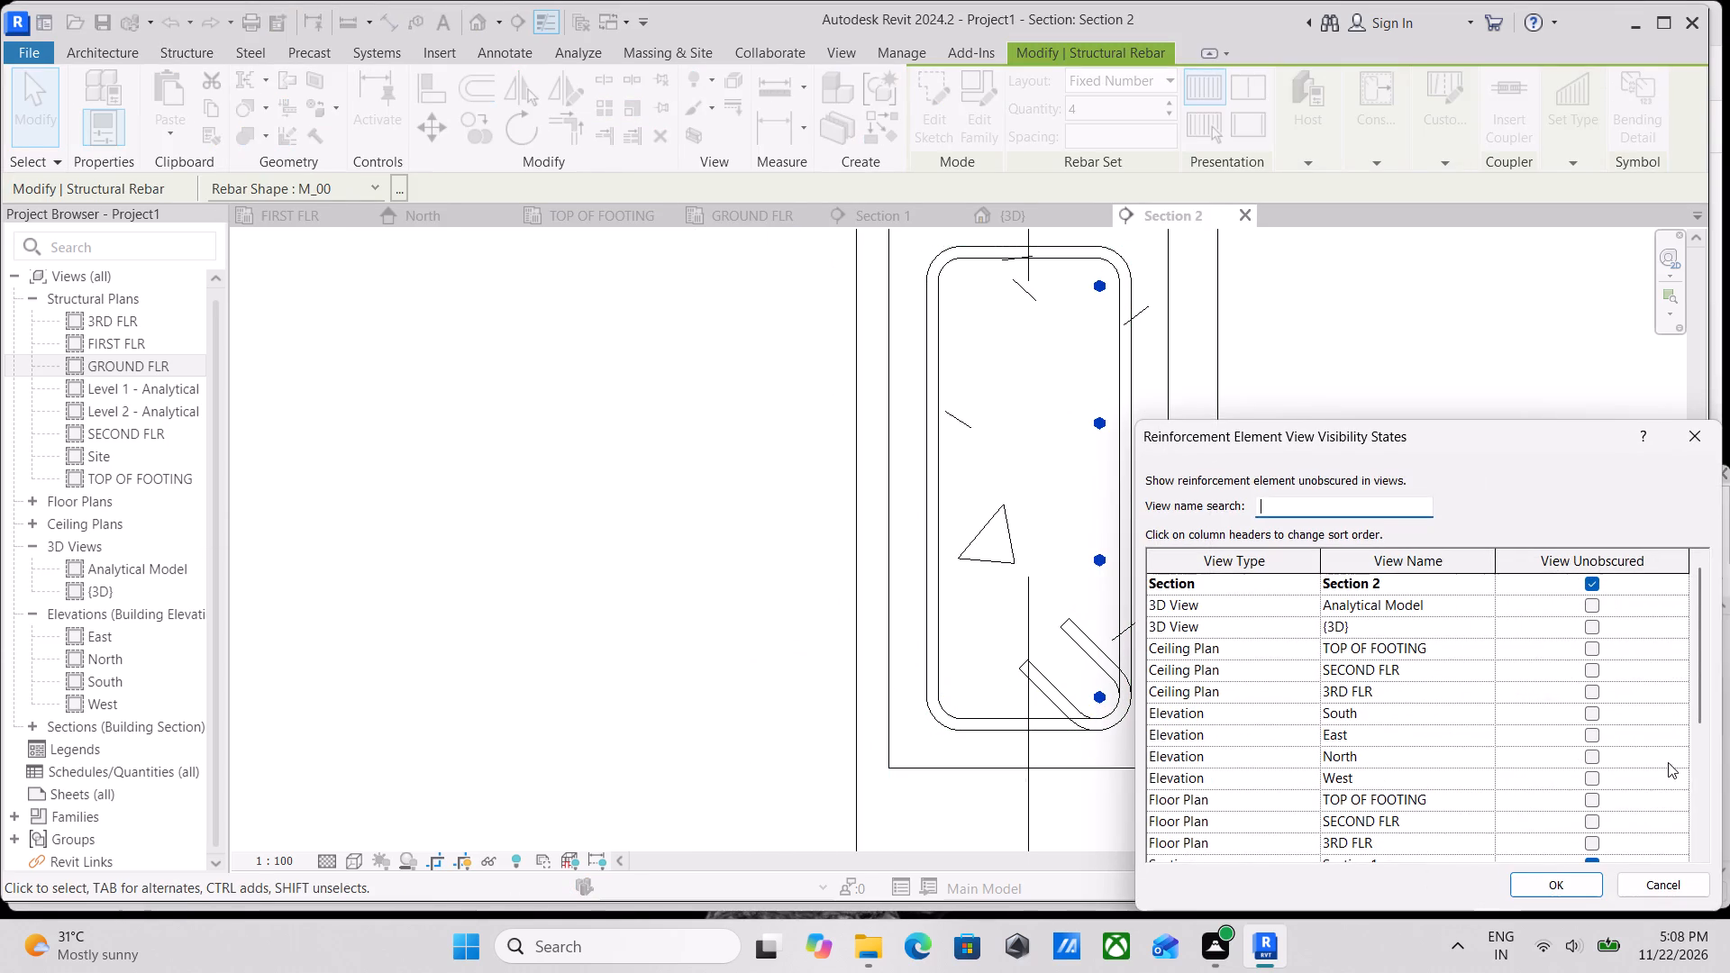
click(1589, 628)
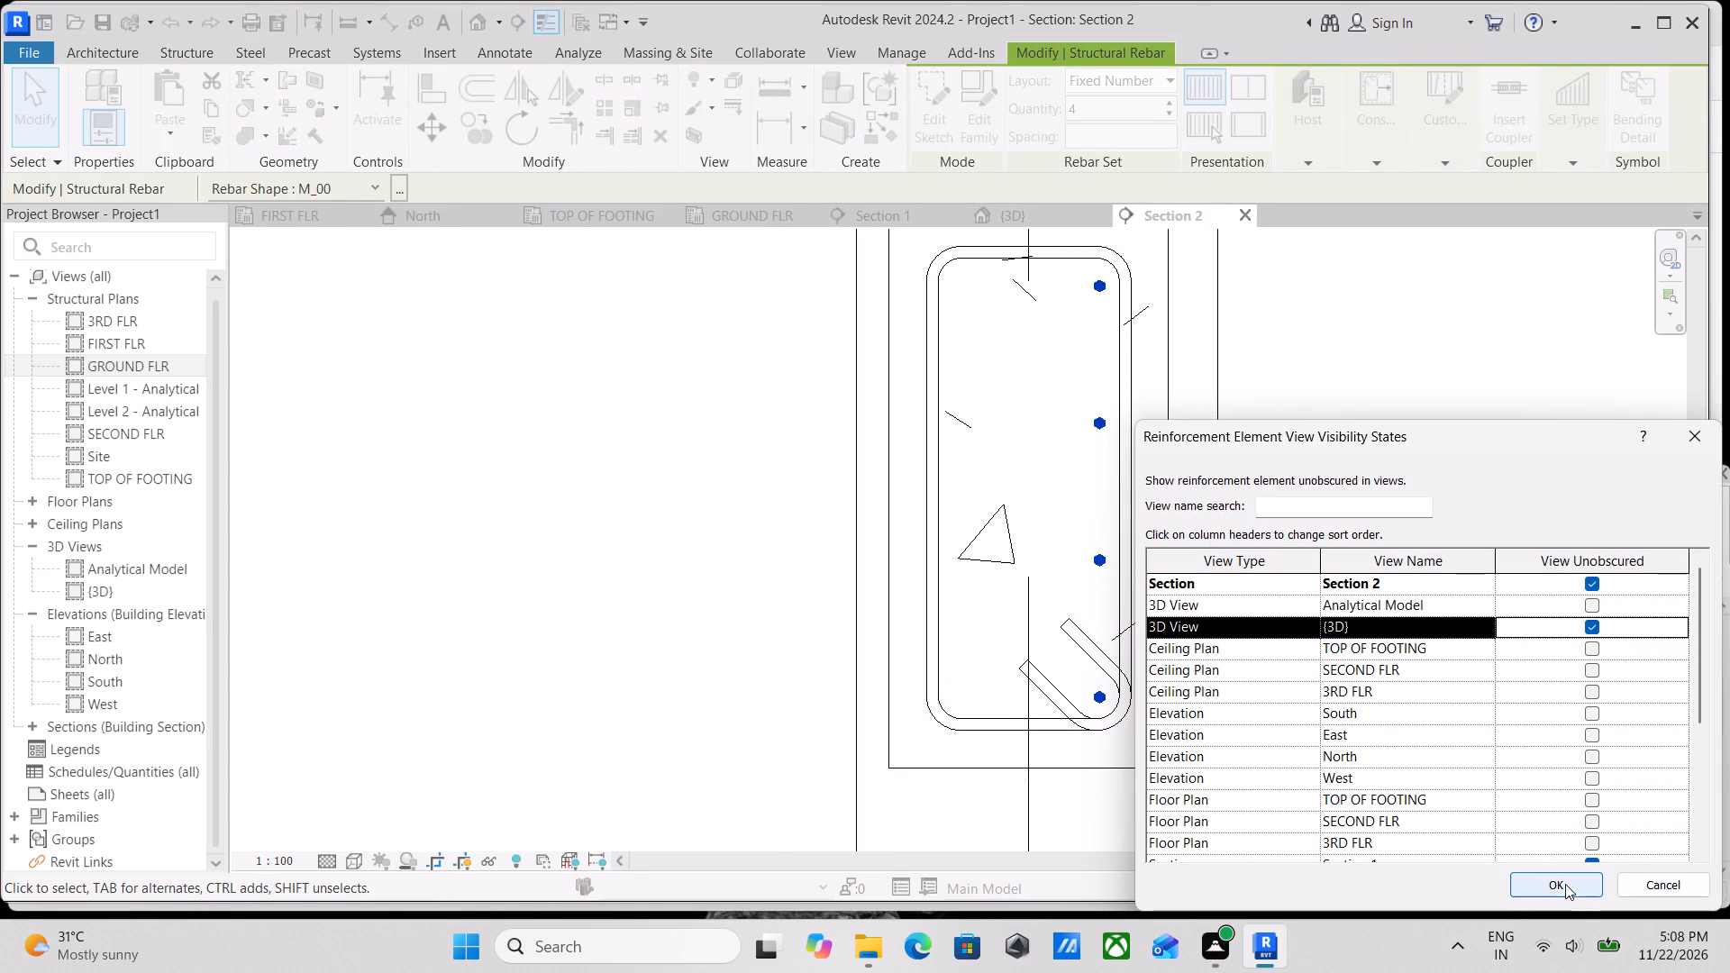
click(1565, 884)
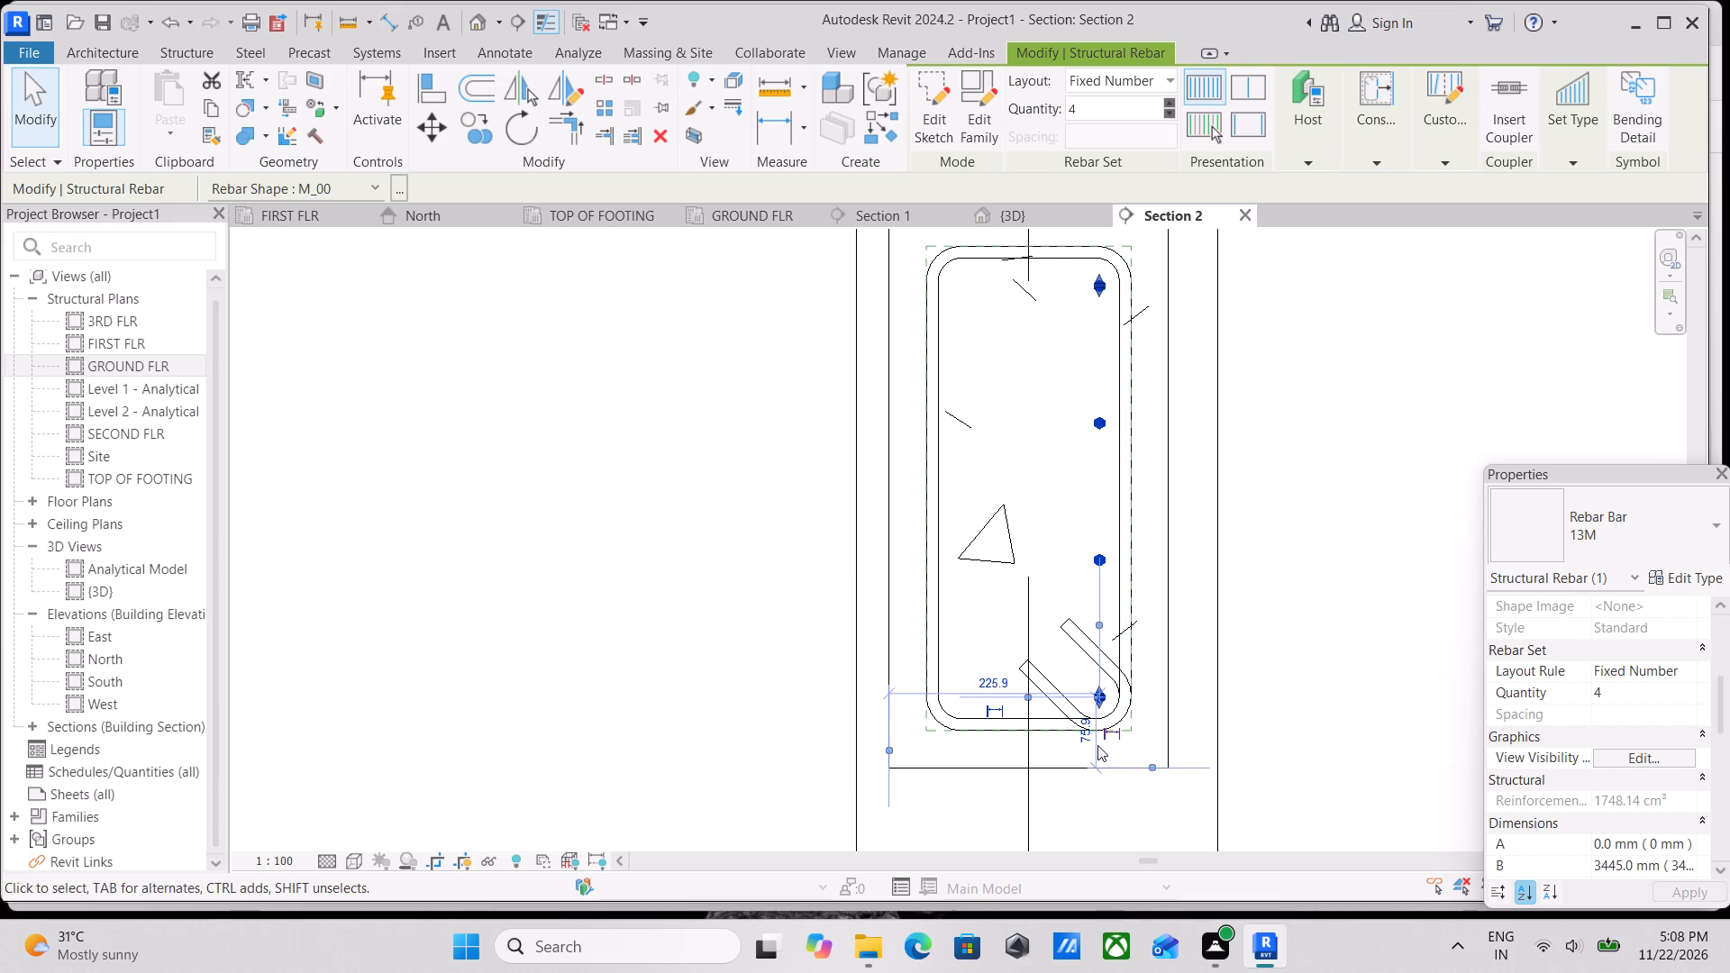
scroll(1097, 739, up, 2)
key(Escape)
Mirror a copy of the straight bar set about grid A to the opposite side of the stirrup.
middle_drag(1101, 551, 1096, 769)
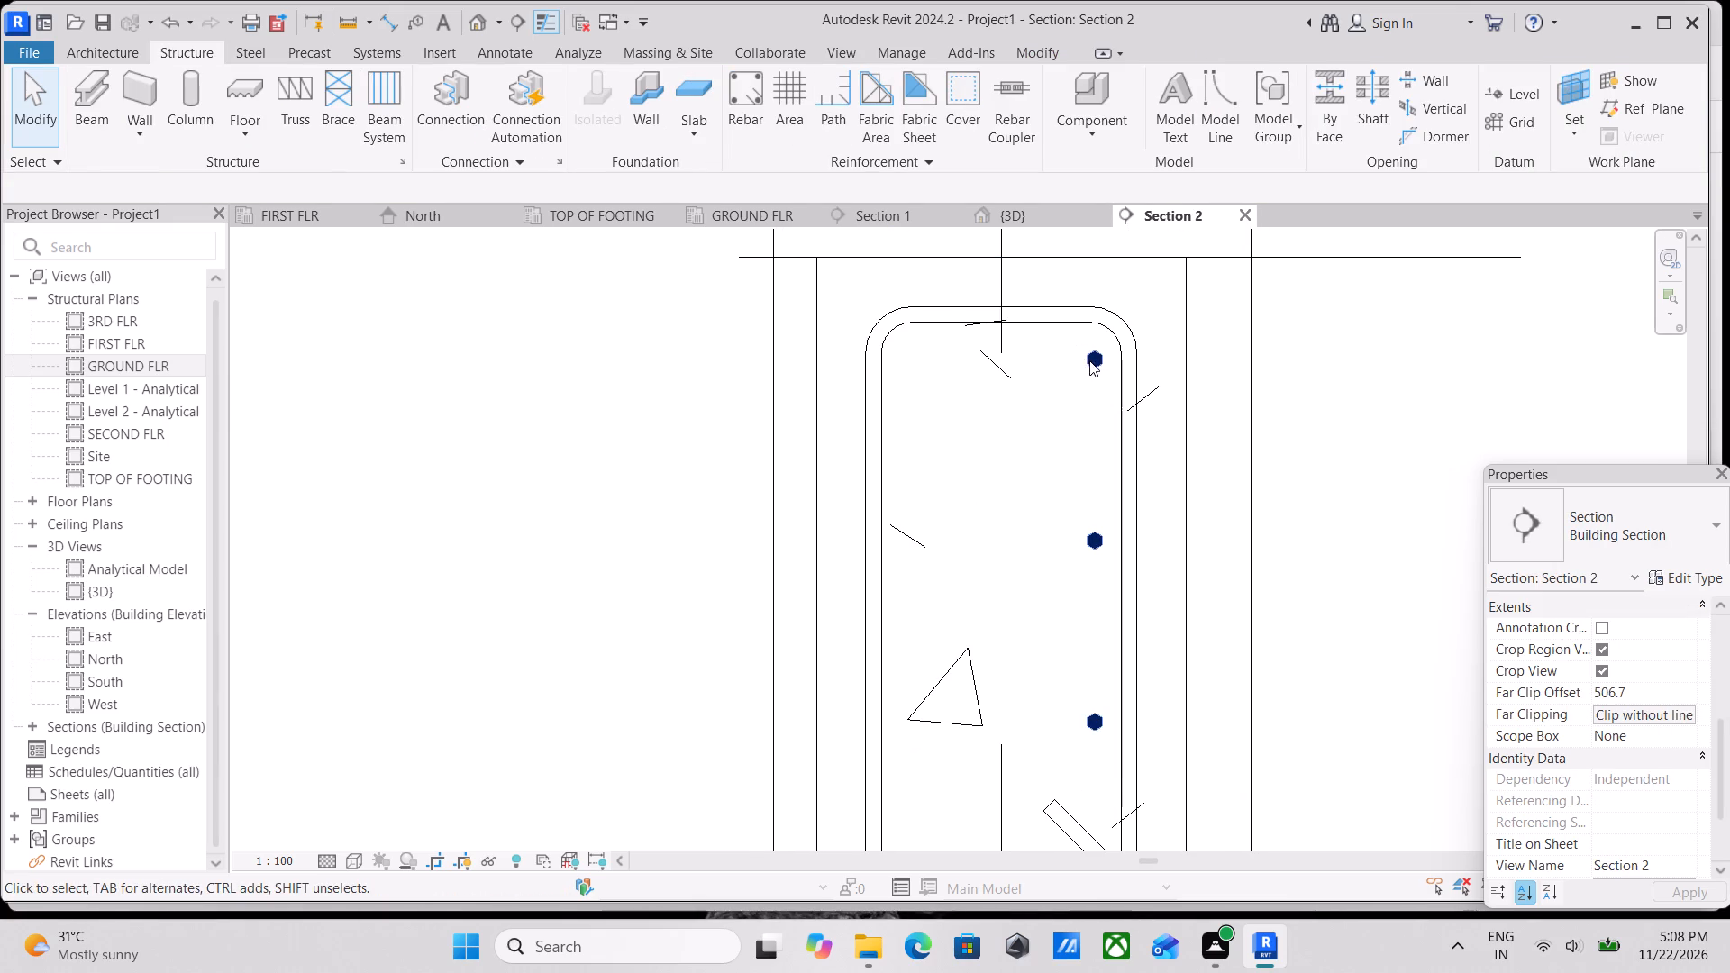
click(1089, 358)
middle_drag(1014, 477, 1052, 486)
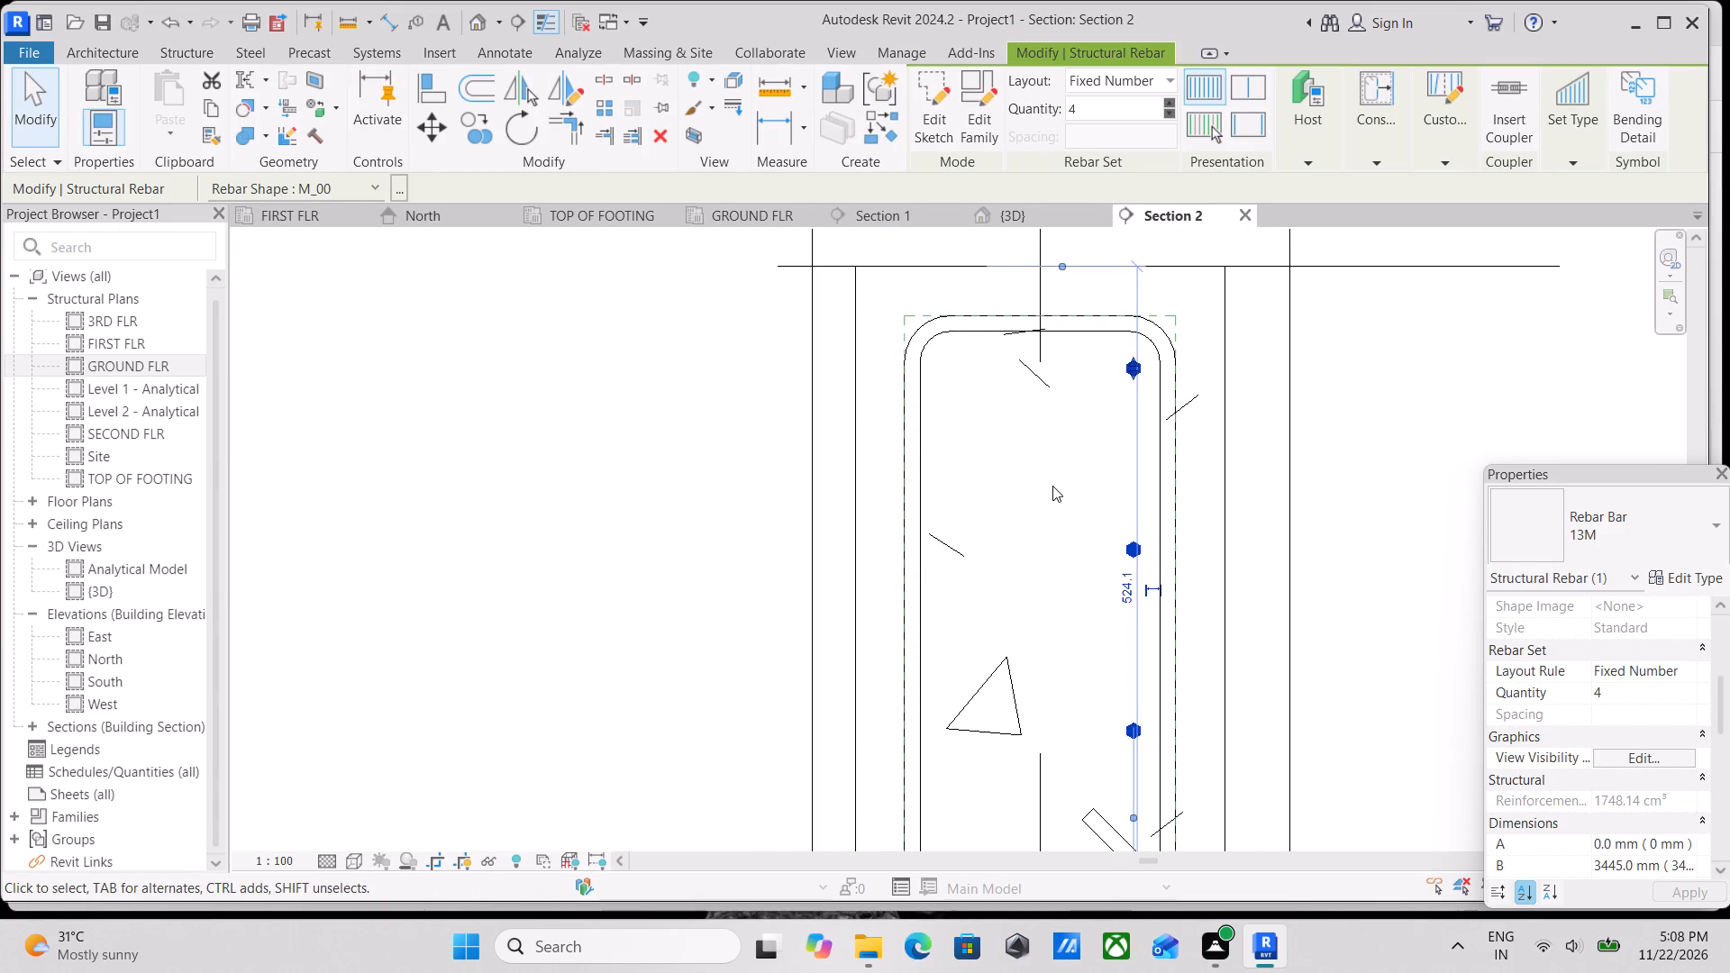
text(DM)
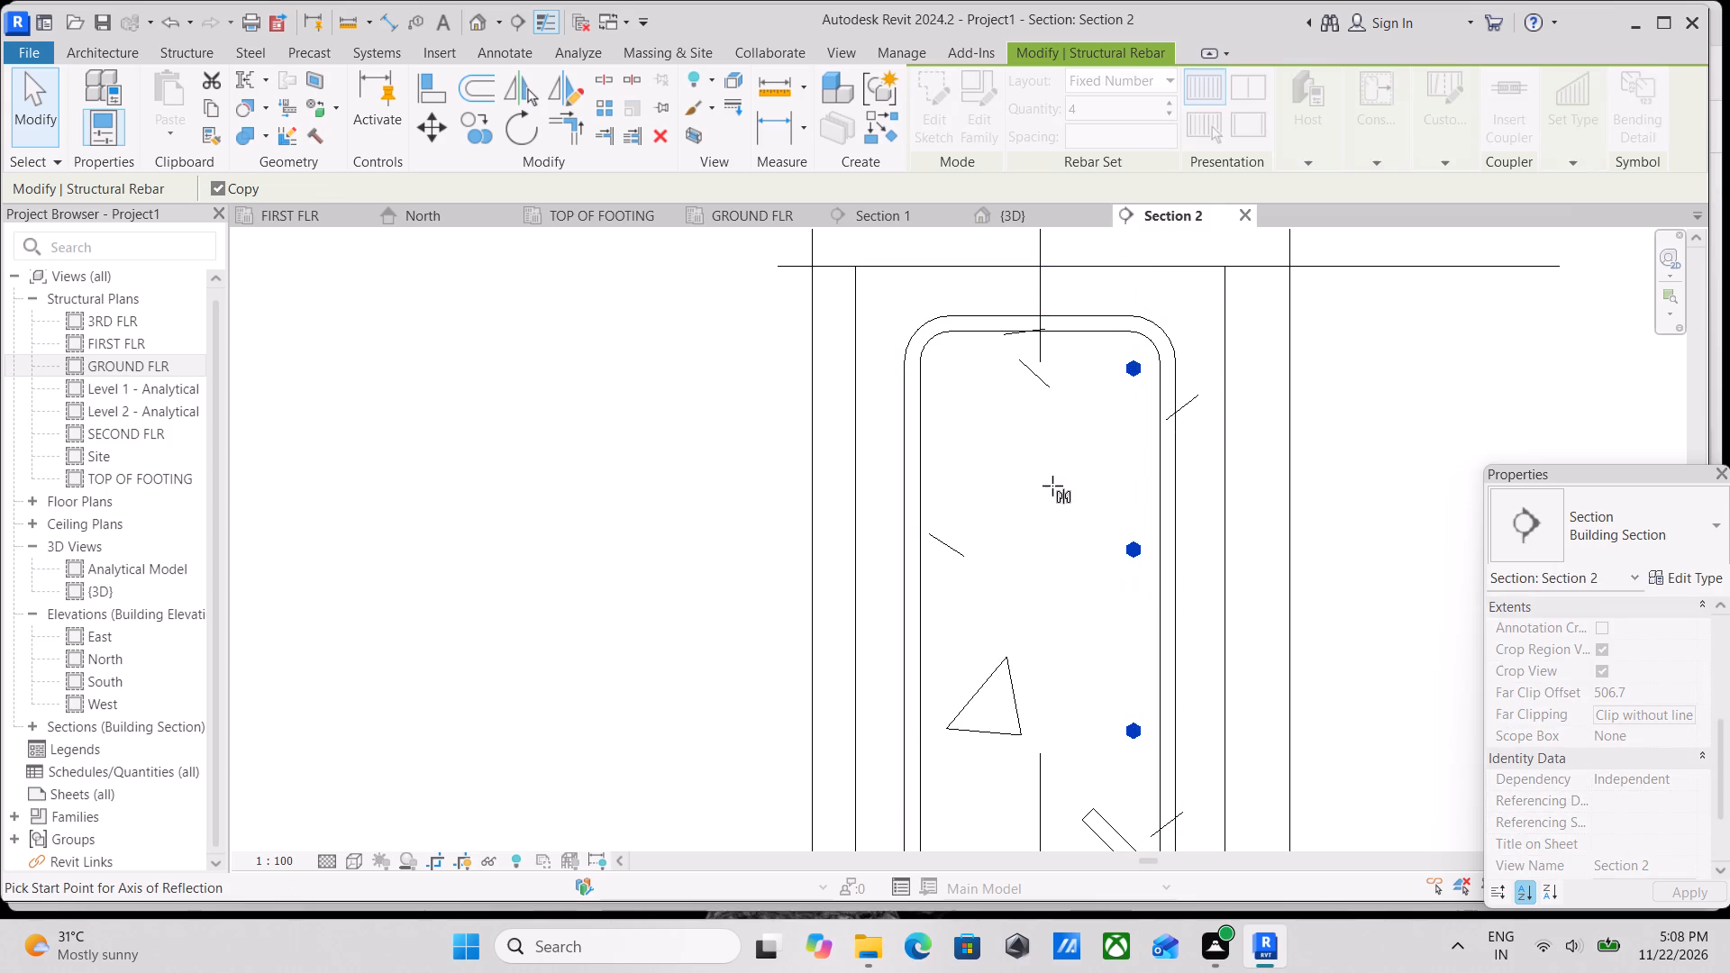
click(1037, 332)
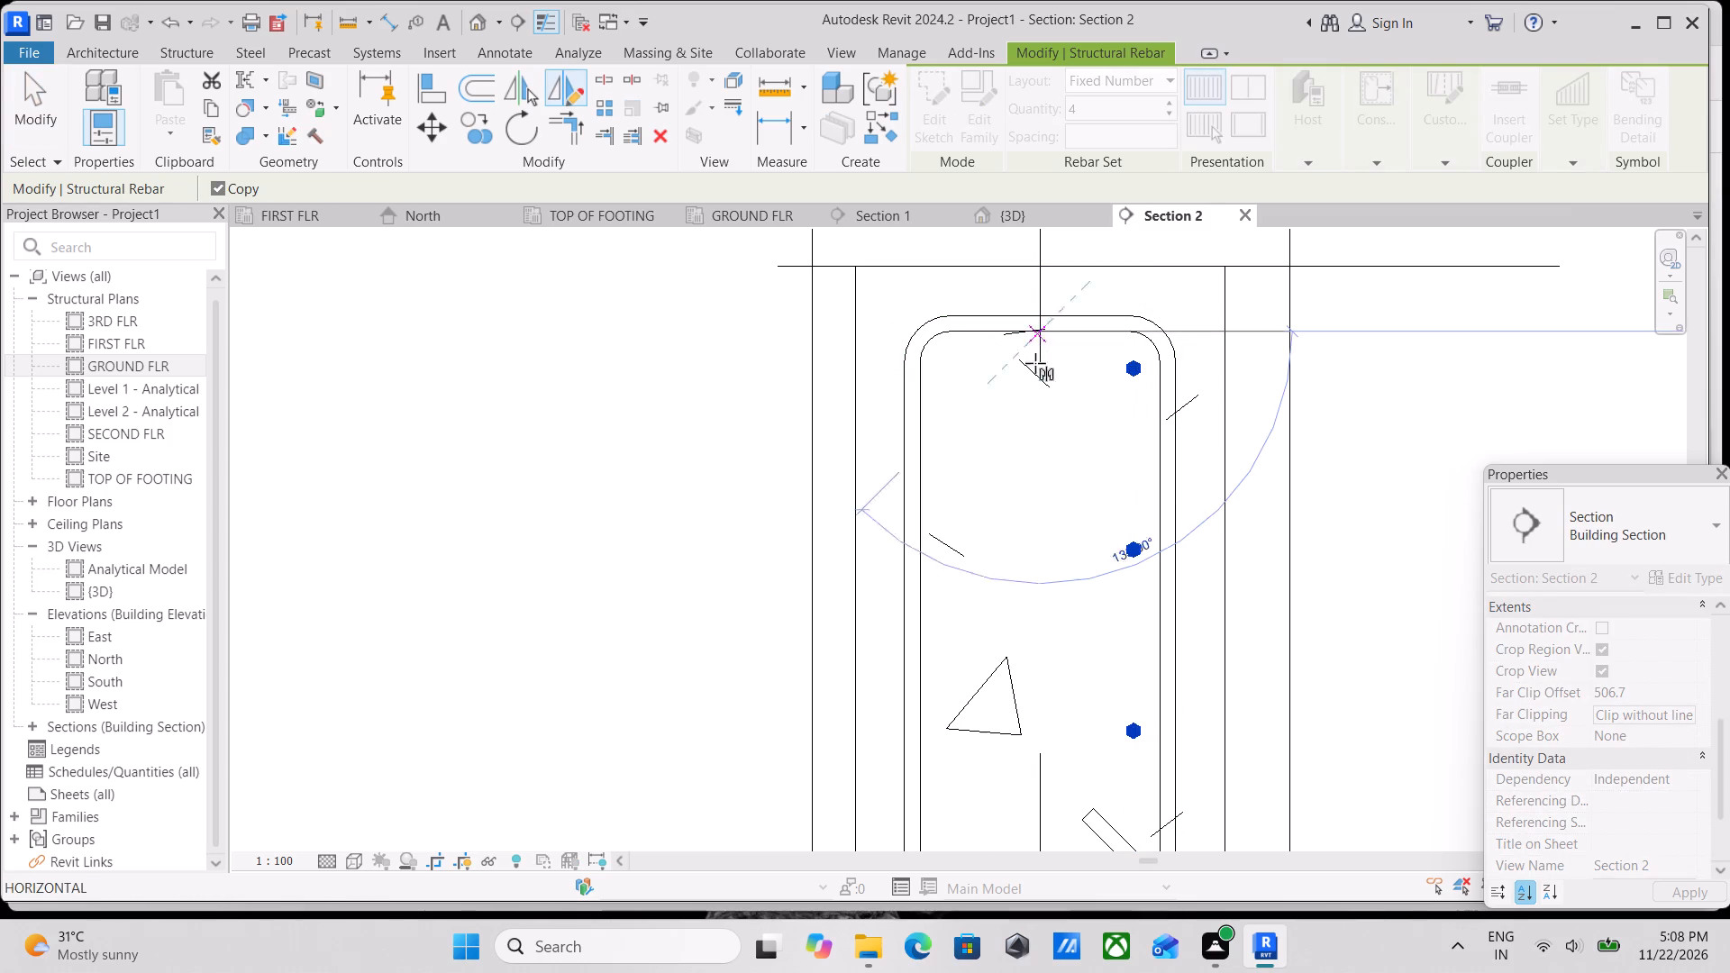
middle_drag(1009, 533, 1022, 407)
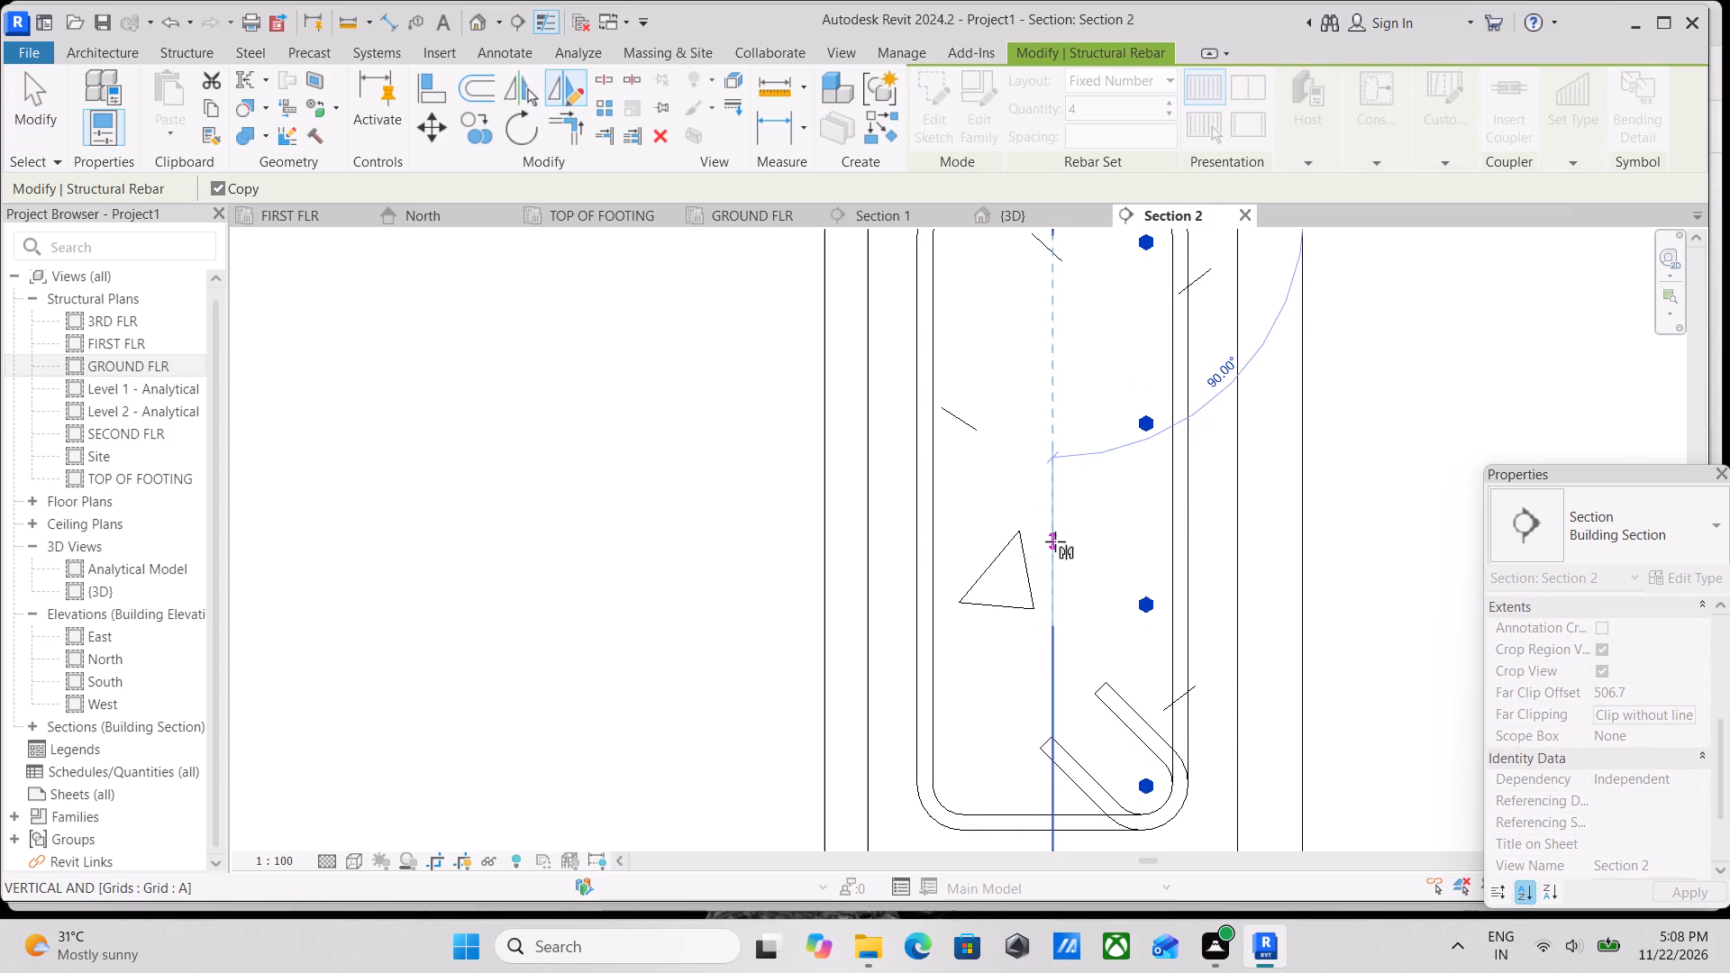
click(1055, 541)
scroll(1055, 541, down, 2)
middle_drag(1055, 541, 1079, 590)
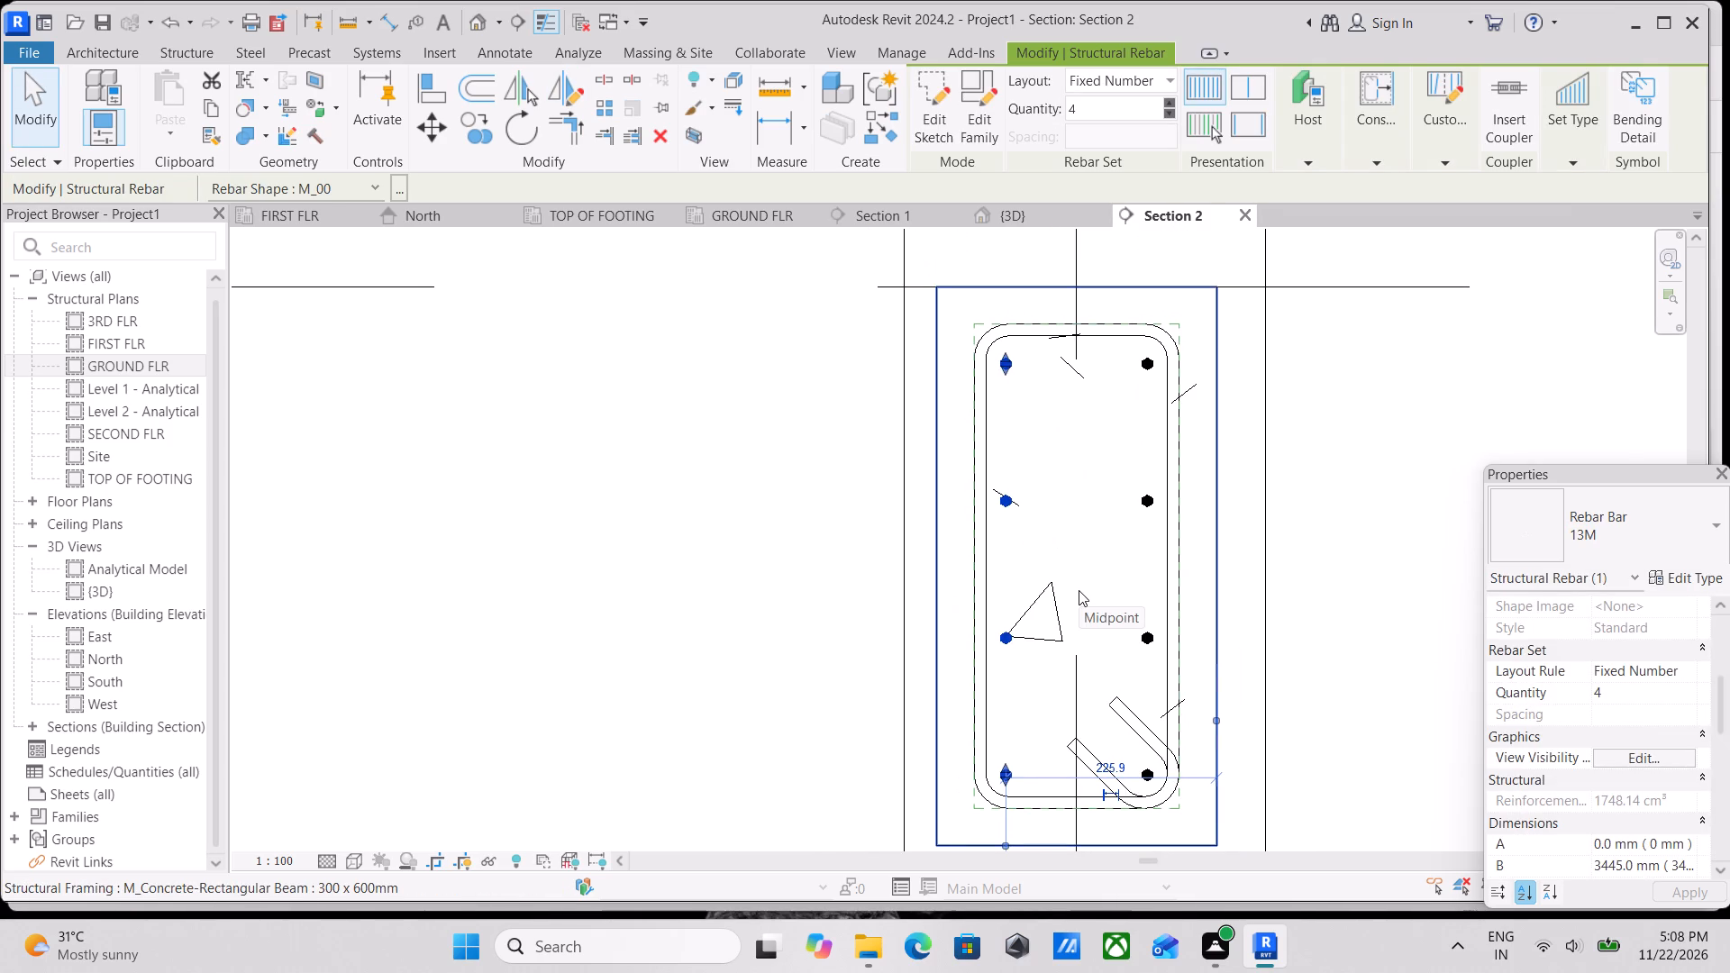
key(Escape)
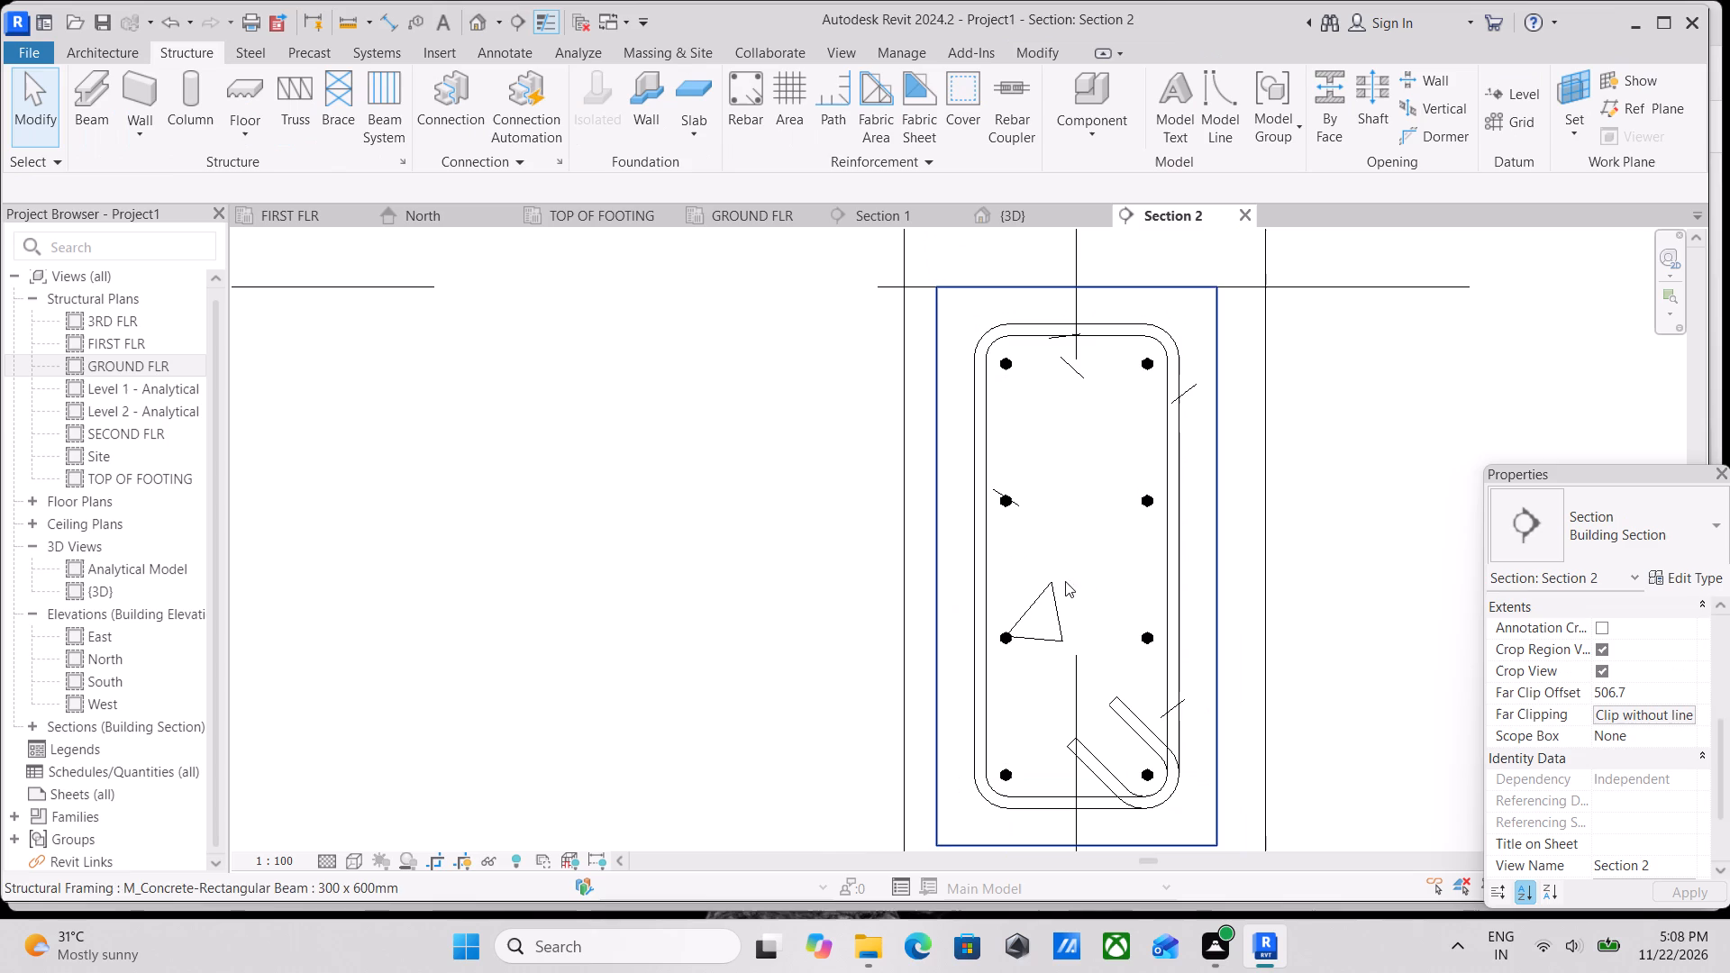
key(Escape)
Check the view visibility states of the mirrored bar set inside the stirrup's left leg.
click(1014, 503)
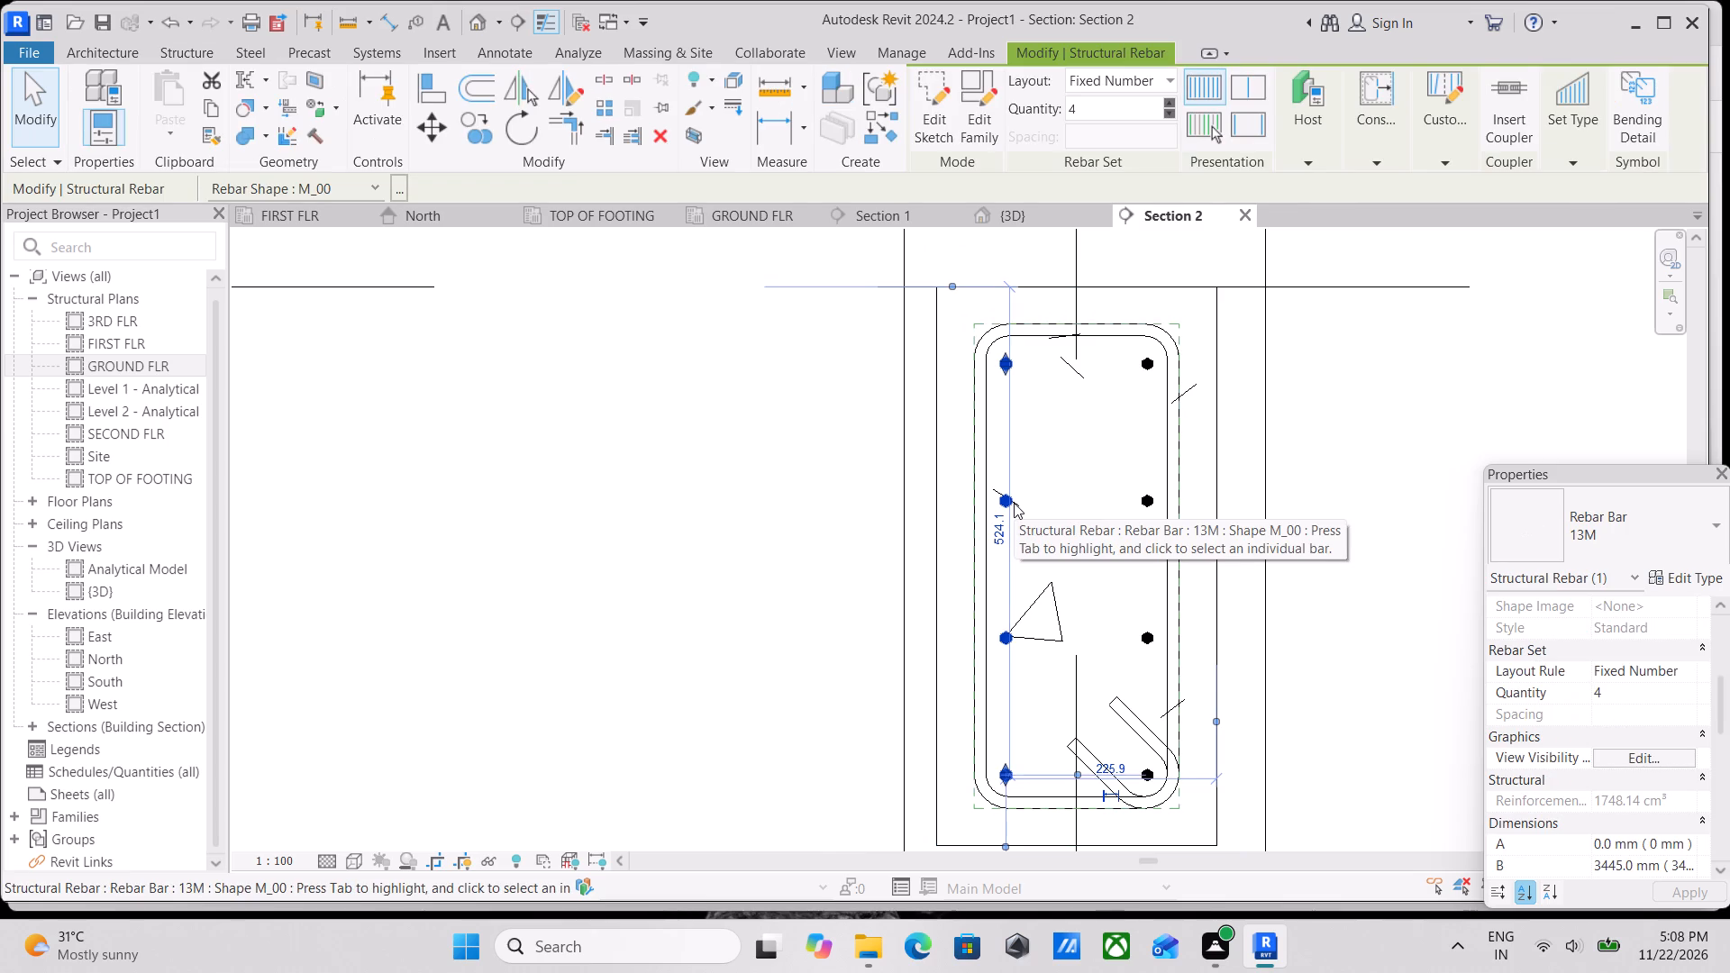
click(1628, 760)
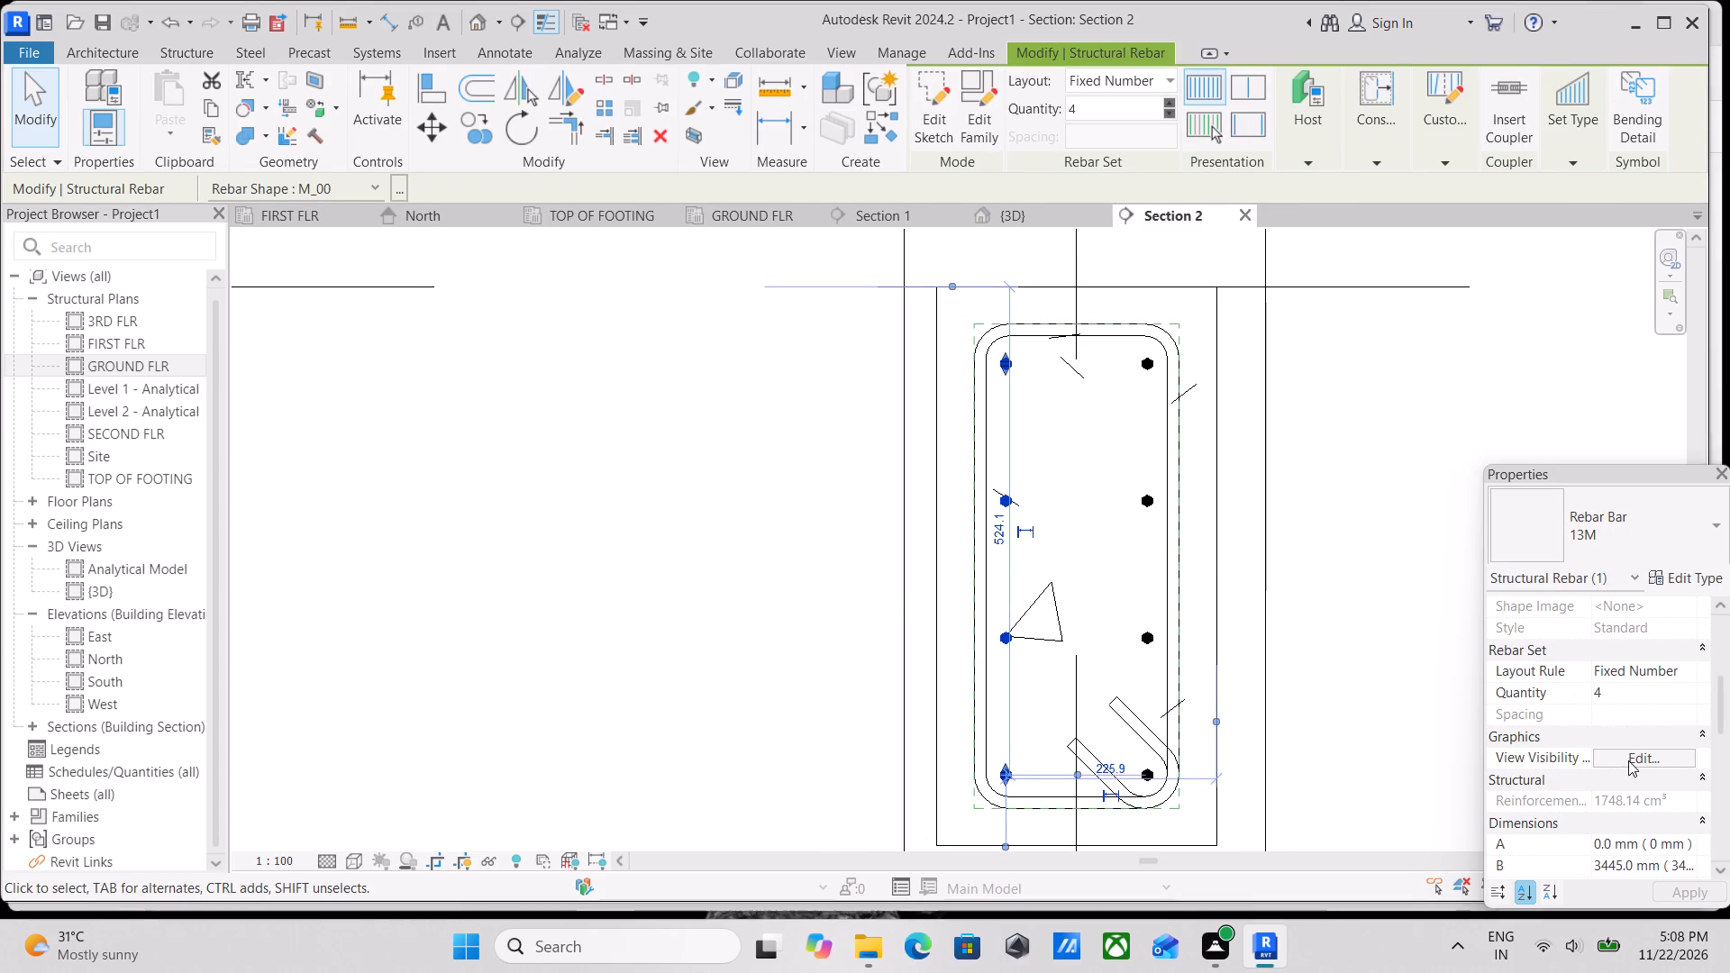
click(1559, 889)
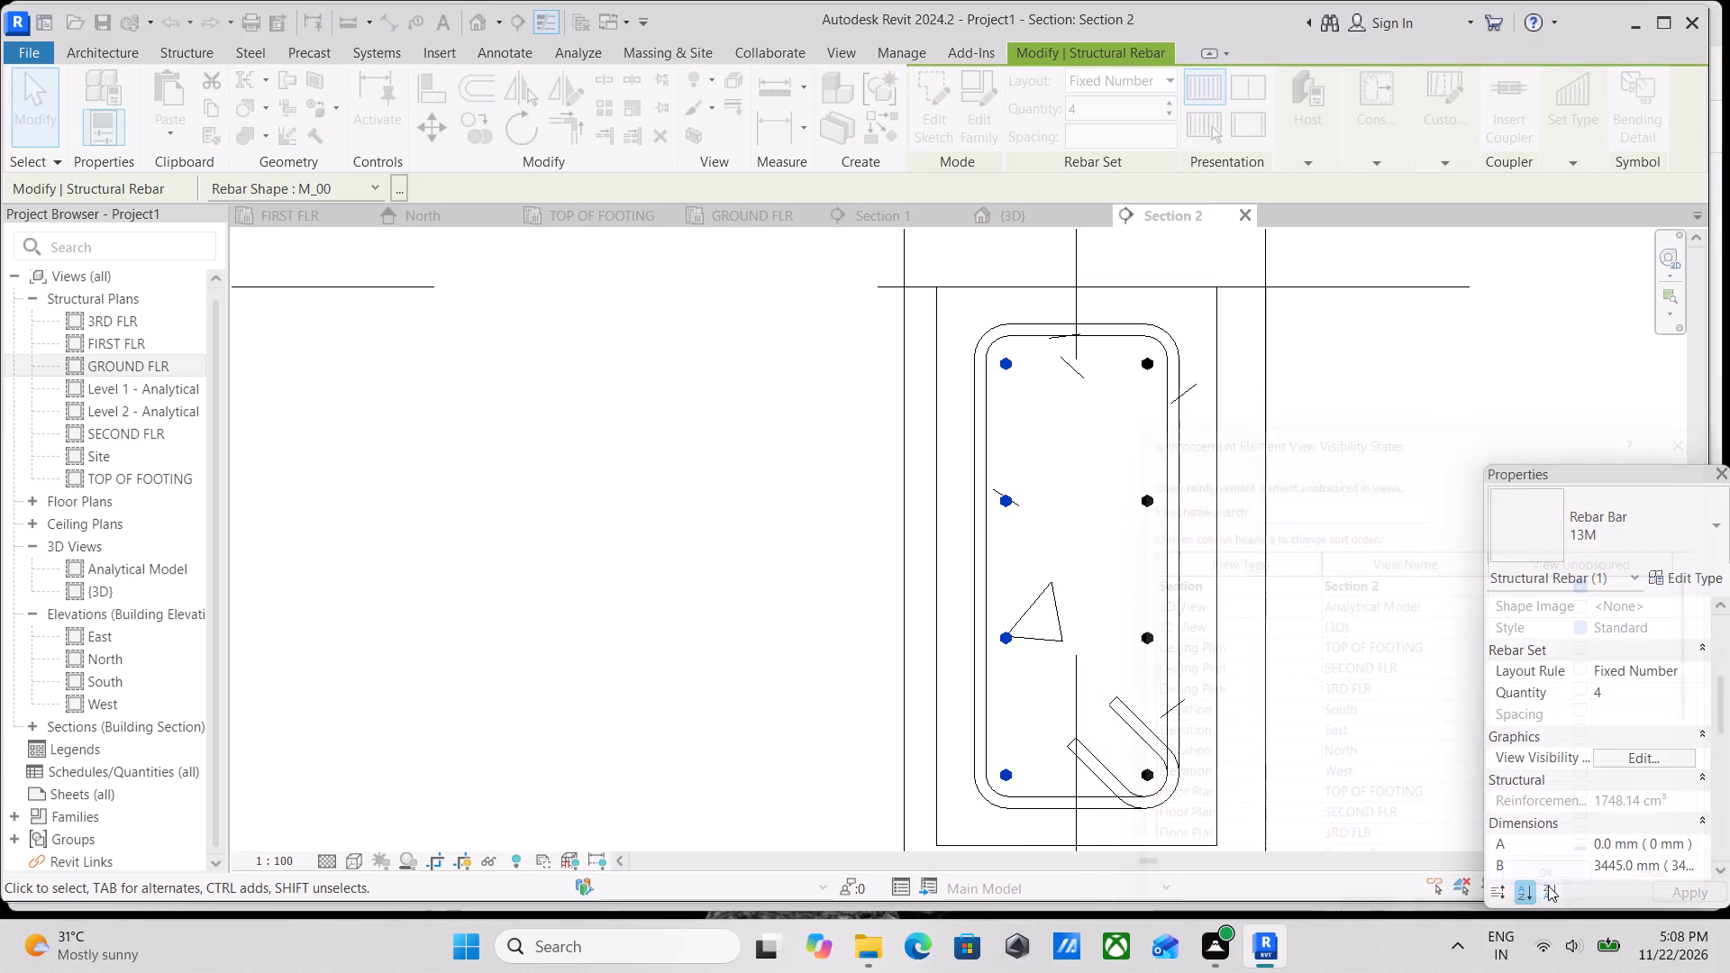
Nudge the mirrored bar set inward from the stirrup's left leg to about 216 mm from the beam's right face.
scroll(1015, 596, up, 2)
key(Escape)
scroll(997, 636, up, 3)
click(1016, 648)
scroll(1016, 648, down, 3)
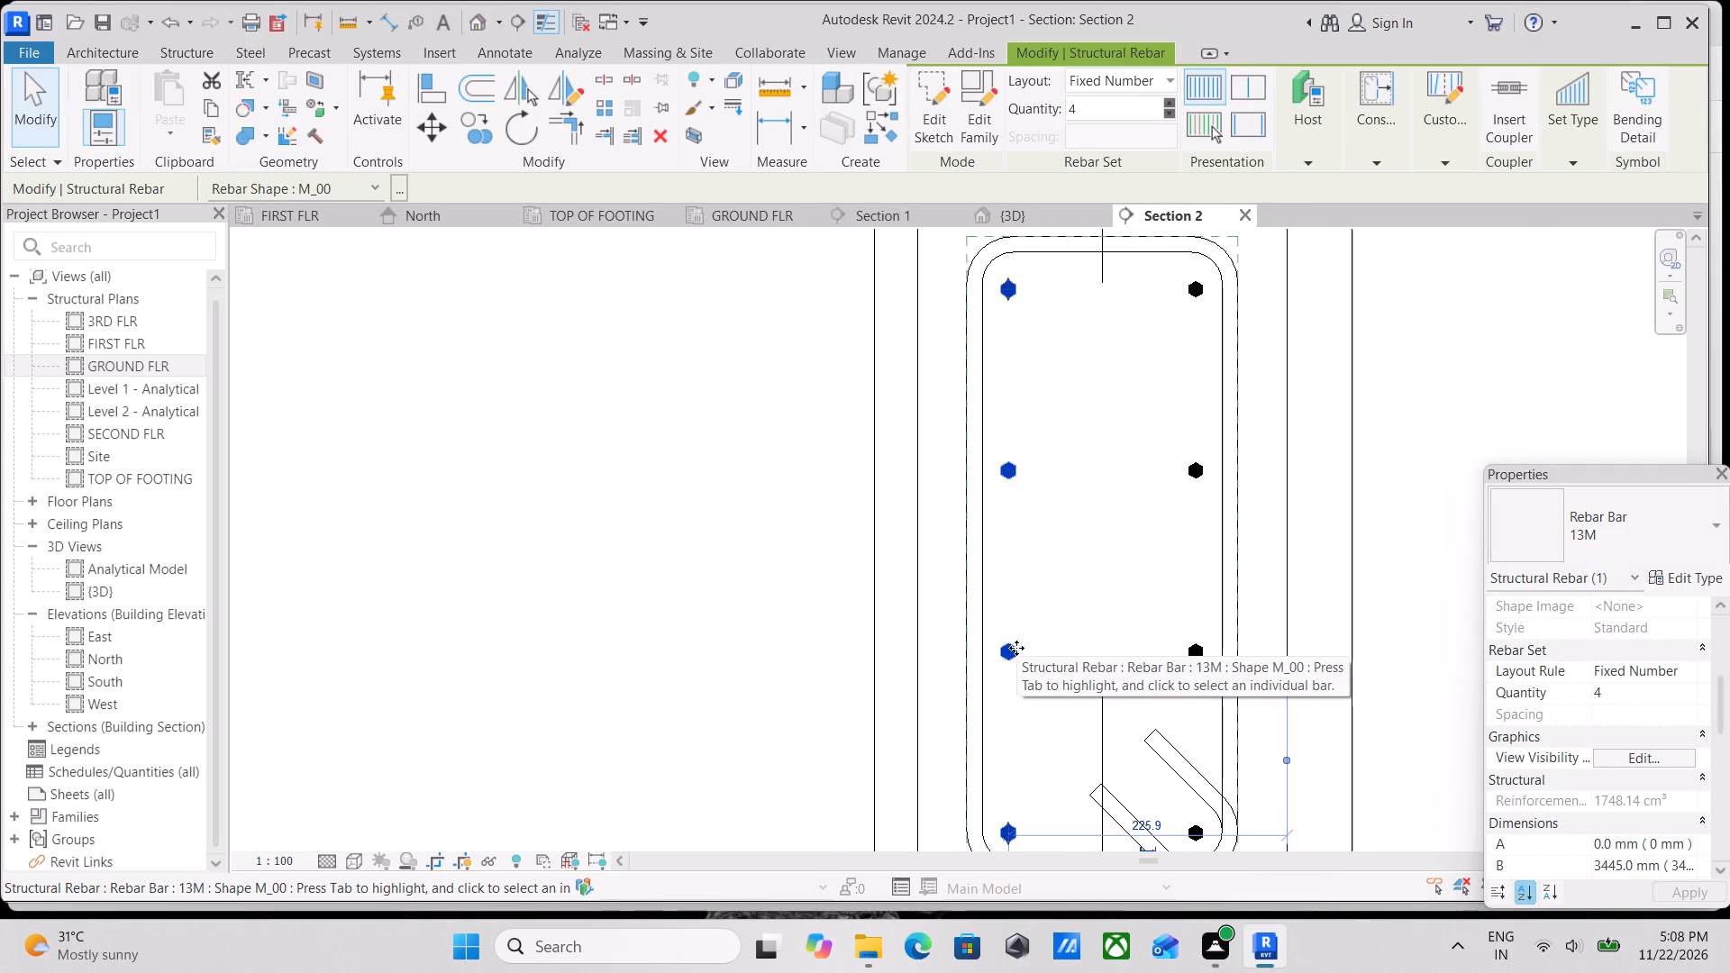
scroll(1016, 648, down, 1)
middle_drag(1016, 648, 1042, 696)
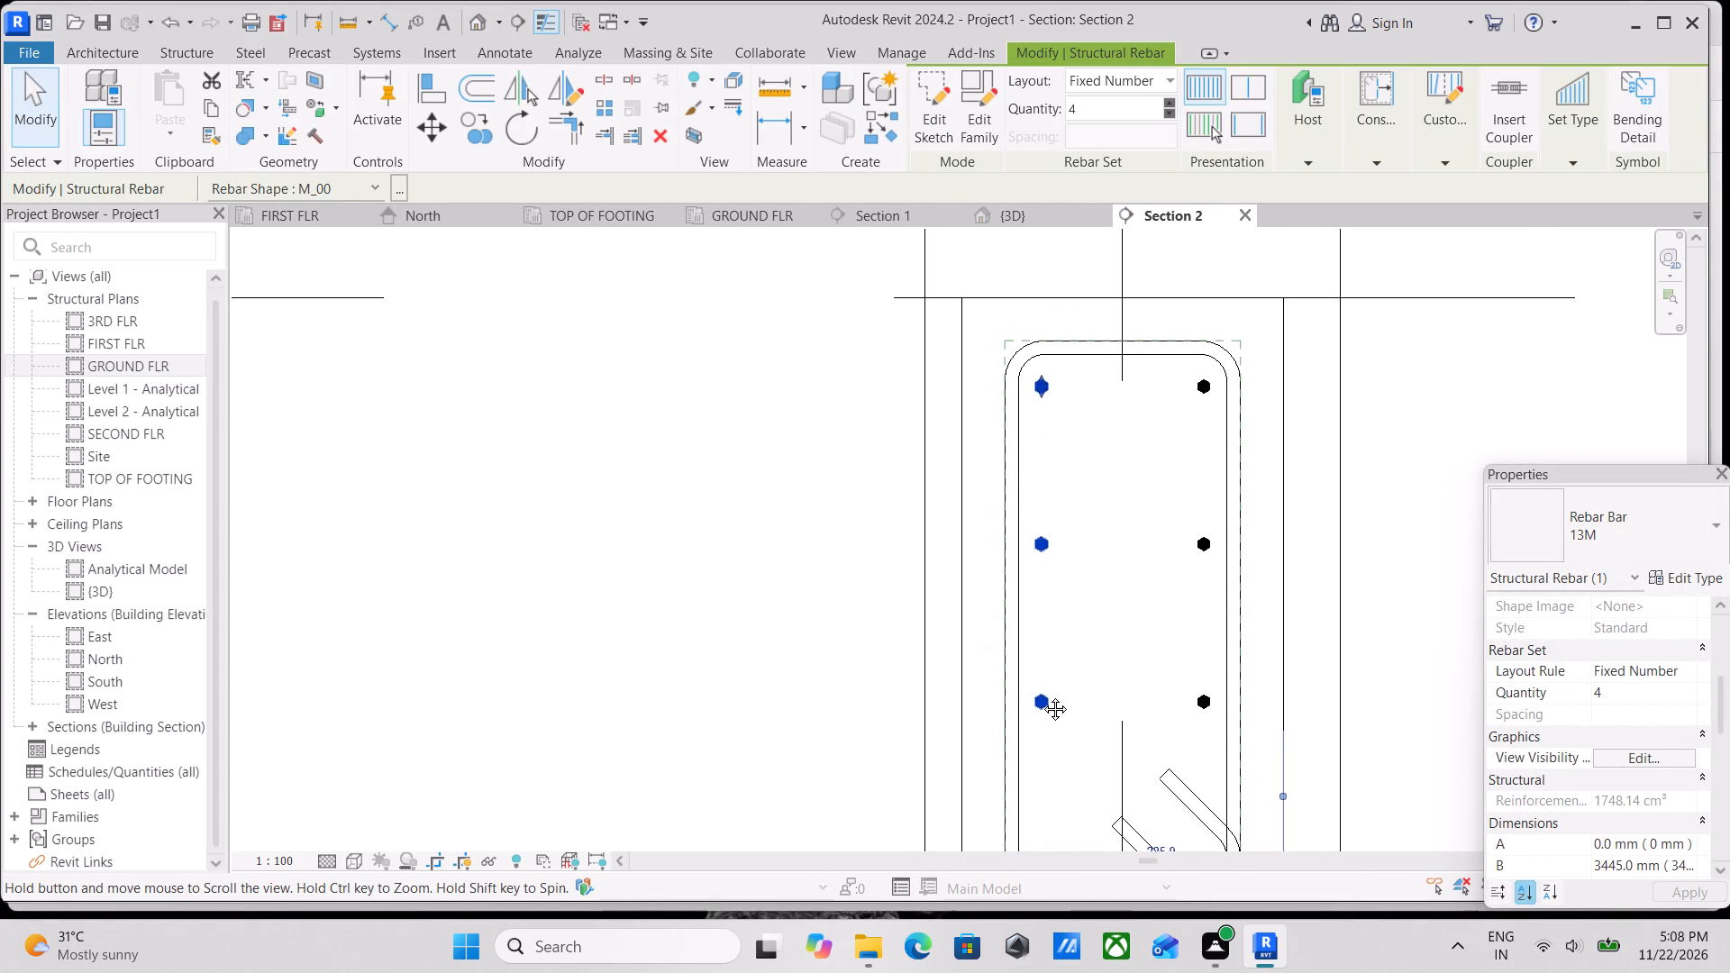
middle_drag(1042, 696, 1053, 705)
scroll(1053, 705, up, 2)
scroll(1053, 705, down, 2)
middle_drag(1053, 705, 1017, 677)
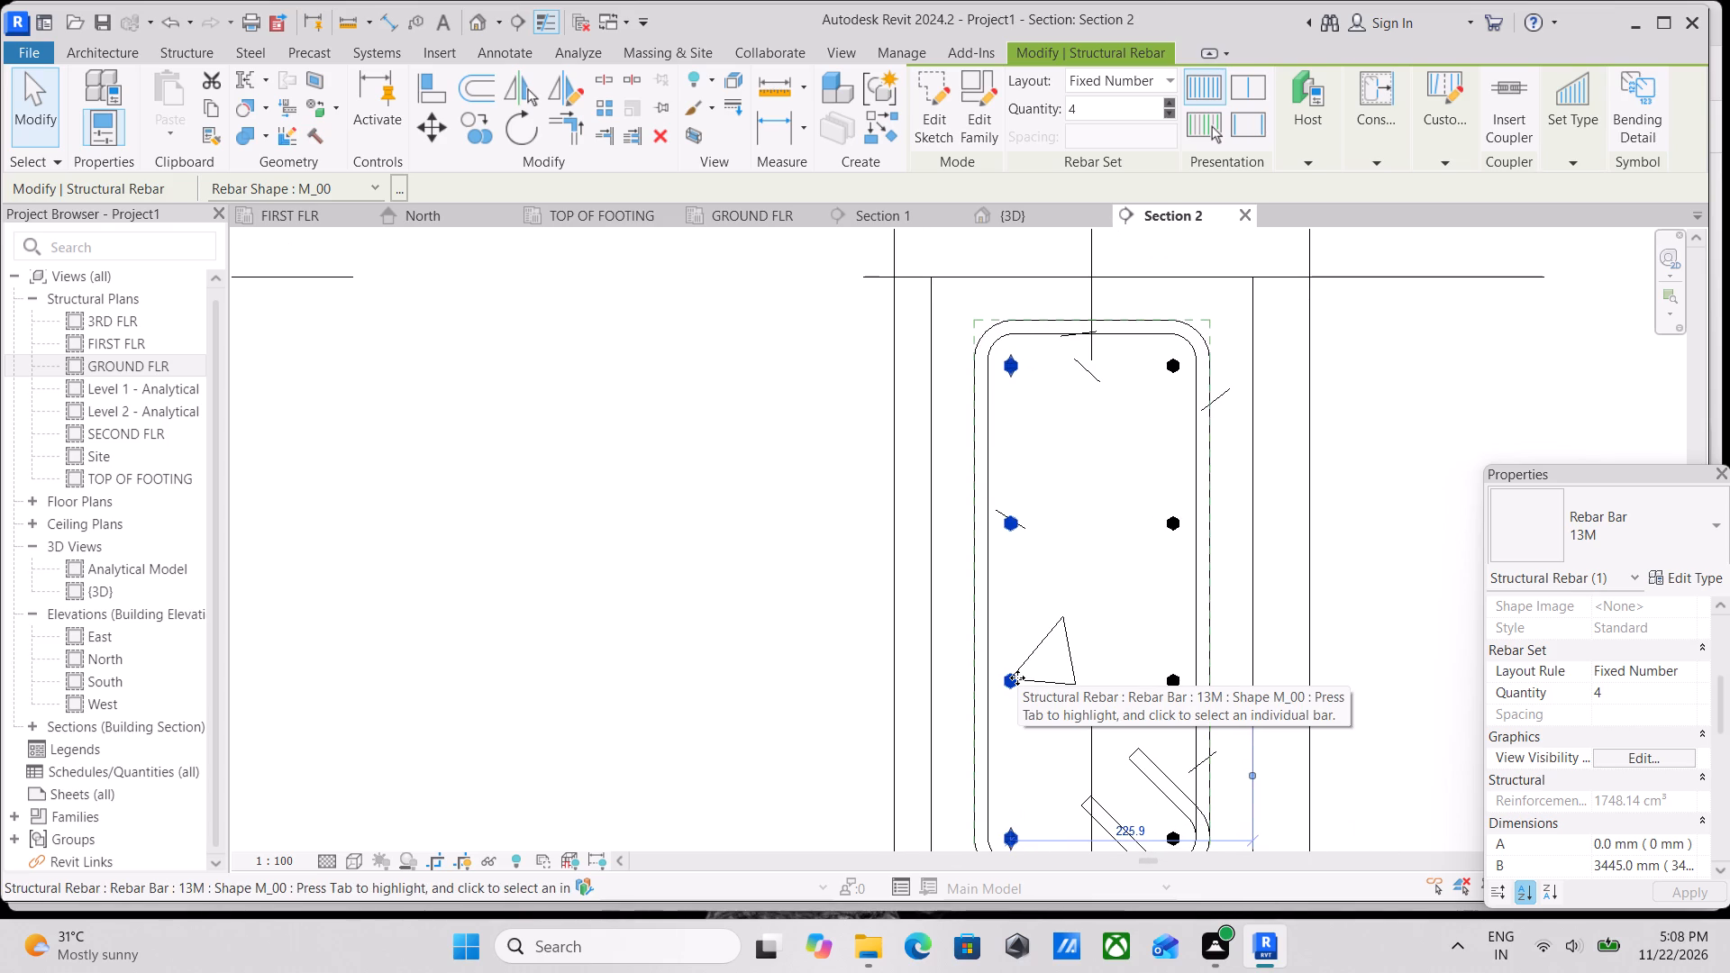
key(Right)
key(Right)
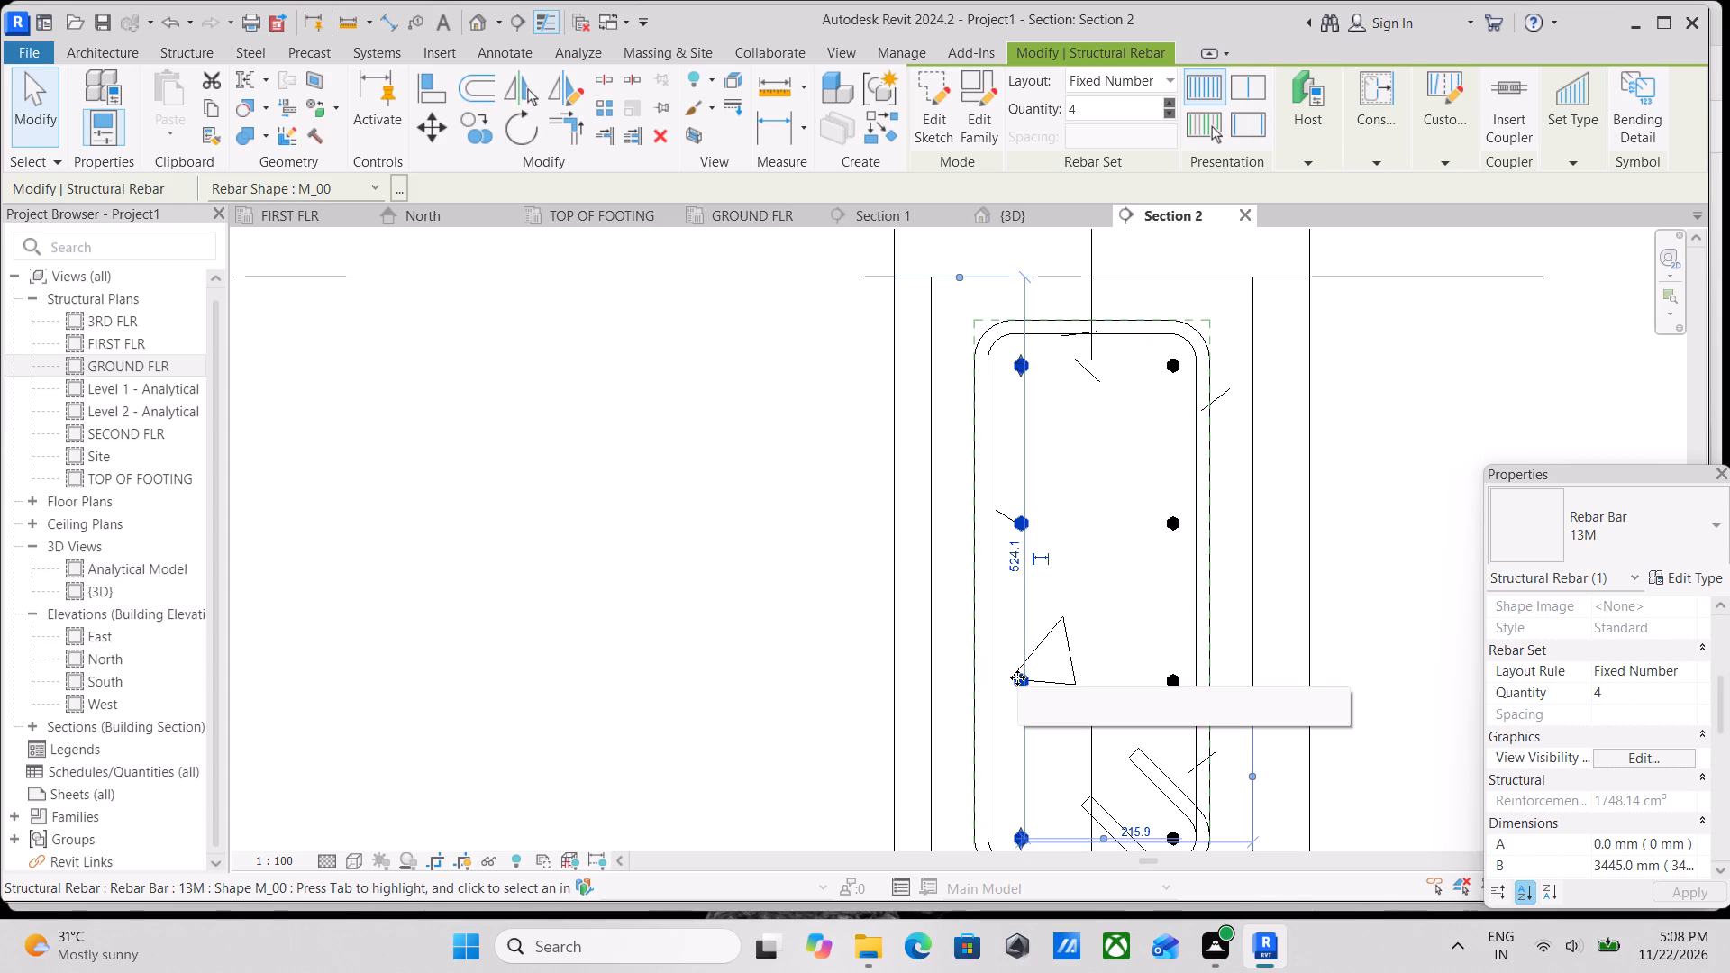
key(Left)
key(Left)
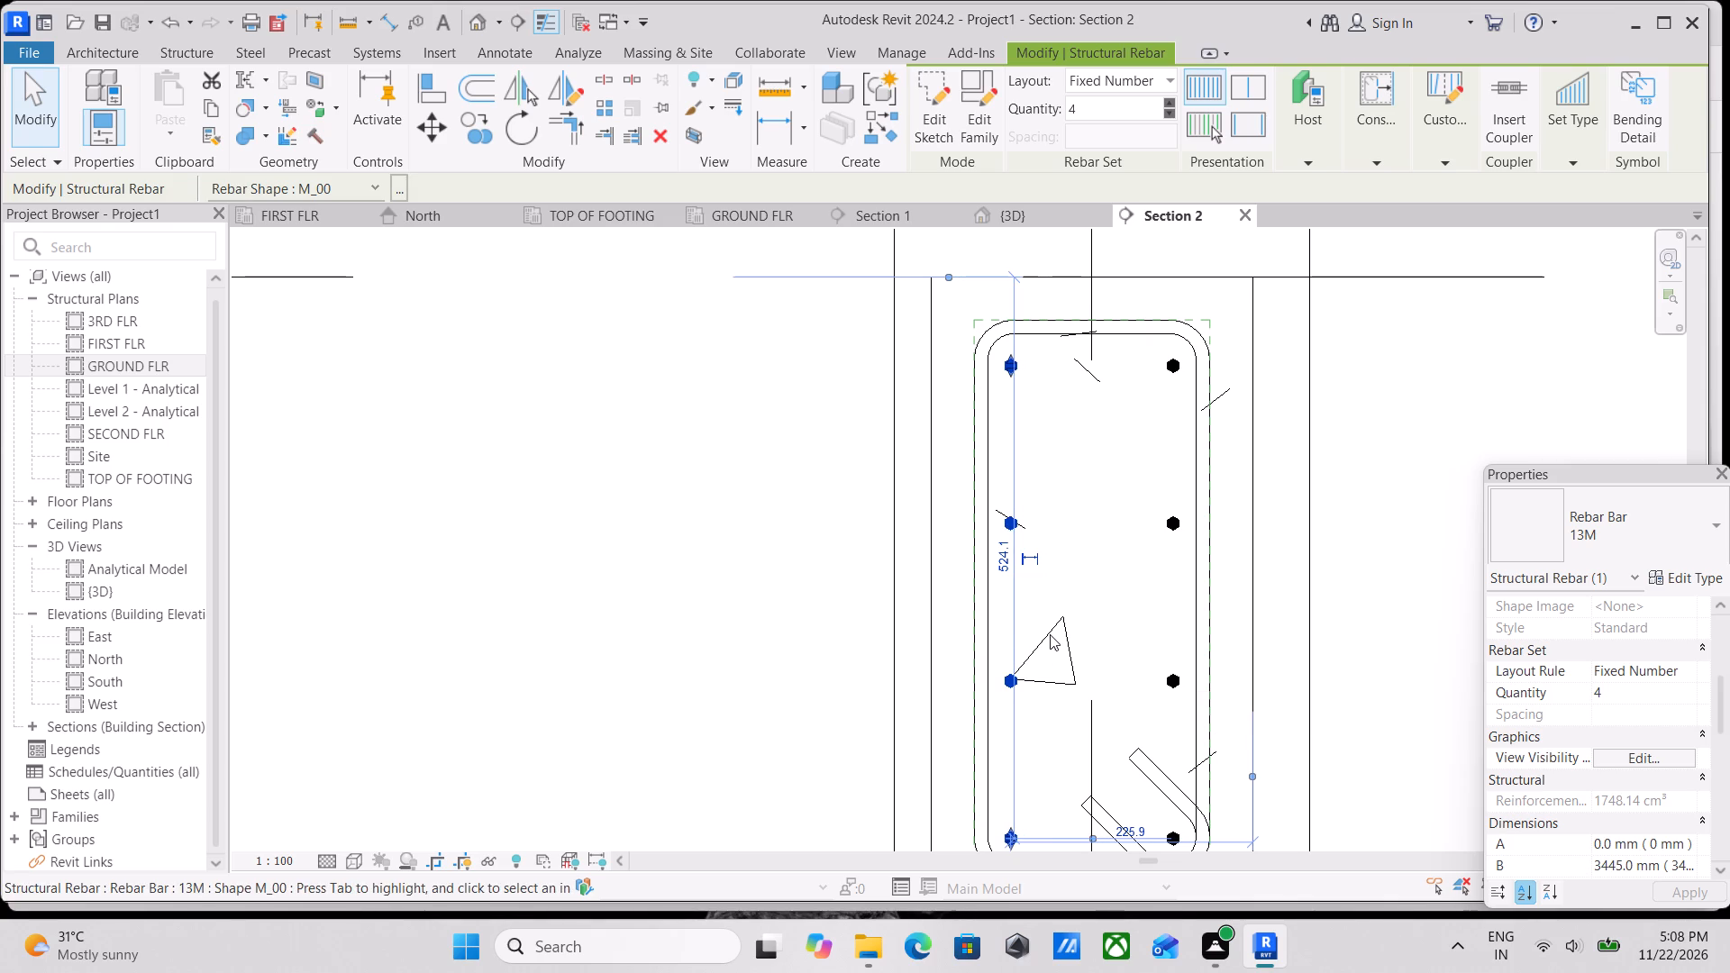
key(Right)
key(Right)
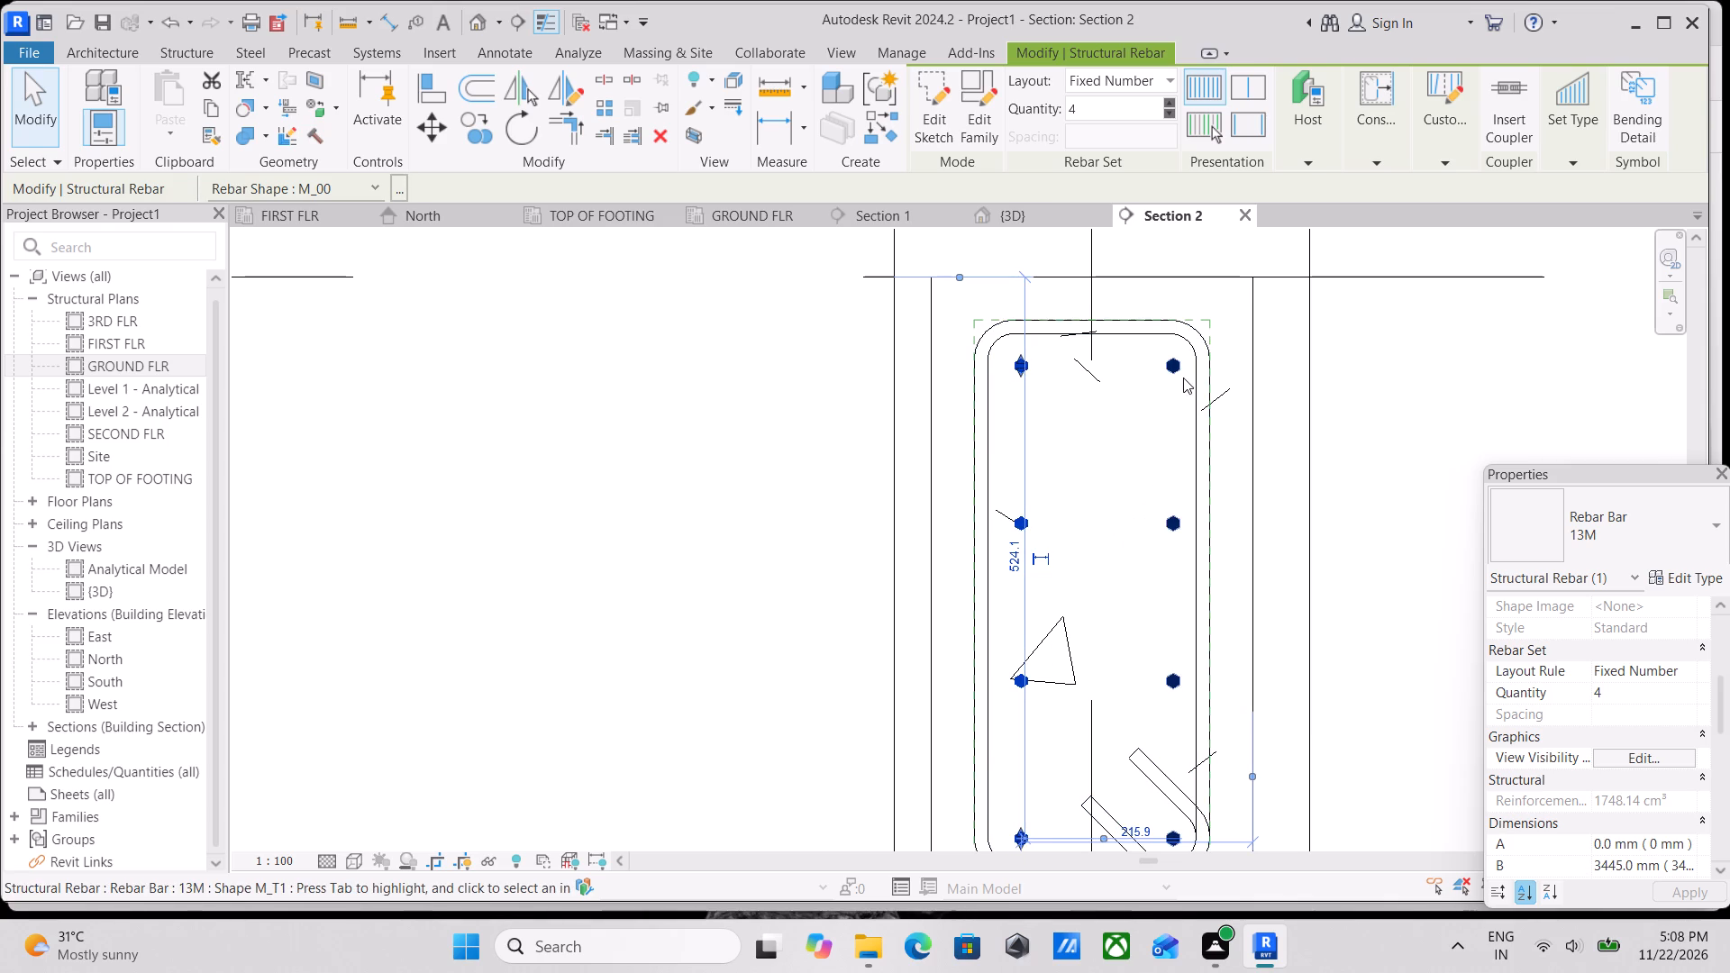
key(Escape)
Review the view visibility states of the beam's M_T1 stirrup set and of both straight bar sets.
scroll(1178, 535, down, 8)
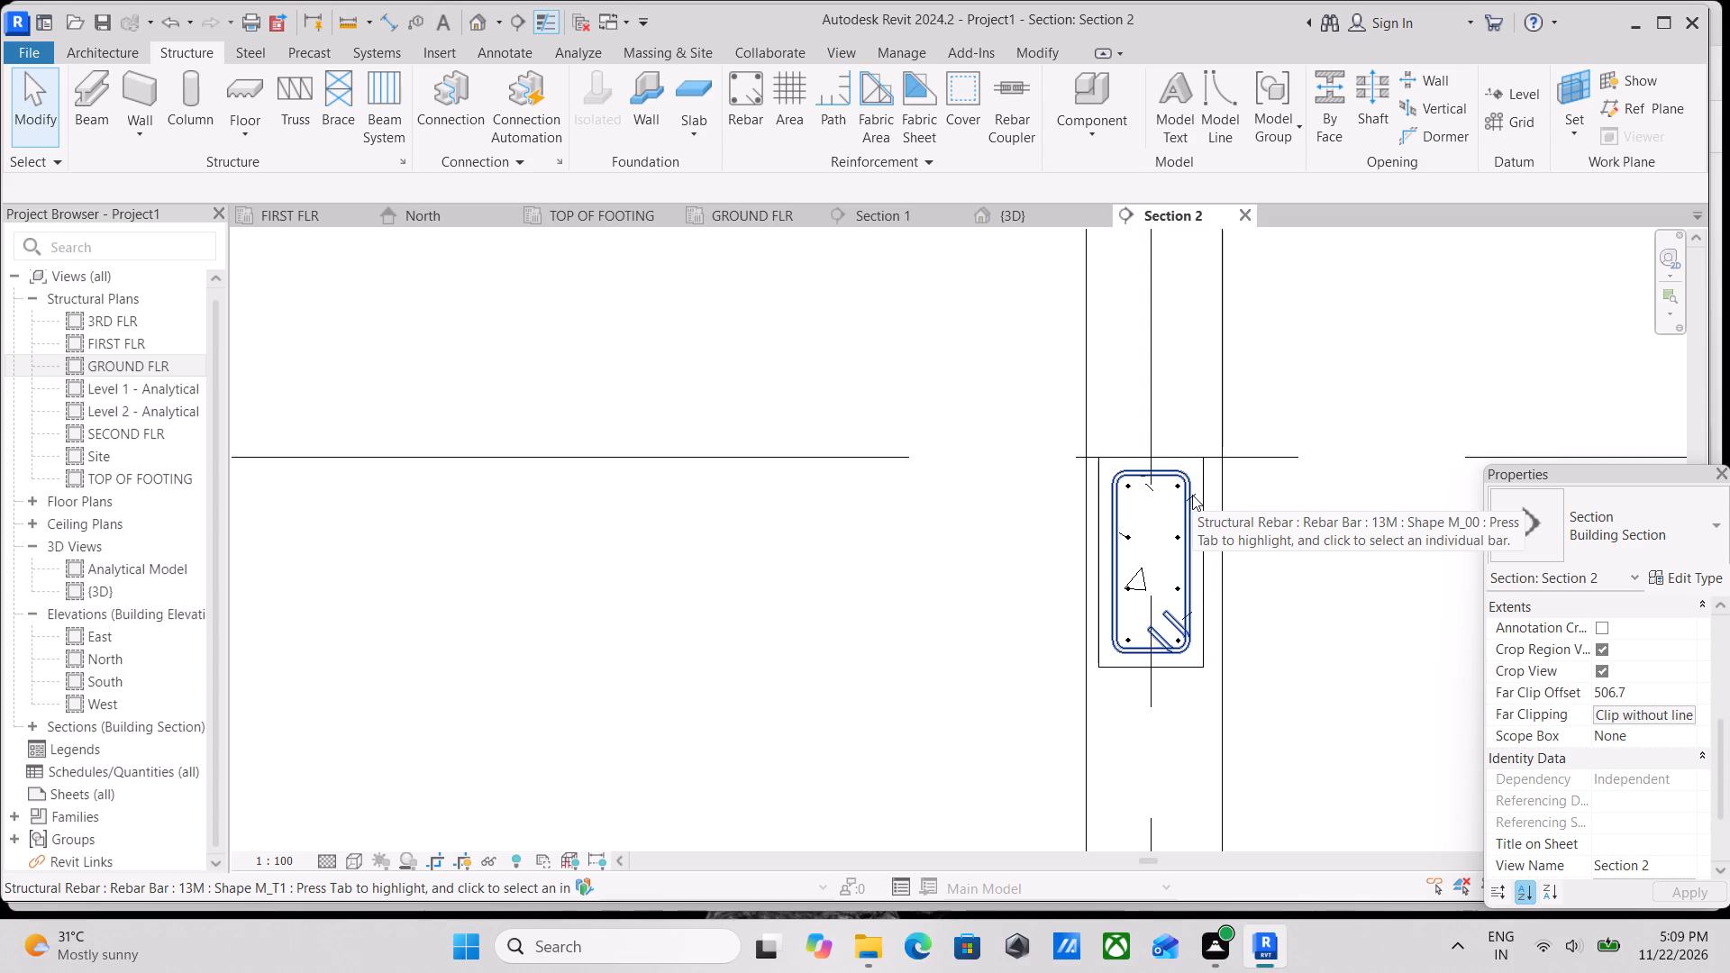
click(1167, 476)
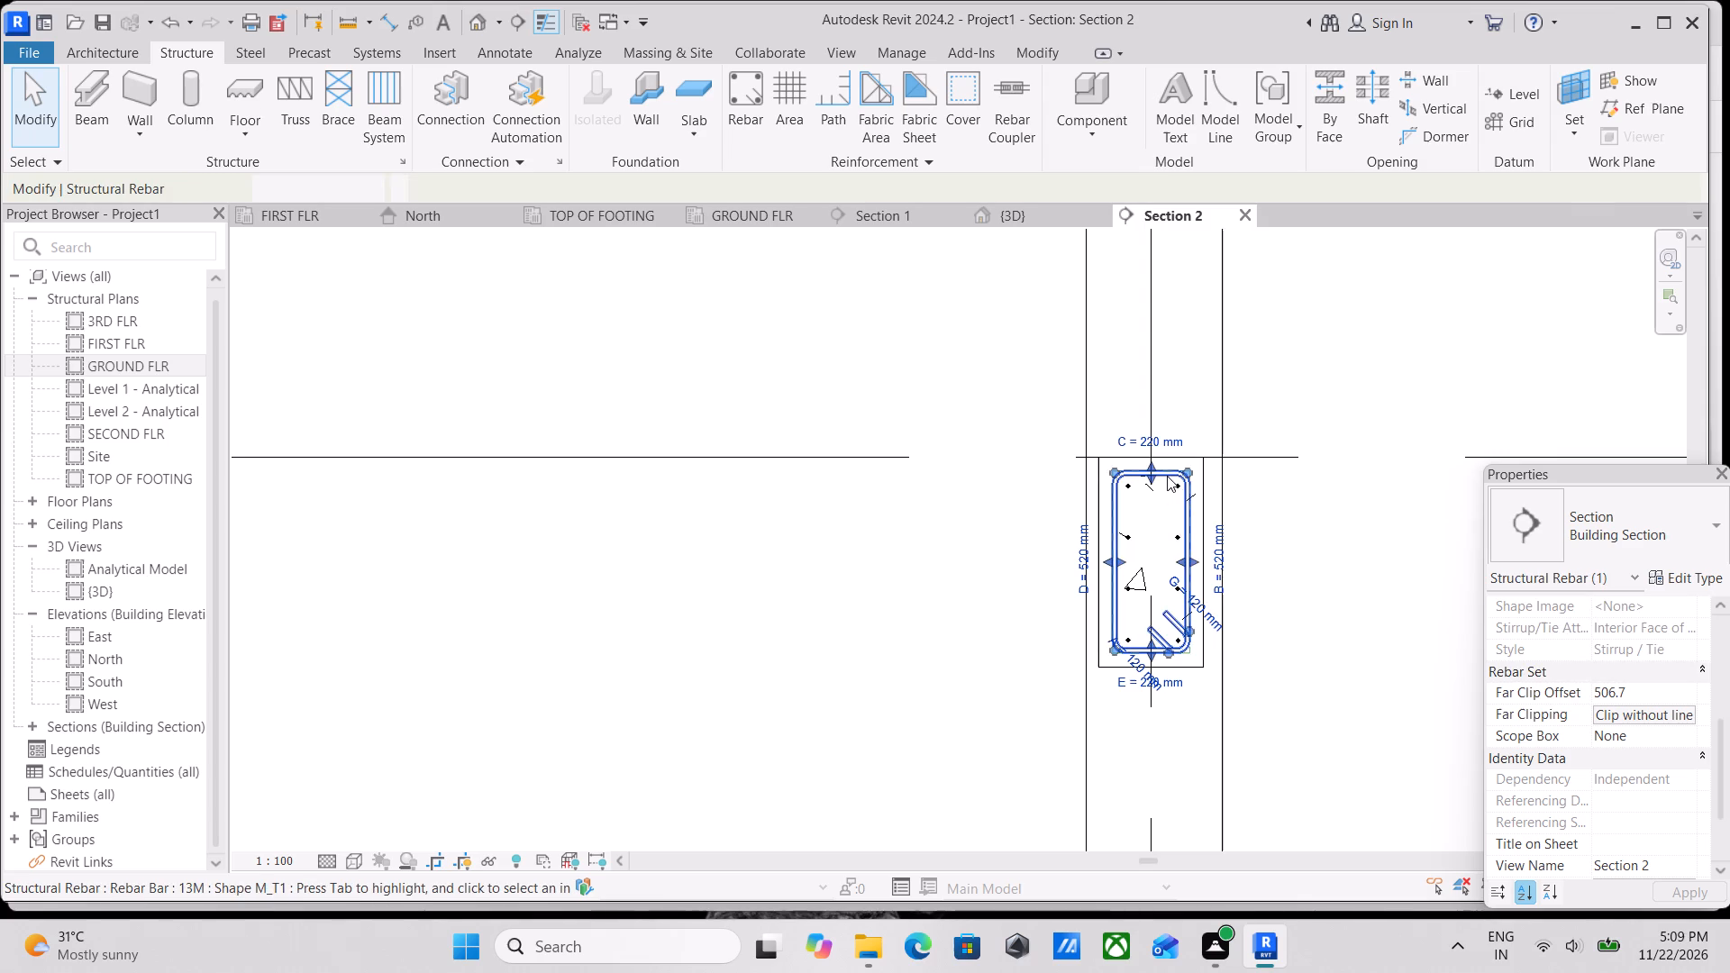
scroll(1617, 728, down, 1)
click(1655, 719)
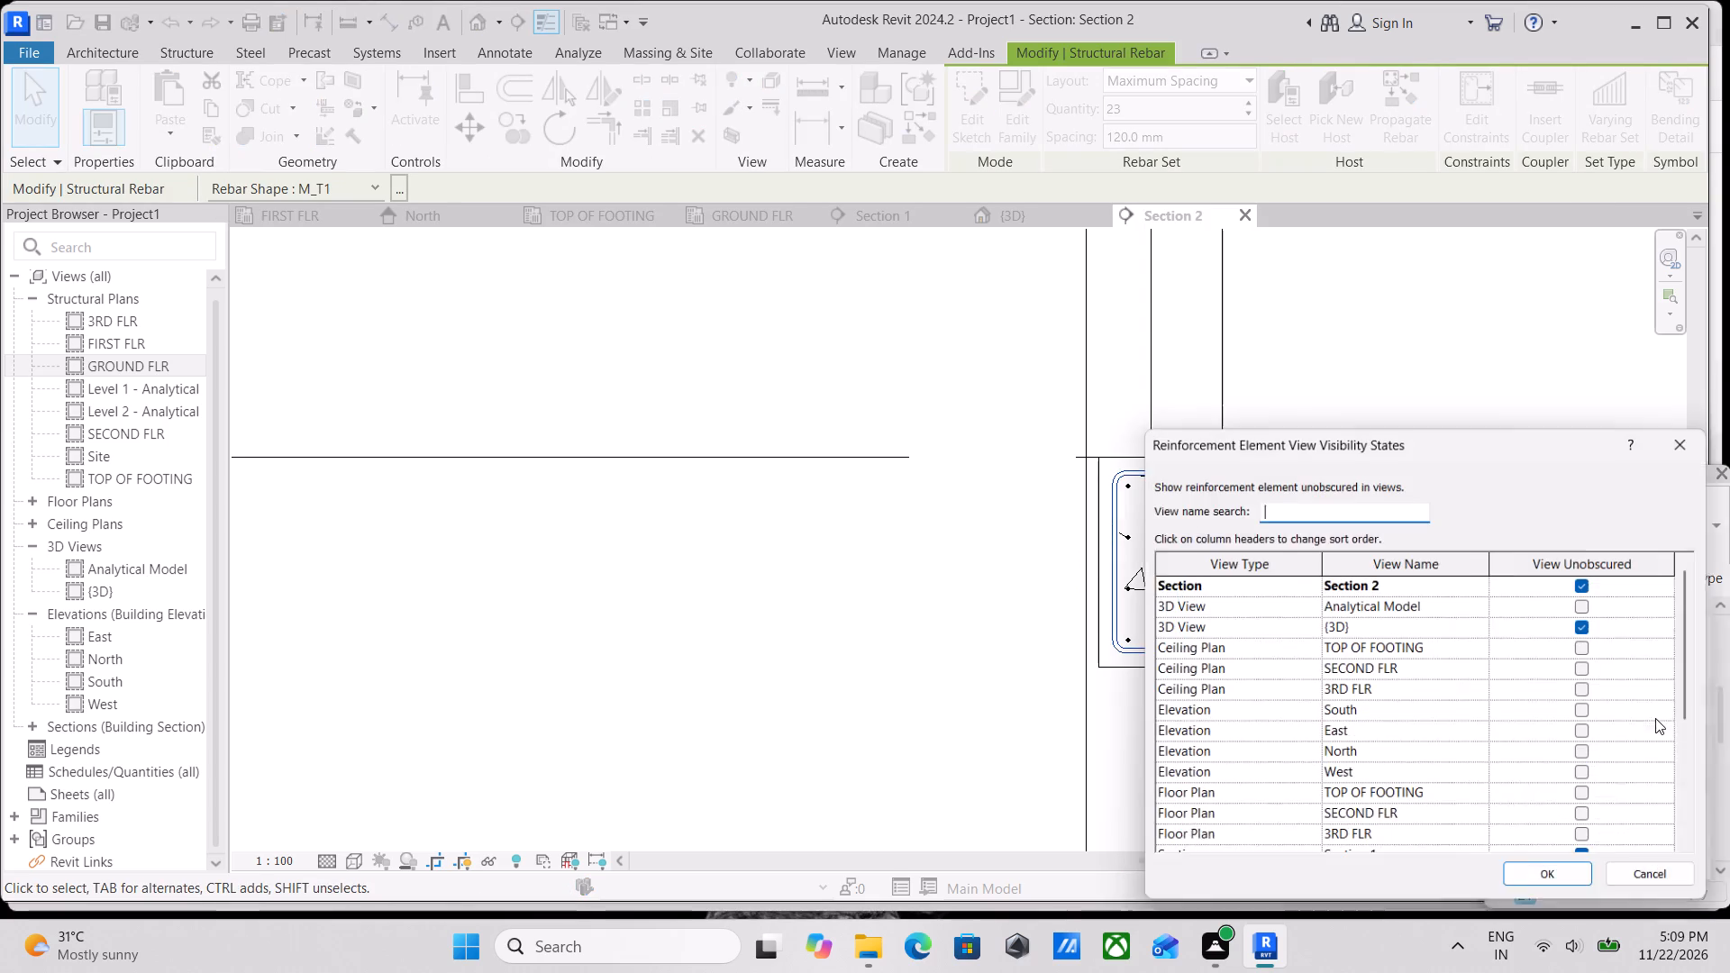
click(1545, 887)
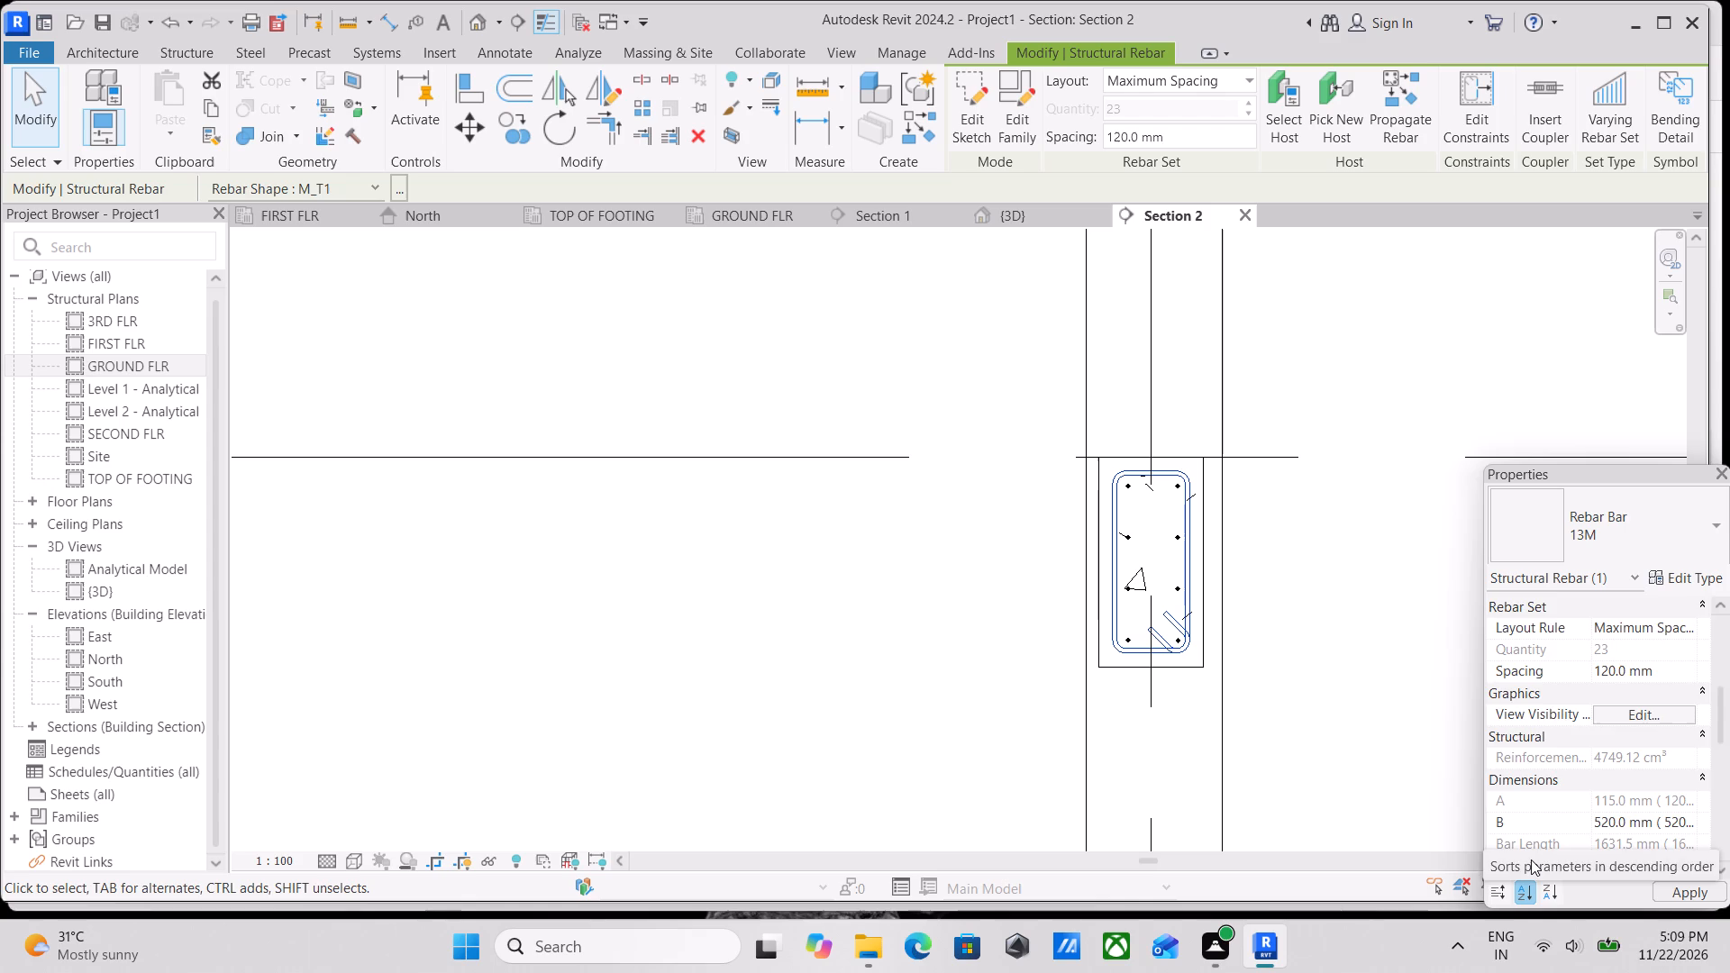
scroll(1531, 859, up, 2)
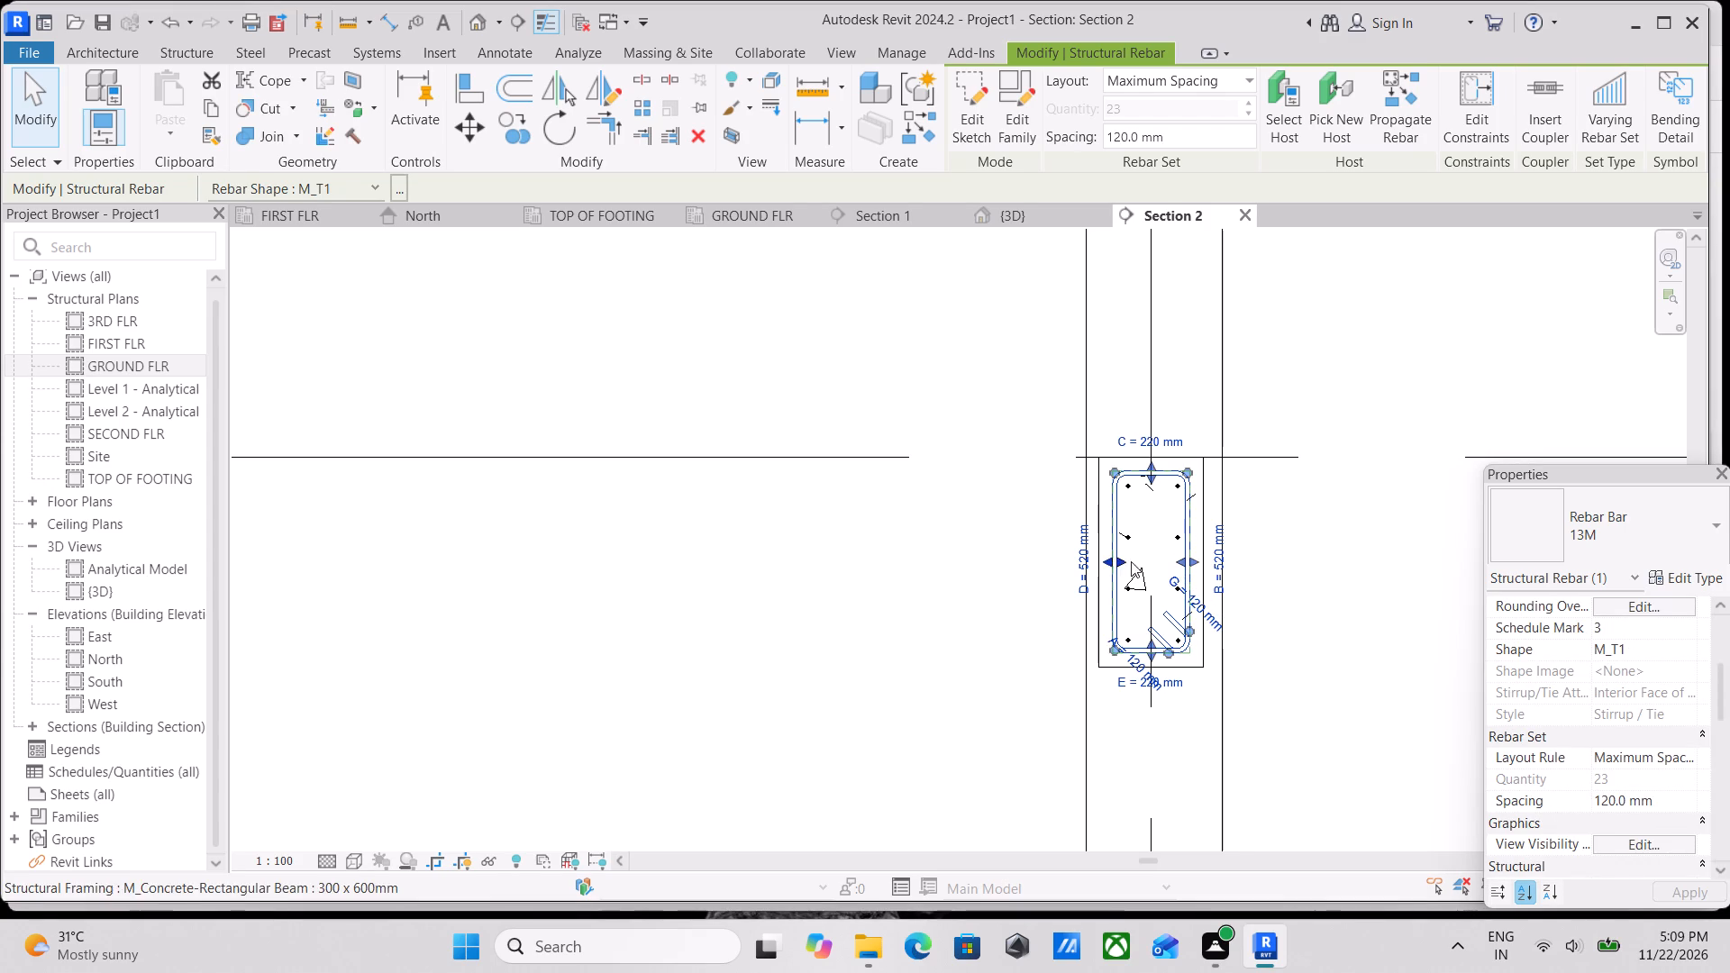
click(1137, 543)
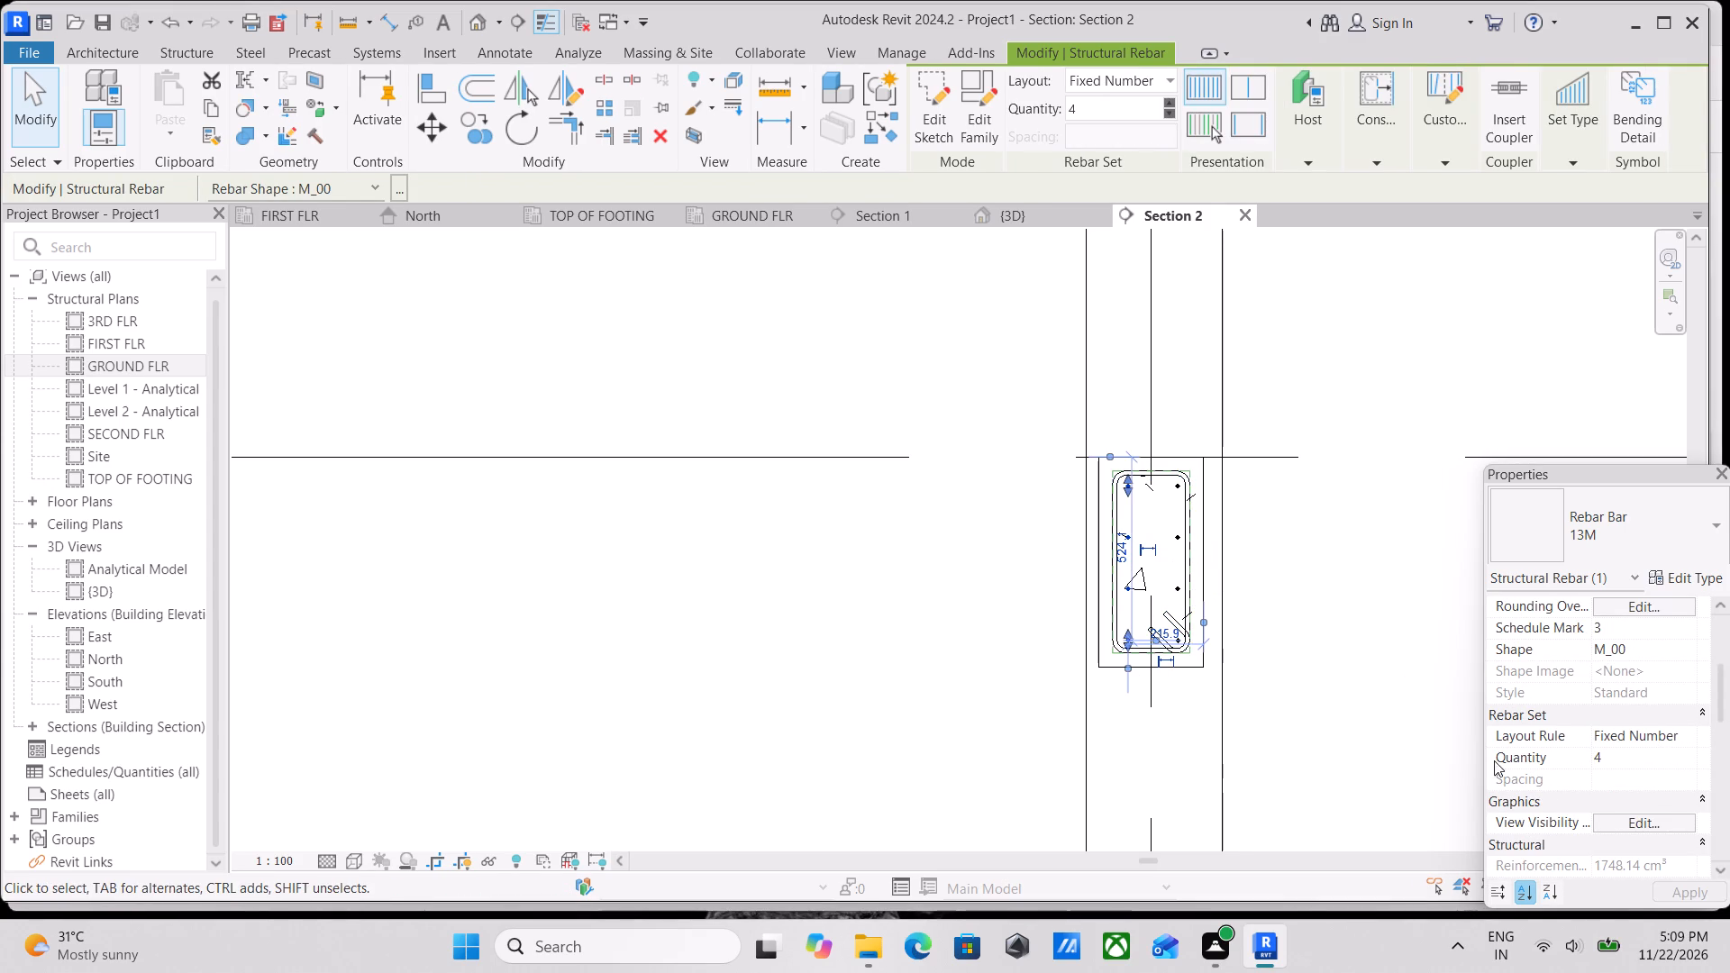
scroll(1578, 825, down, 1)
click(1663, 759)
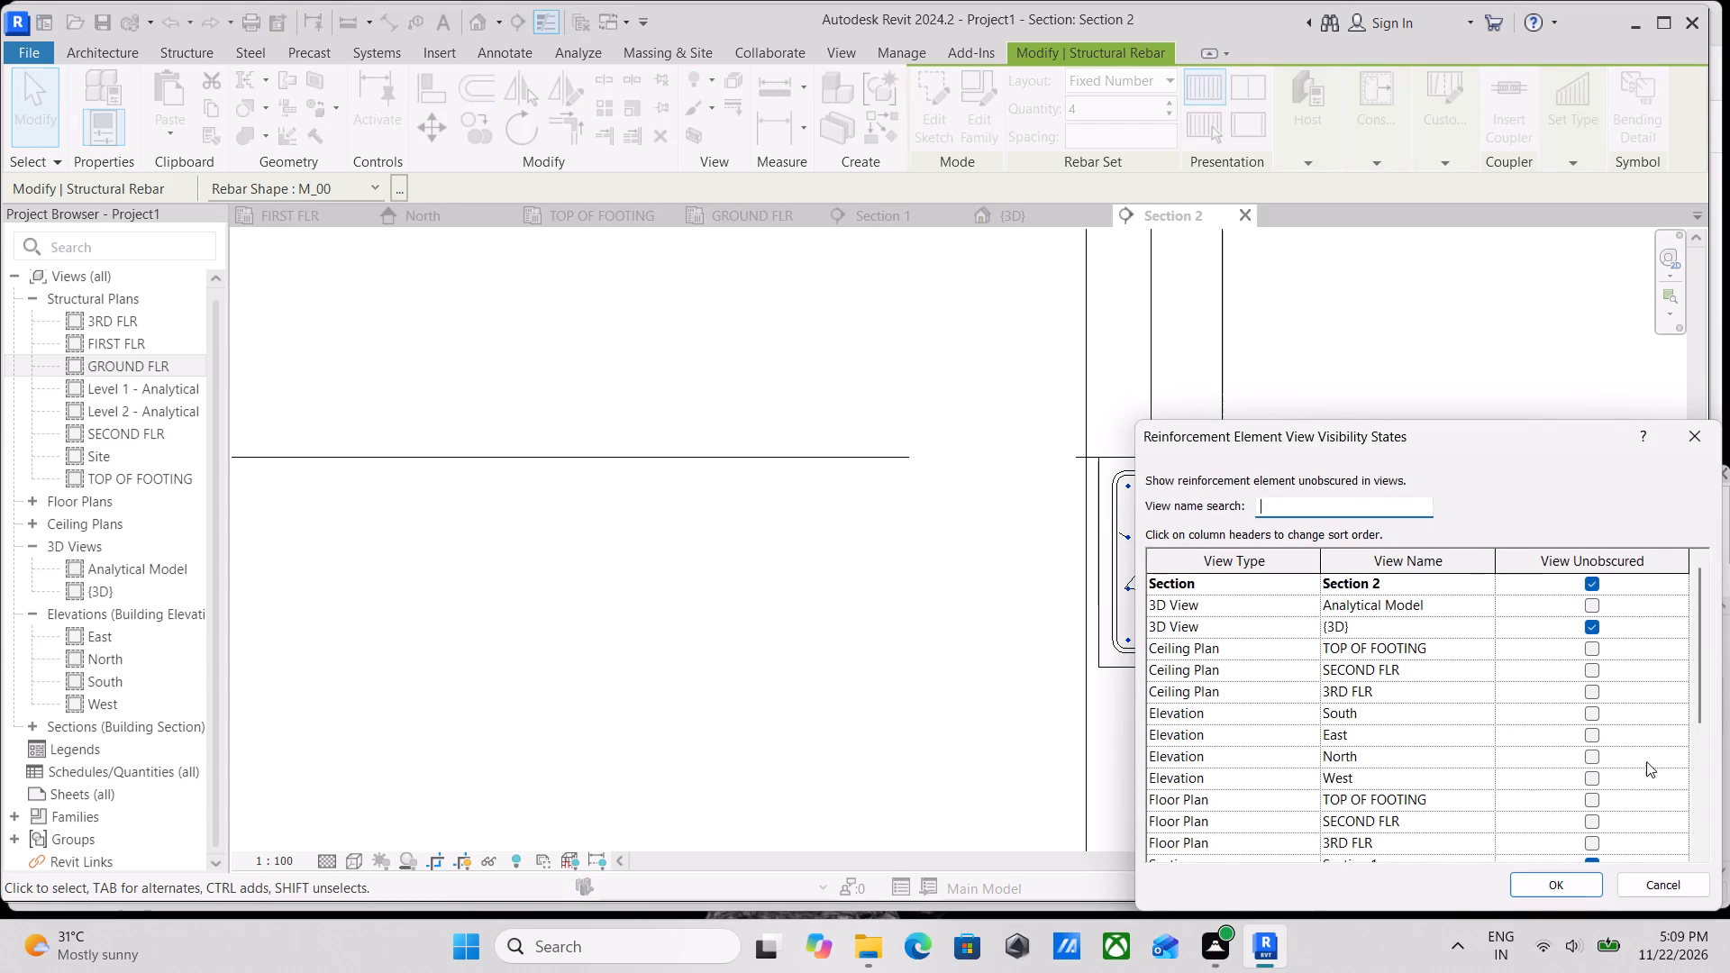
click(1584, 888)
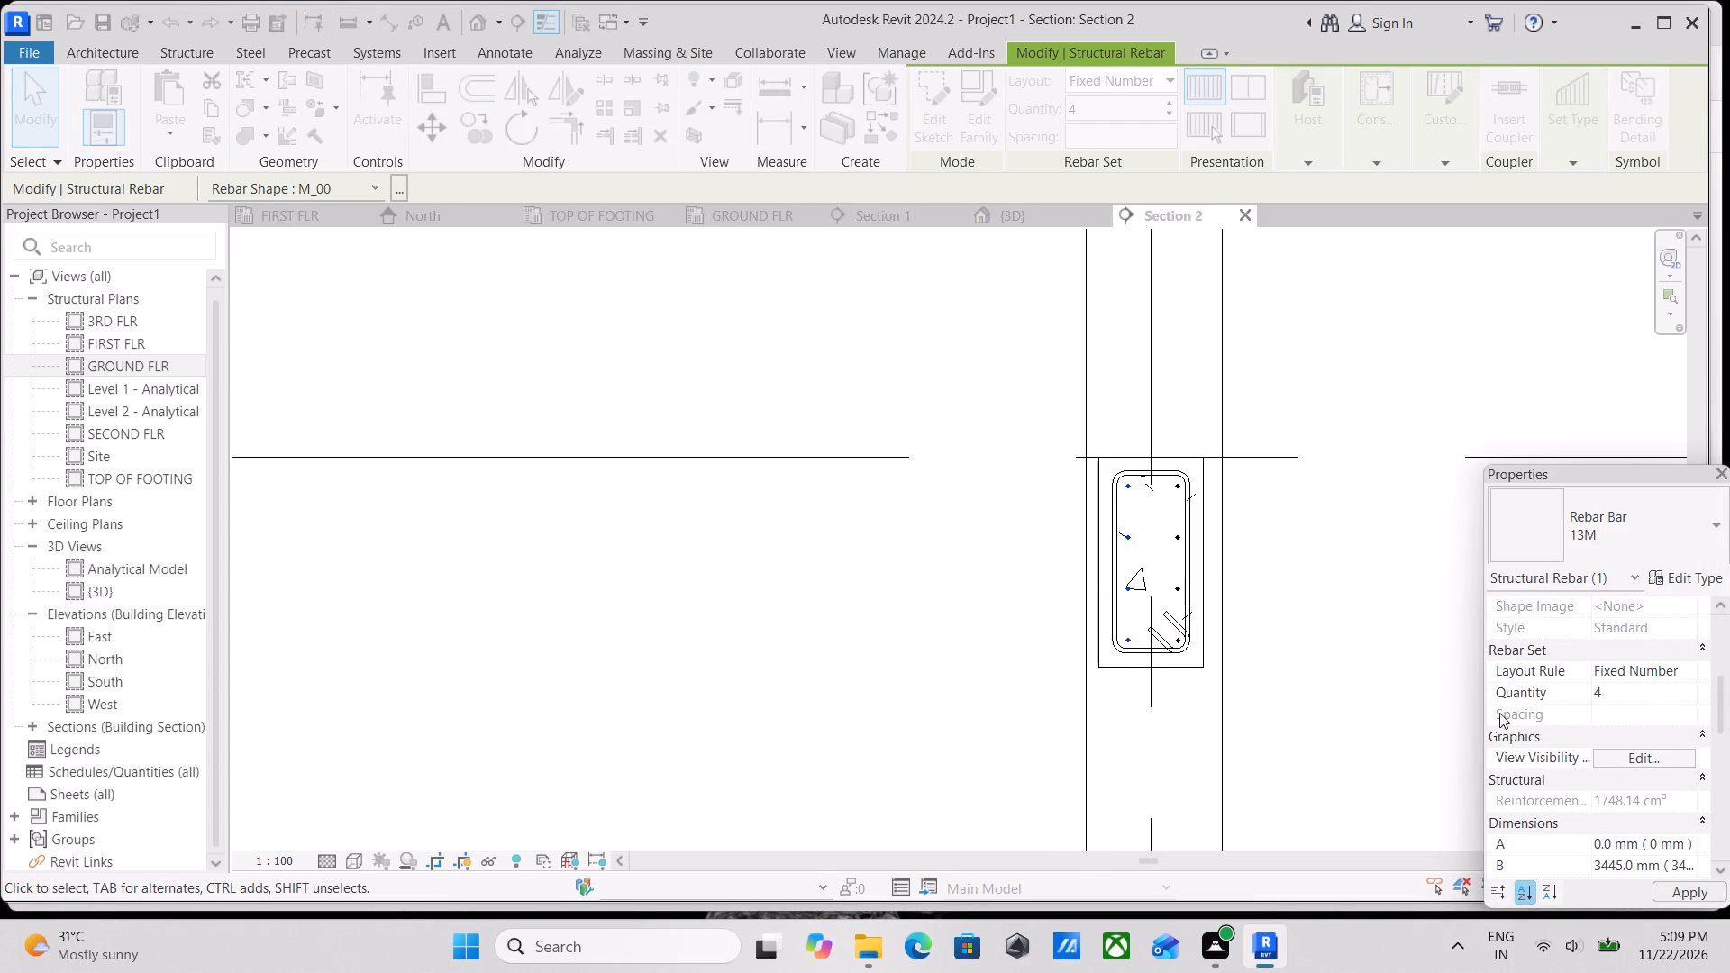
click(1174, 537)
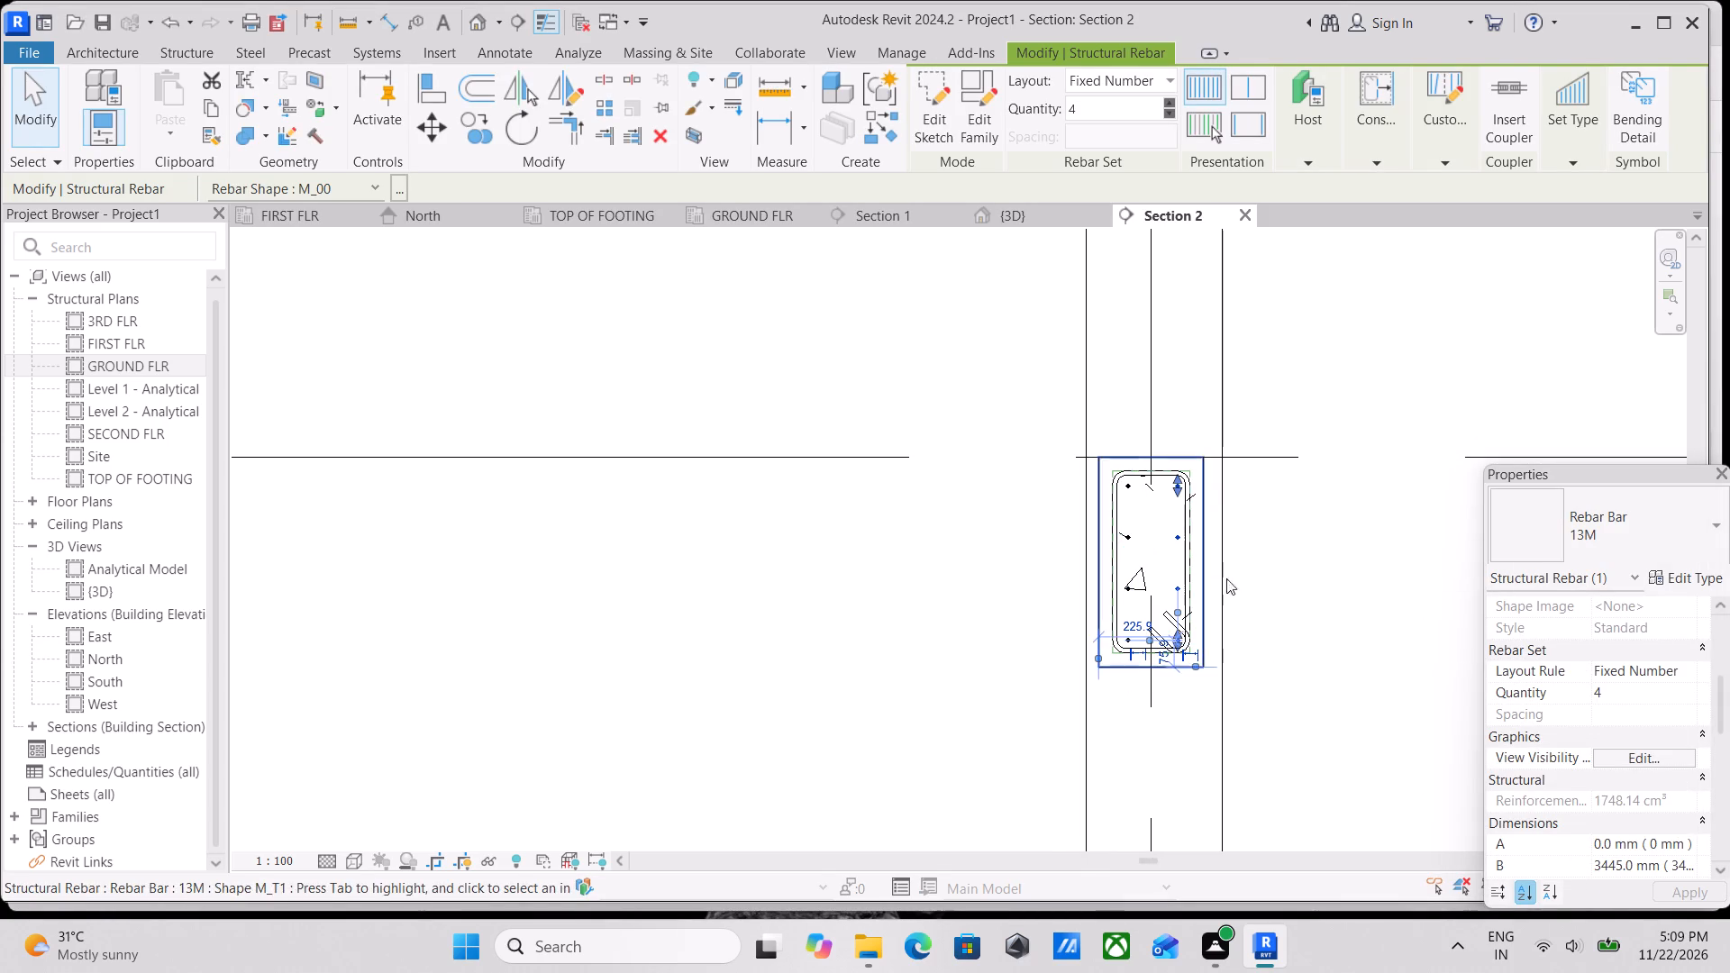
click(1658, 757)
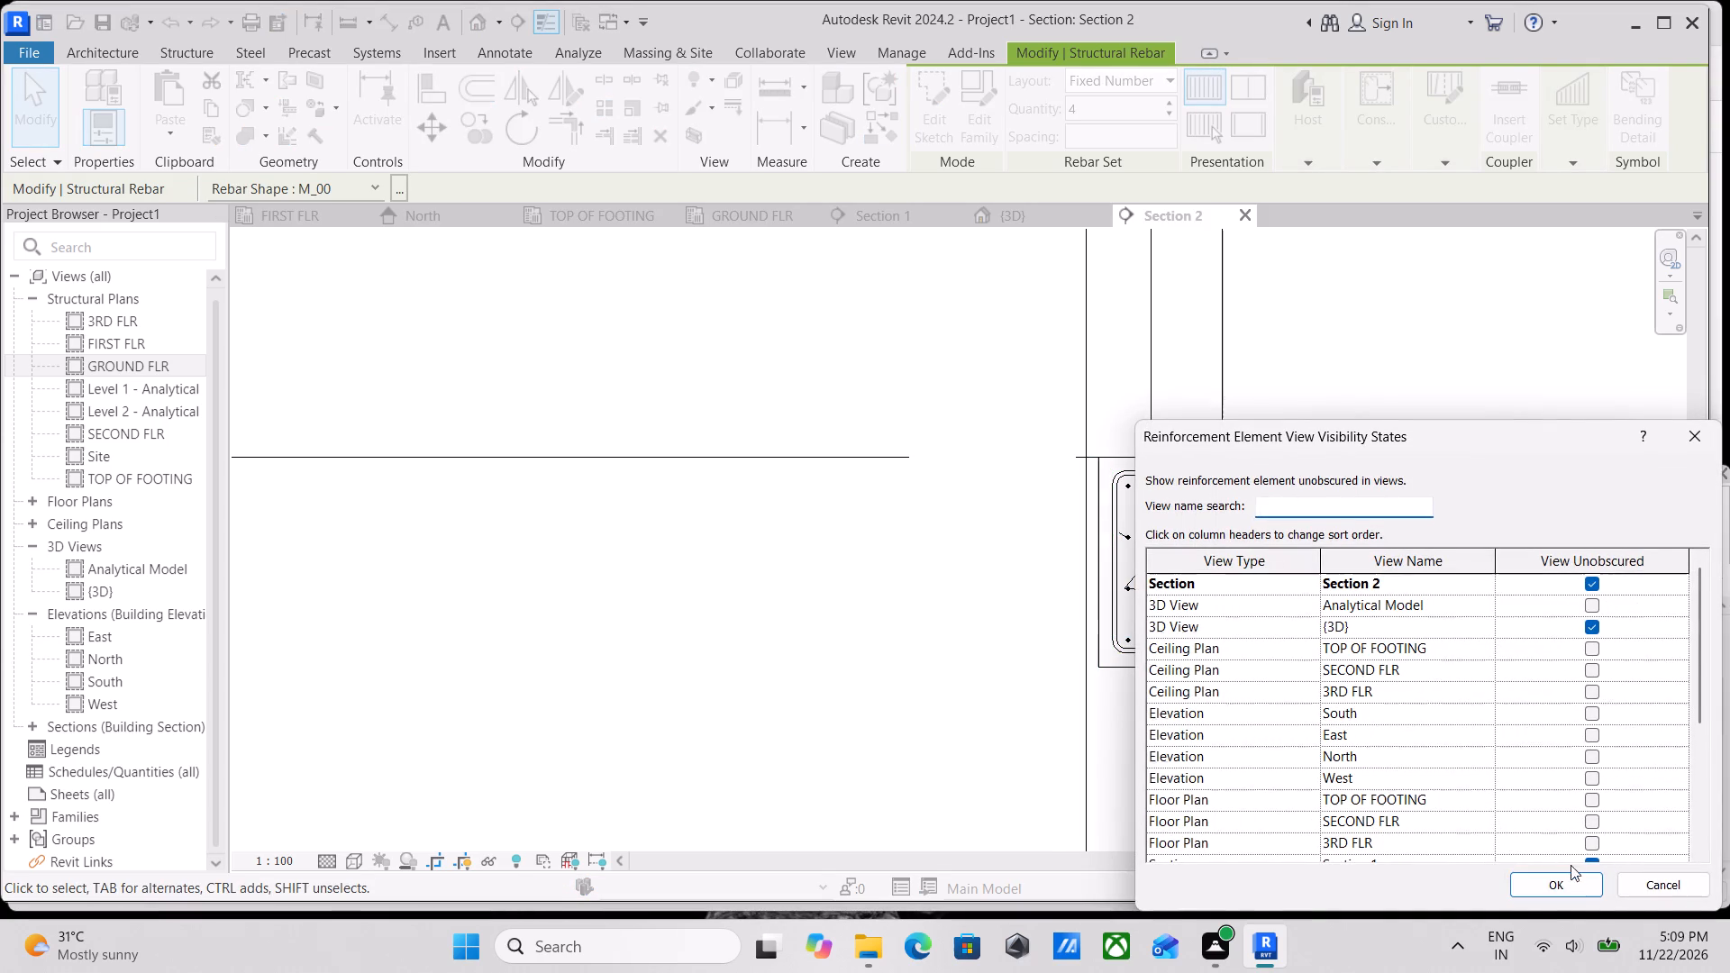
click(1567, 885)
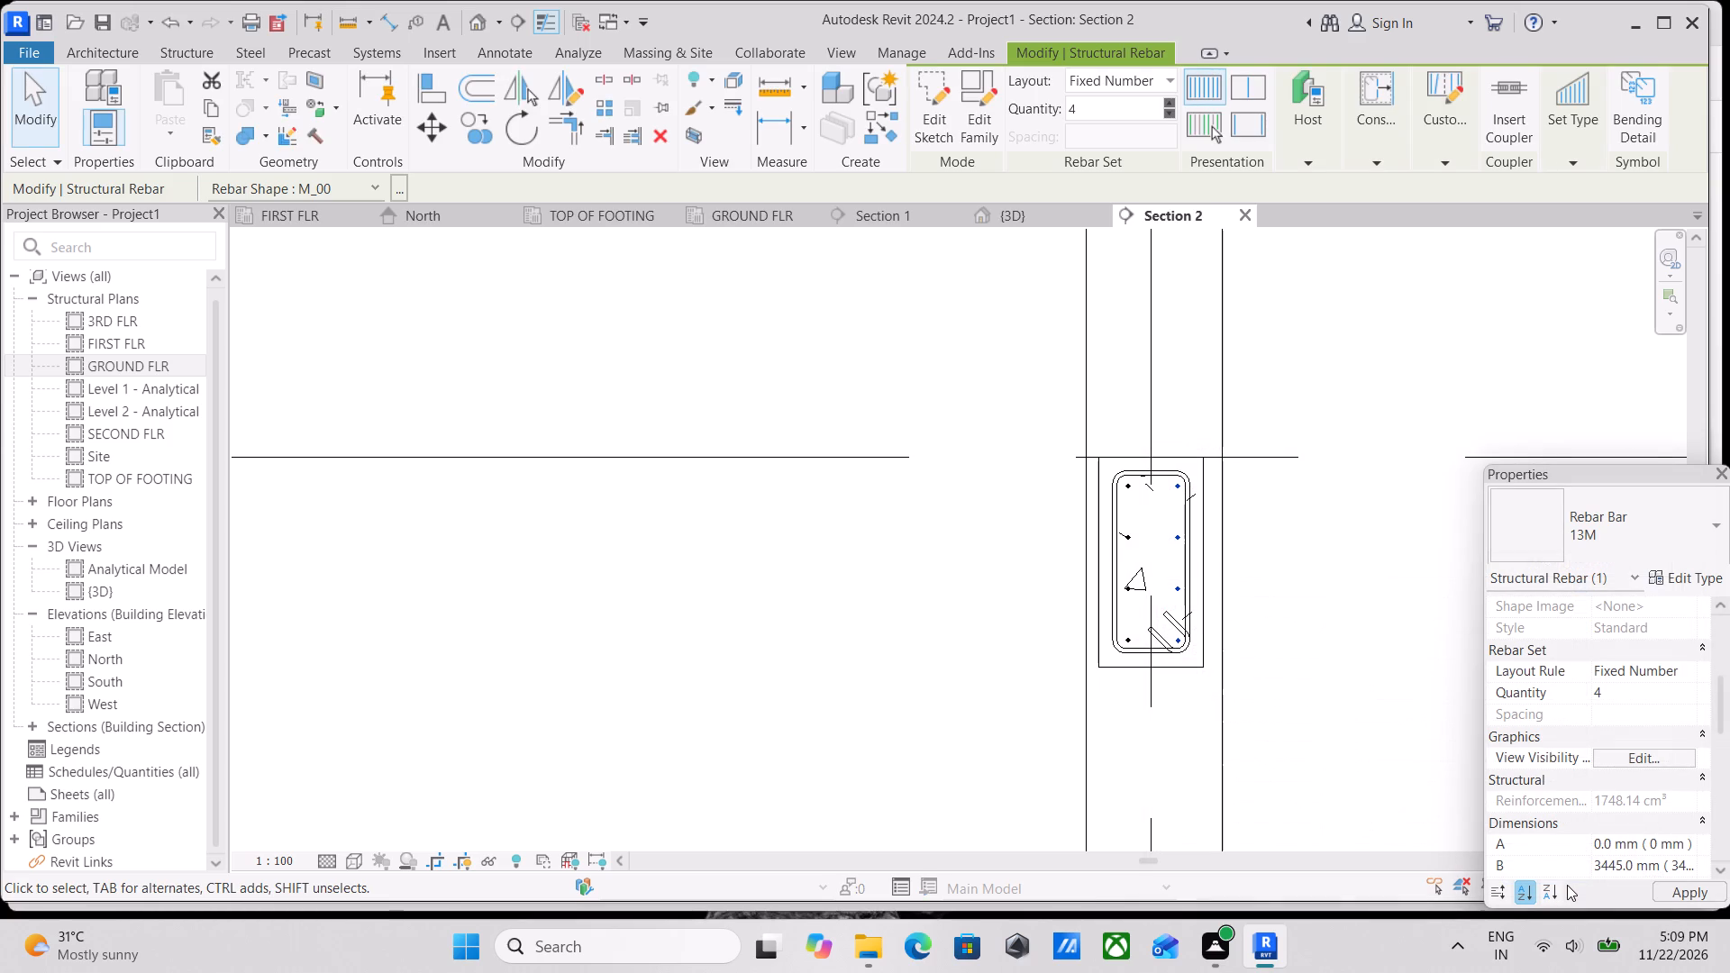
scroll(1567, 885, up, 2)
scroll(1543, 886, down, 2)
Examine the reinforced ground beam on grid A between grids 1 and 2 and its end columns in the 3D view.
key(Escape)
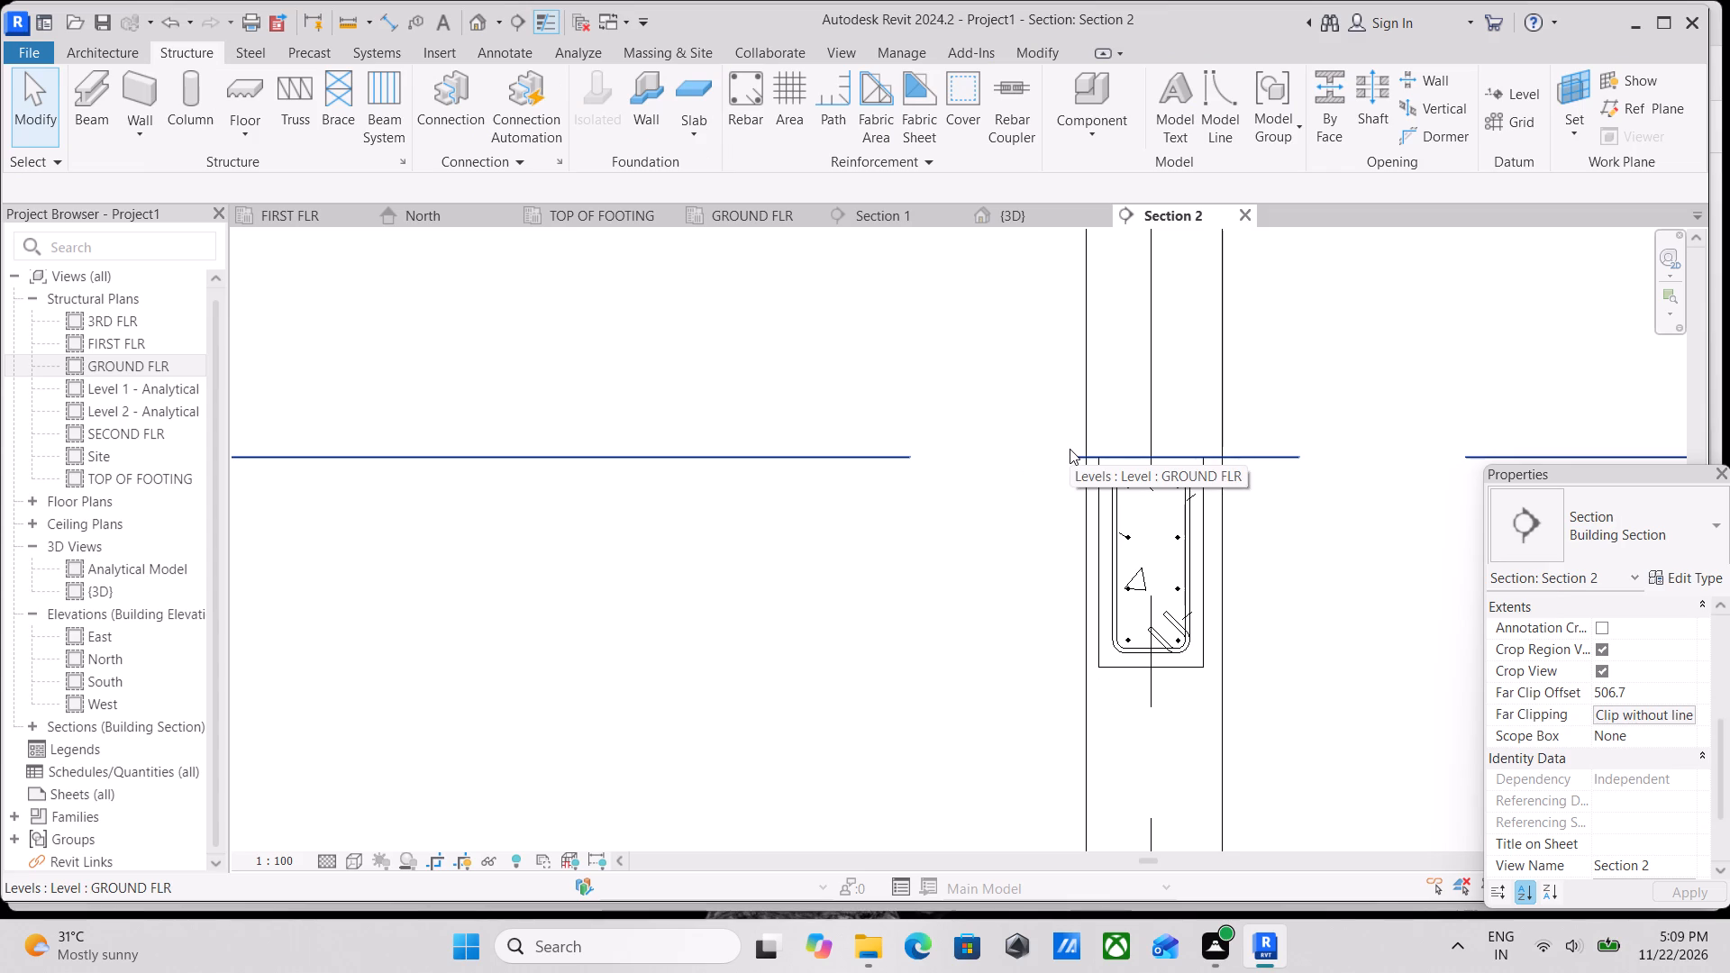
click(988, 216)
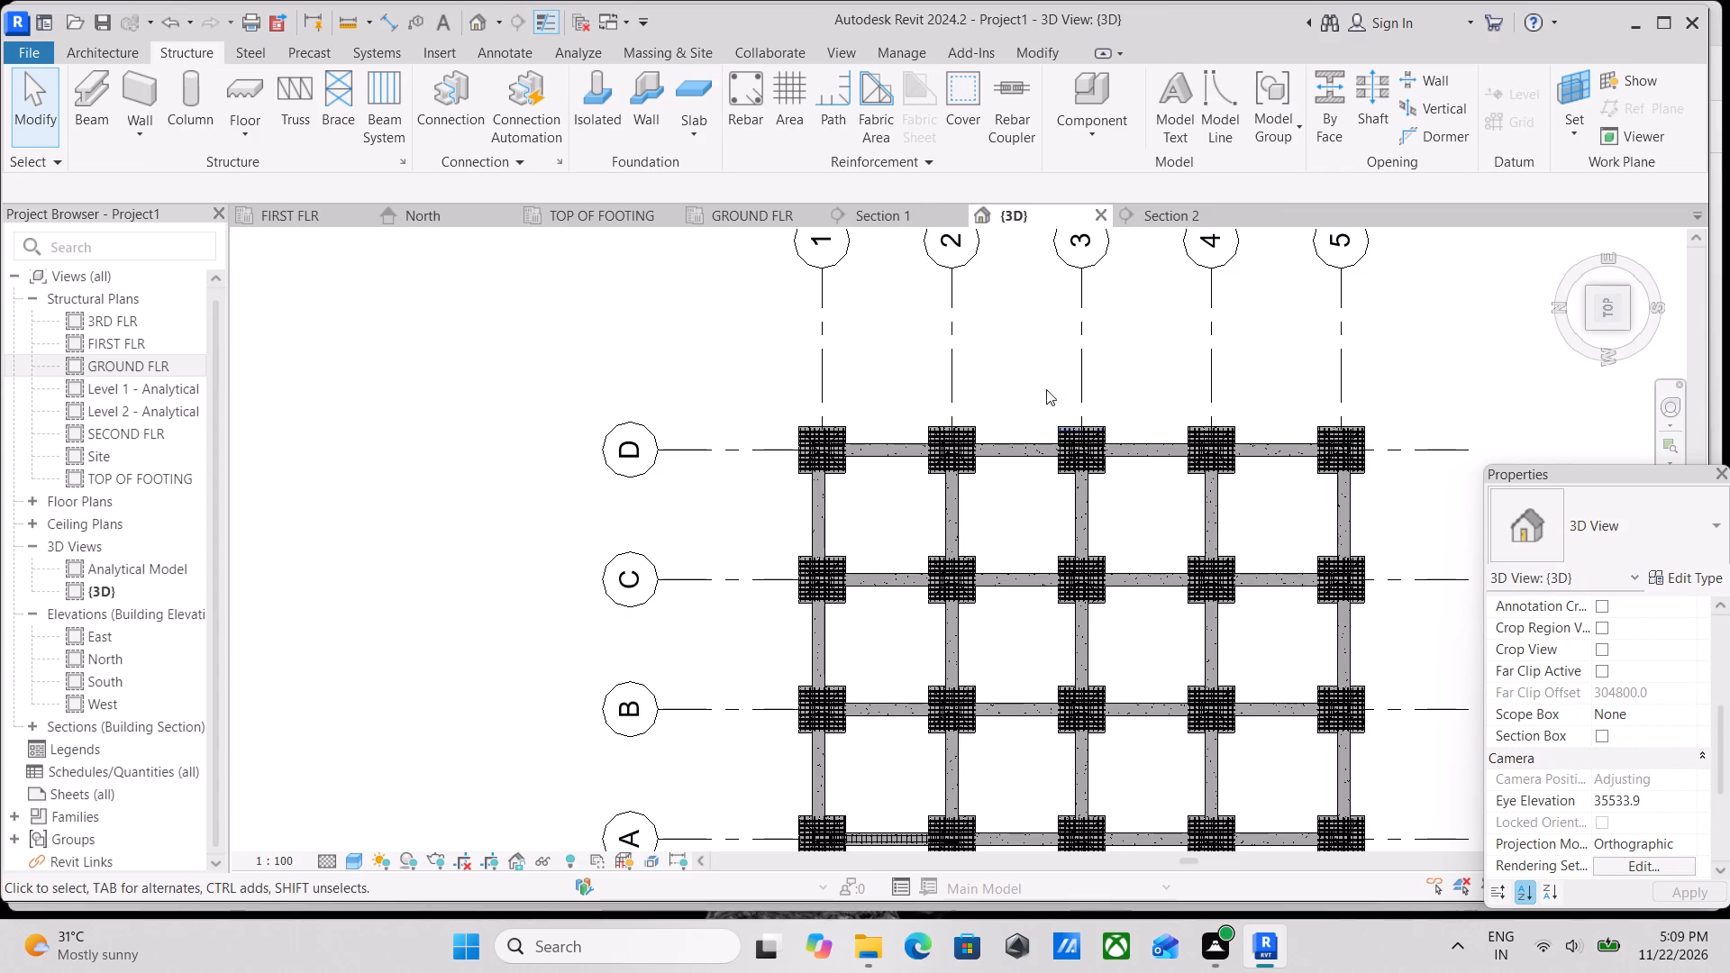
scroll(1142, 683, down, 3)
middle_drag(1154, 683, 1097, 572)
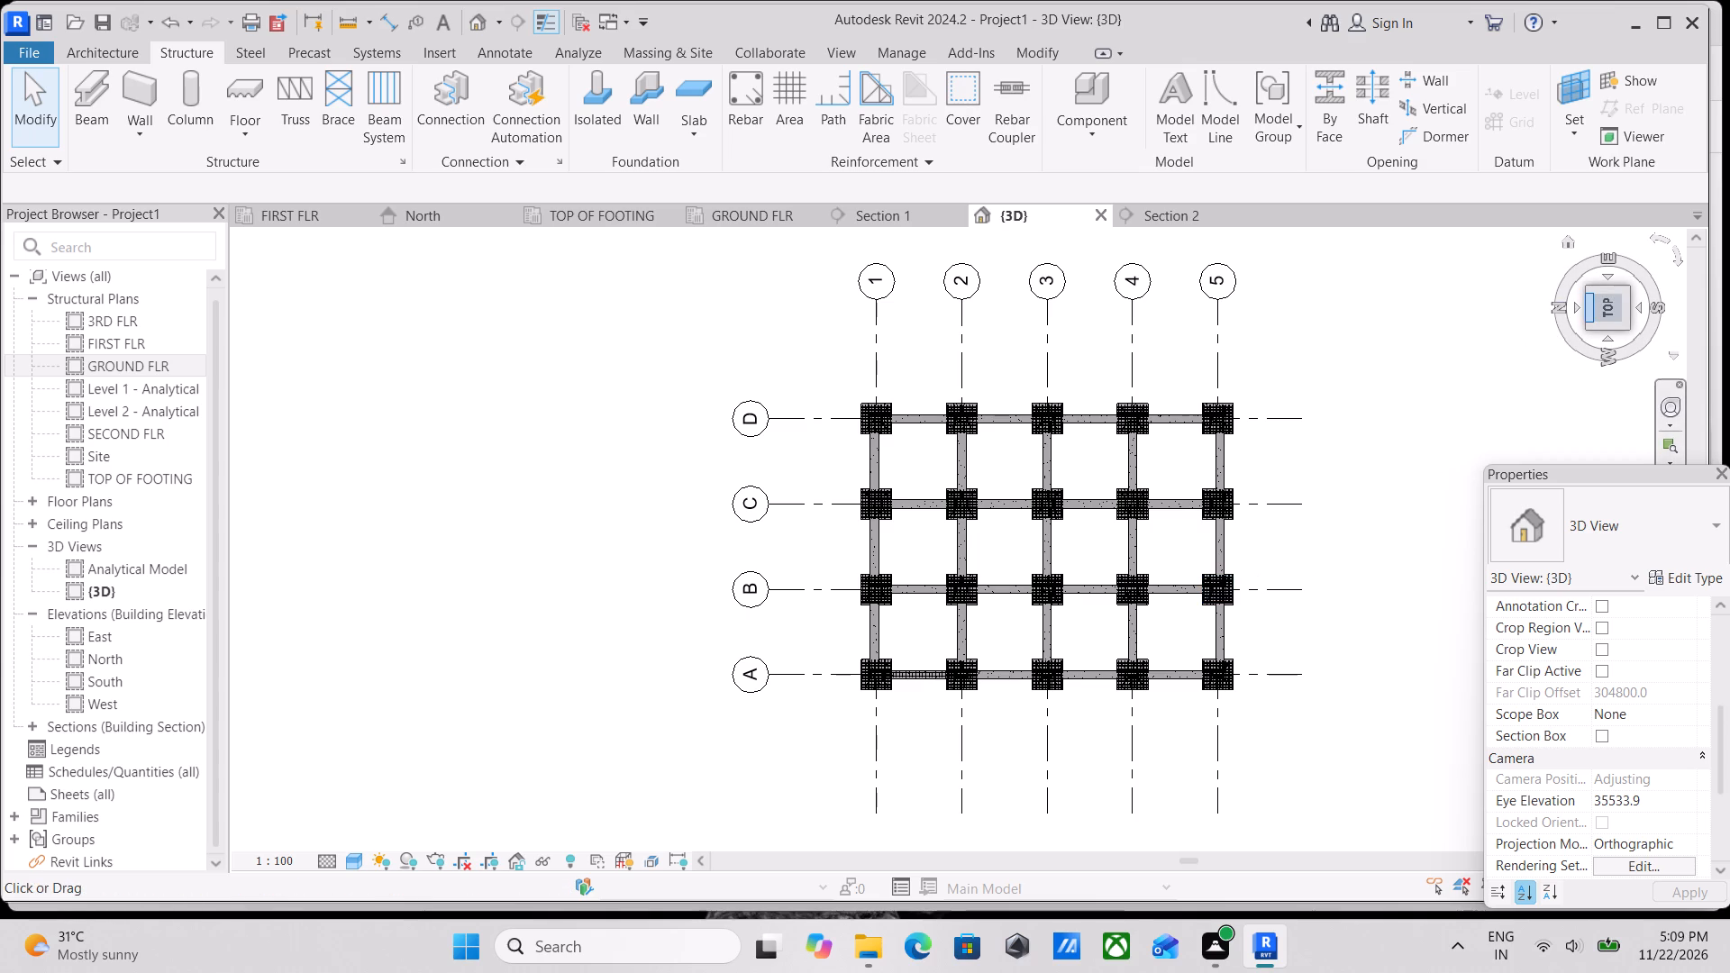
click(1625, 324)
scroll(1222, 640, up, 5)
scroll(611, 708, up, 3)
scroll(468, 648, up, 4)
scroll(605, 576, up, 2)
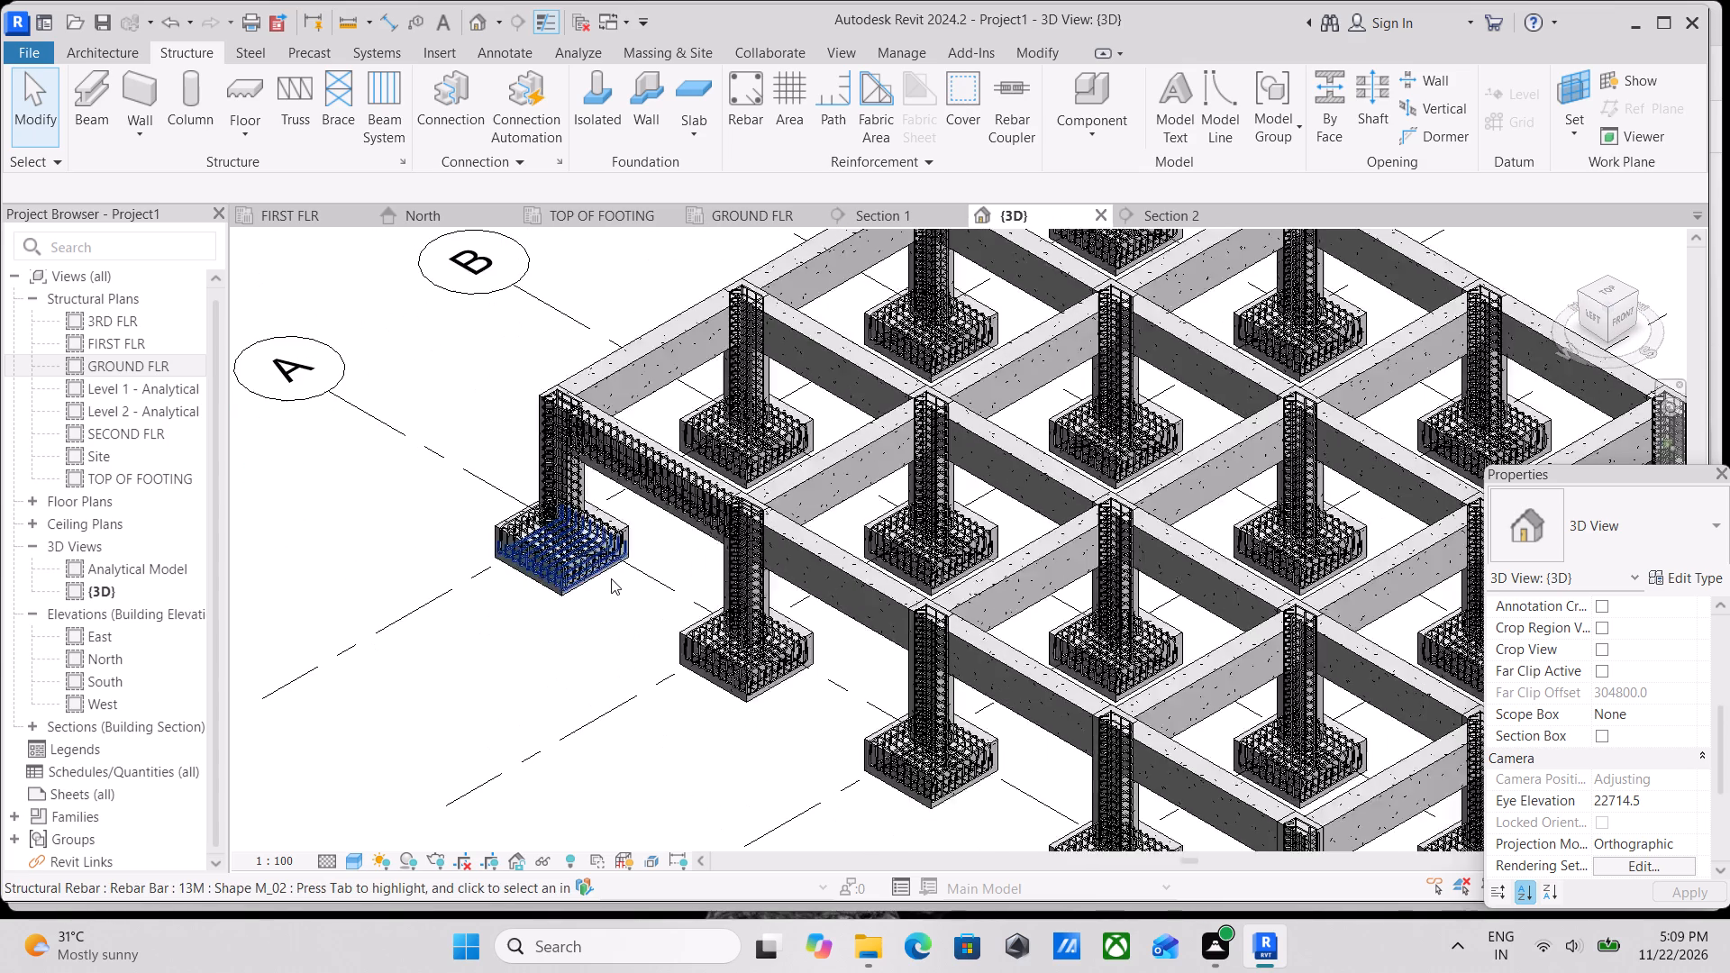
scroll(611, 578, up, 2)
middle_drag(611, 578, 732, 719)
scroll(837, 636, down, 3)
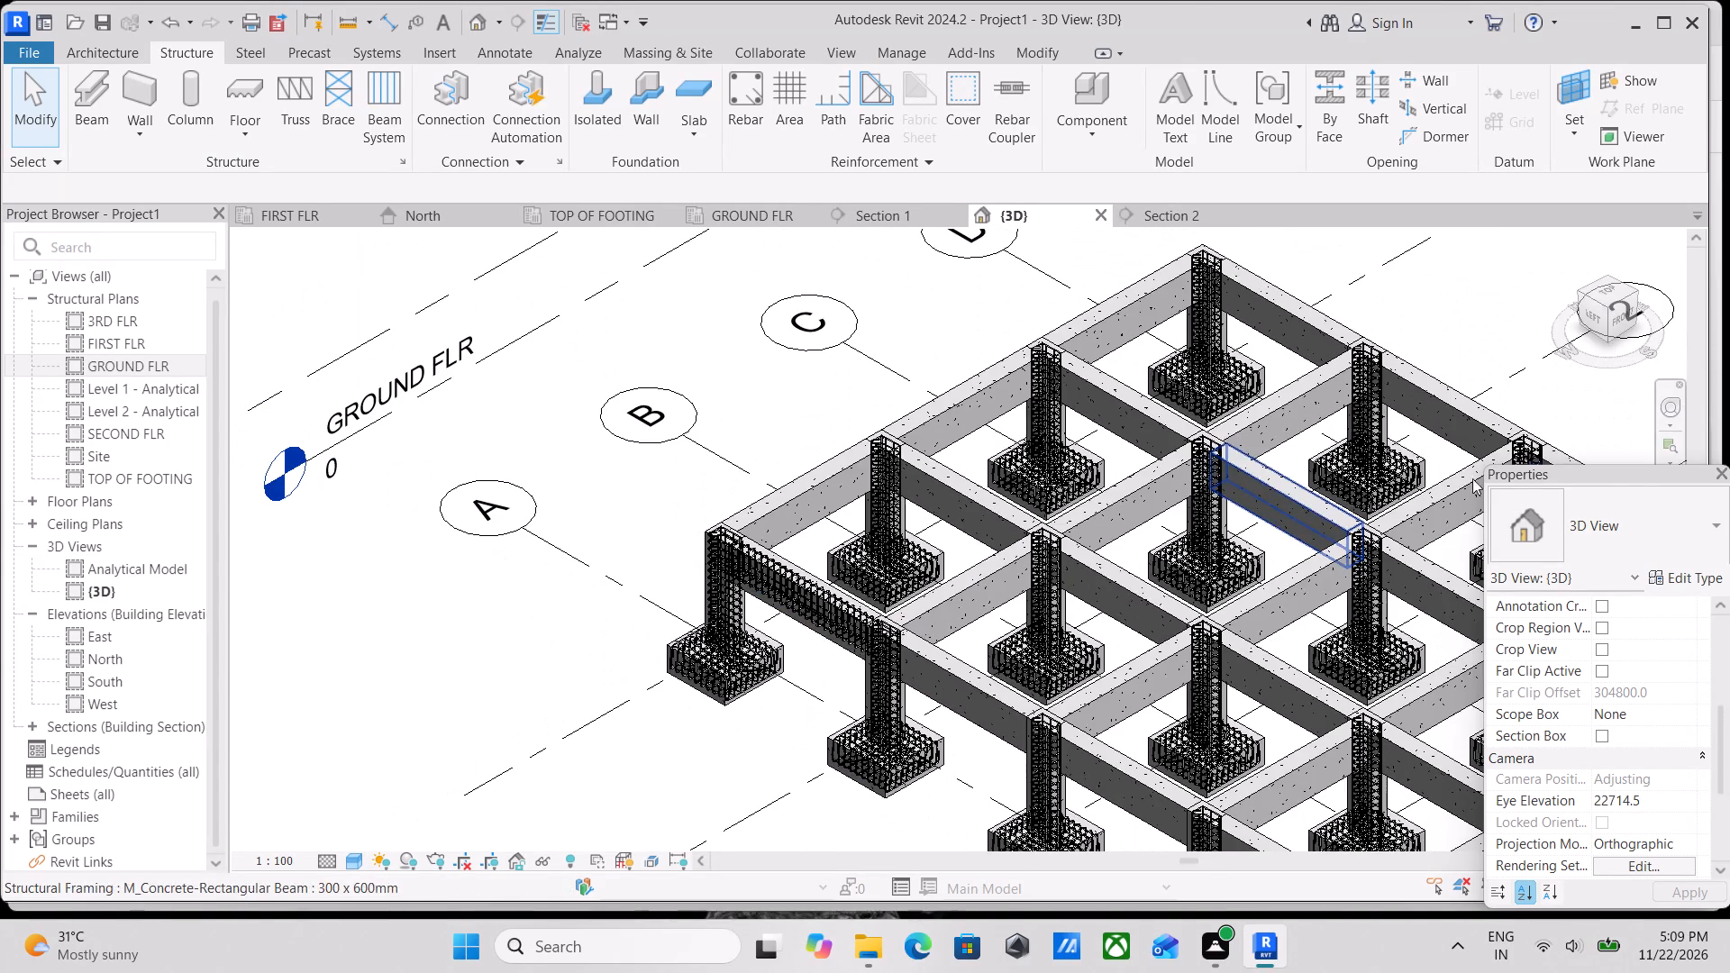
scroll(797, 501, up, 2)
middle_drag(803, 539, 766, 622)
scroll(767, 622, up, 1)
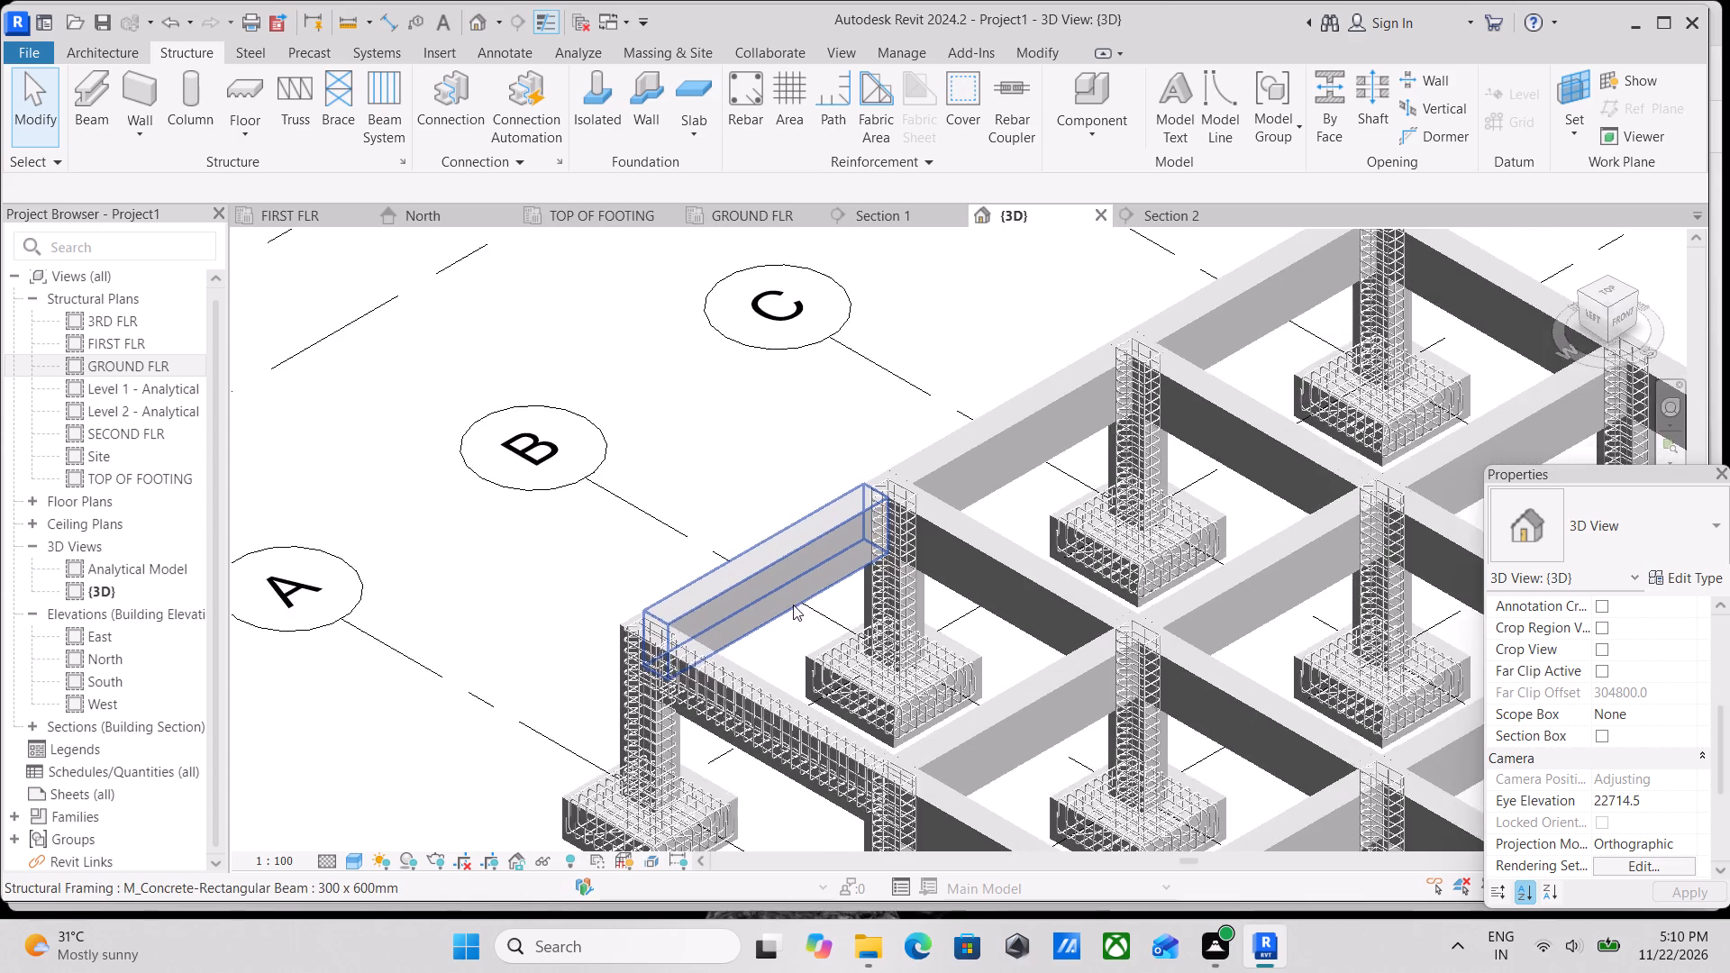
scroll(793, 605, up, 2)
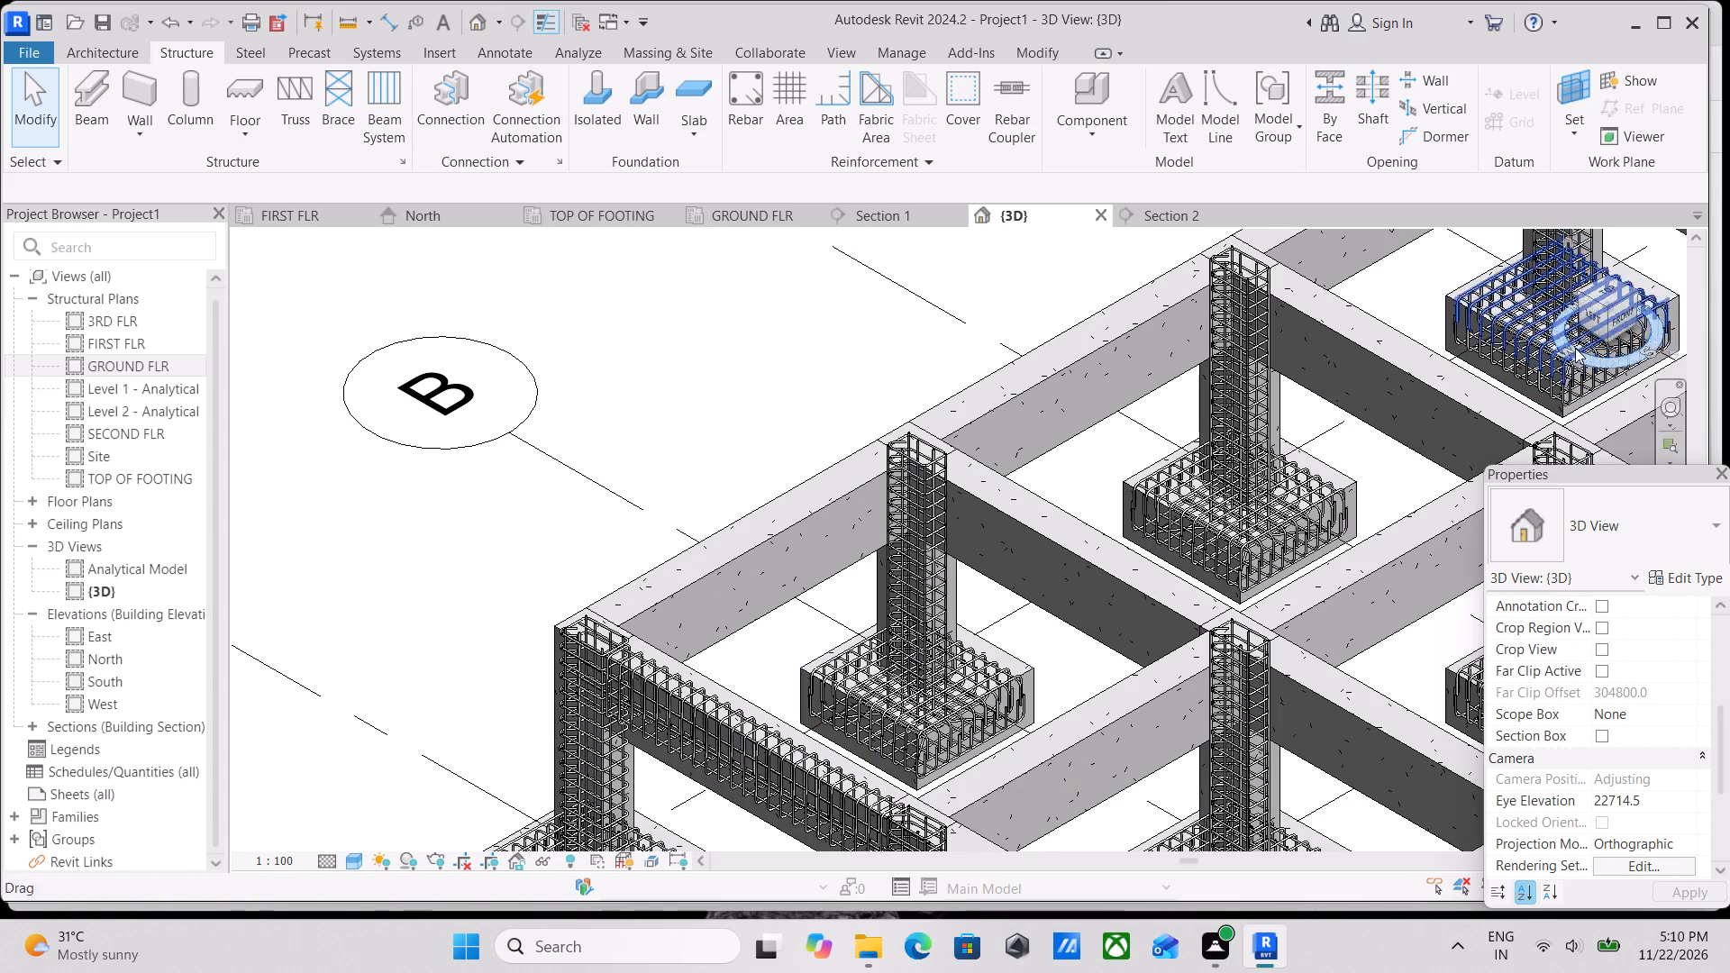
scroll(1592, 475, down, 3)
scroll(1168, 619, down, 5)
middle_drag(977, 629, 1122, 643)
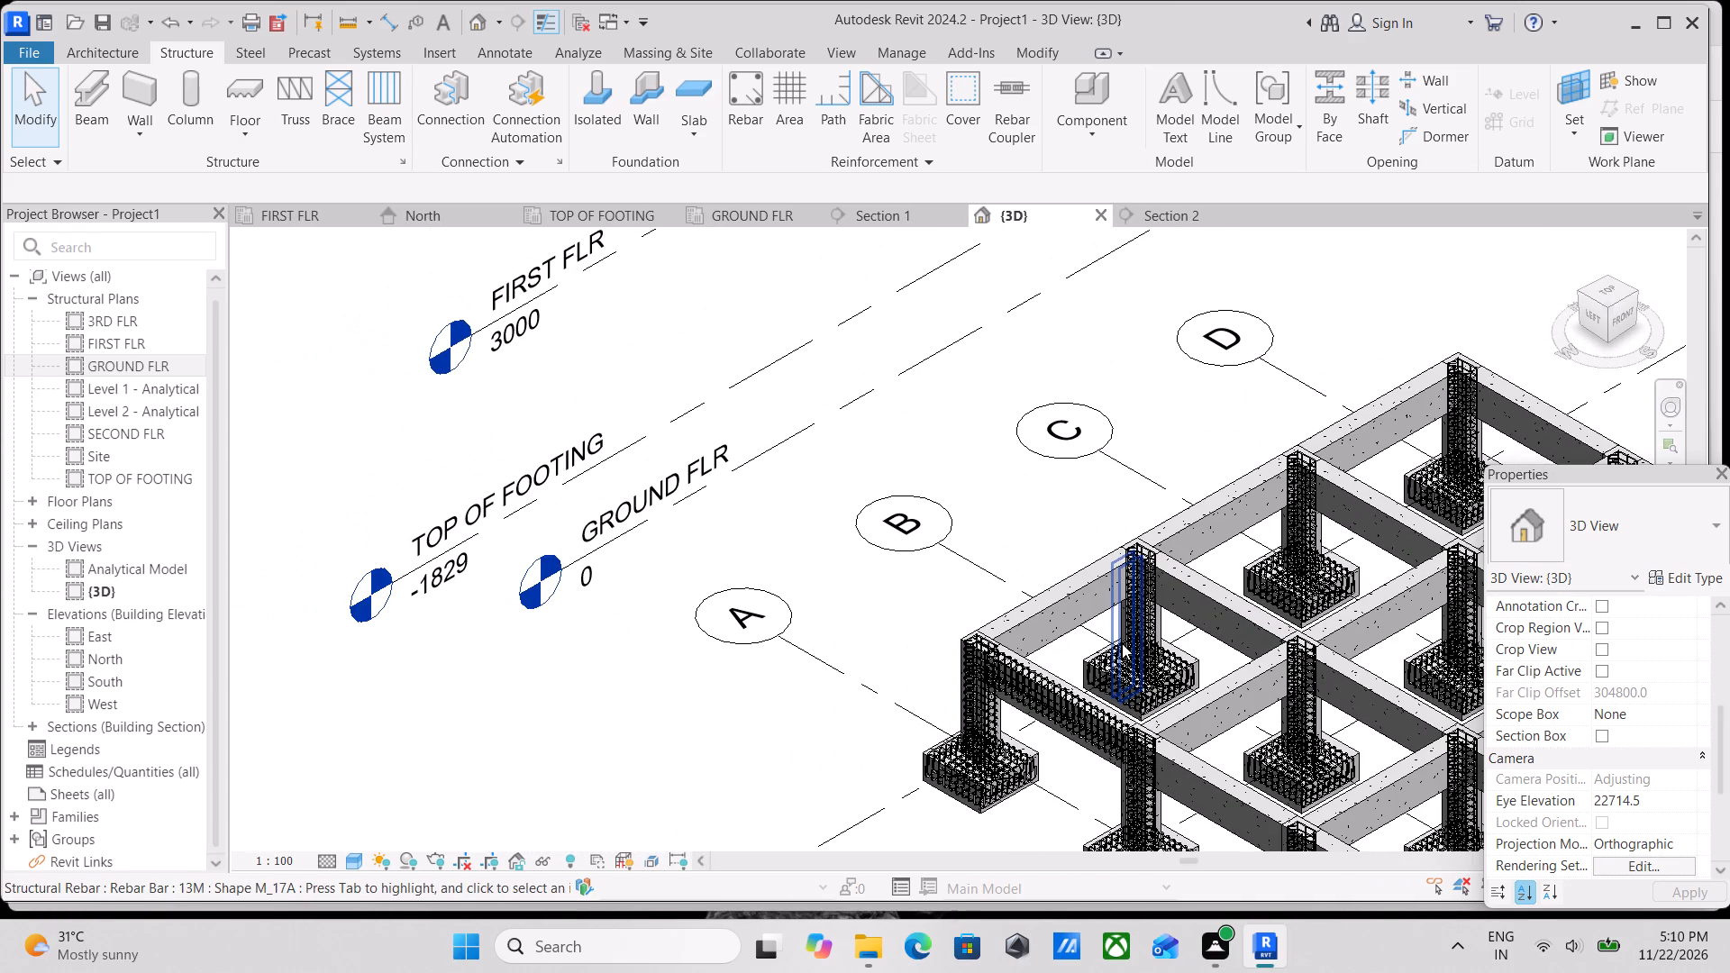
scroll(1132, 641, down, 1)
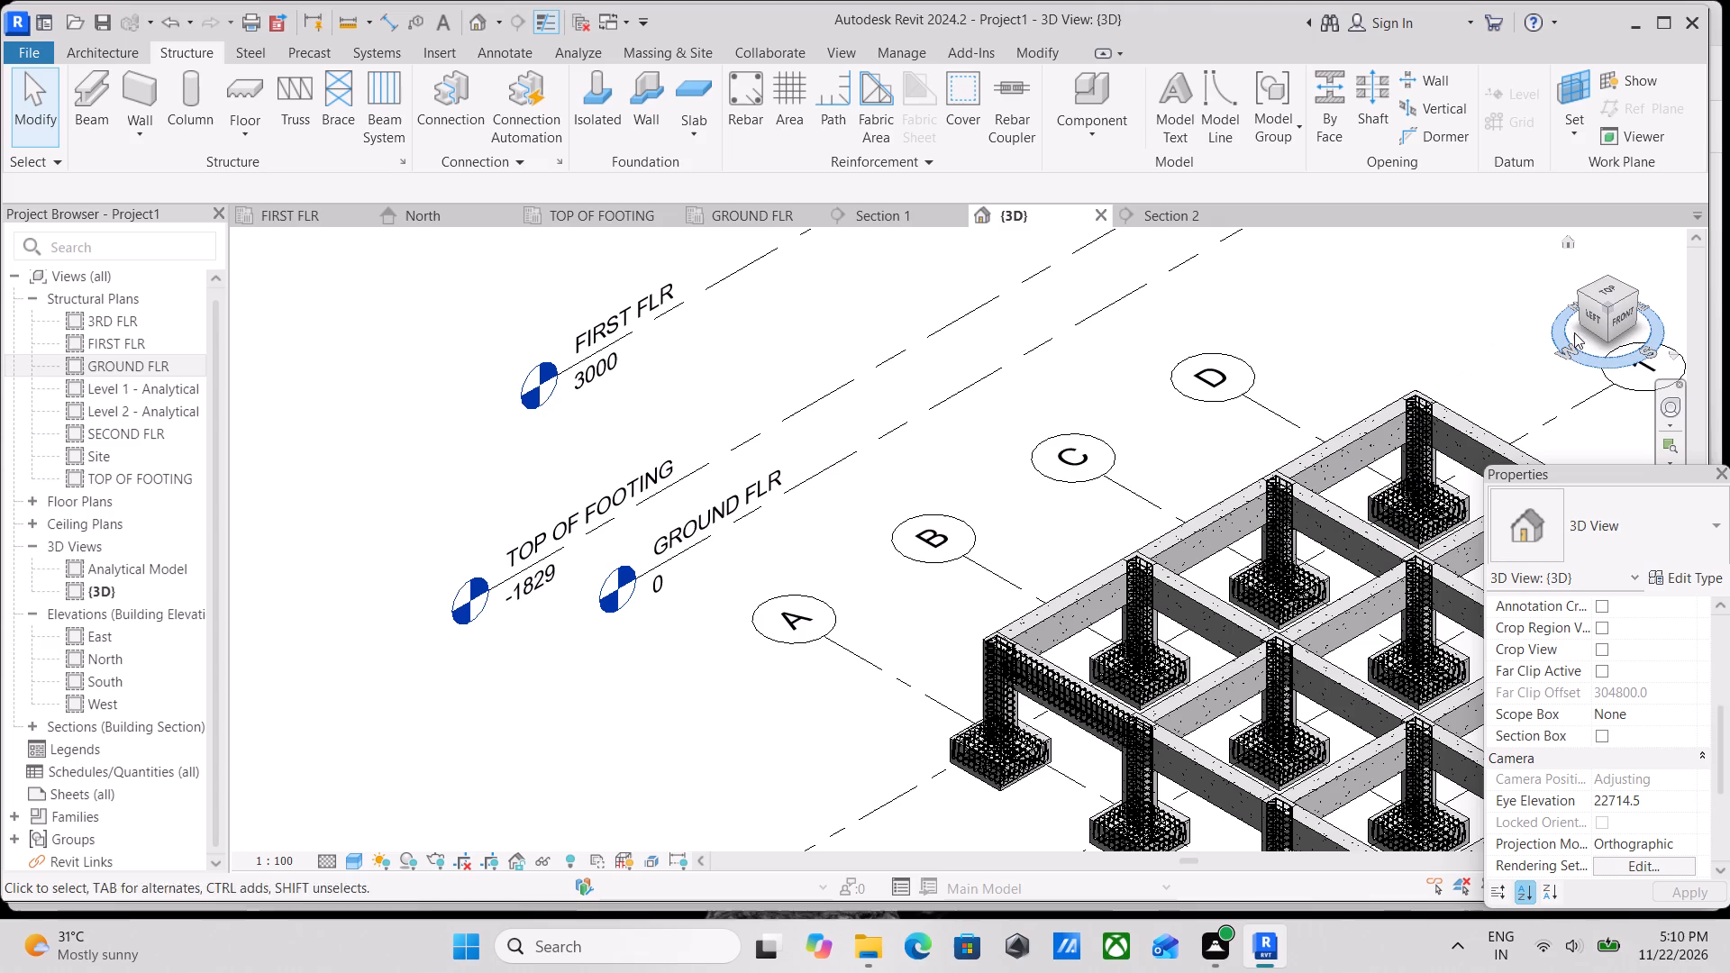
Shorten the near straight 13M bar set at the grid 1 column to that column's inner face, making B about 3000 mm.
click(1597, 317)
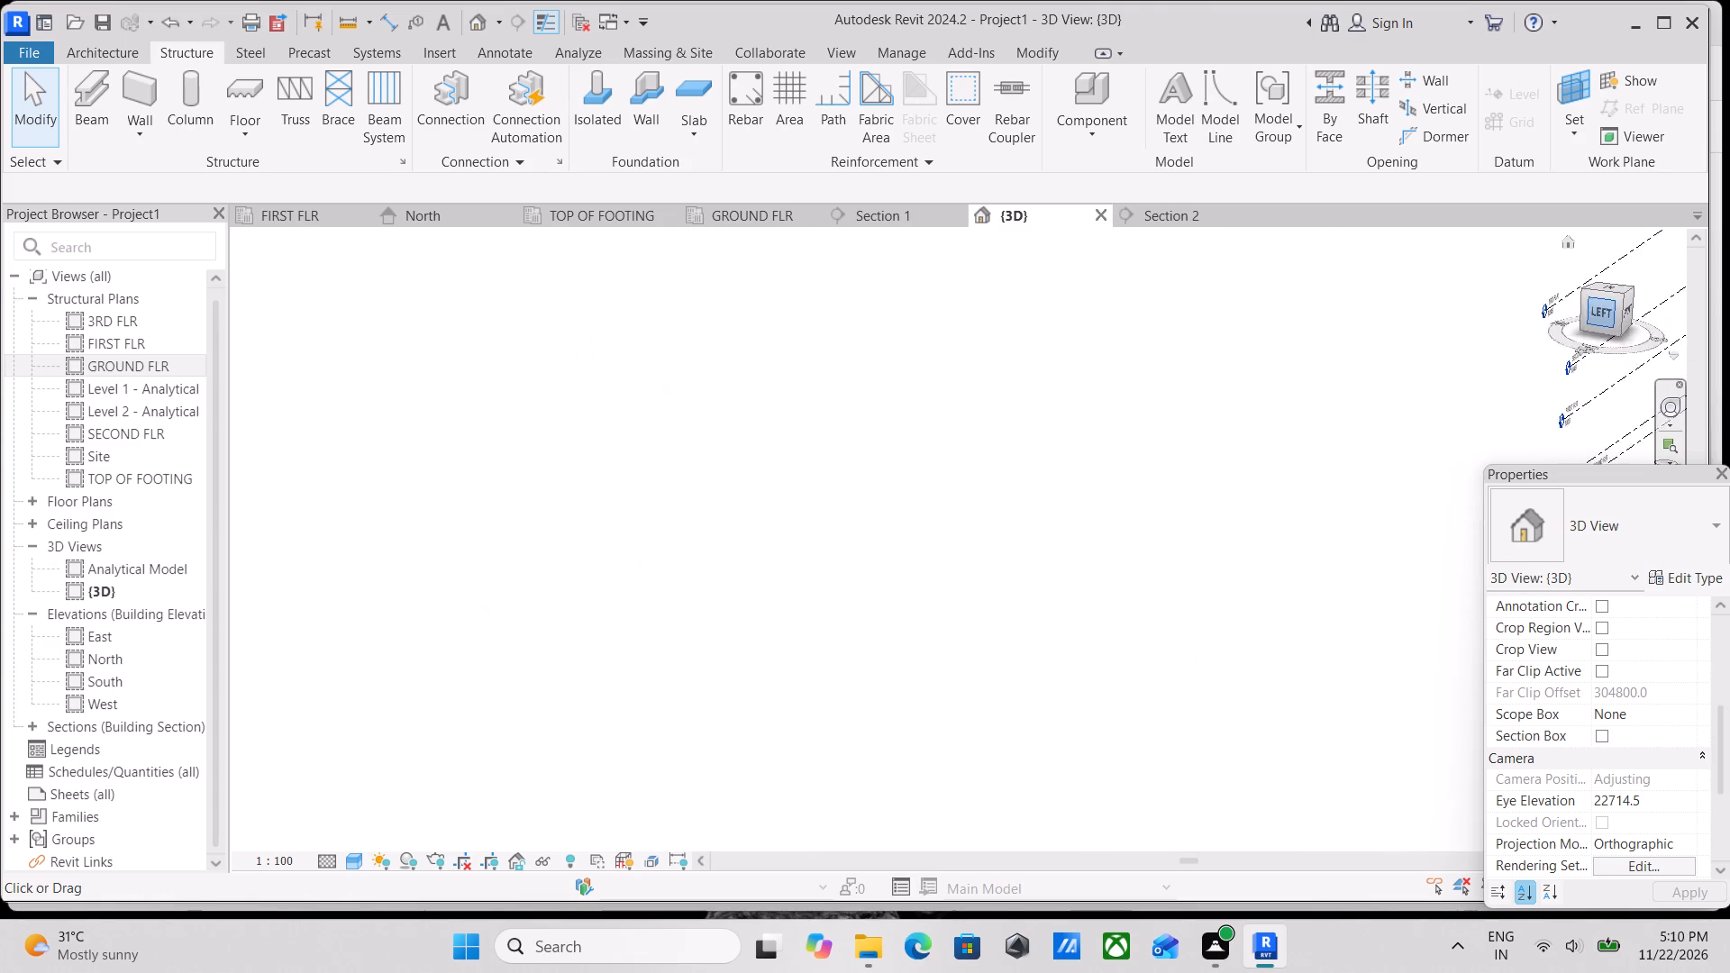
scroll(842, 650, up, 4)
scroll(859, 568, up, 19)
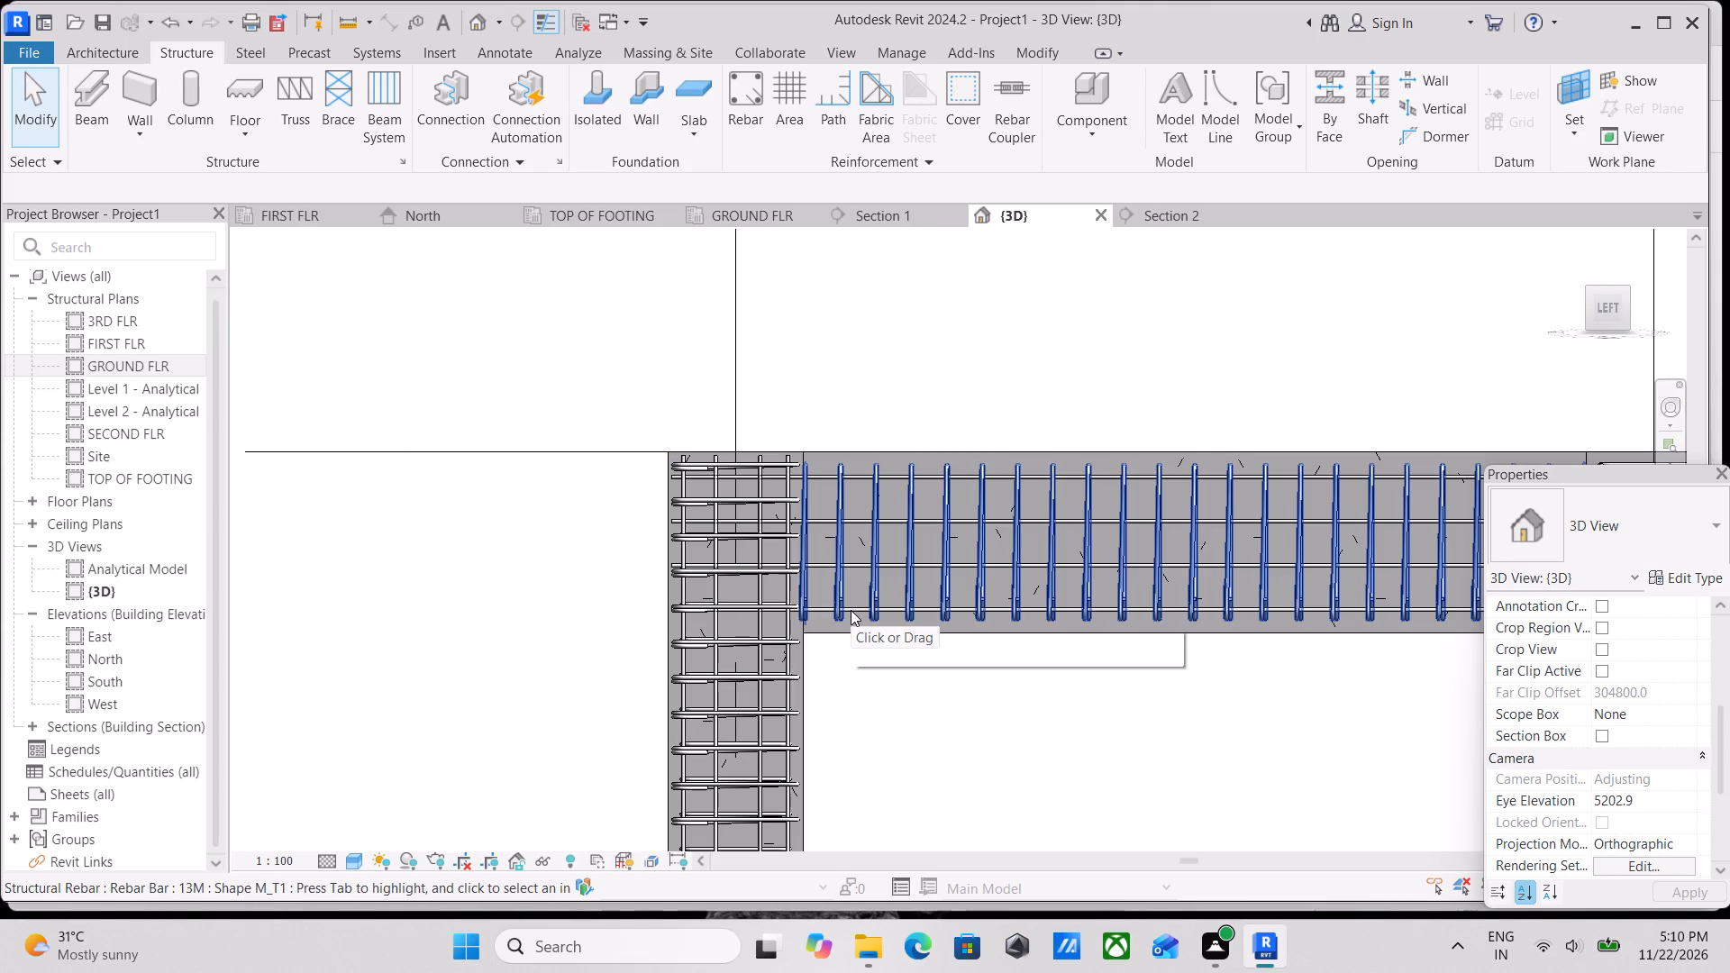
scroll(851, 610, down, 3)
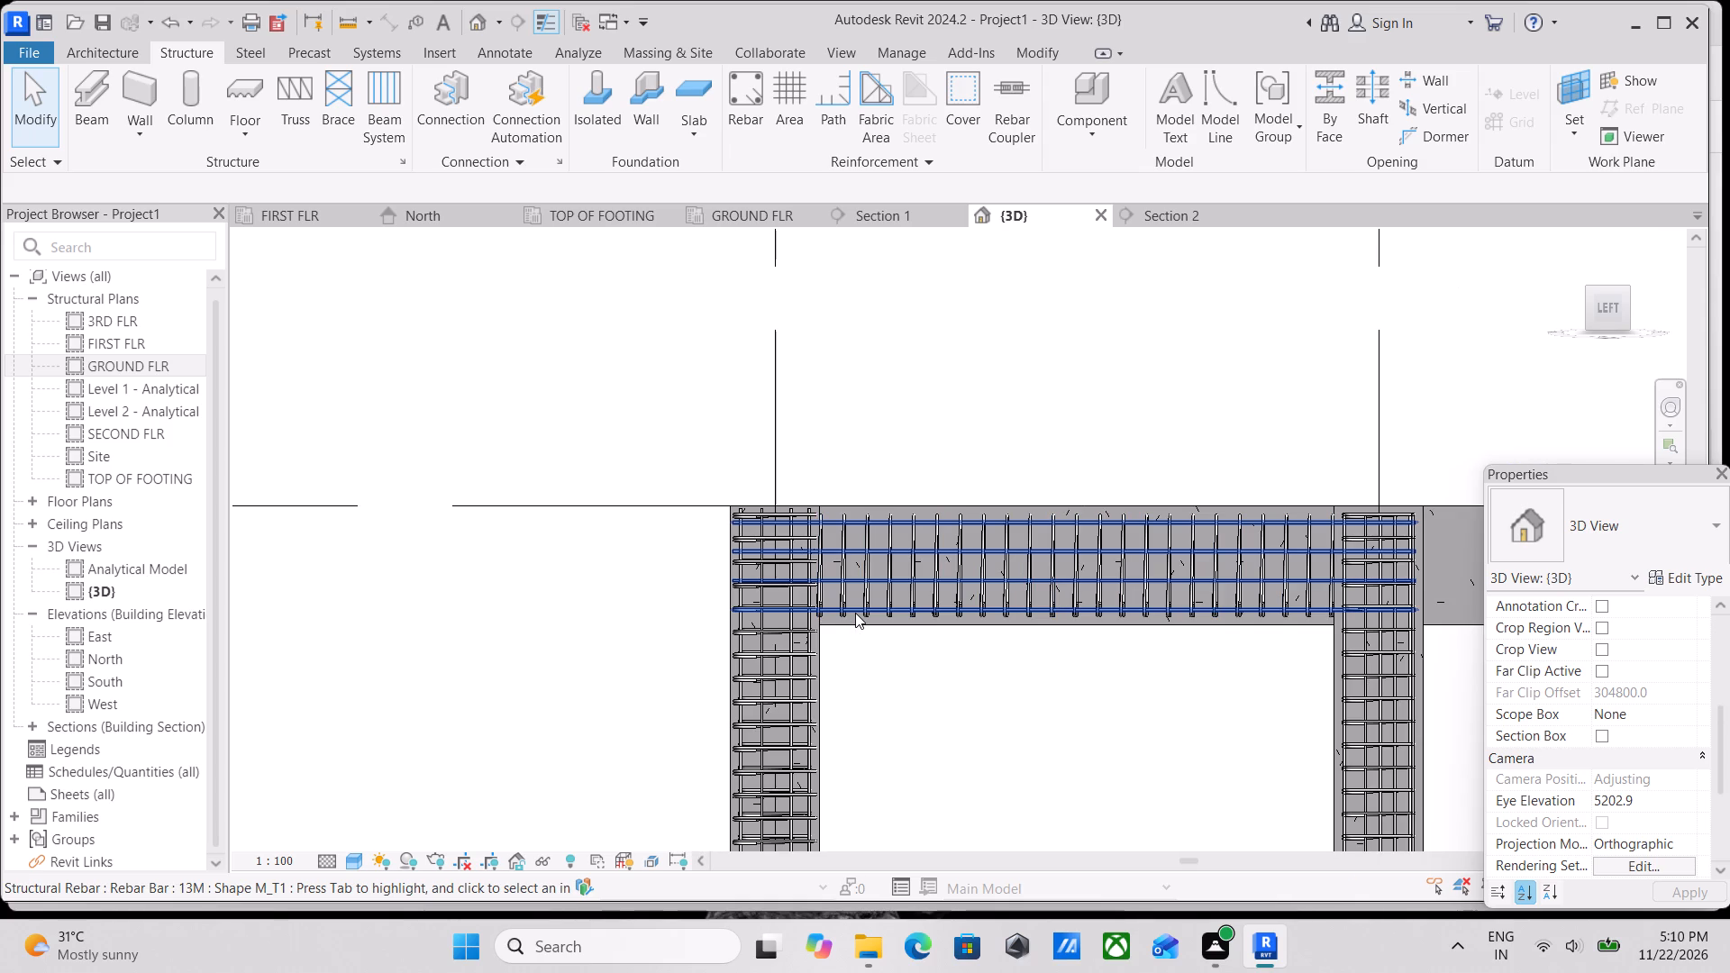
scroll(847, 614, up, 6)
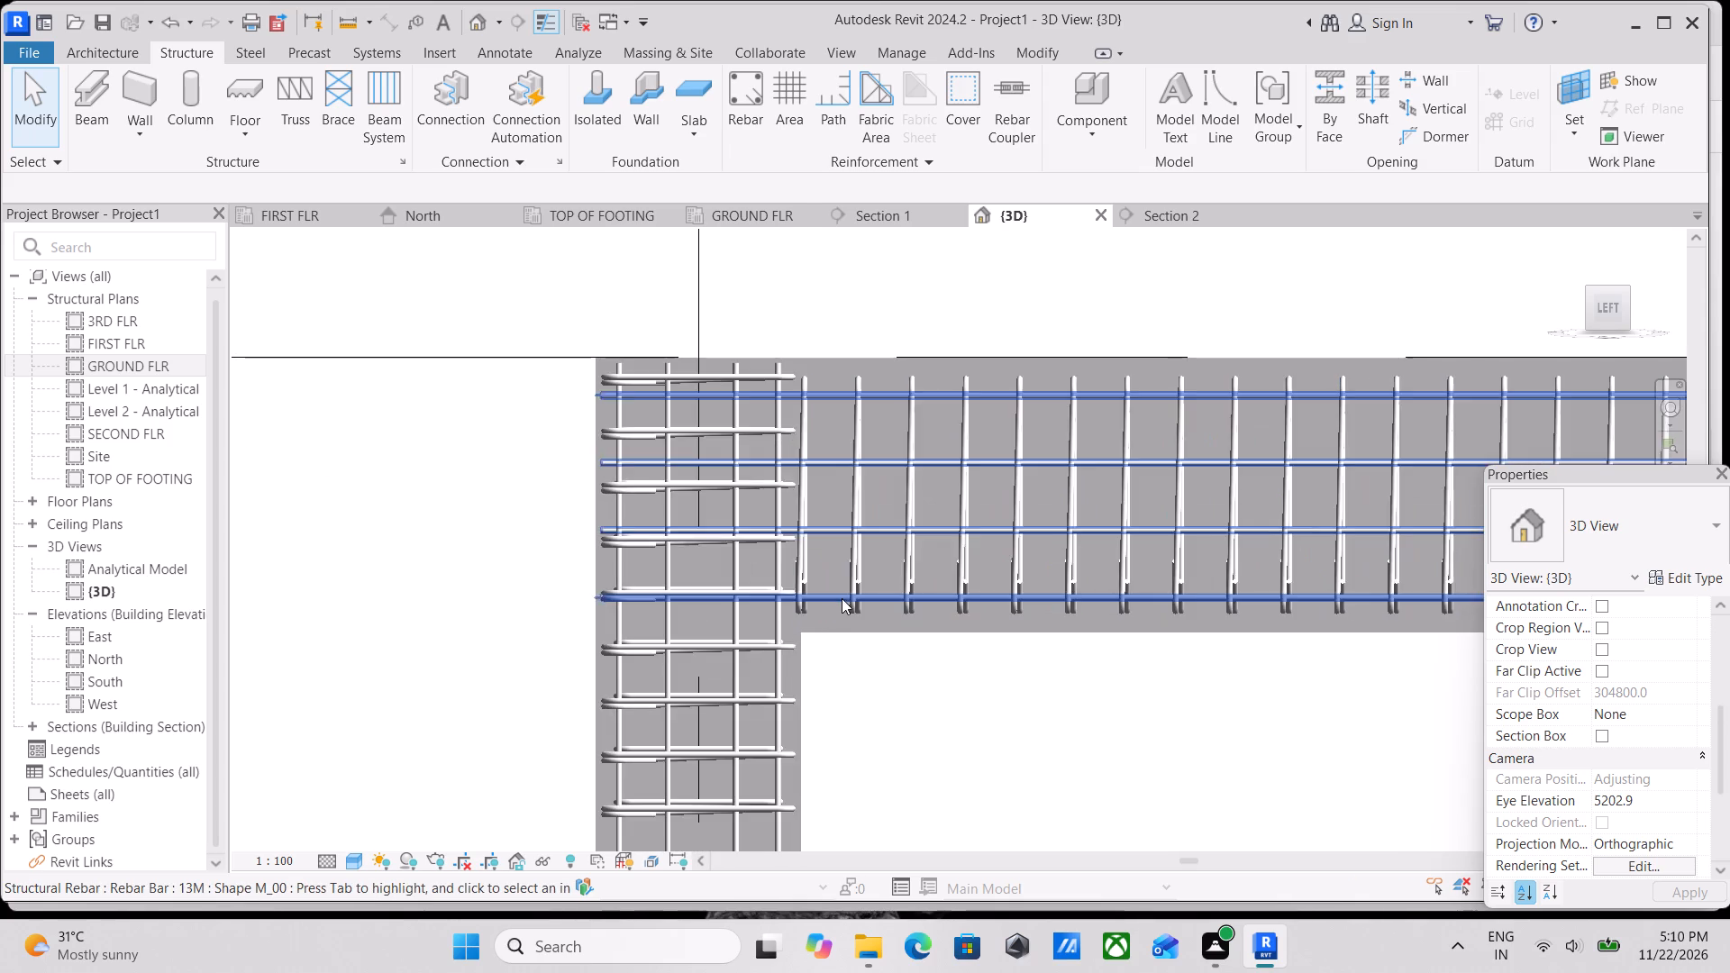
click(842, 596)
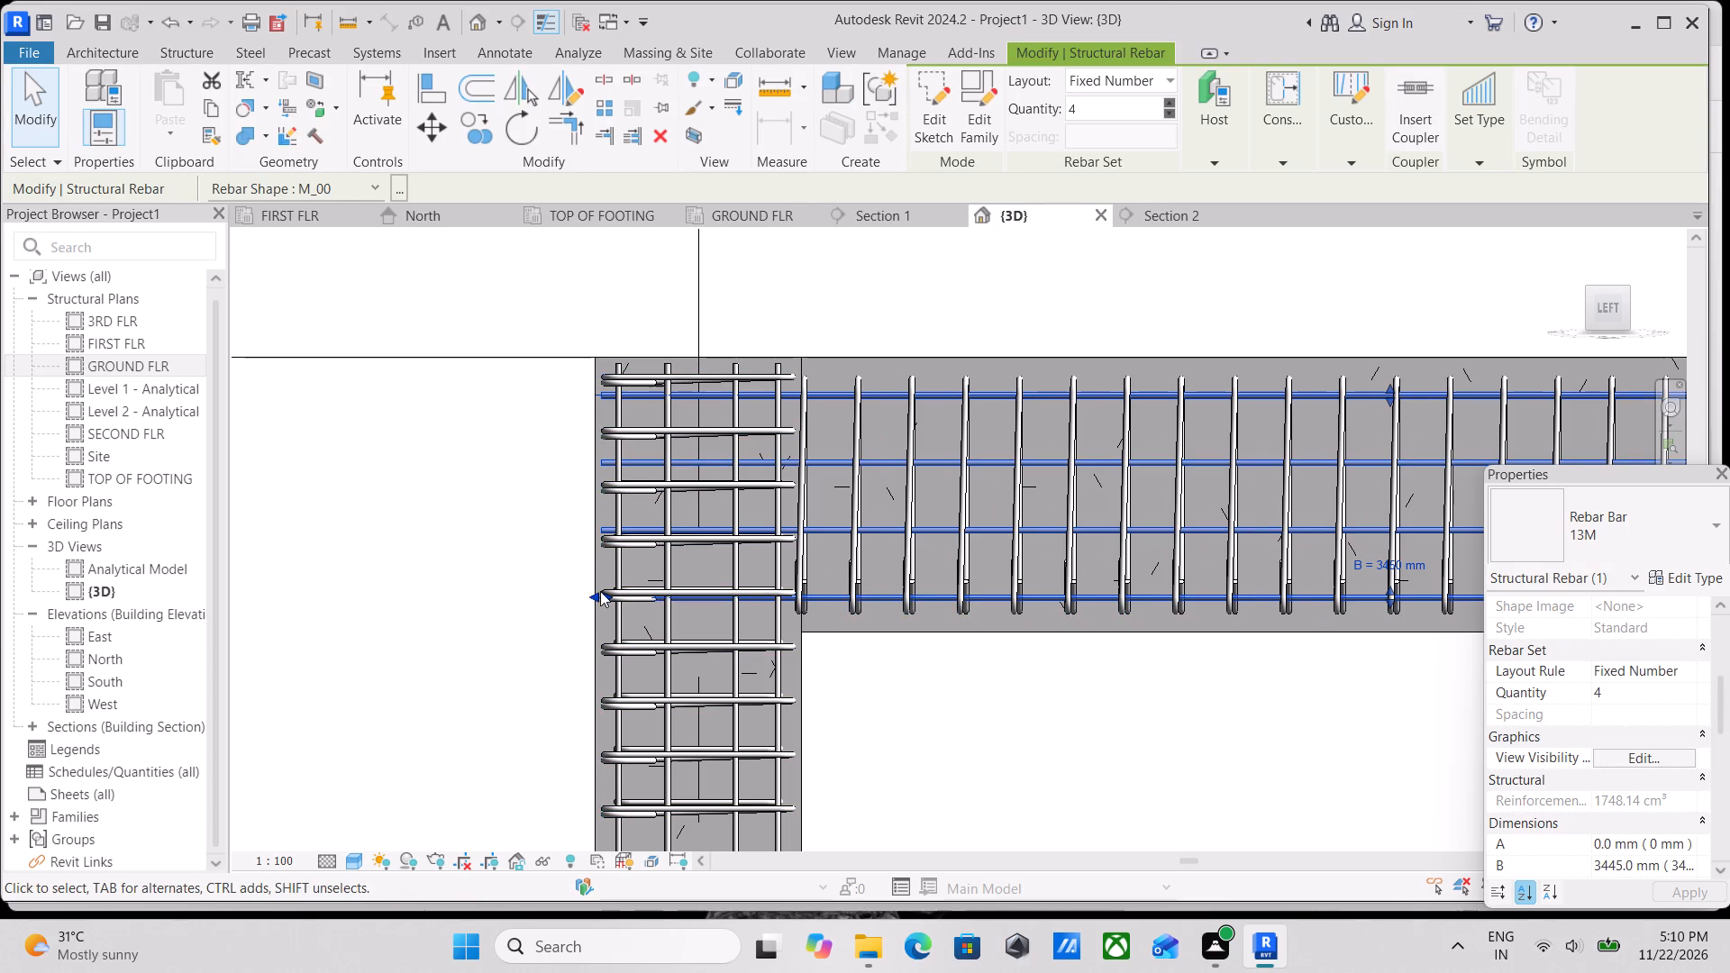
drag(600, 591, 778, 590)
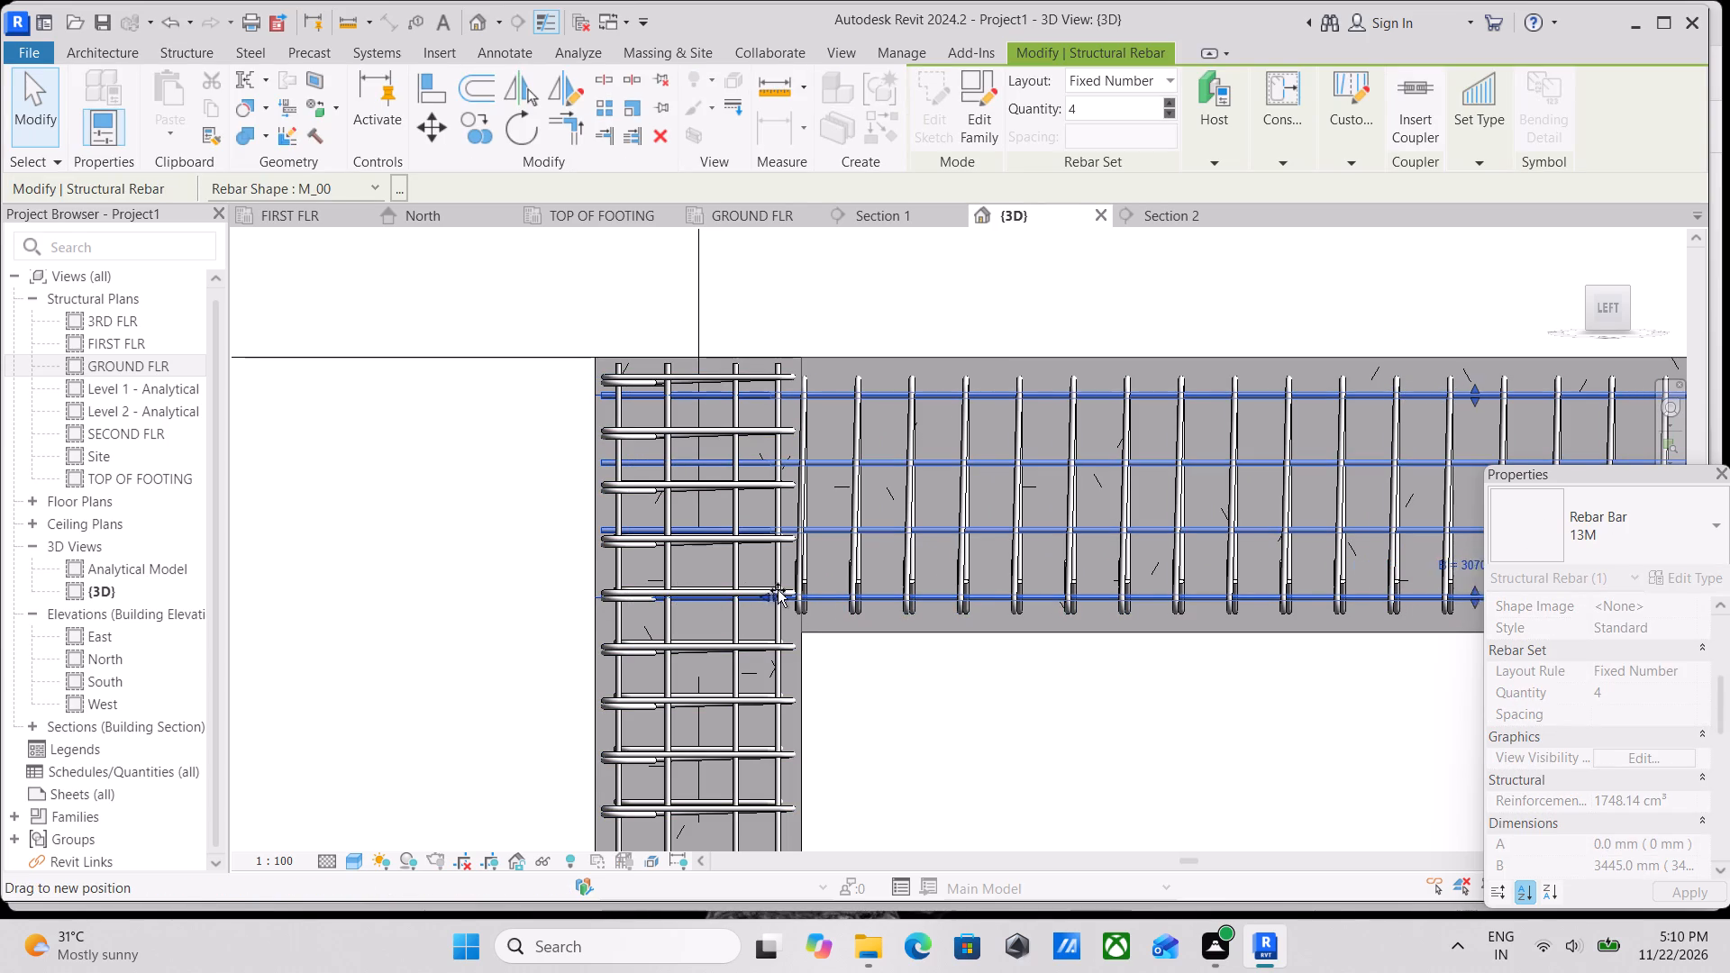
drag(778, 590, 804, 590)
scroll(804, 588, down, 2)
middle_drag(804, 588, 806, 650)
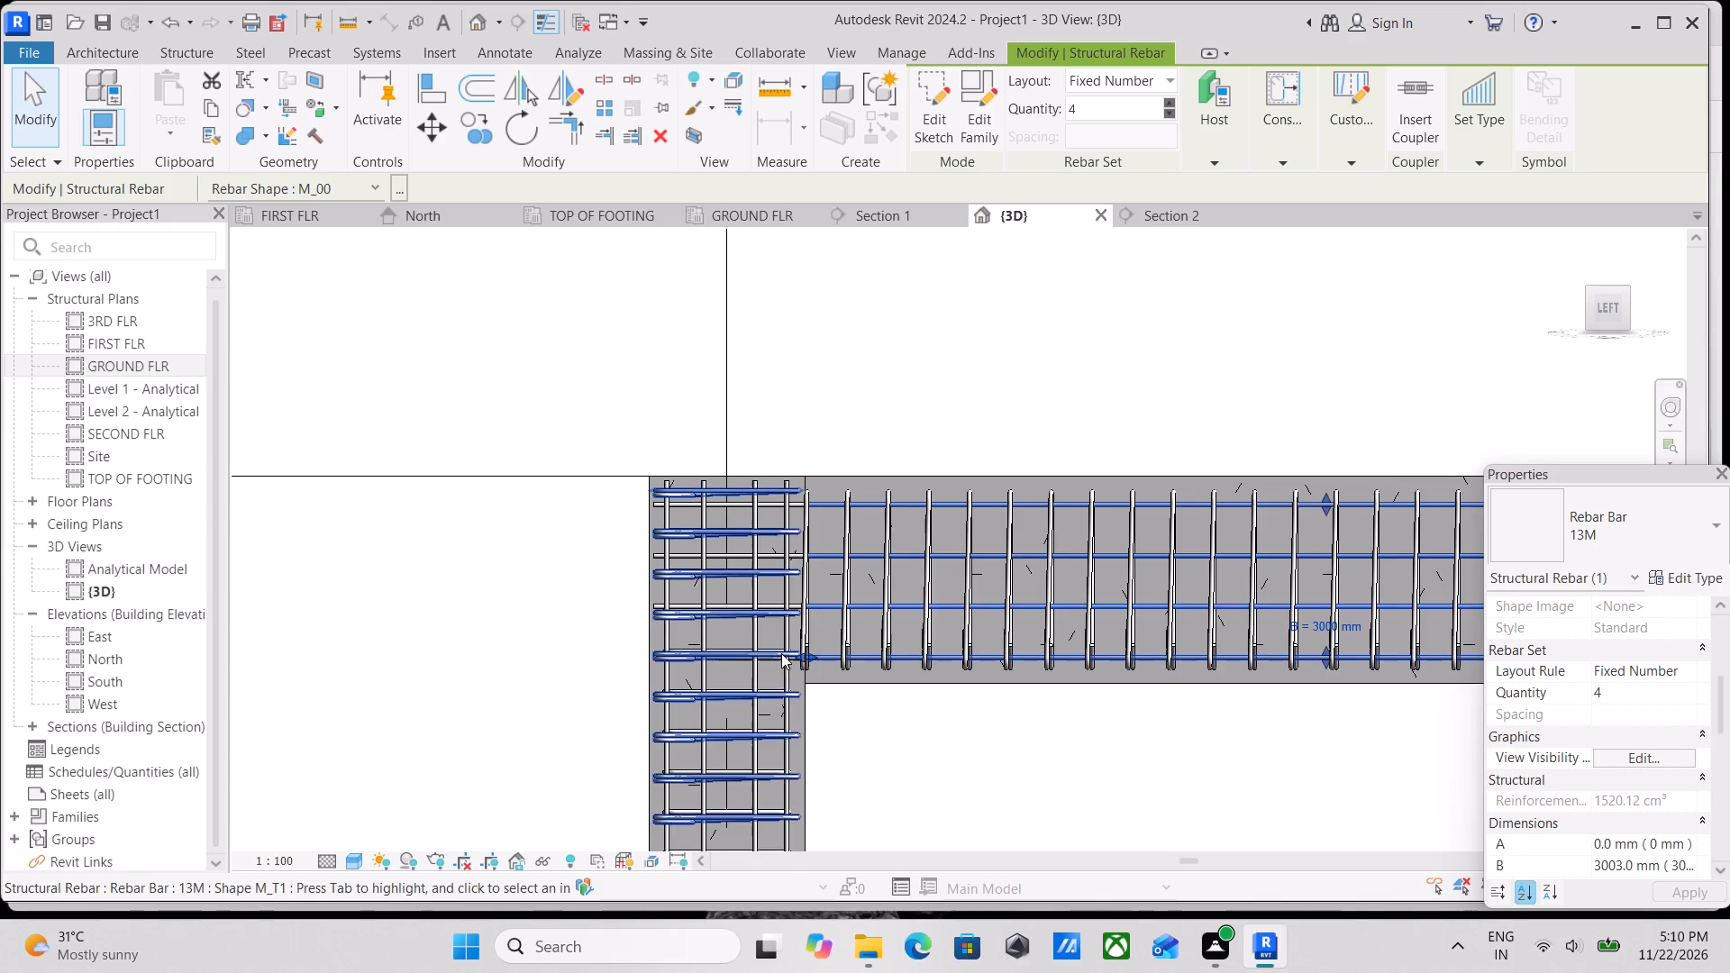
Shorten the same bar set's opposite end to the last stirrup beside the grid 2 column, making B about 2580 mm.
click(843, 505)
scroll(997, 645, down, 2)
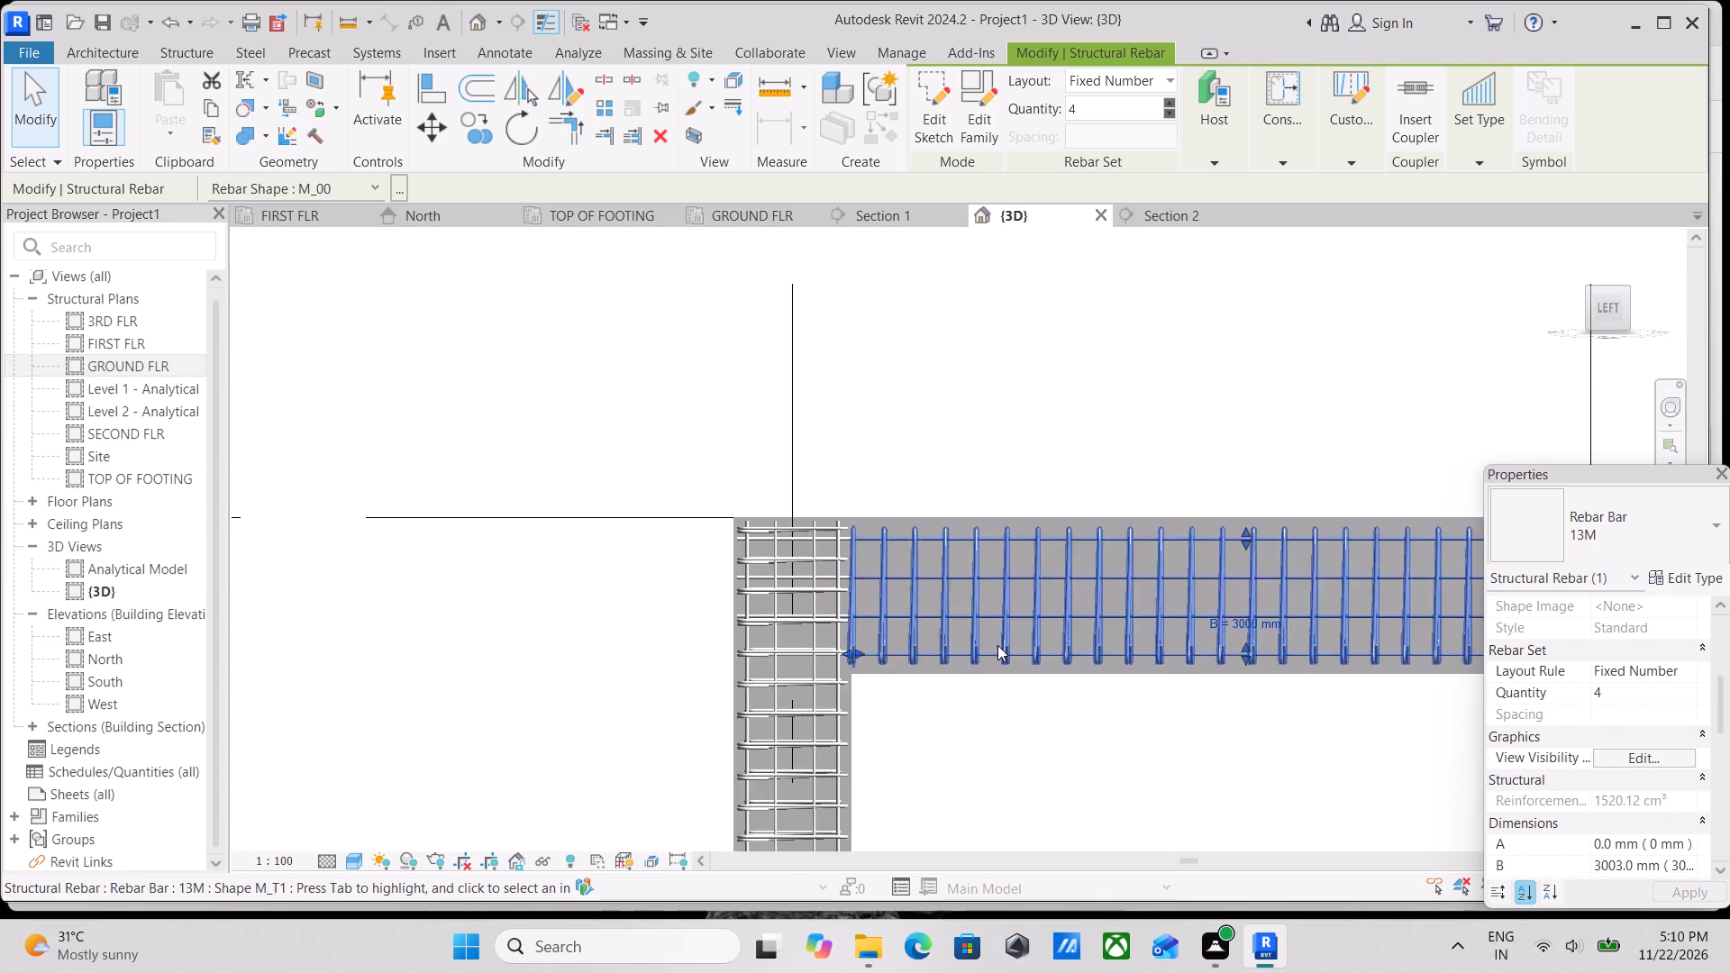
middle_drag(995, 646, 742, 659)
scroll(1115, 688, down, 1)
middle_drag(1109, 688, 1056, 690)
scroll(1271, 657, up, 3)
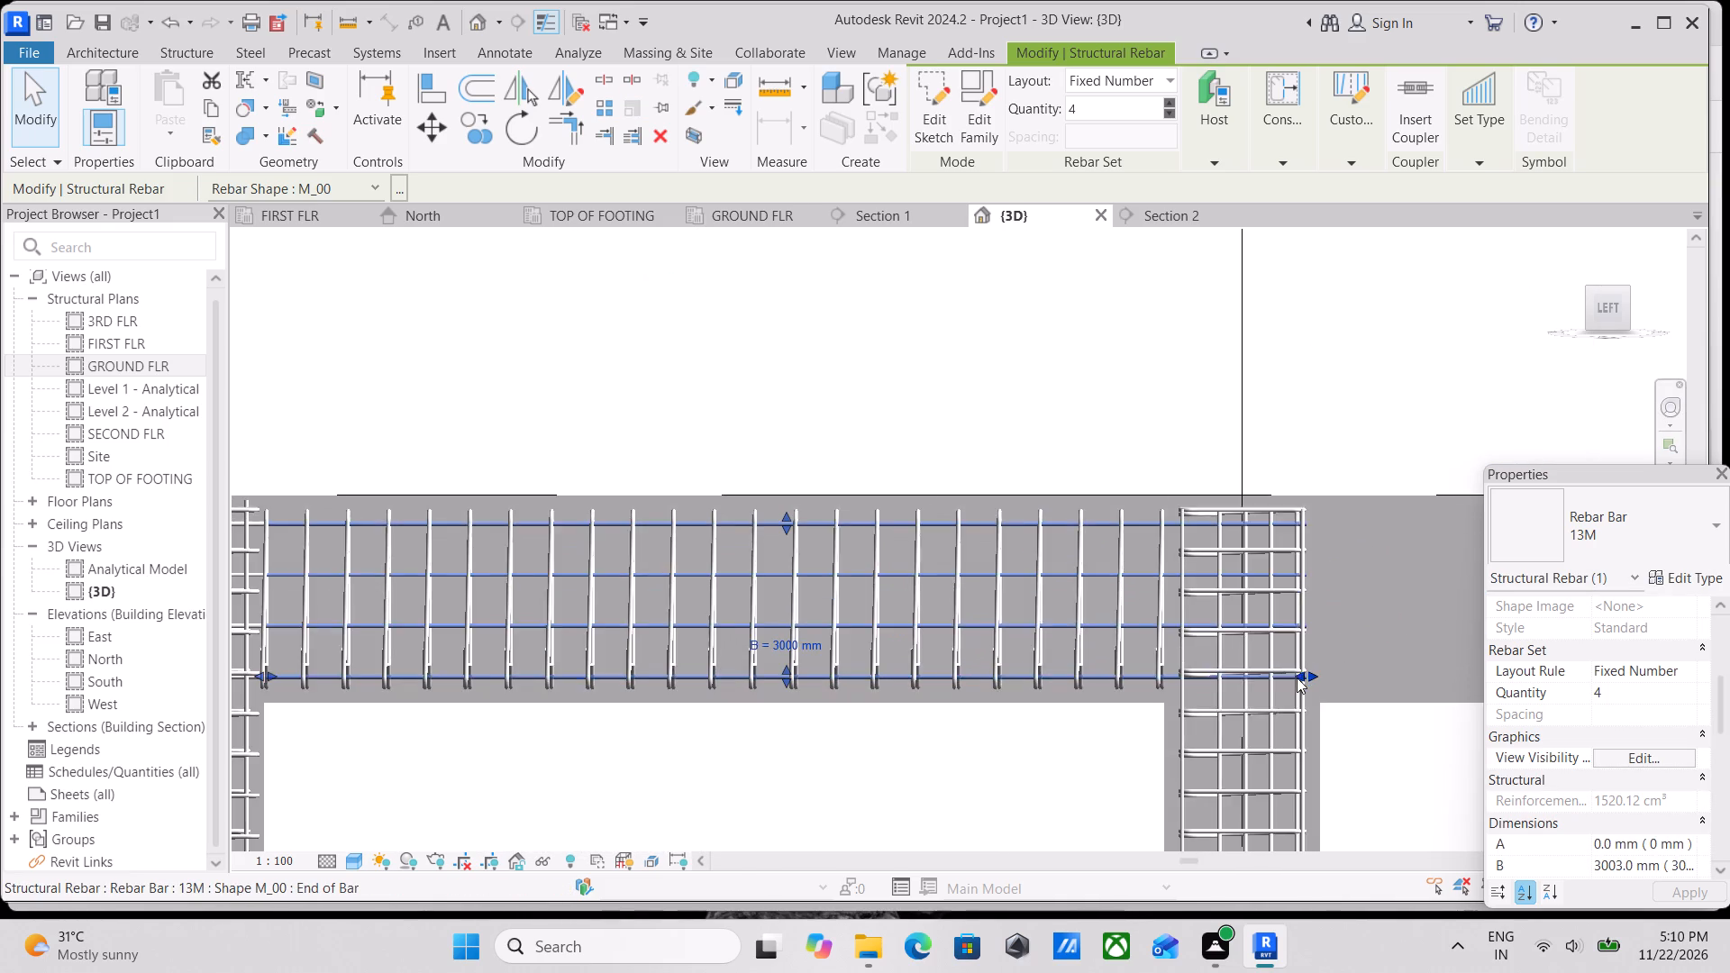
scroll(1312, 709, up, 3)
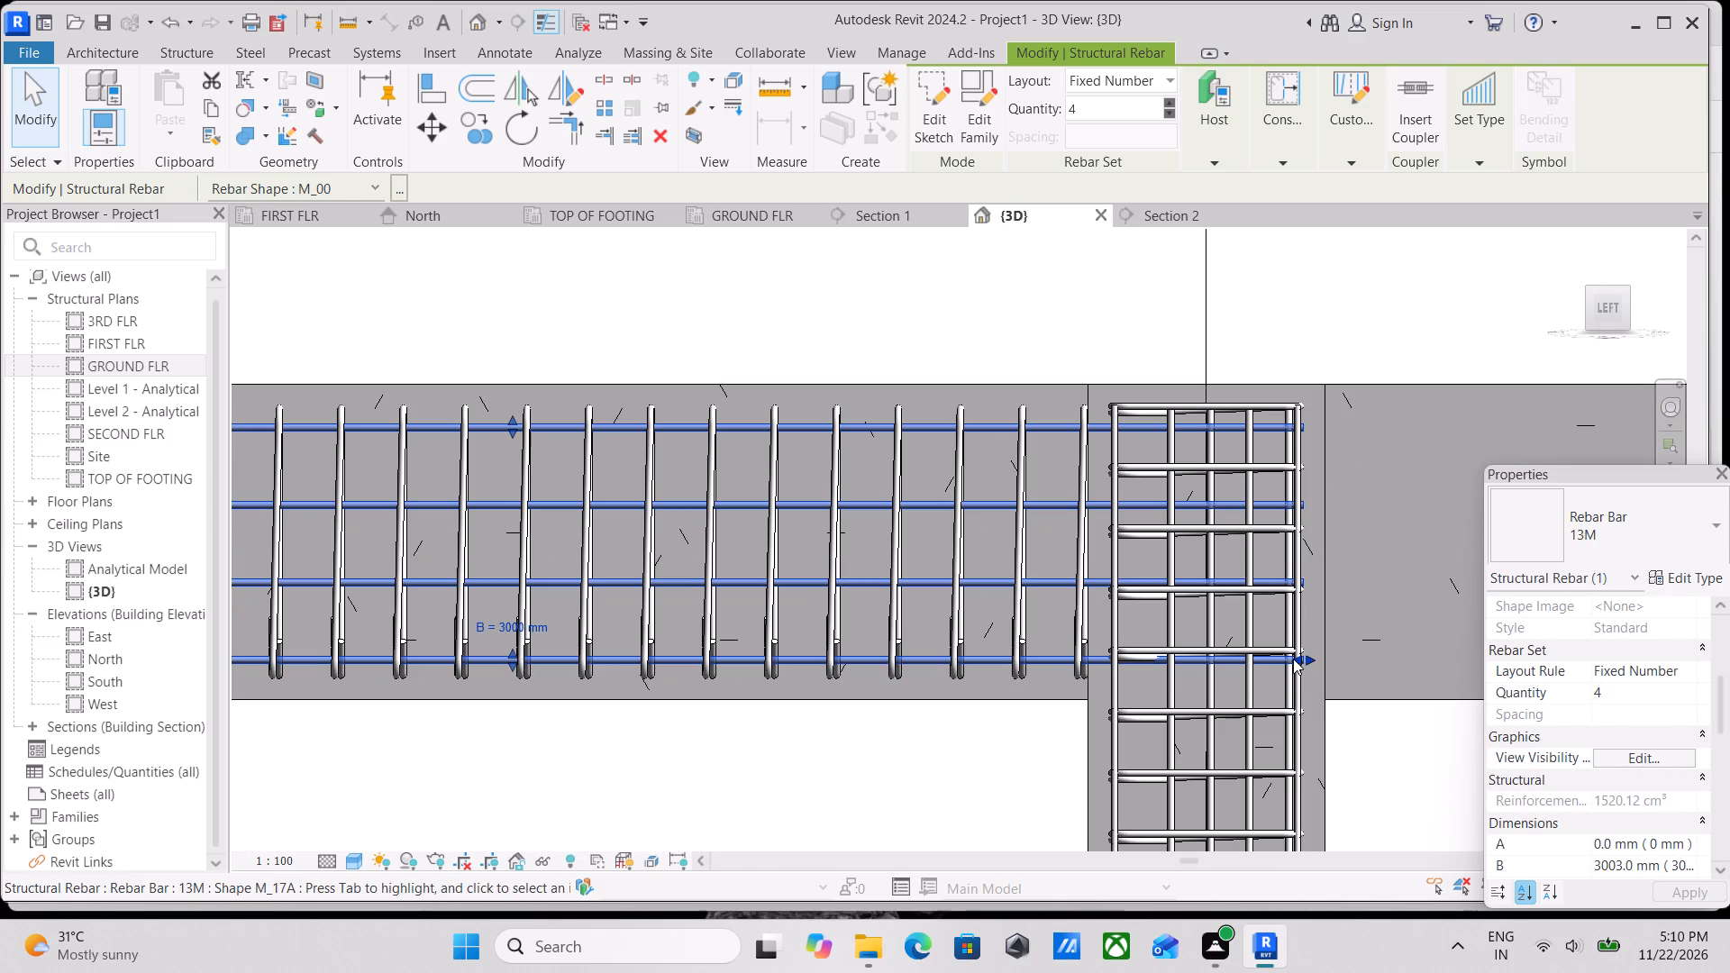
drag(1295, 659, 1094, 666)
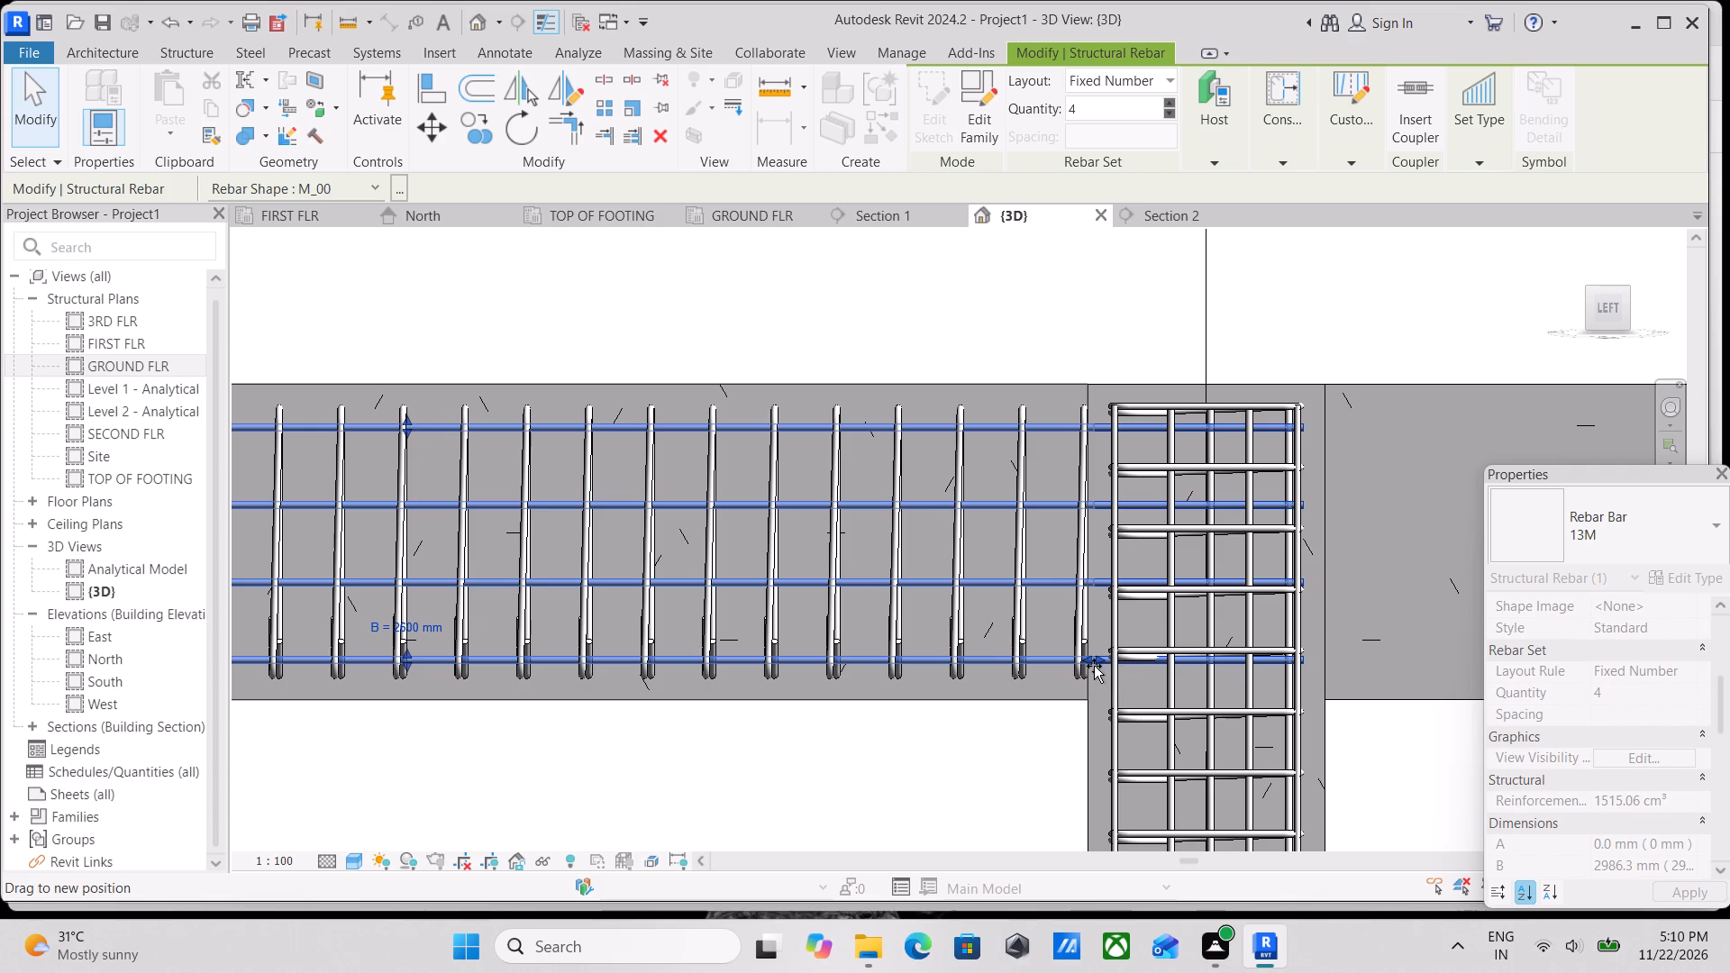
drag(1094, 666, 1082, 666)
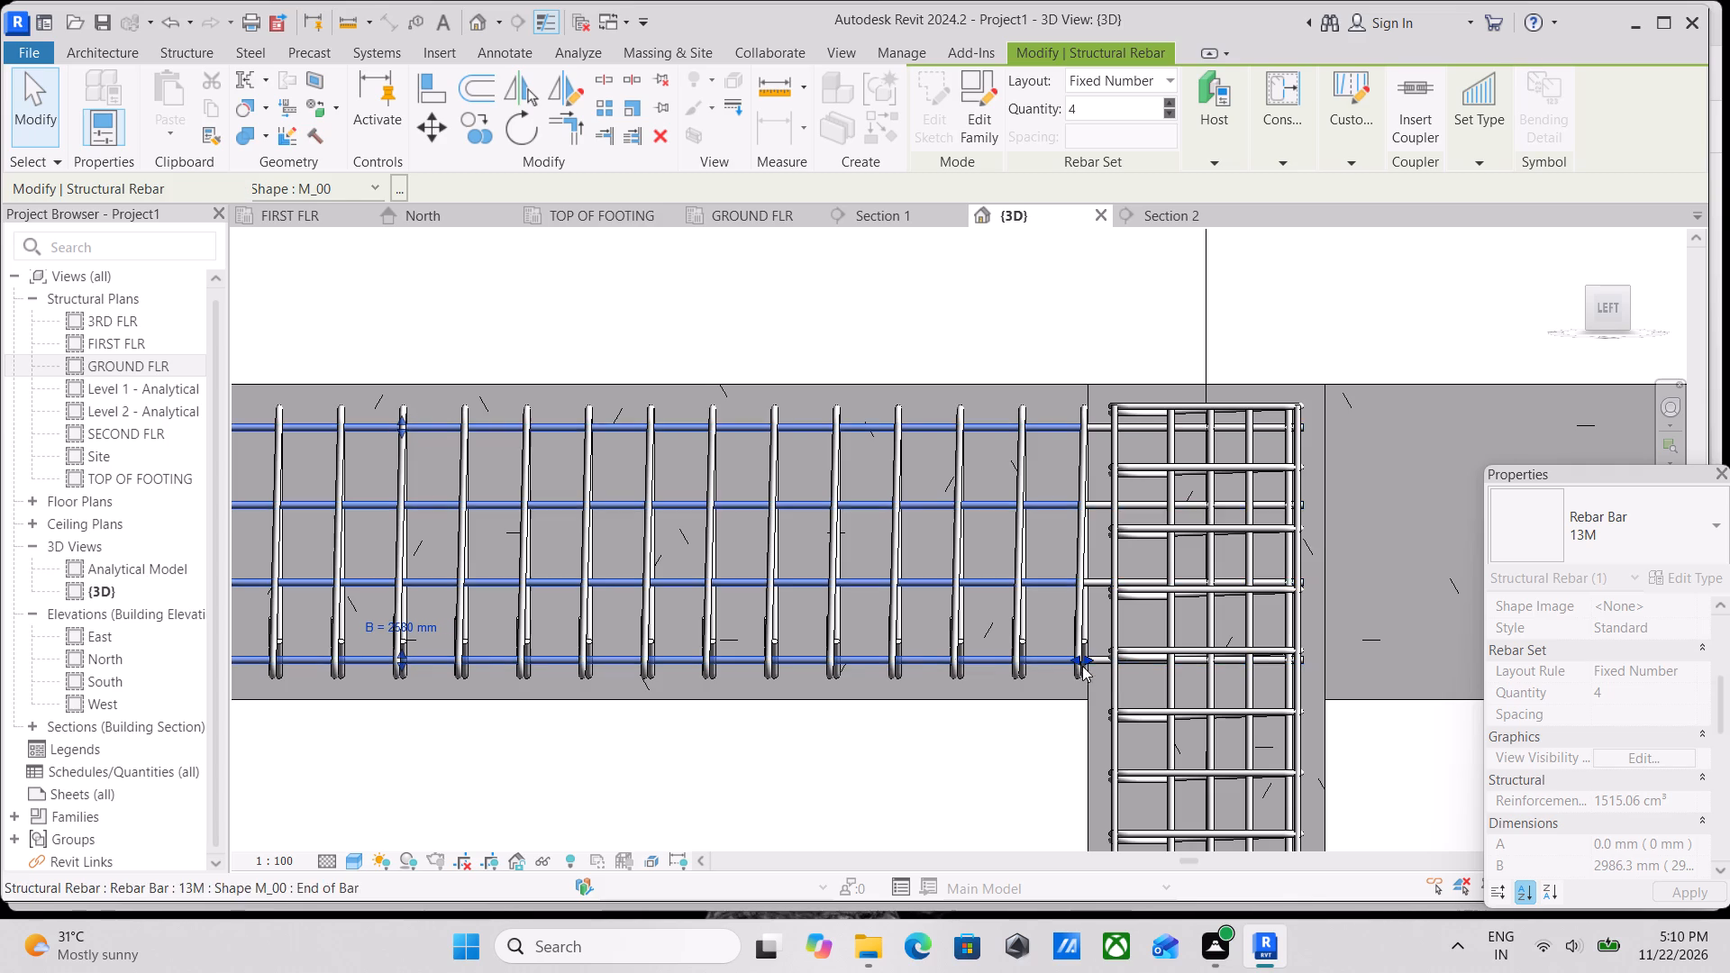
scroll(1080, 673, down, 1)
middle_drag(1084, 677, 1100, 697)
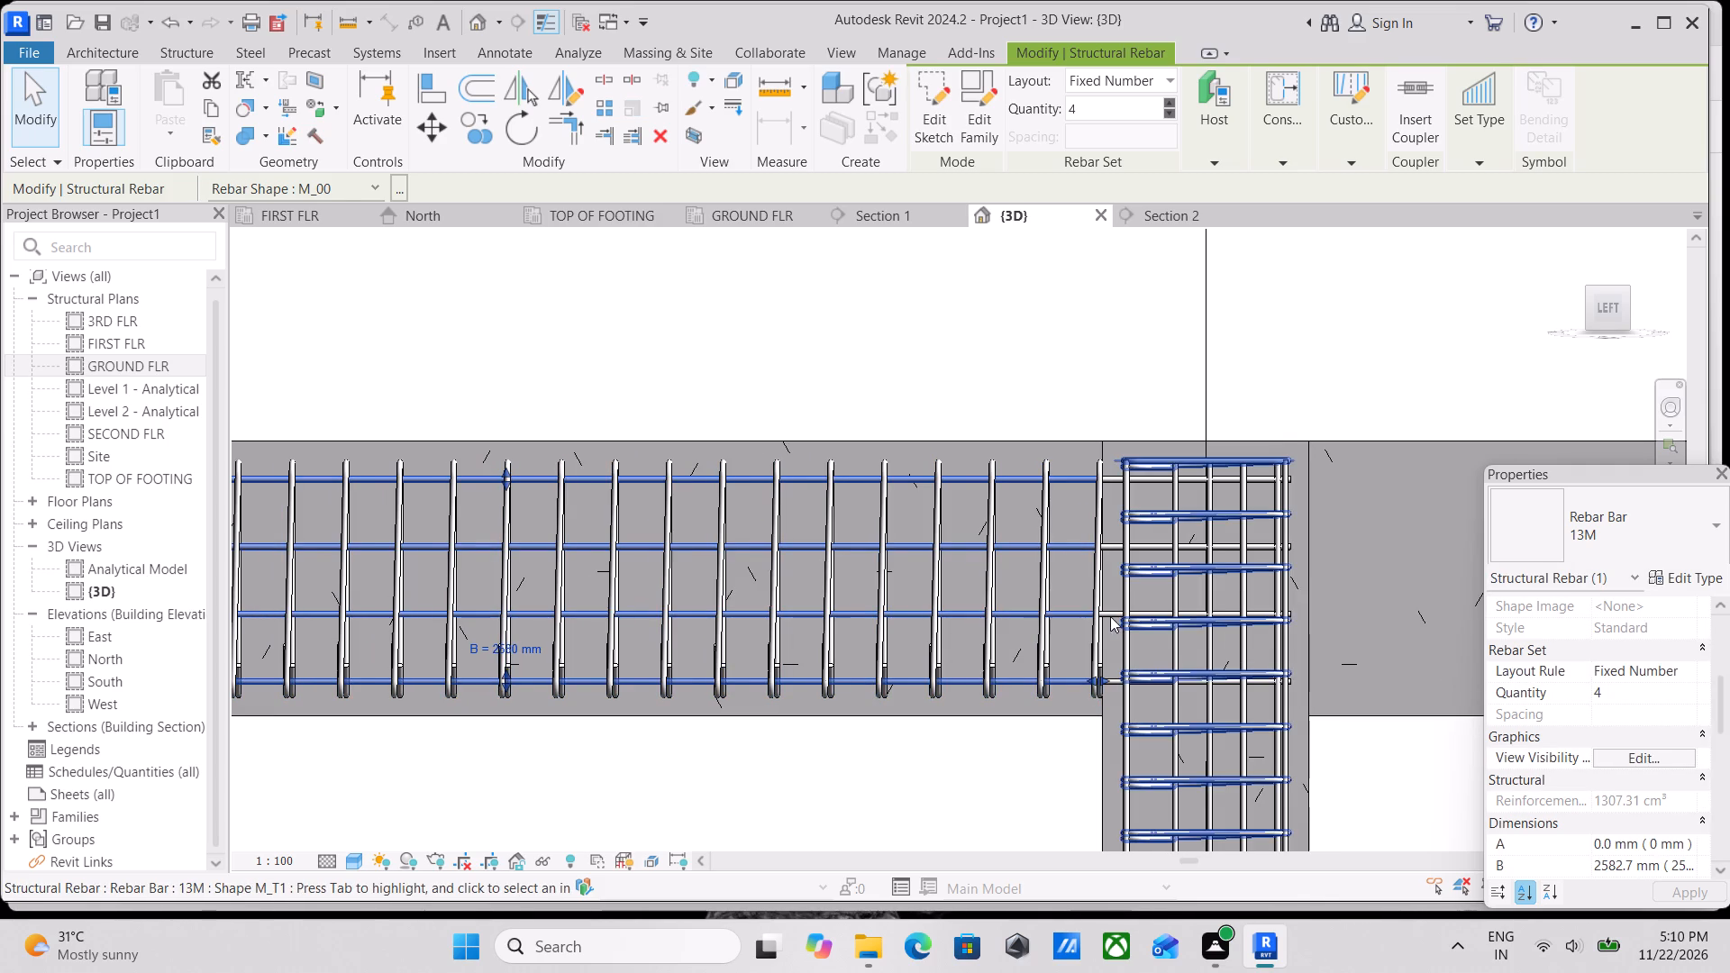
scroll(560, 781, down, 2)
middle_drag(580, 792, 1000, 786)
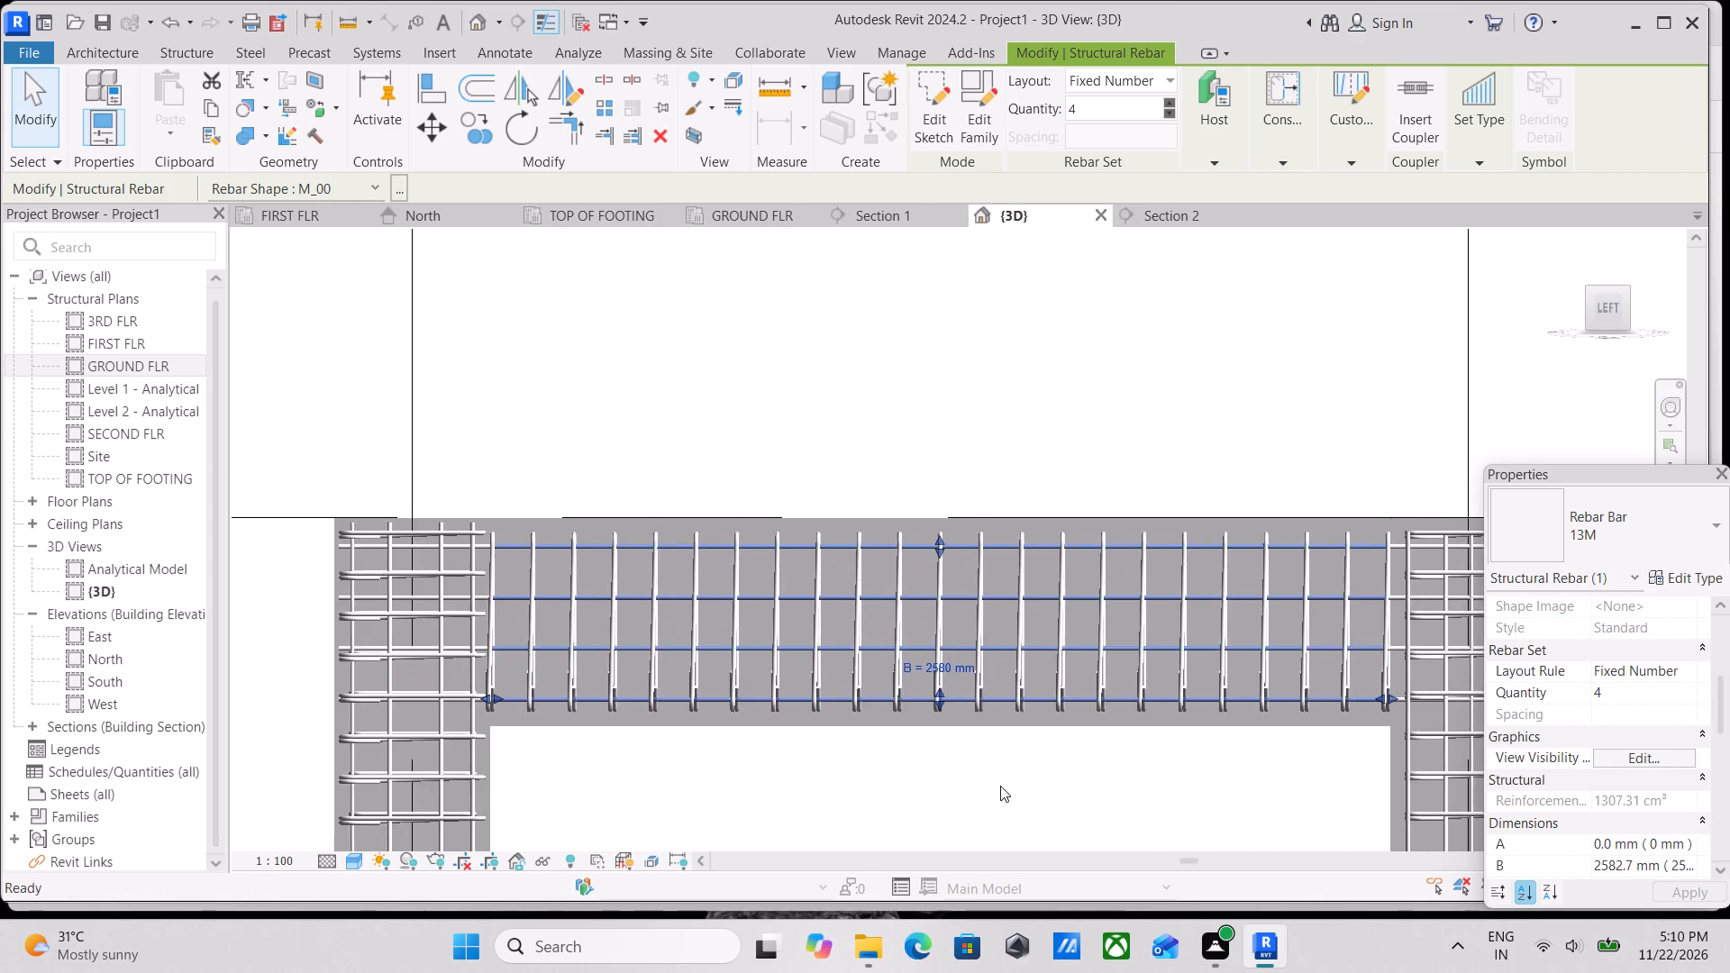
middle_drag(895, 766, 996, 796)
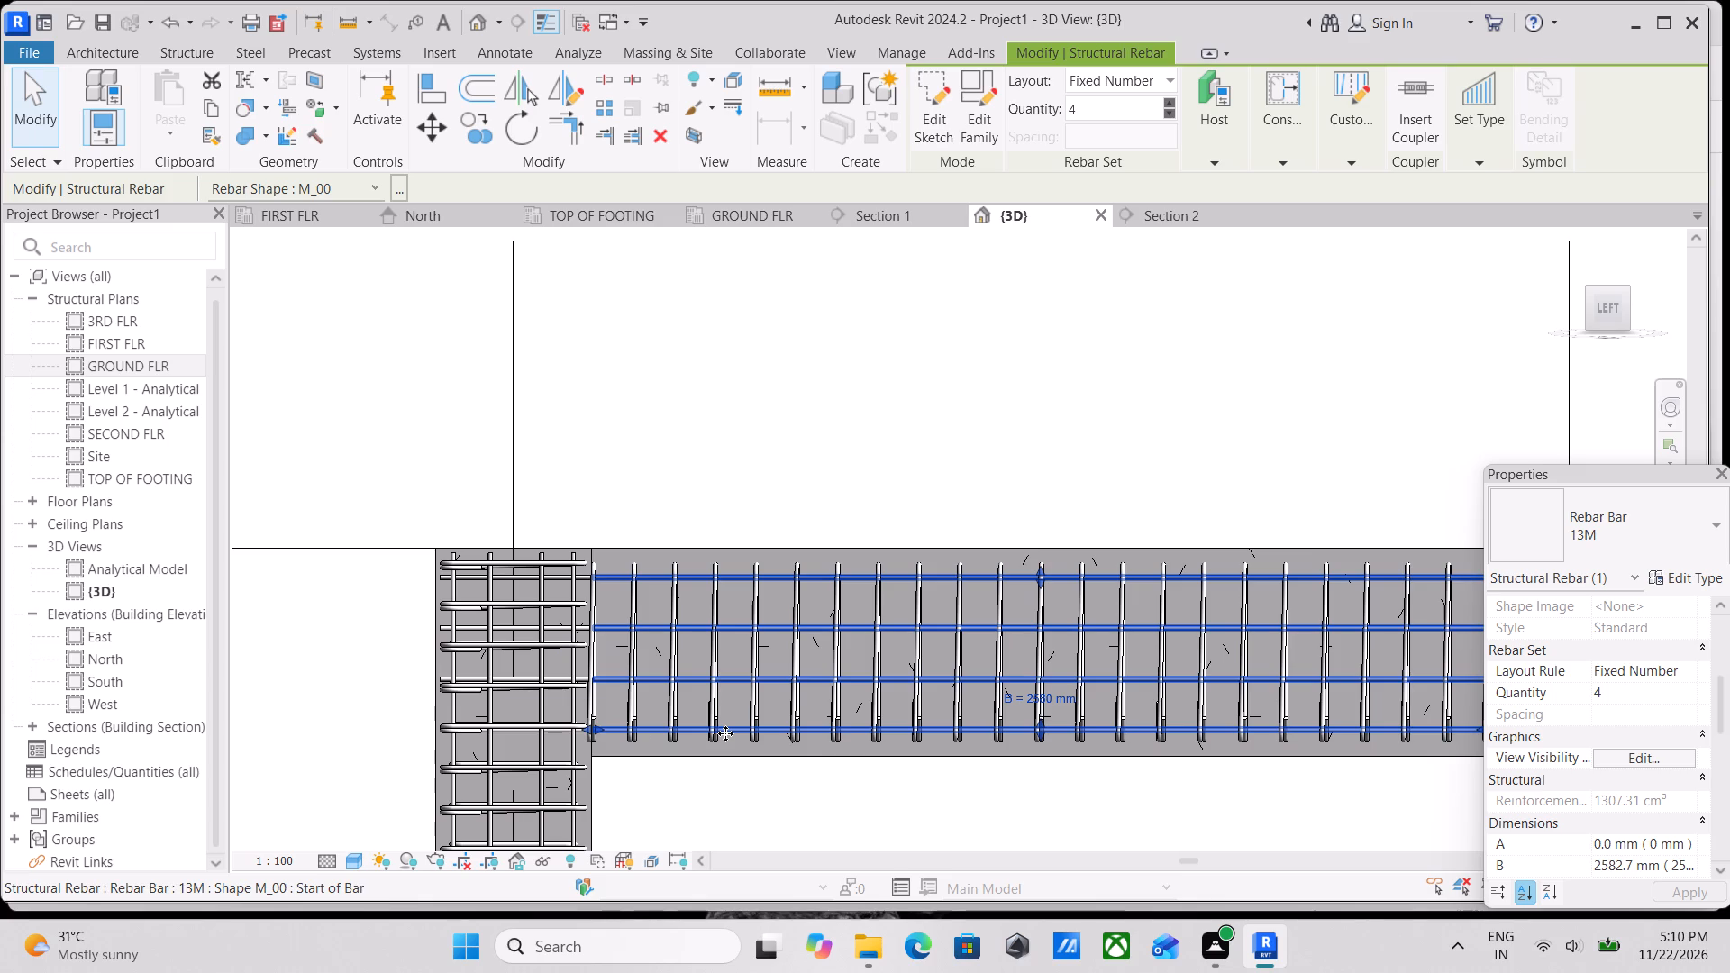
key(Escape)
Inspect the column cages and the grid A ground beam's reinforcement in 3D from several angles.
middle_drag(894, 739, 679, 702)
scroll(681, 702, down, 1)
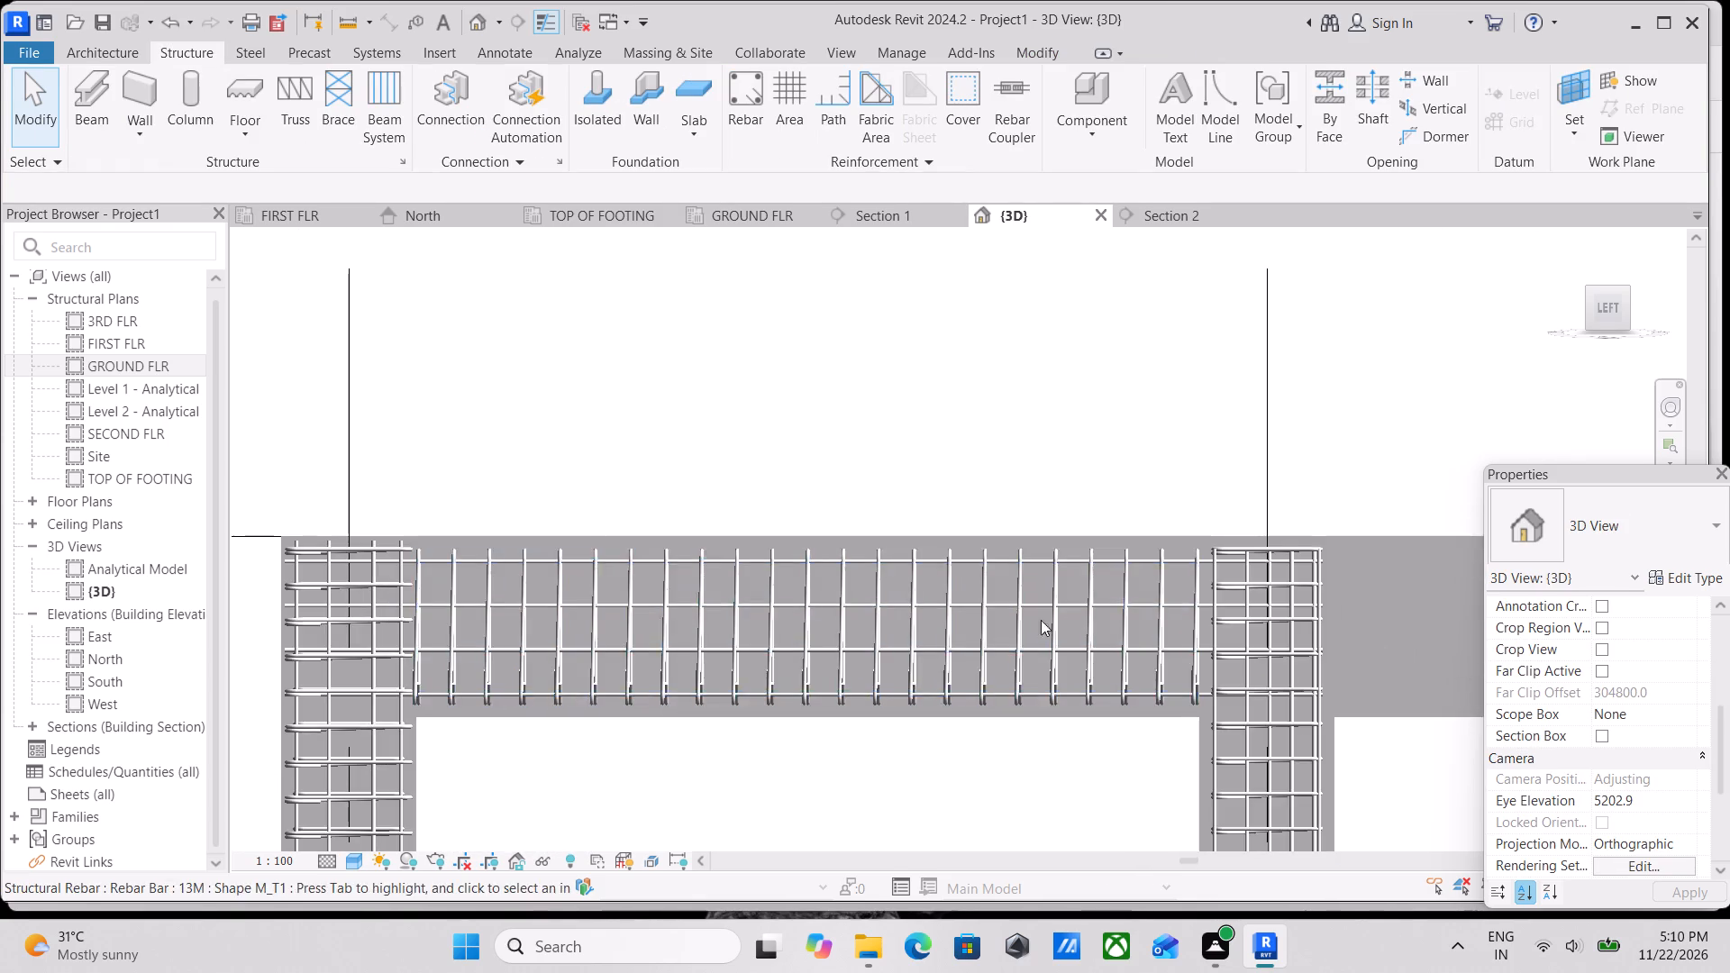
shift+middle_drag(1064, 652, 1087, 751)
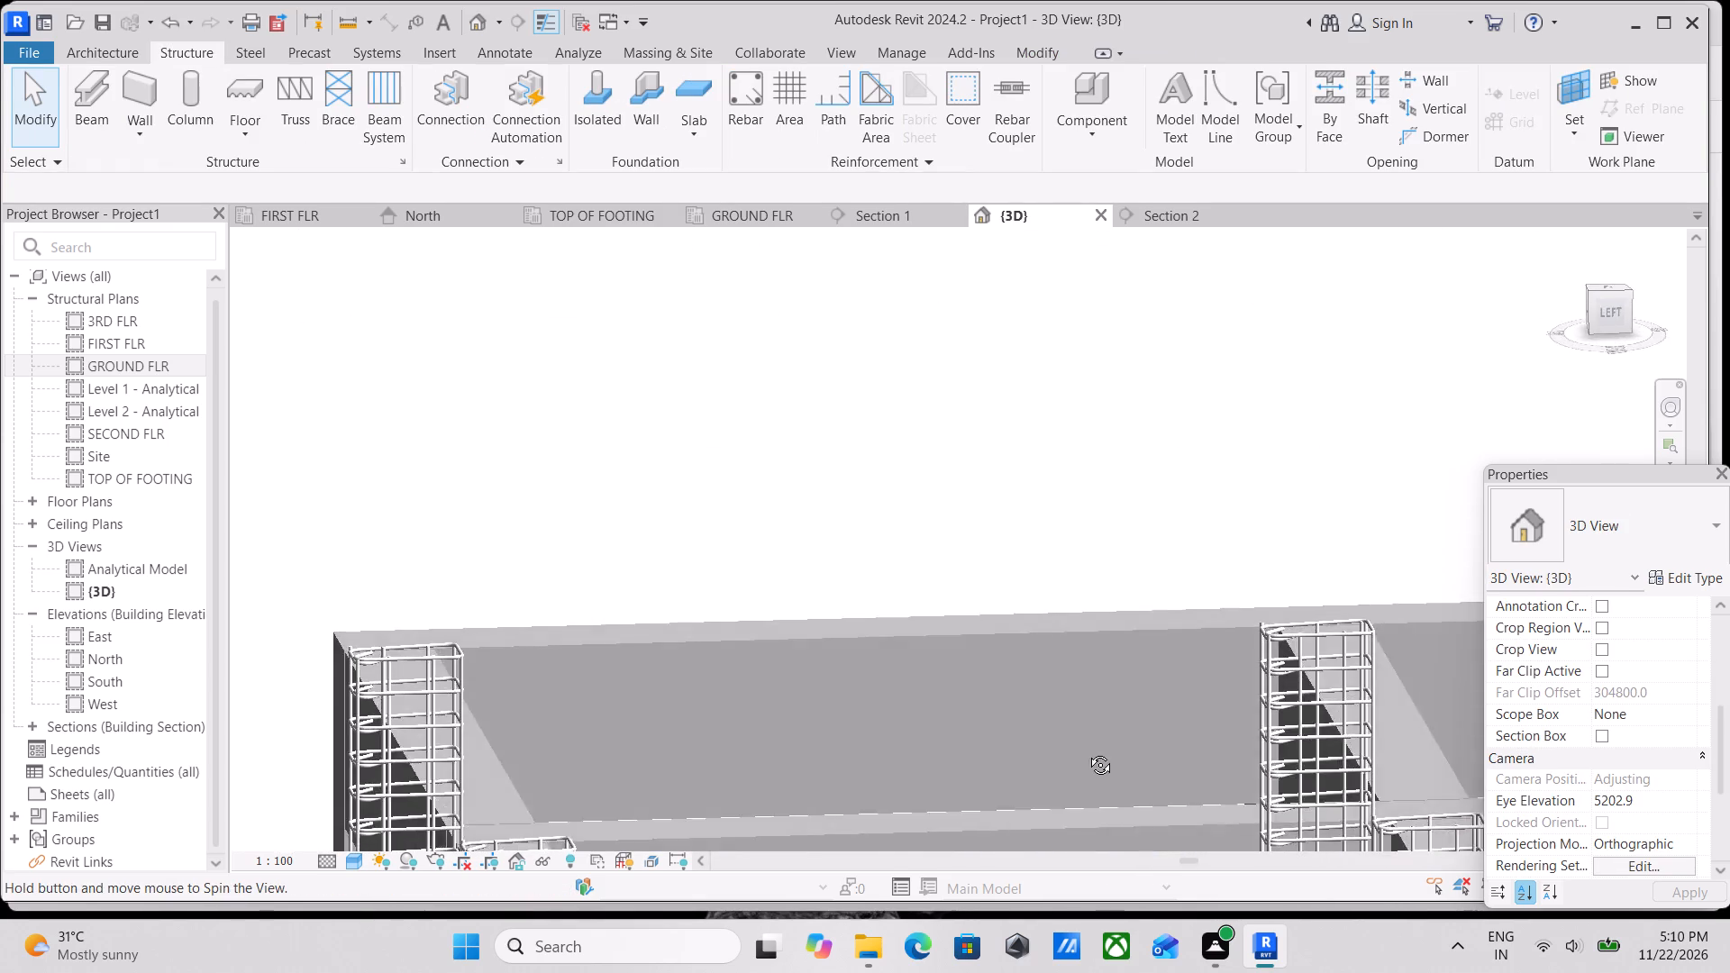
shift+middle_drag(1087, 751, 964, 709)
middle_drag(995, 716, 1032, 500)
scroll(986, 609, down, 1)
middle_drag(1007, 689, 940, 664)
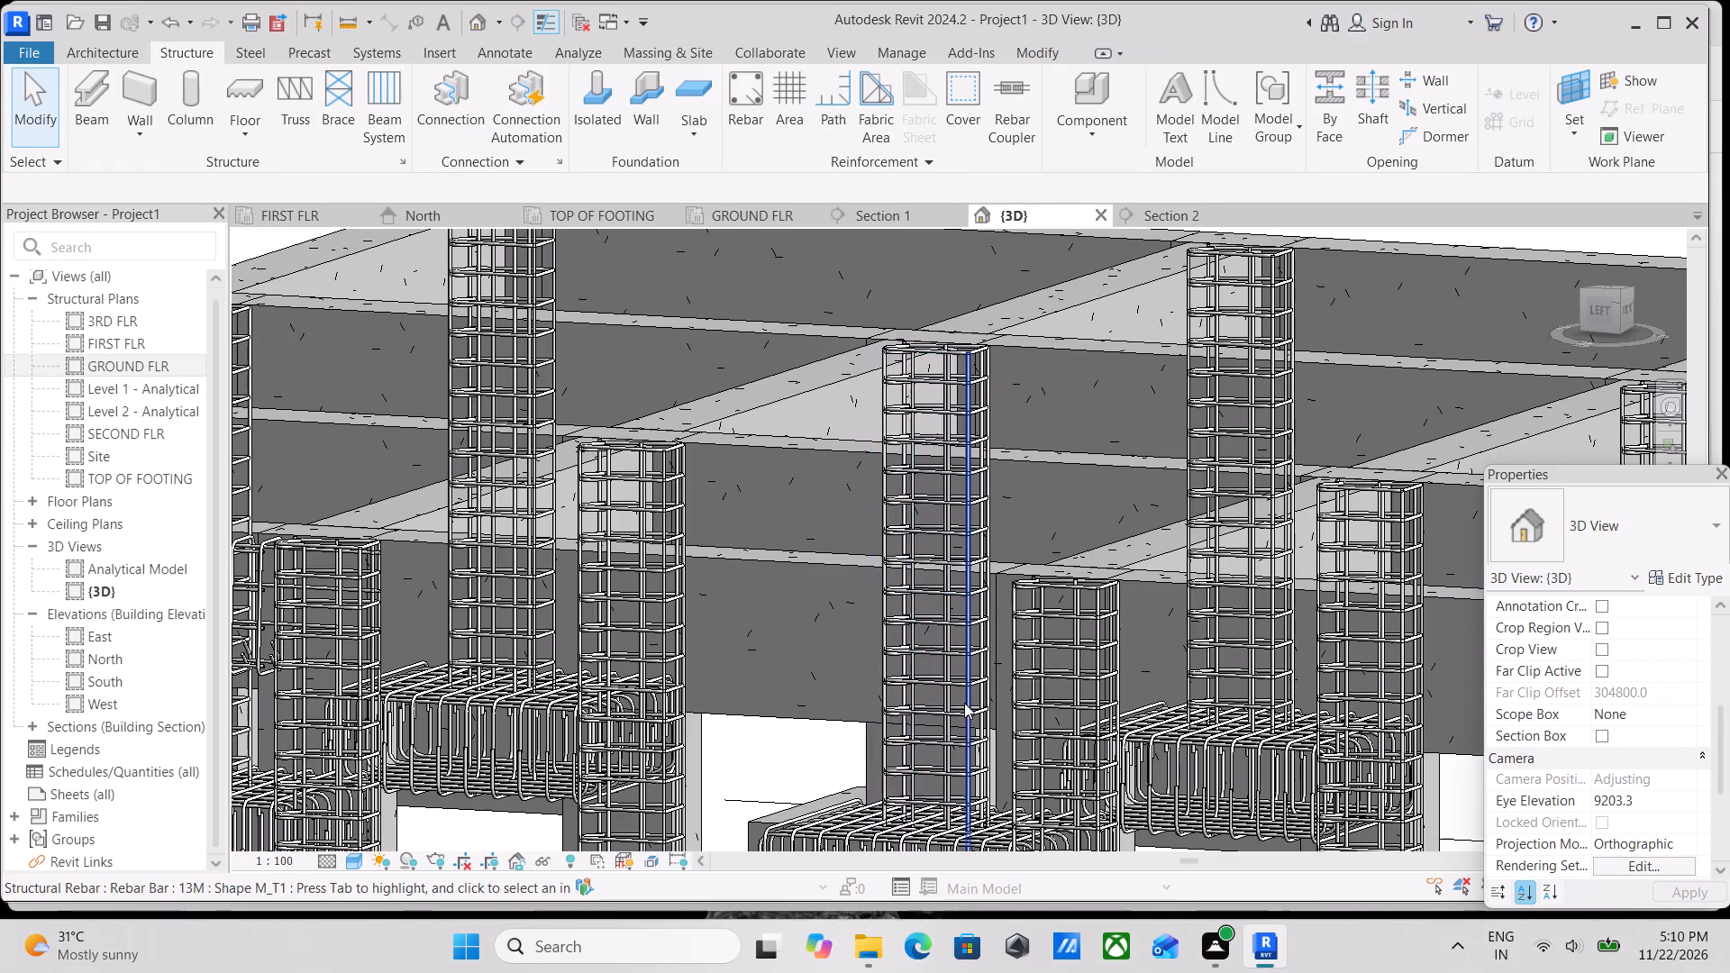
scroll(961, 742, down, 1)
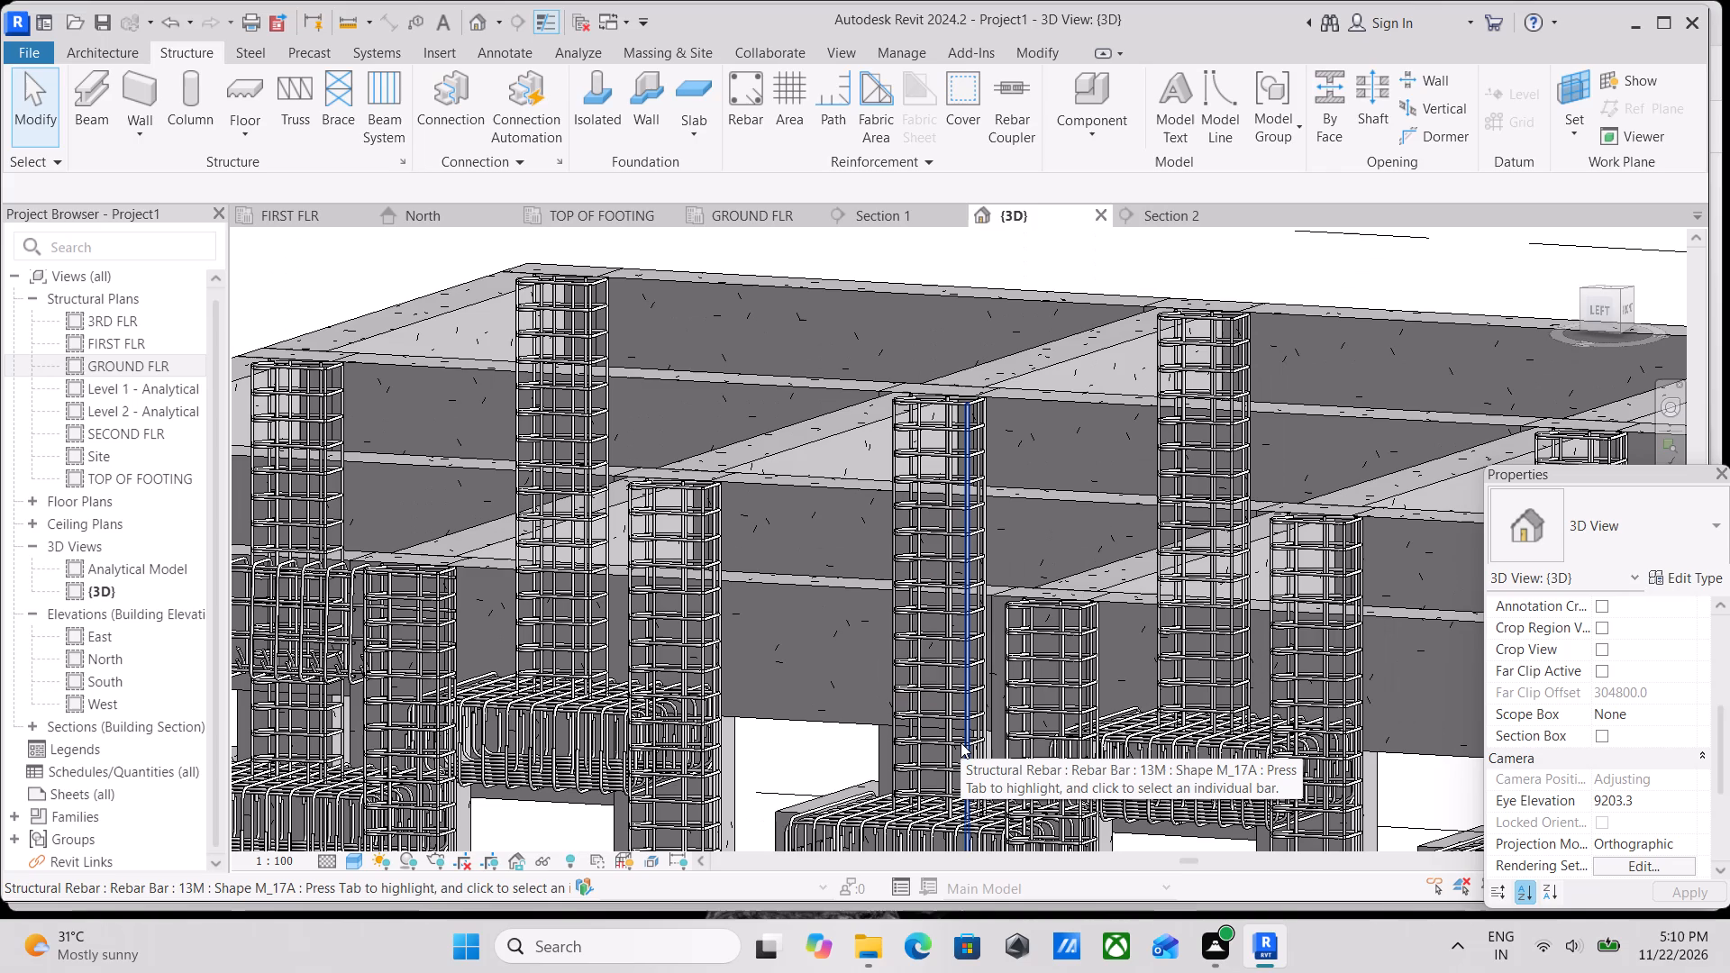
scroll(961, 742, down, 2)
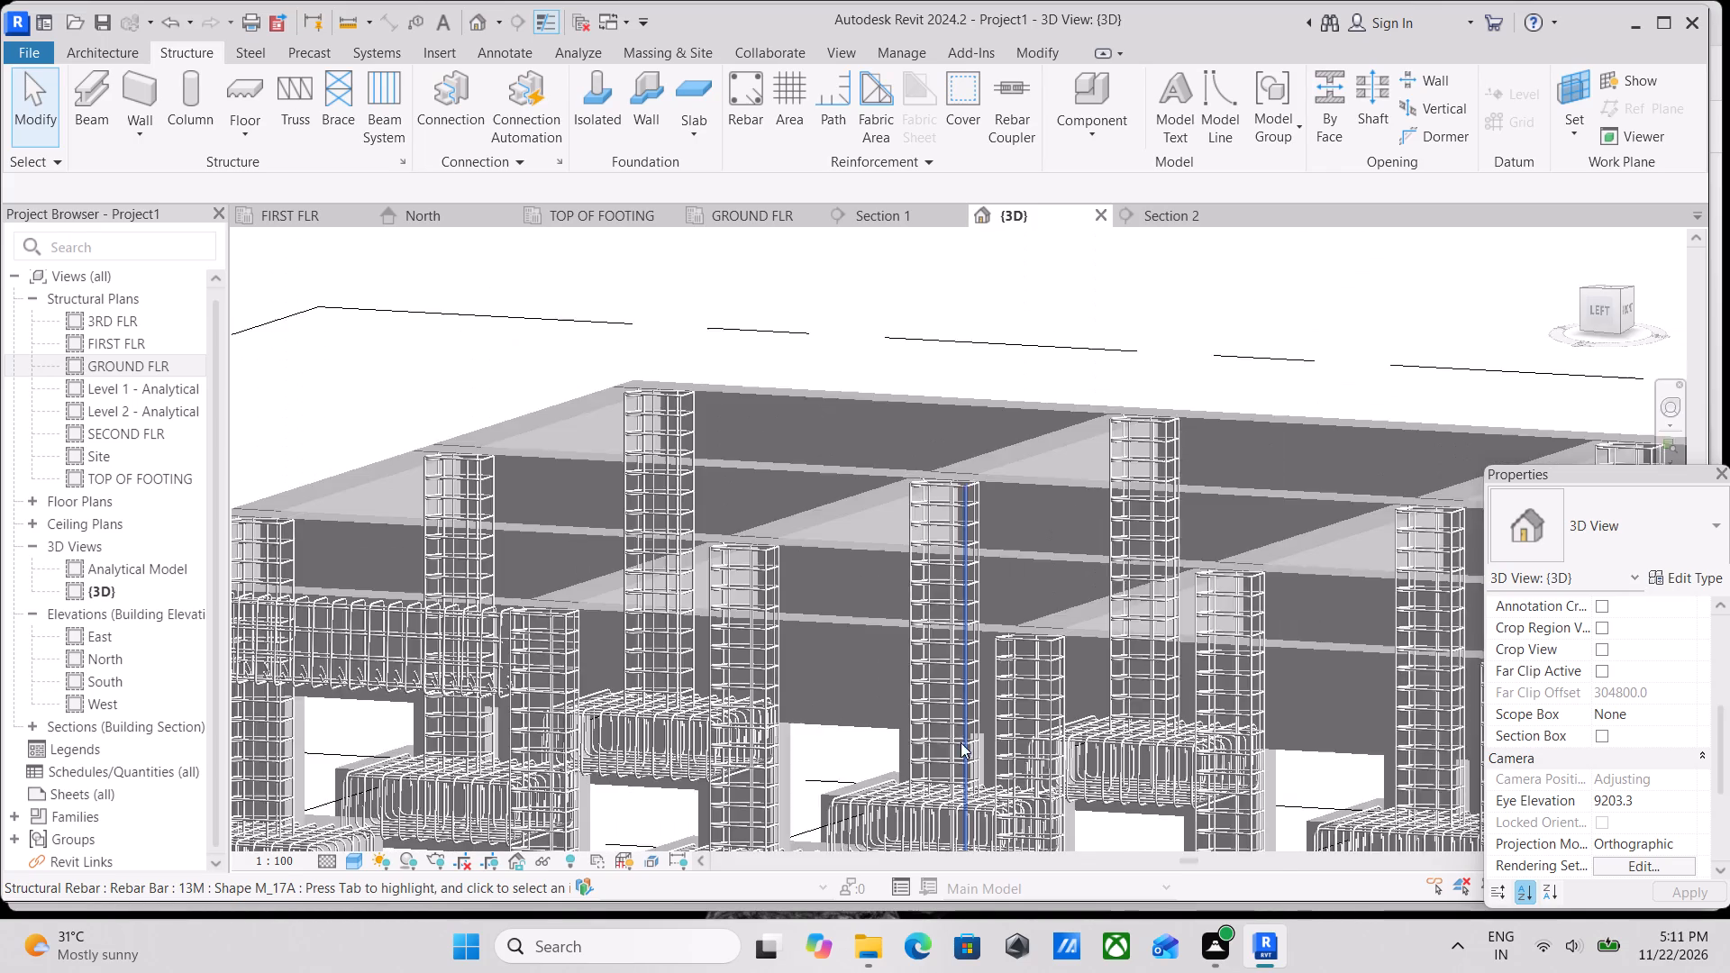
middle_drag(961, 742, 1378, 611)
scroll(1252, 688, down, 4)
scroll(1146, 662, down, 3)
shift+middle_drag(1067, 641, 1052, 743)
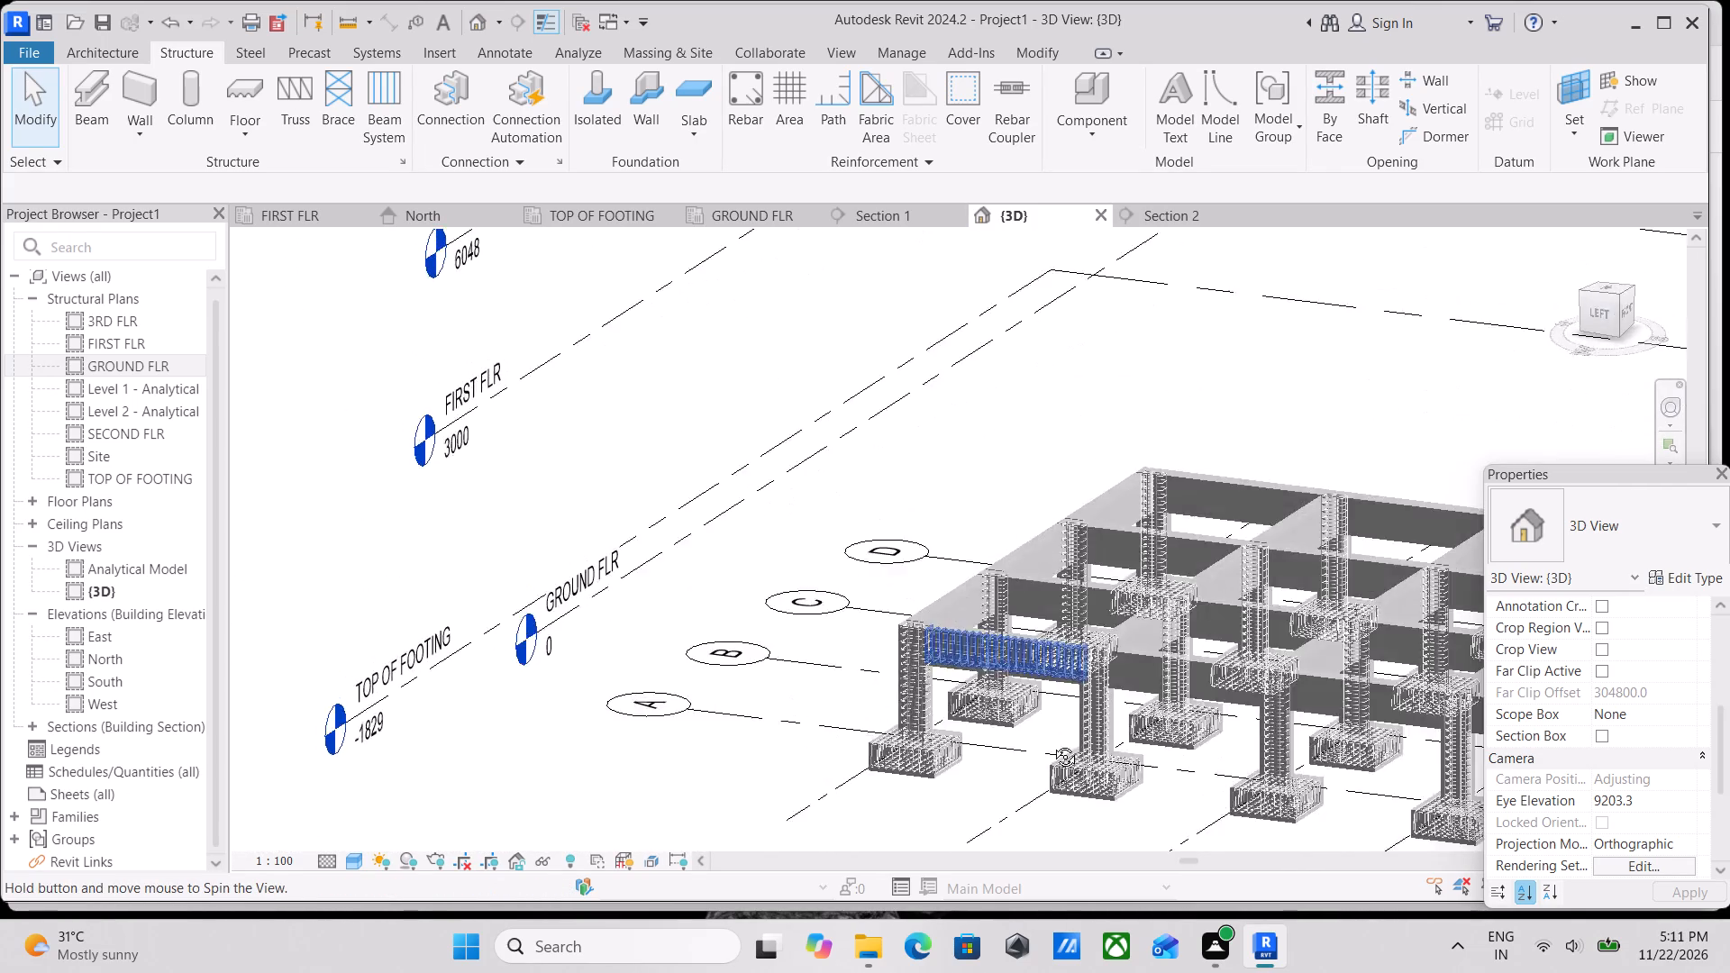
shift+middle_drag(1052, 743, 988, 875)
middle_drag(968, 601, 1006, 721)
scroll(918, 559, up, 5)
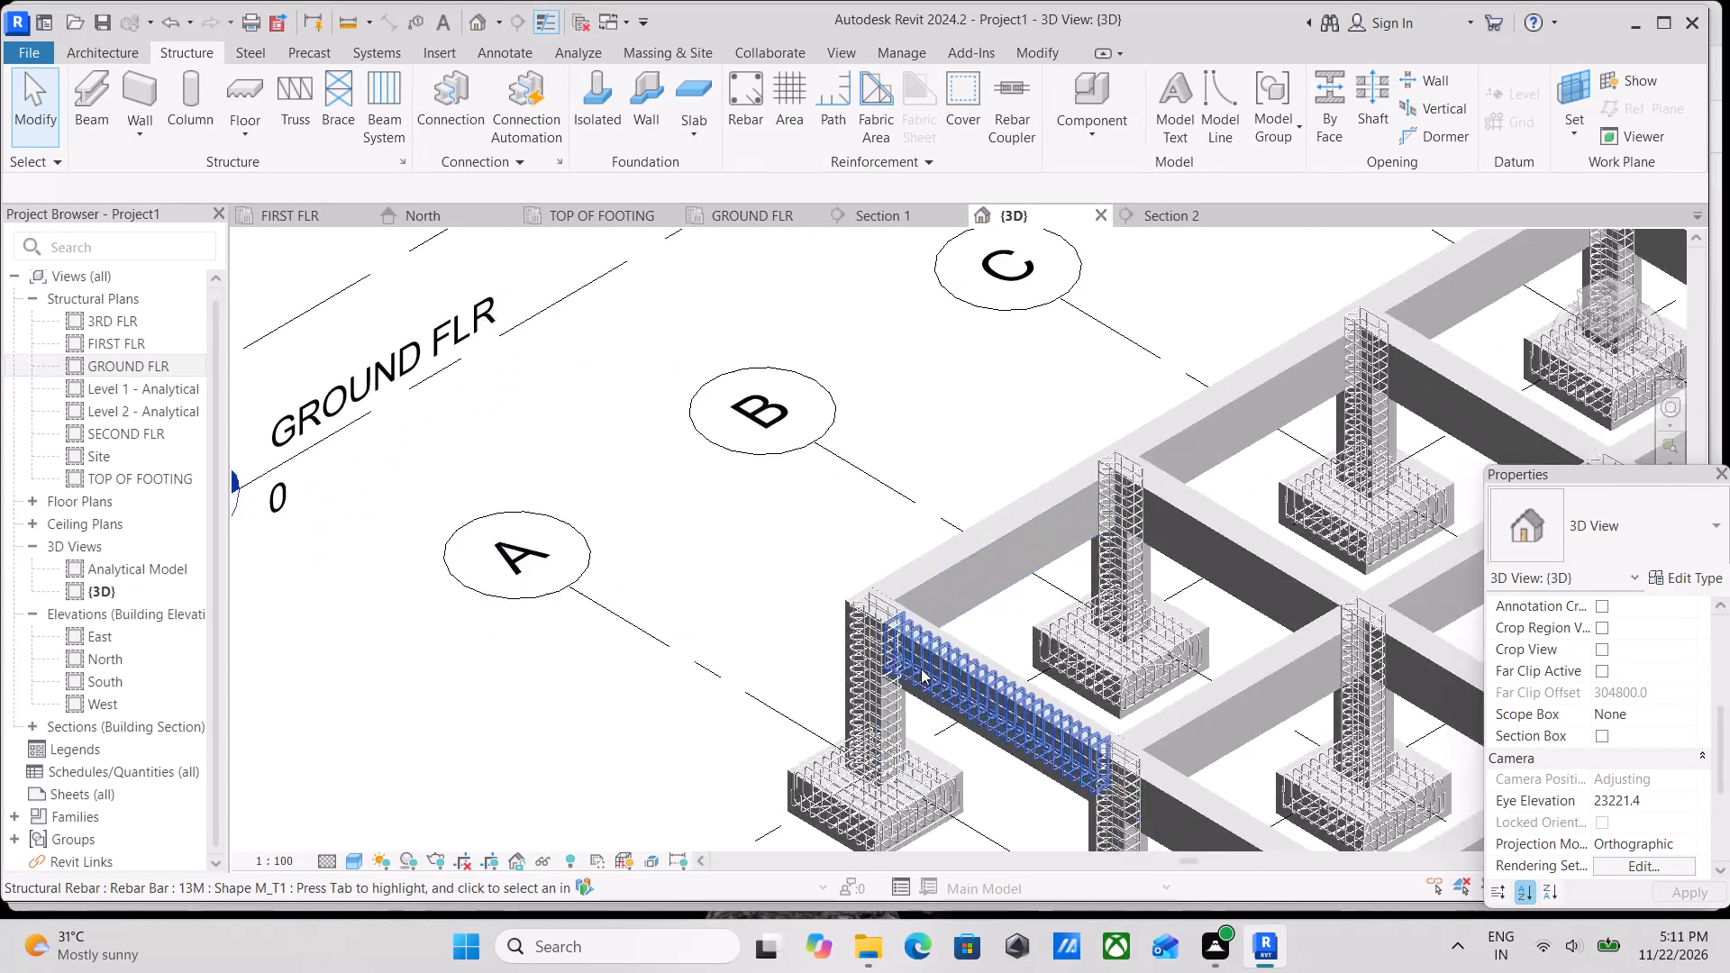
Shorten the remaining straight 13M bar set in the grid A beam to the last stirrup beside the grid 2 column, making B about 3030 mm.
scroll(921, 668, up, 3)
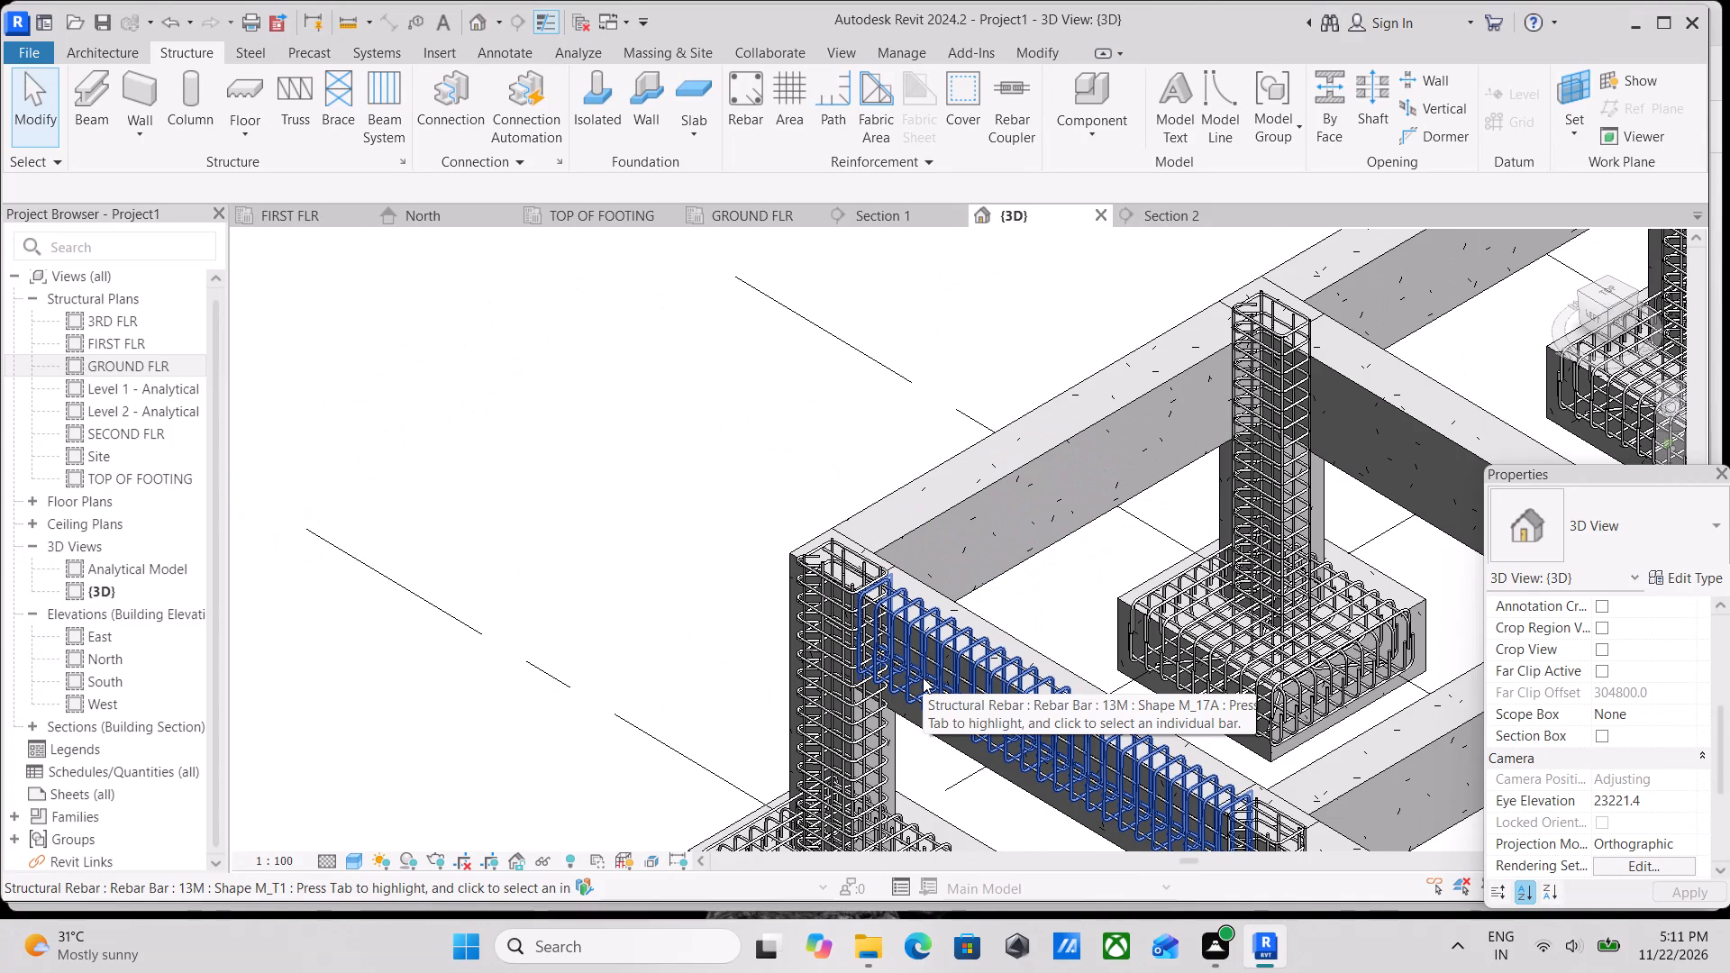
scroll(860, 629, up, 3)
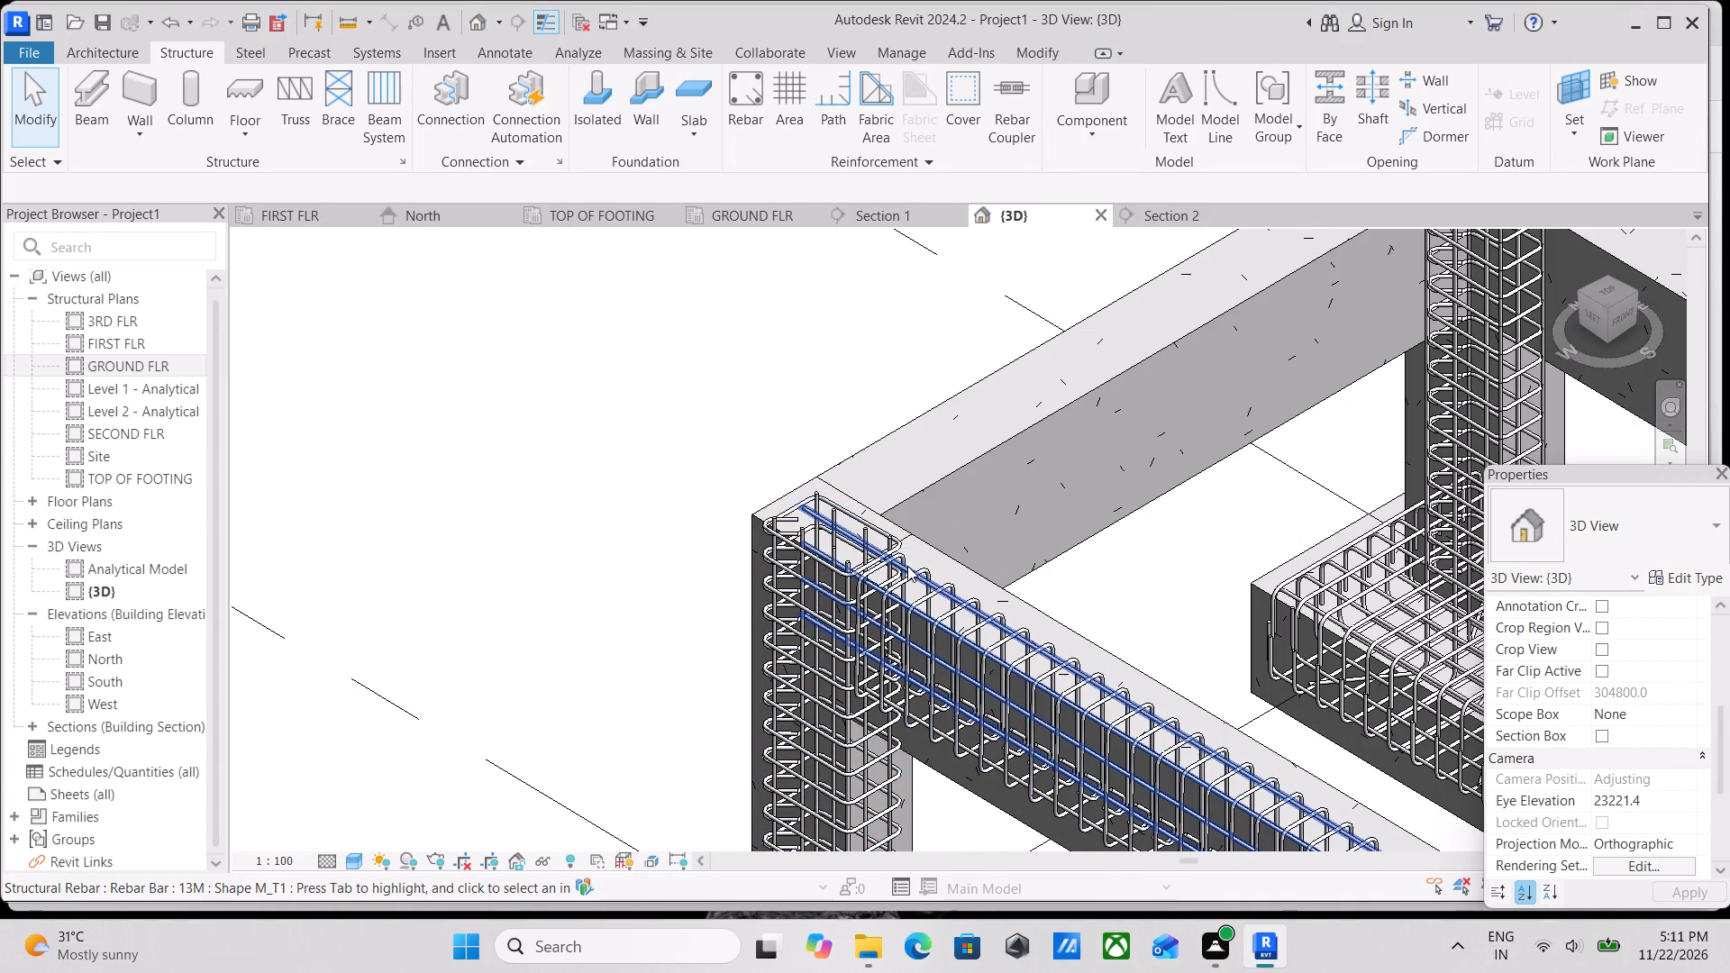
click(907, 566)
scroll(977, 612, down, 3)
scroll(1179, 695, down, 2)
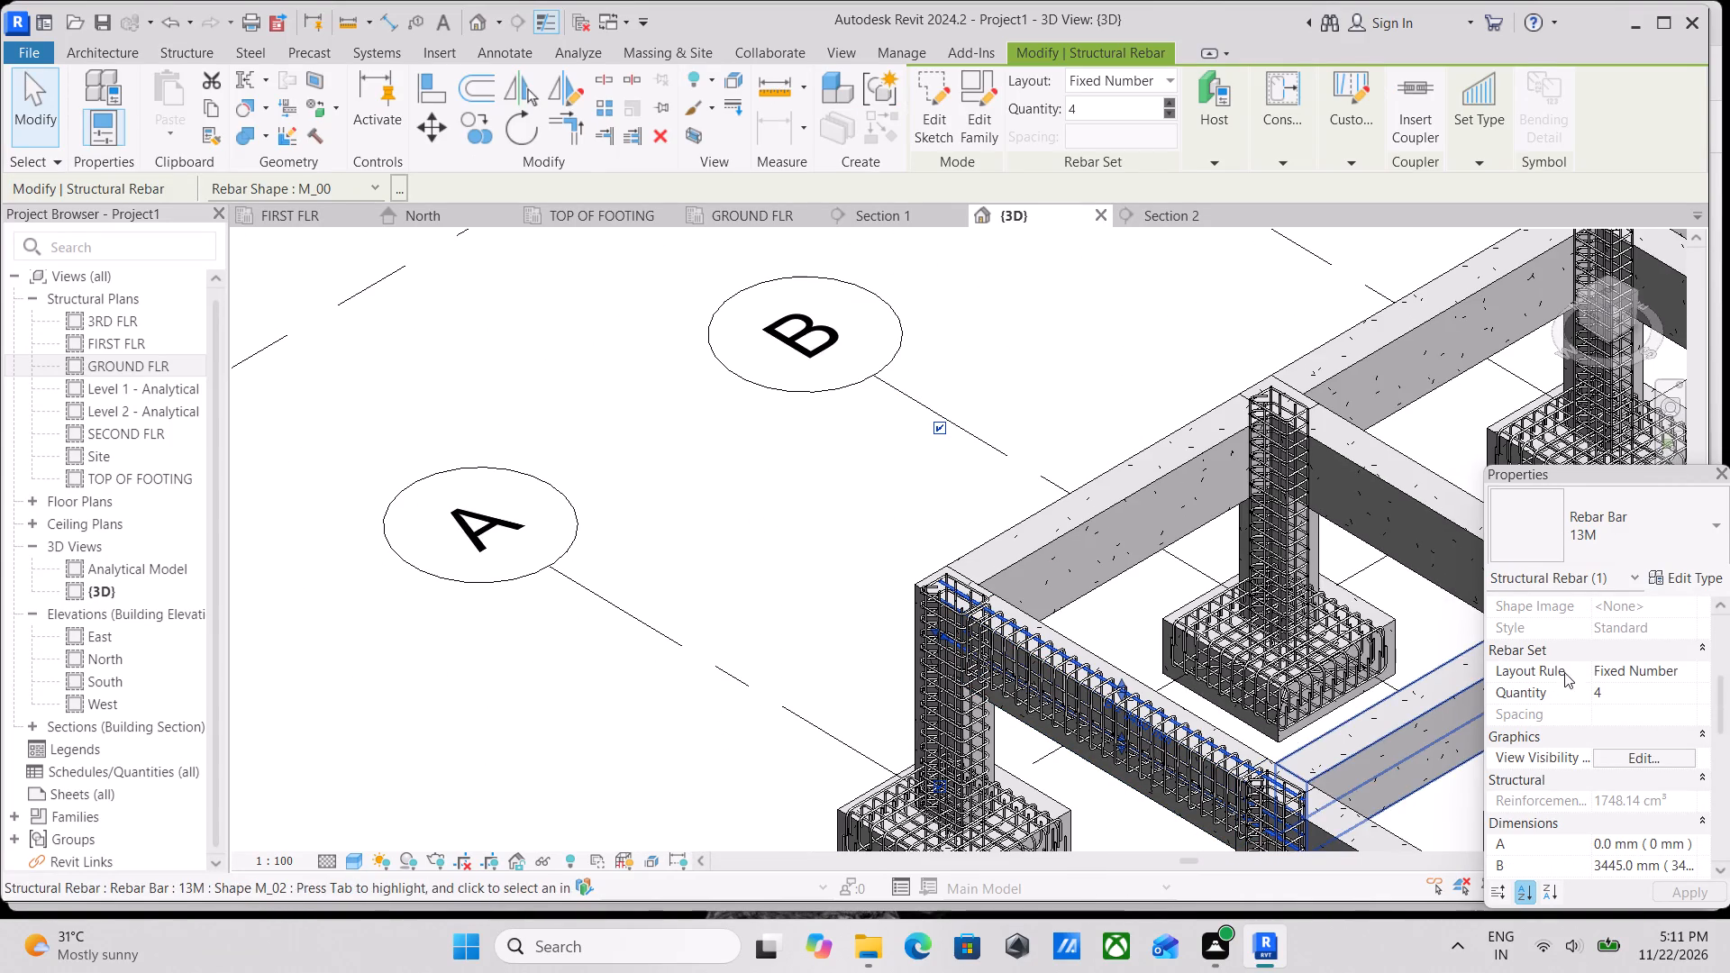
click(1595, 318)
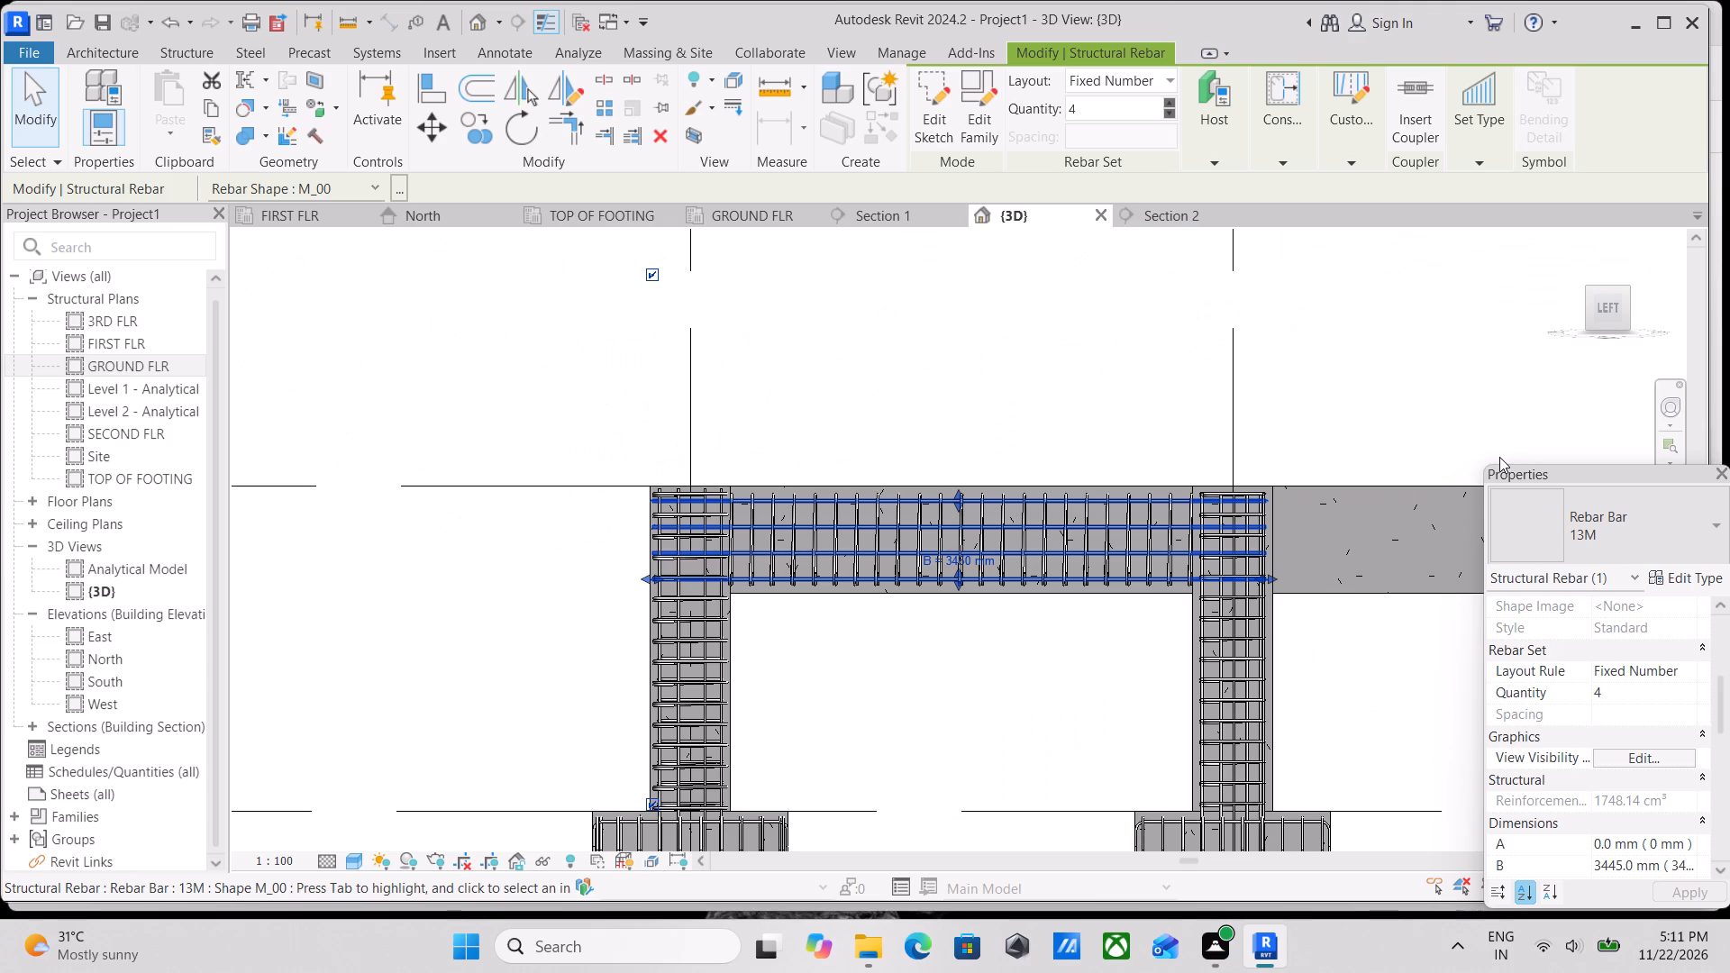
scroll(1499, 457, down, 1)
scroll(1387, 597, up, 4)
scroll(1264, 545, up, 3)
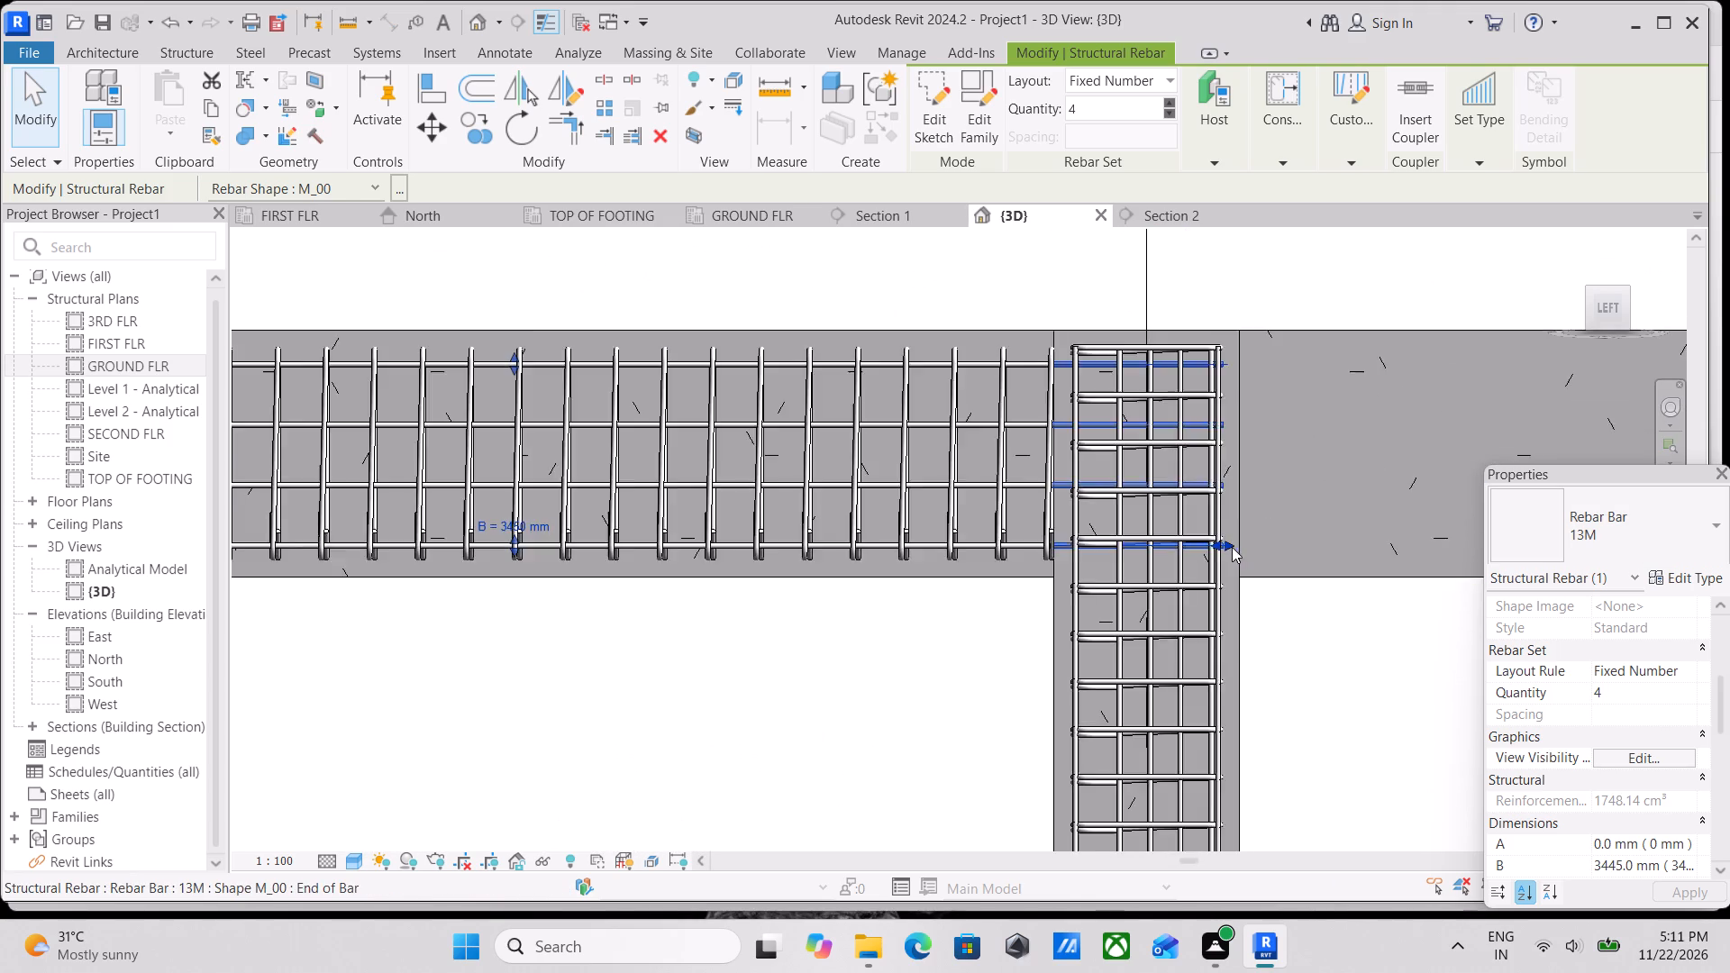
scroll(1221, 541, up, 3)
drag(1213, 546, 1106, 542)
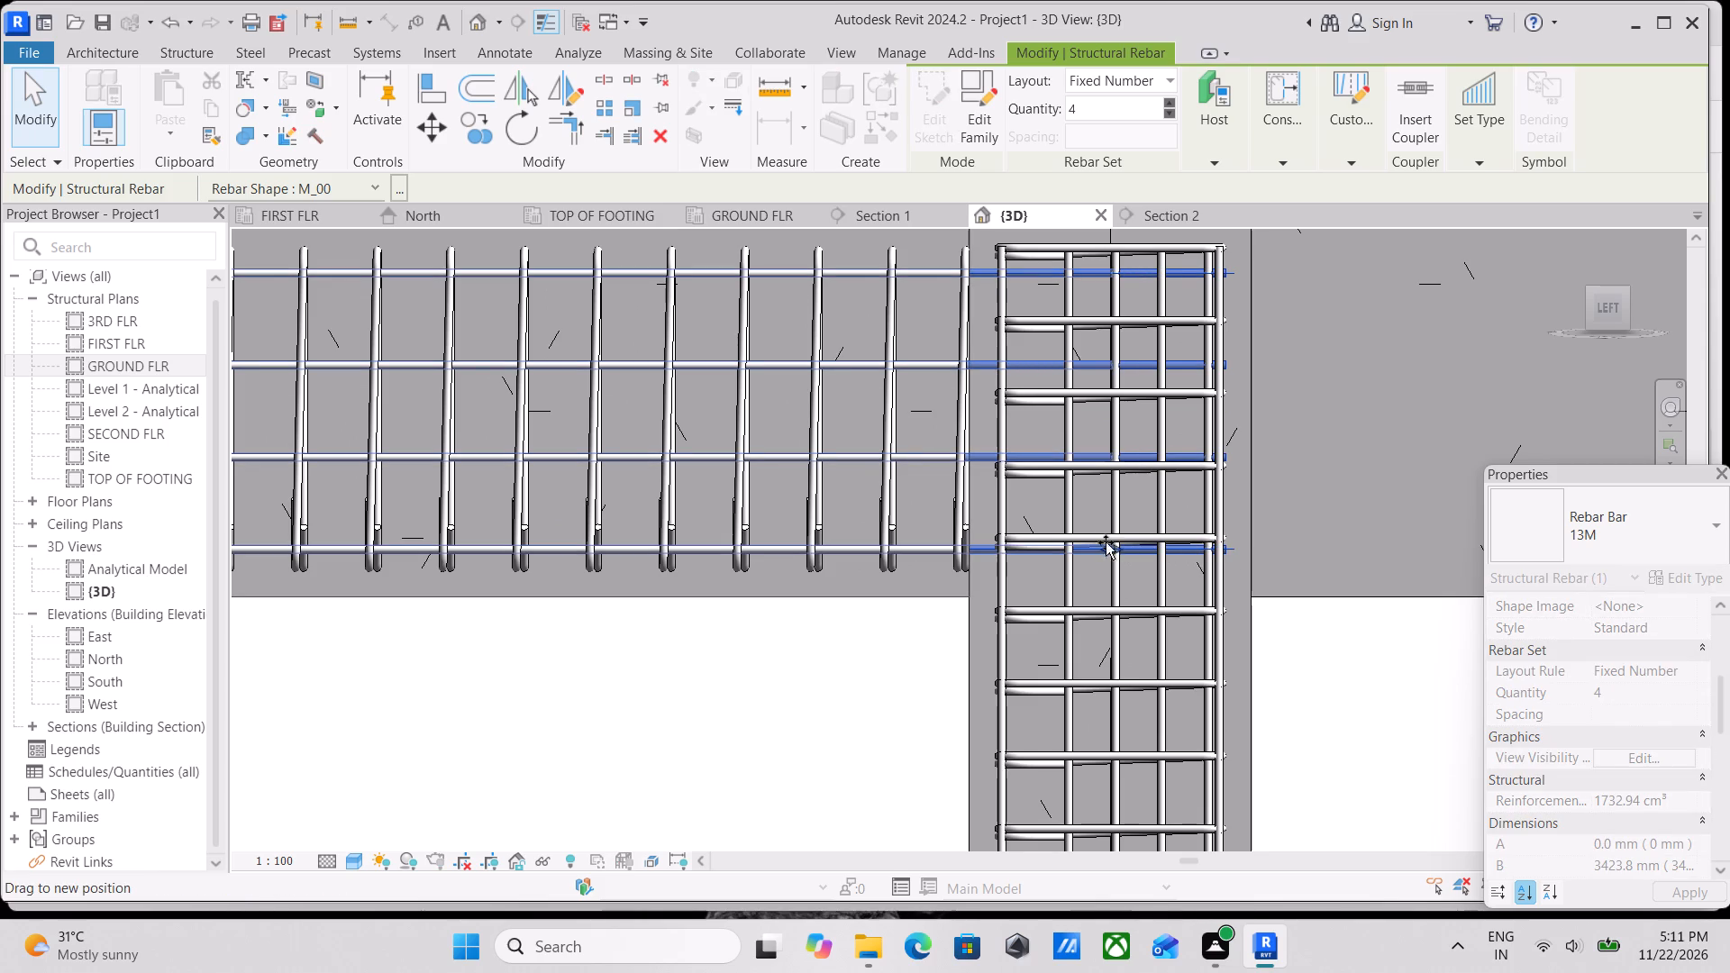
drag(1106, 542, 967, 542)
Shorten the same bar set's opposite end to the grid 1 column's inner face, making B about 2590 mm.
scroll(983, 553, down, 4)
scroll(893, 618, down, 2)
middle_drag(897, 619, 1285, 577)
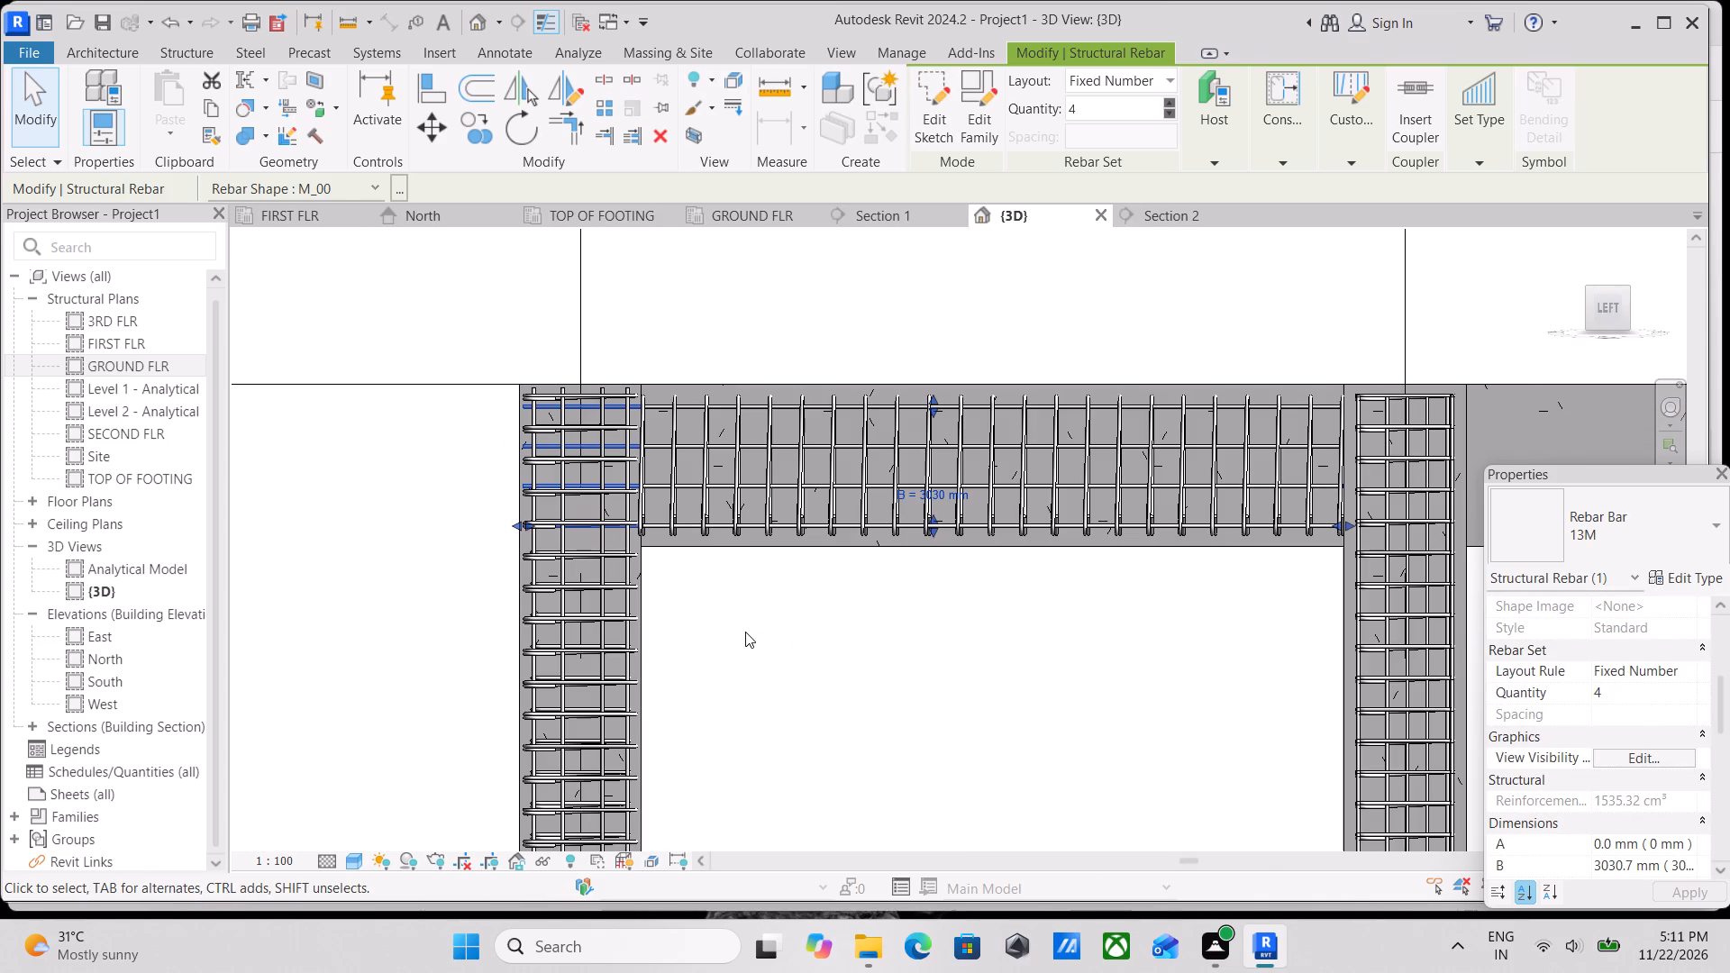
scroll(731, 635, up, 3)
scroll(463, 511, up, 4)
drag(405, 441, 414, 439)
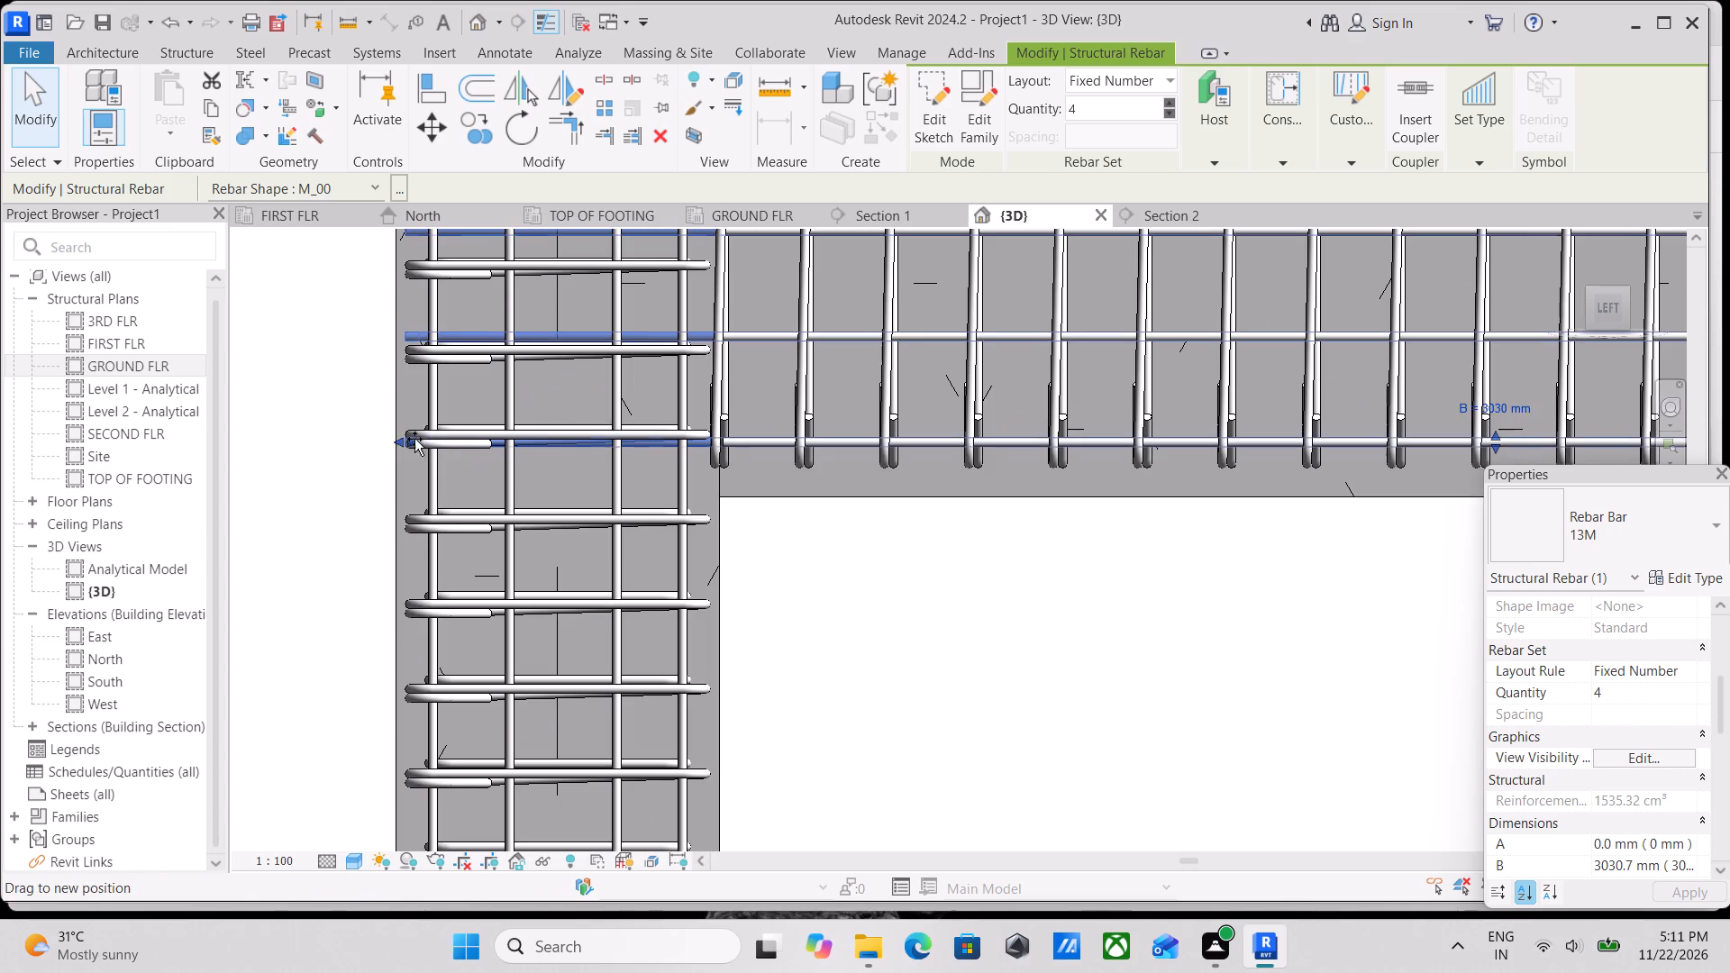
drag(414, 439, 720, 439)
scroll(760, 513, down, 3)
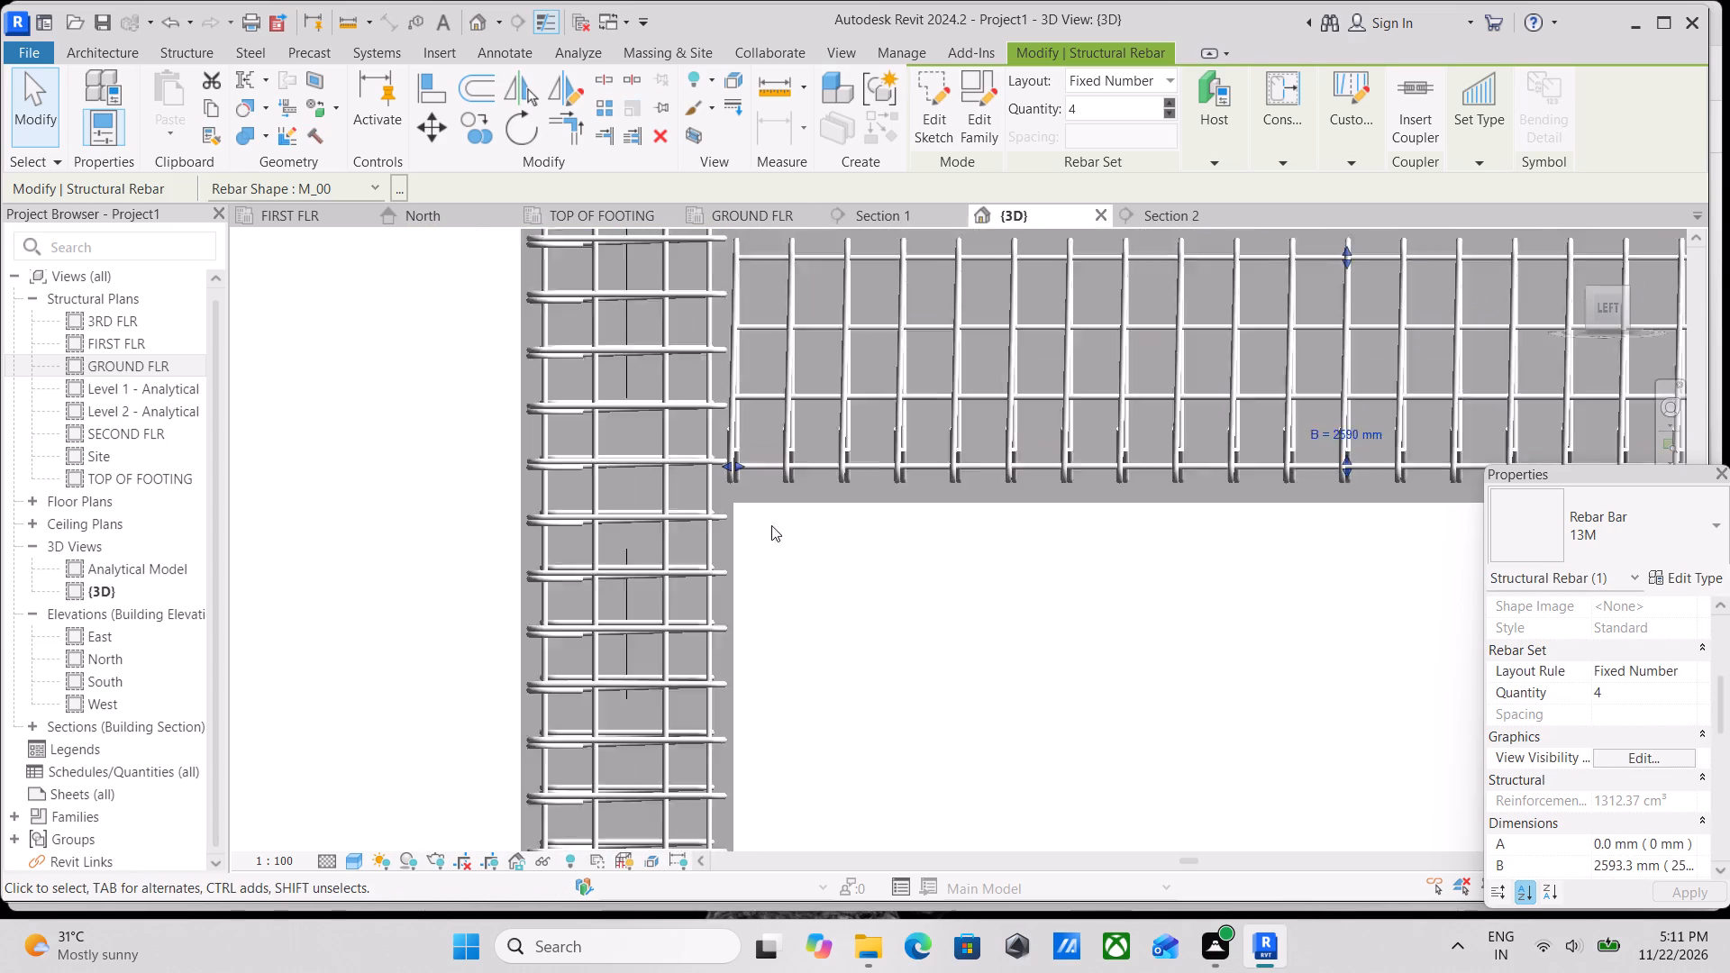
scroll(771, 525, down, 10)
scroll(854, 607, down, 2)
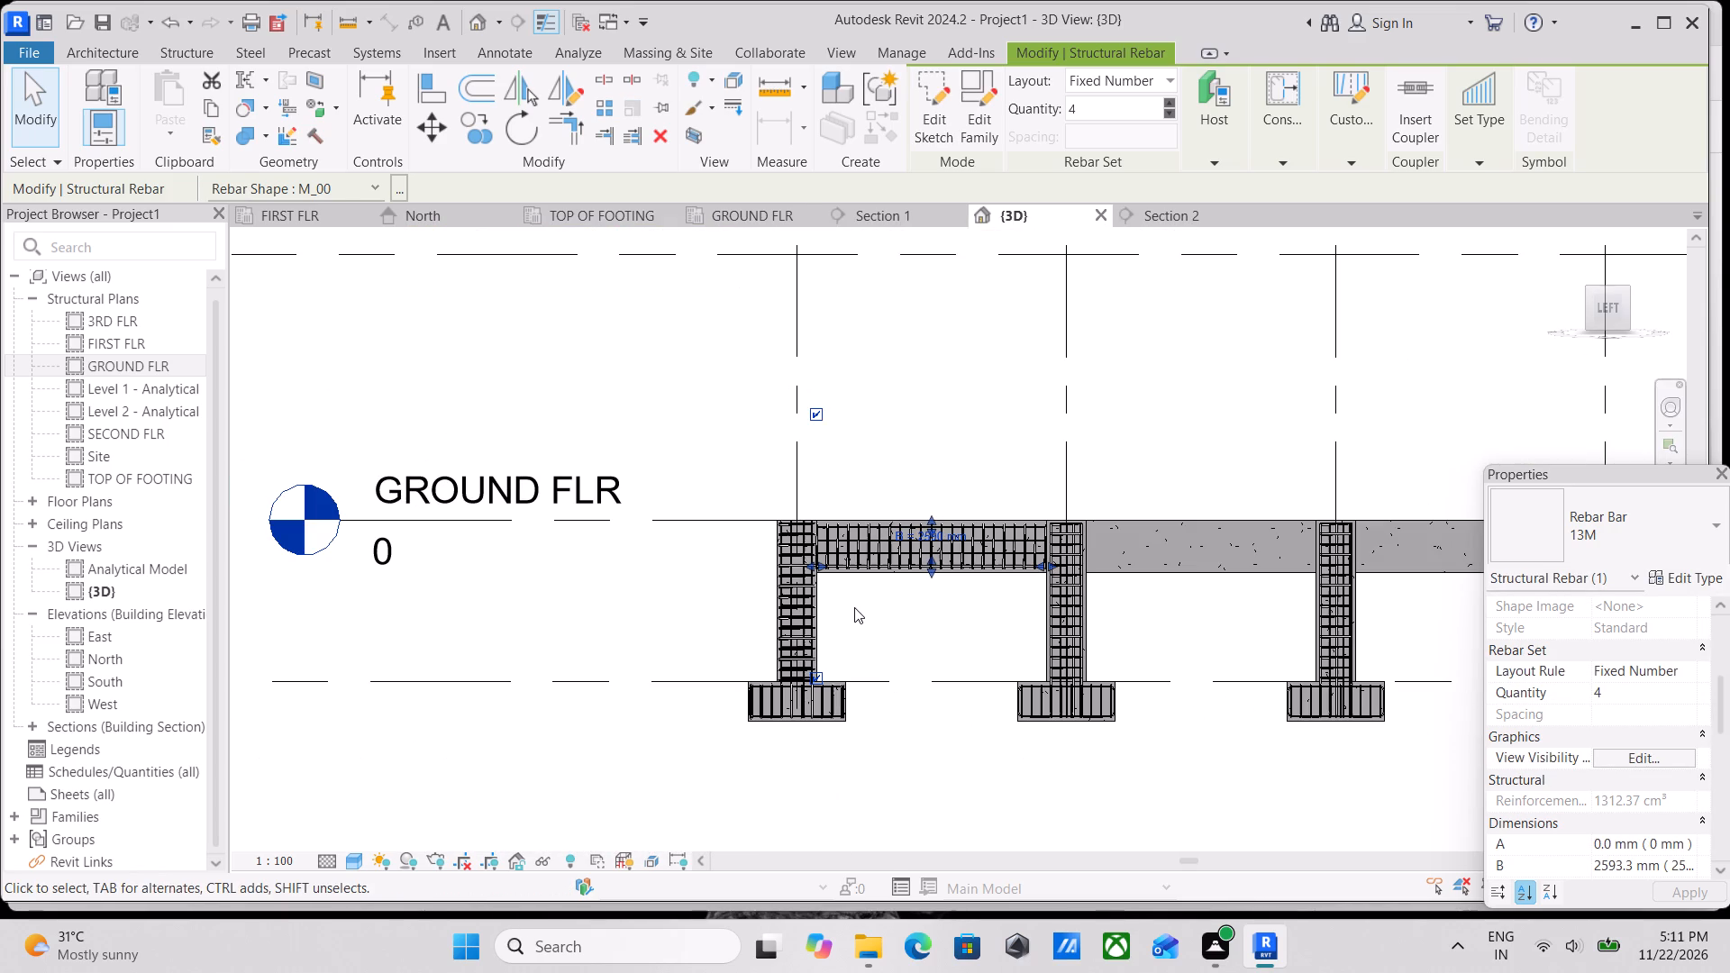
key(Escape)
Propagate the reinforcement of the grid A ground beam between grids 1 and 2, aligned by host, to the other three grid A beams.
shift+middle_drag(876, 609, 906, 672)
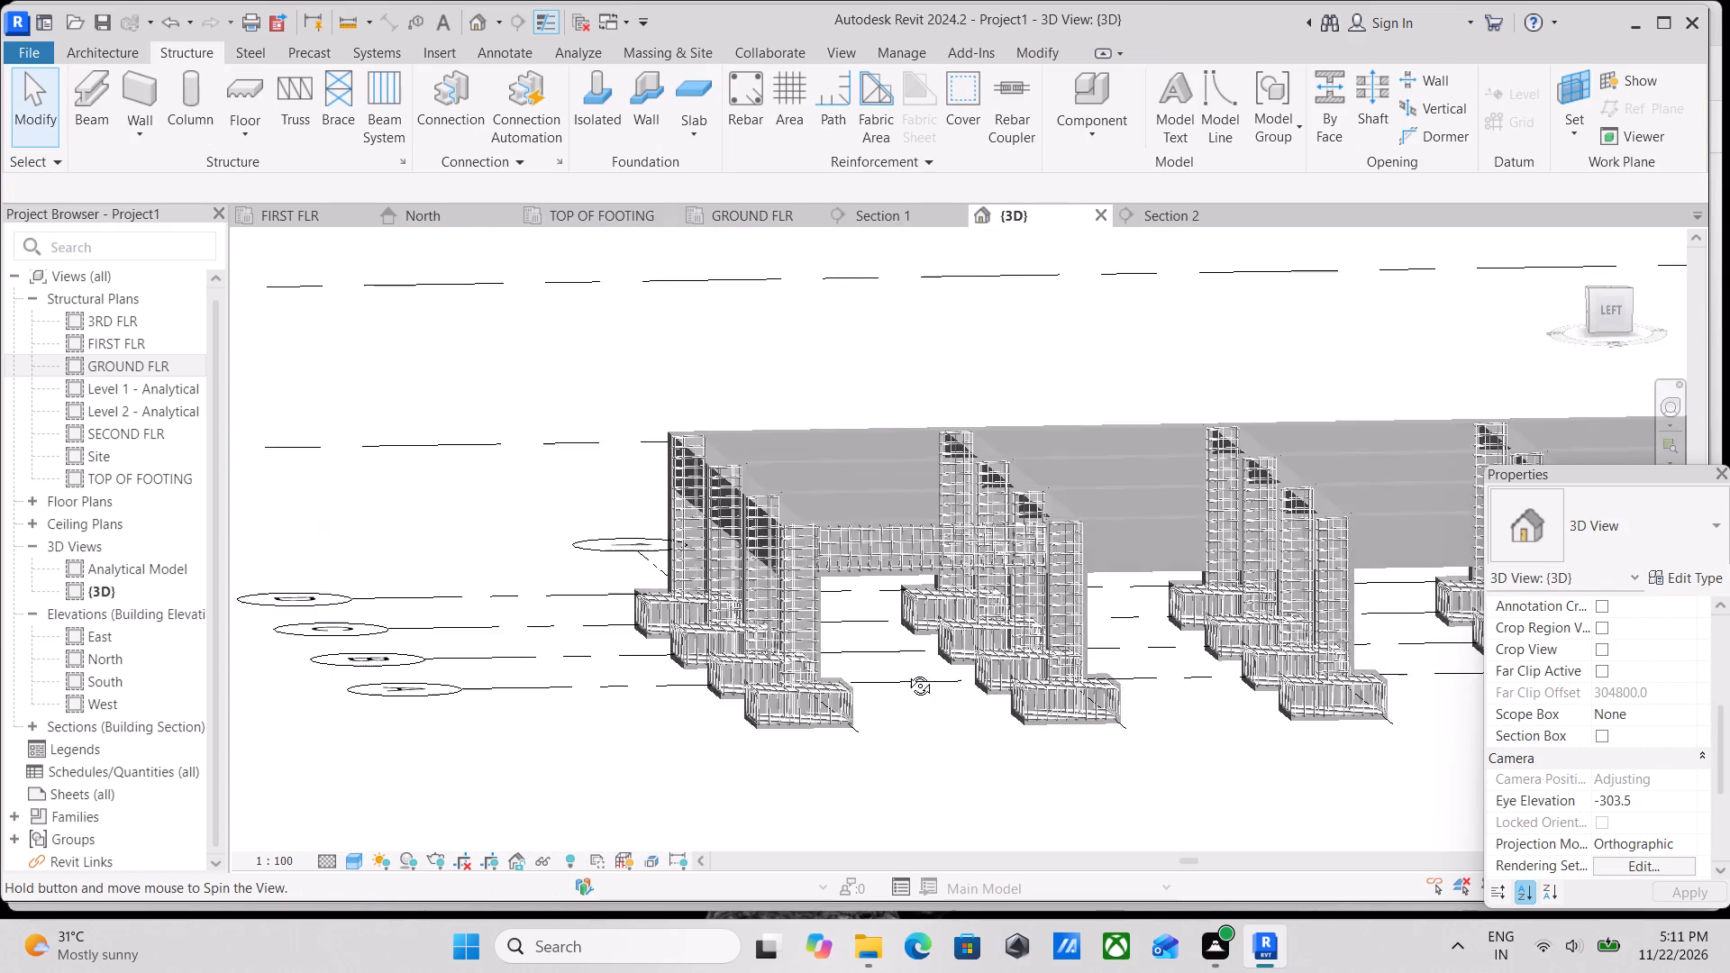
shift+middle_drag(906, 672, 960, 779)
shift+middle_drag(889, 574, 925, 632)
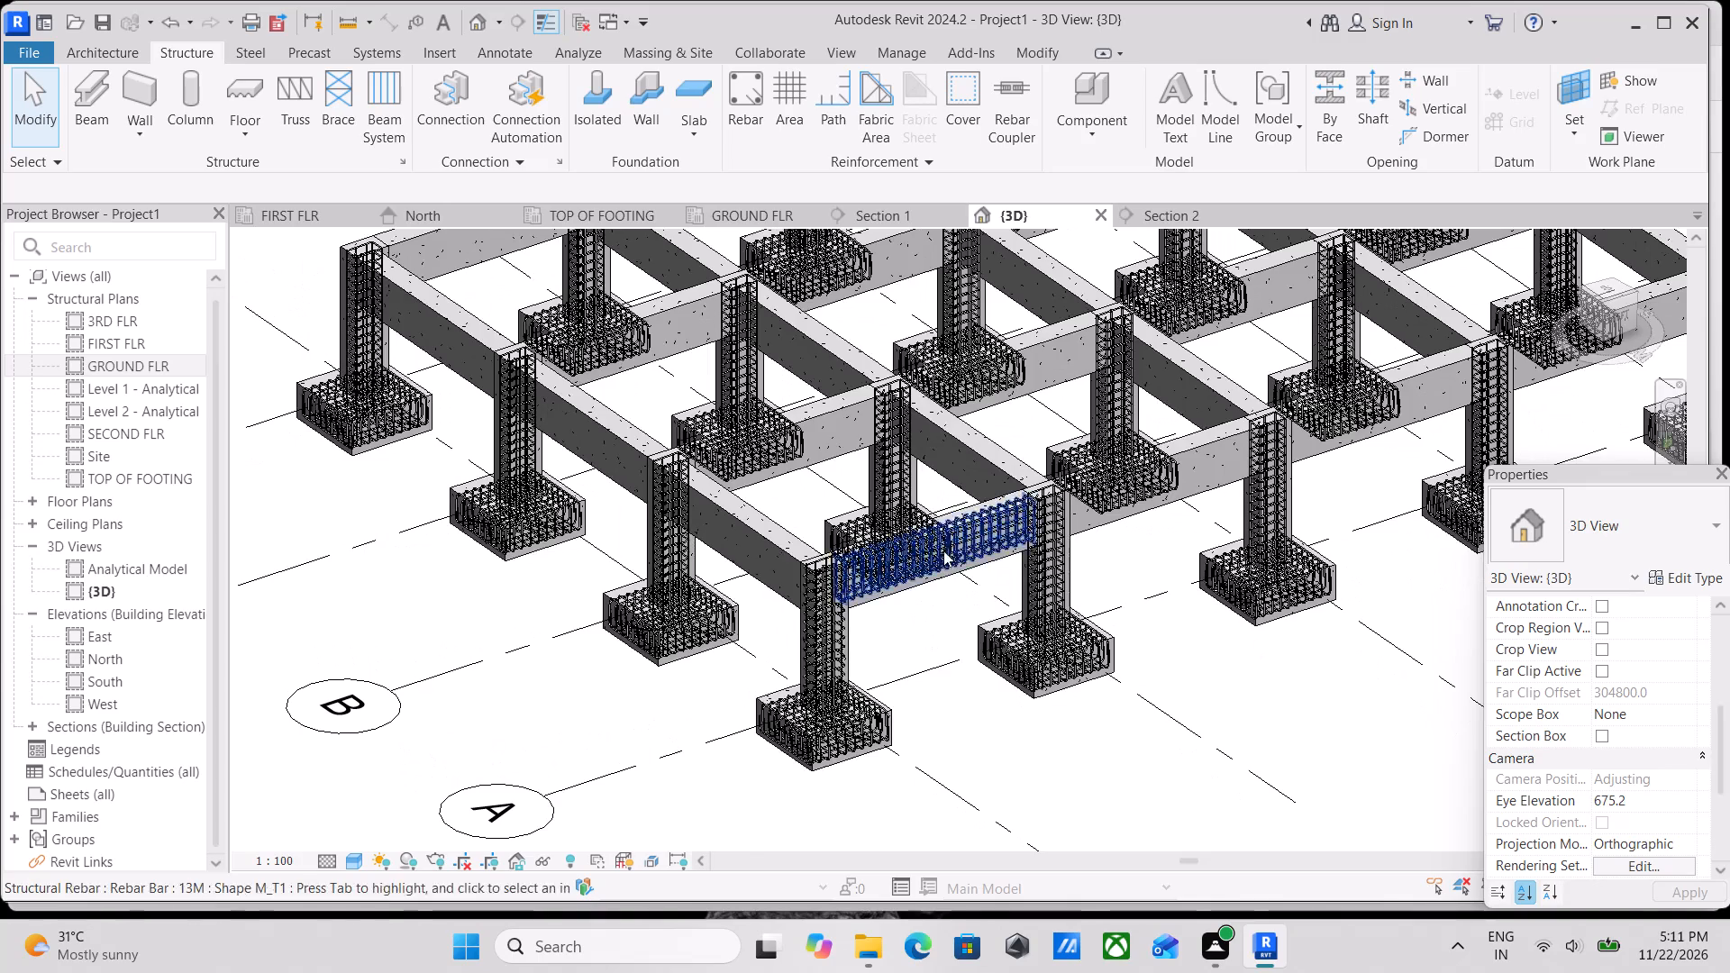
scroll(943, 550, up, 8)
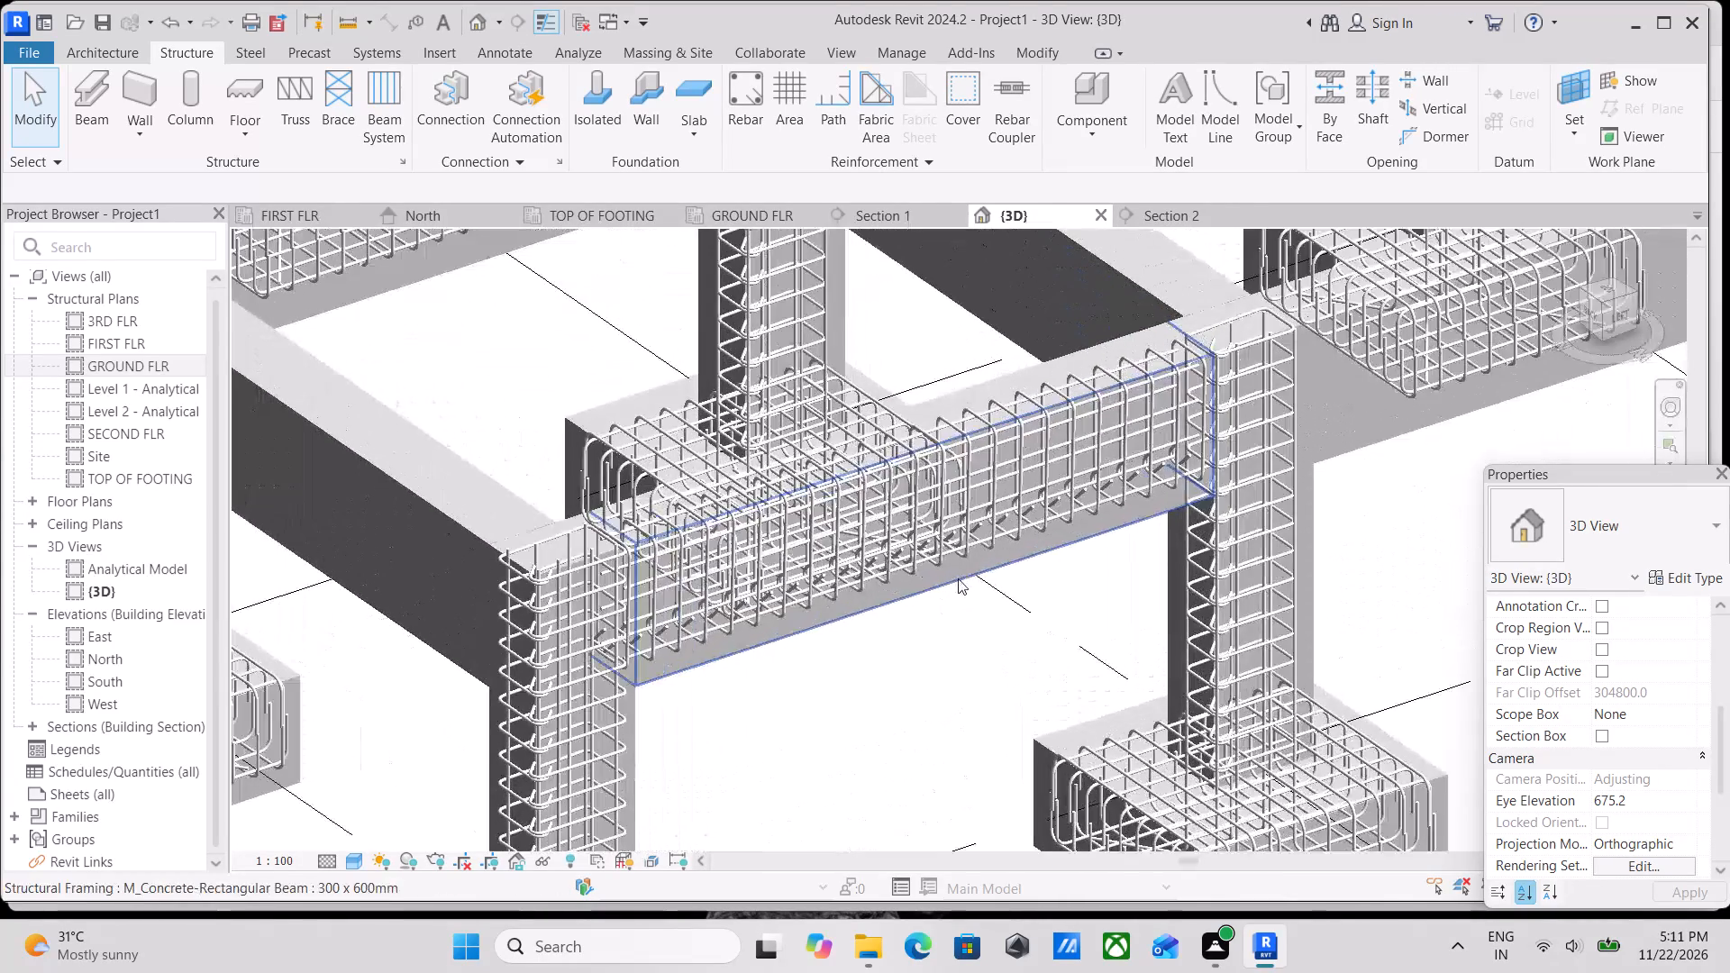
click(957, 577)
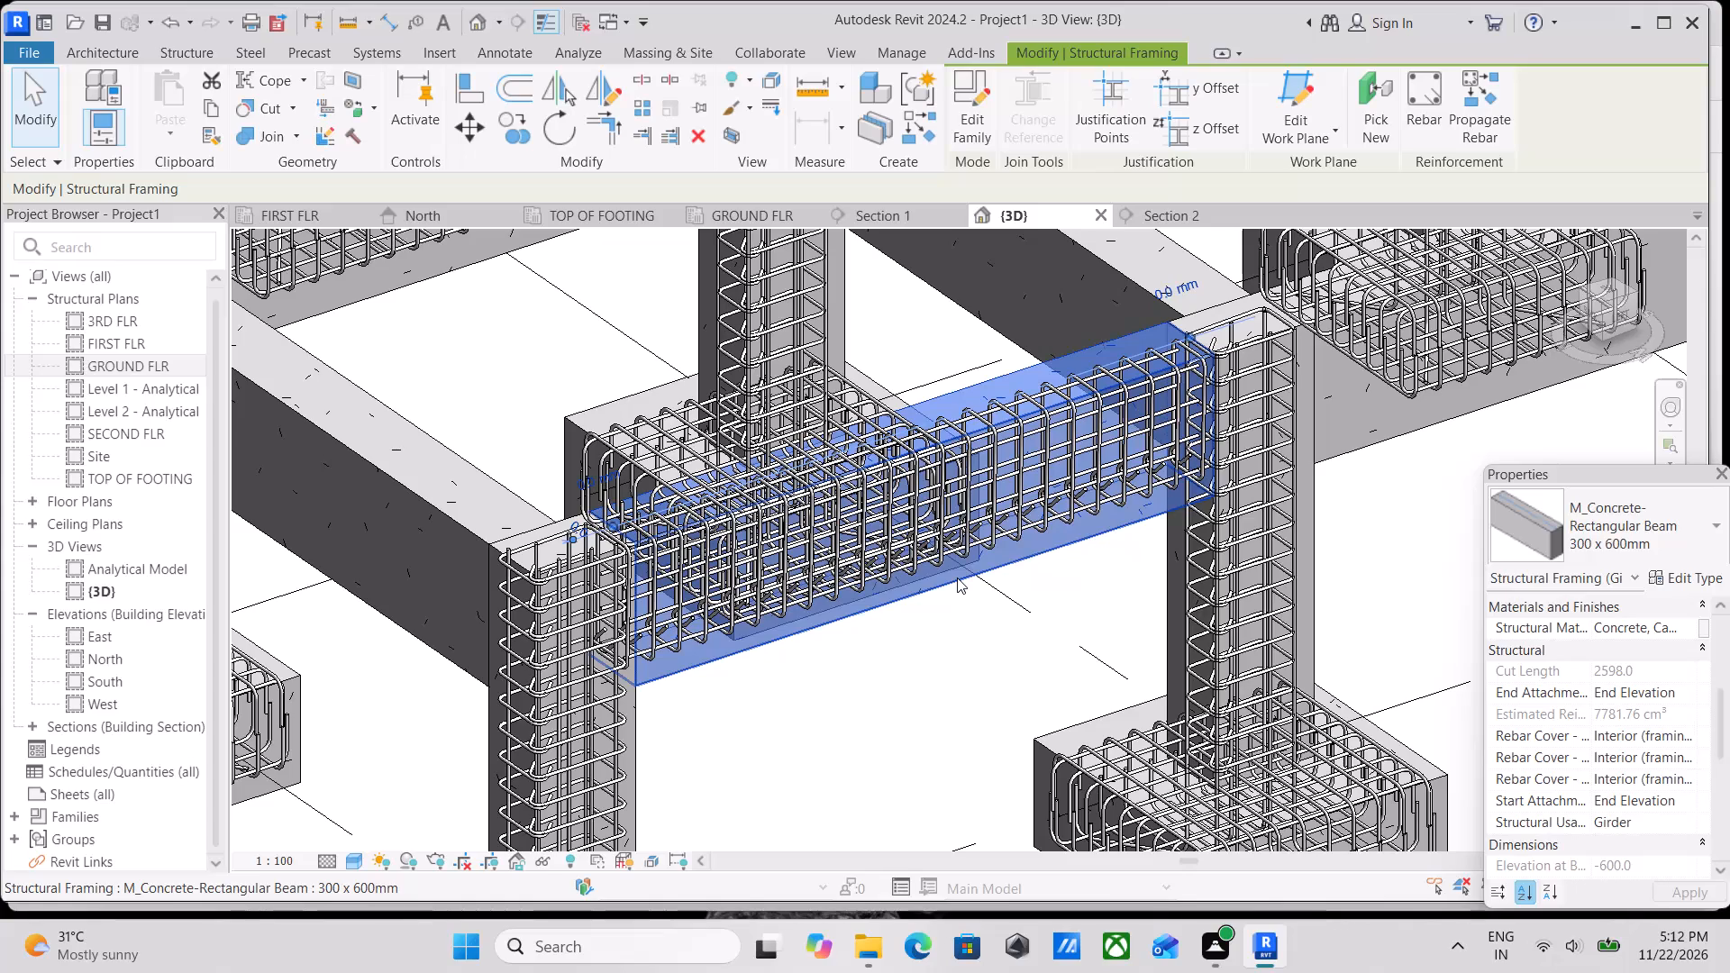
scroll(957, 577, down, 3)
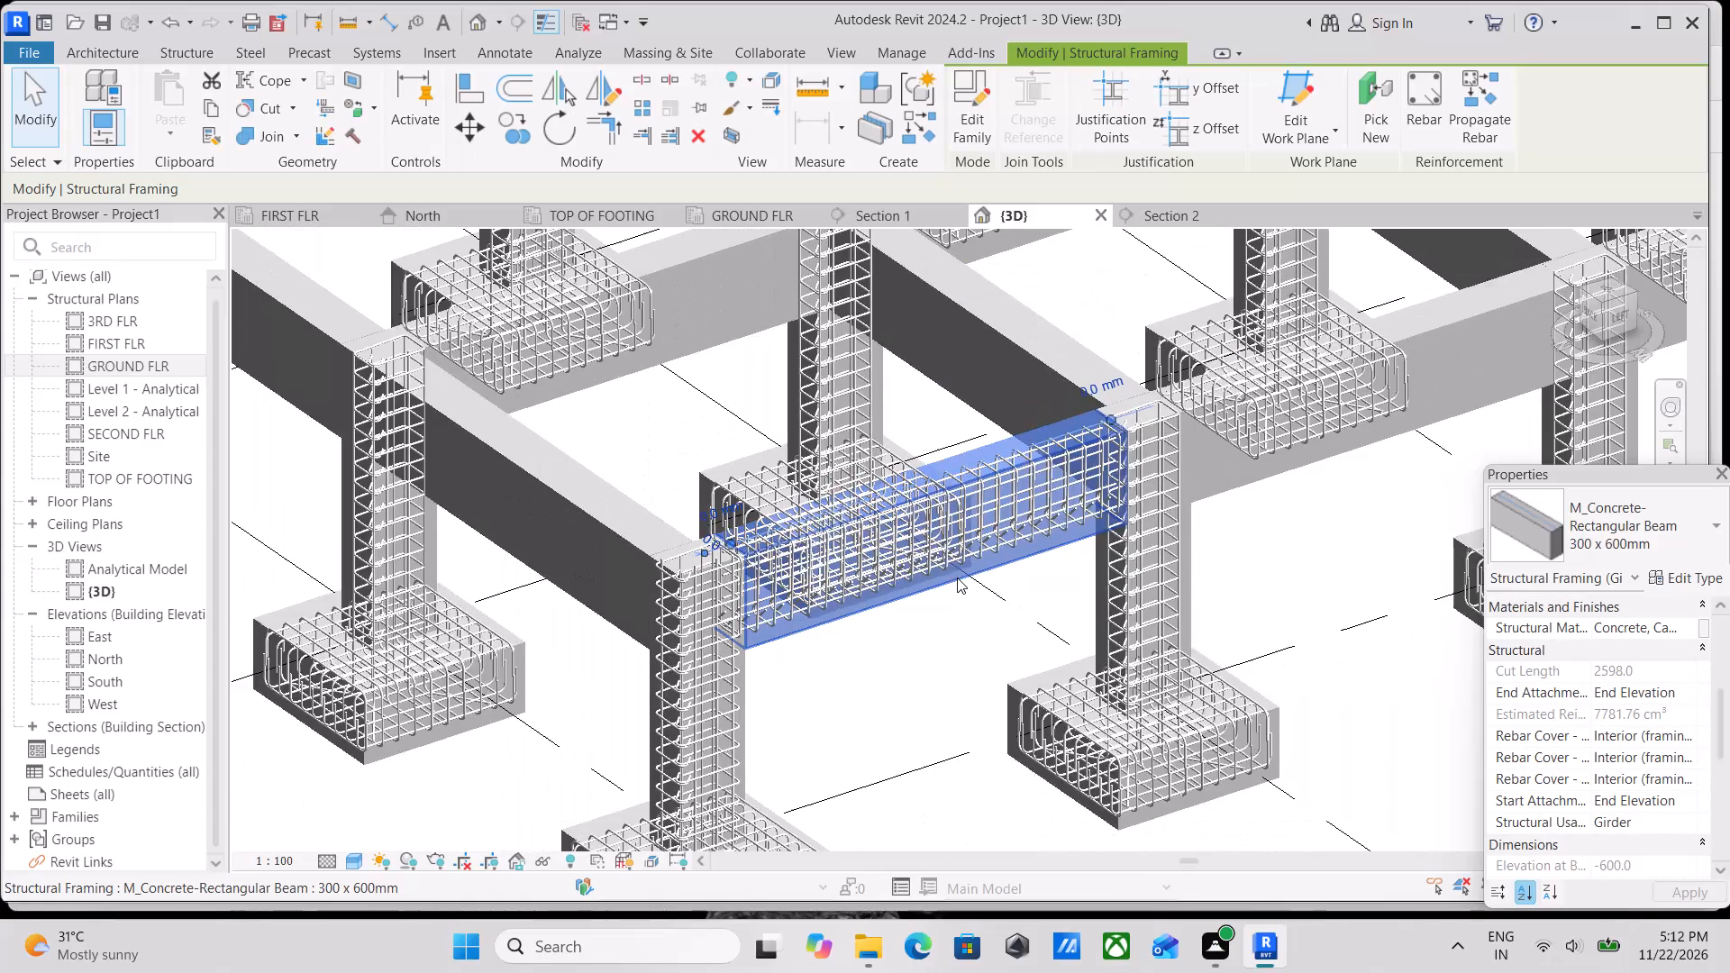
scroll(957, 577, down, 4)
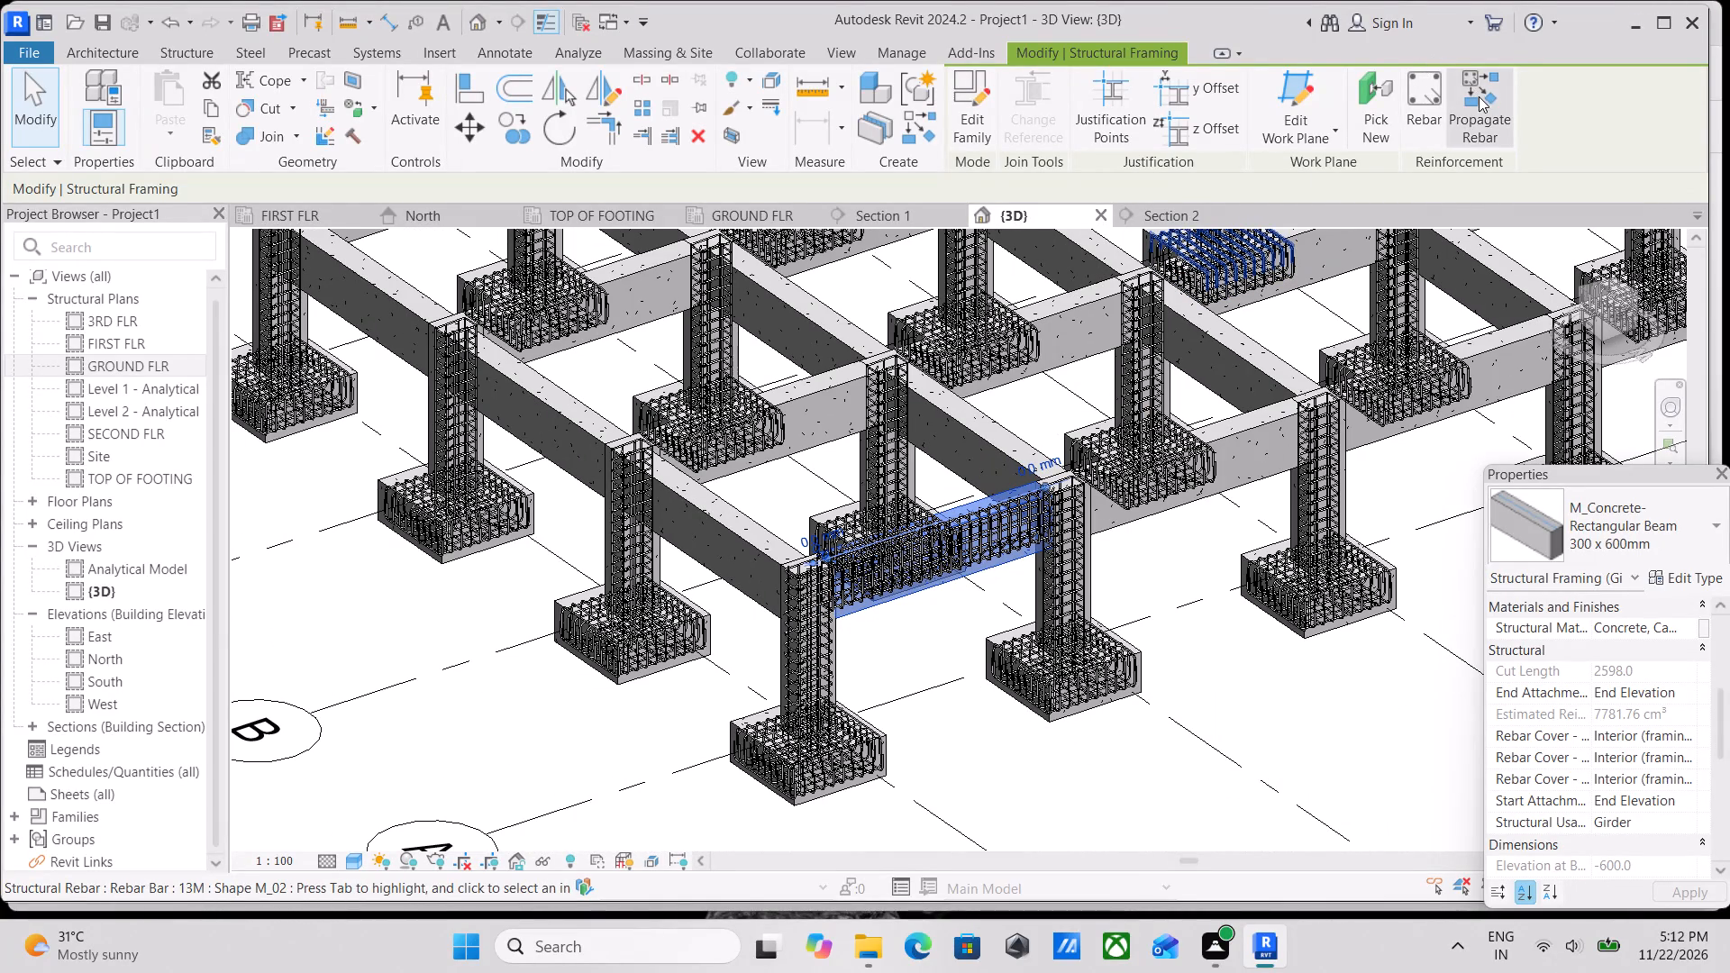
click(1479, 96)
click(1290, 414)
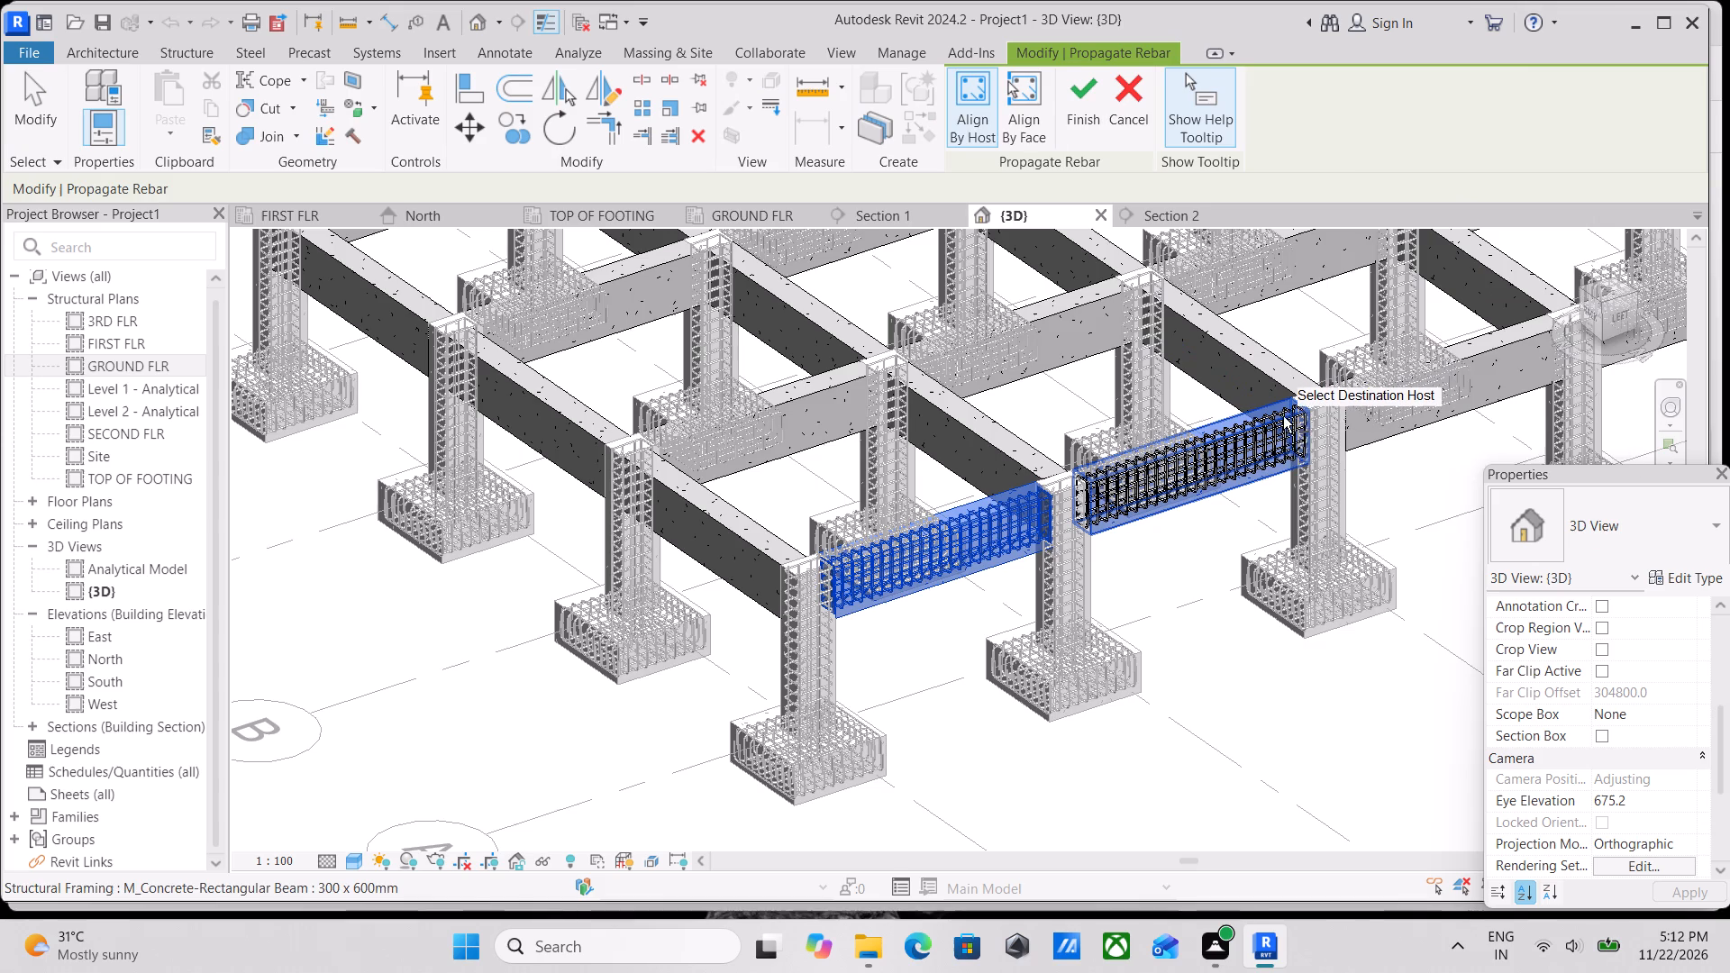
middle_drag(1283, 416, 1070, 476)
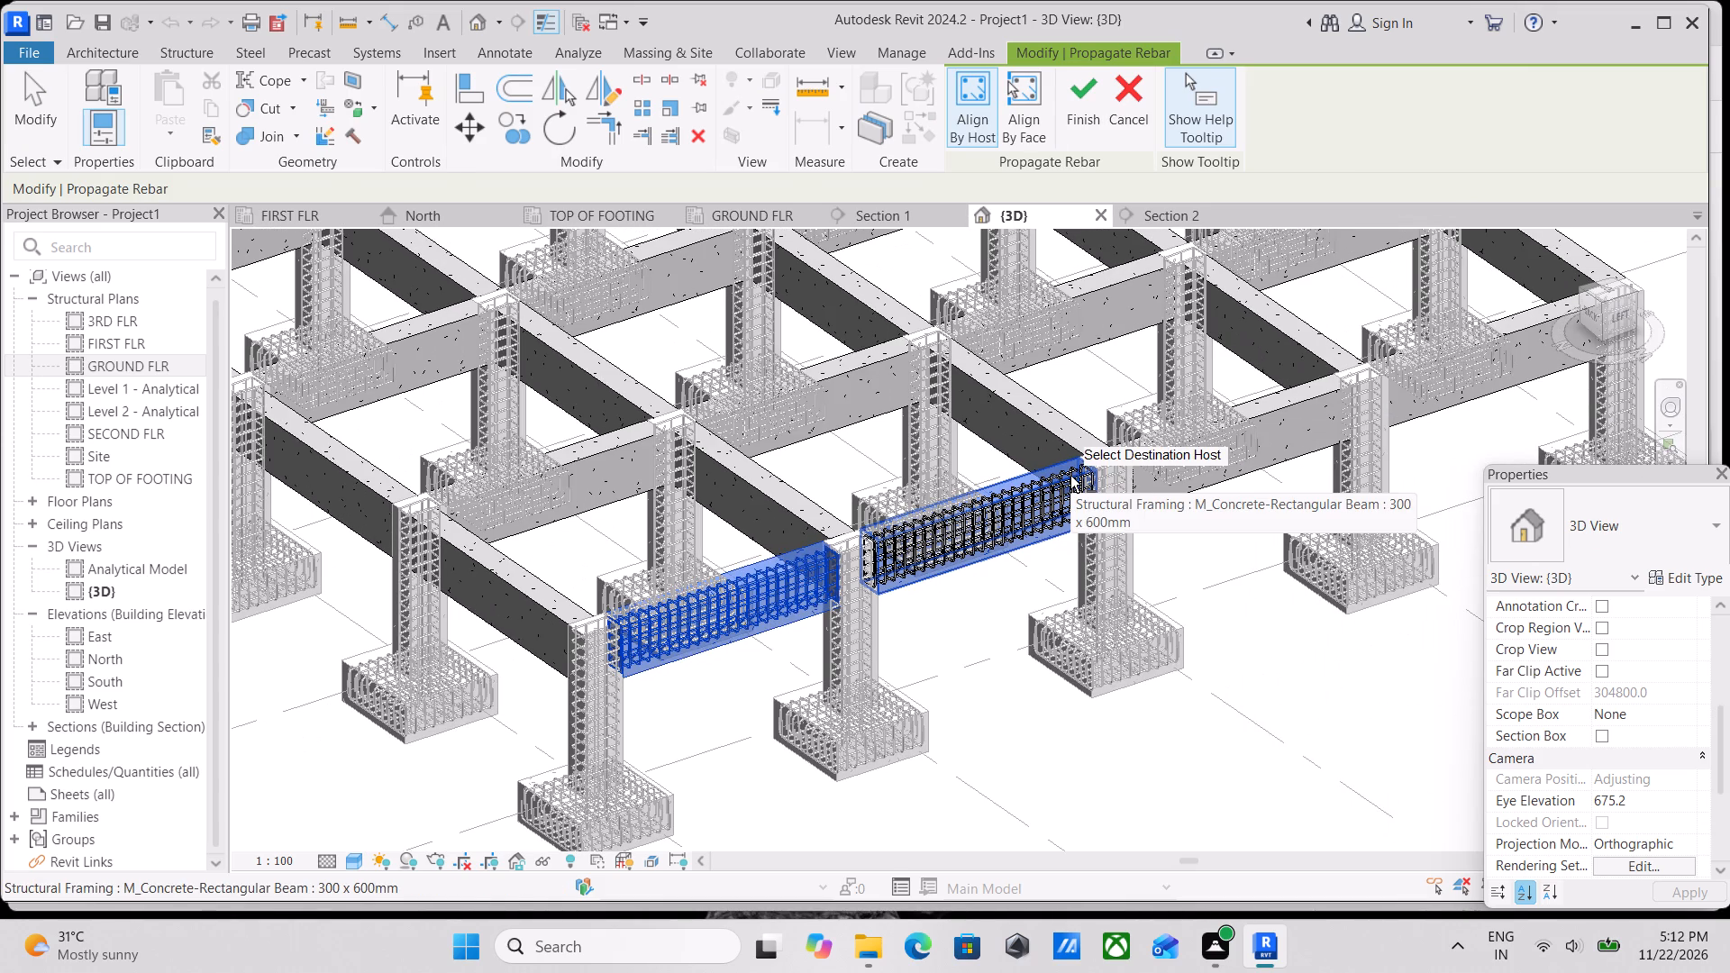
scroll(1273, 501, up, 3)
click(1307, 346)
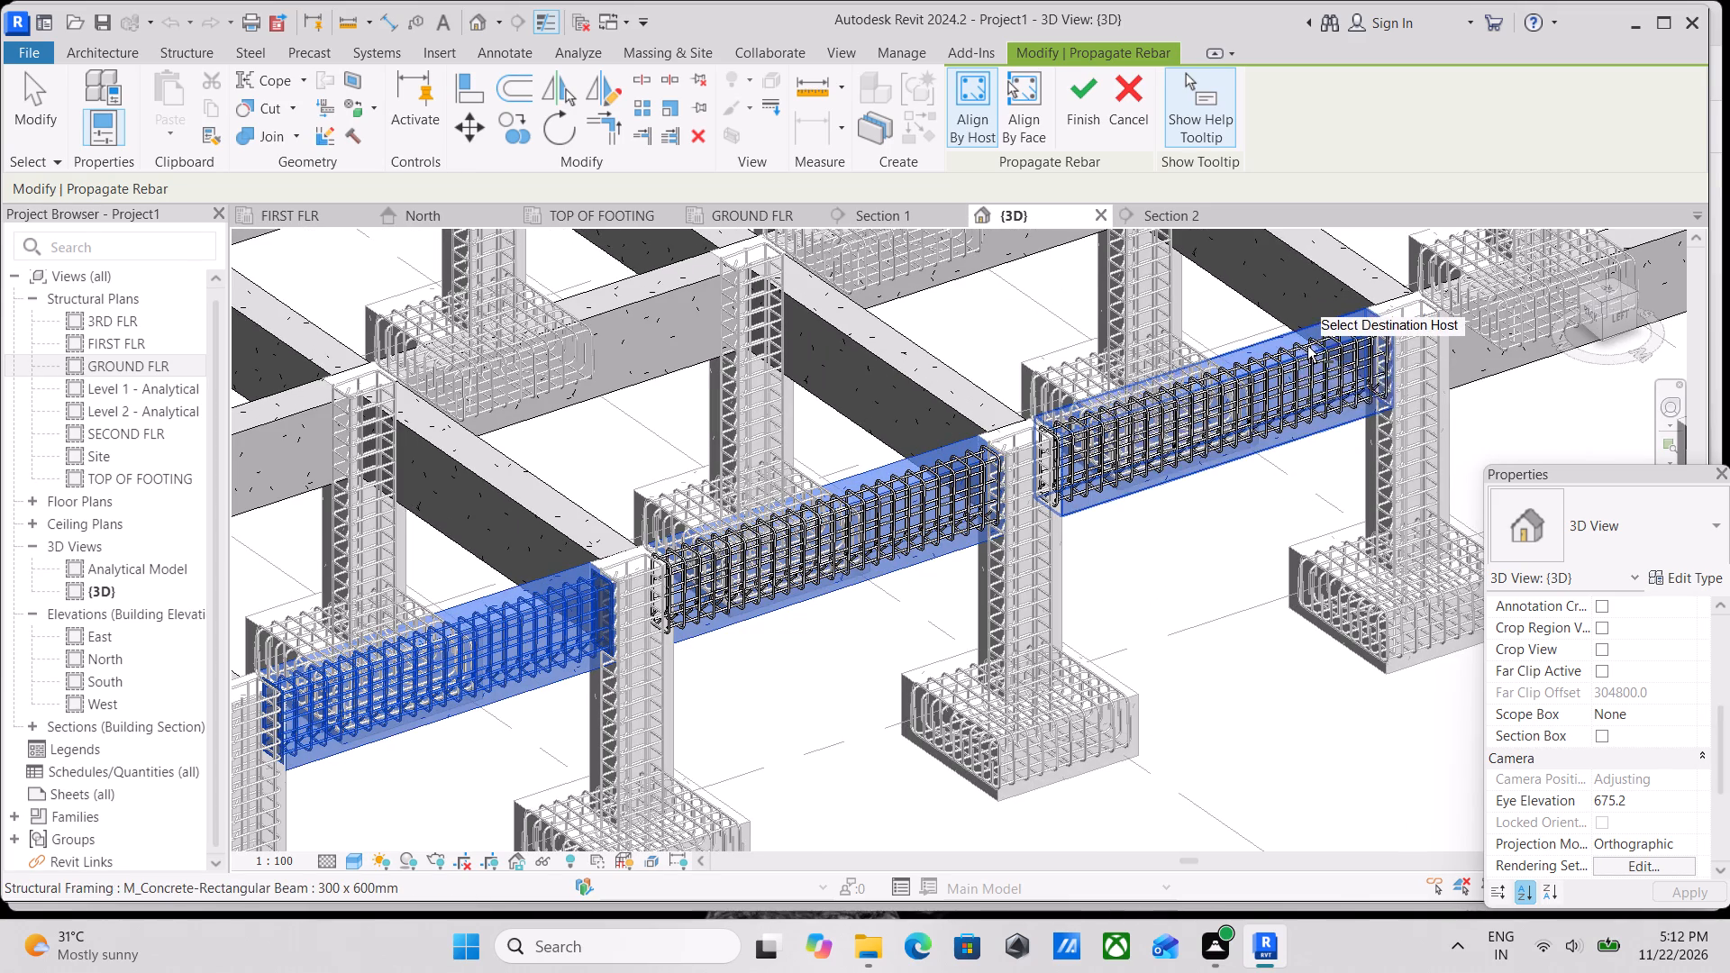
middle_drag(1310, 354, 1120, 491)
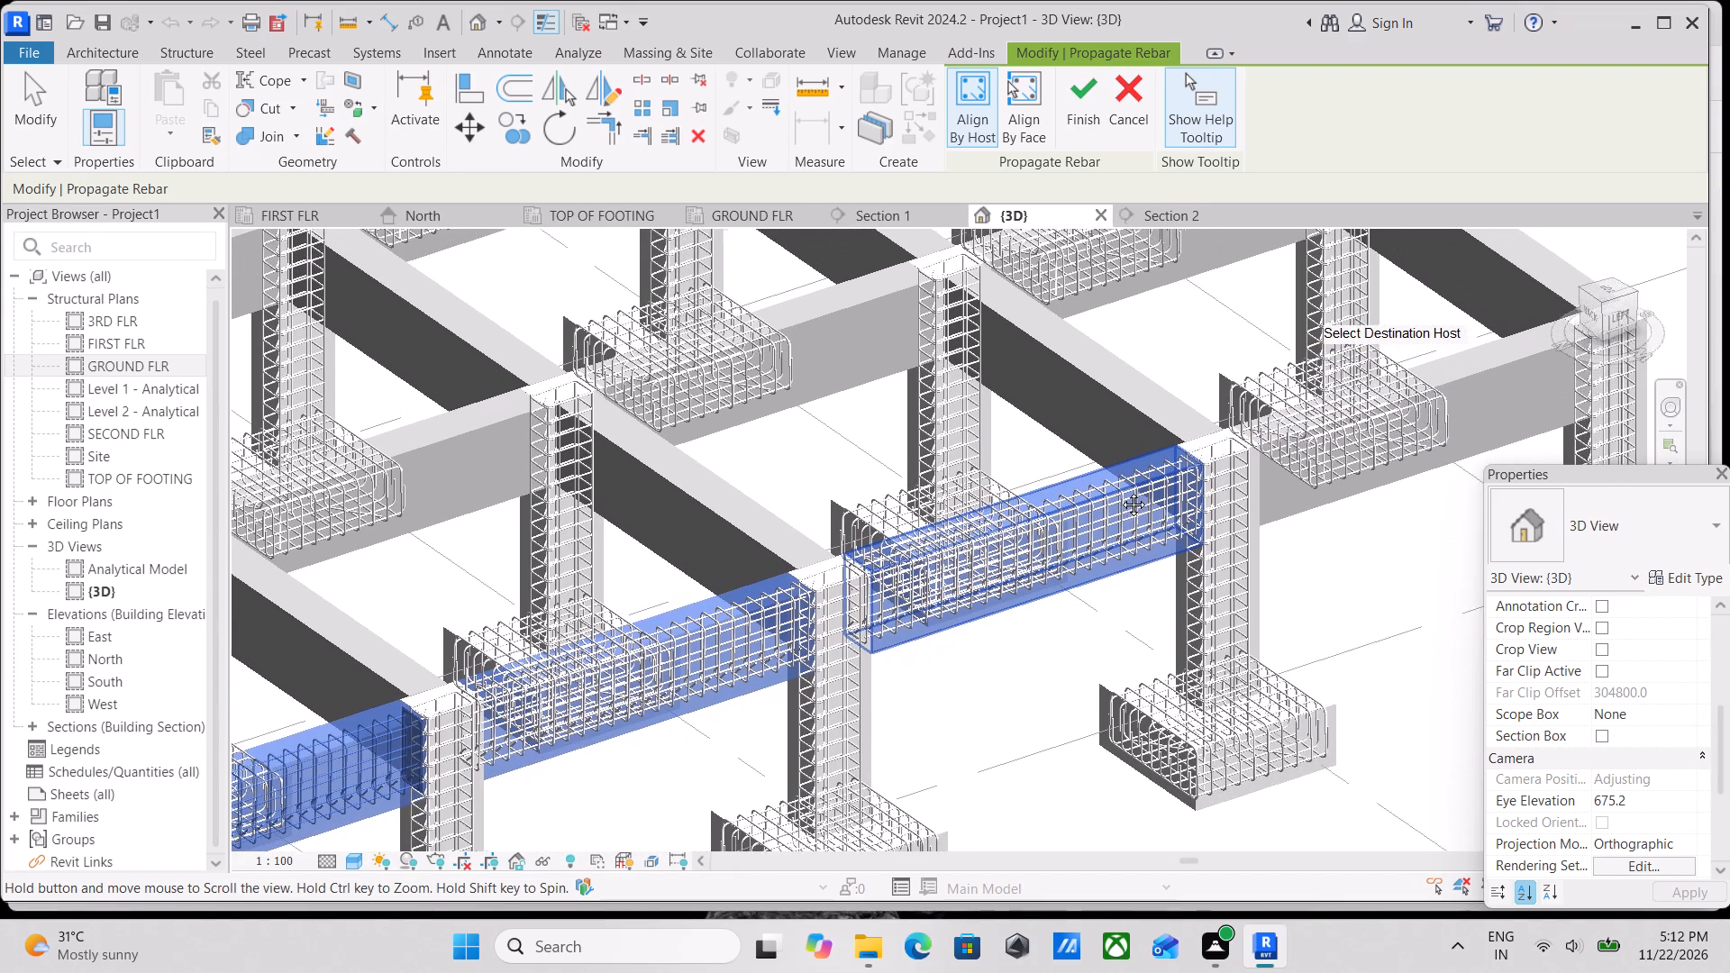
middle_drag(1120, 491, 1079, 505)
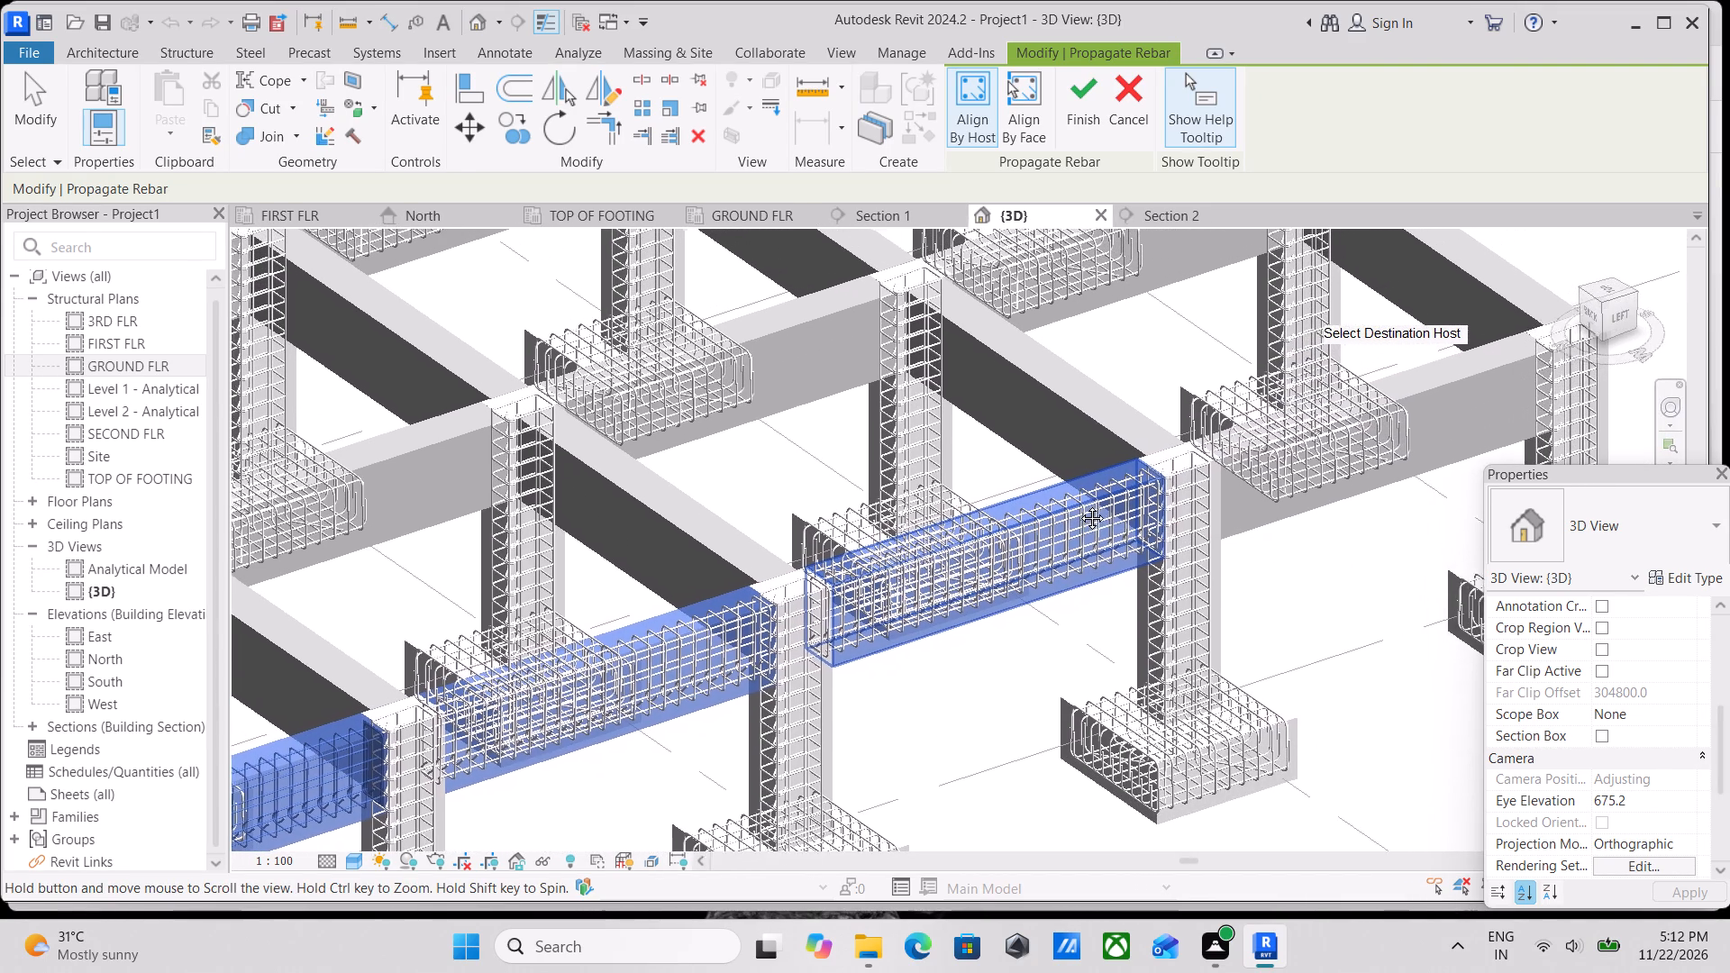
middle_drag(1079, 505, 1078, 506)
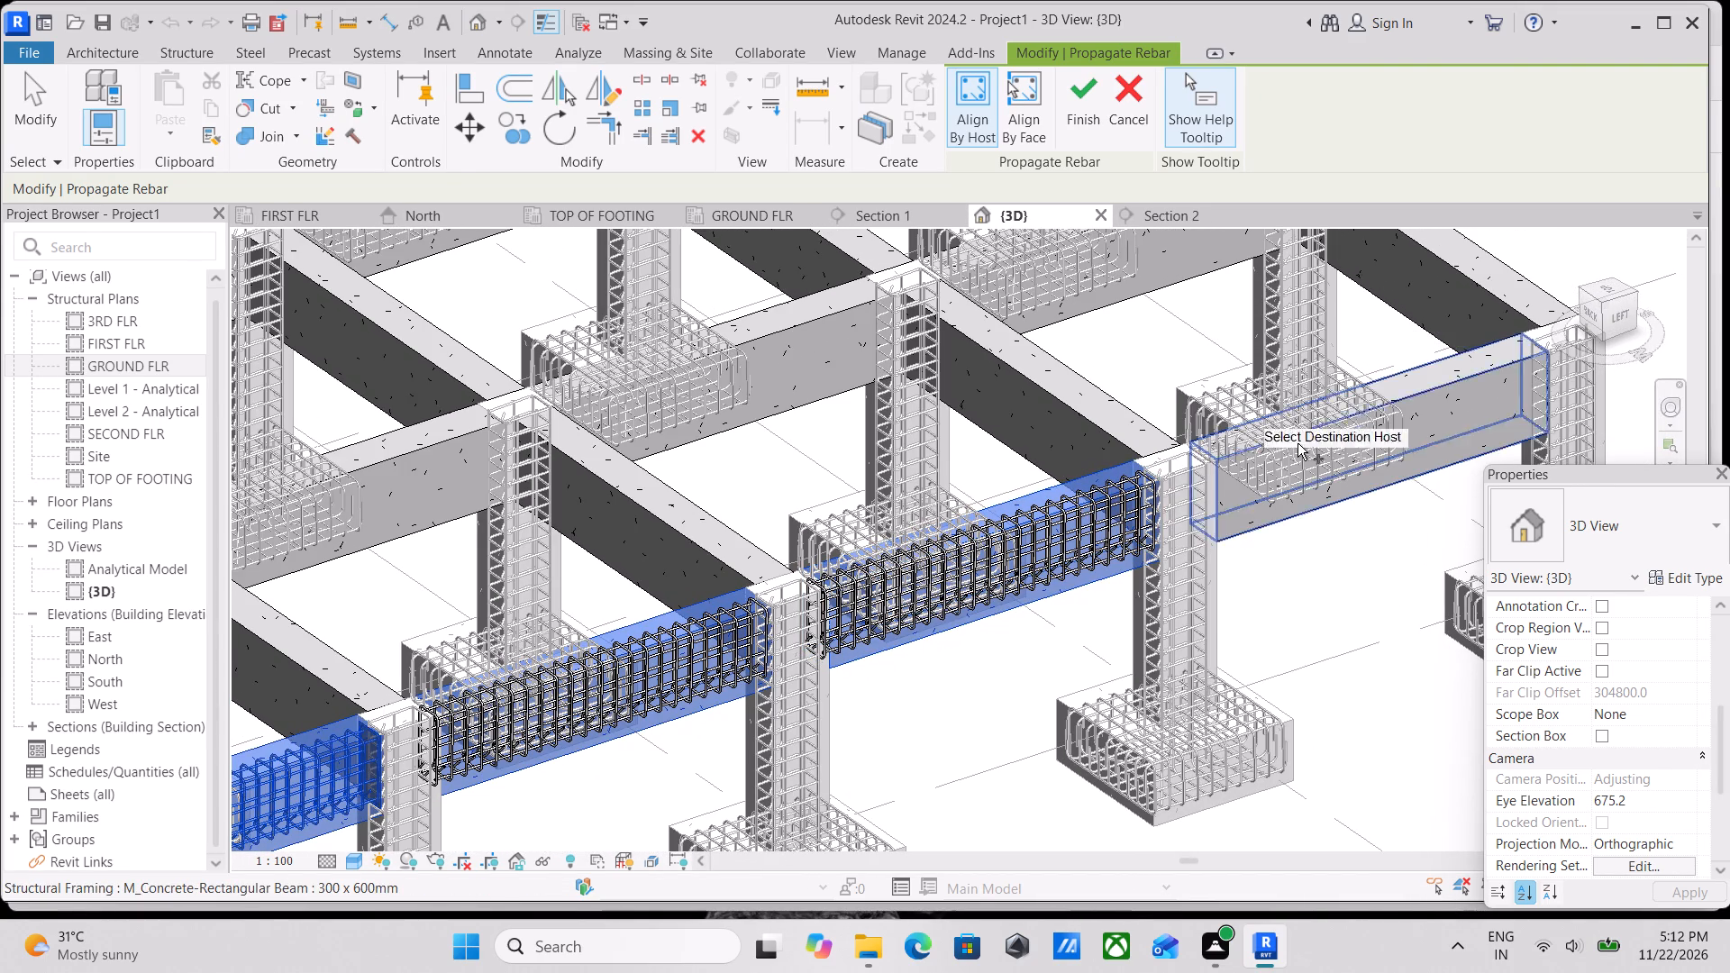
click(1448, 386)
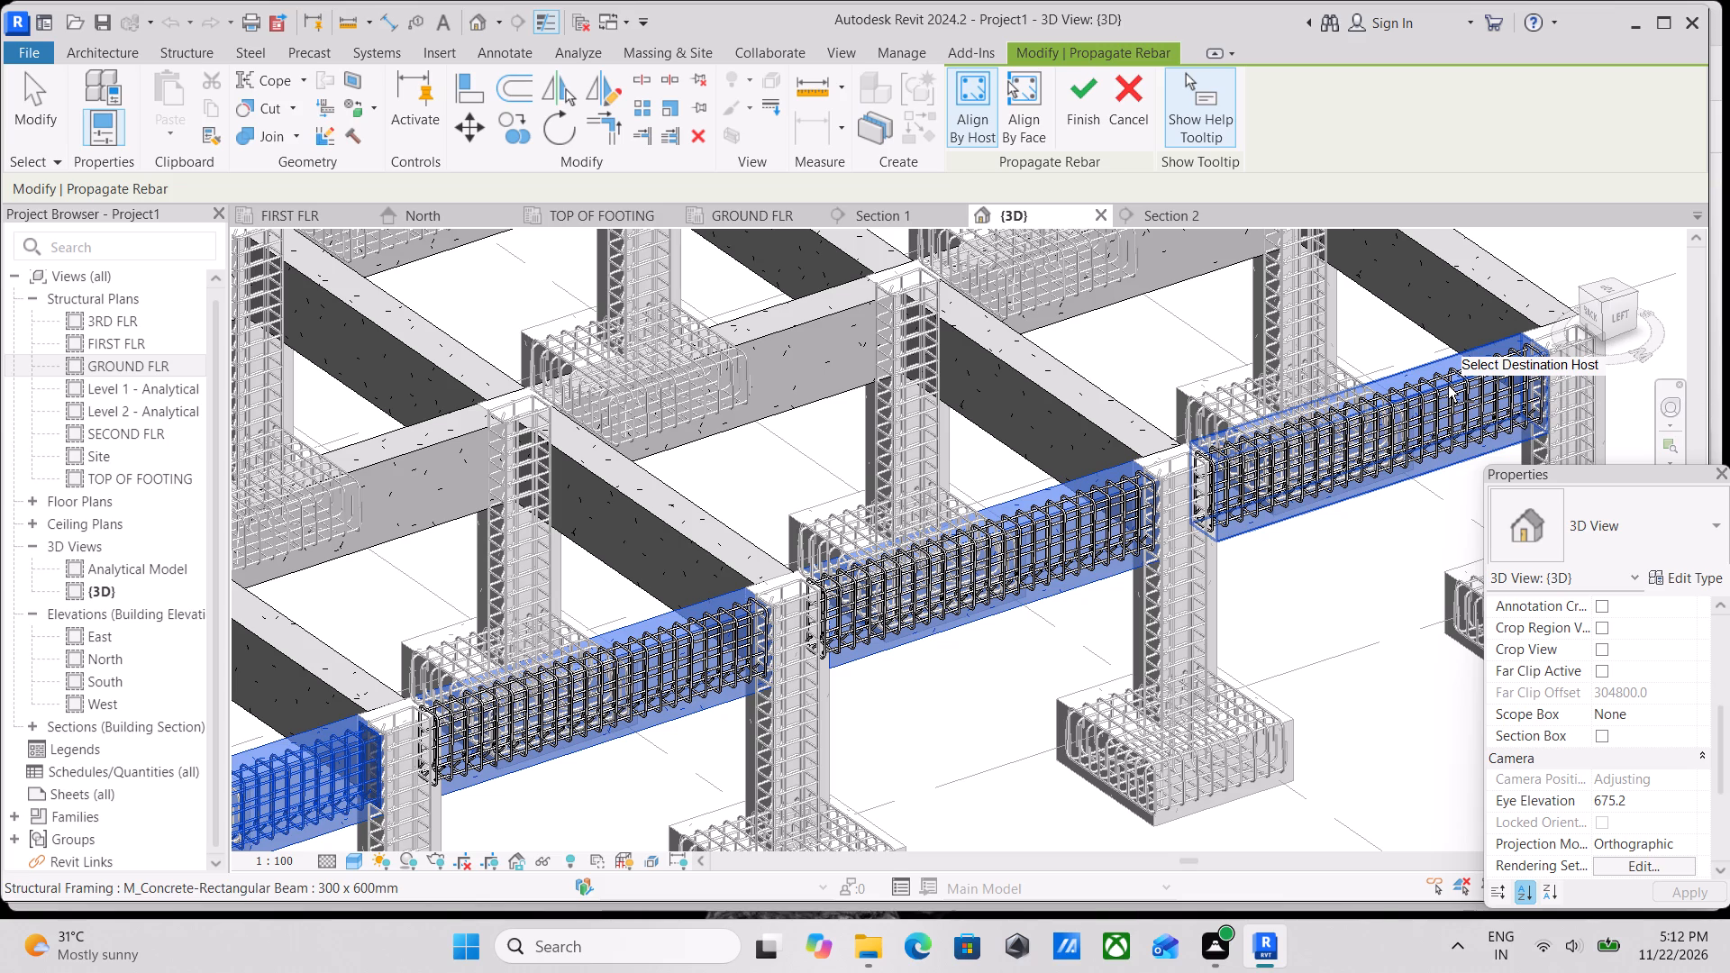
Add the four 300 x 600 mm ground beams on grid B between grids 1 and 5 as rebar propagation destinations.
scroll(1448, 386, down, 6)
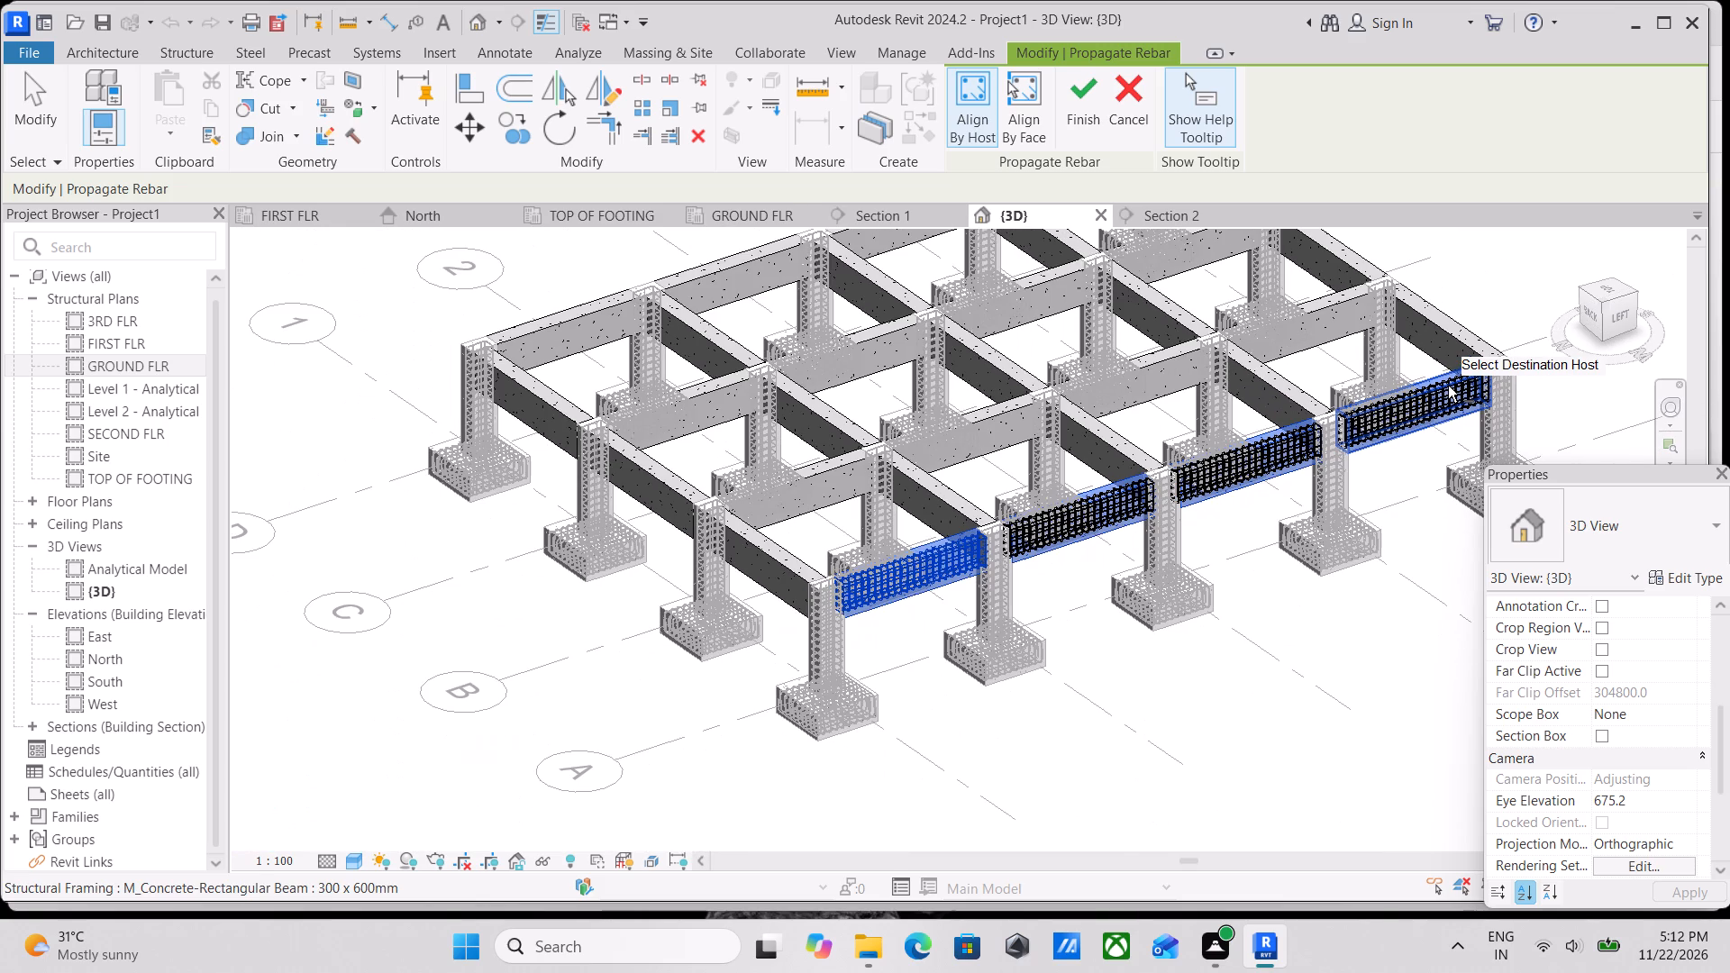
middle_drag(1448, 386, 1477, 510)
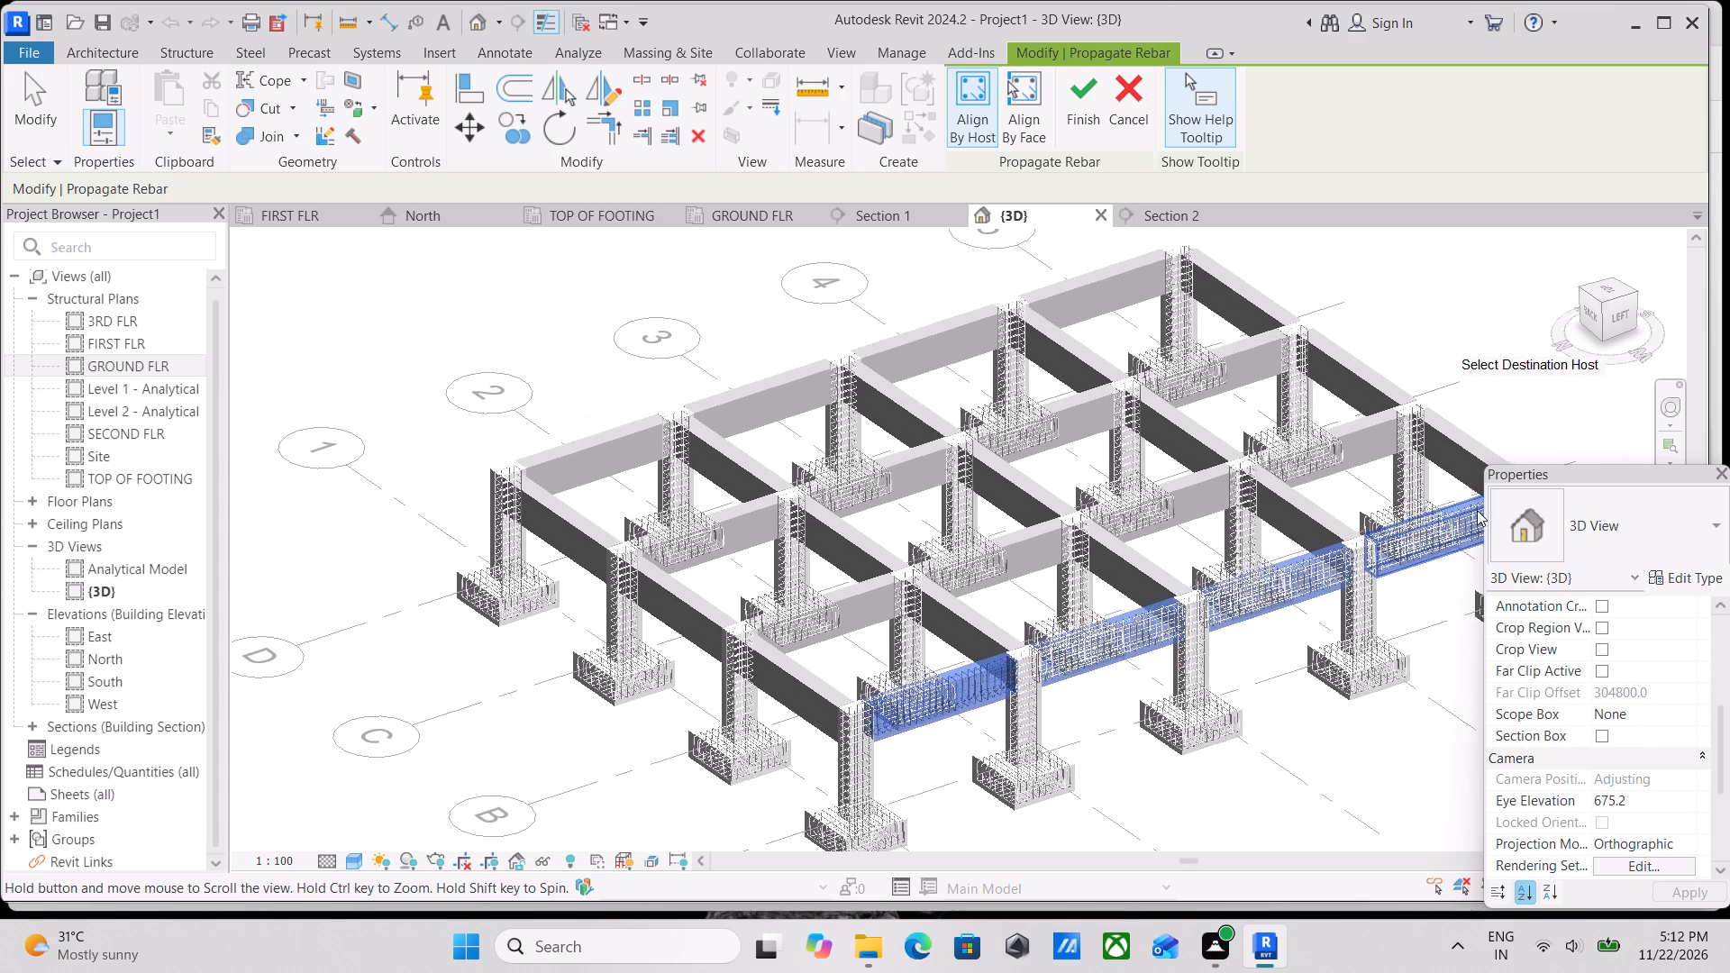
click(1371, 422)
scroll(1221, 450, up, 4)
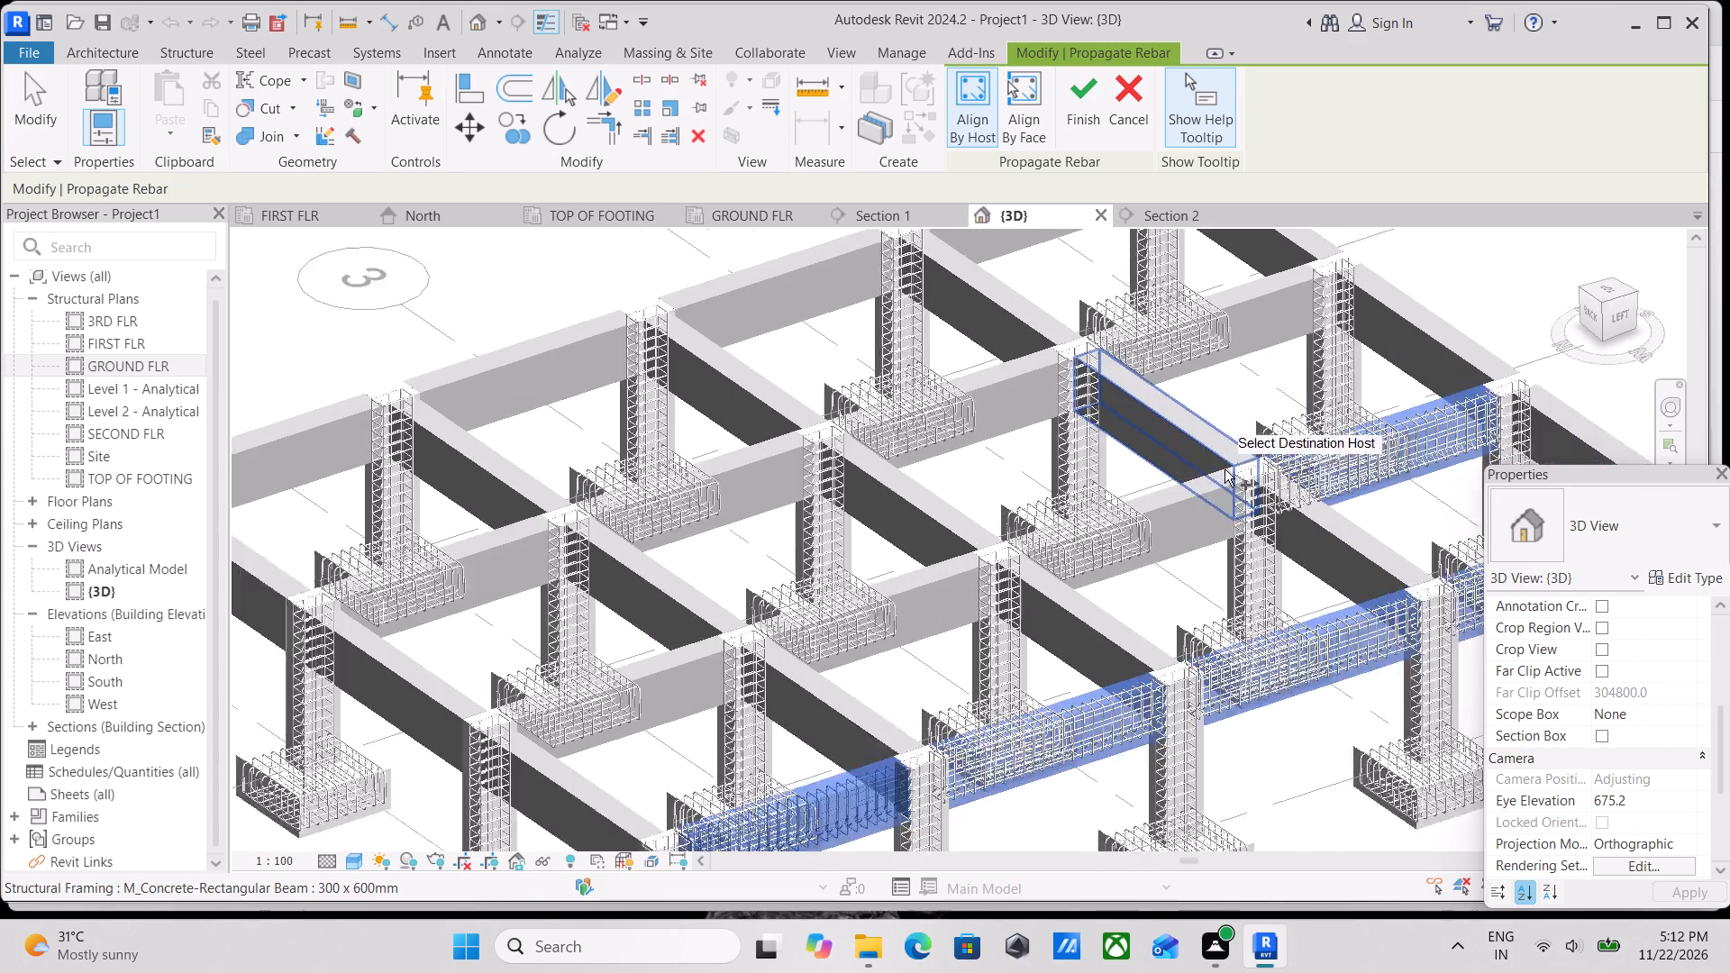
click(1187, 486)
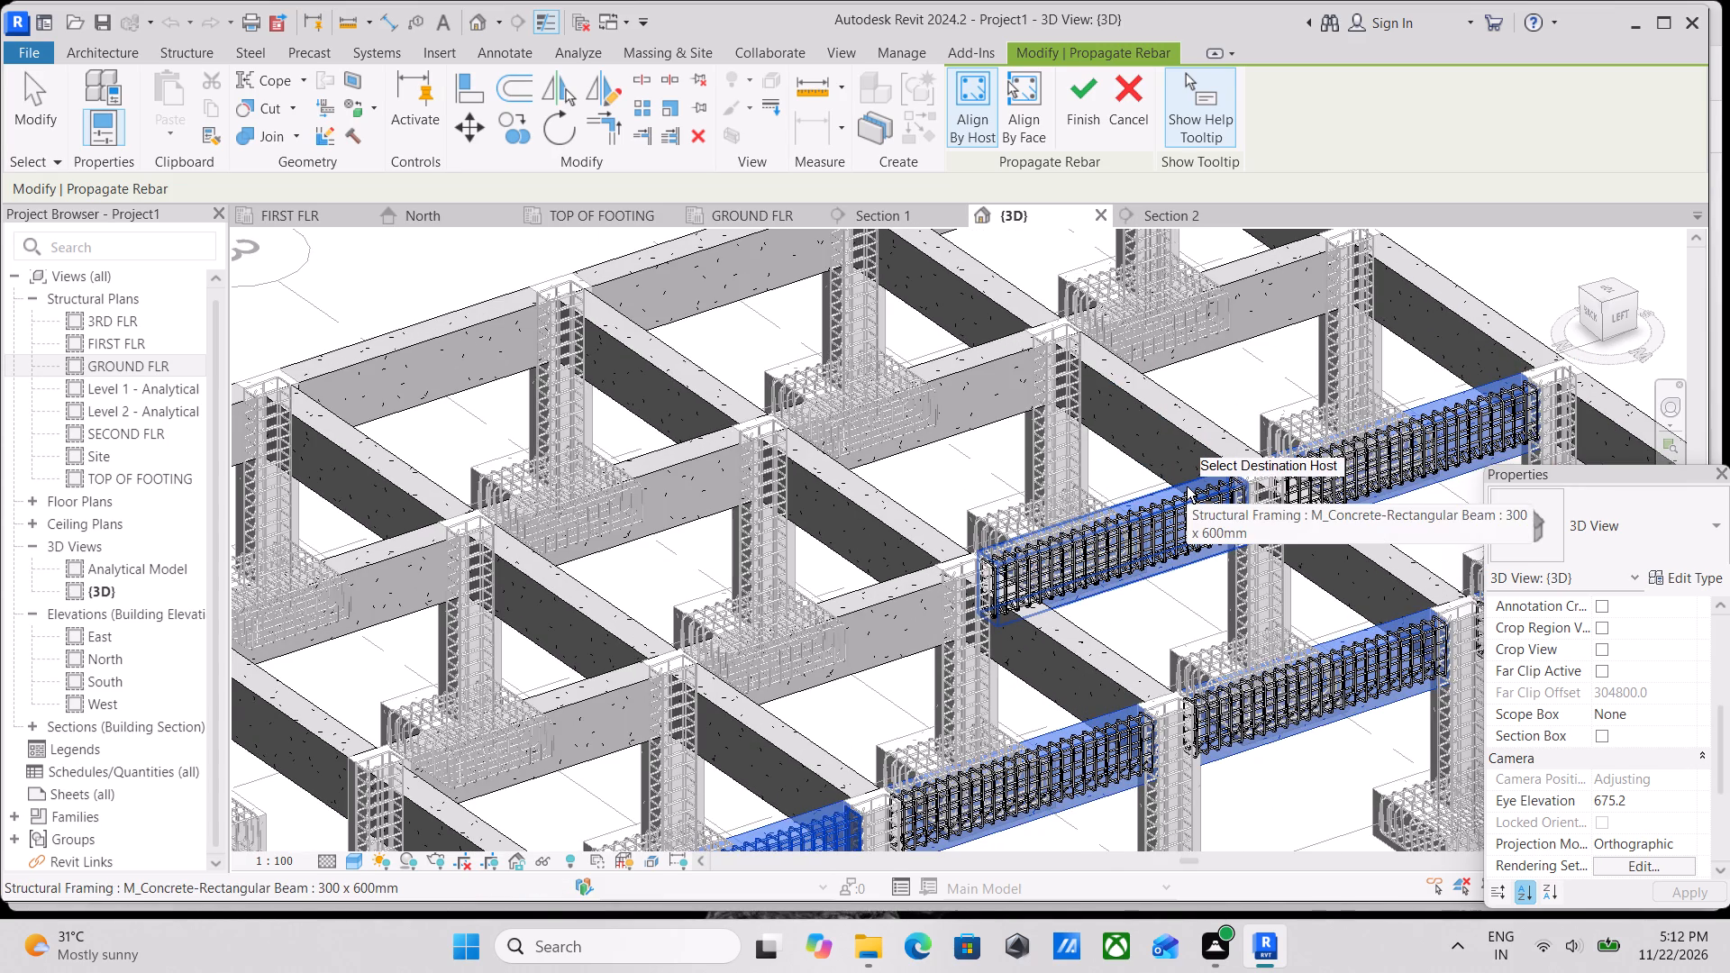
click(858, 609)
scroll(884, 578, down, 1)
middle_drag(884, 578, 1003, 554)
click(731, 662)
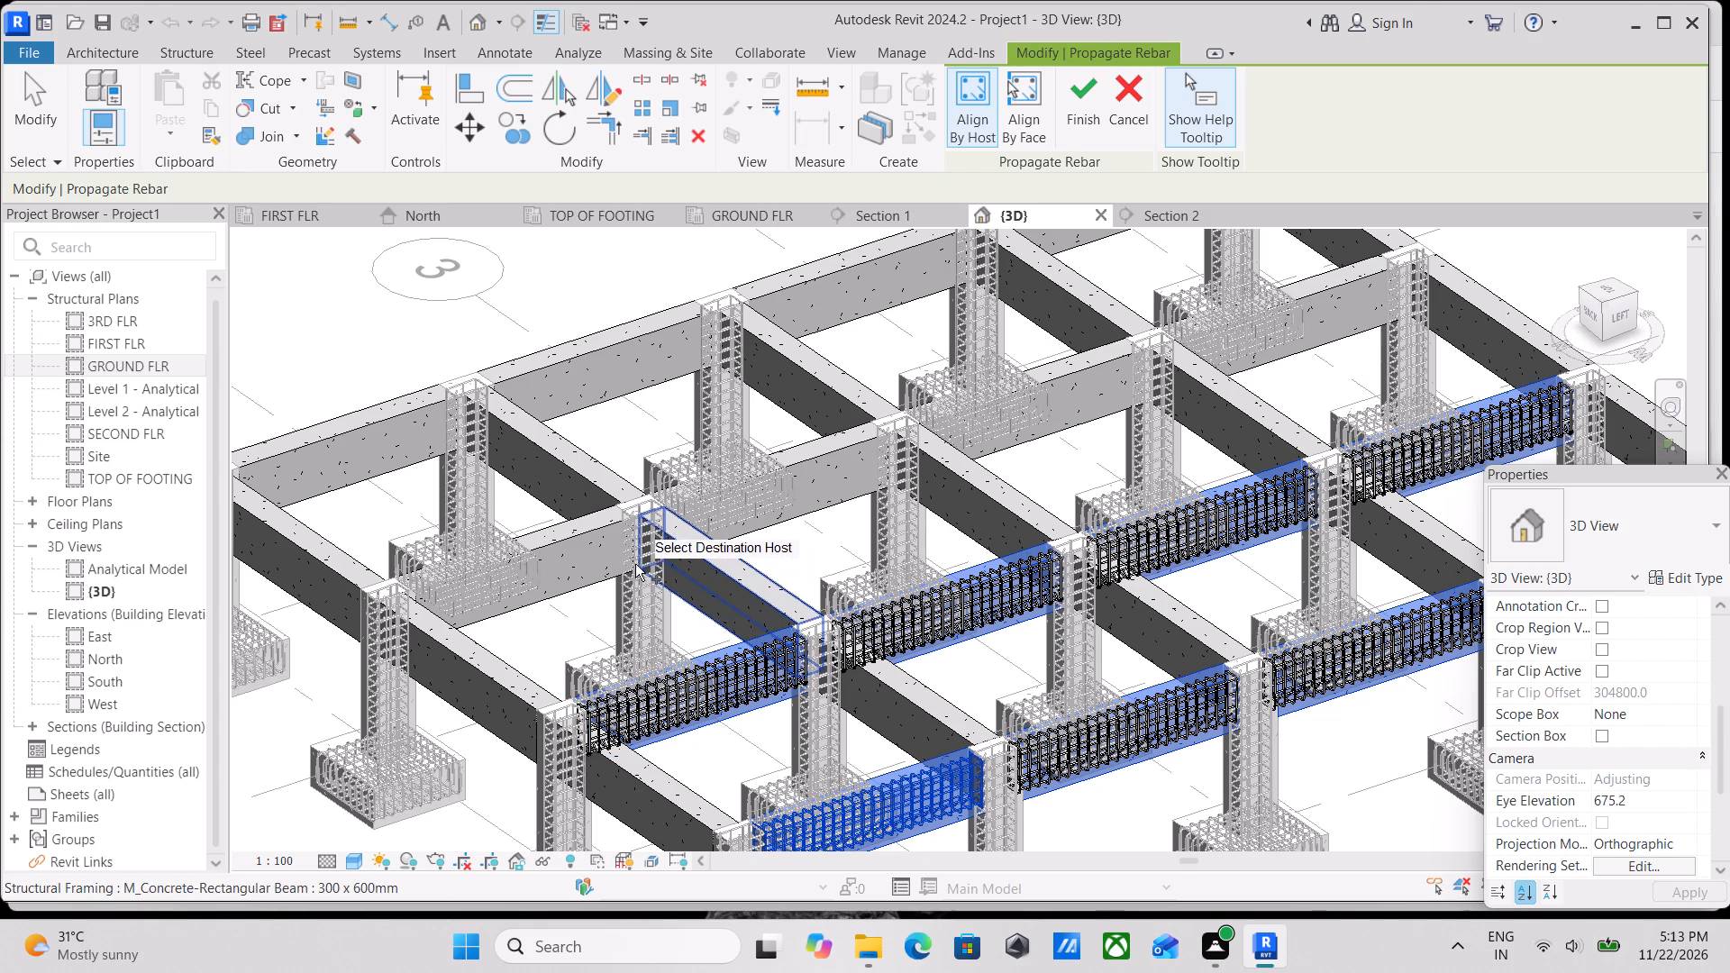
Propagate the same beam reinforcement to the four ground beams on grid C between grids 1 and 5.
click(576, 533)
click(823, 448)
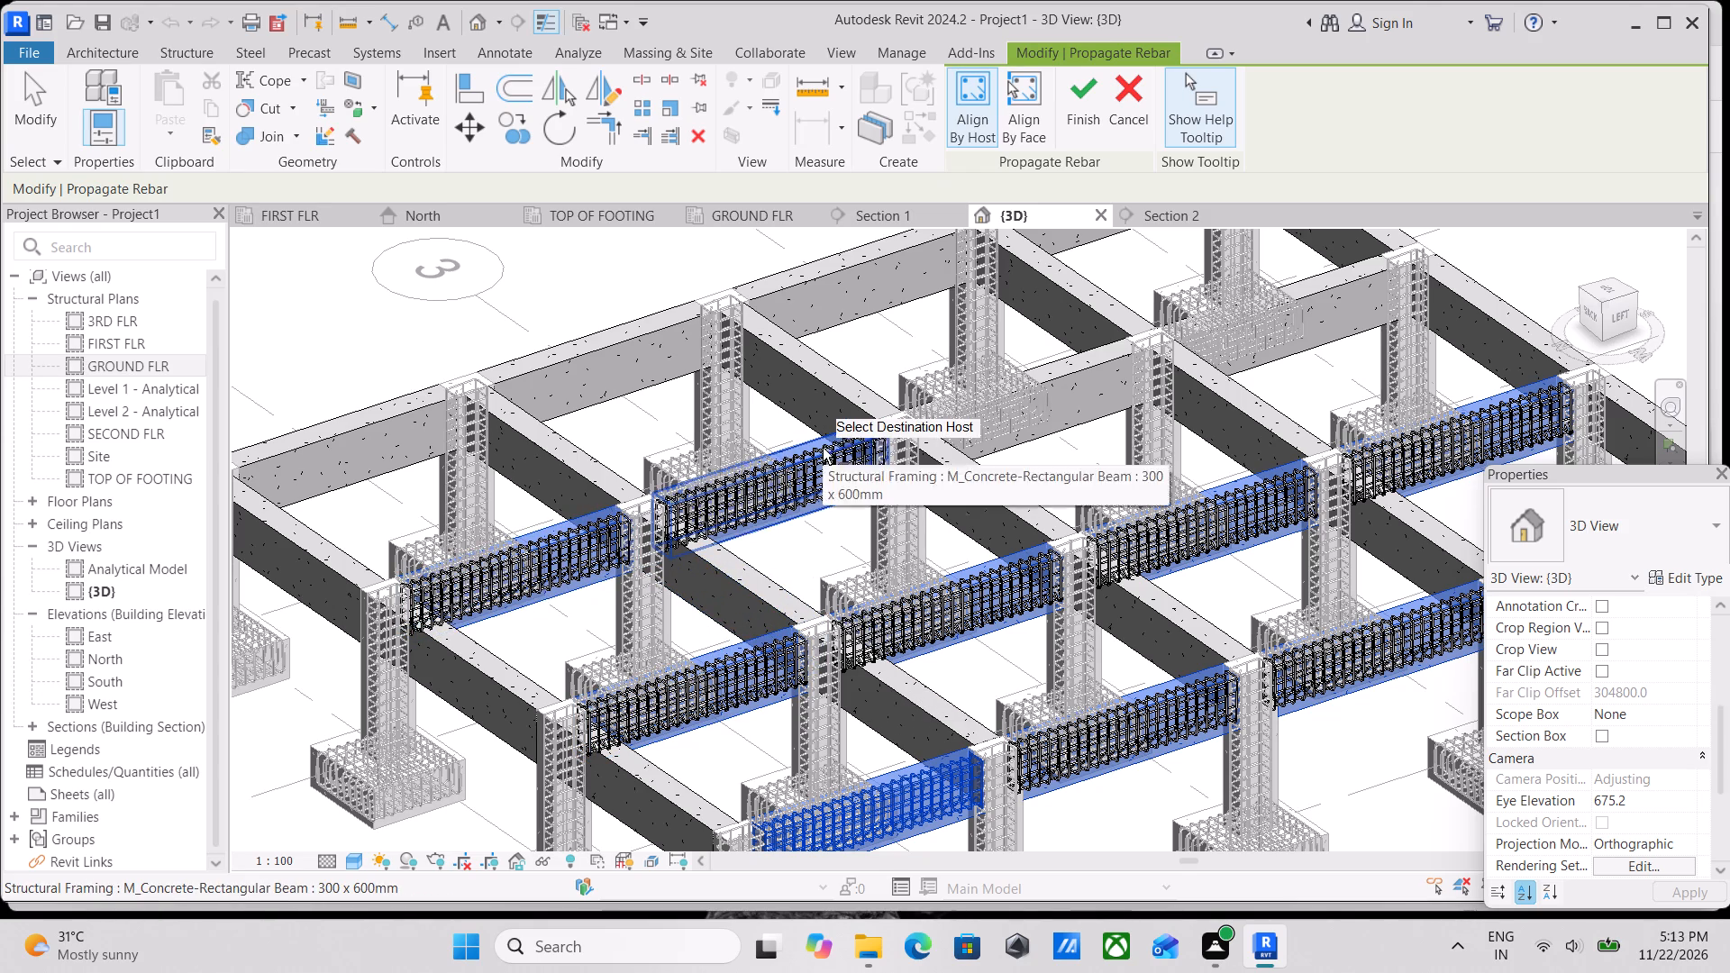
middle_drag(879, 514, 884, 750)
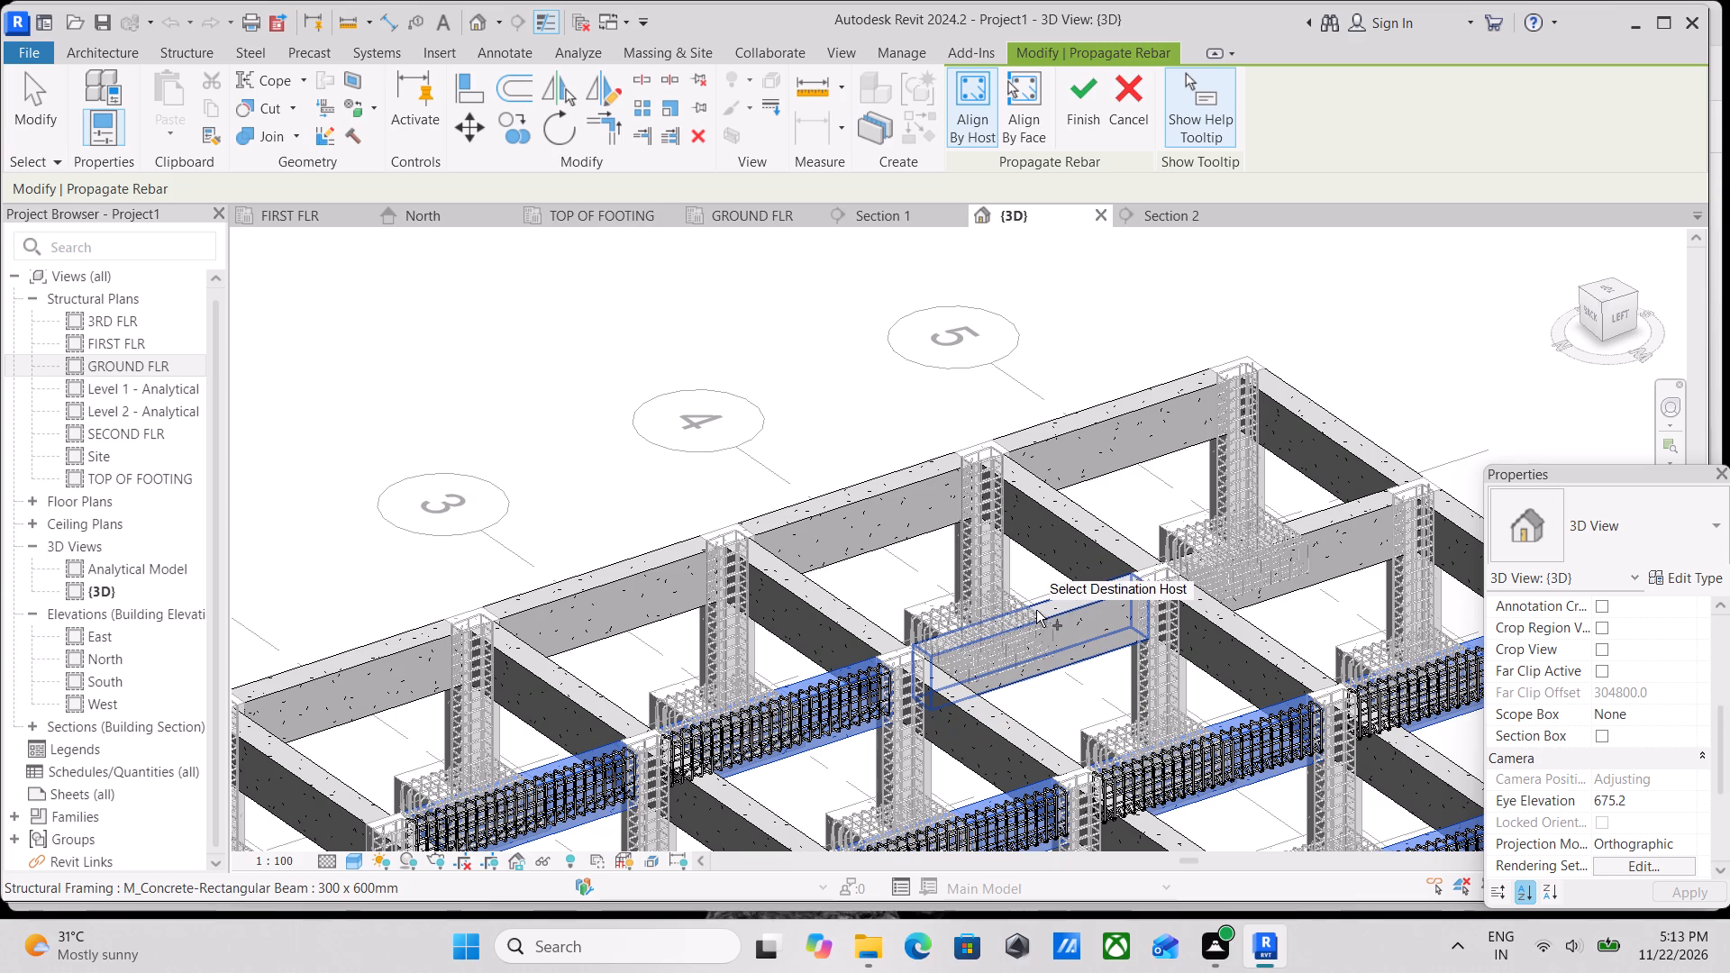
click(1036, 610)
click(1297, 538)
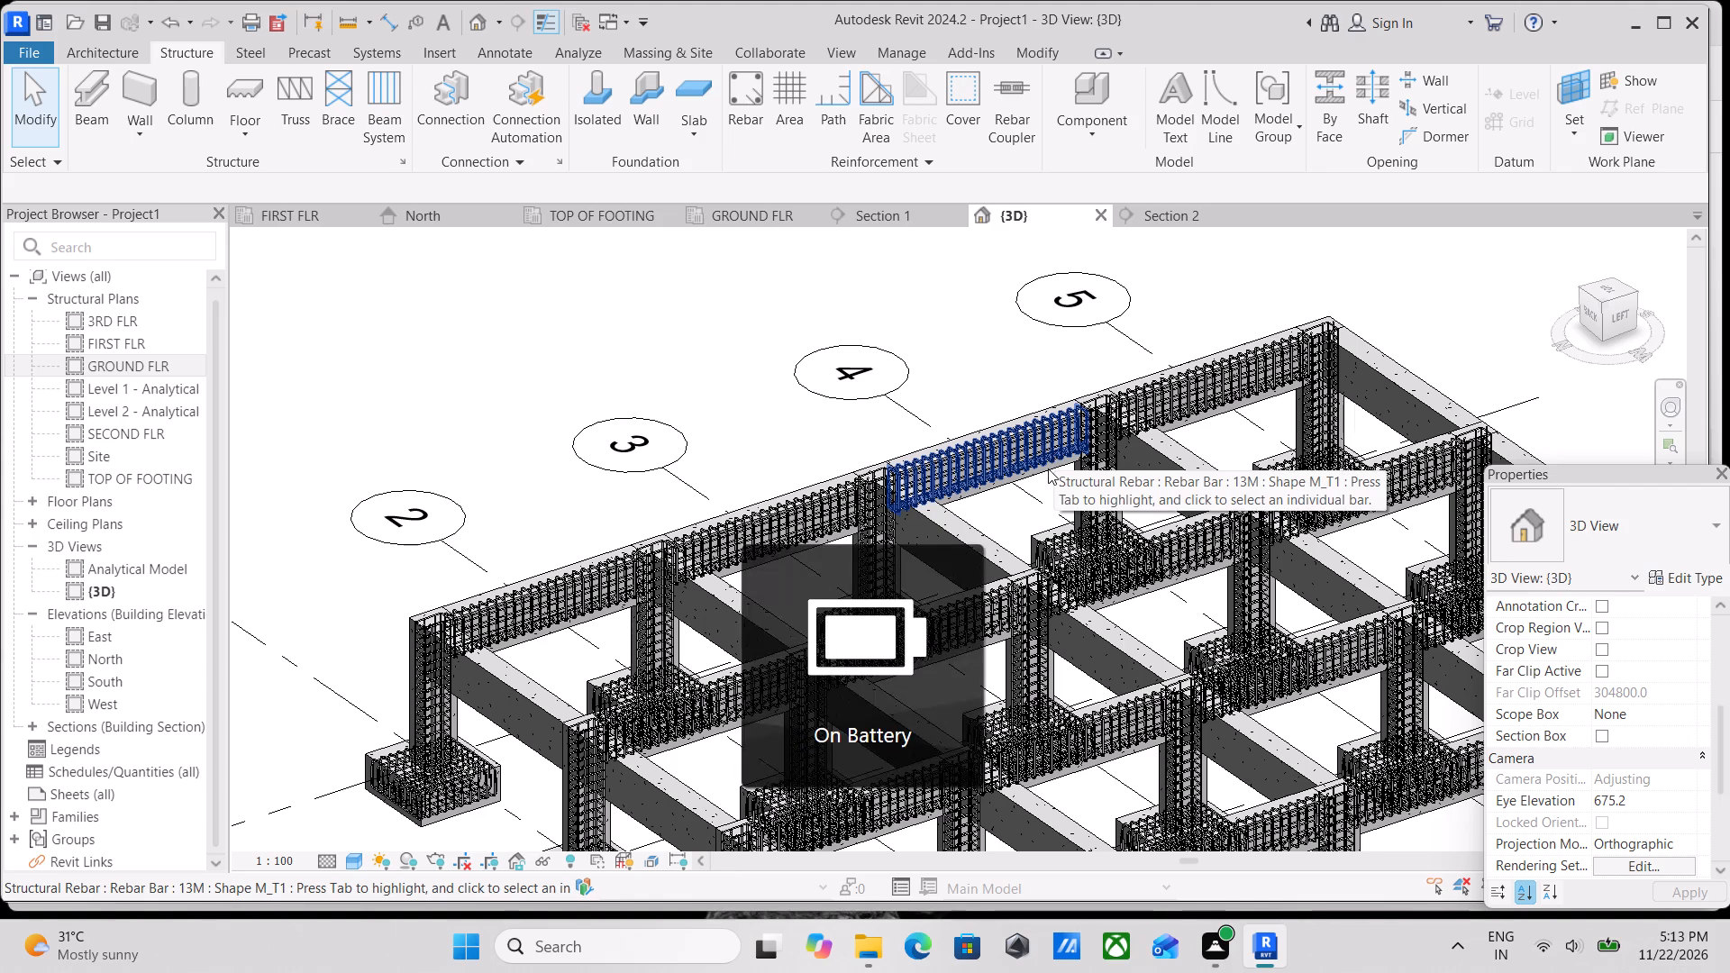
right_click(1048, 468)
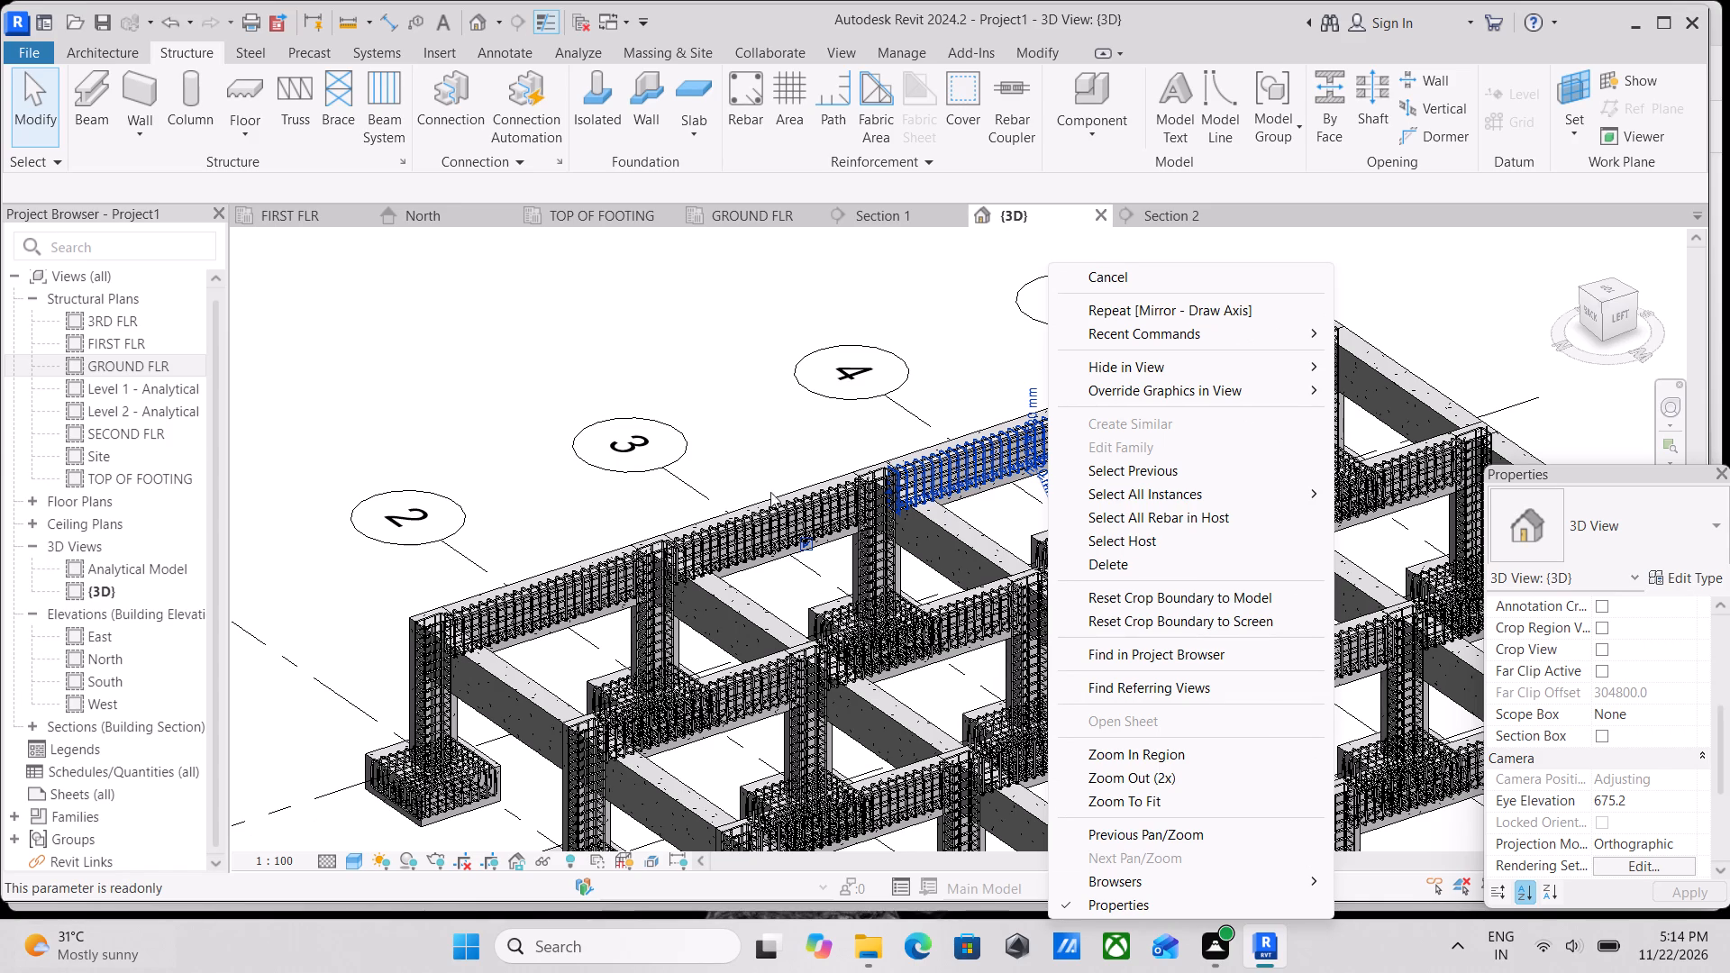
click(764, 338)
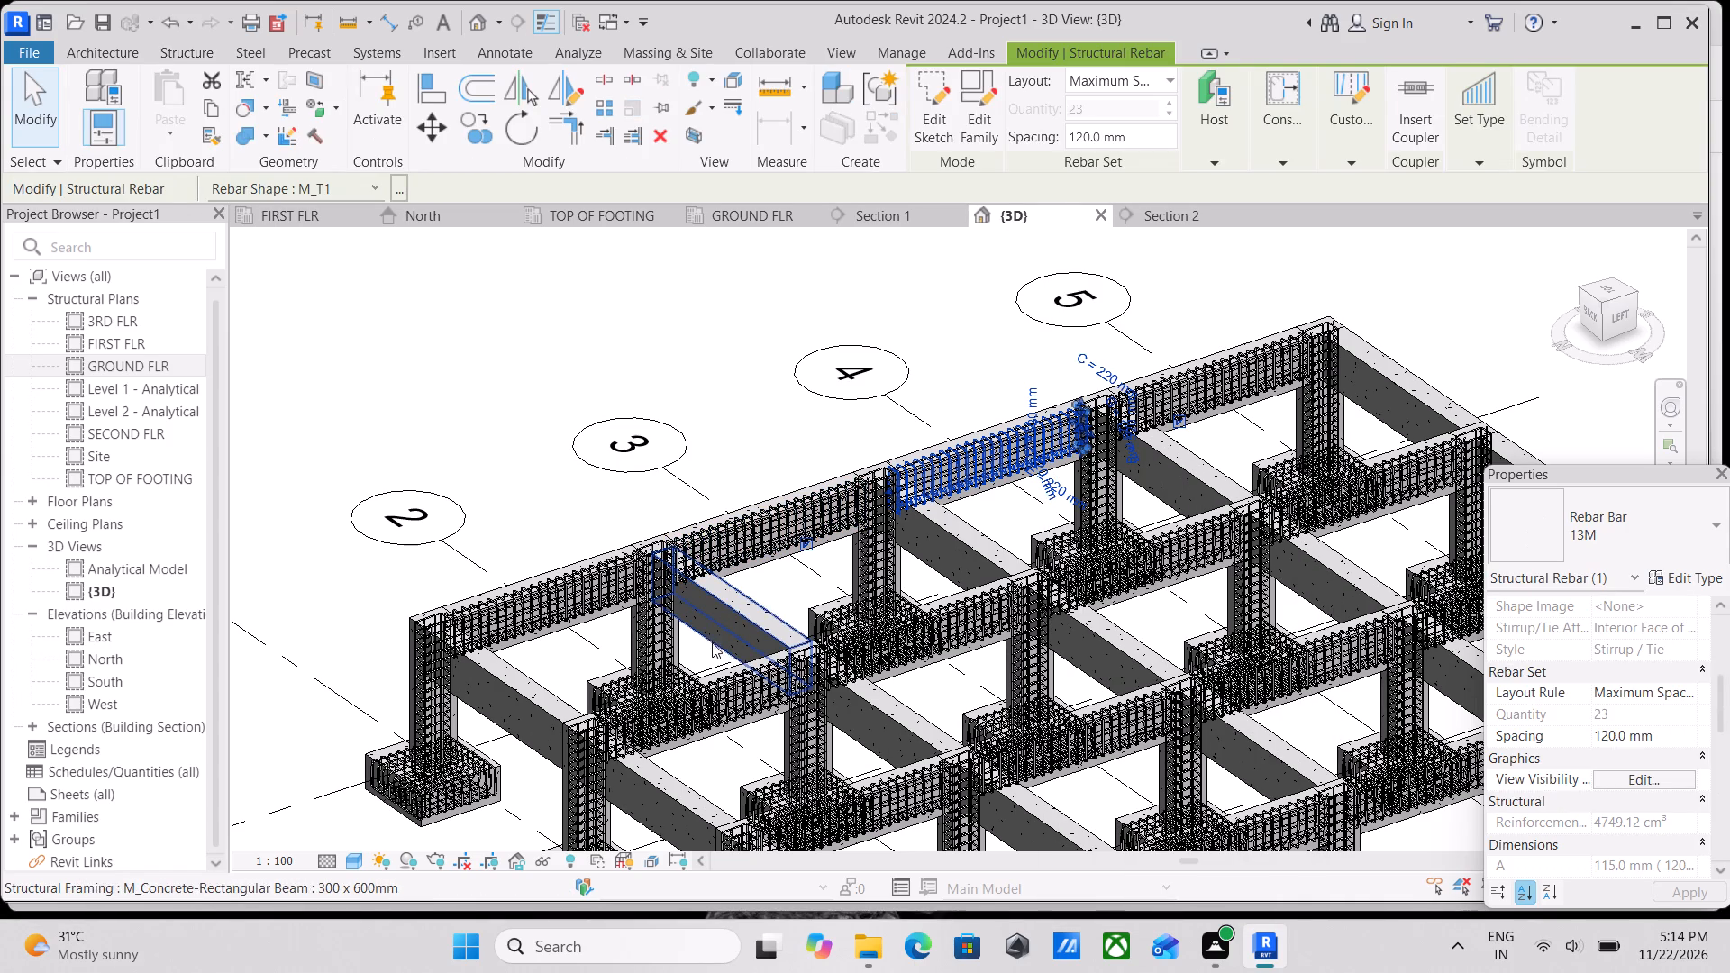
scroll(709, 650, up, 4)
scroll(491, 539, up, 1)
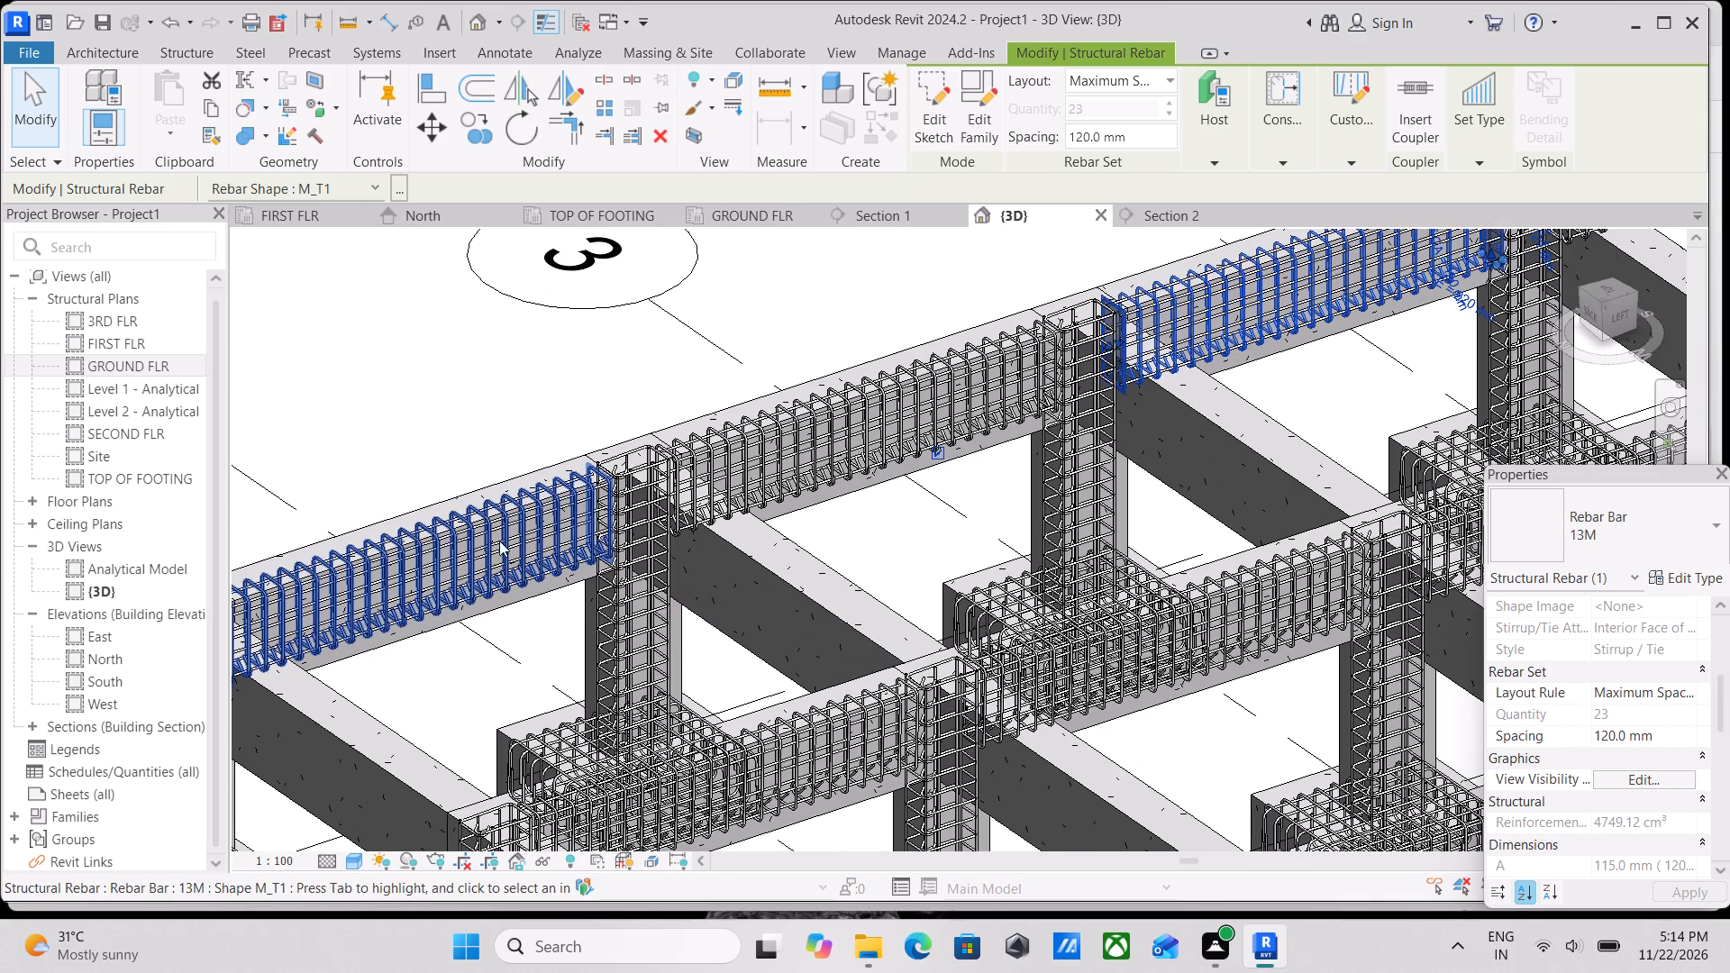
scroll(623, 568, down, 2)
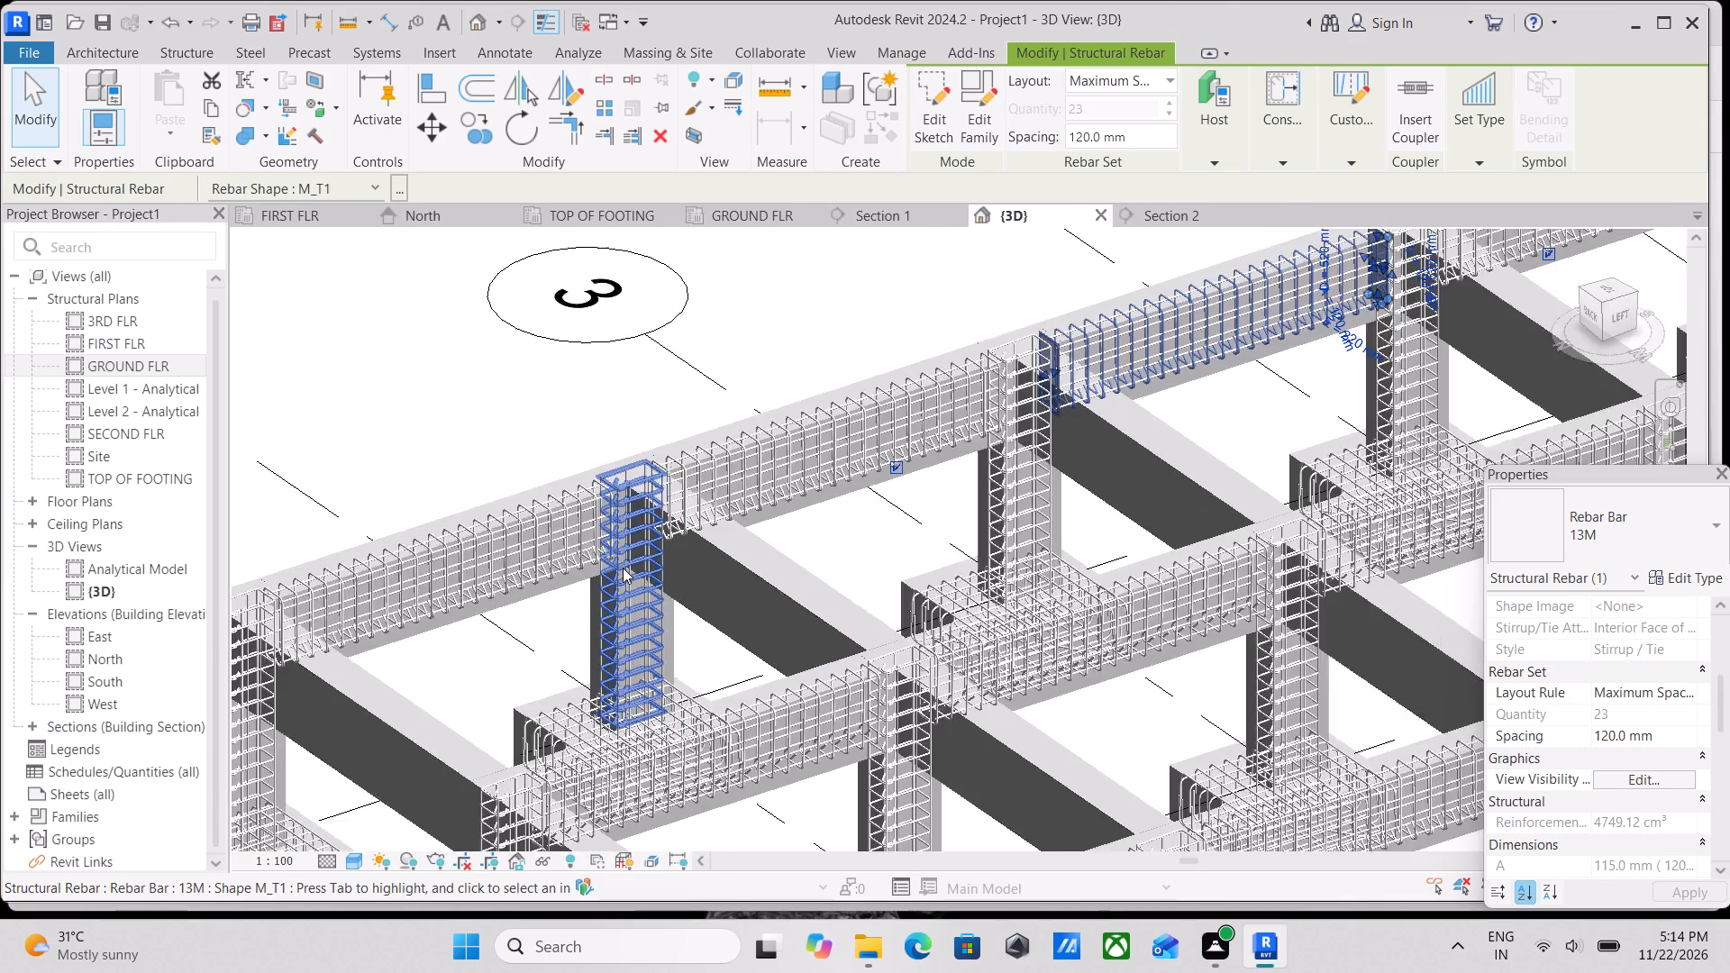
Propagate the reinforcement of the grid D ground beam between grids 2 and 3, aligned by host, to the grid 1 beams between D–C and C–B.
middle_drag(651, 561, 469, 623)
middle_drag(822, 514, 787, 564)
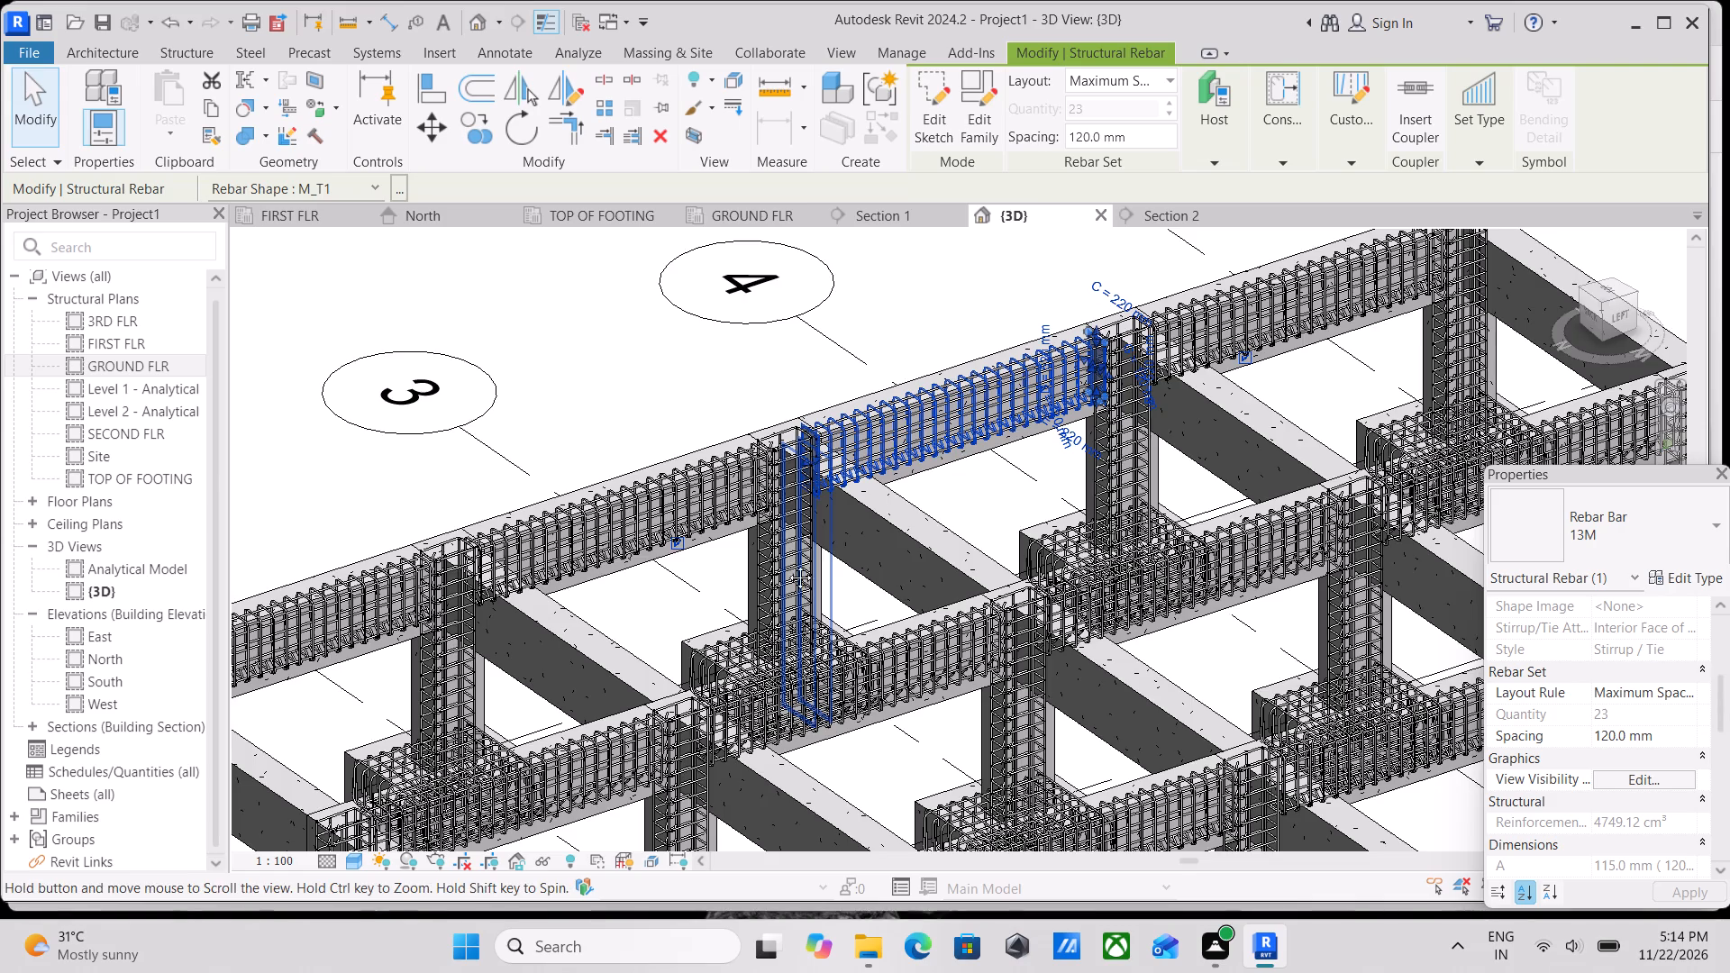
middle_drag(787, 564, 722, 627)
scroll(721, 627, down, 3)
middle_click(721, 627)
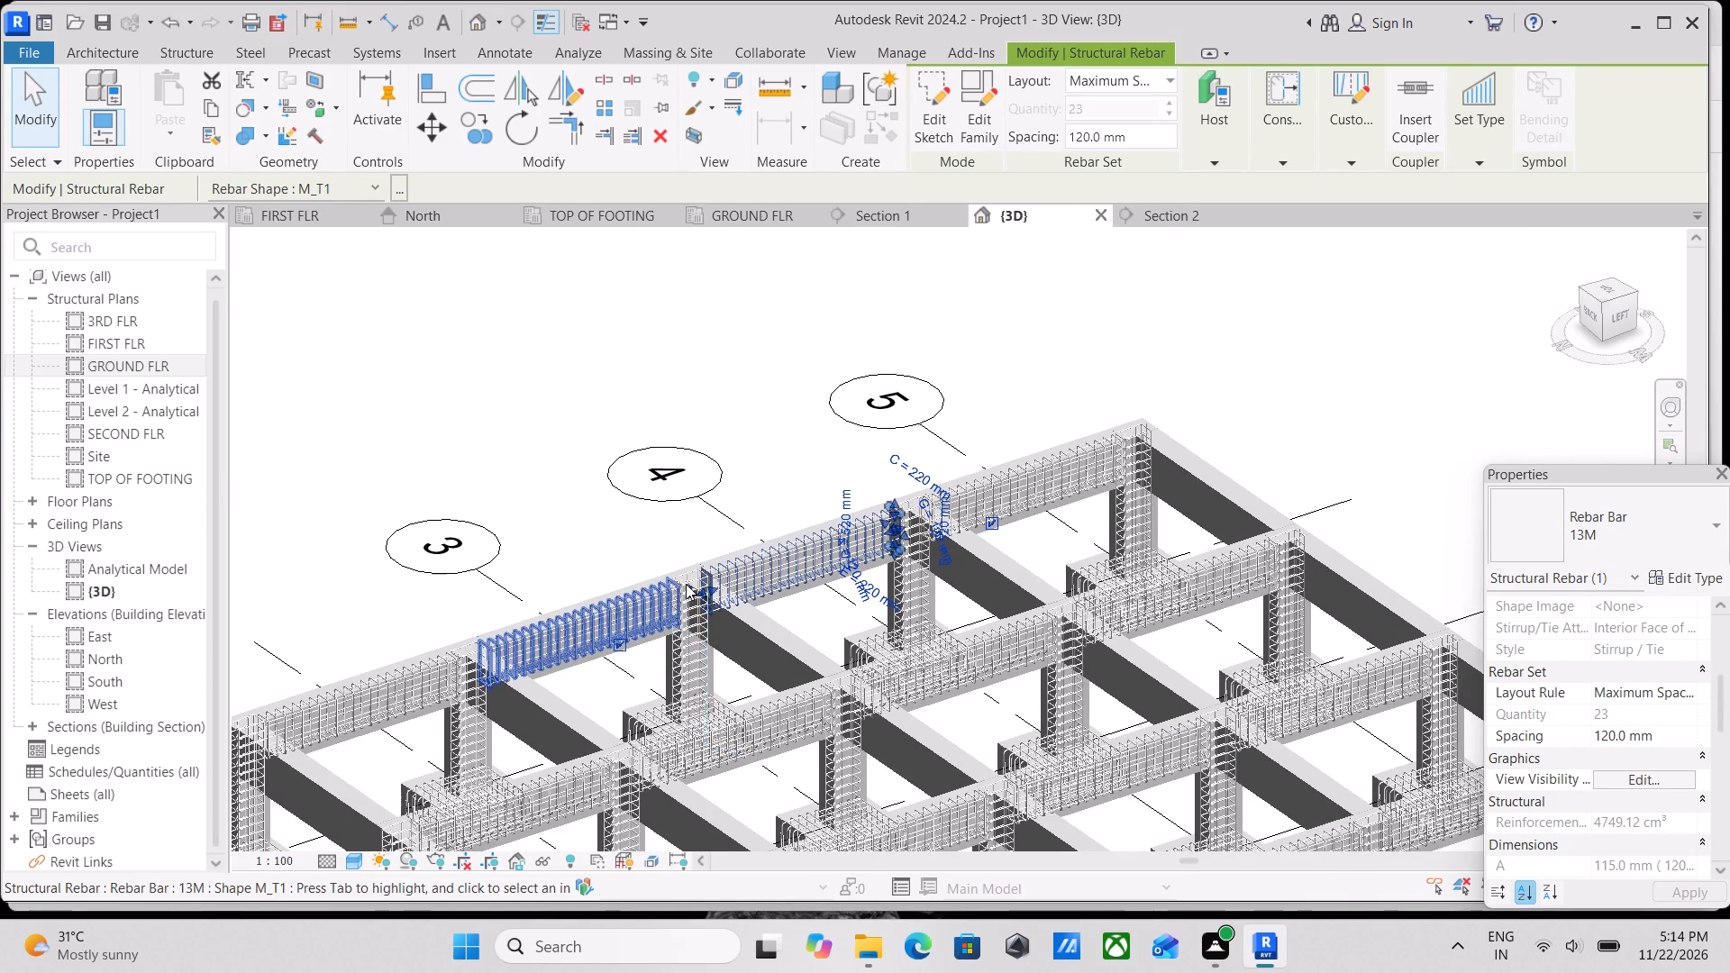
scroll(615, 588, up, 6)
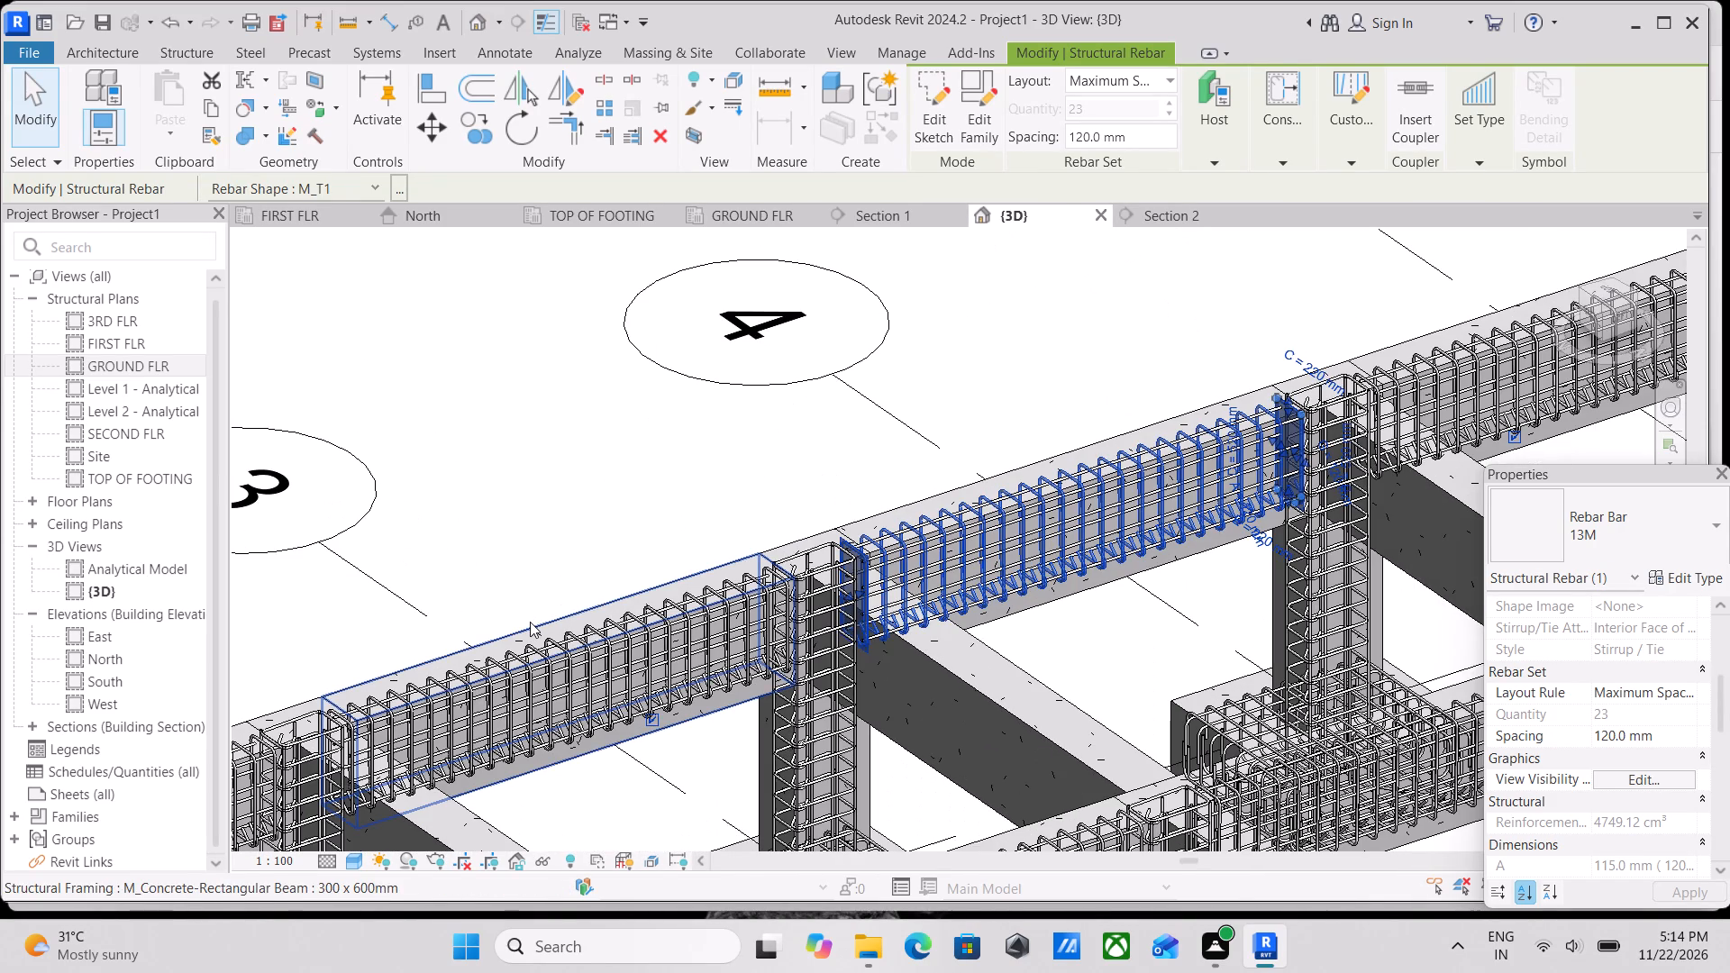
click(530, 622)
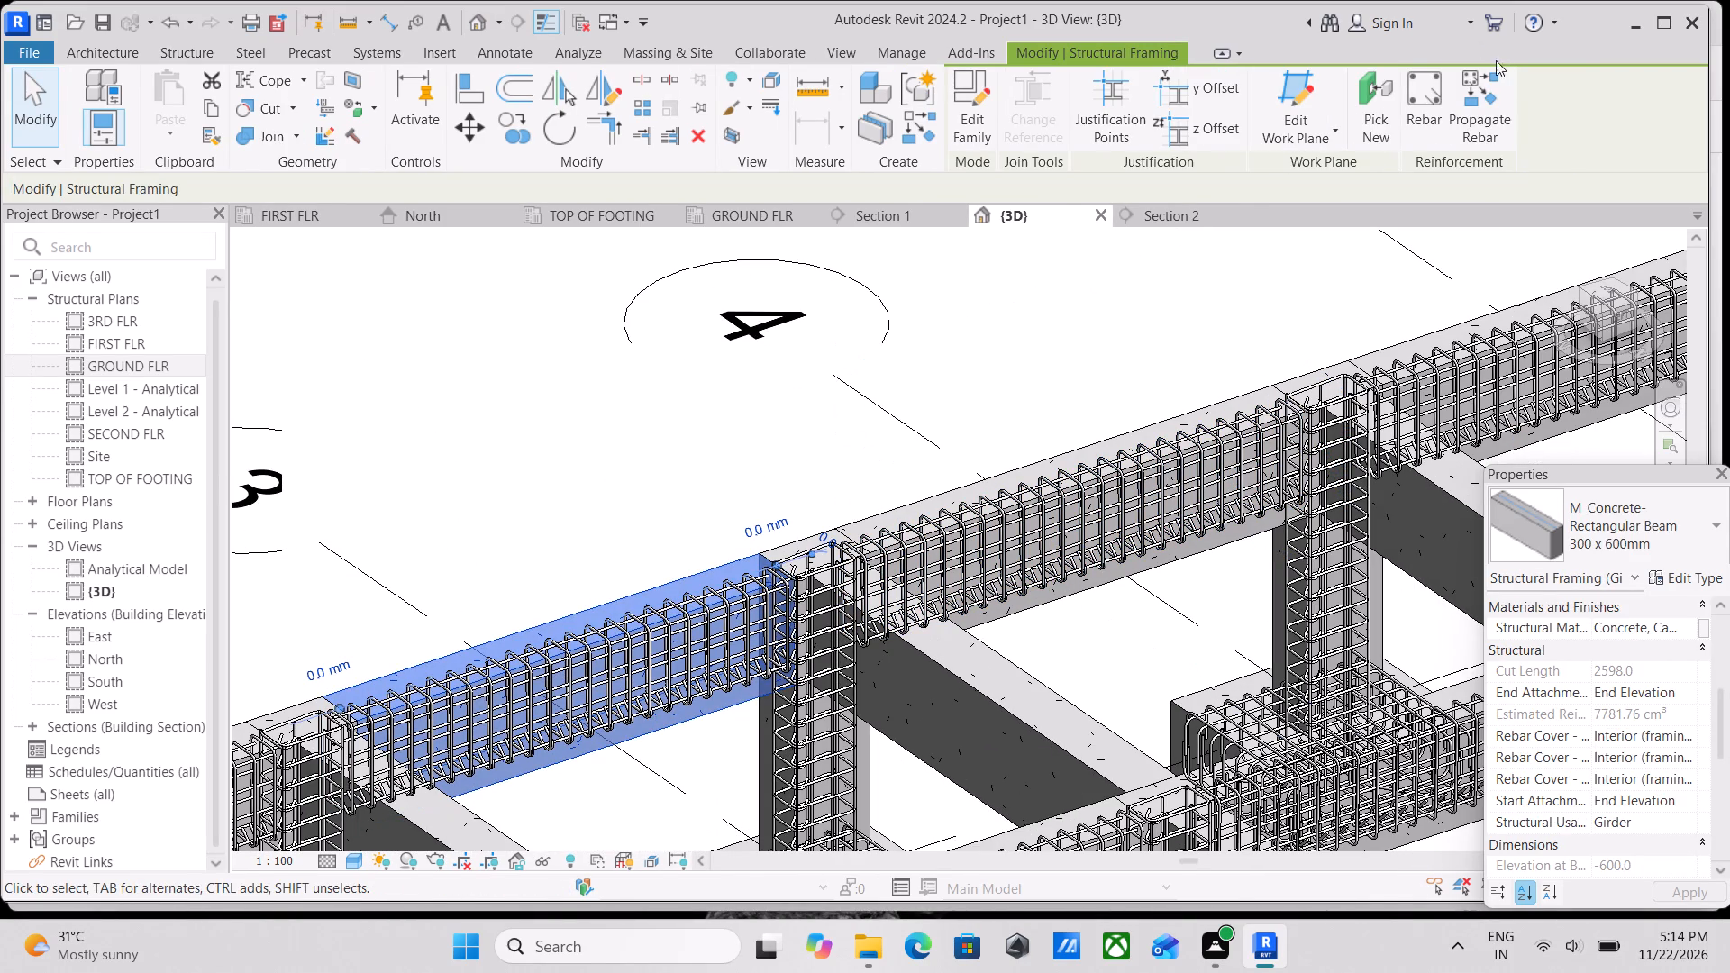
click(1479, 87)
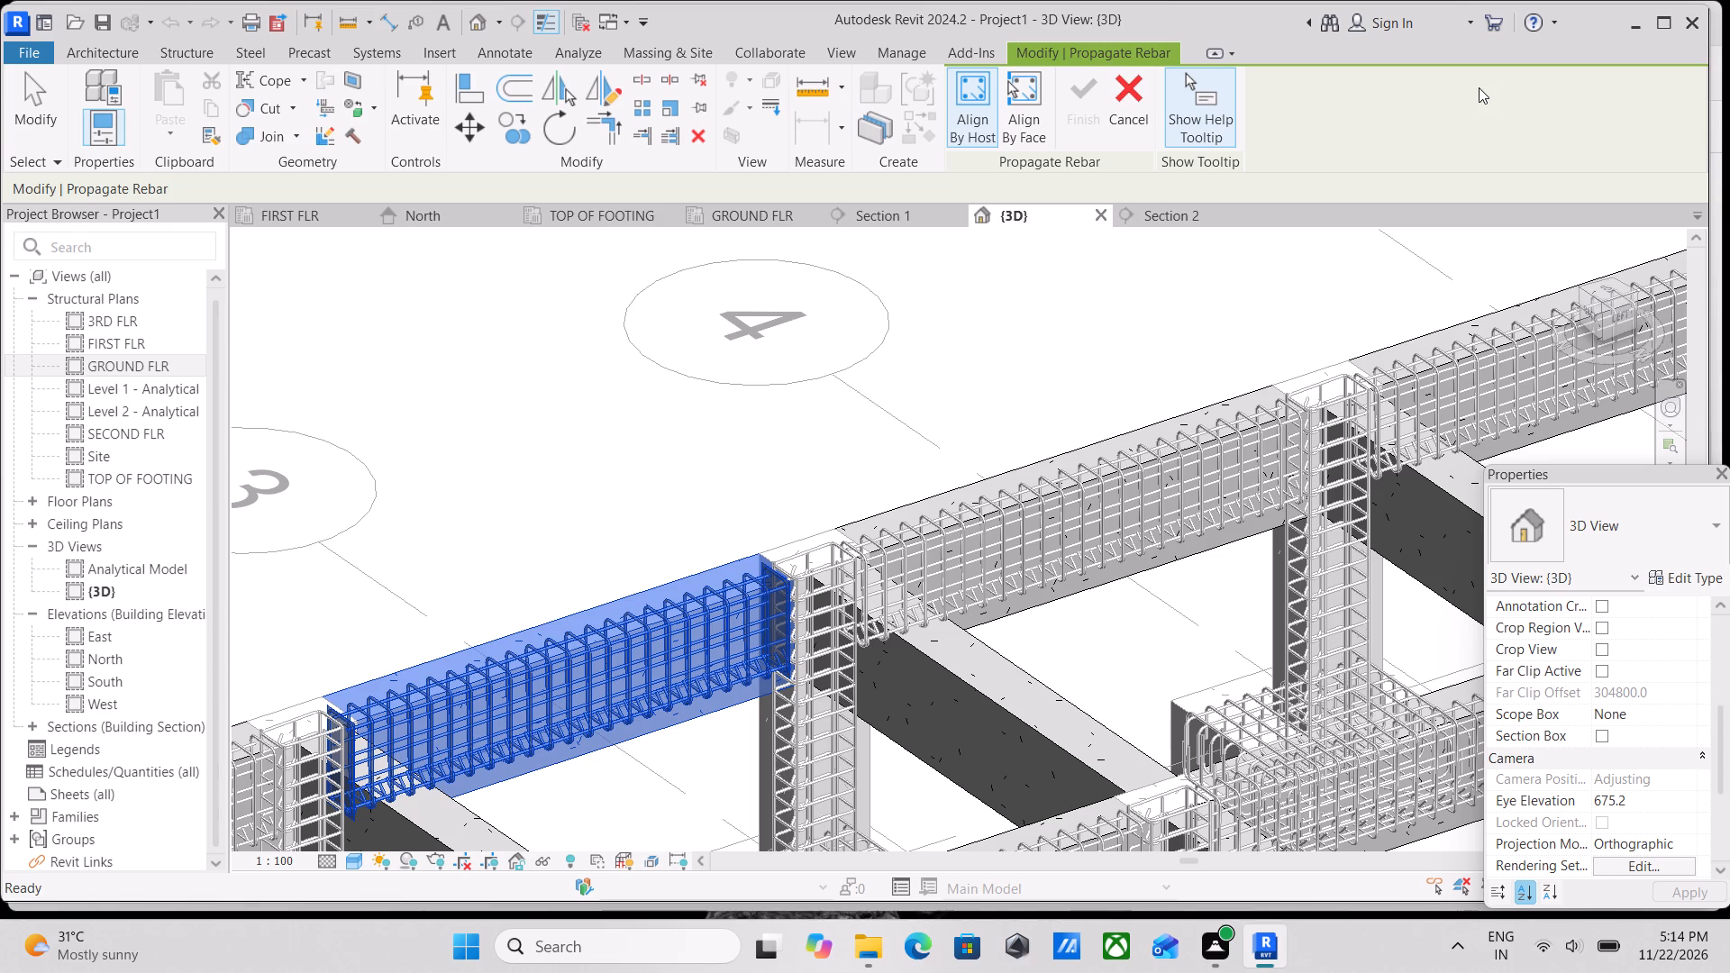
scroll(1187, 446, down, 3)
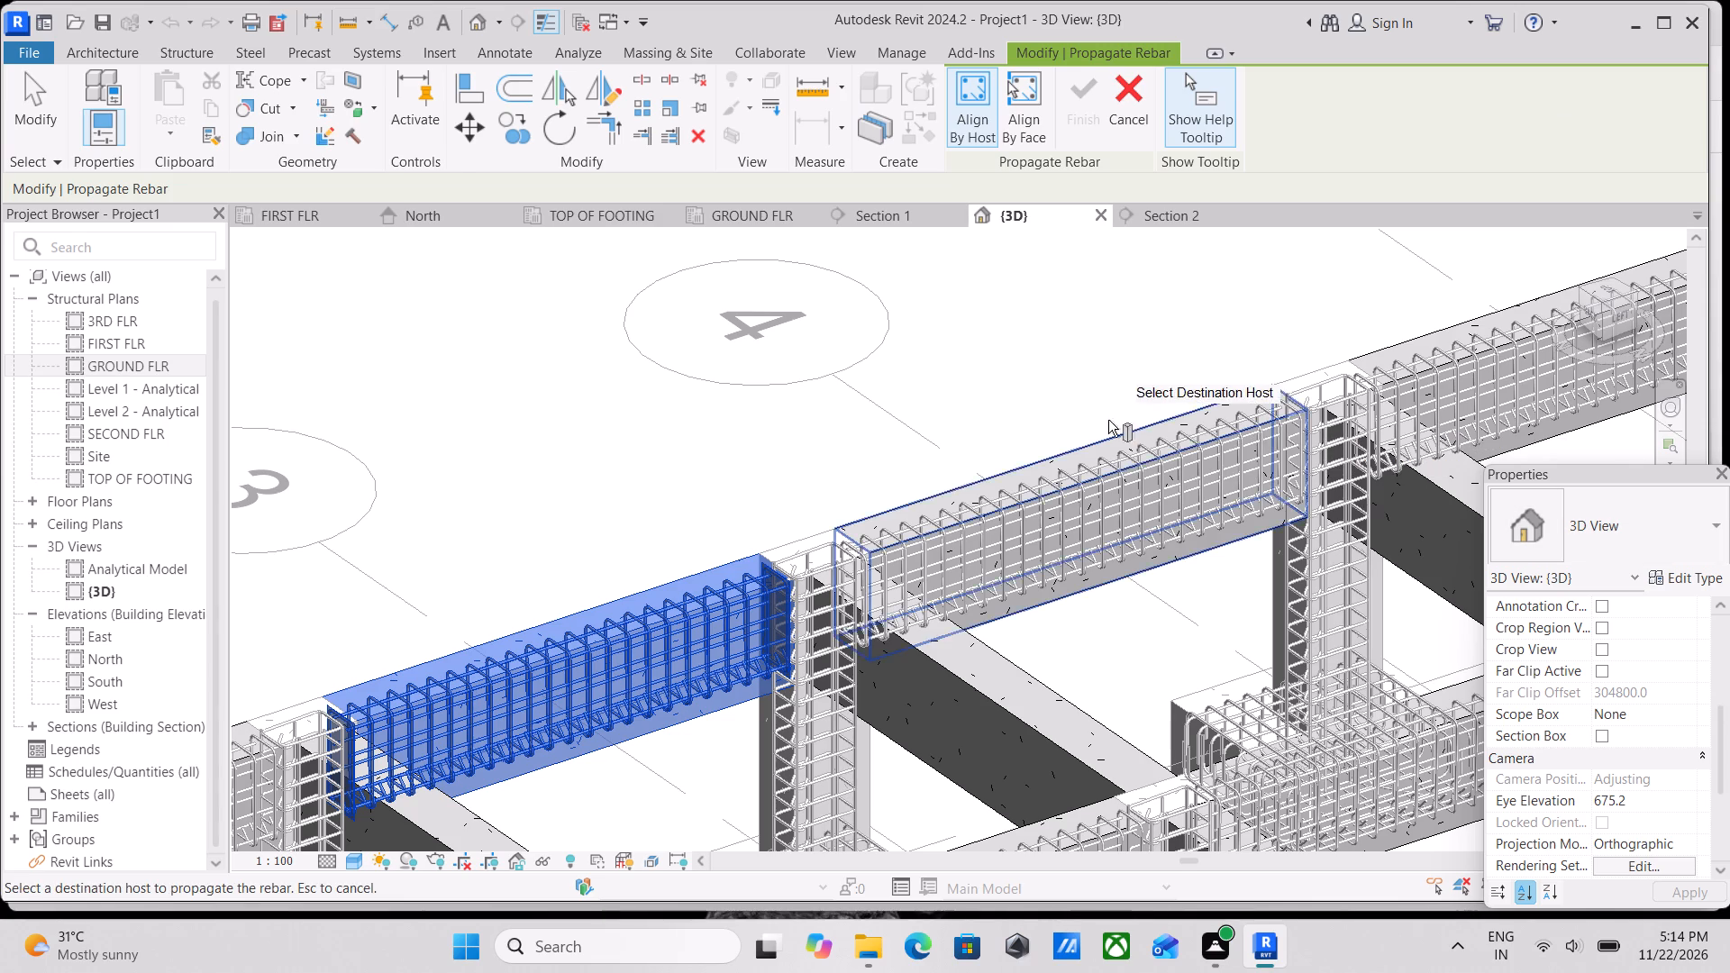
scroll(995, 452, down, 3)
middle_drag(995, 454, 1270, 288)
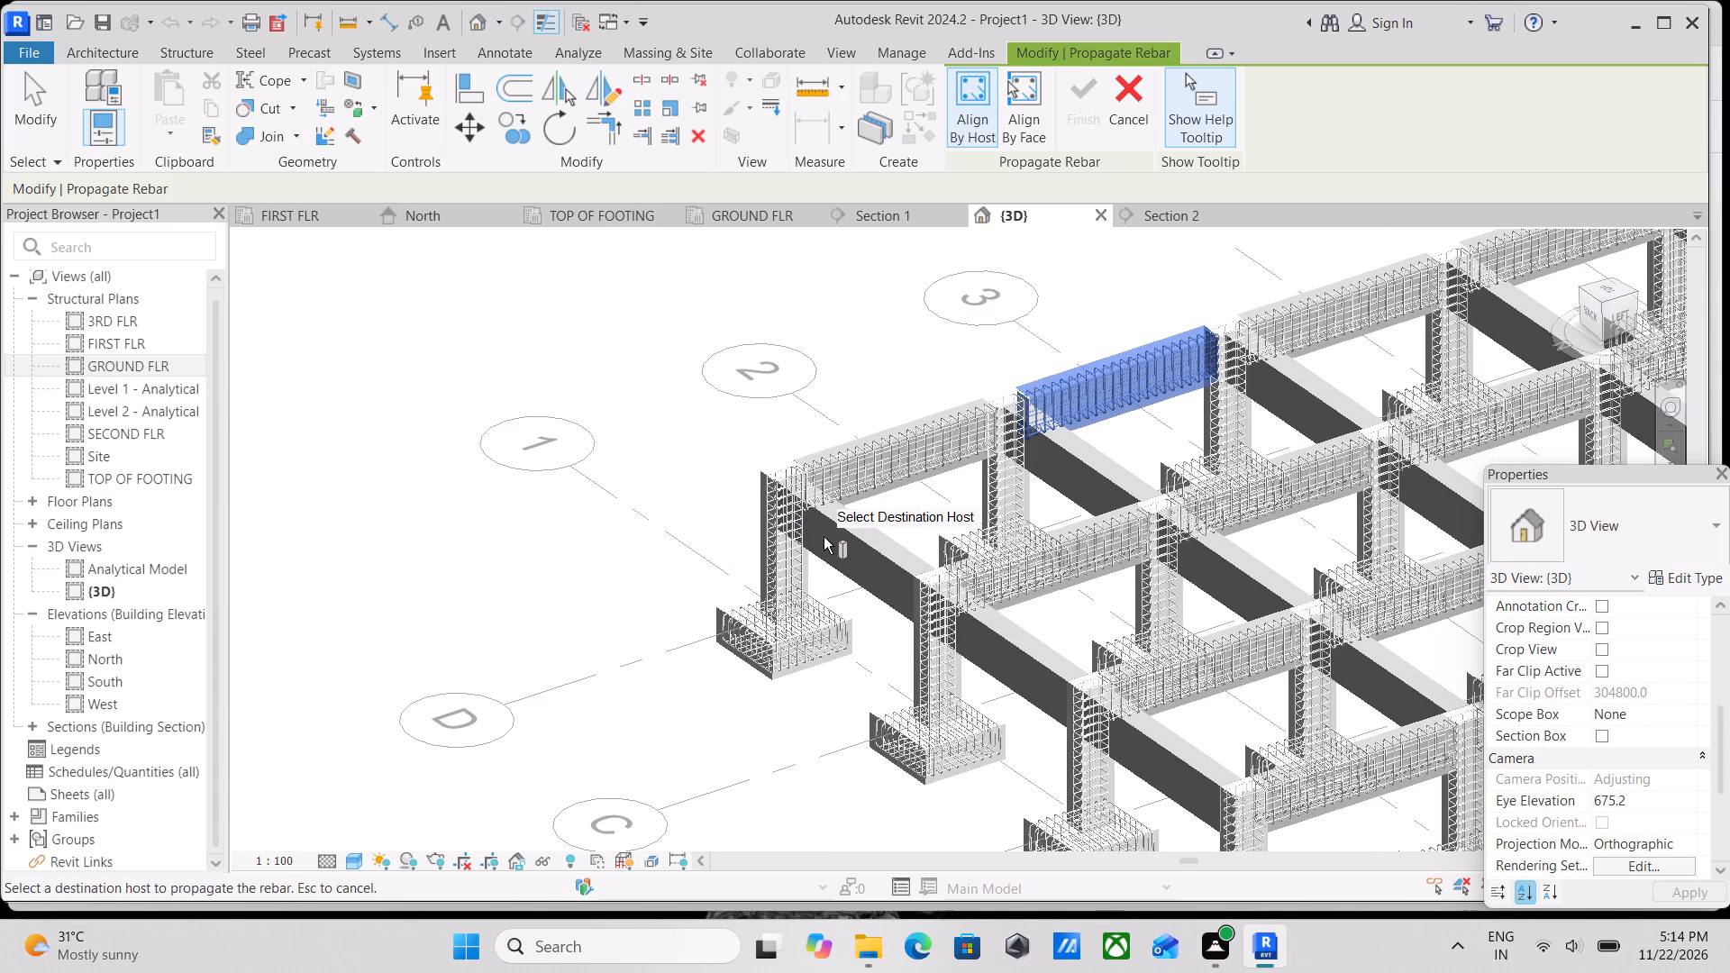
scroll(830, 545, up, 3)
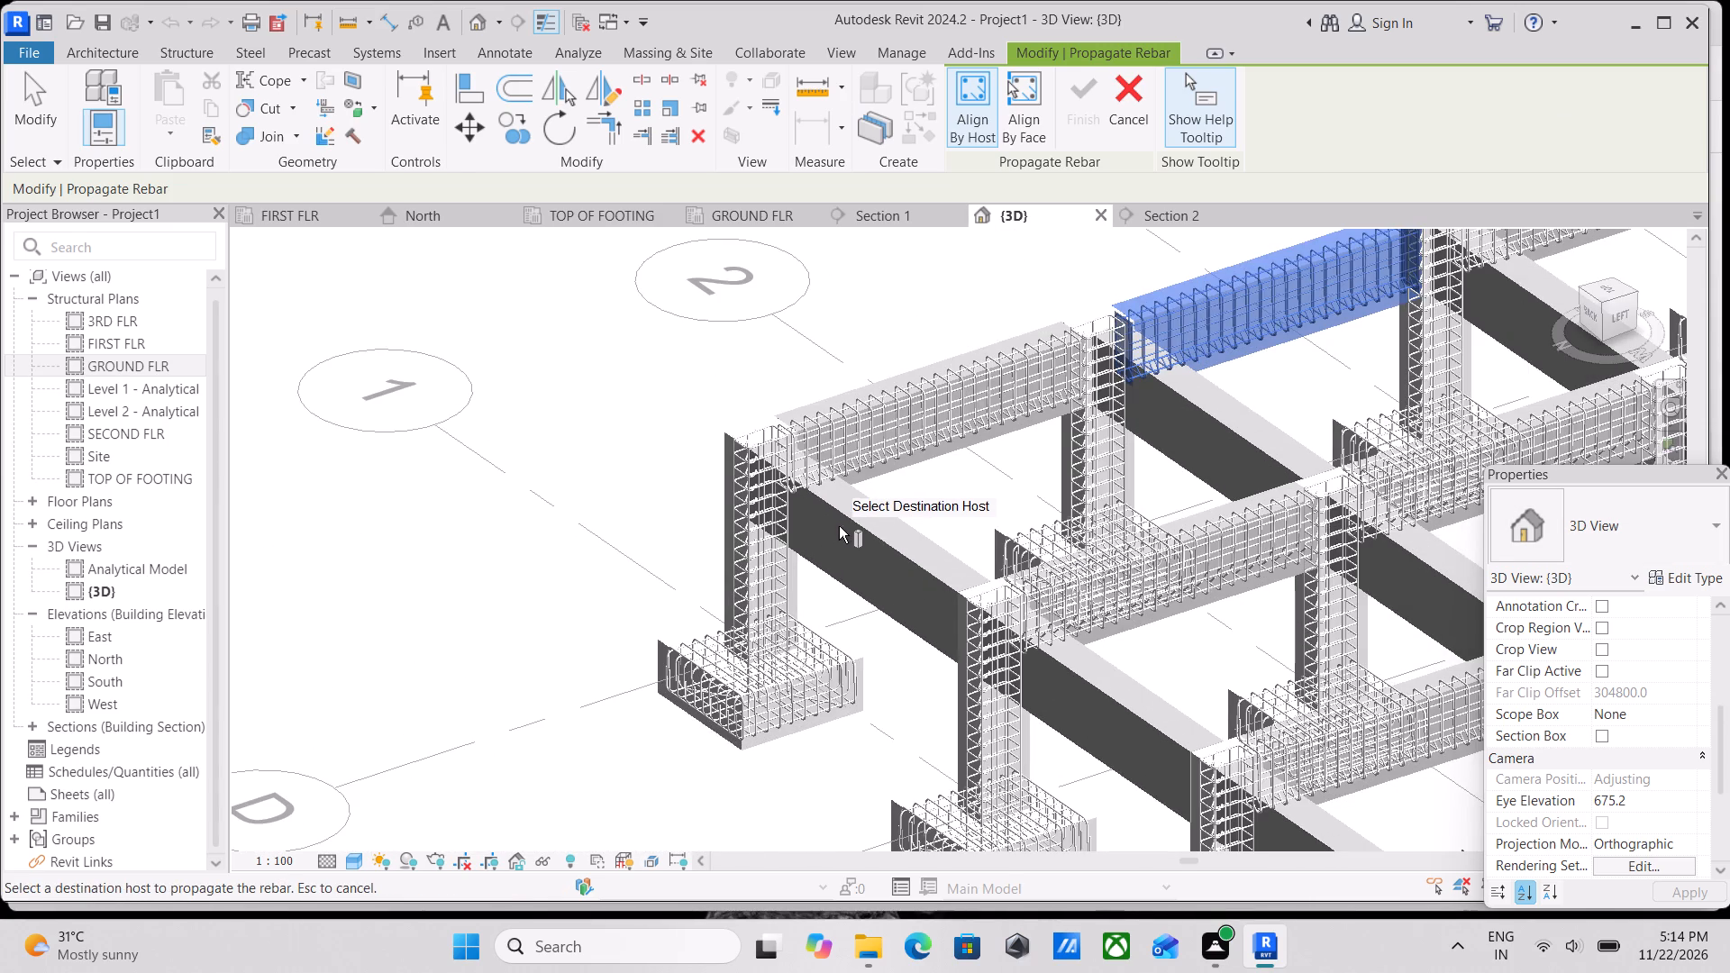
click(848, 510)
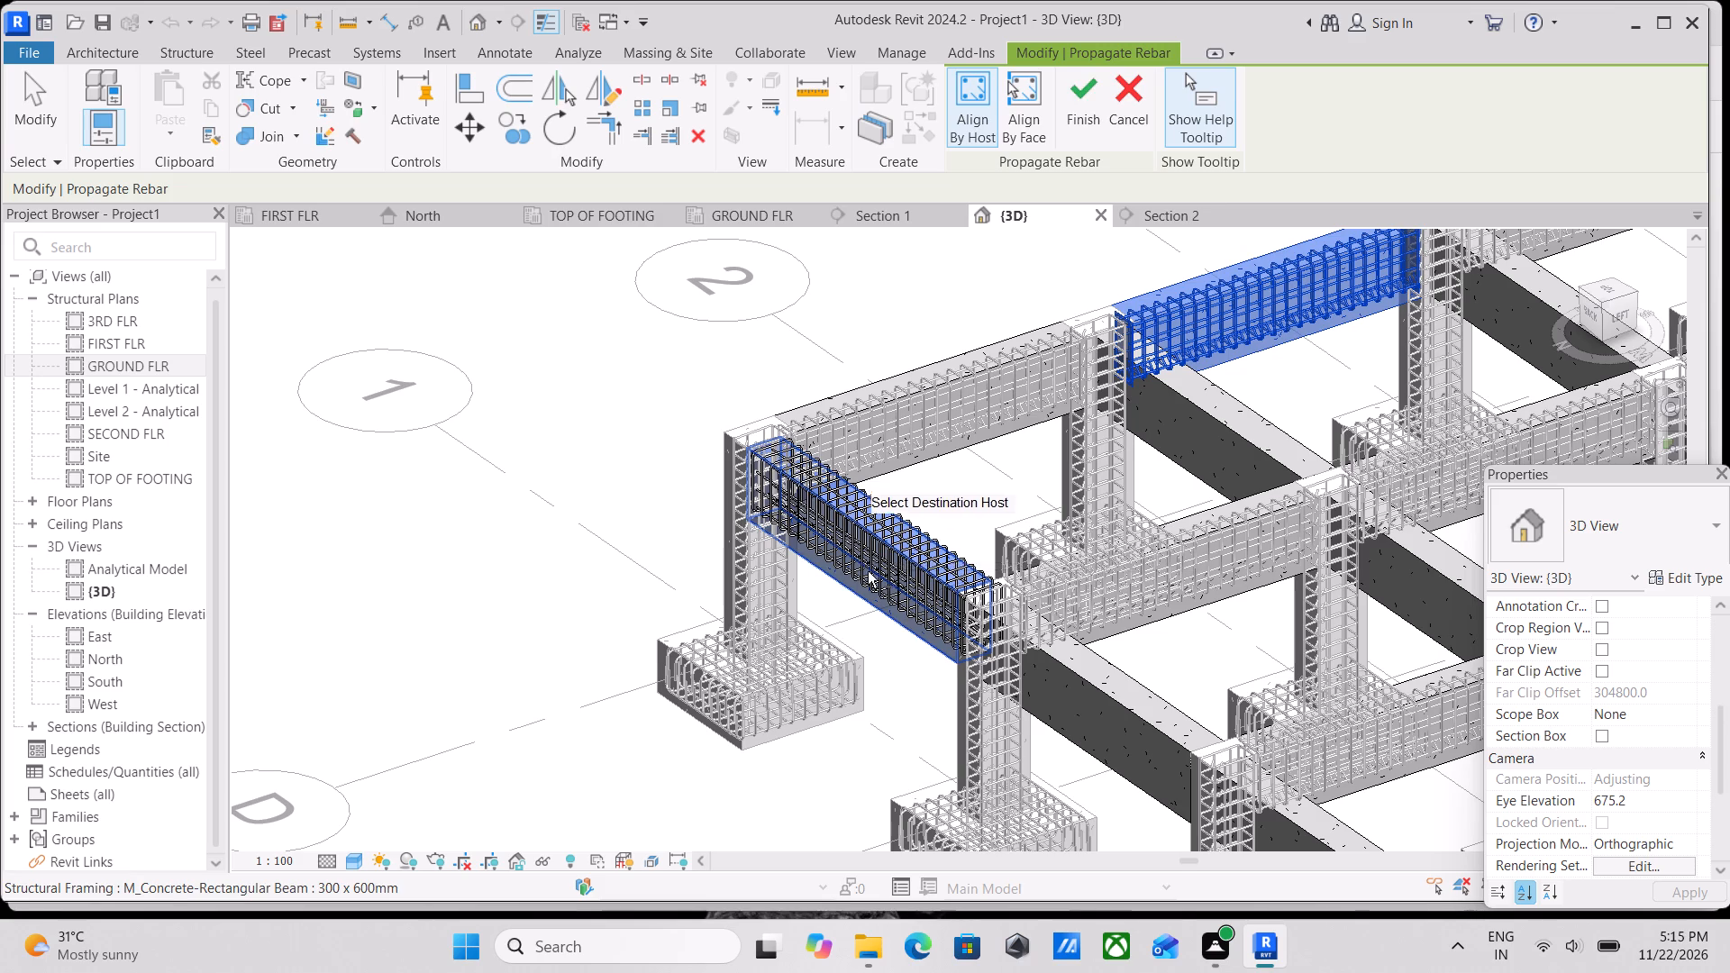
click(1071, 668)
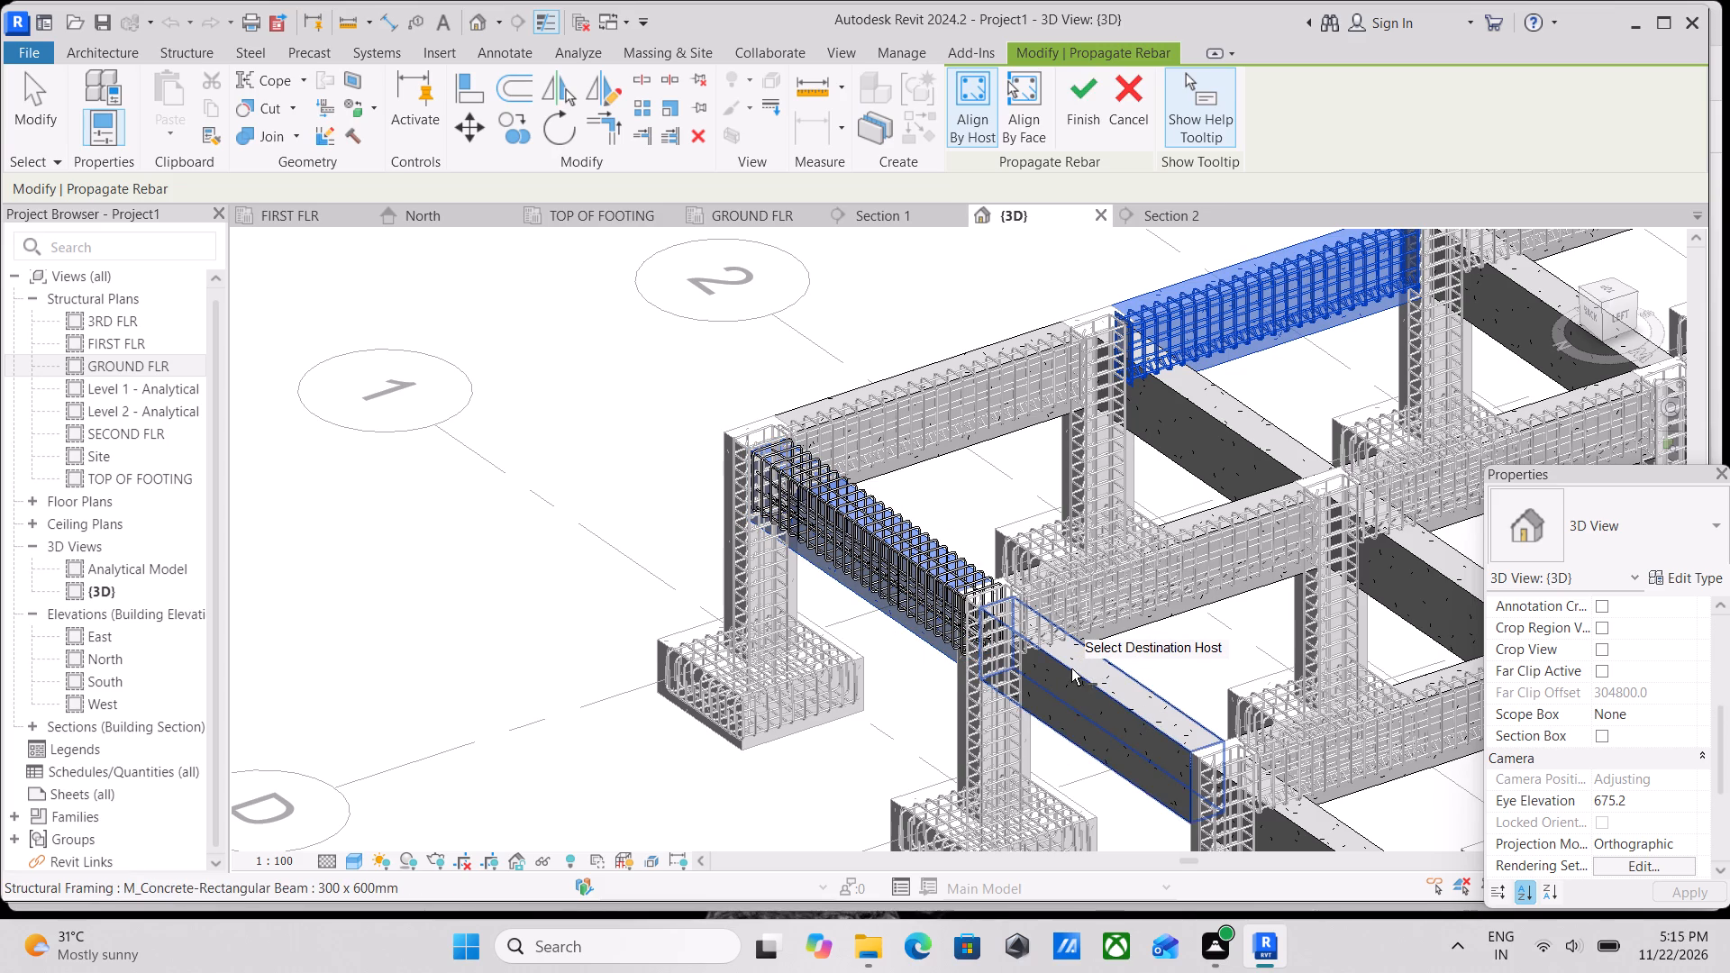
scroll(1071, 668, down, 2)
middle_drag(1071, 668, 990, 528)
scroll(990, 528, down, 1)
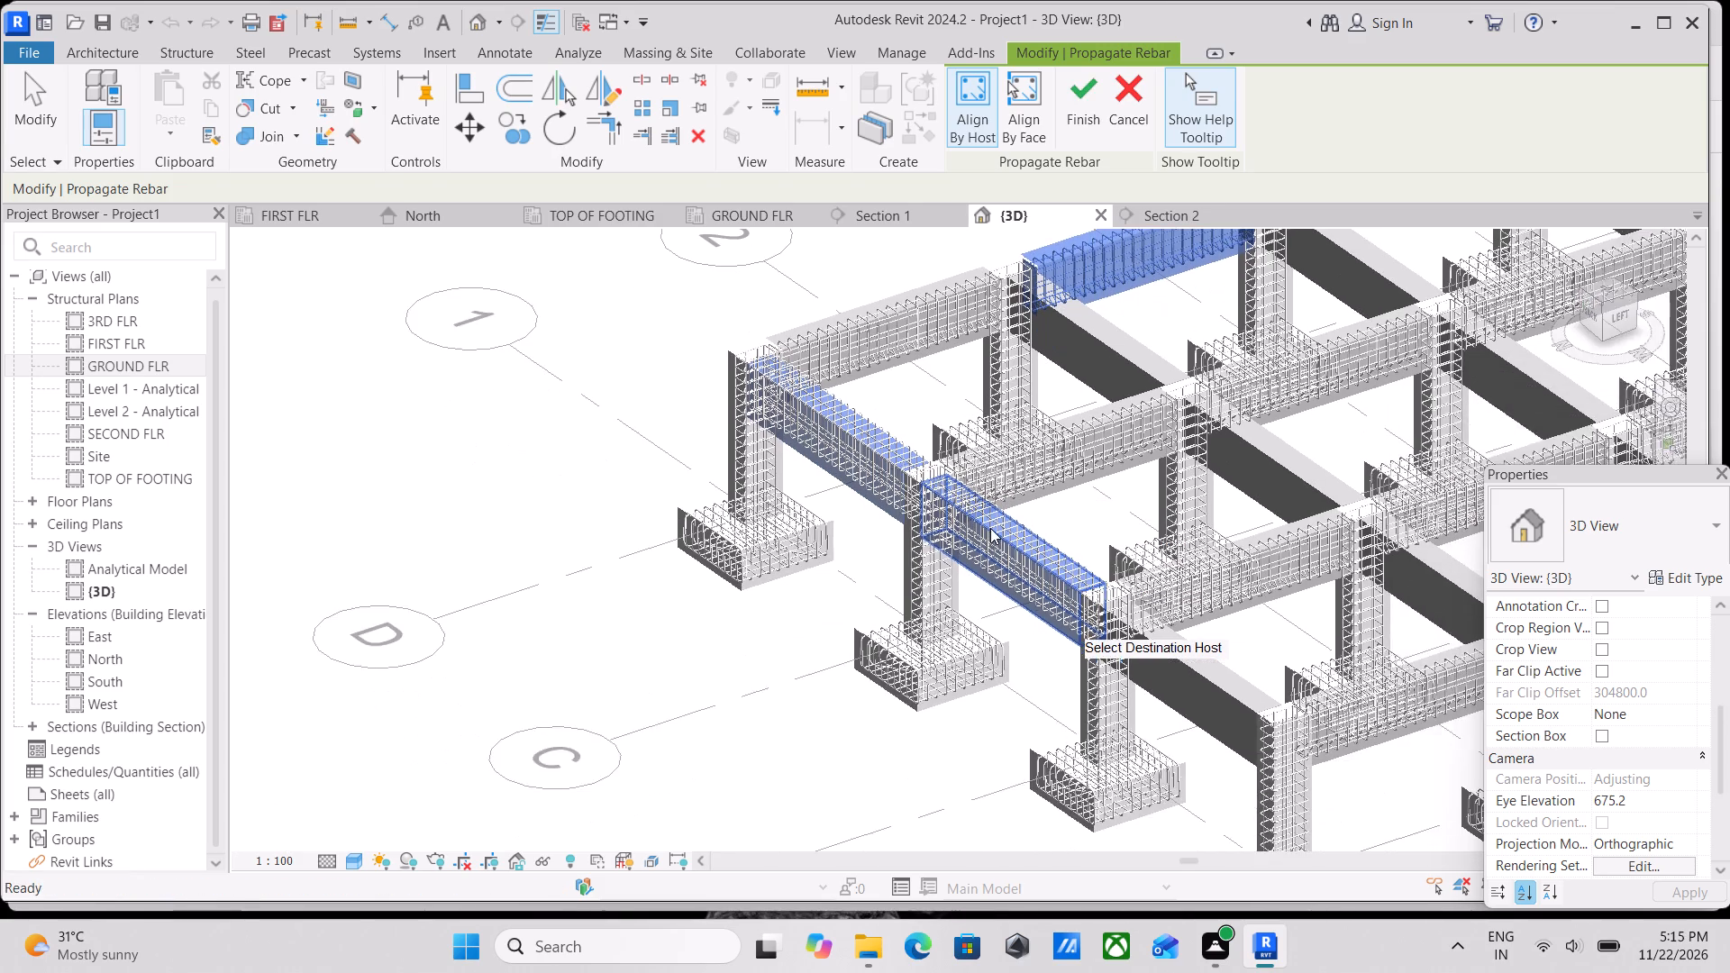
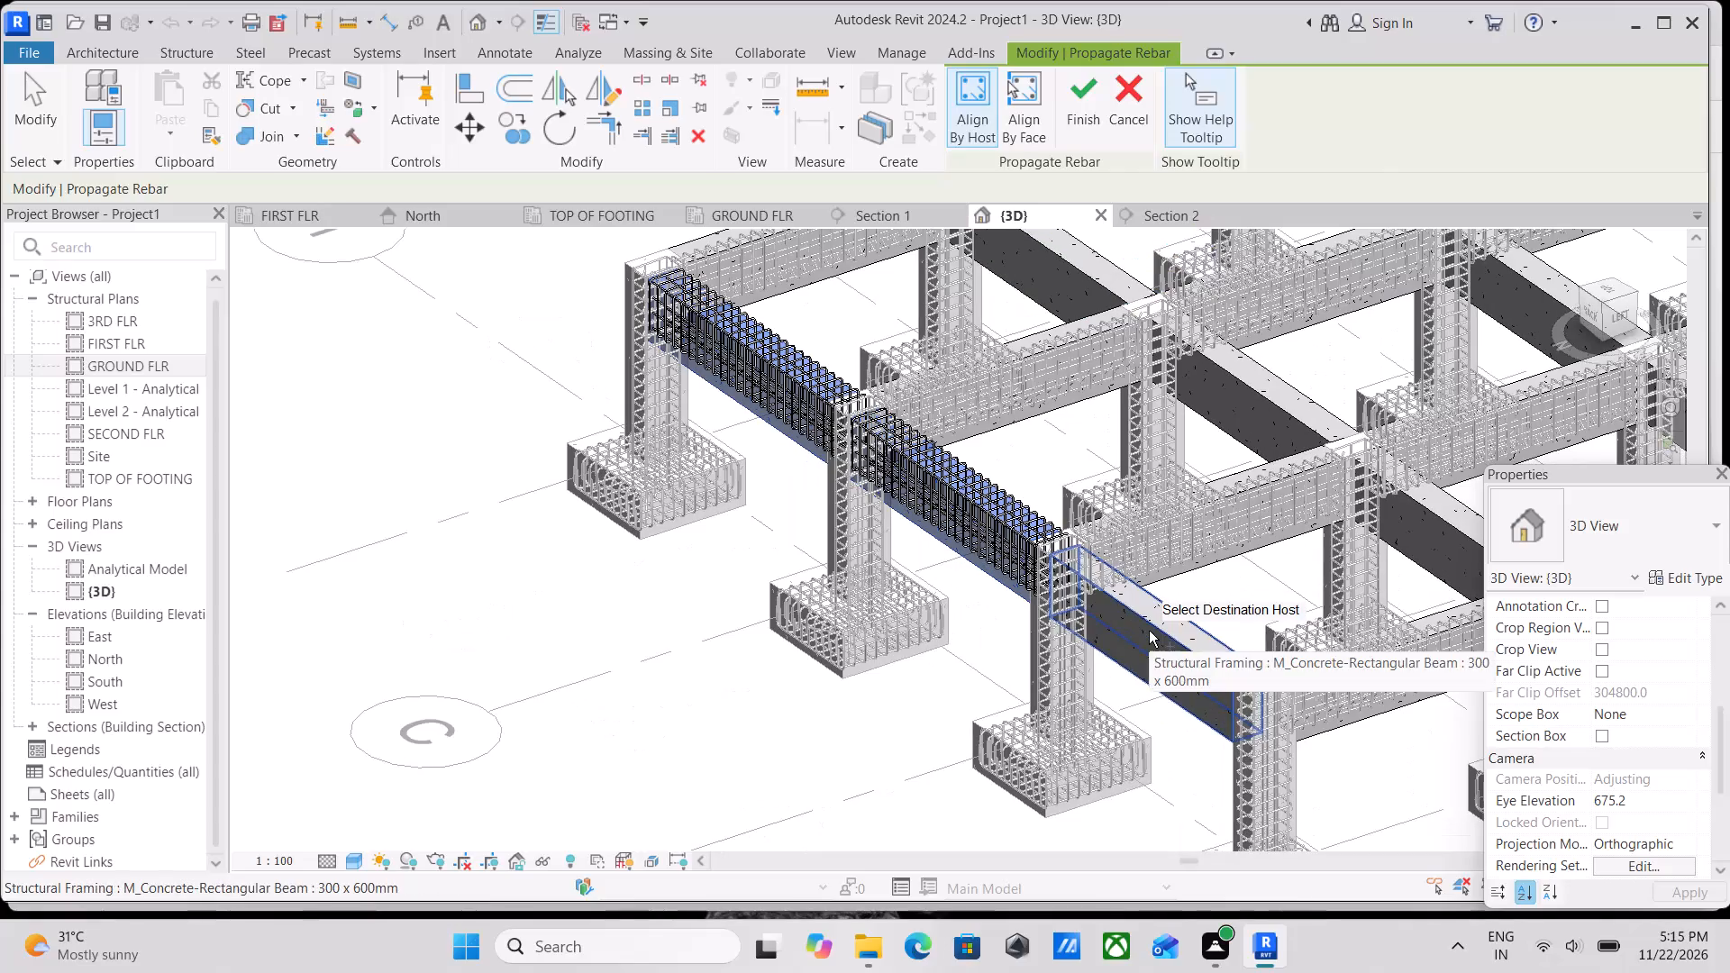
Add the remaining bare 300 x 600 mm beam on grid 1, between grids A and B, as a rebar propagation destination.
scroll(1149, 631, up, 1)
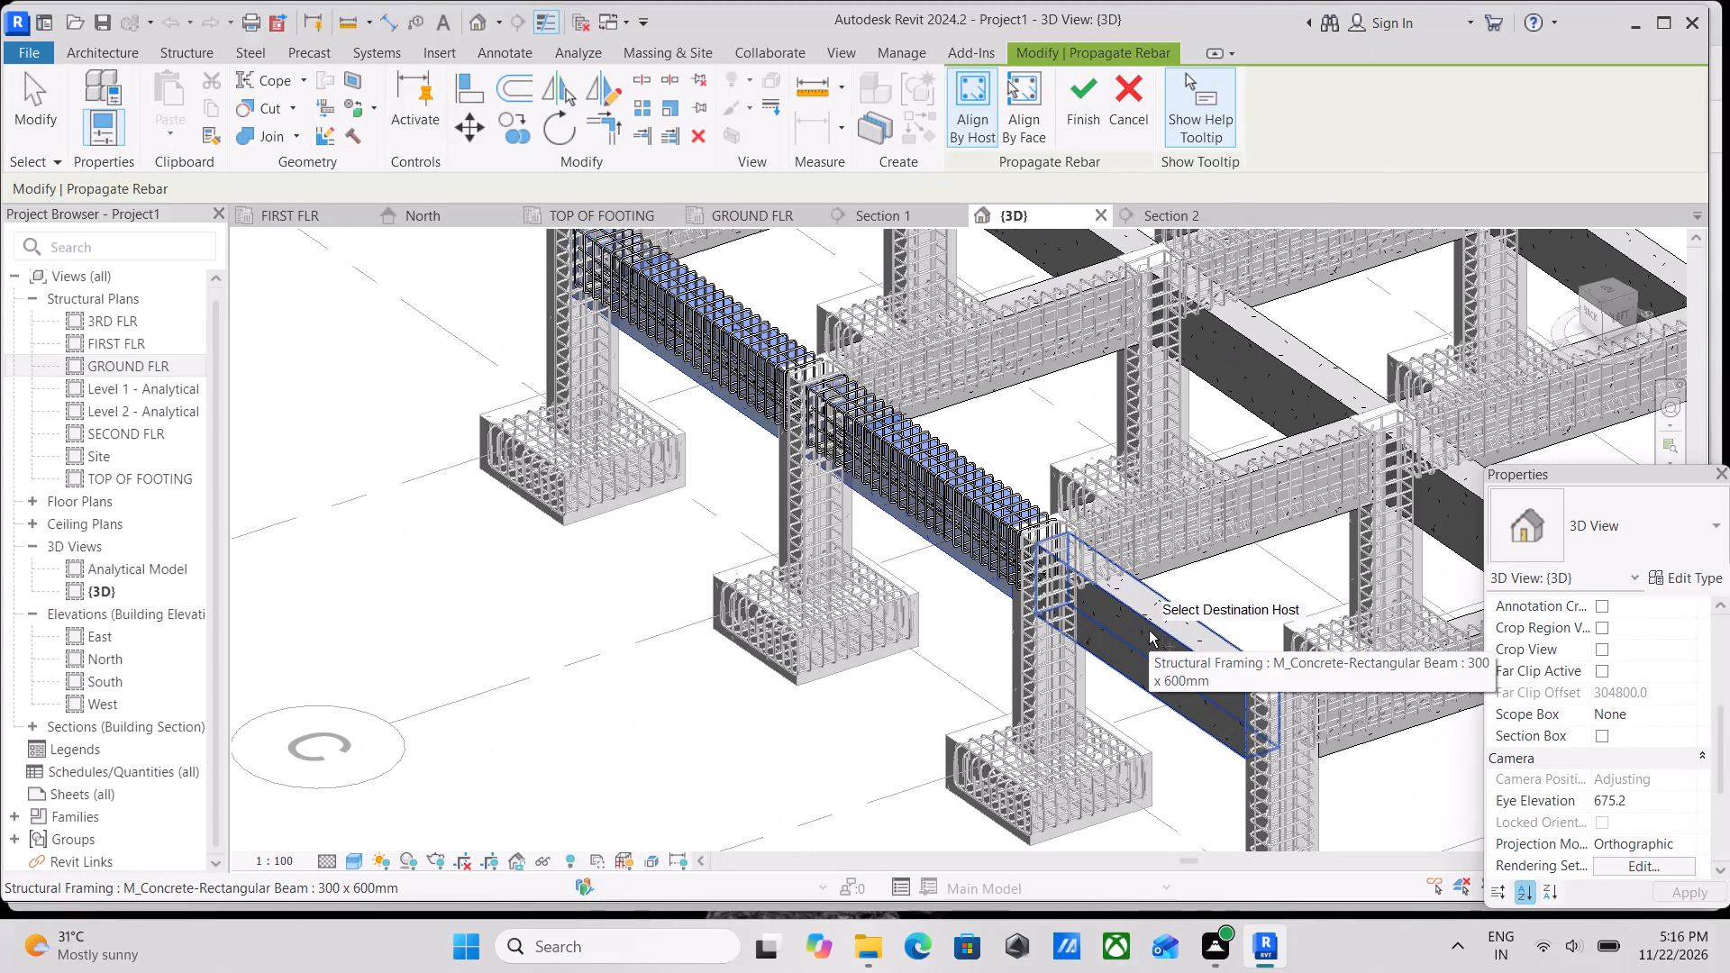
scroll(1149, 631, up, 2)
scroll(1149, 631, down, 3)
middle_drag(1142, 626, 962, 562)
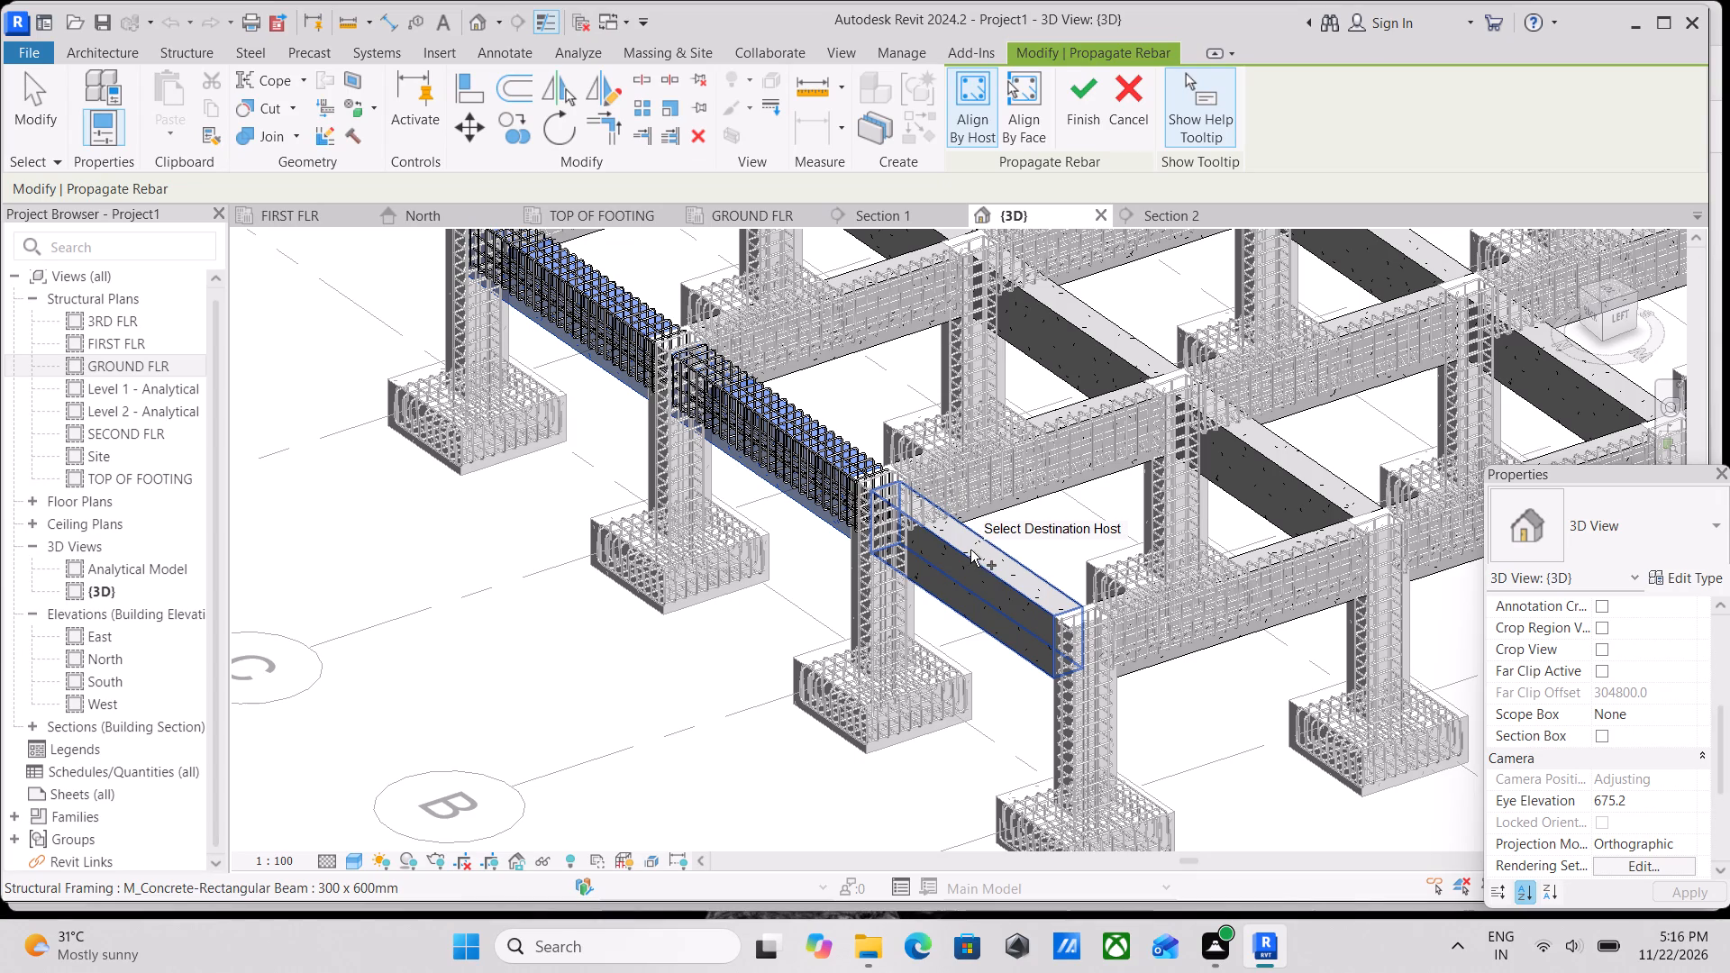
click(970, 550)
Add the three bare 300 x 600 mm beams along grid 2, from grid A to grid D, as rebar propagation destinations.
scroll(970, 550, down, 2)
middle_drag(962, 551, 946, 613)
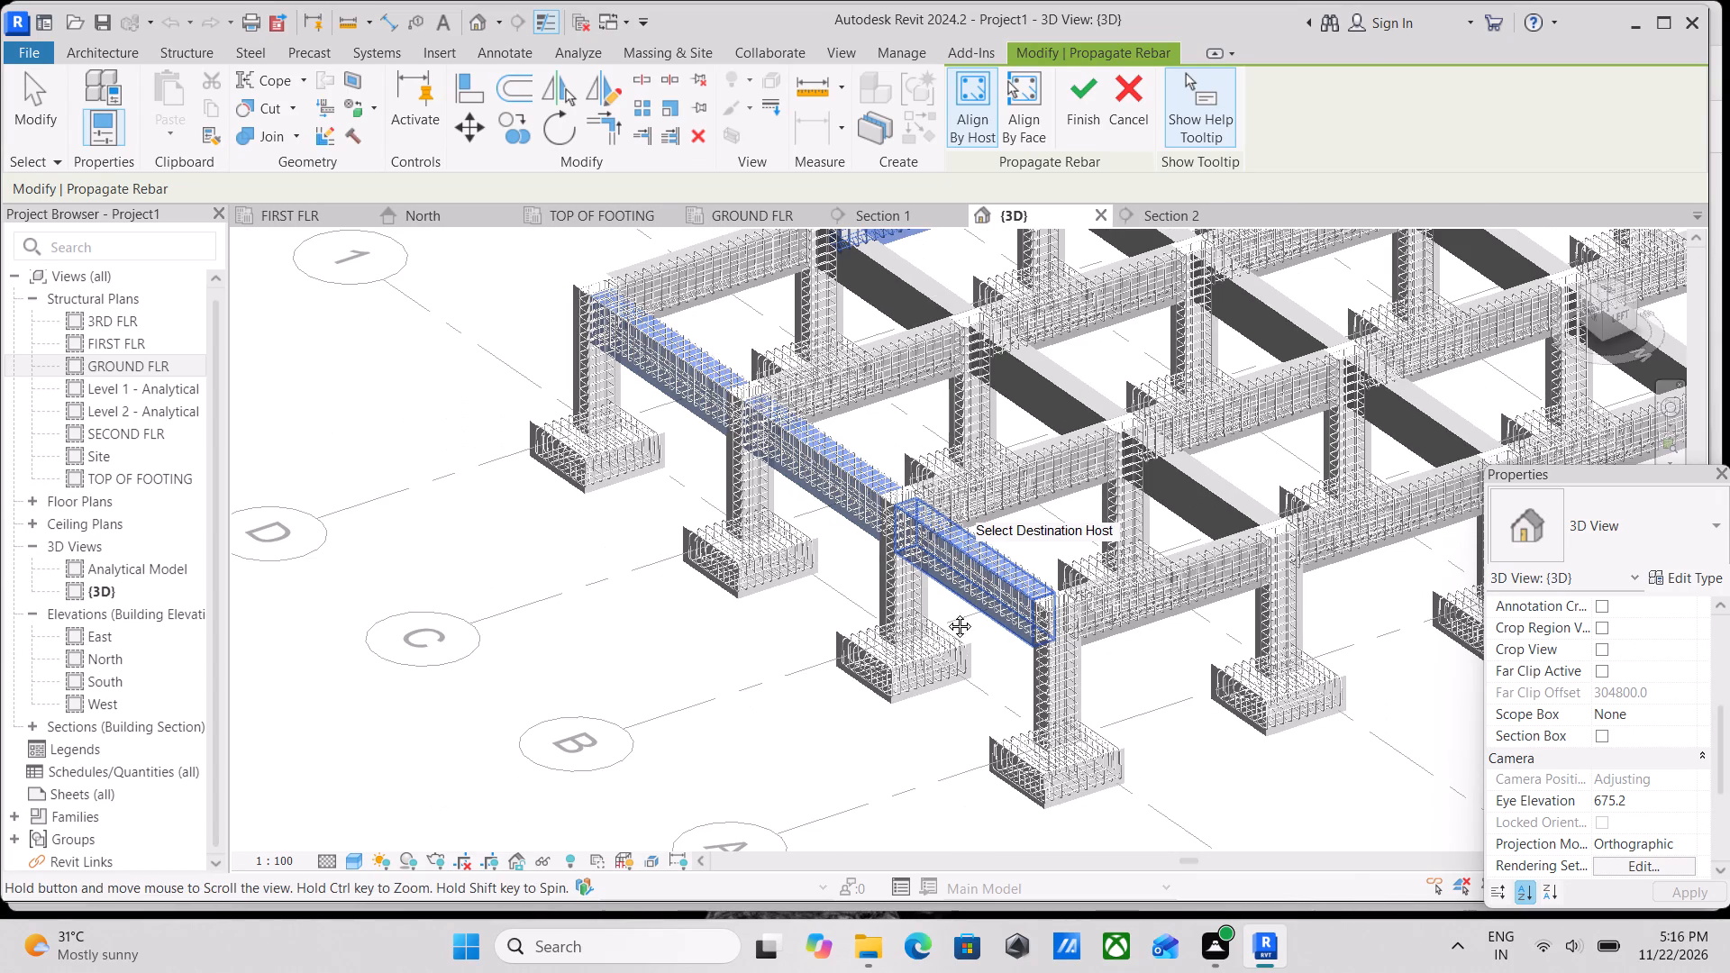
middle_drag(946, 613, 857, 706)
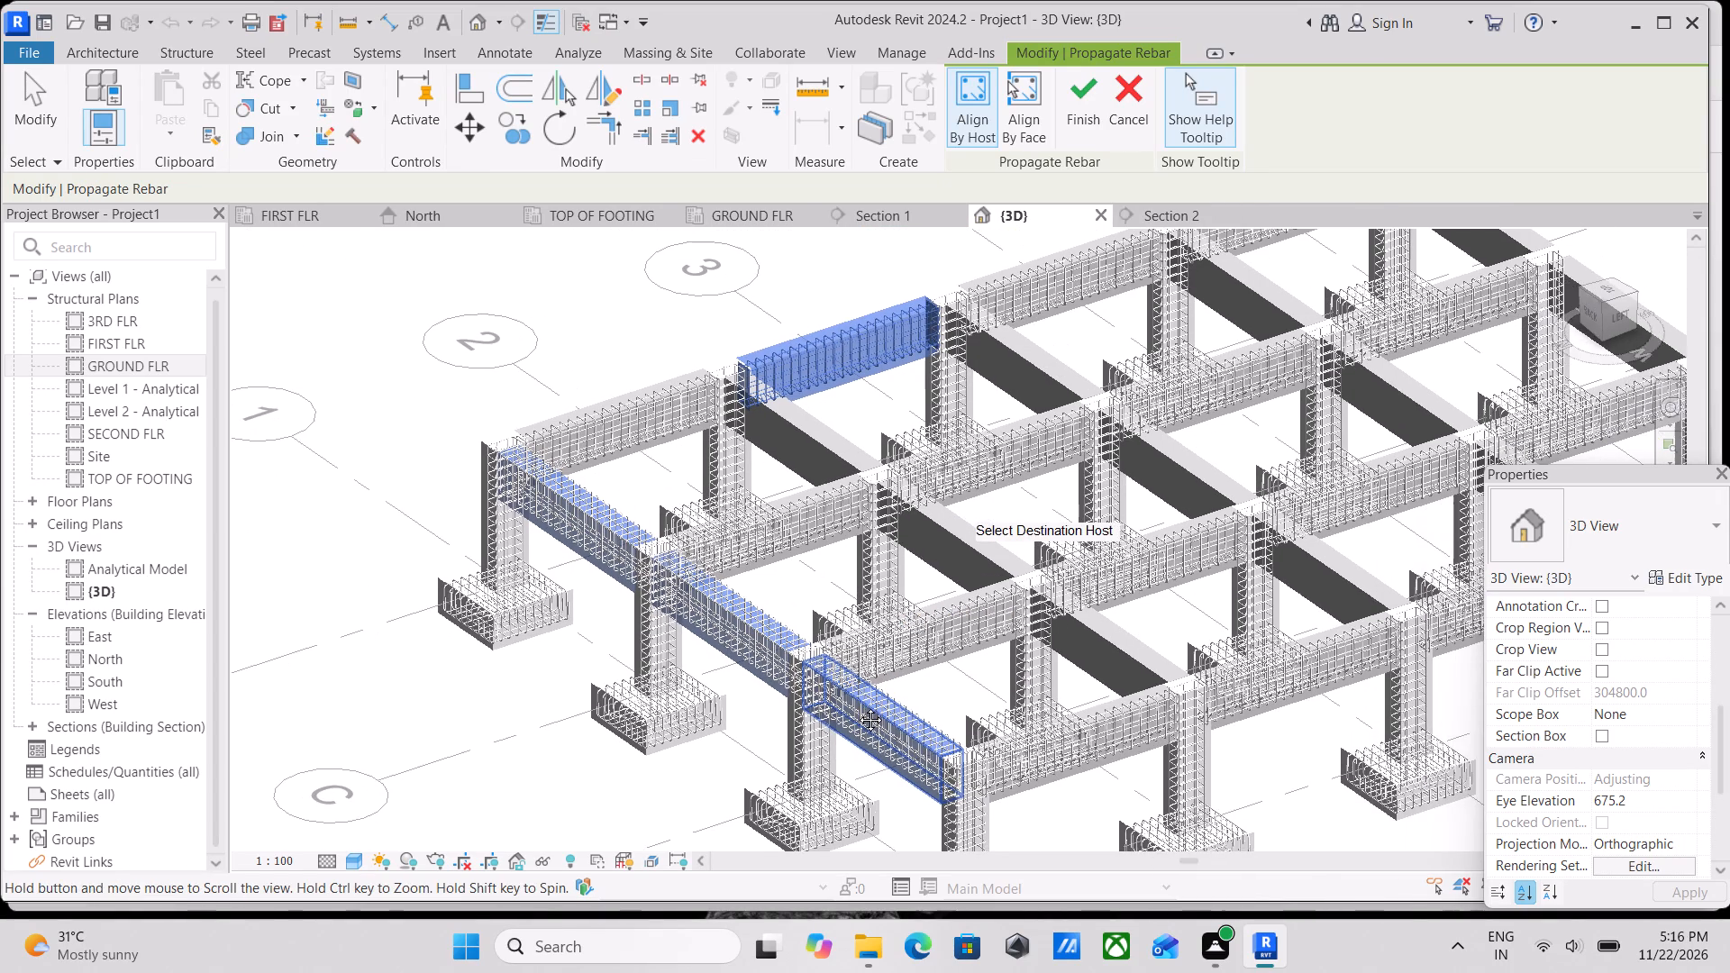
middle_drag(857, 706, 819, 704)
scroll(1149, 623, up, 2)
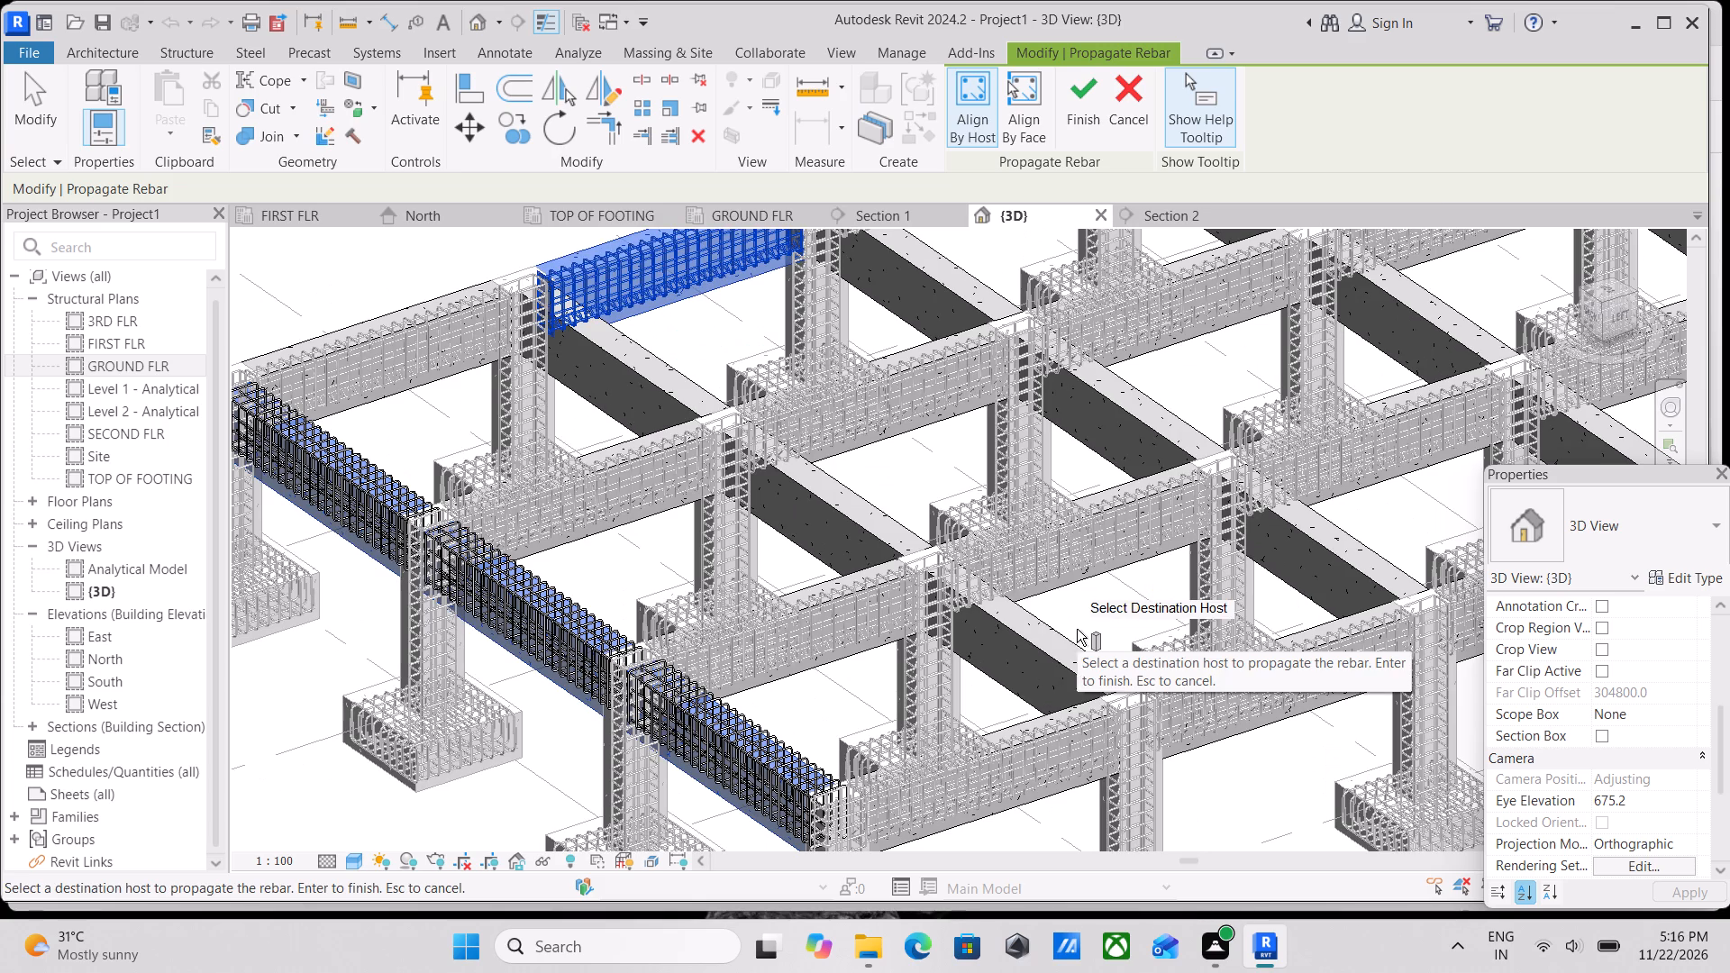
scroll(1006, 650, up, 3)
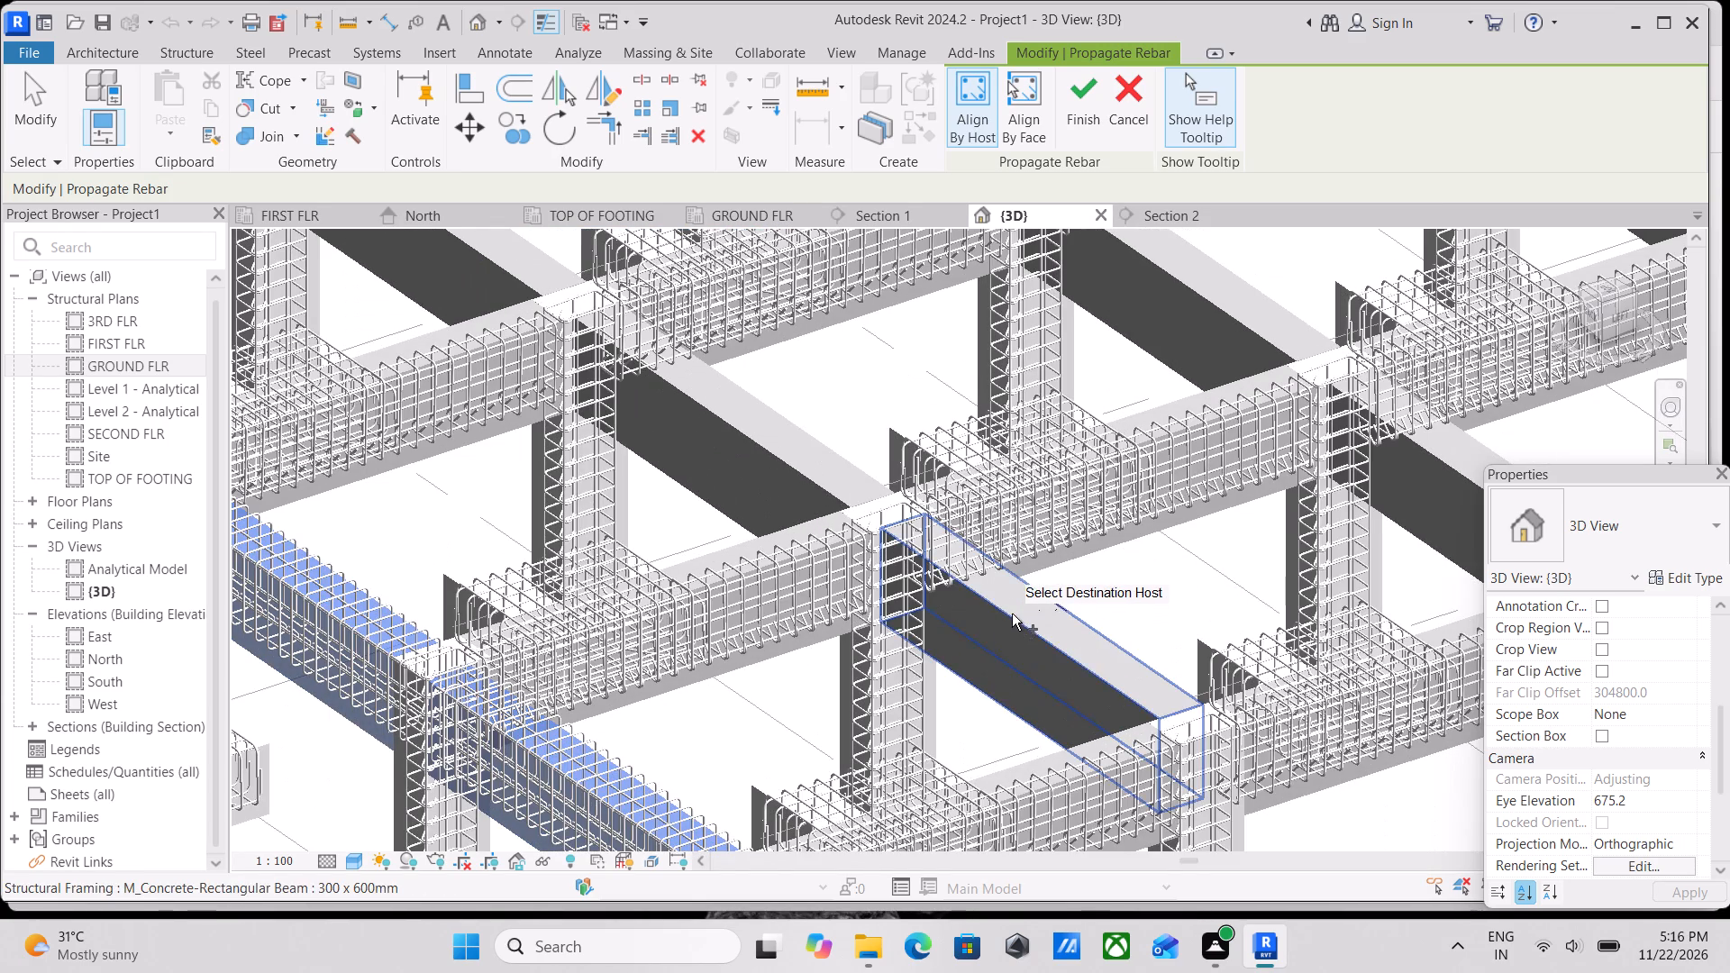
click(1012, 614)
scroll(1012, 614, down, 2)
middle_drag(1014, 616, 1048, 643)
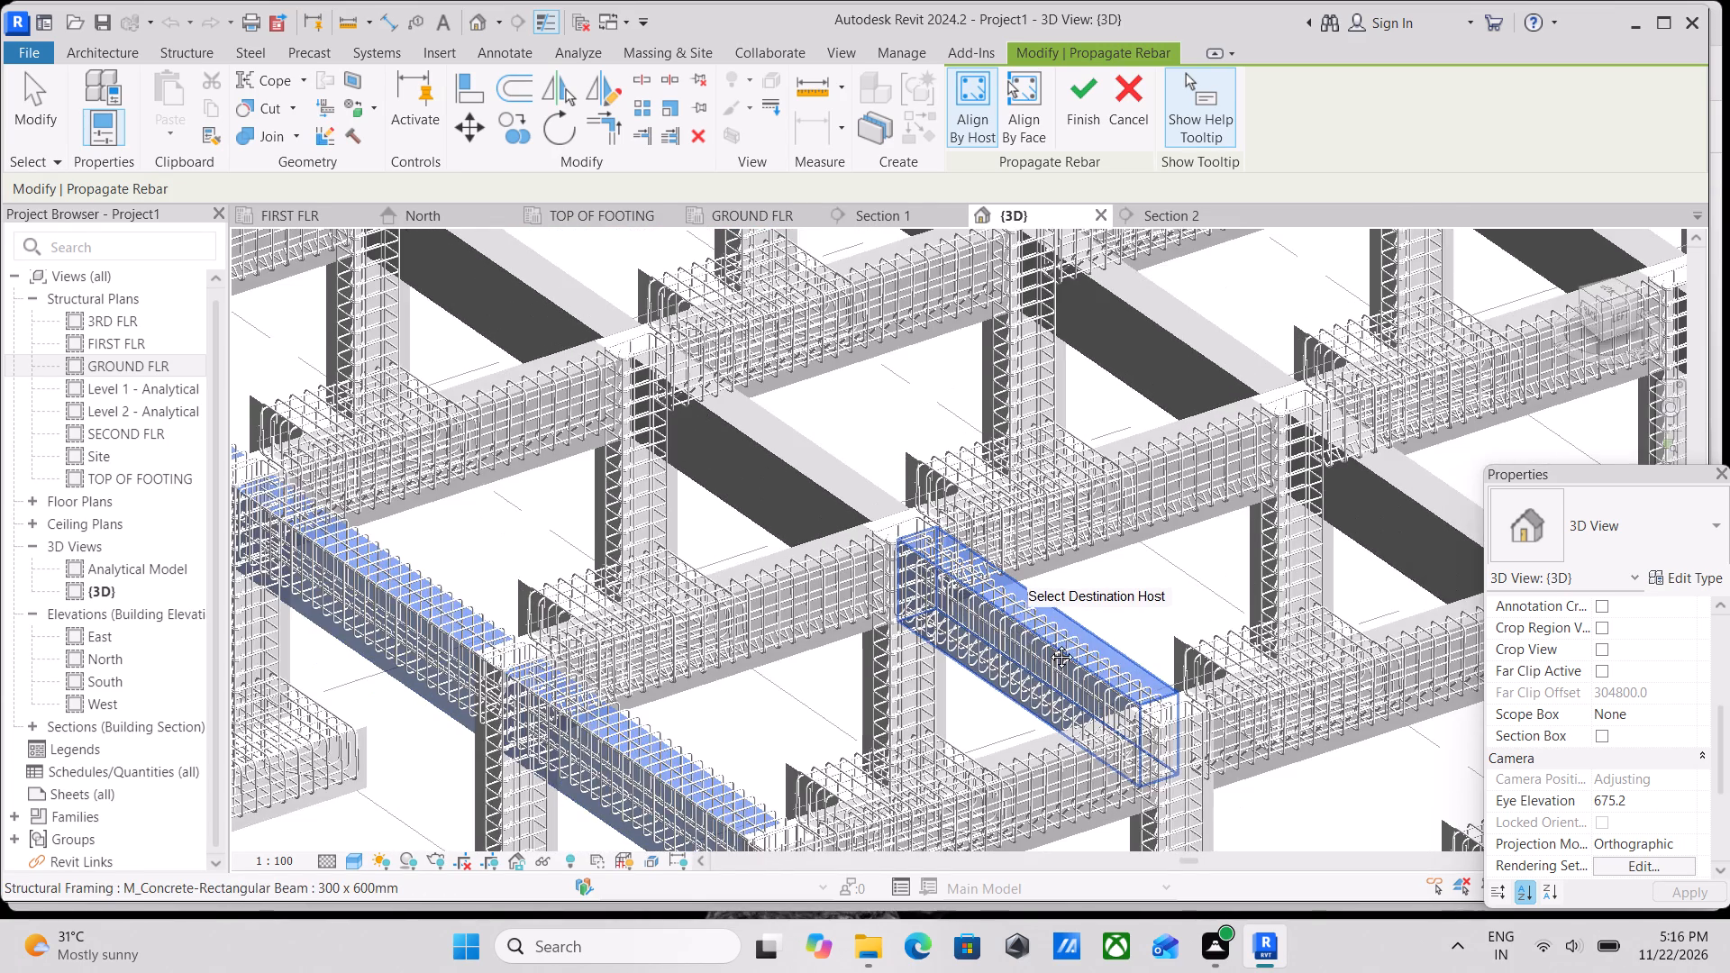
middle_drag(1048, 643, 1141, 744)
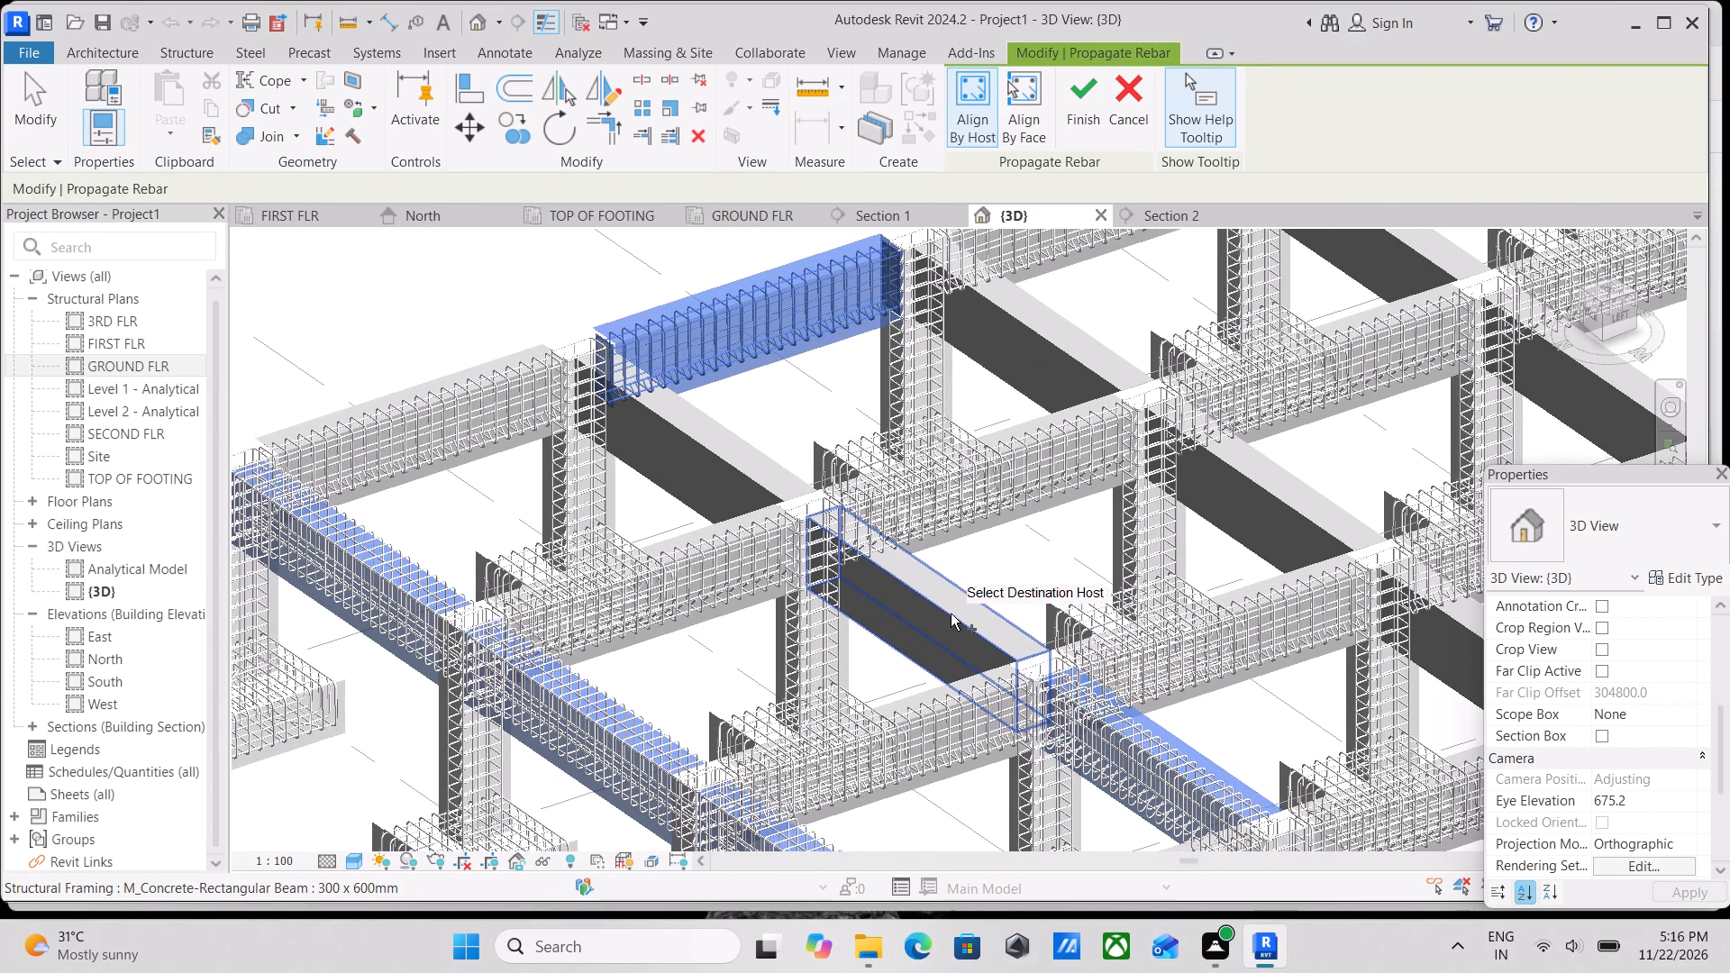
click(943, 611)
scroll(943, 611, down, 1)
middle_drag(943, 611, 1038, 658)
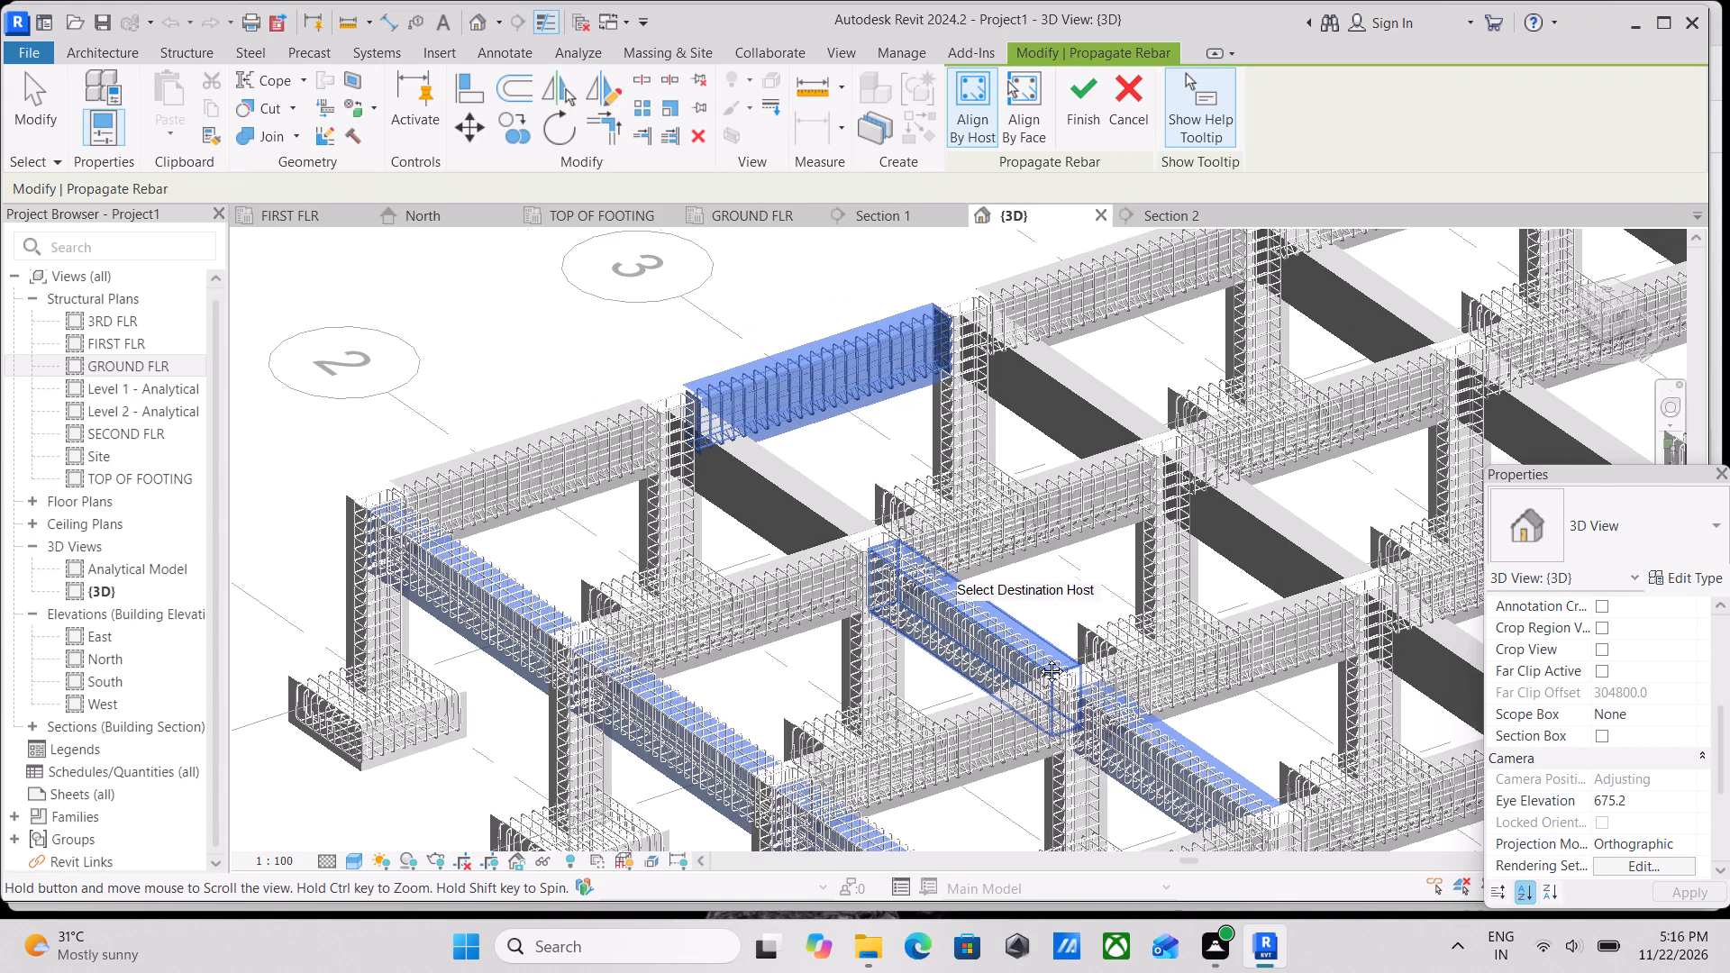
middle_drag(1038, 658, 1088, 701)
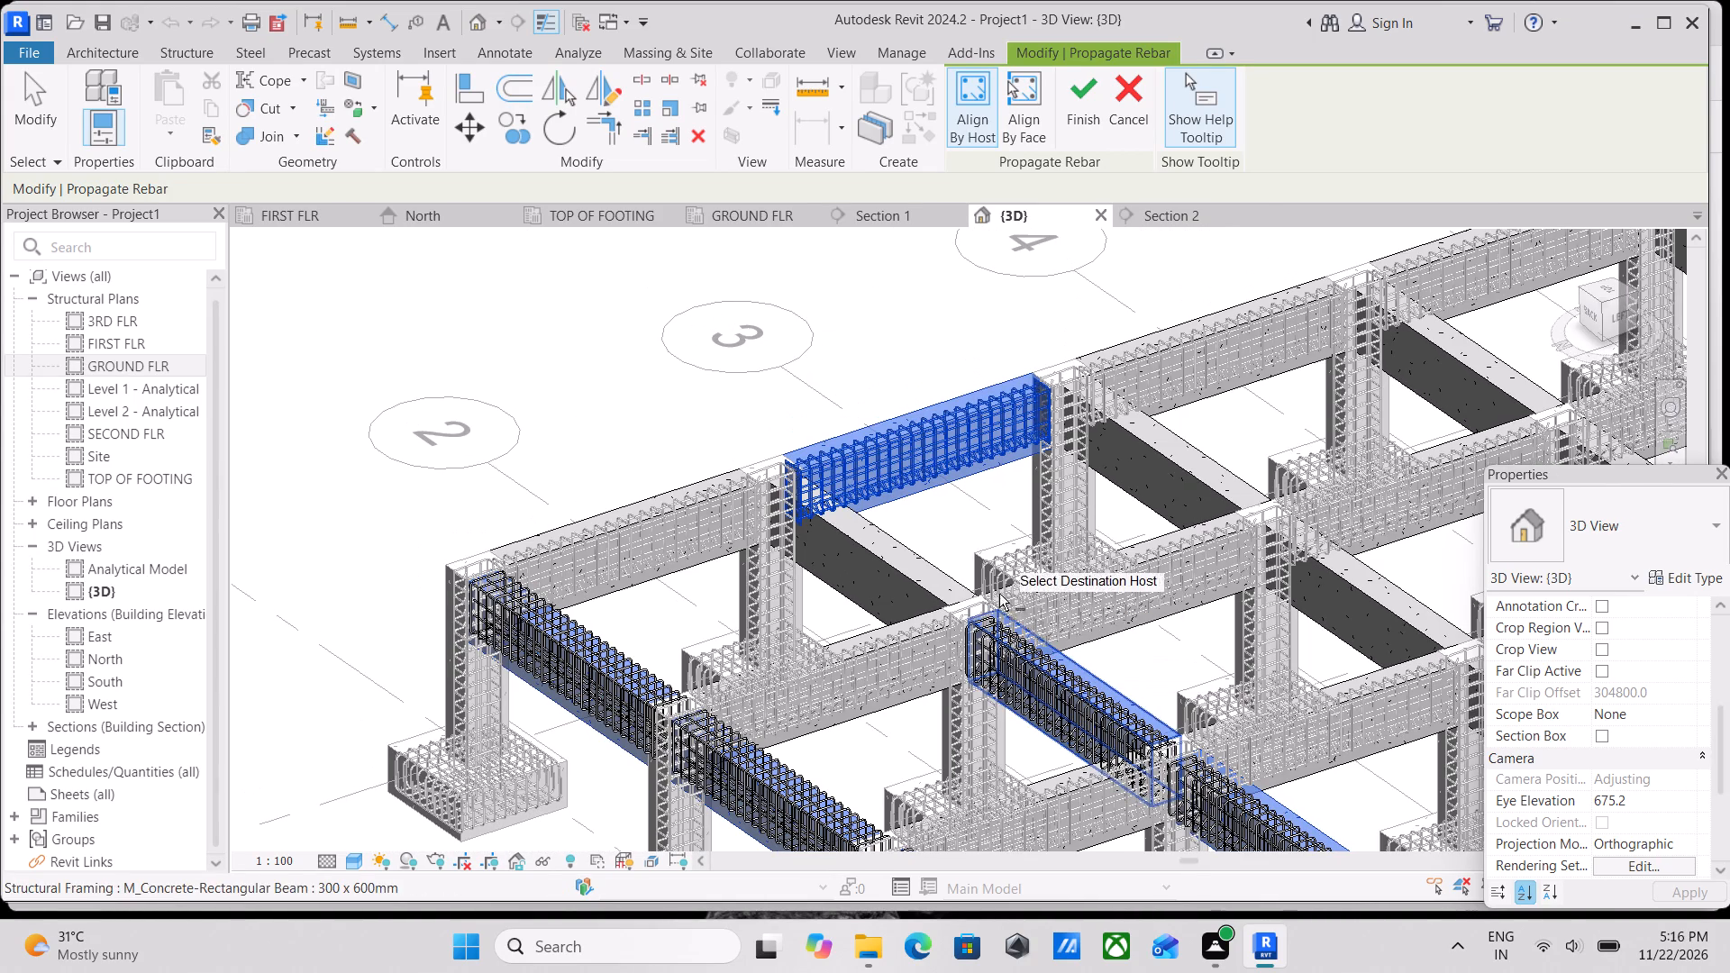
click(897, 559)
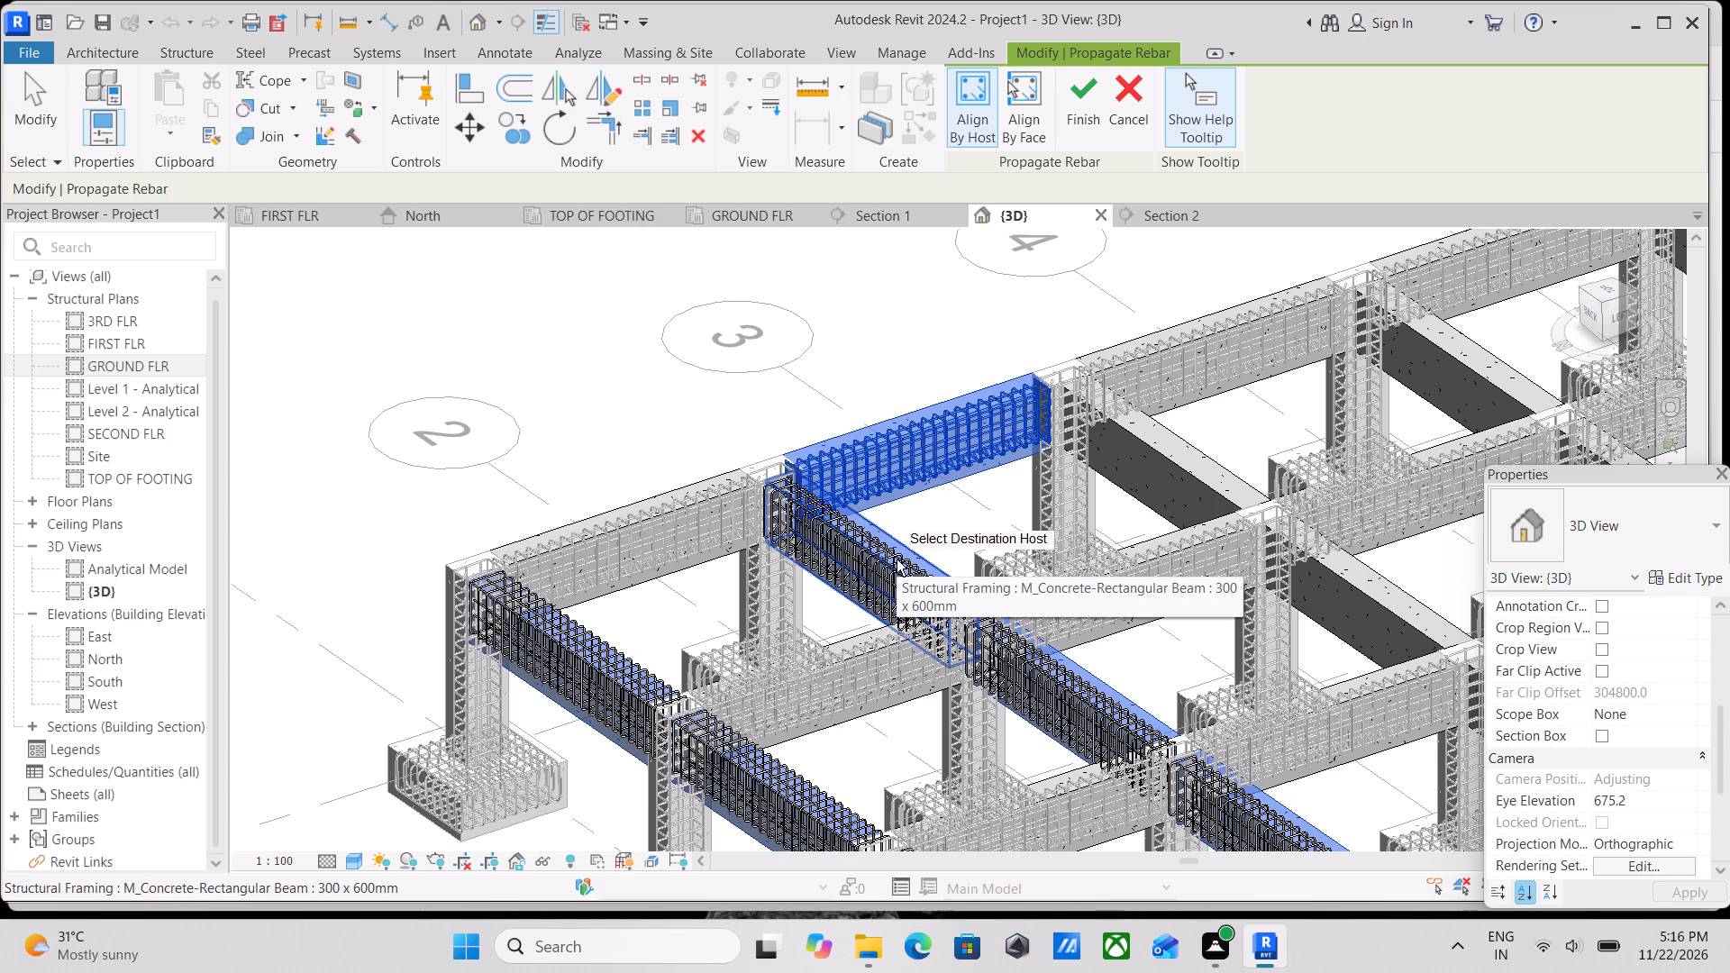
Add the three bare 300 x 600 mm beams along grid 3, from grid D to grid A, as rebar propagation destinations.
click(1147, 449)
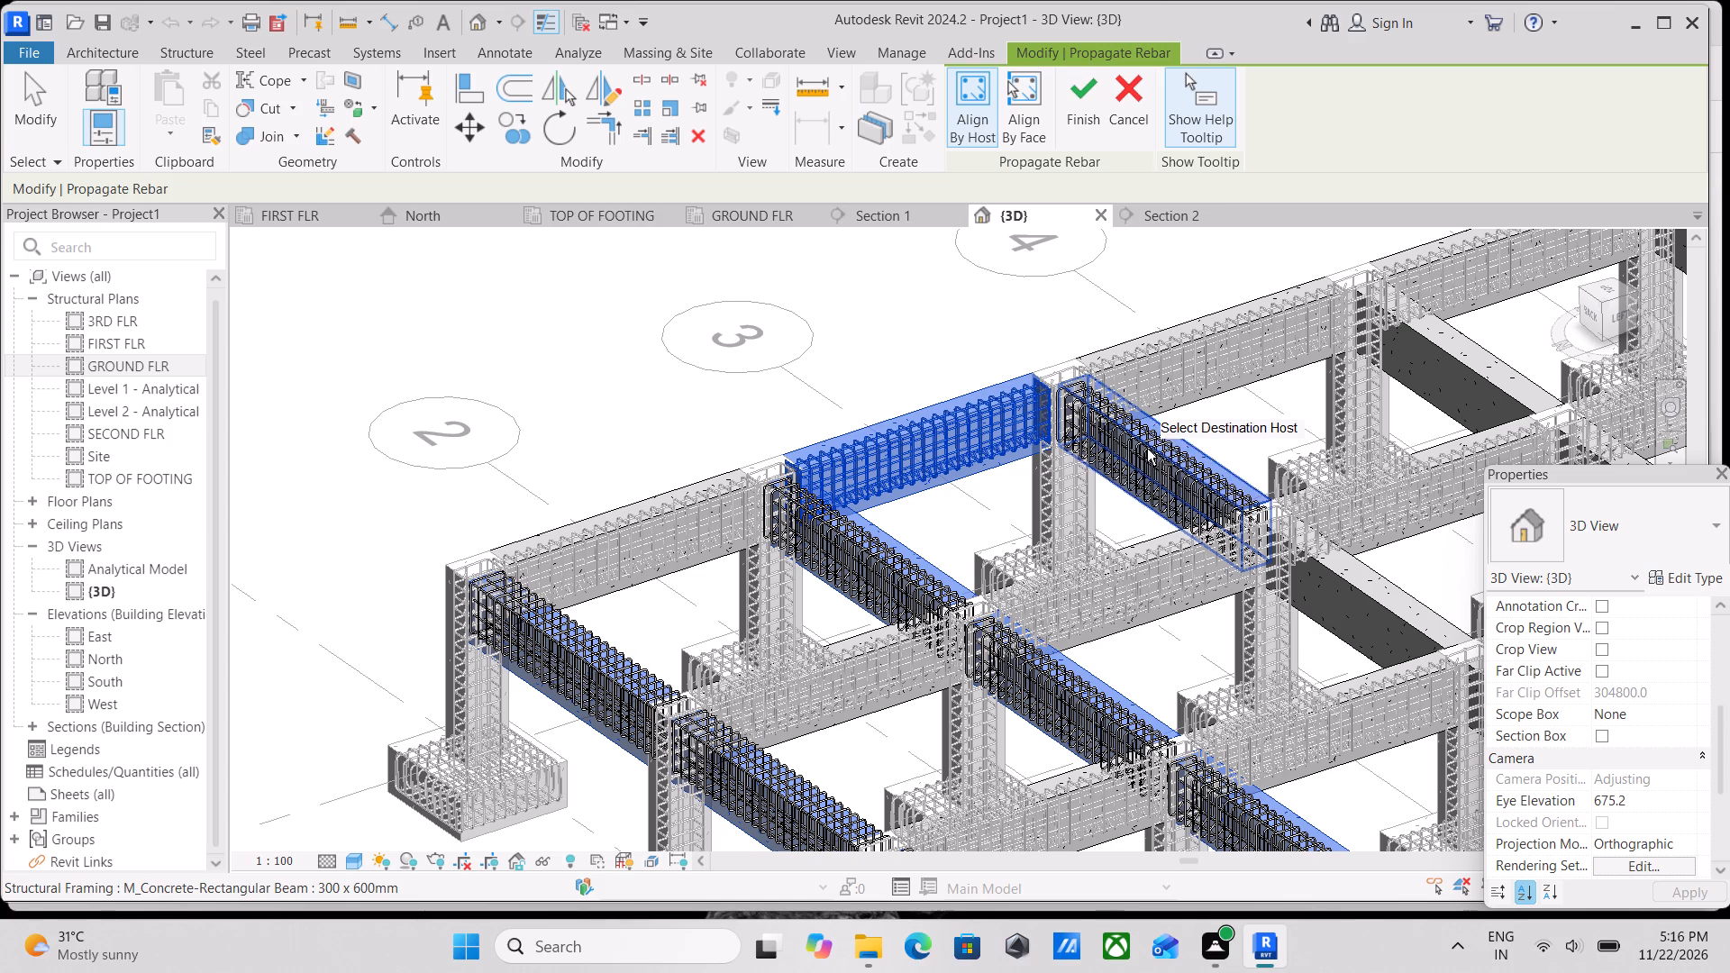
scroll(1262, 550, down, 2)
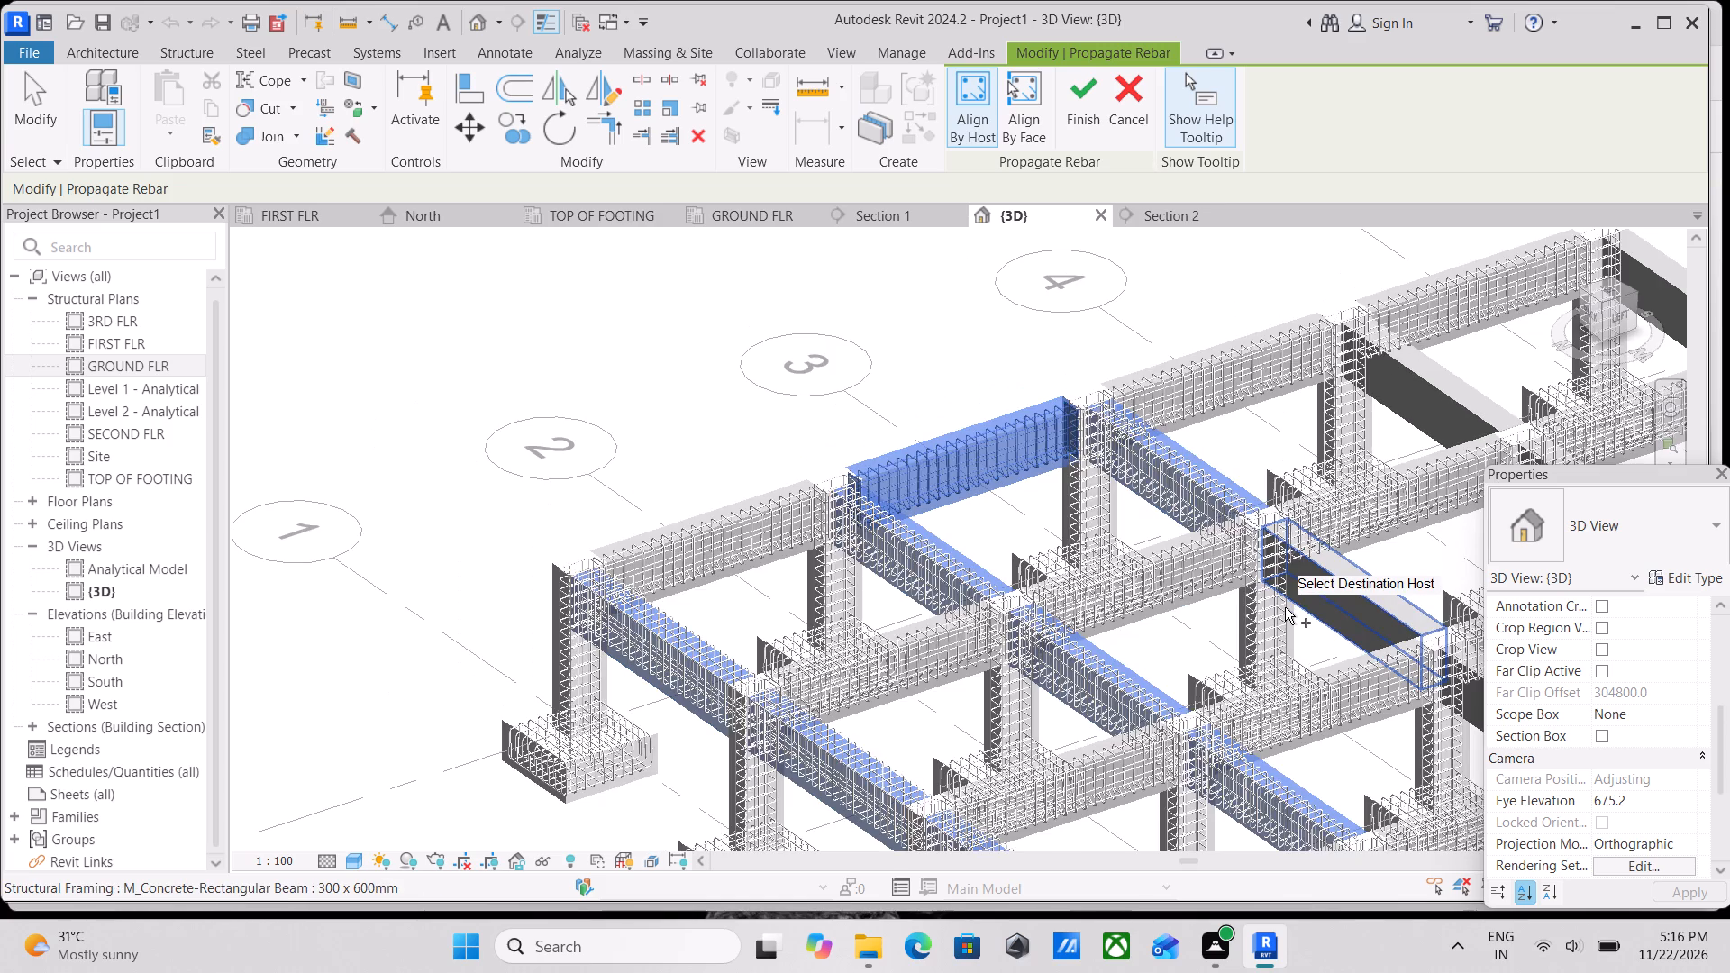
middle_drag(1280, 606, 1052, 600)
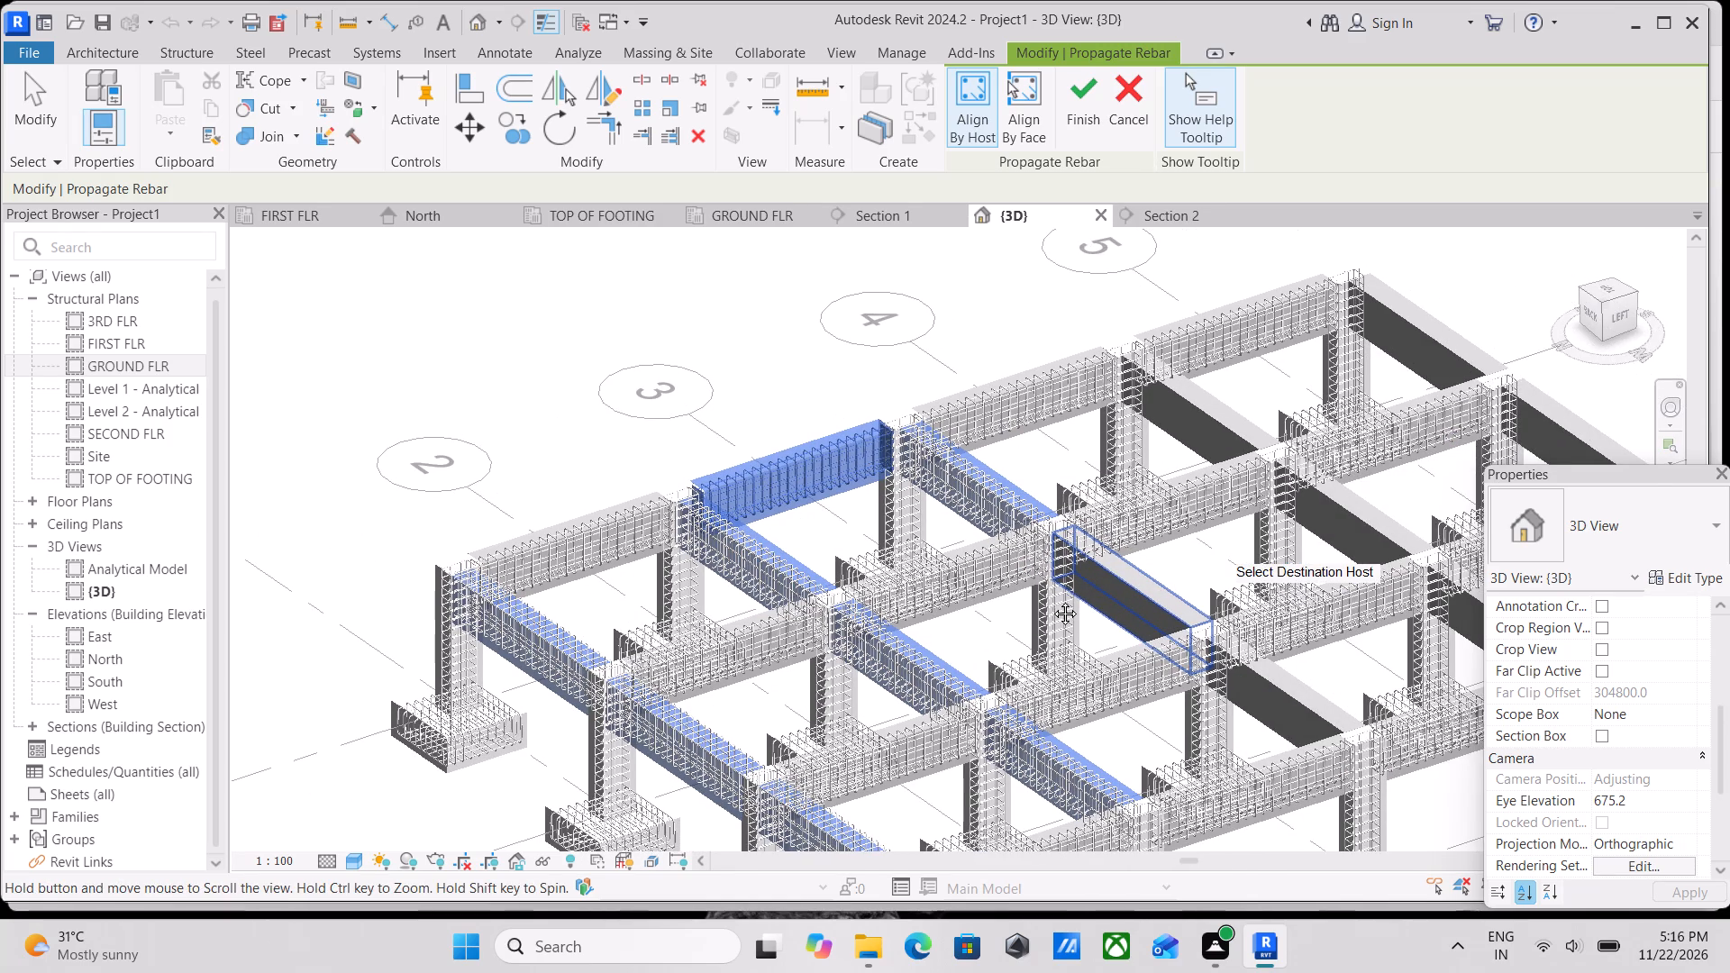
middle_drag(1052, 600, 1060, 609)
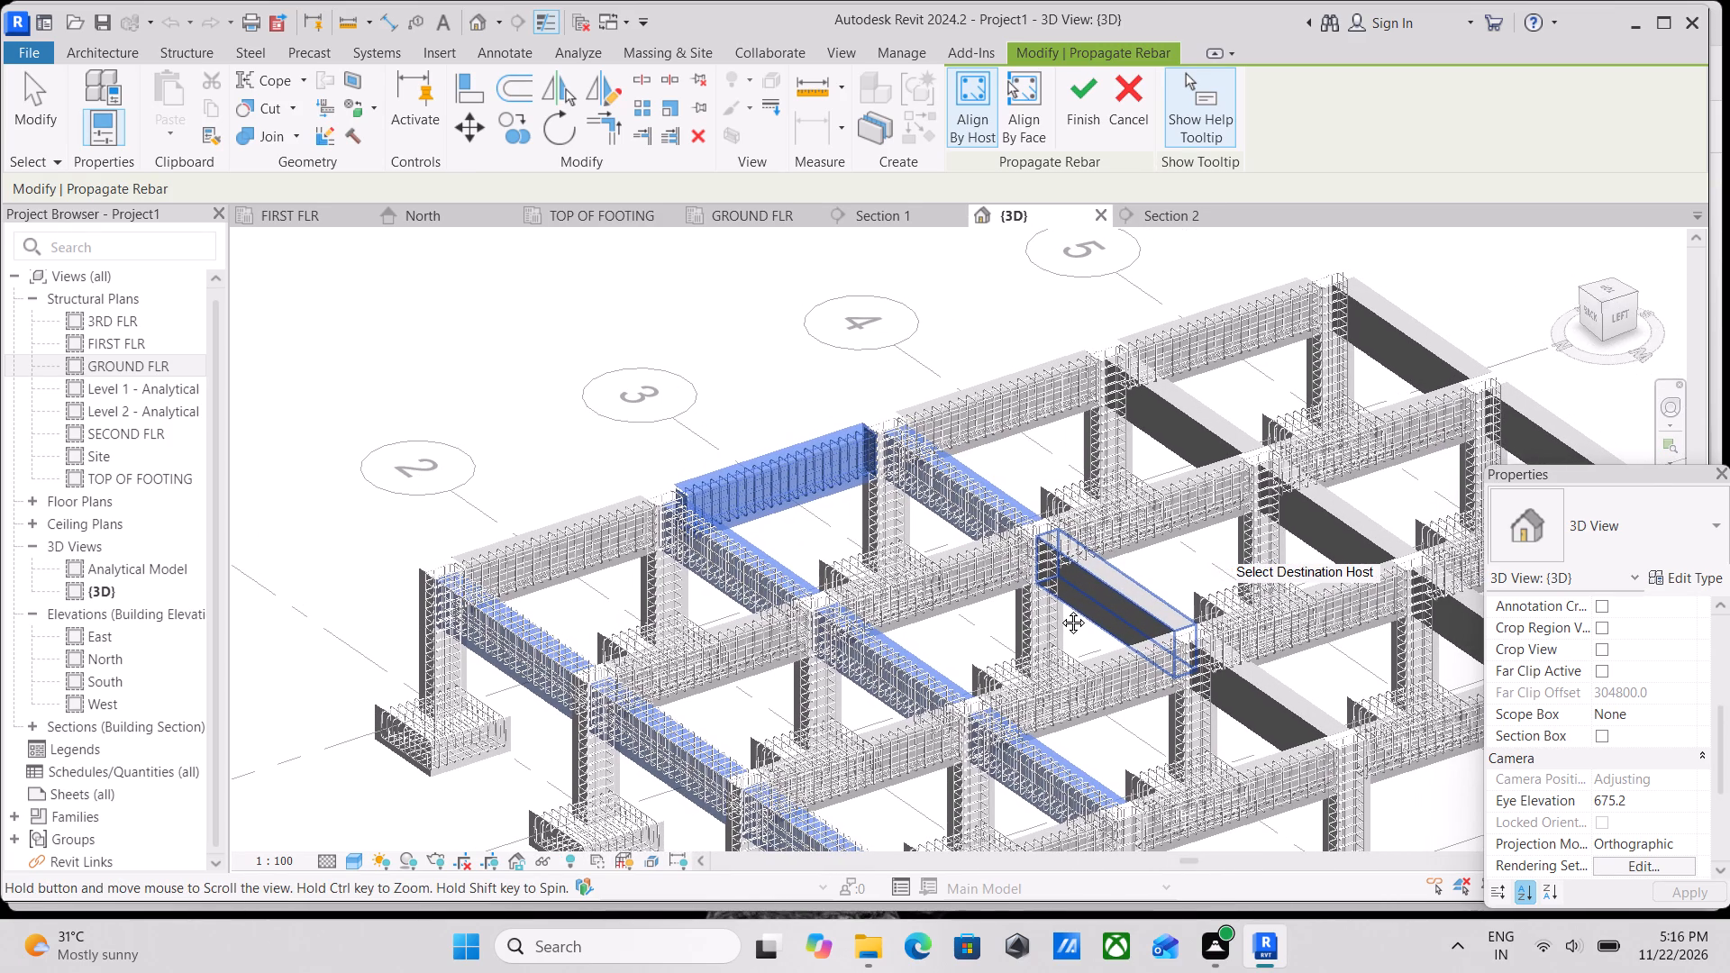
middle_drag(1060, 609, 1049, 607)
scroll(1095, 626, up, 3)
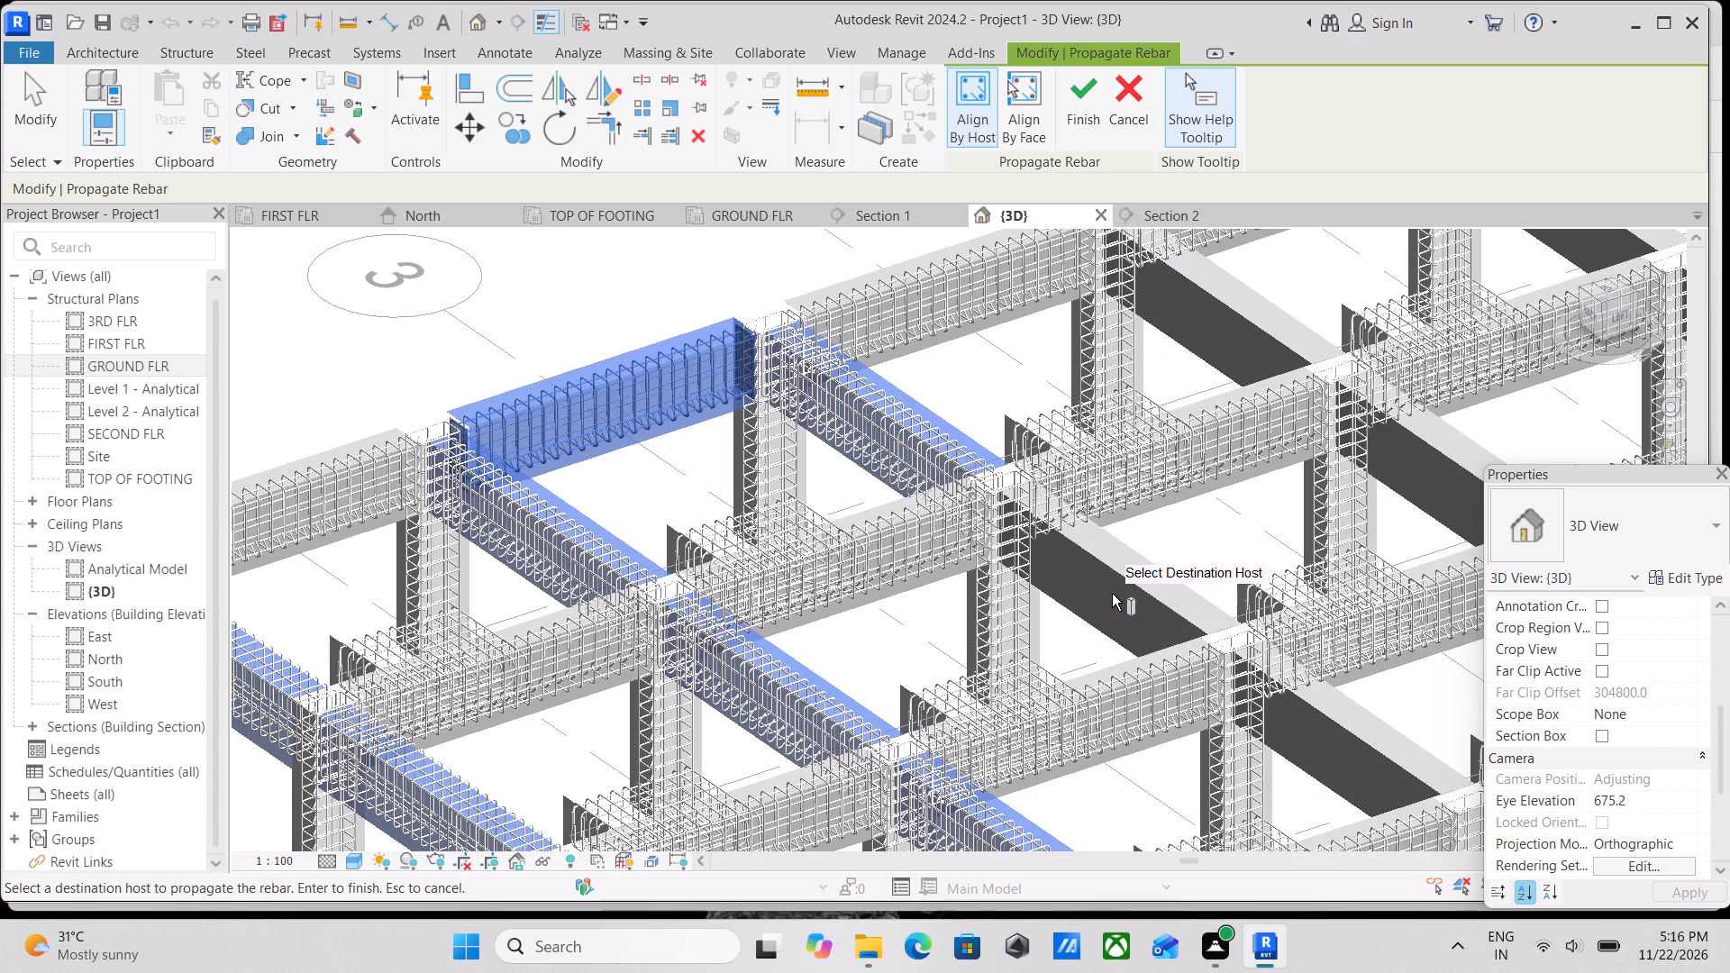
click(1113, 559)
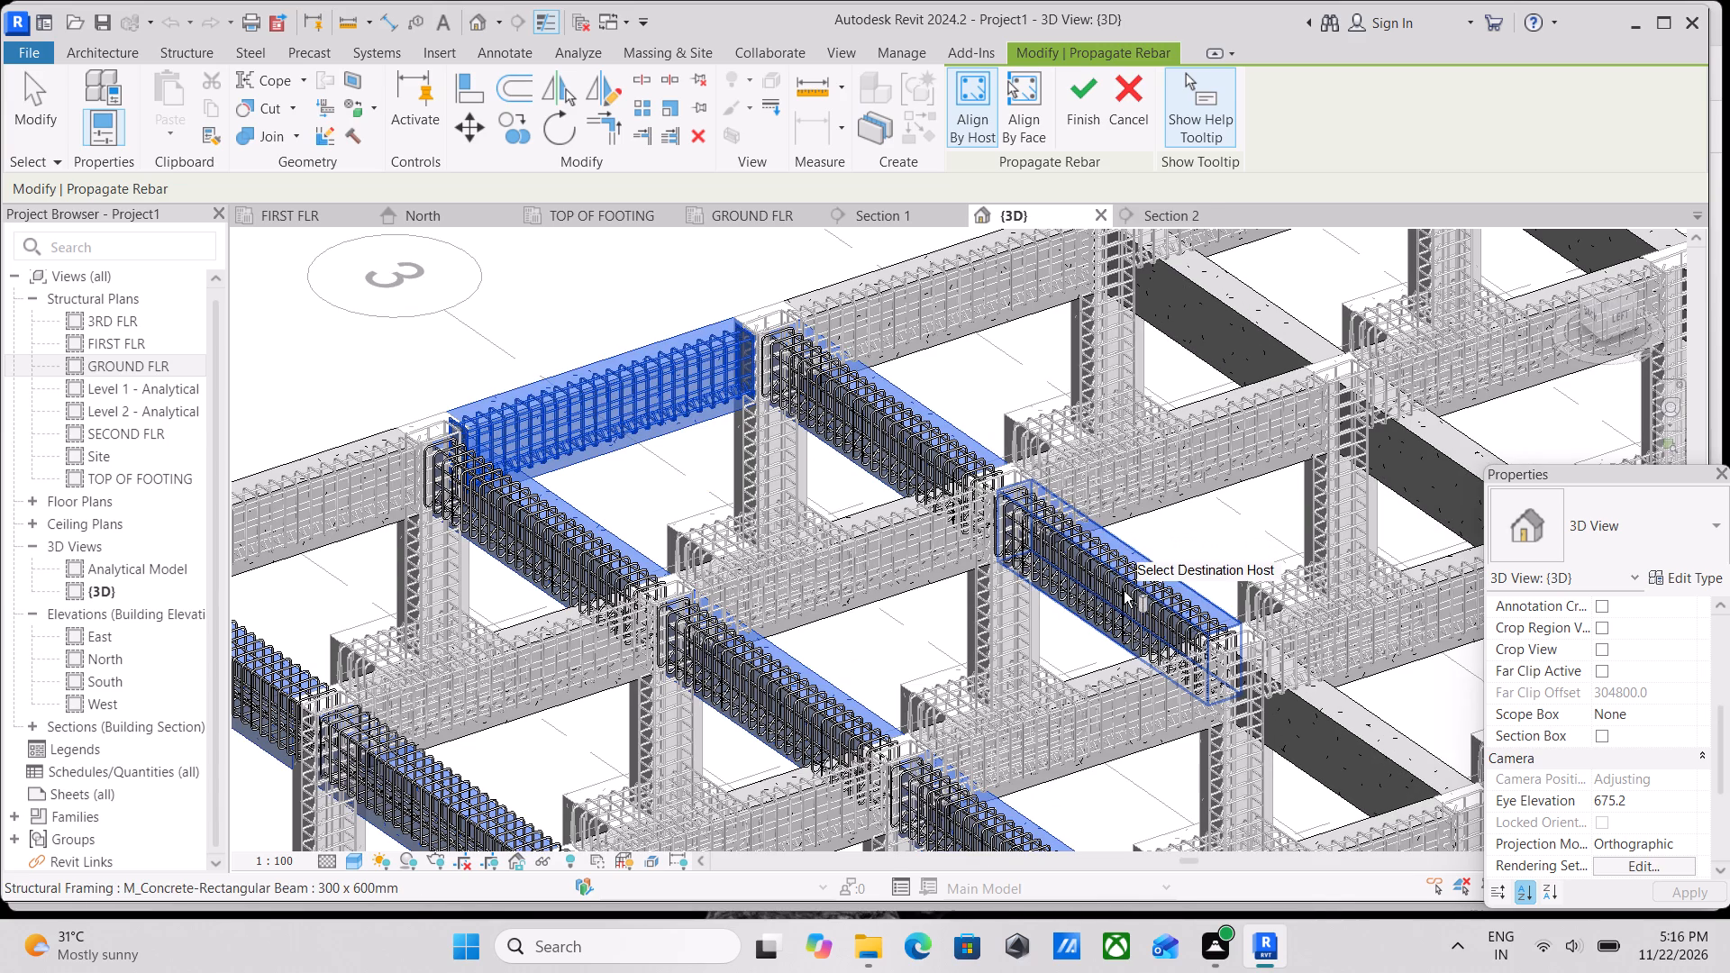
scroll(1124, 591, down, 2)
middle_drag(1124, 591, 1033, 530)
scroll(1154, 636, up, 2)
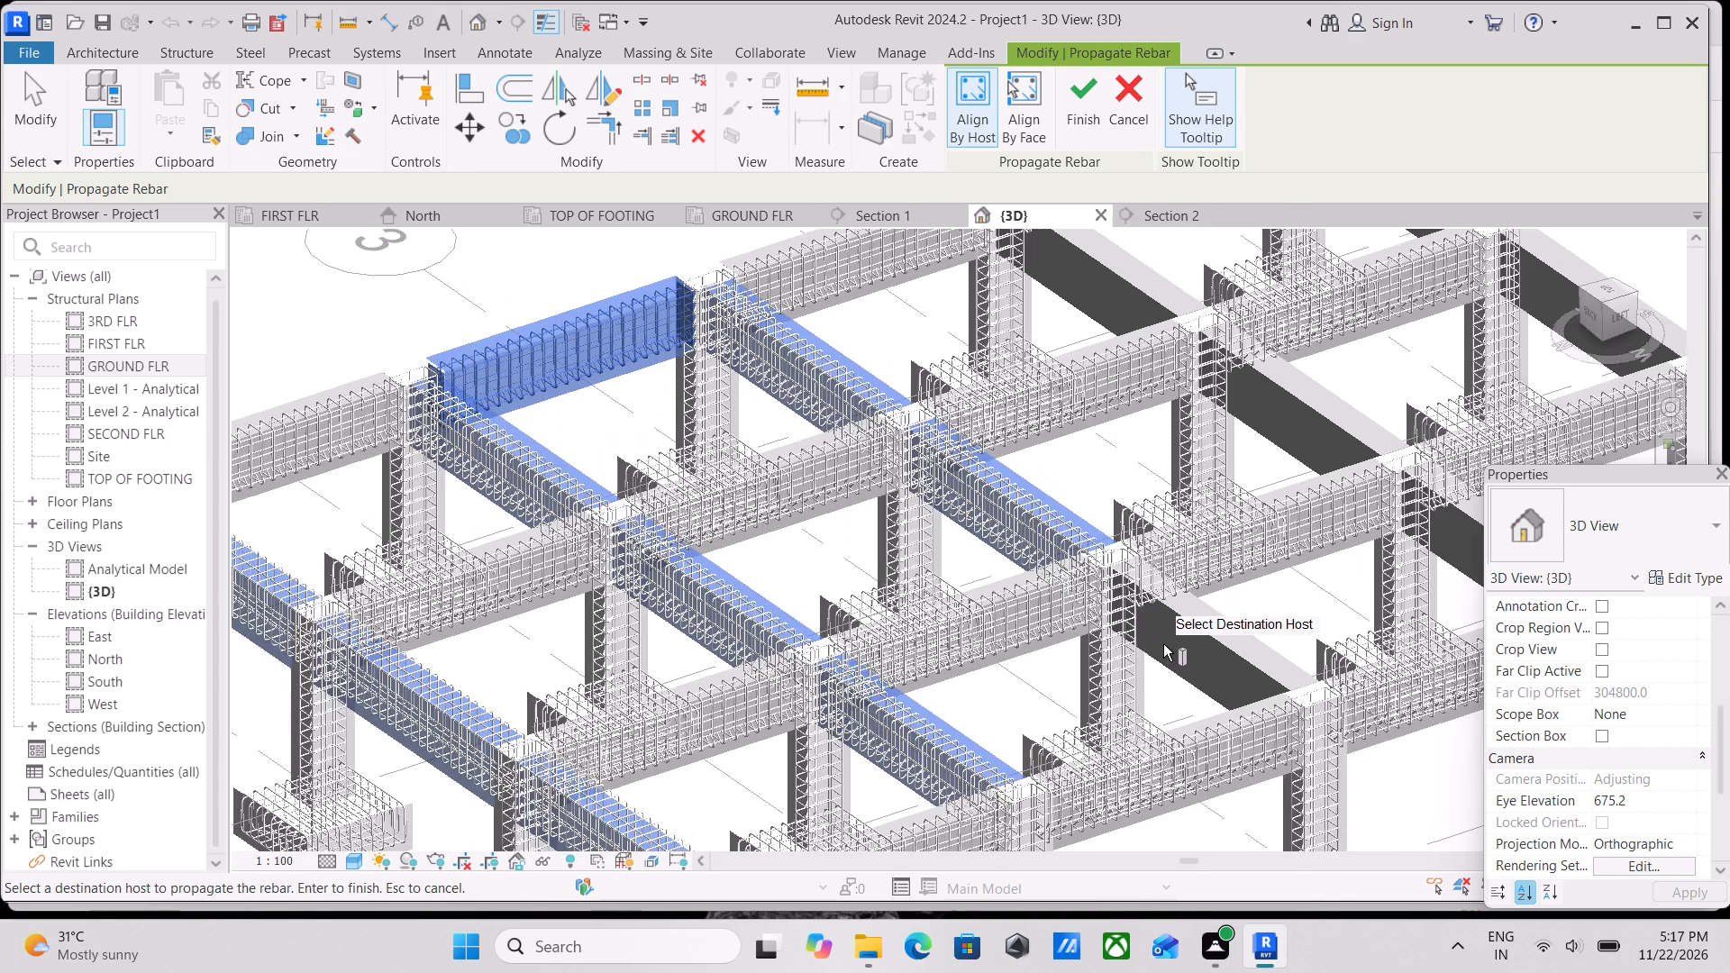
click(1202, 623)
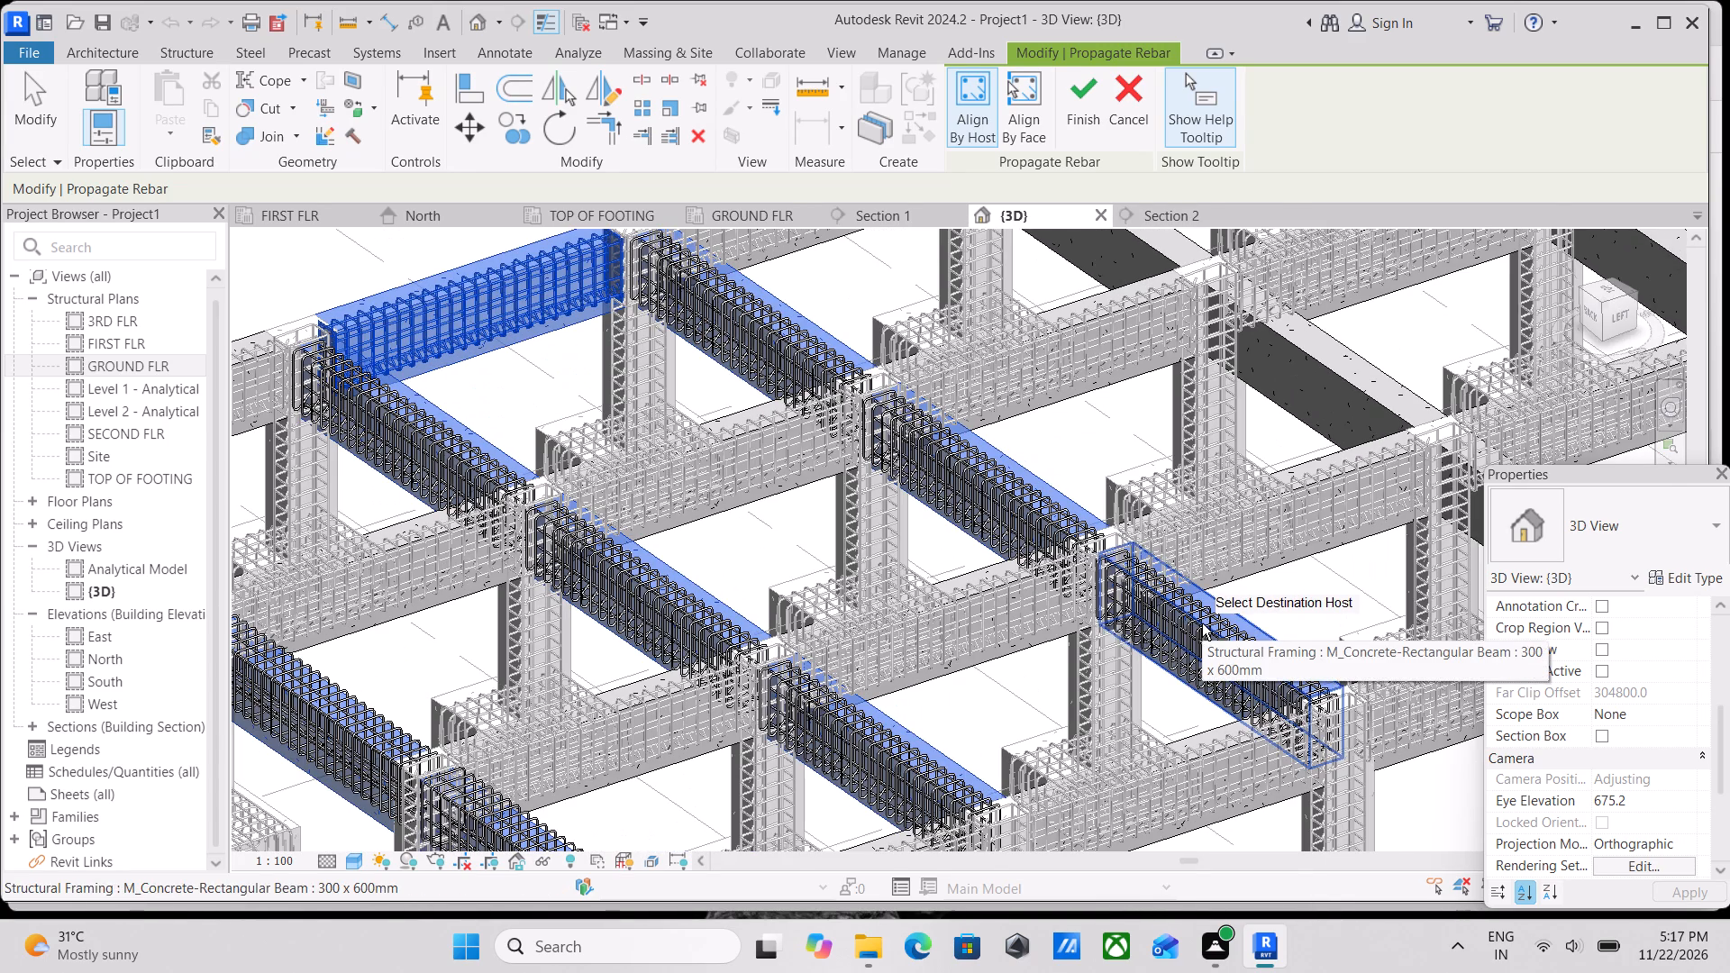
Add the three bare 300 x 600 mm beams along grid 4, from grid A to grid D, as rebar propagation destinations.
scroll(1202, 623, down, 1)
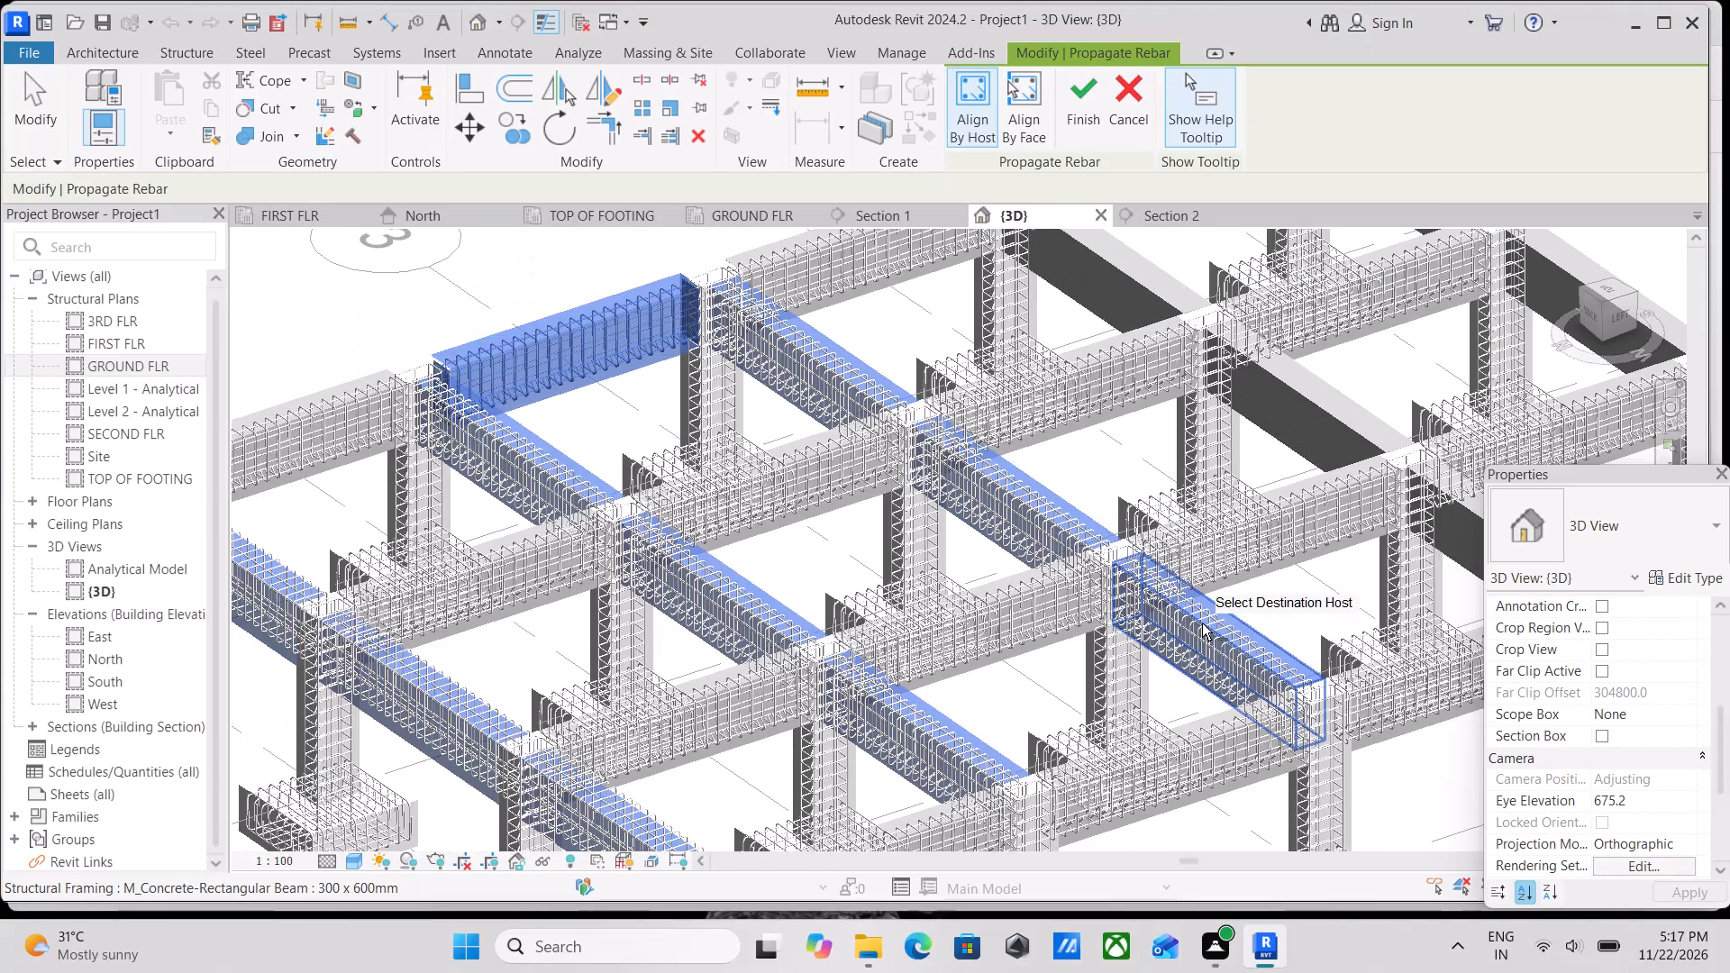
scroll(1202, 623, down, 1)
middle_drag(1196, 623, 961, 670)
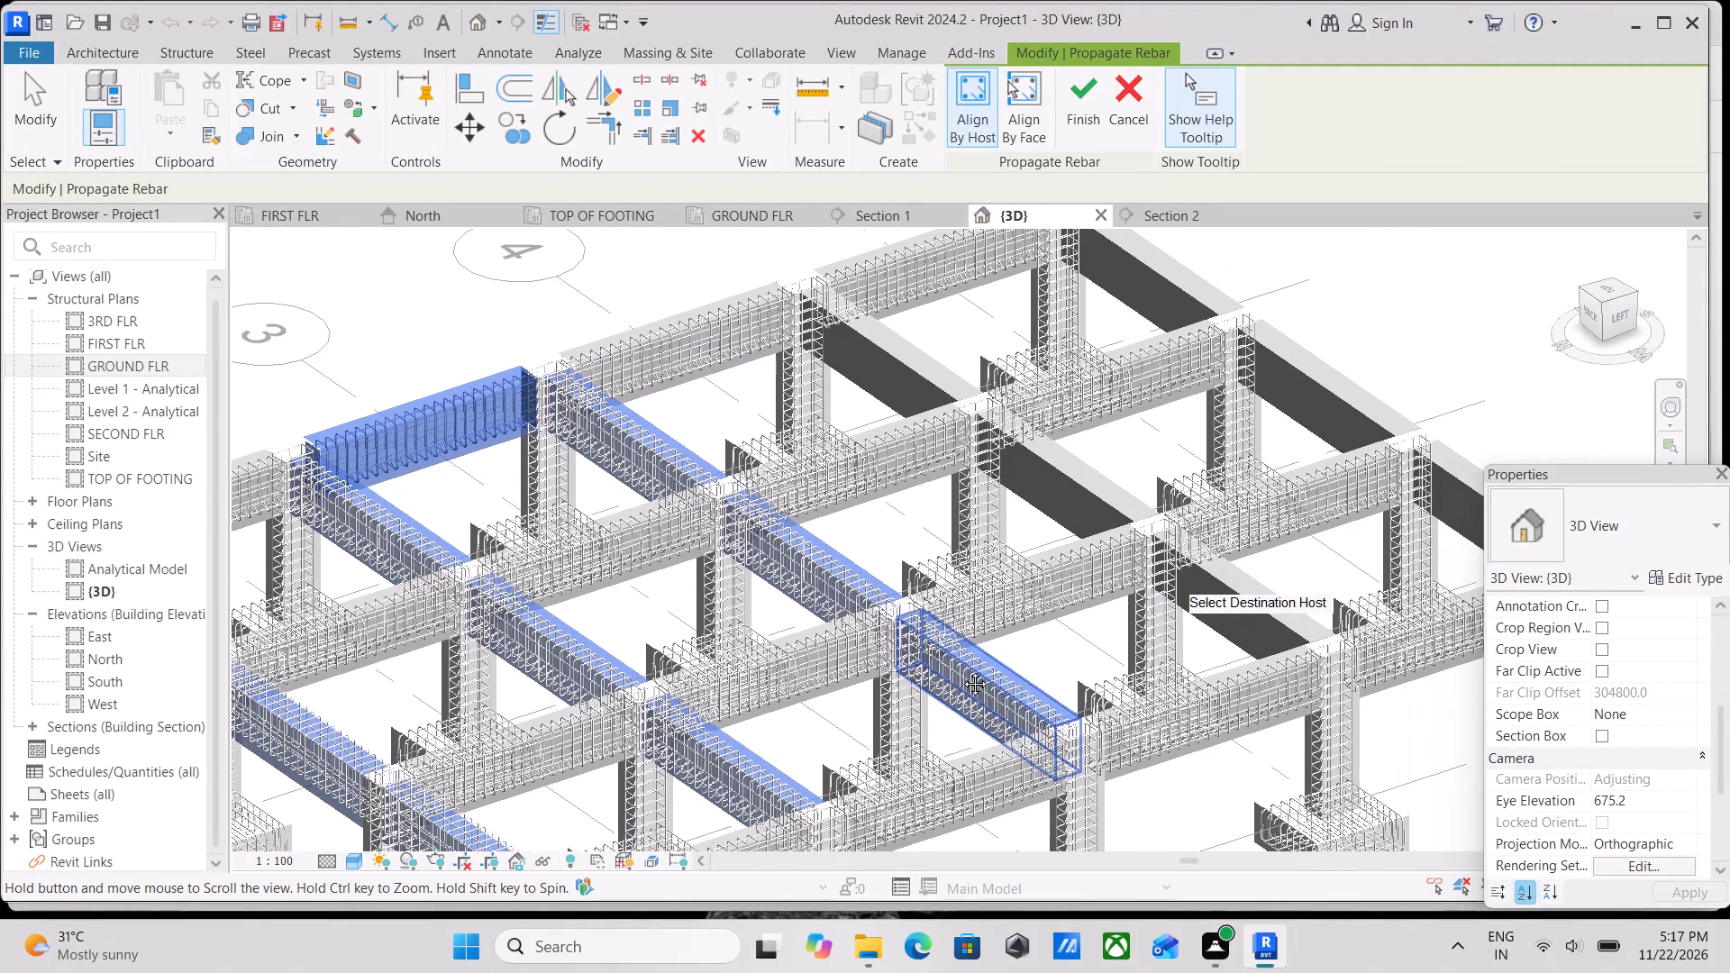
middle_drag(961, 670, 937, 678)
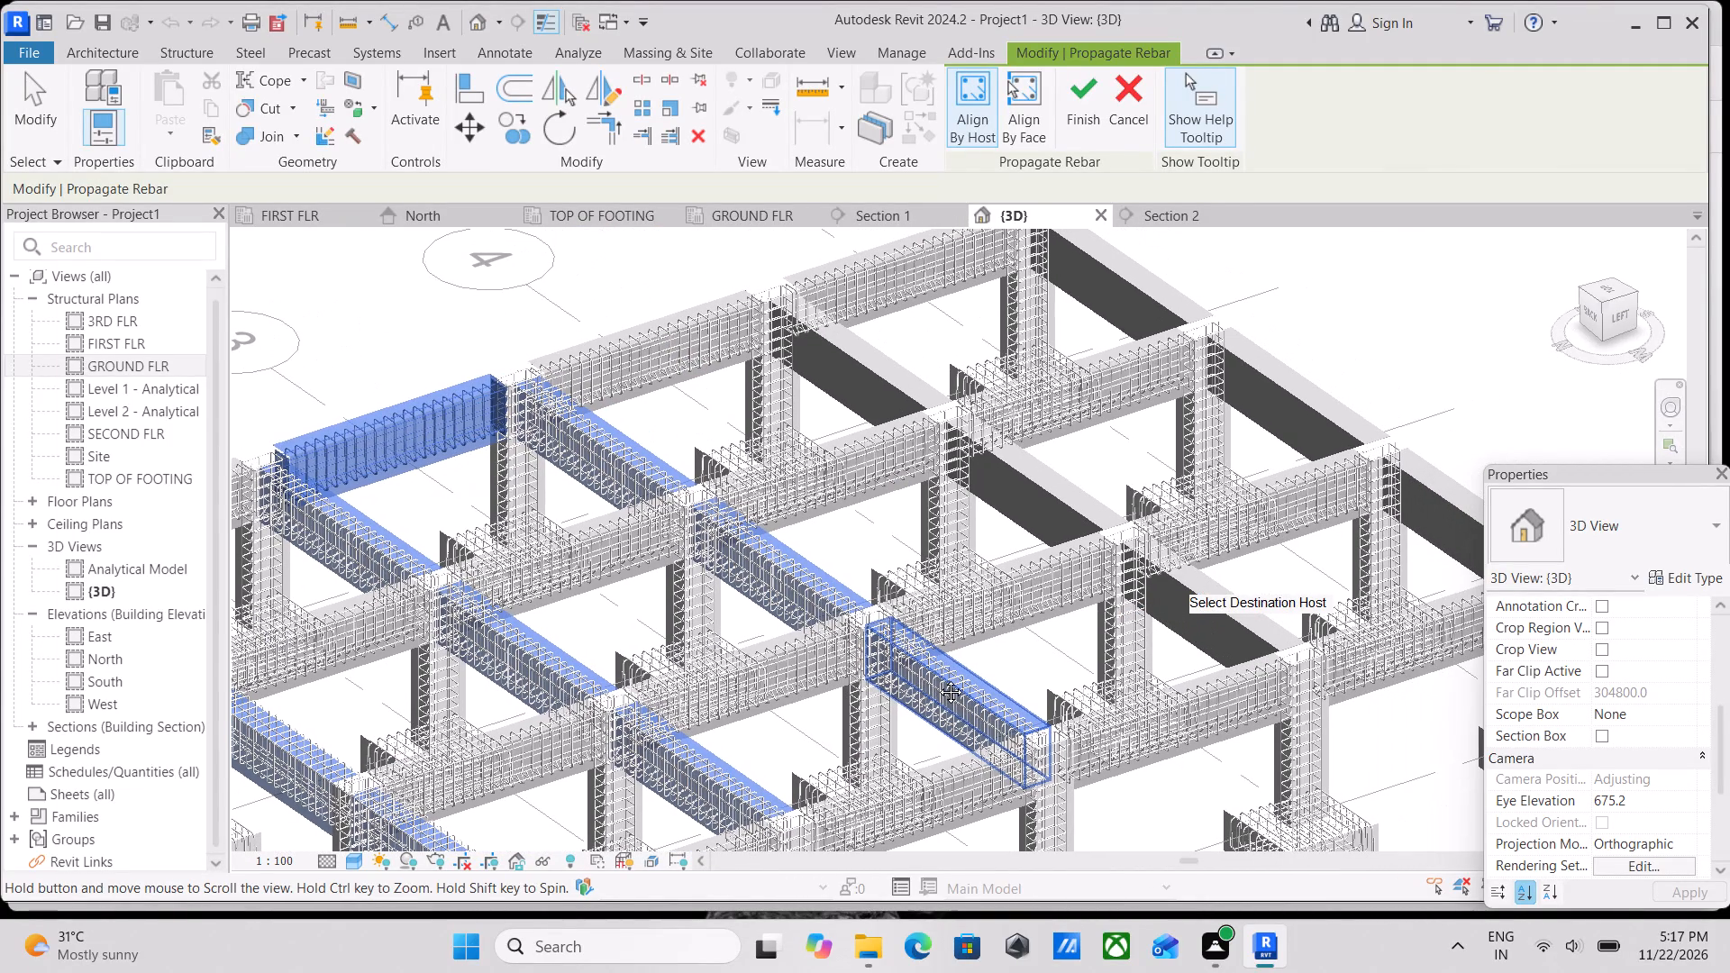
middle_drag(937, 678, 917, 680)
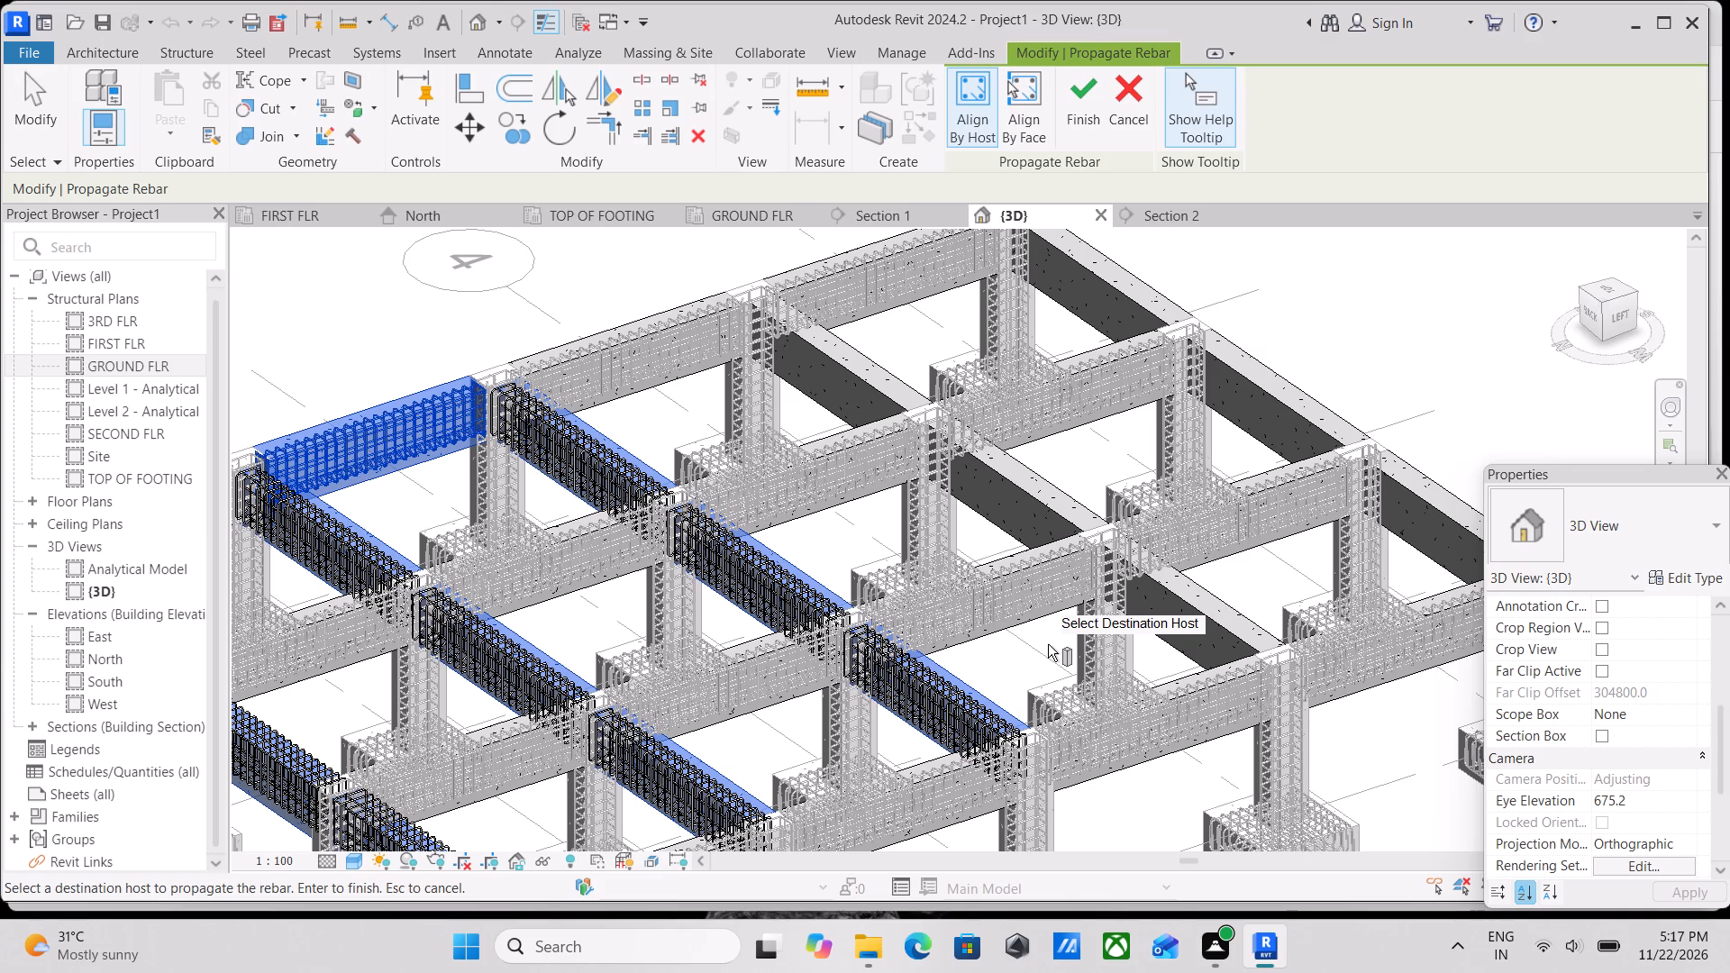
scroll(1189, 669, up, 2)
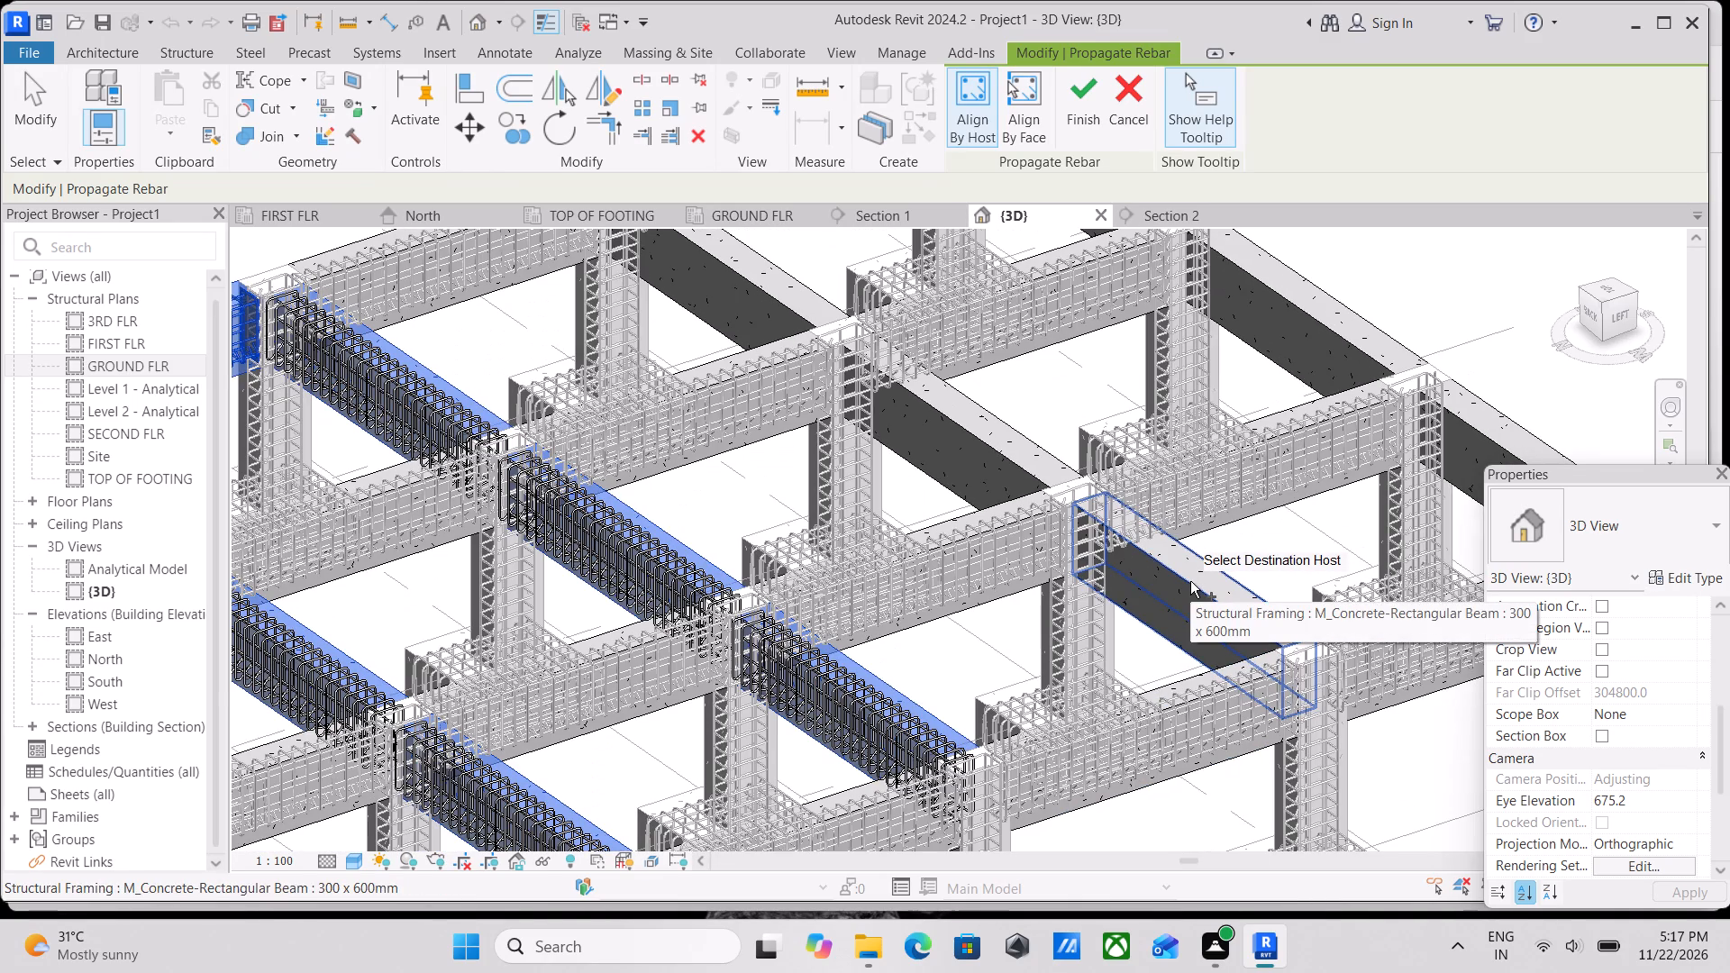
click(1190, 581)
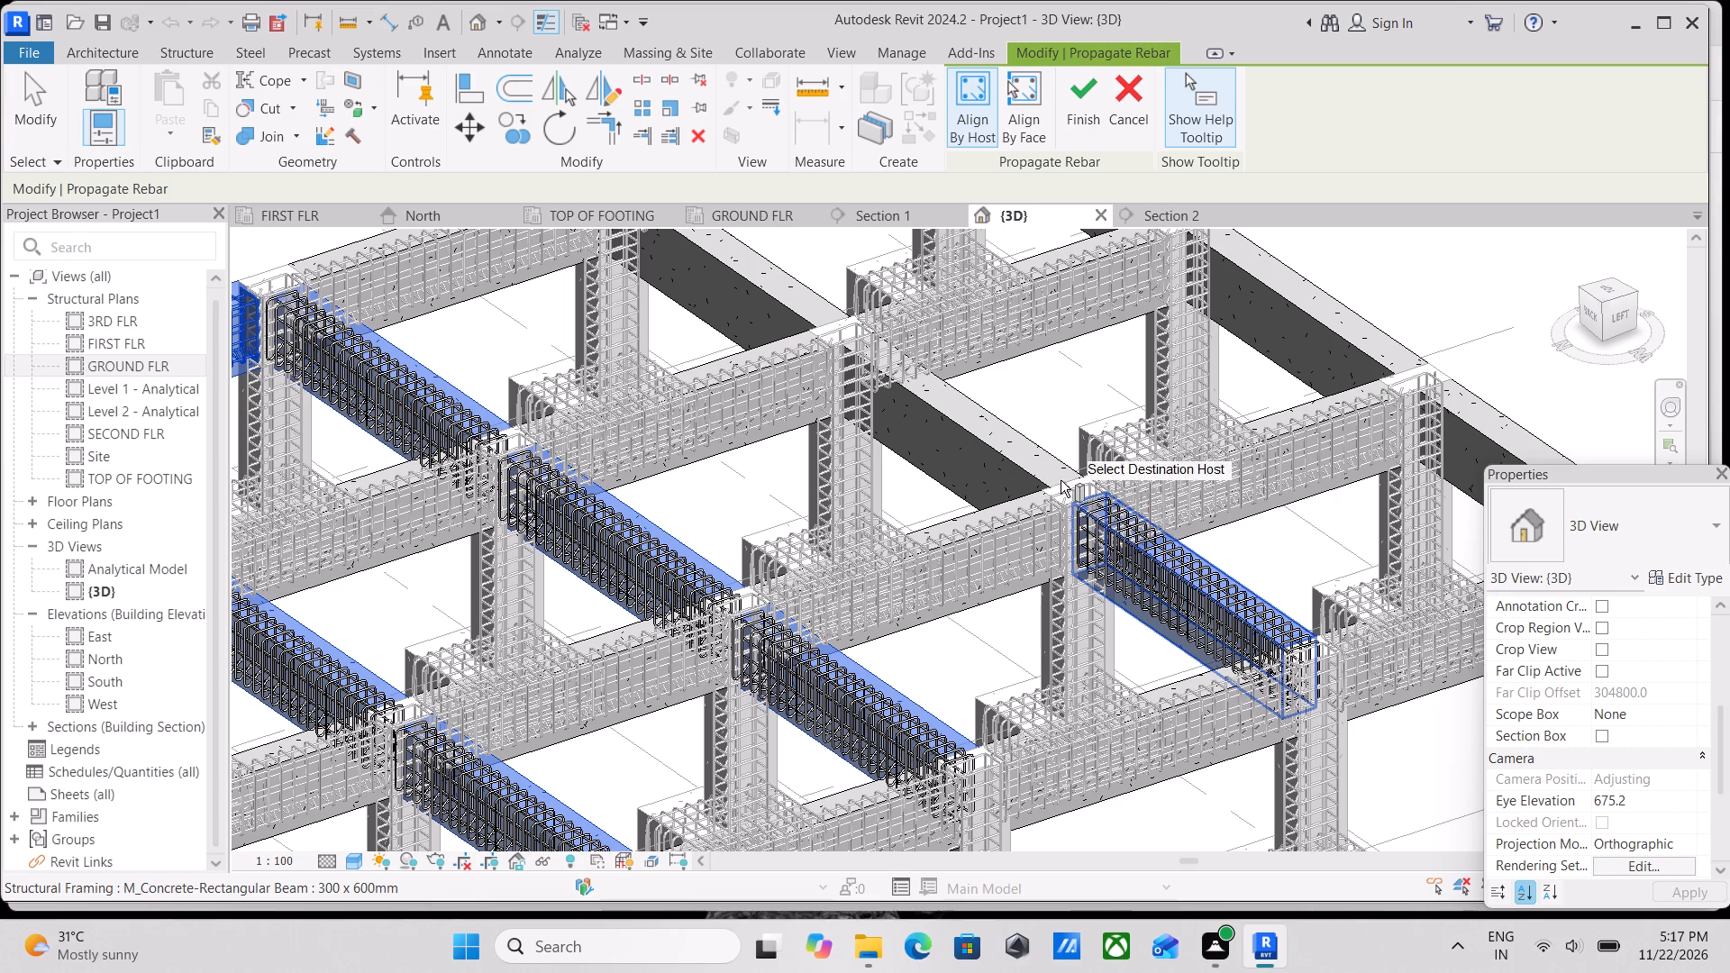
click(1011, 449)
scroll(1015, 457, down, 2)
middle_drag(1015, 457, 1082, 506)
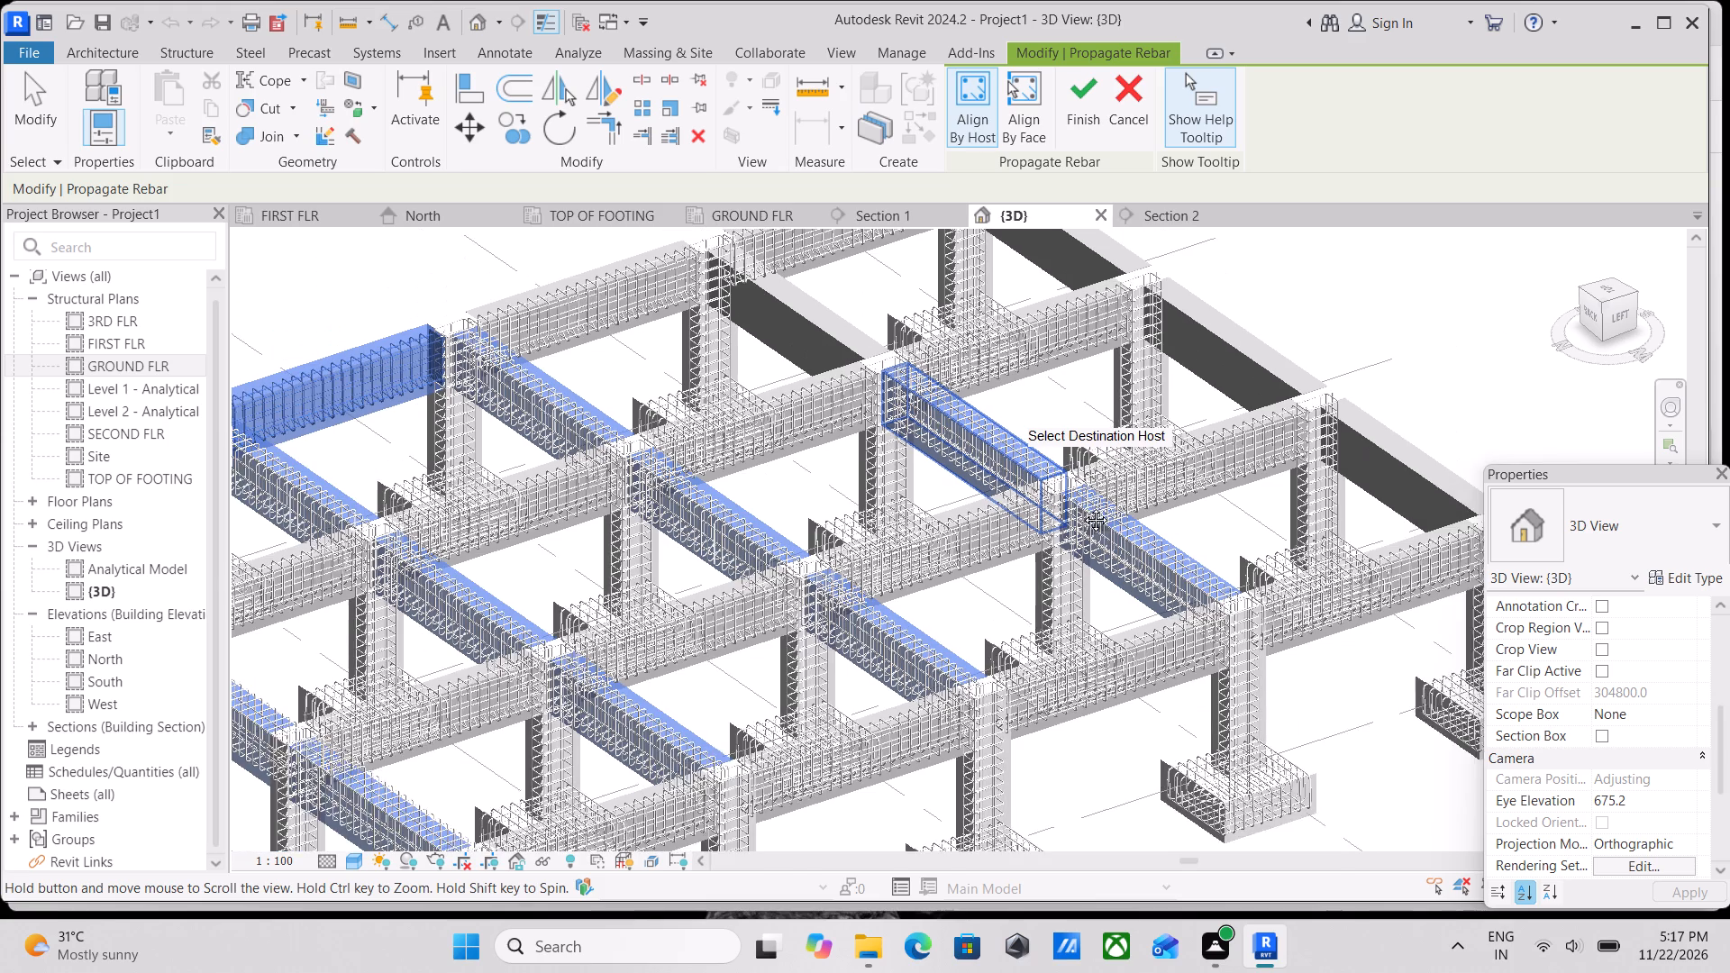
middle_drag(1082, 506, 1272, 709)
click(1062, 557)
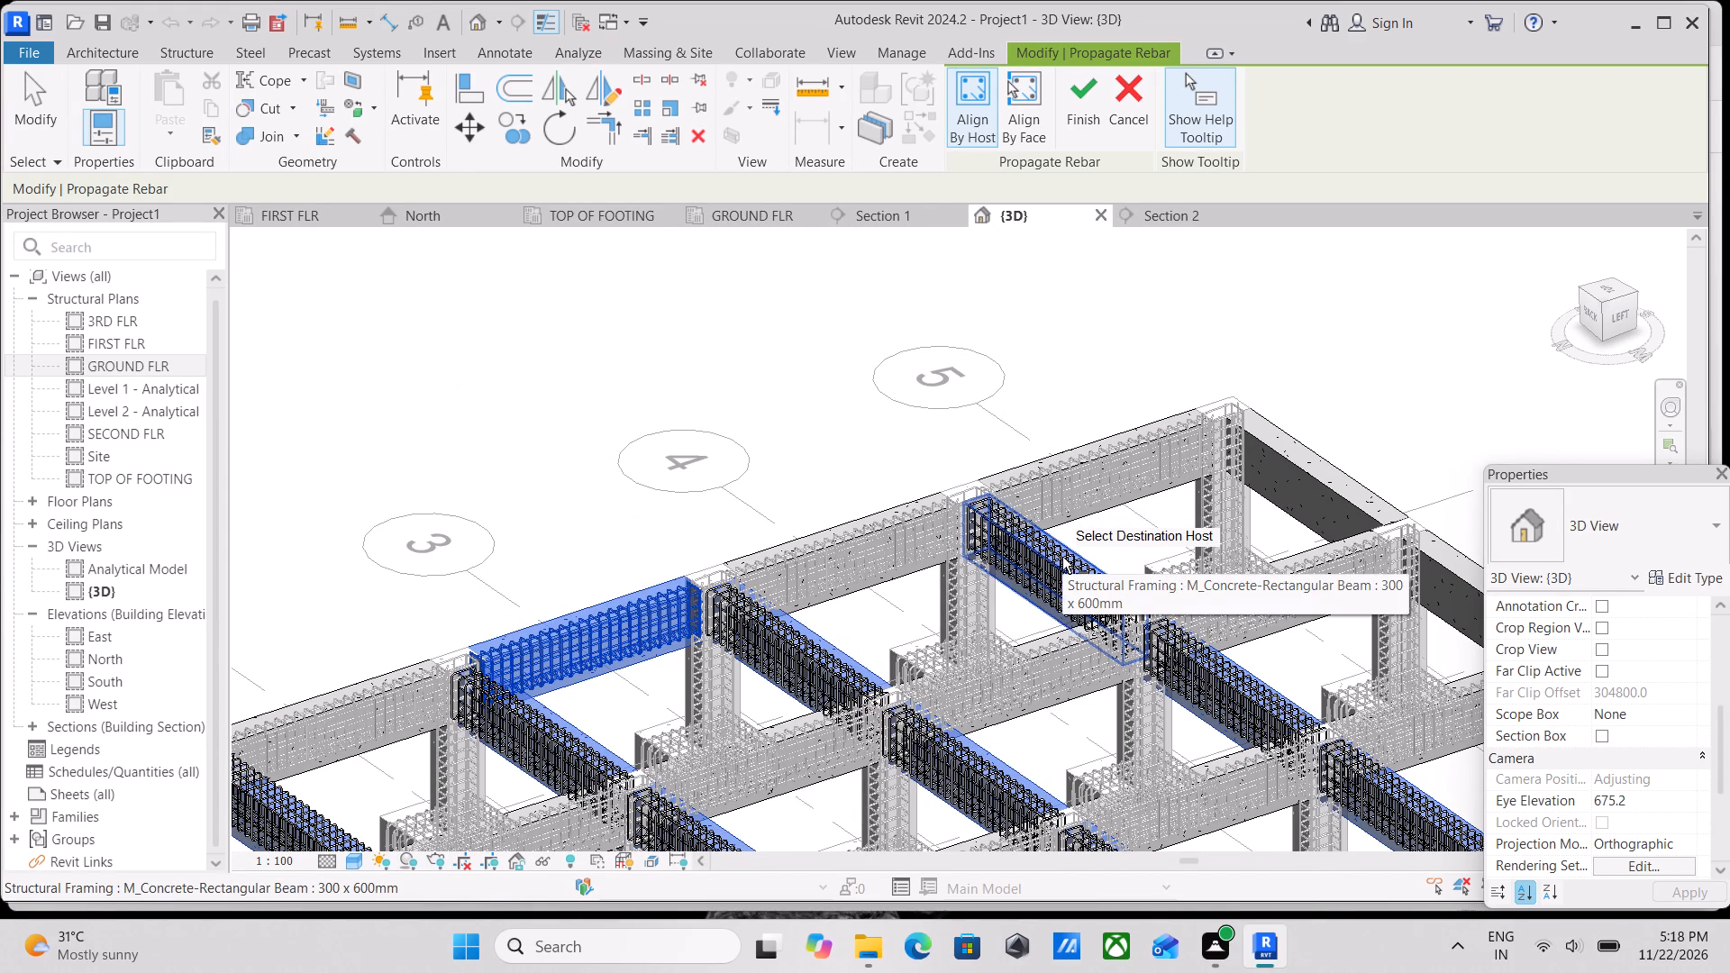
Add the three bare beams along grid 5, from grid D to grid A, as destinations and finish the rebar propagation.
click(1267, 491)
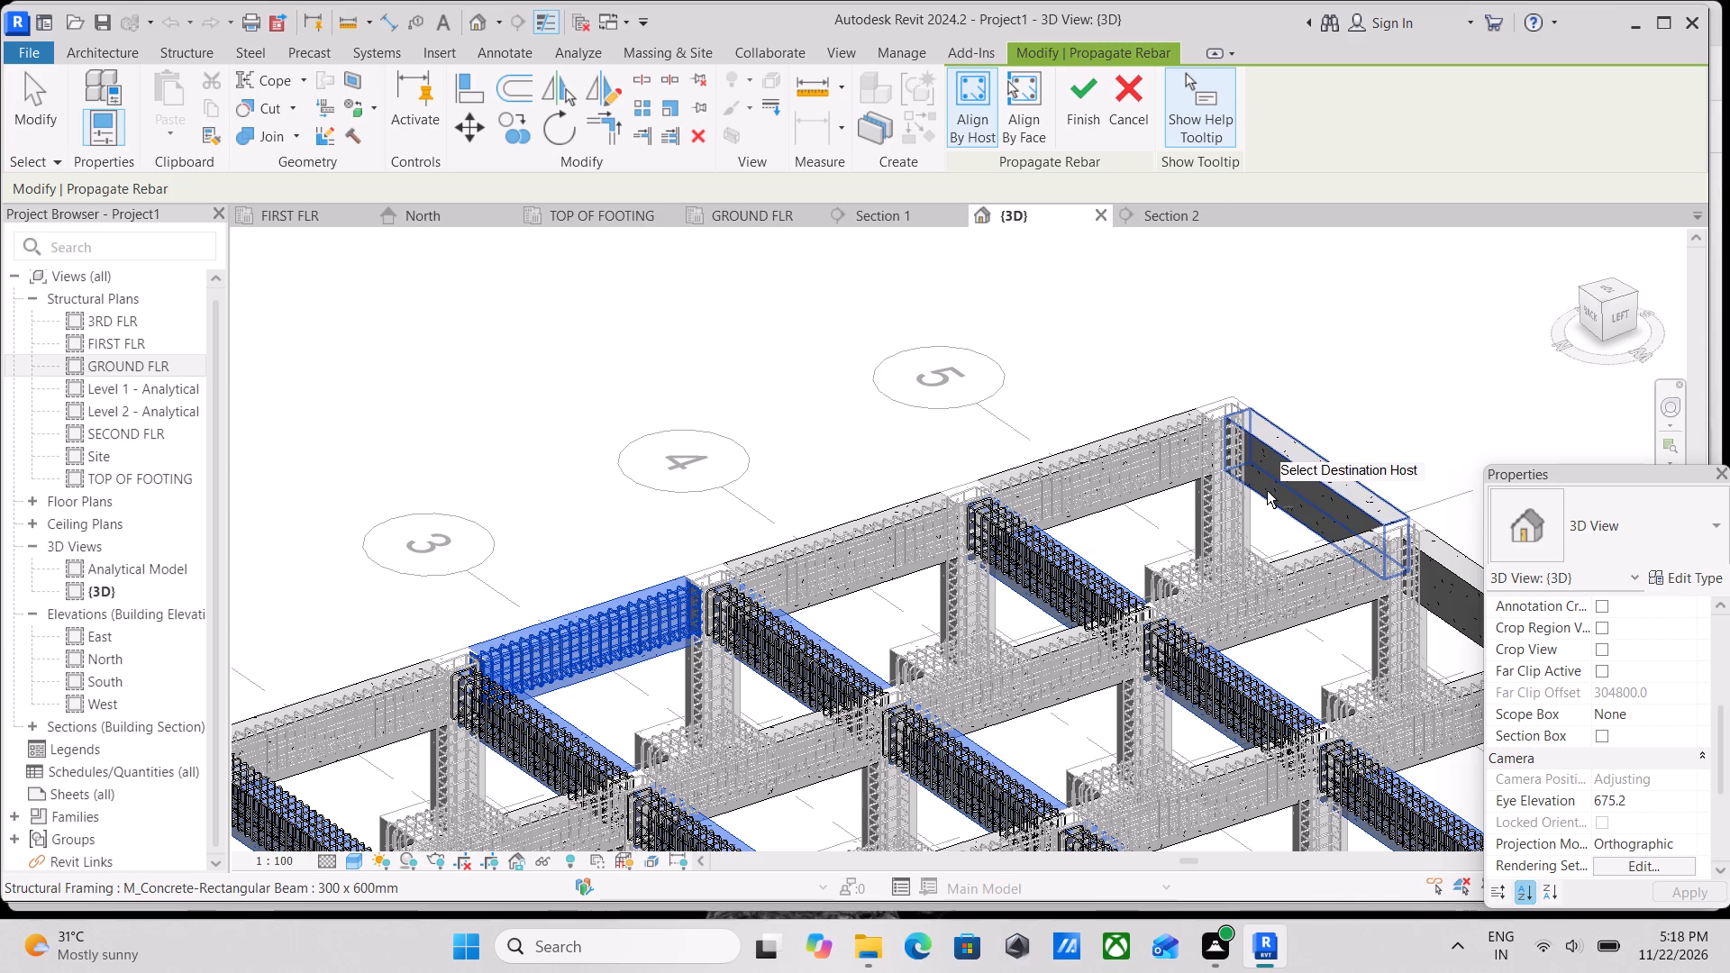
middle_drag(1271, 515, 1031, 469)
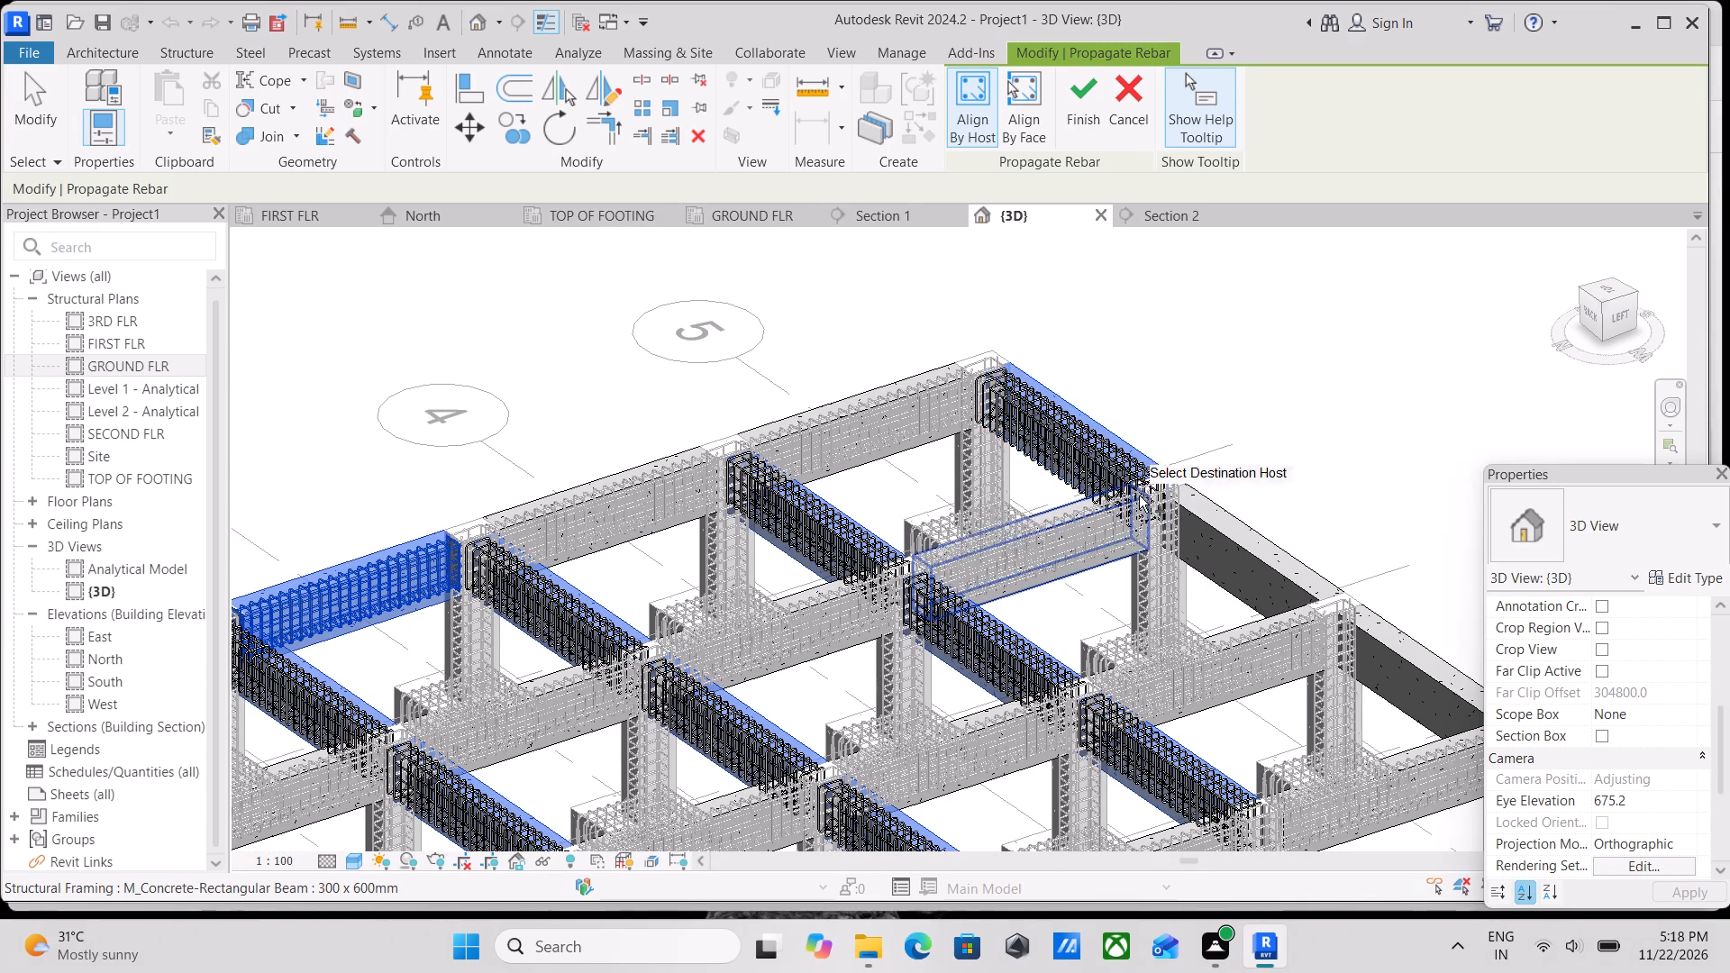
click(1226, 531)
scroll(1225, 531, down, 2)
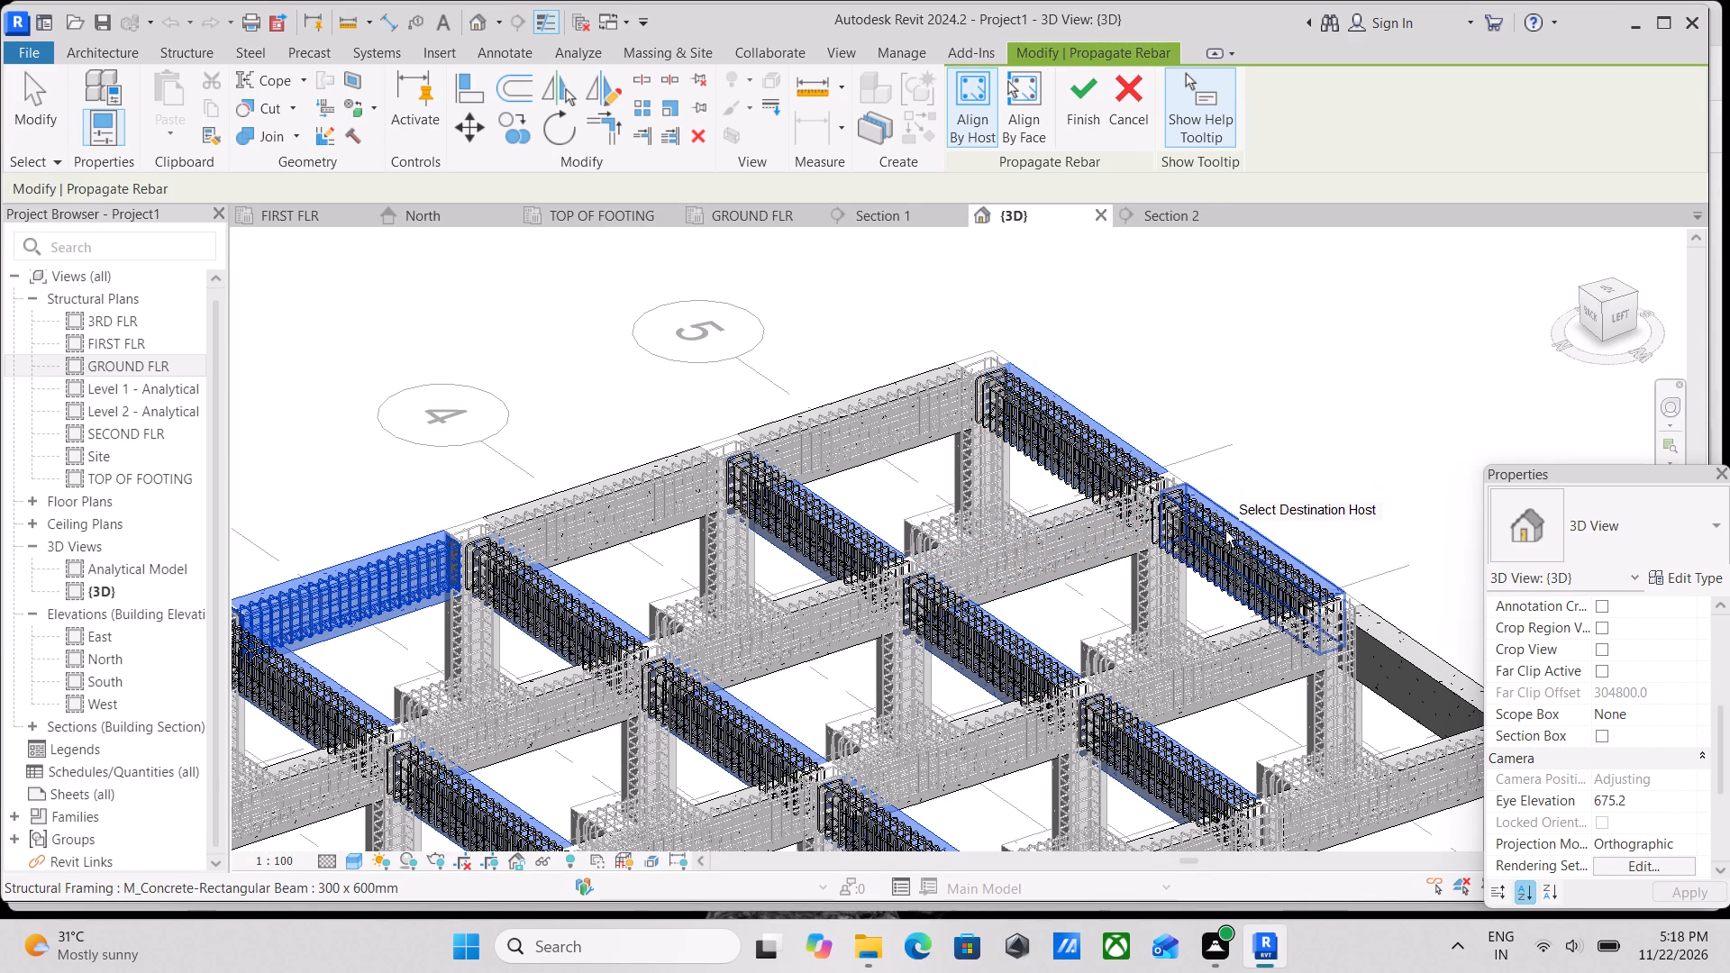
middle_drag(1210, 530, 1070, 470)
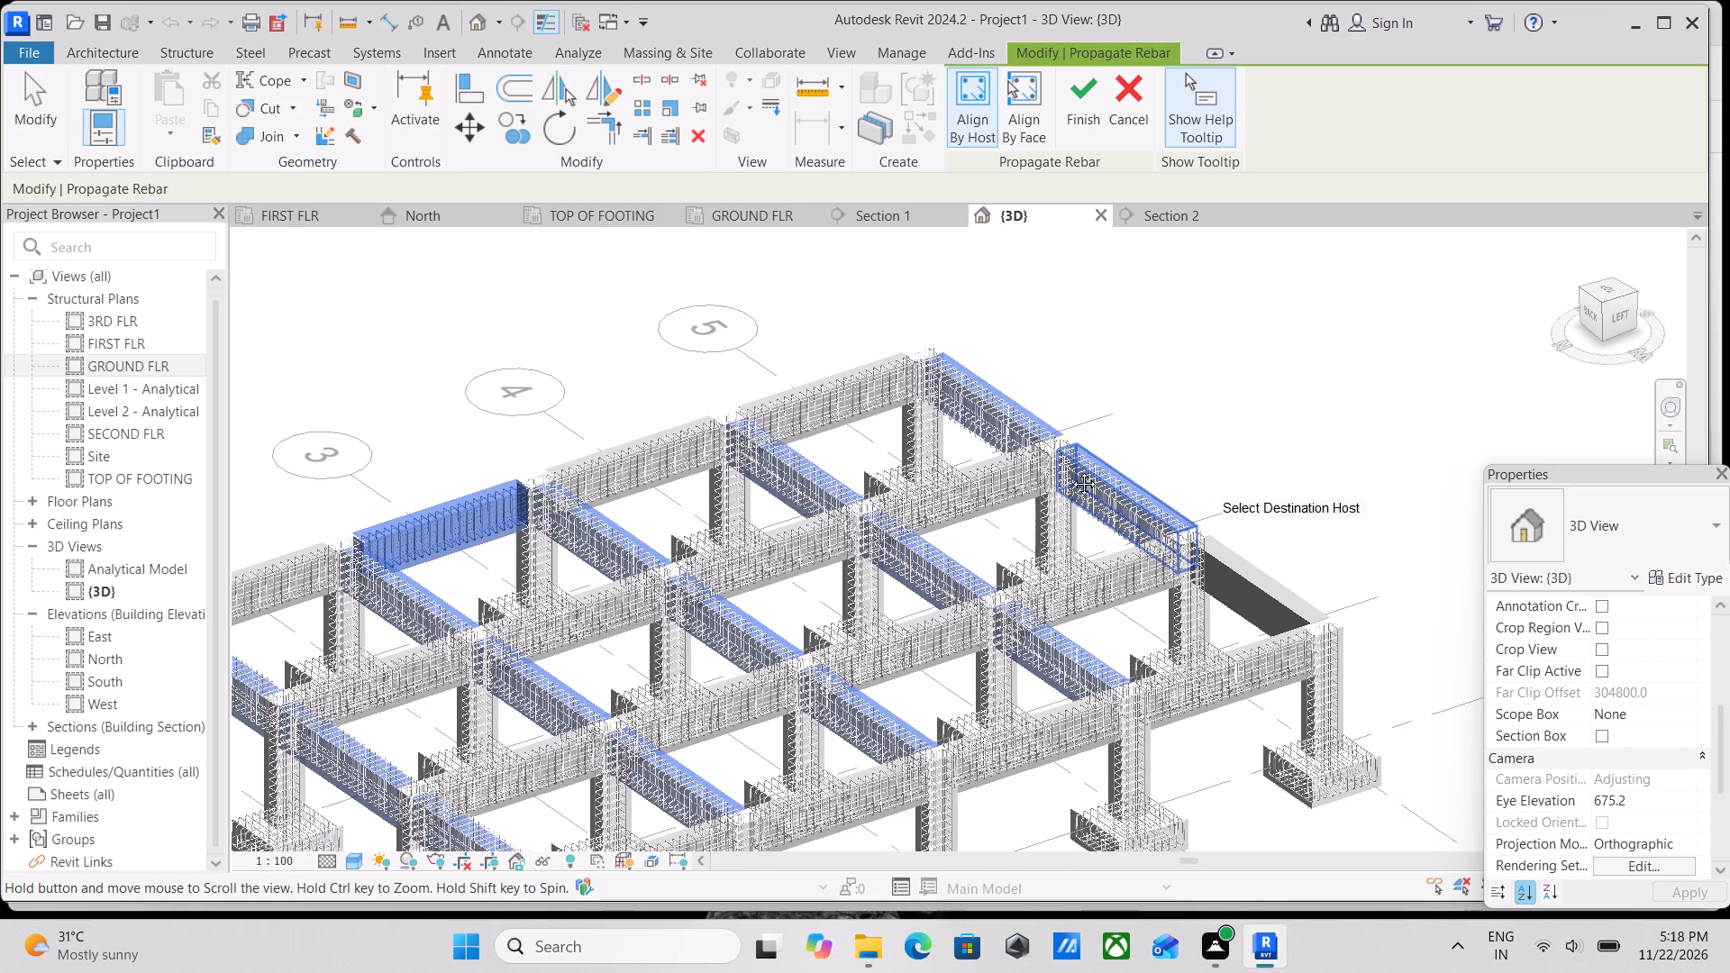
middle_drag(1070, 470, 1050, 463)
middle_drag(1050, 462, 1066, 466)
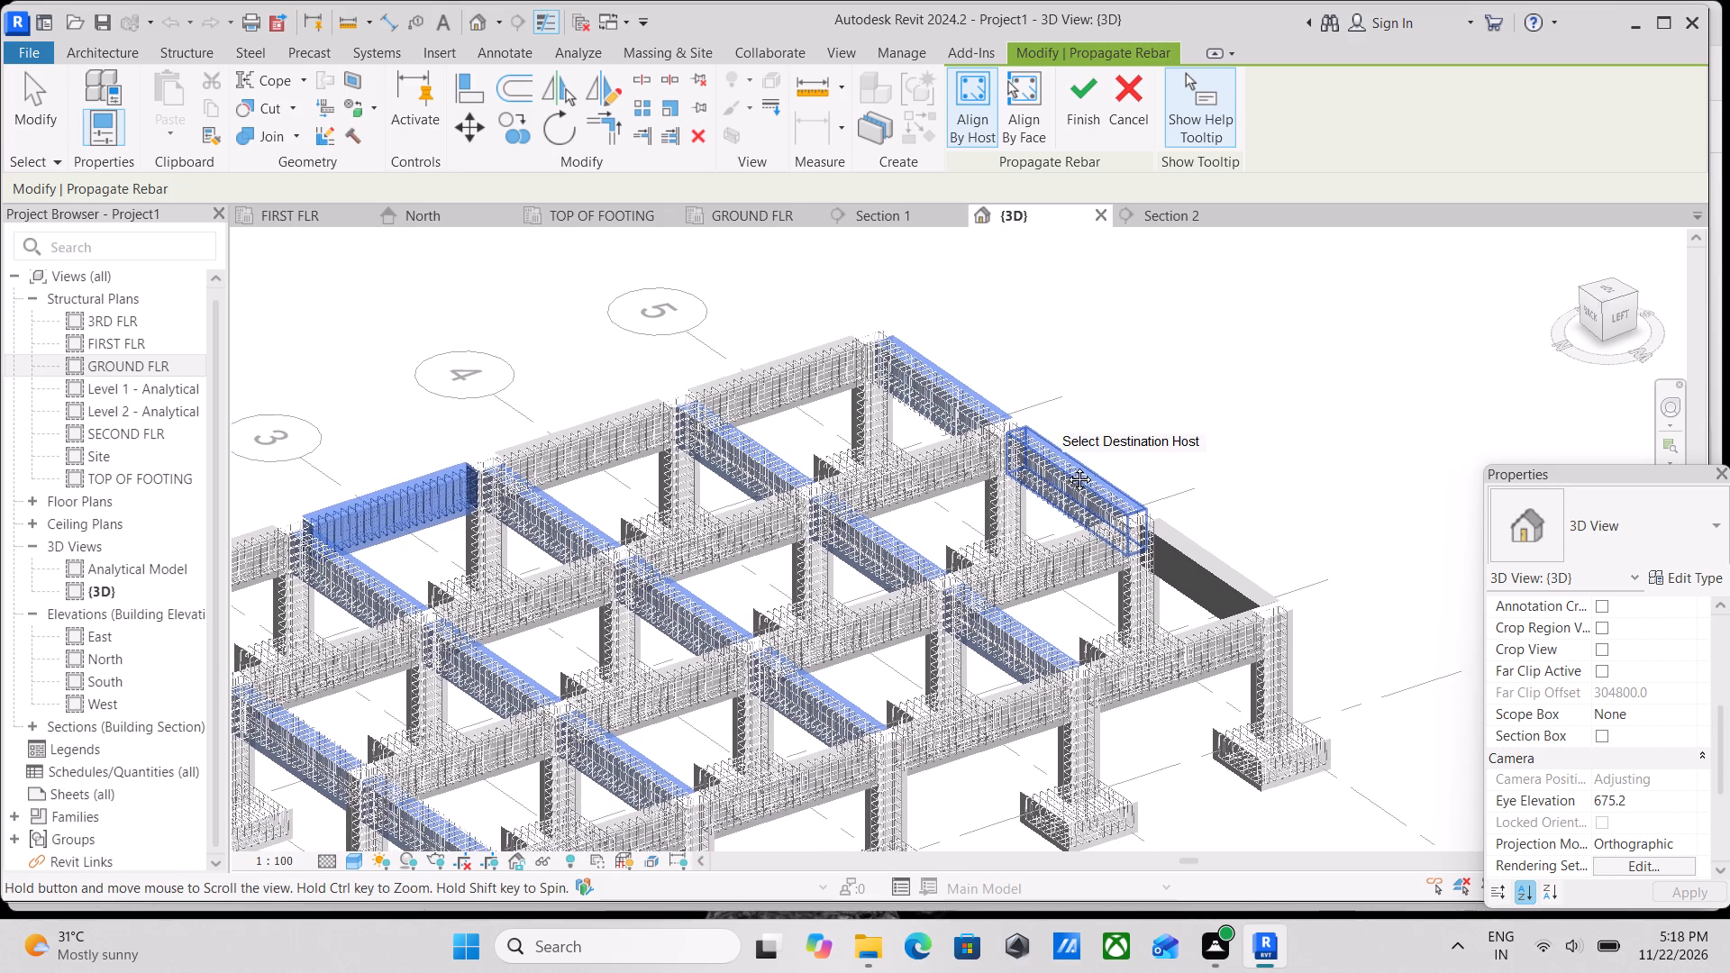
middle_drag(1066, 466, 1033, 461)
scroll(1103, 516, up, 2)
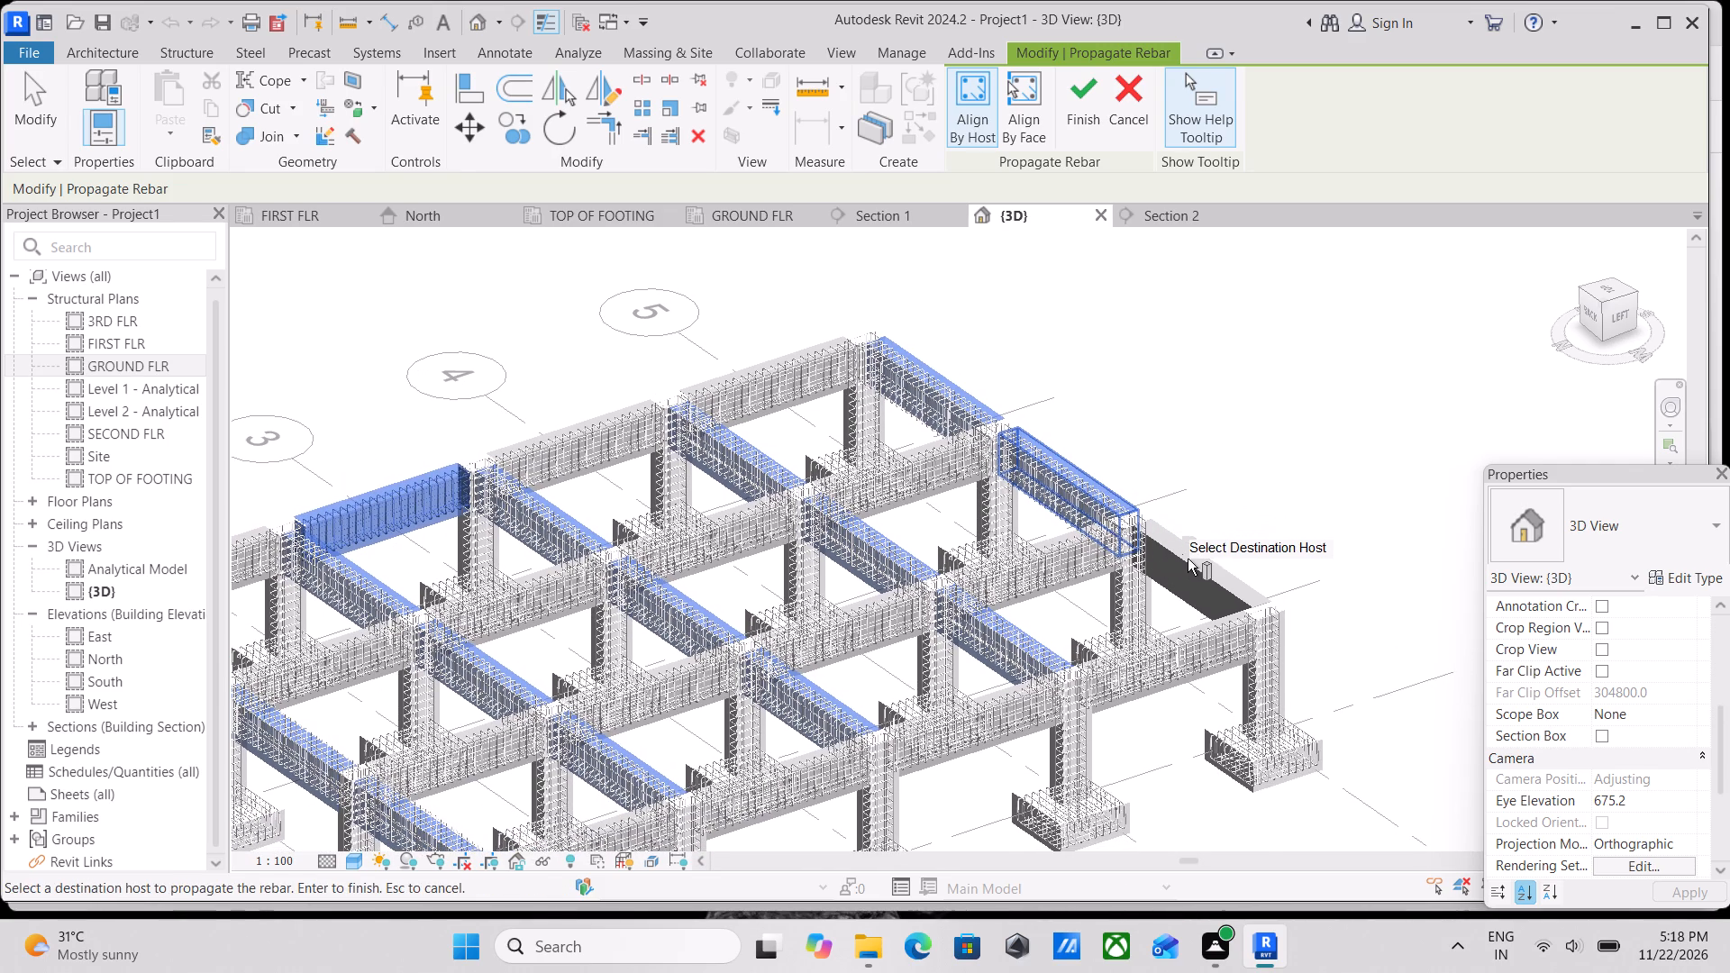
click(1197, 554)
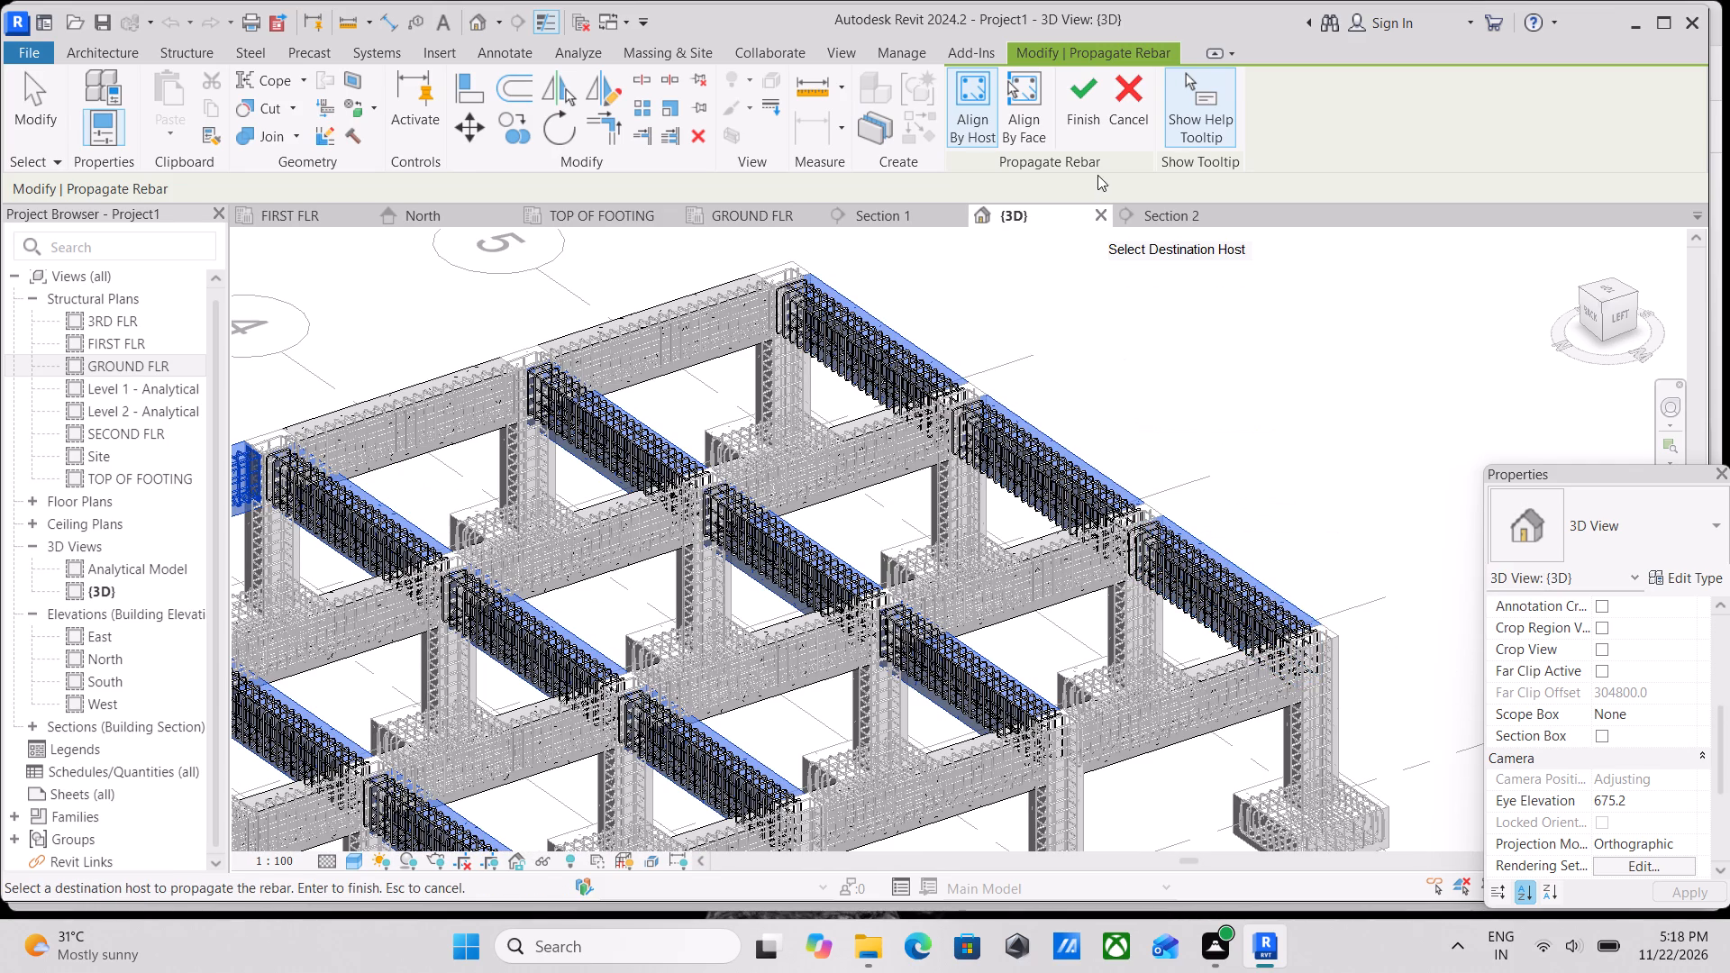
click(1097, 95)
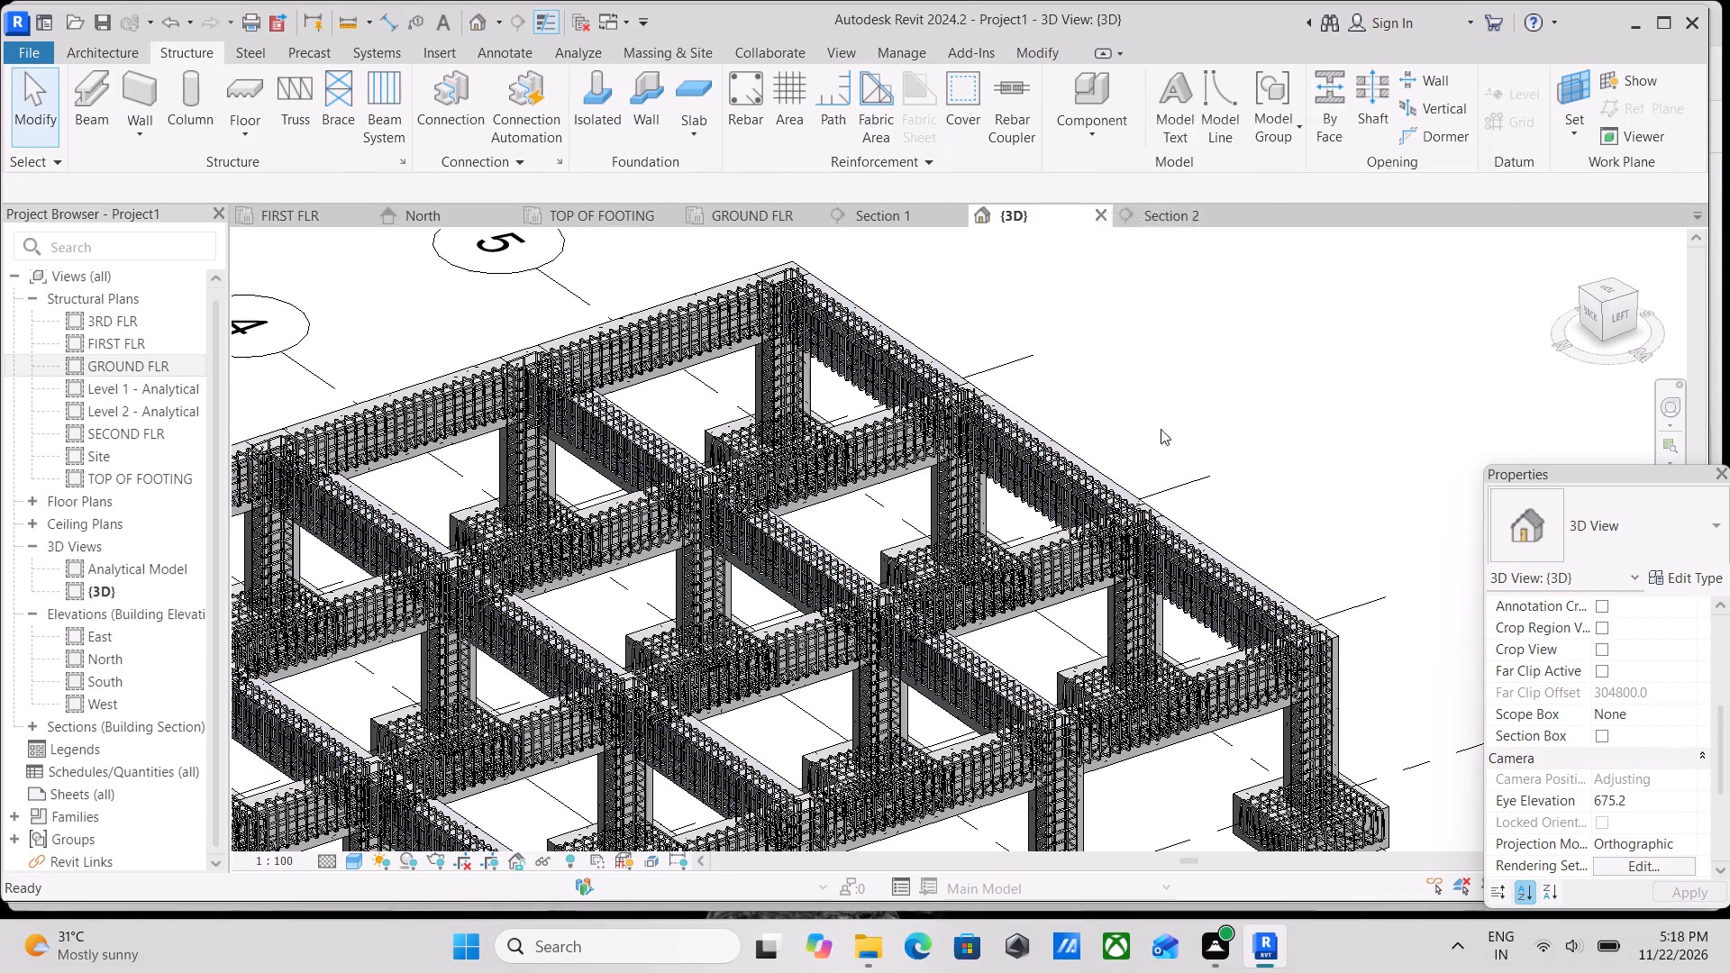
From the top view, nudge the 13M stirrup set in the grid 1 beam between B and C two increments away from grid 2.
scroll(1181, 673, down, 3)
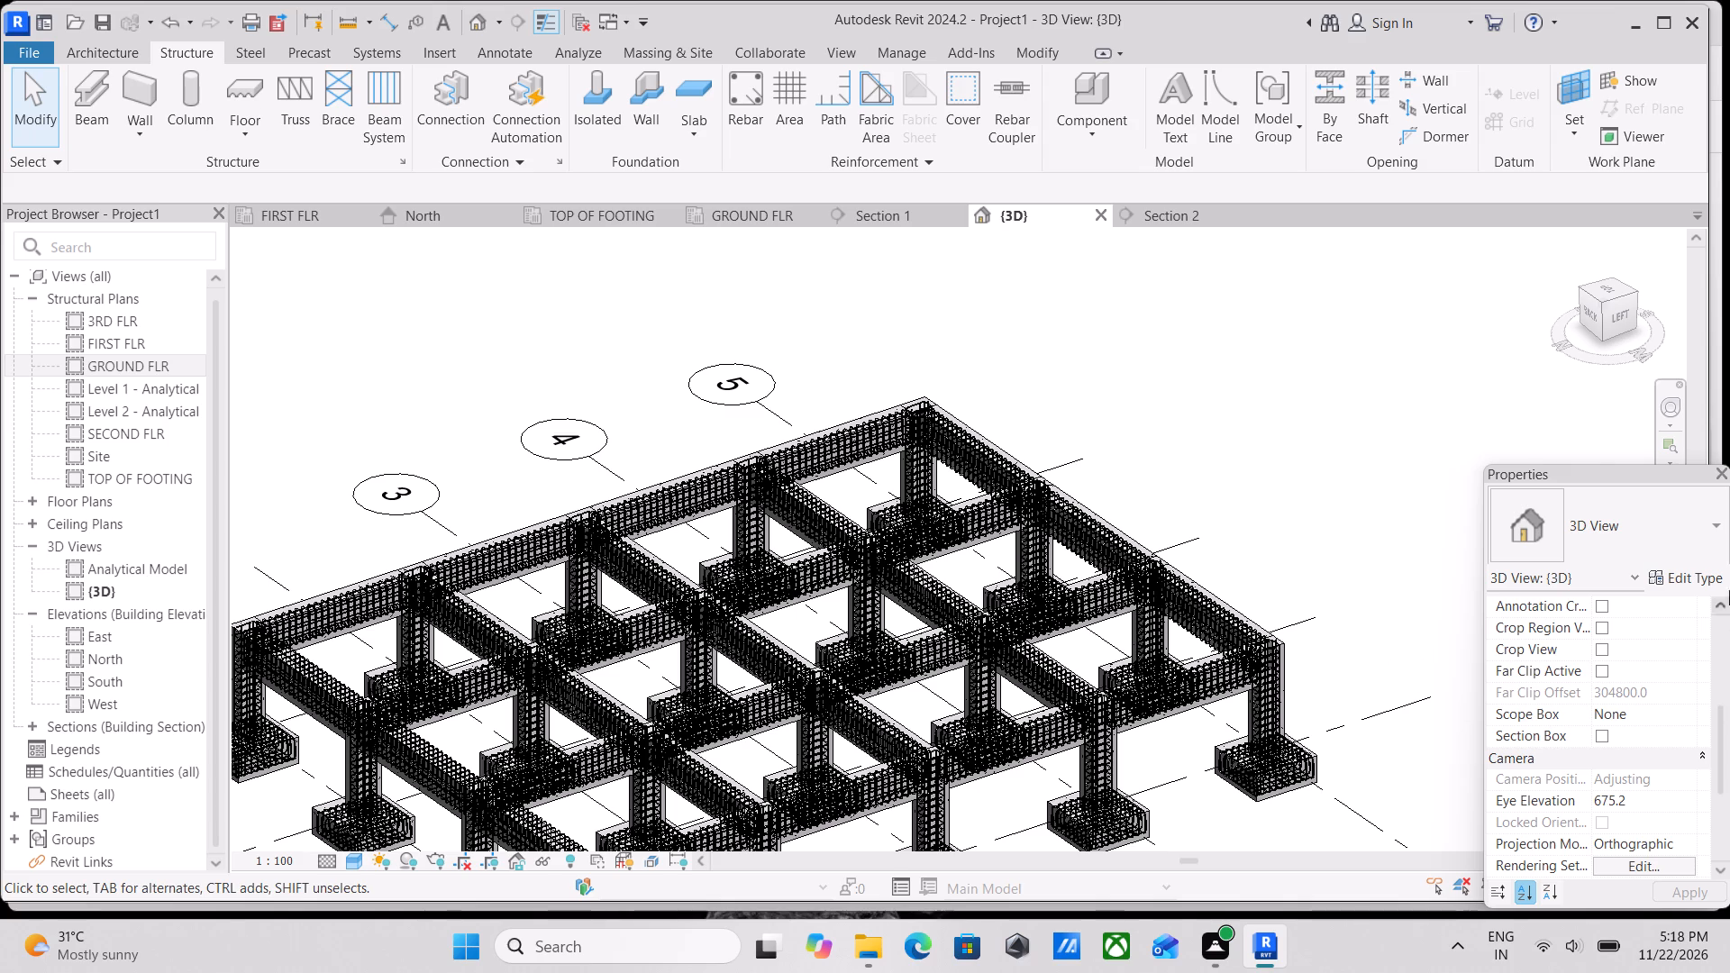
click(1609, 289)
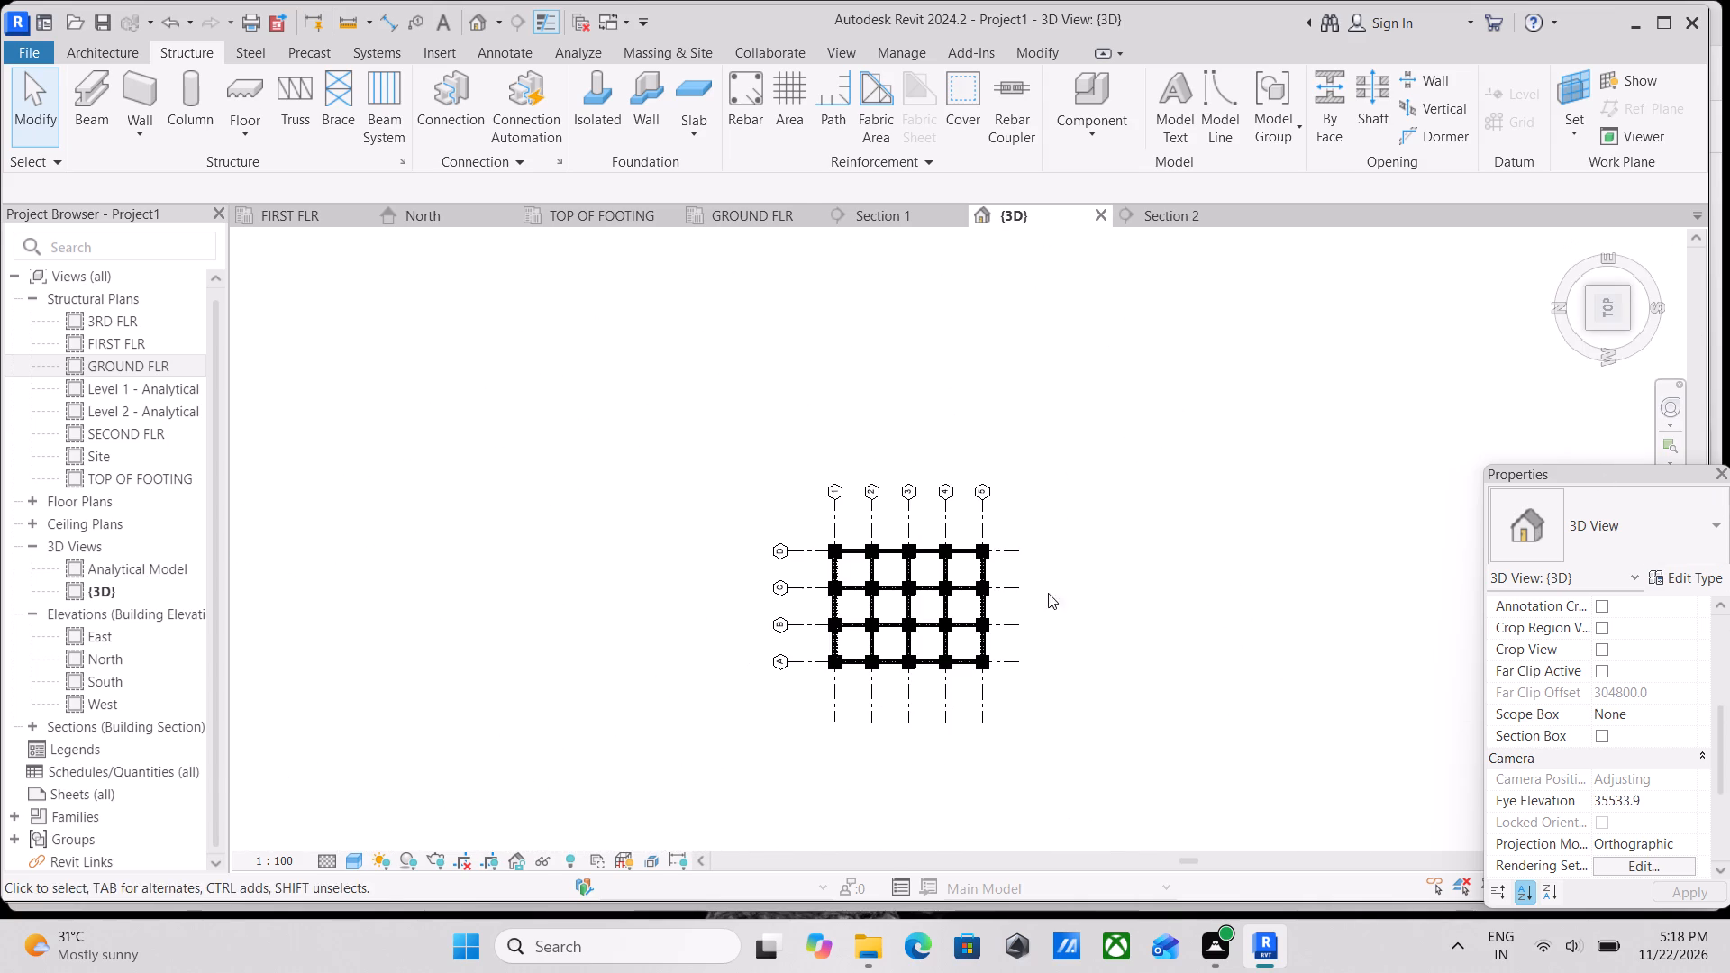
scroll(840, 614, up, 11)
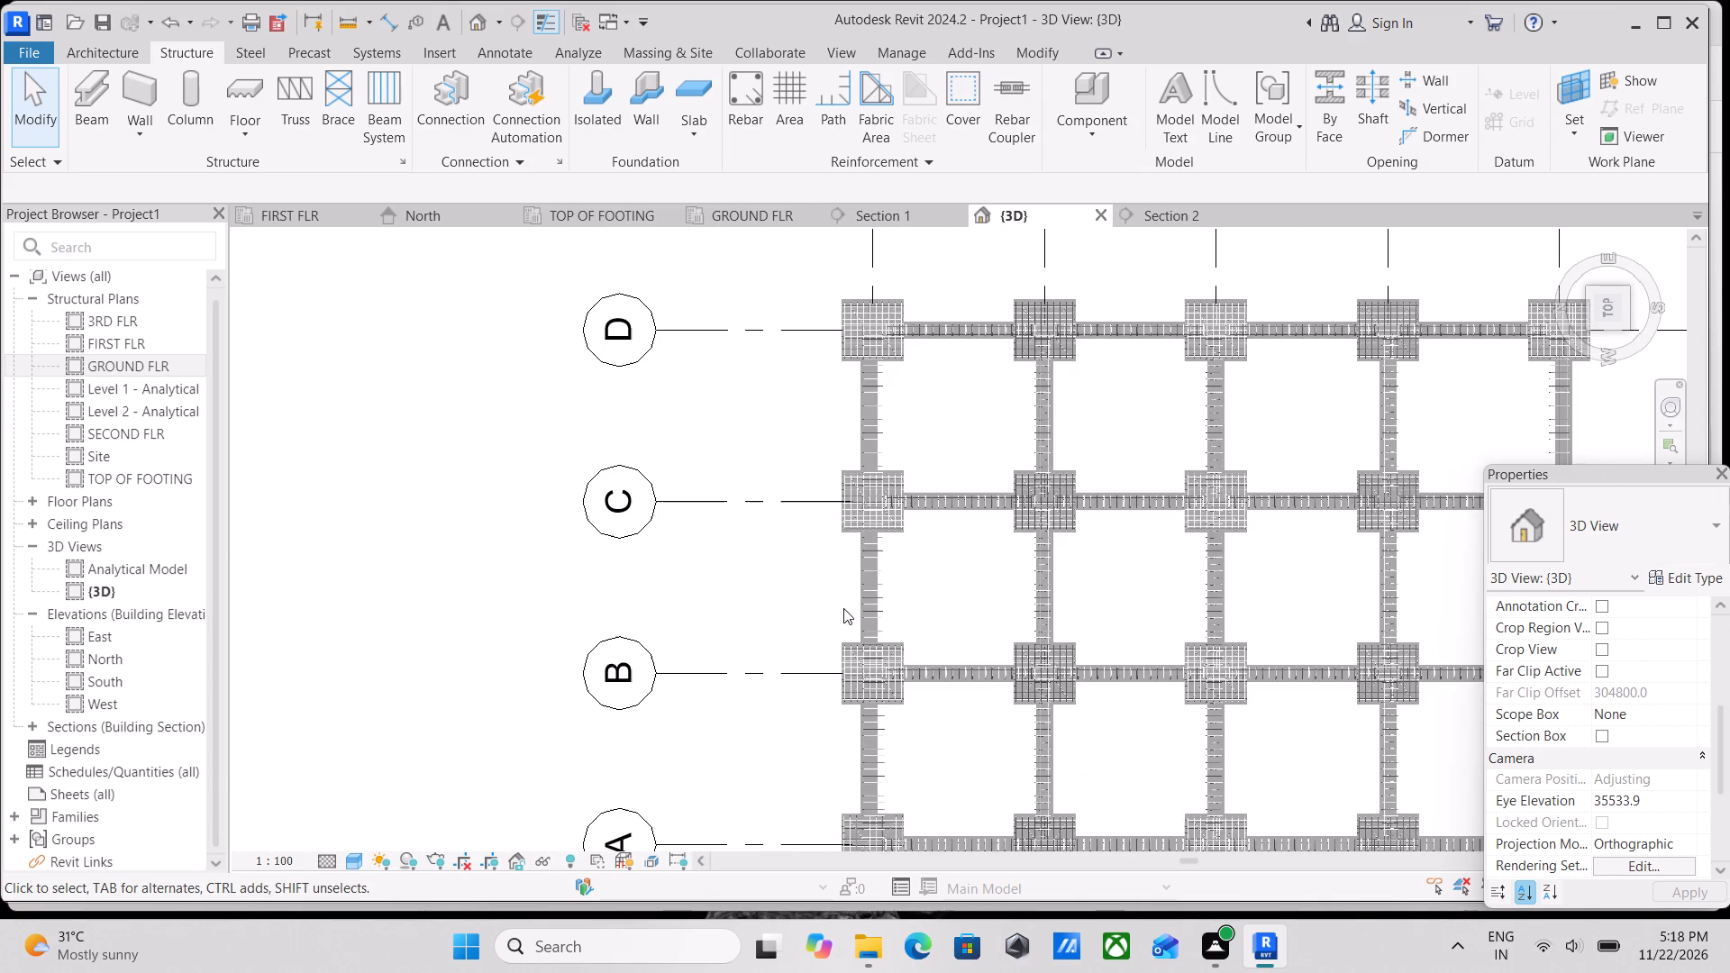
scroll(888, 615, up, 5)
scroll(874, 559, down, 1)
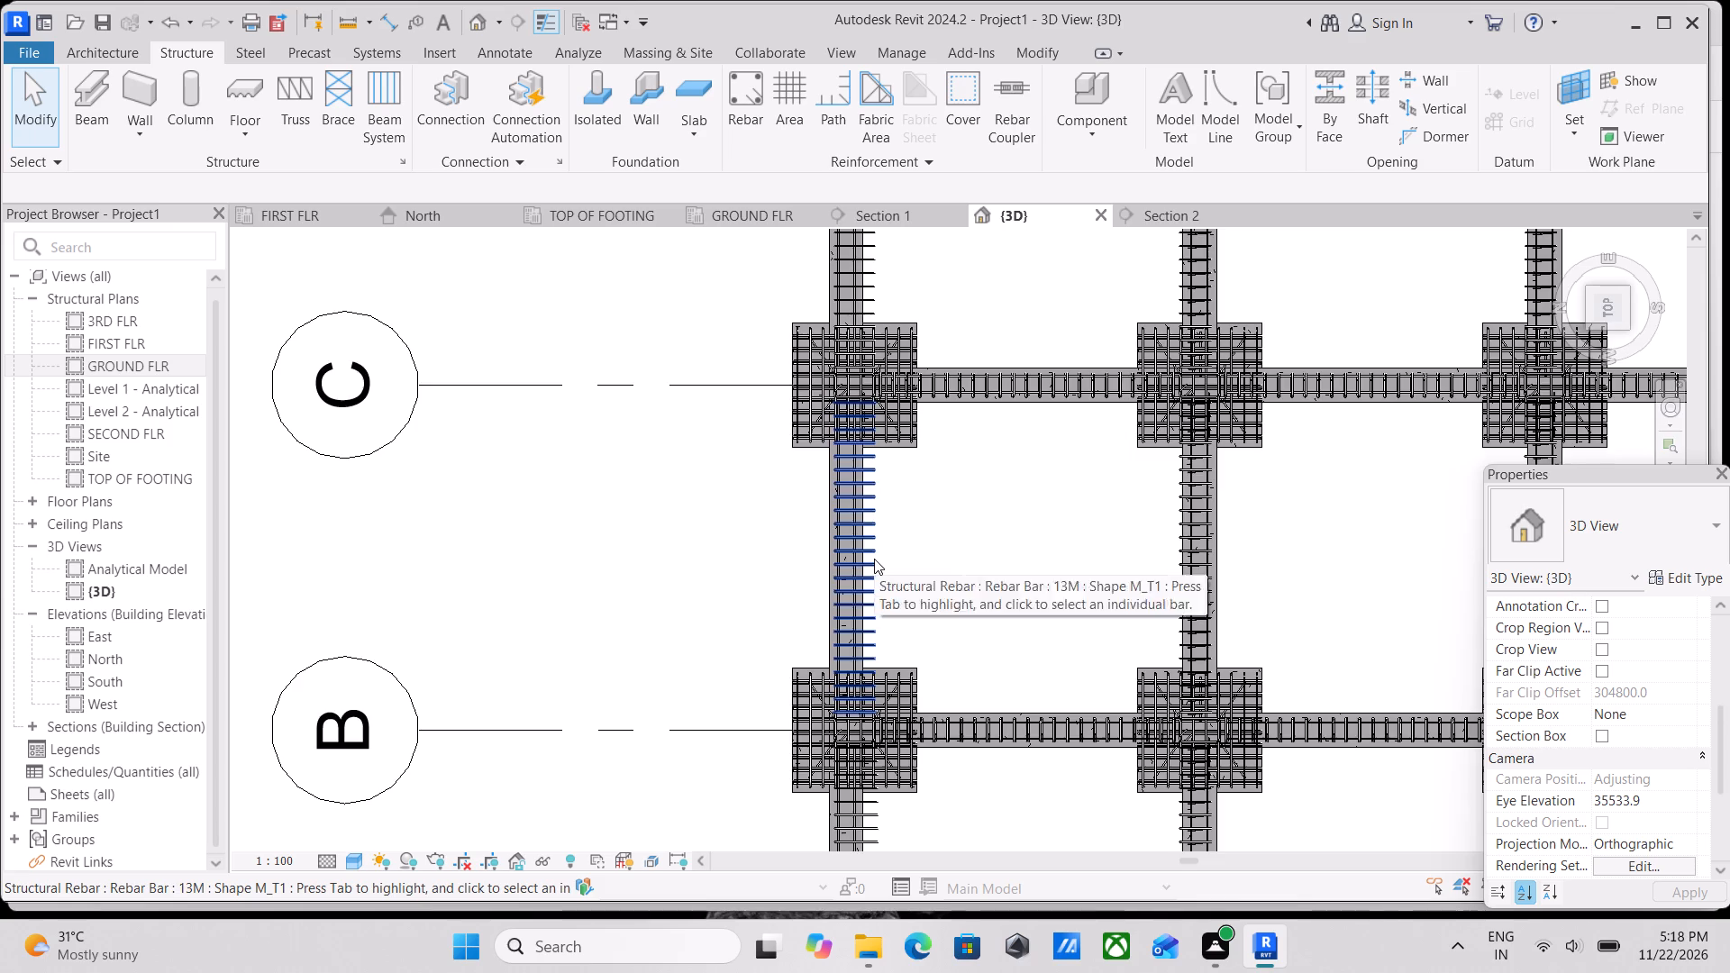
scroll(874, 559, down, 1)
click(874, 559)
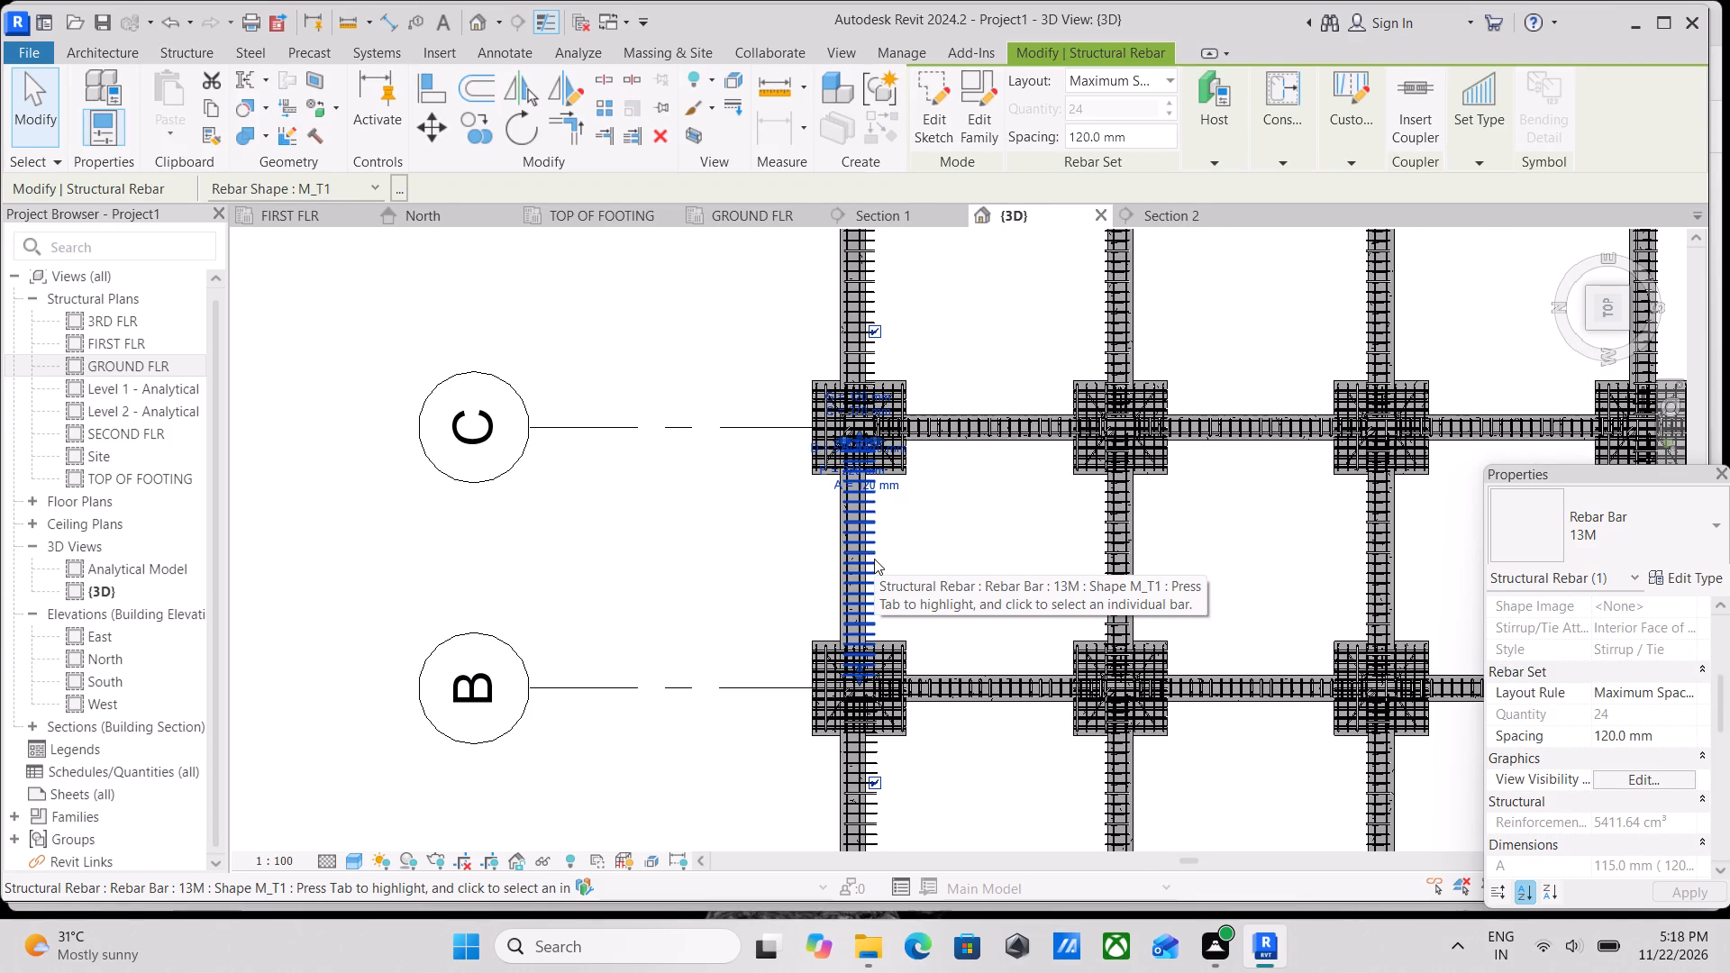
key(Left)
key(Left)
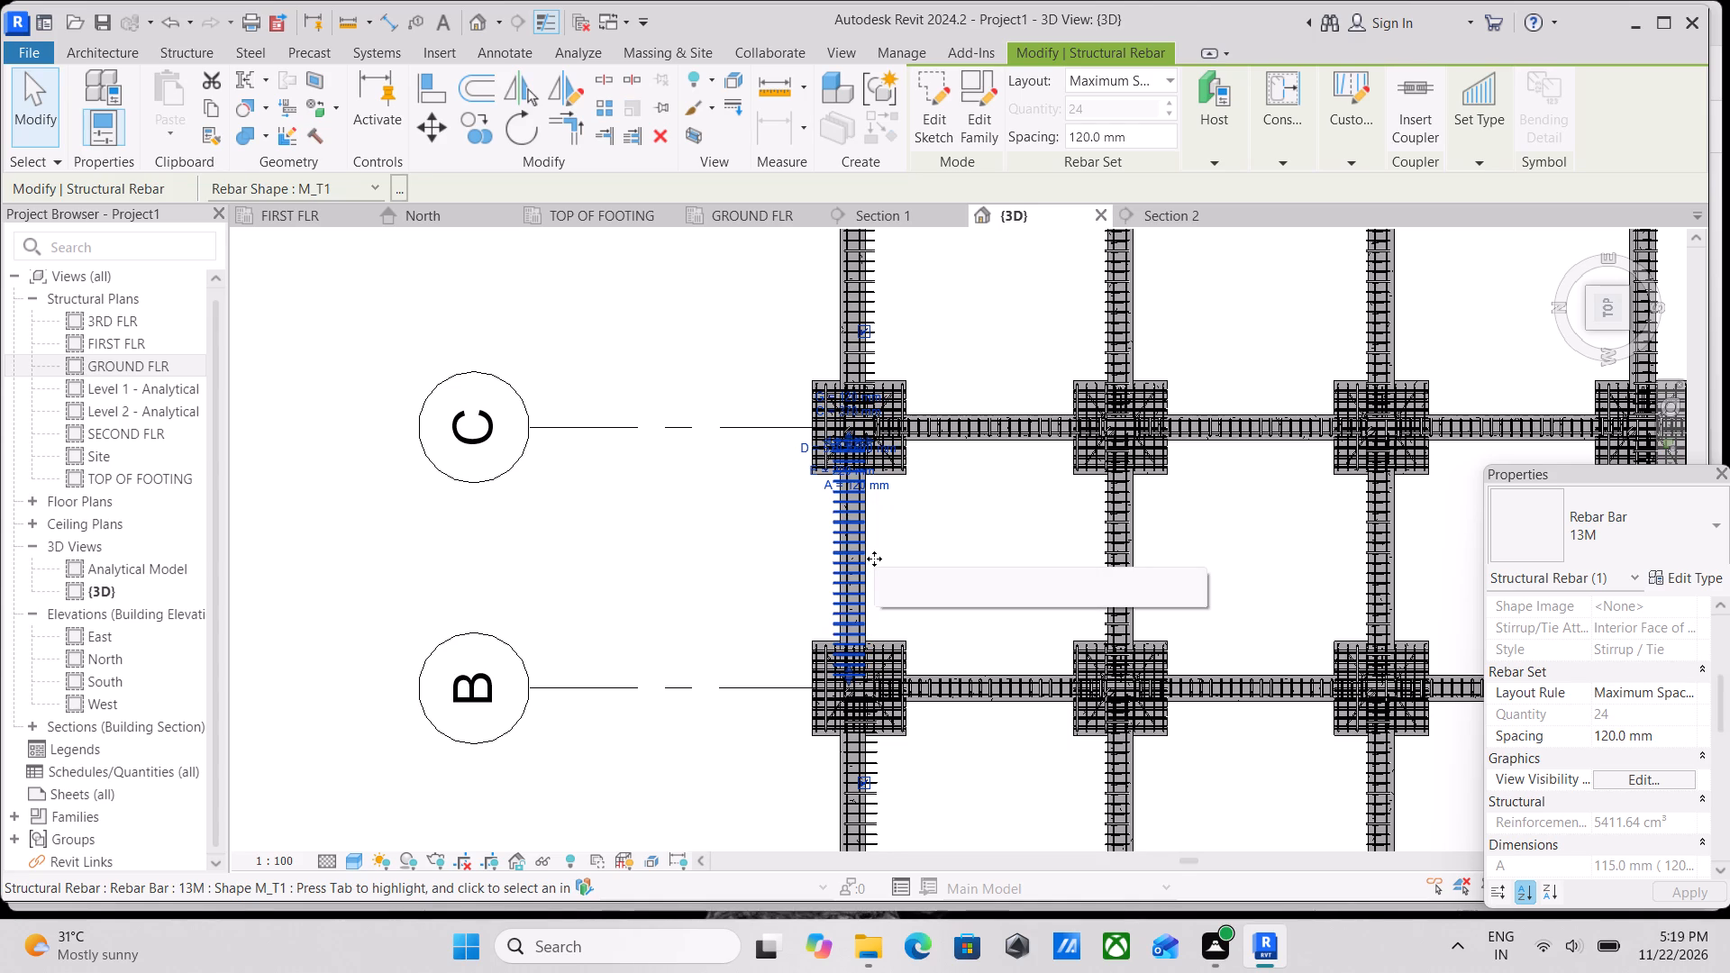
scroll(851, 563, up, 3)
key(Escape)
scroll(862, 612, up, 3)
key(Escape)
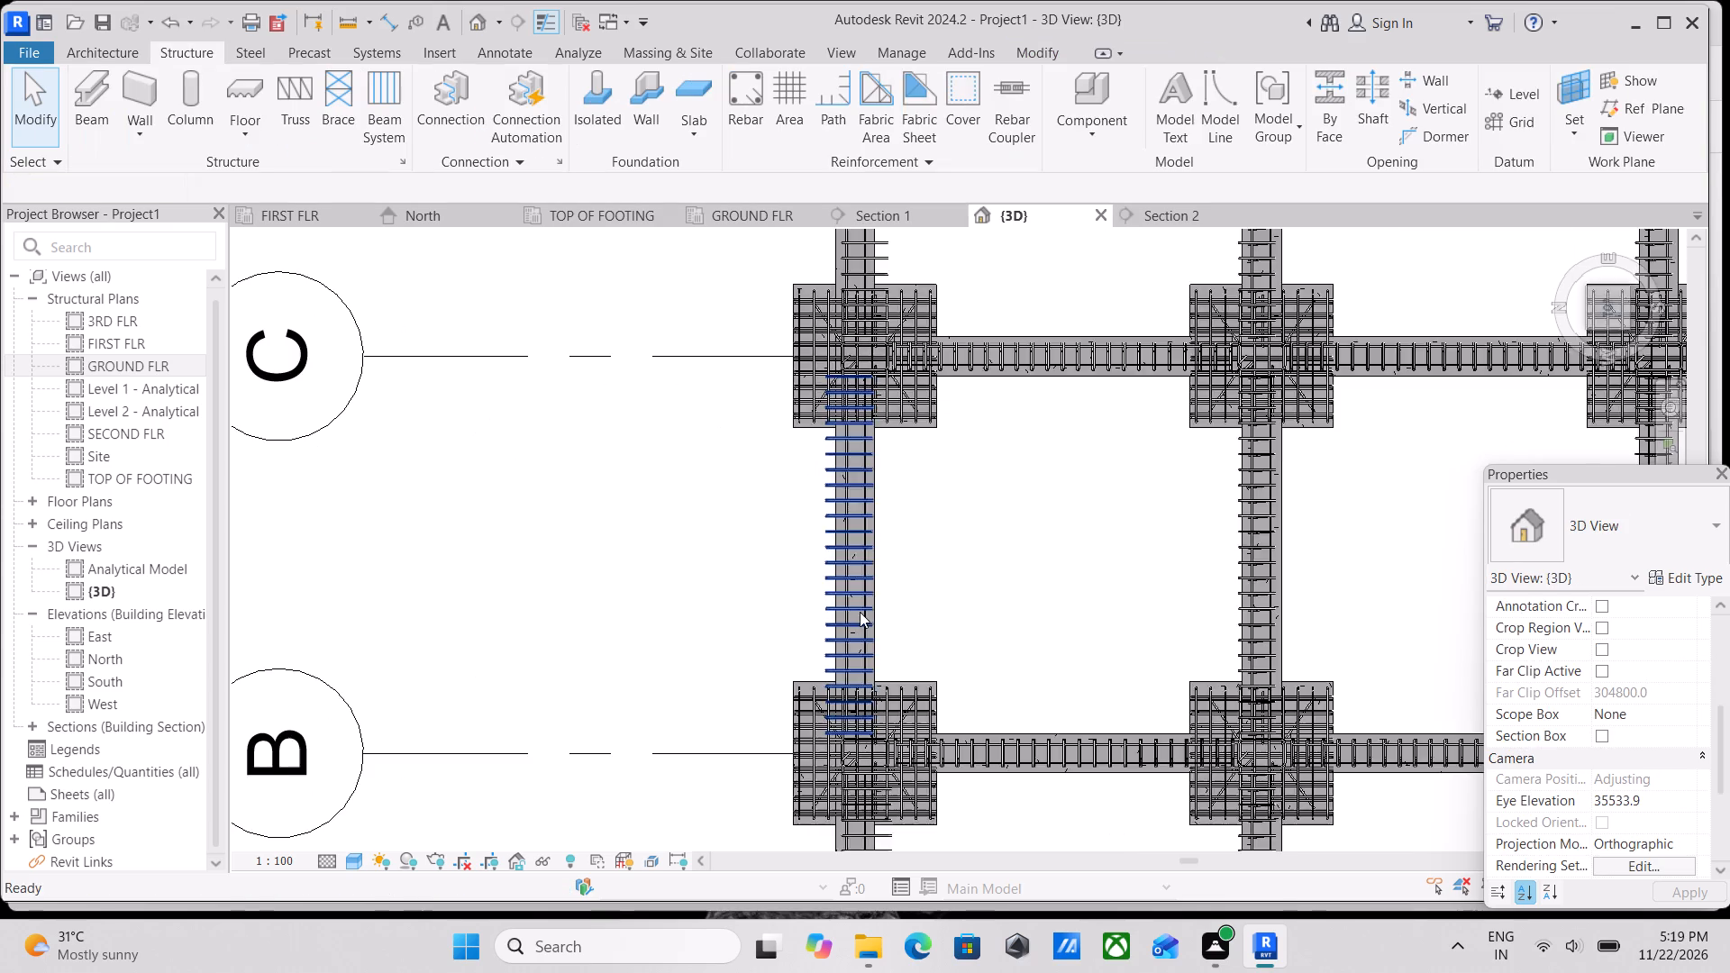
Nudge the 13M stirrup set in the grid 3 beam between C and D a net two increments toward grid 4, within the beam width.
scroll(798, 541, down, 3)
middle_drag(801, 547, 824, 585)
scroll(824, 580, up, 1)
scroll(821, 523, down, 2)
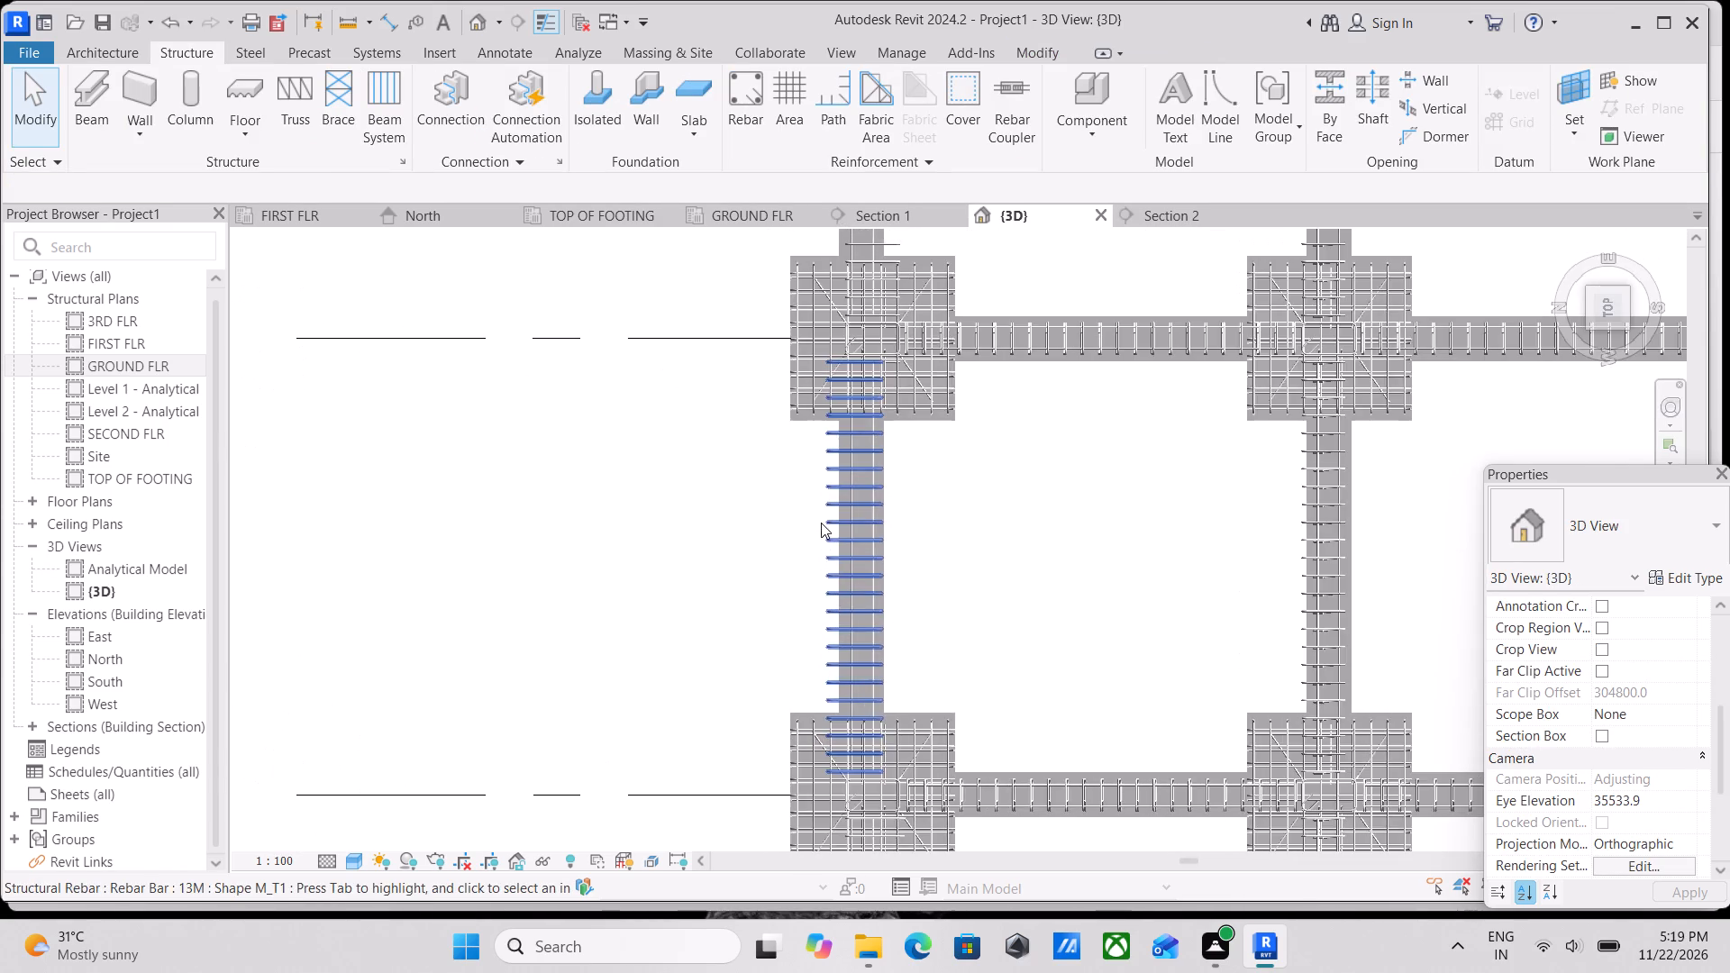
middle_drag(821, 523, 844, 570)
scroll(1025, 541, down, 4)
middle_drag(1025, 541, 1006, 654)
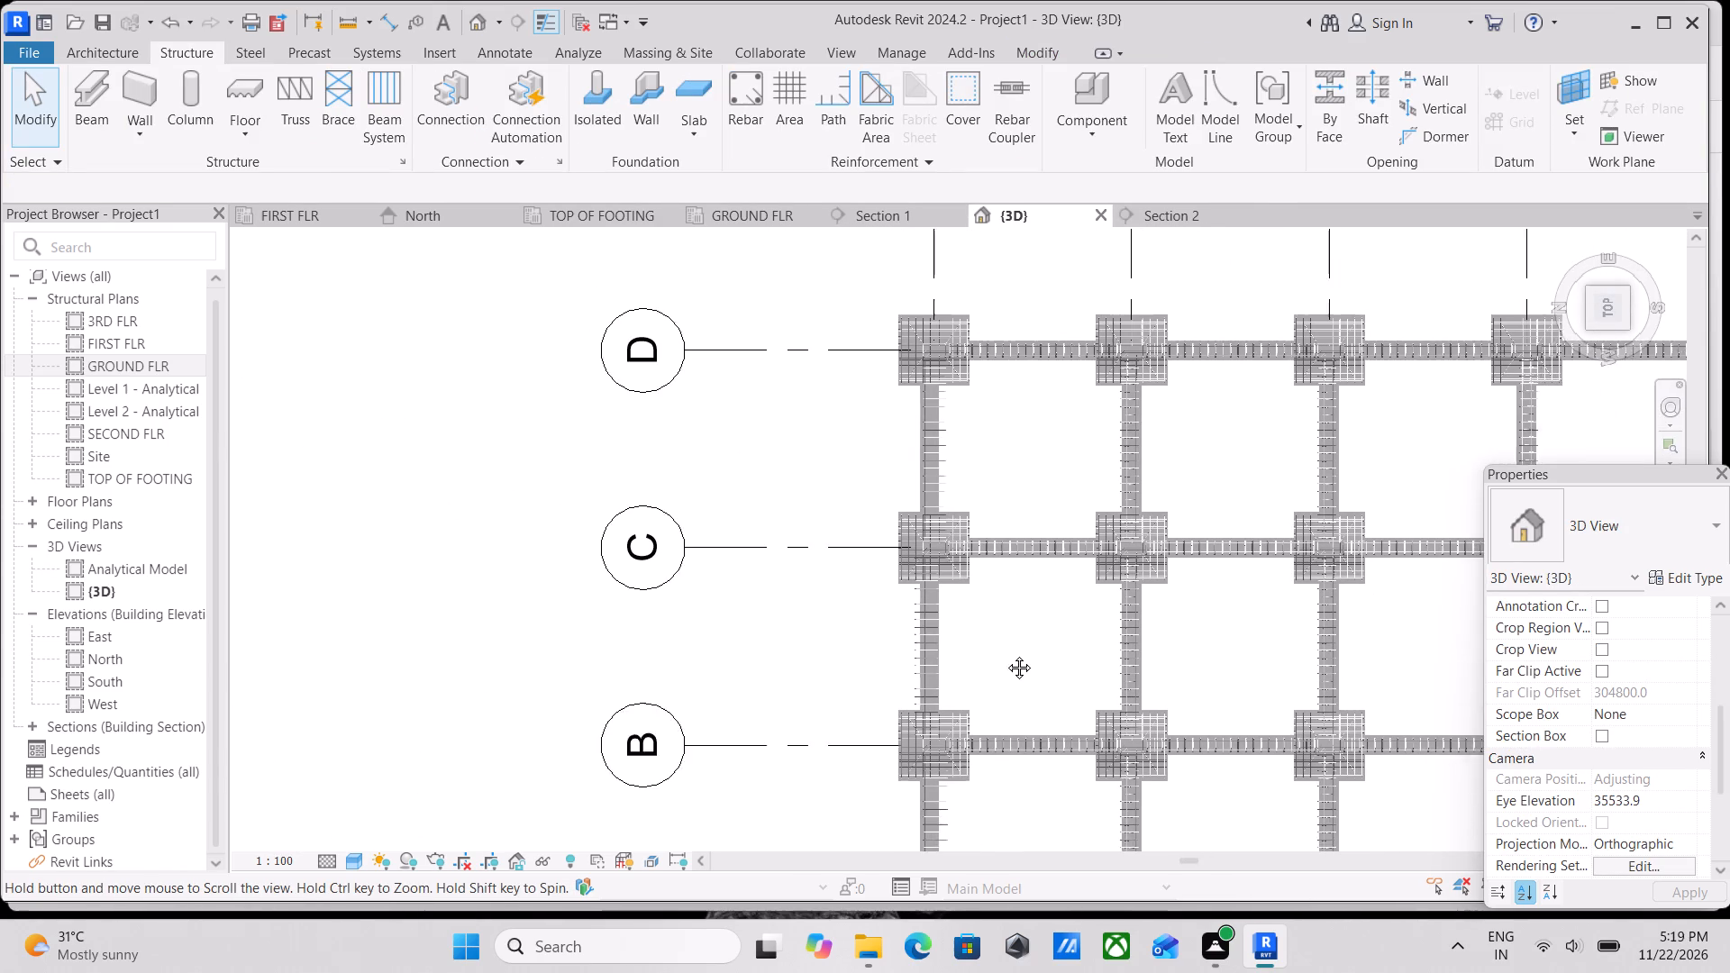
middle_drag(1006, 654, 981, 650)
scroll(981, 650, up, 9)
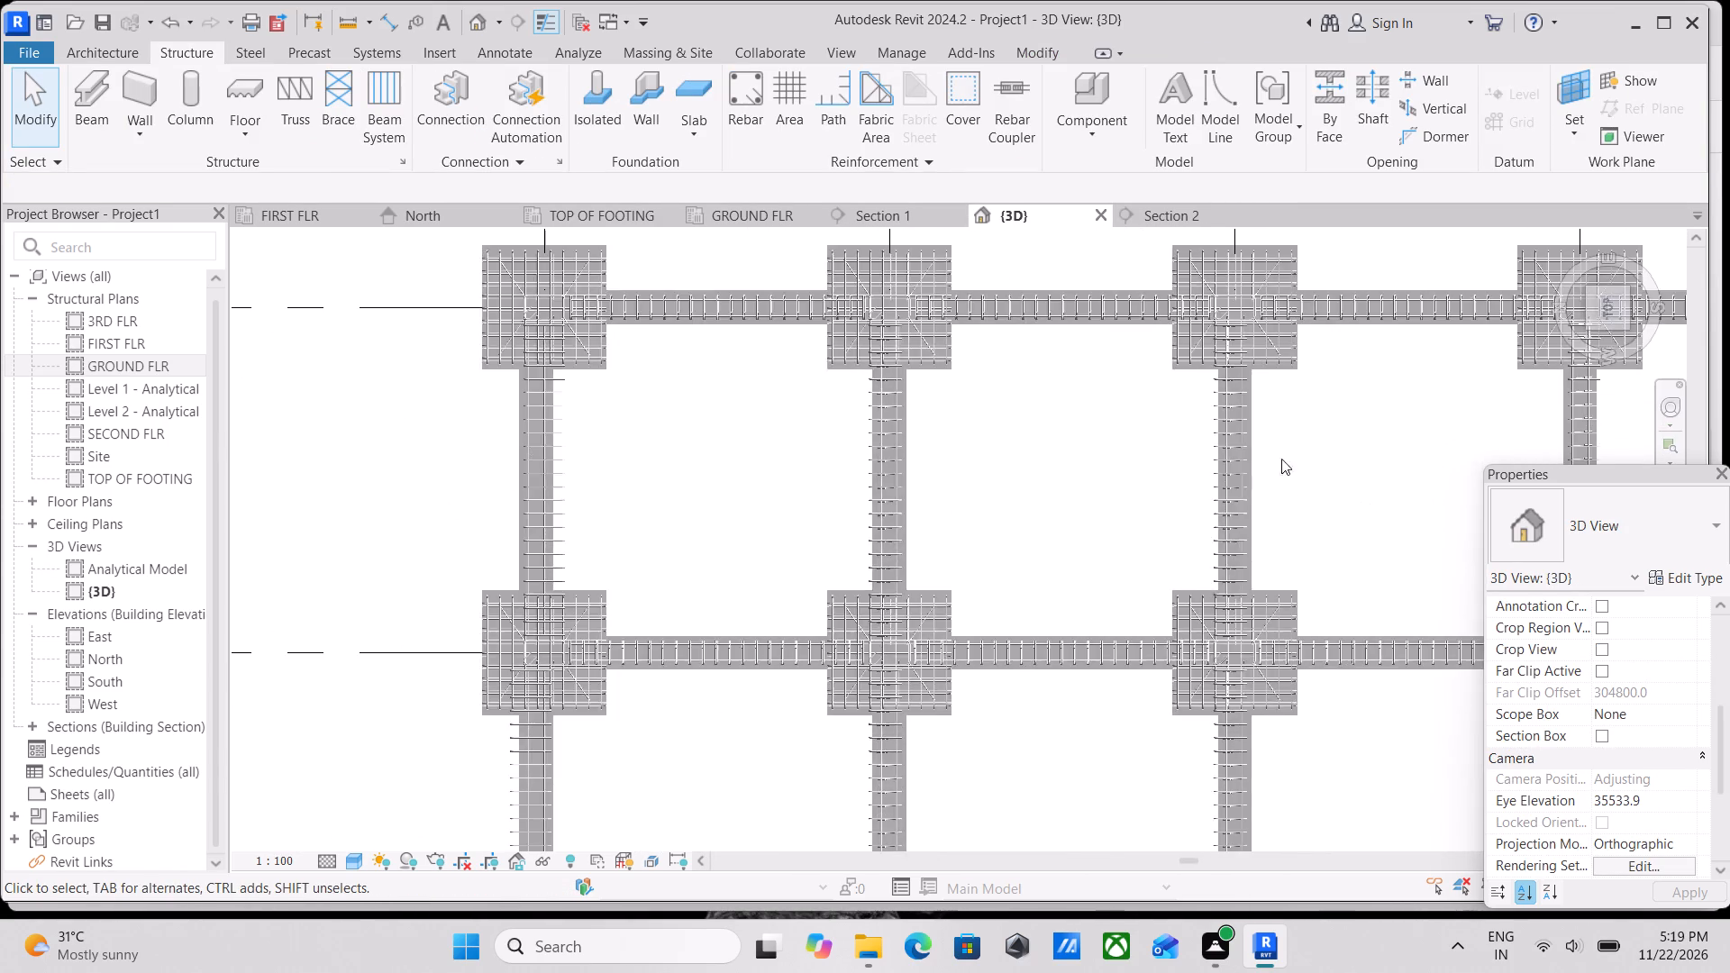
scroll(1281, 459, up, 4)
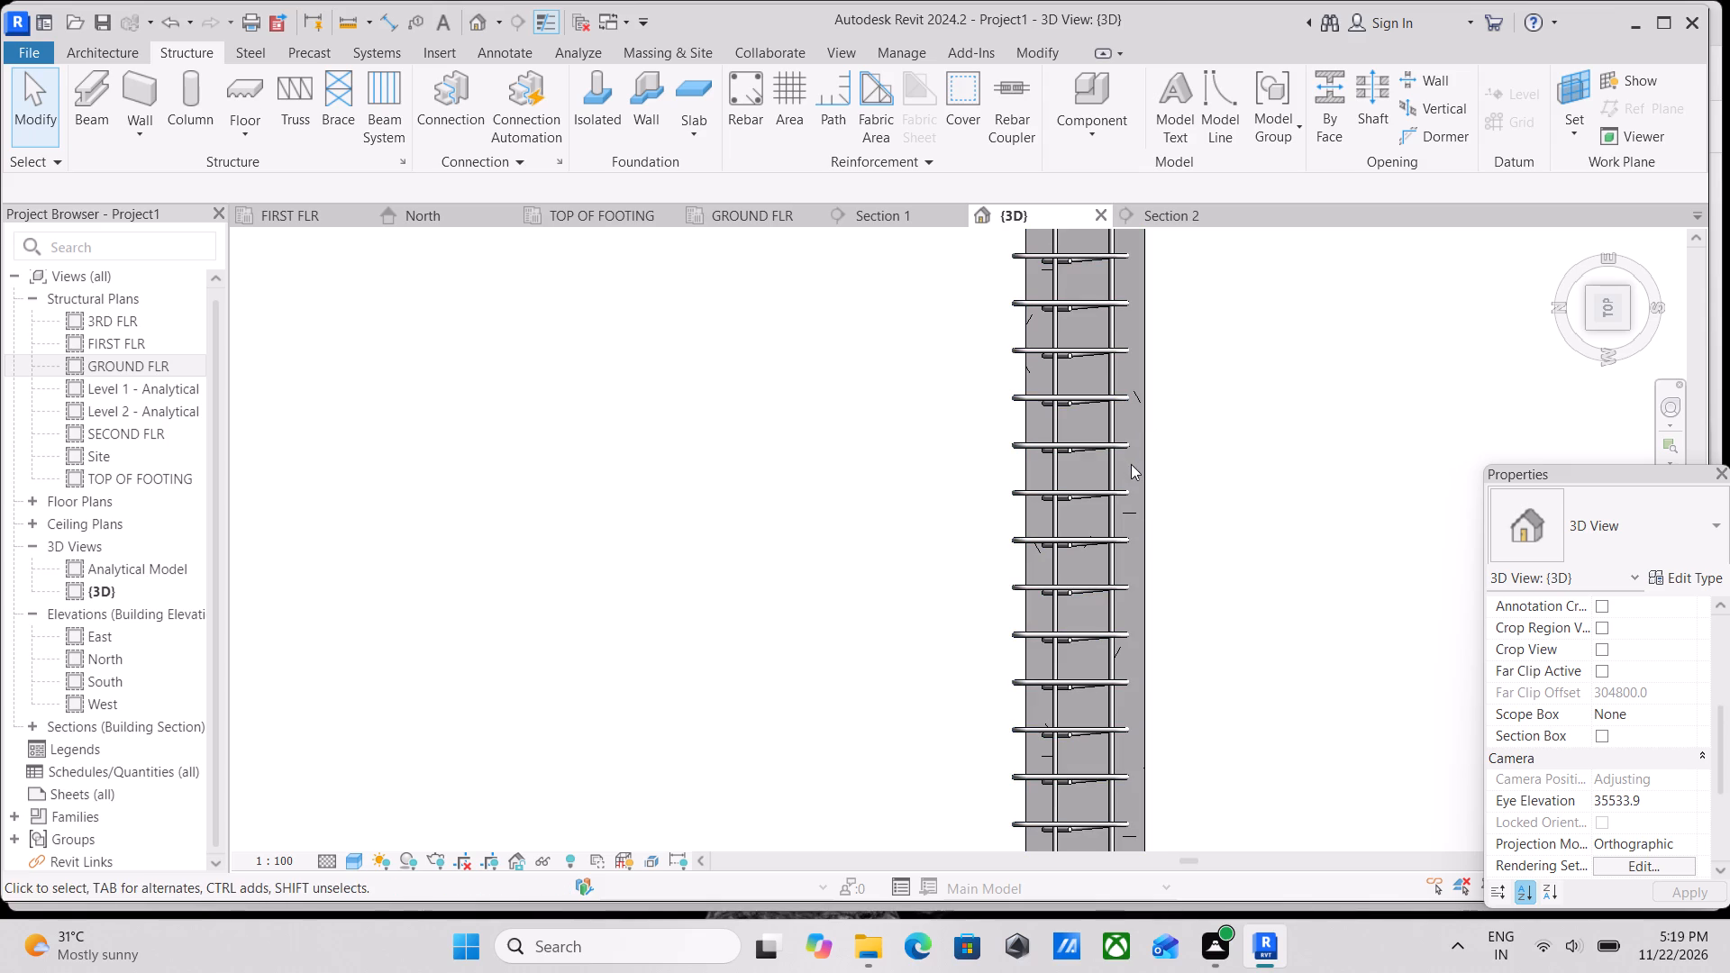
click(1130, 455)
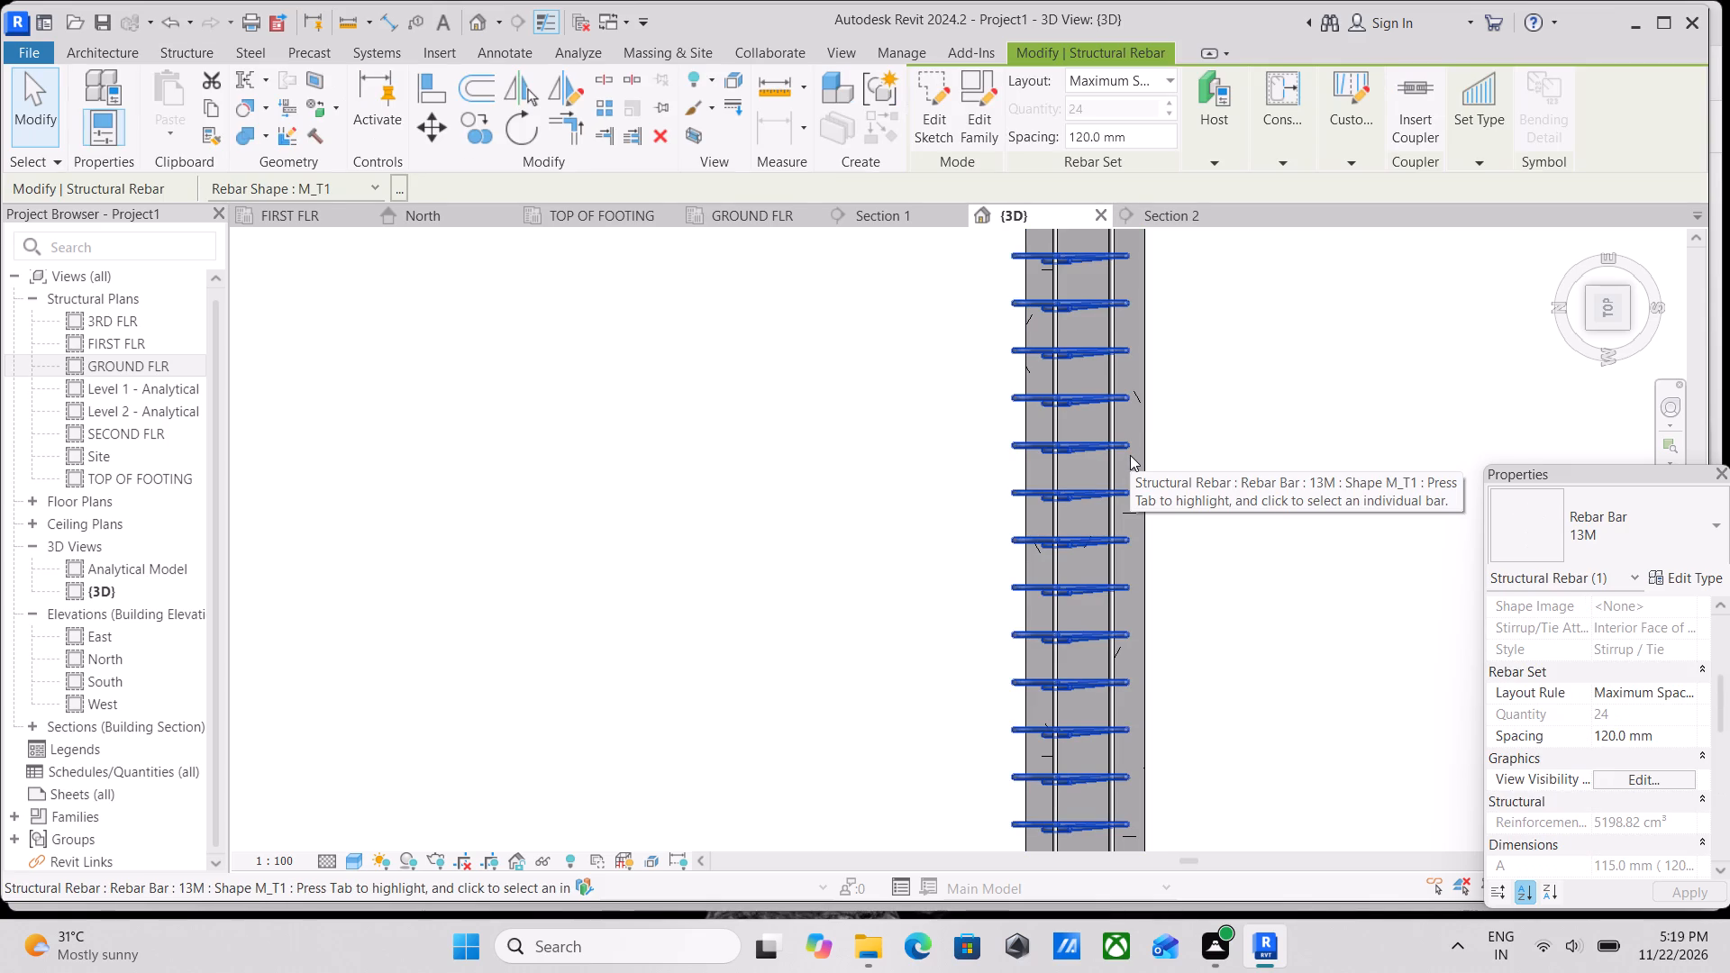
key(Right)
key(Right)
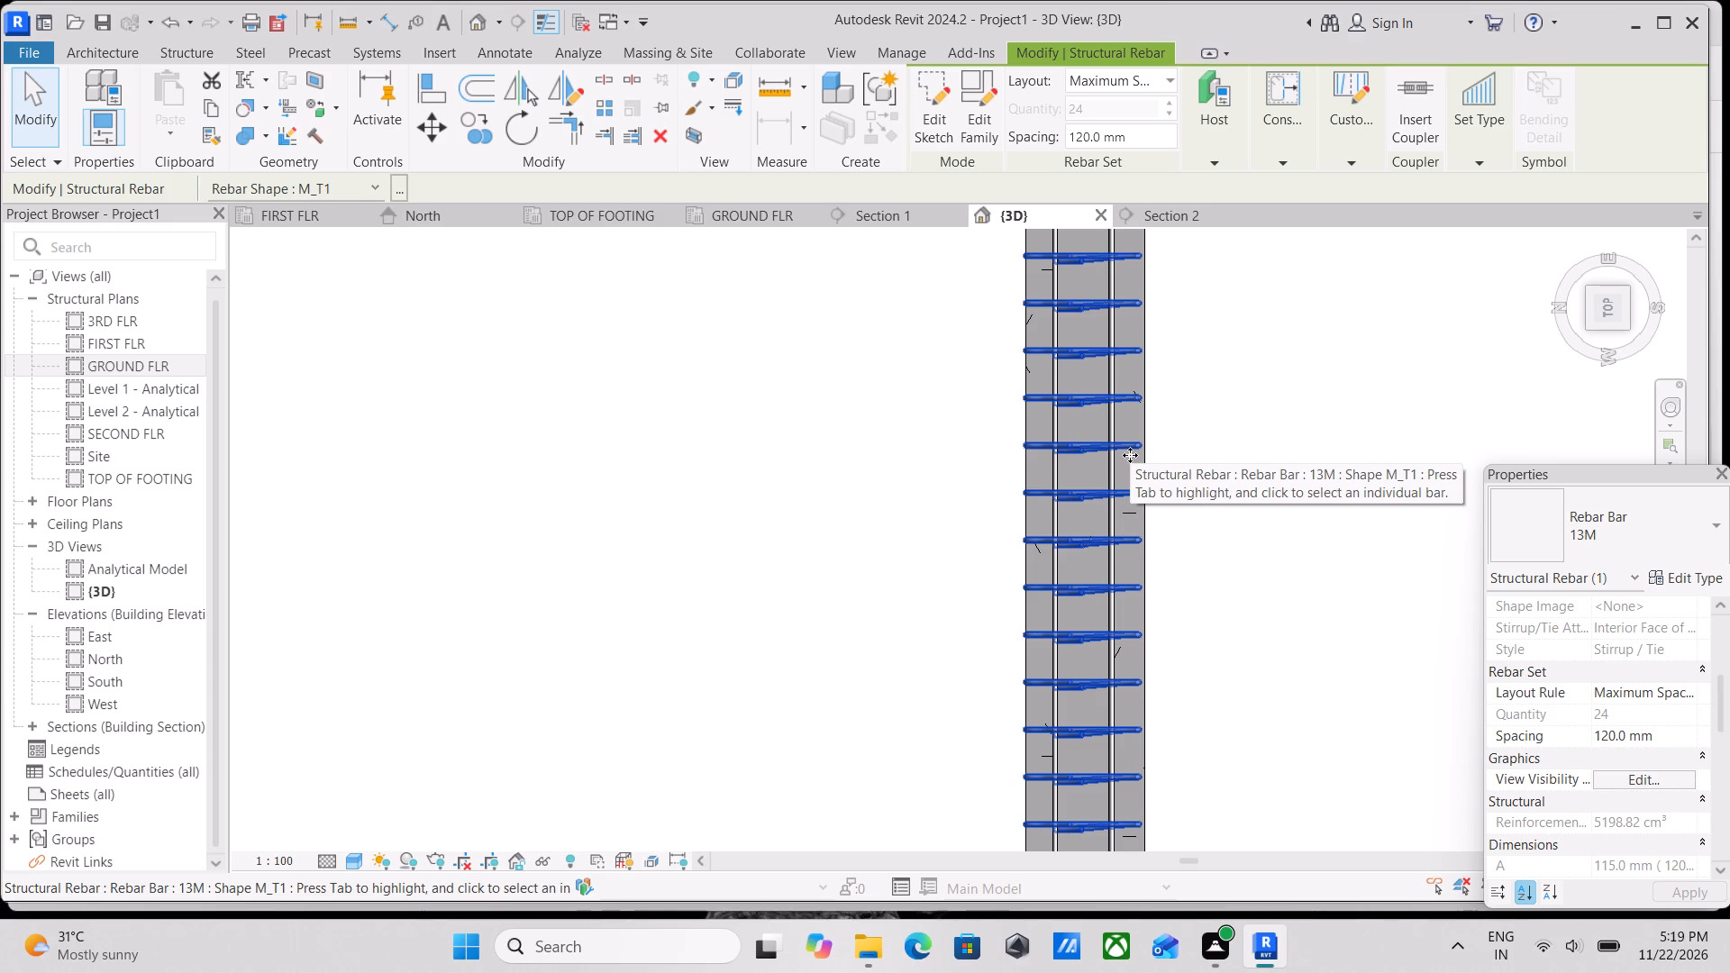
key(Right)
key(Left)
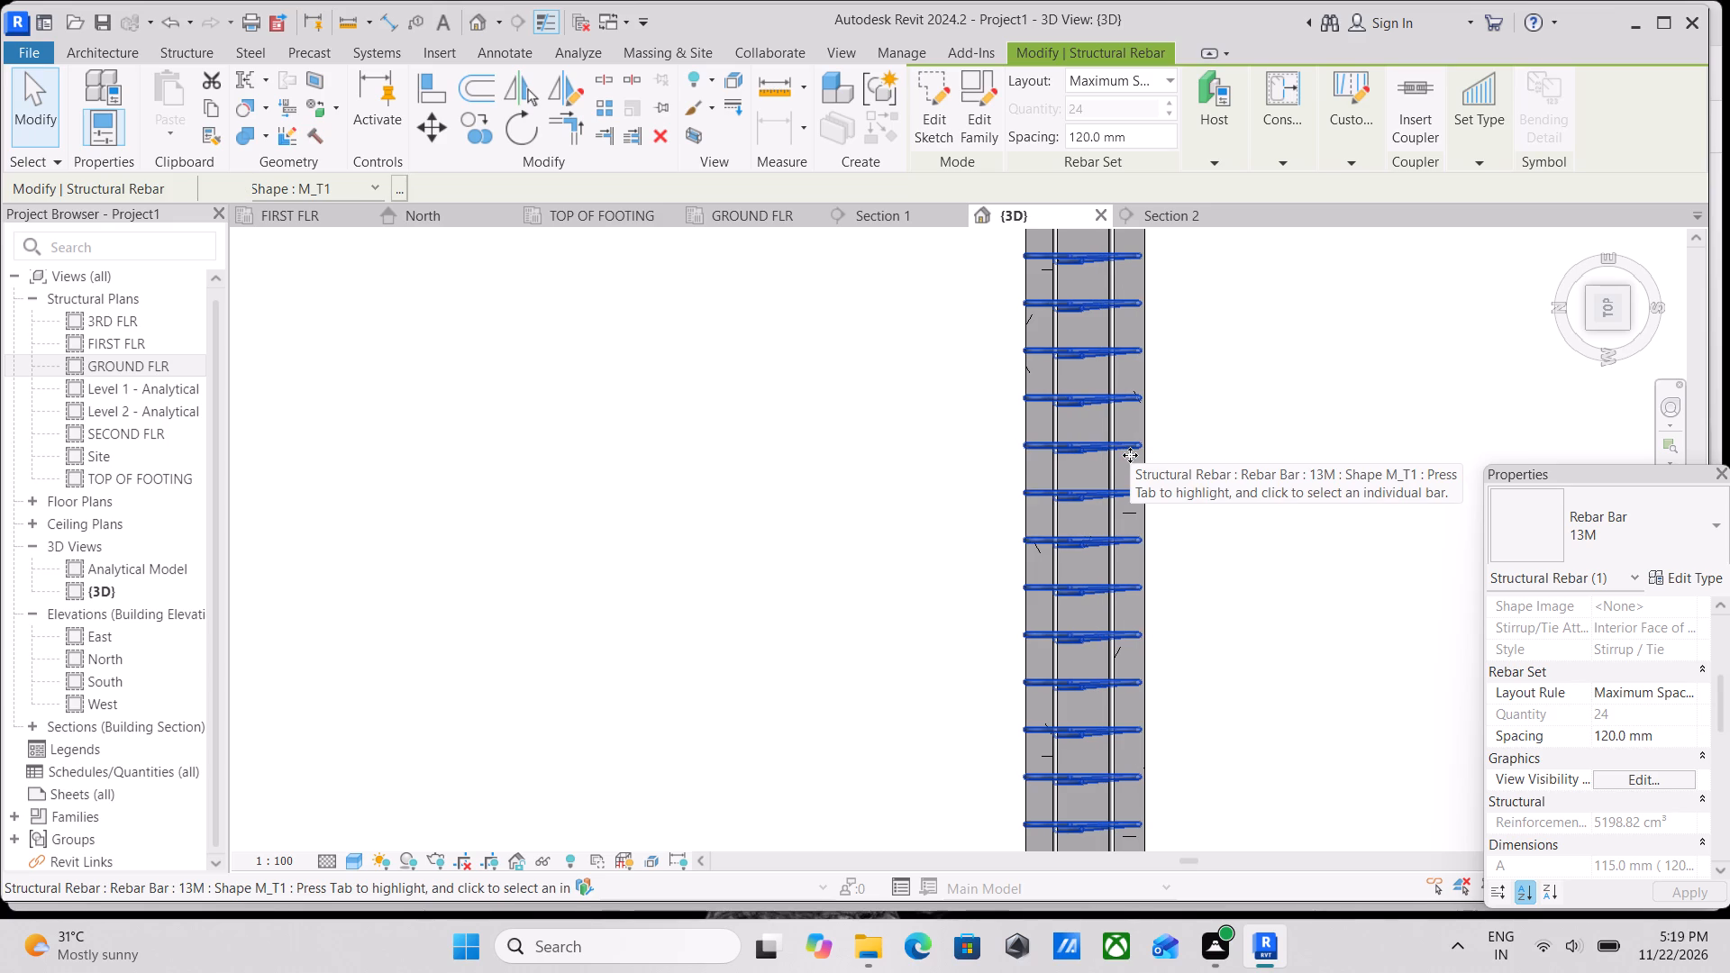
key(Escape)
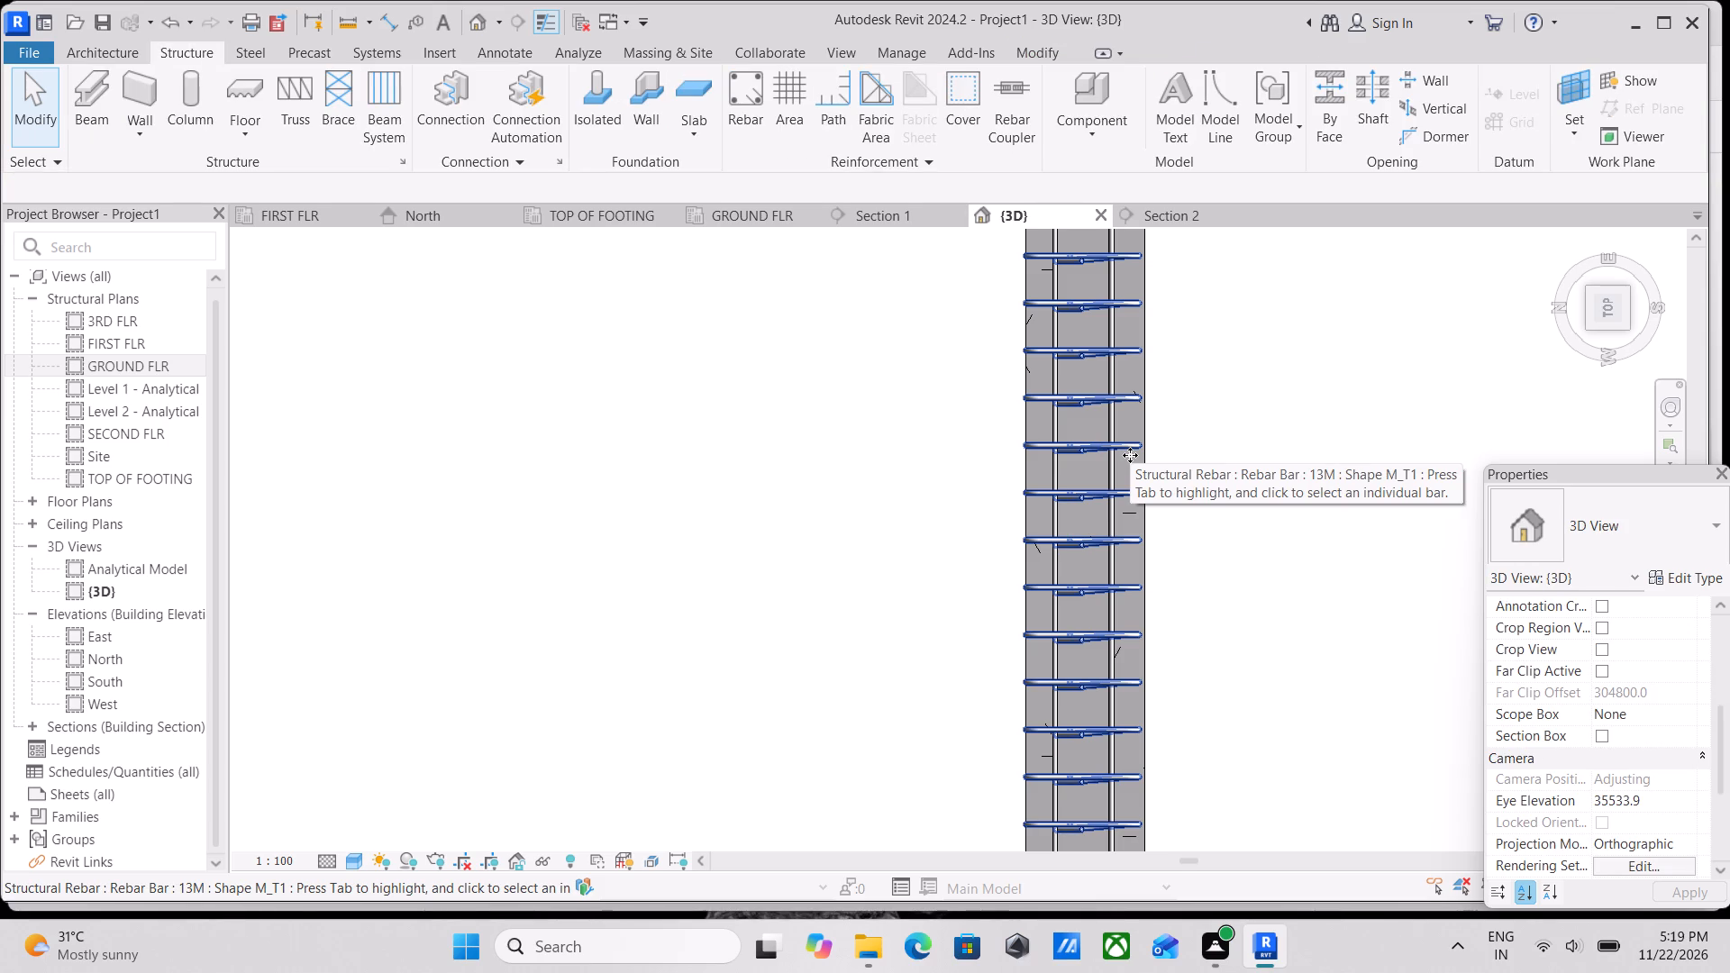
Nudge the 13M stirrup set in the grid 2 beam between C and D two increments toward grid 3, within the beam width.
scroll(711, 434, down, 6)
middle_drag(734, 486, 751, 492)
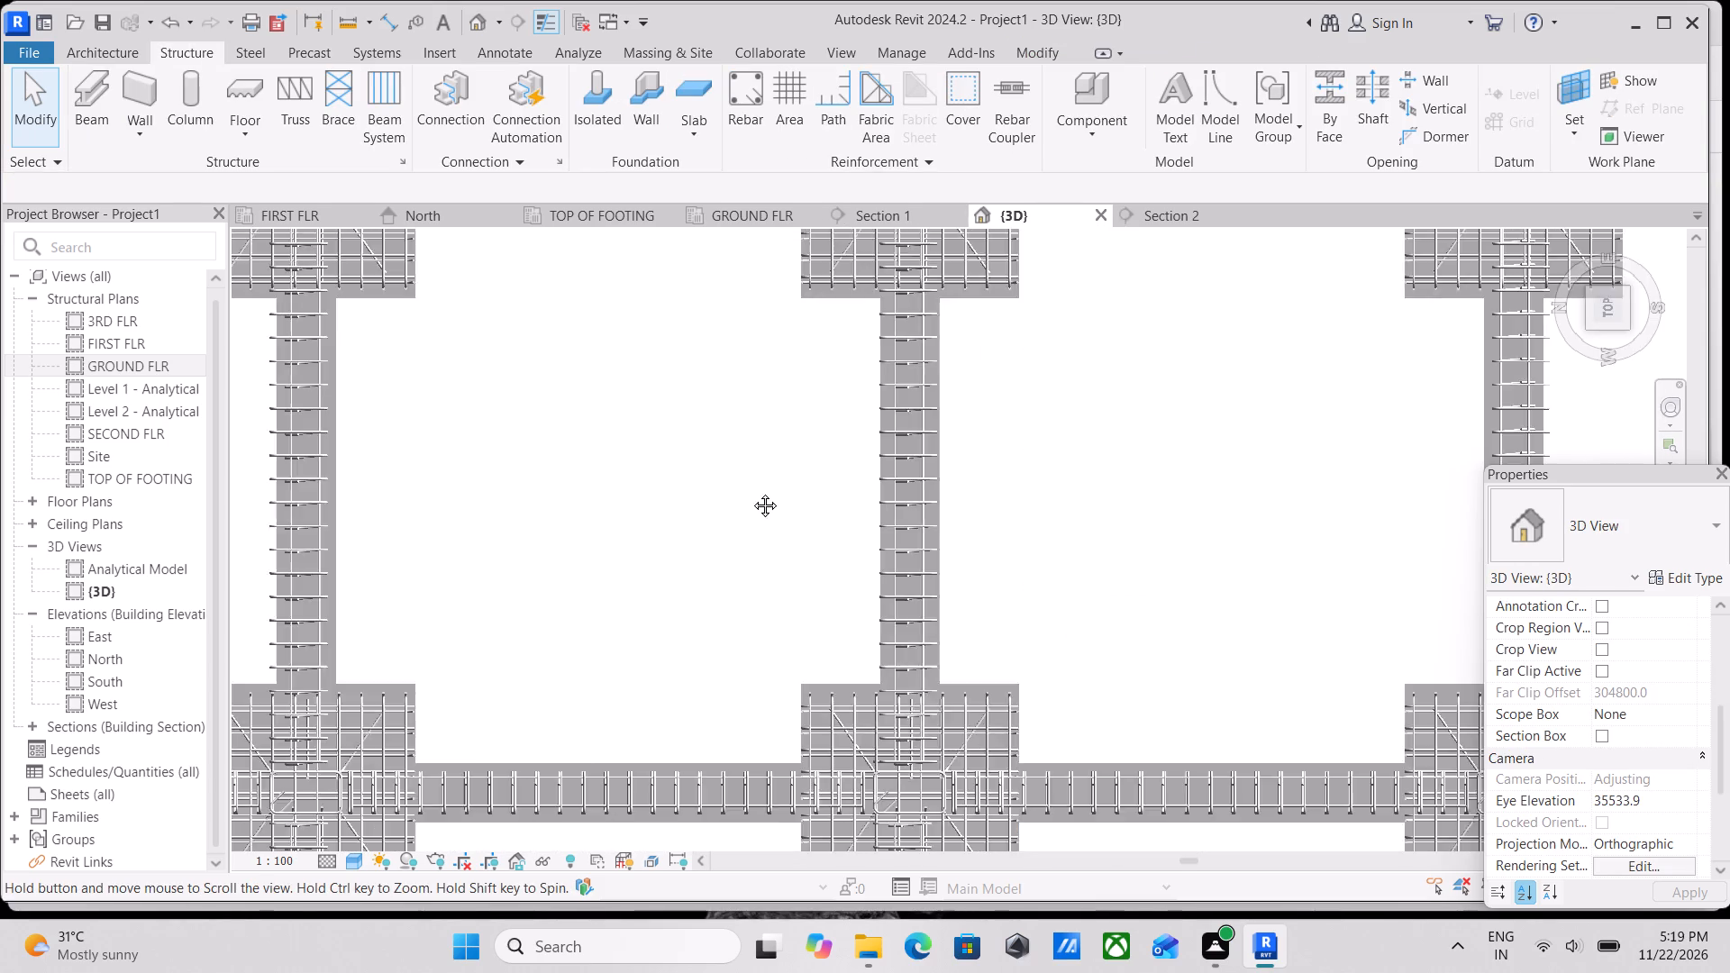
middle_drag(751, 492, 971, 524)
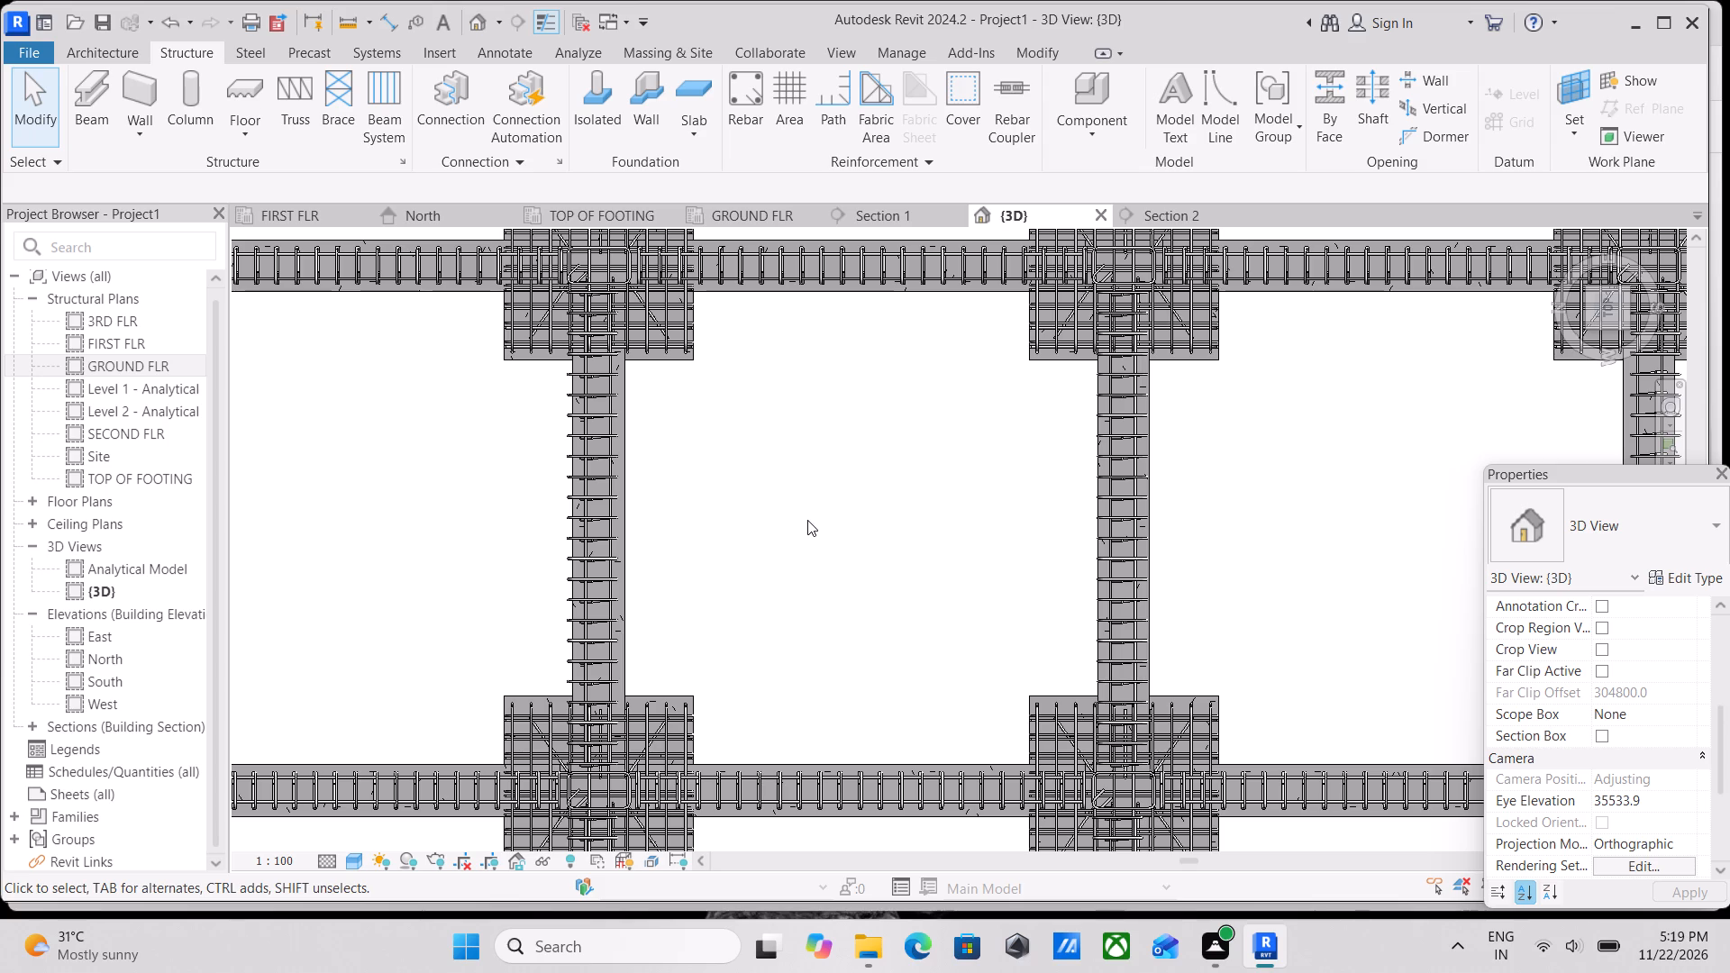
scroll(630, 569, up, 3)
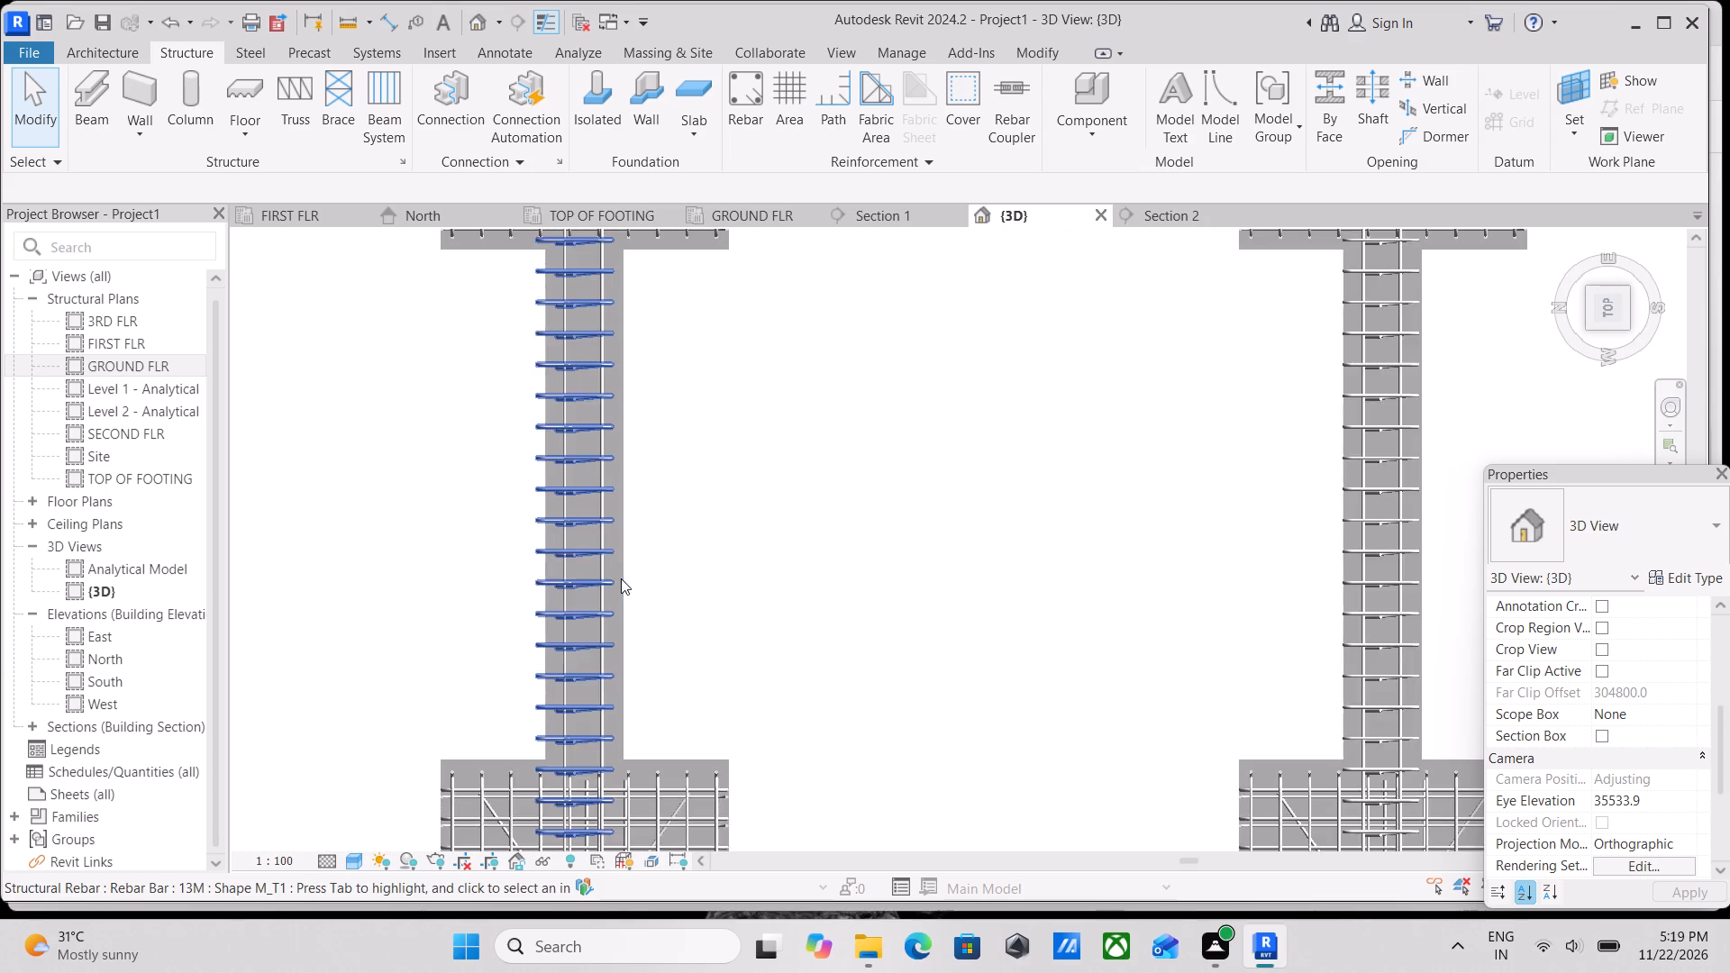
click(616, 580)
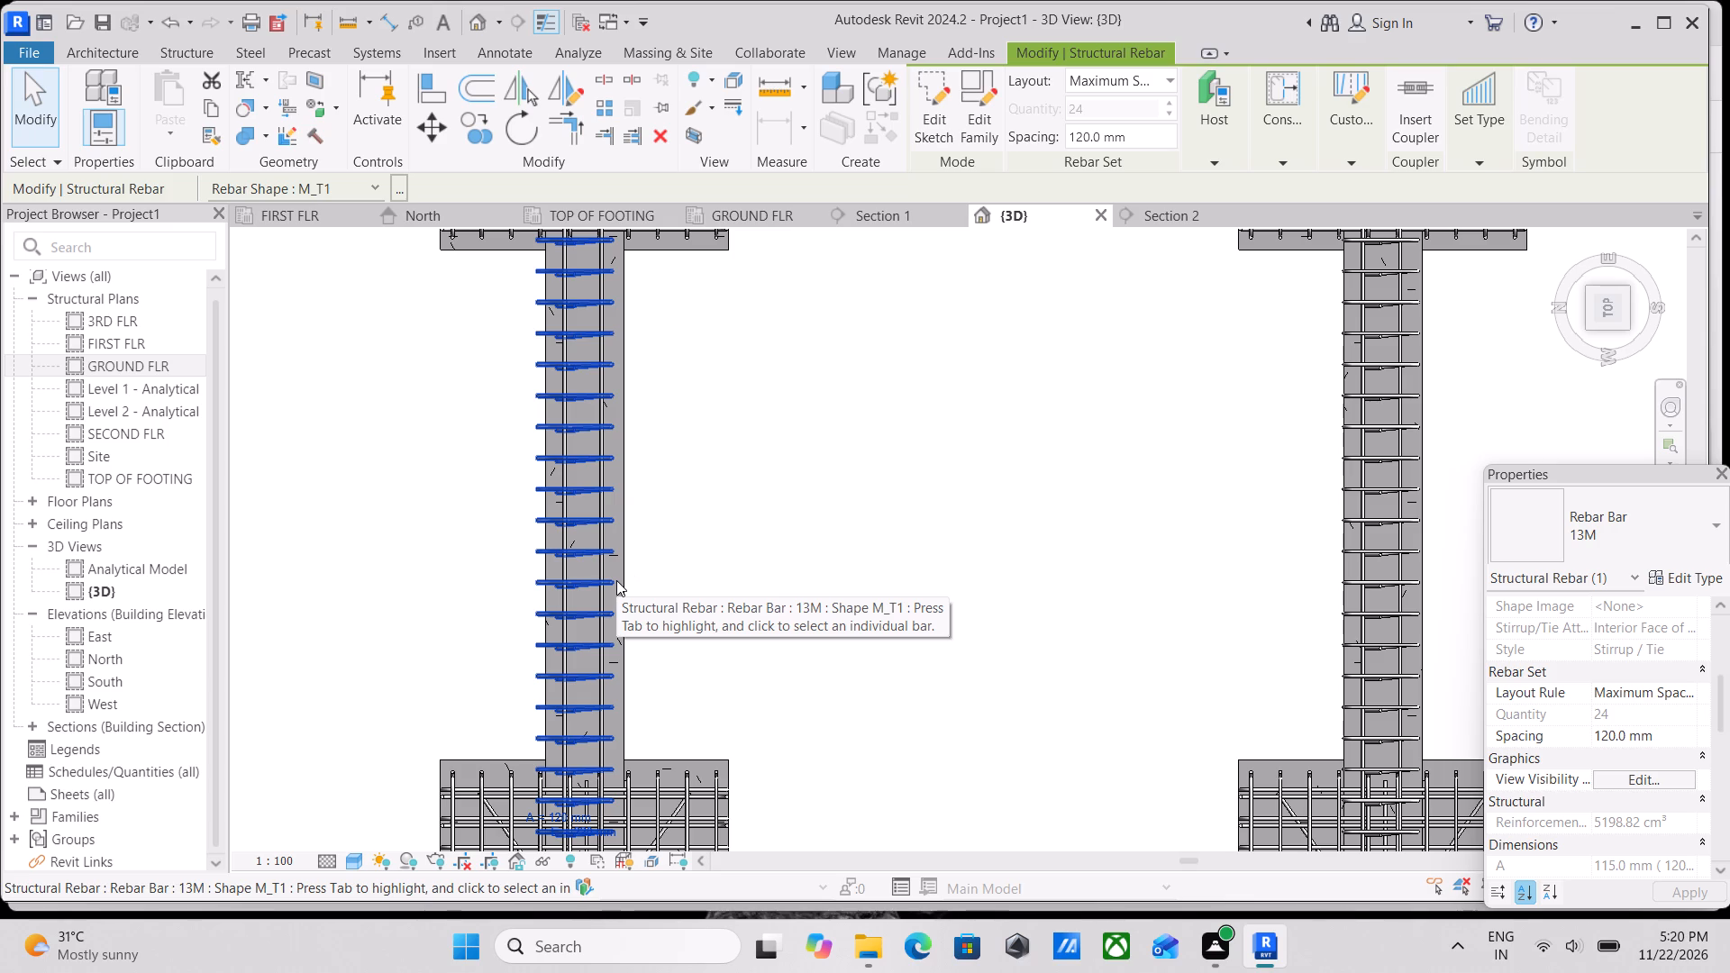
key(Right)
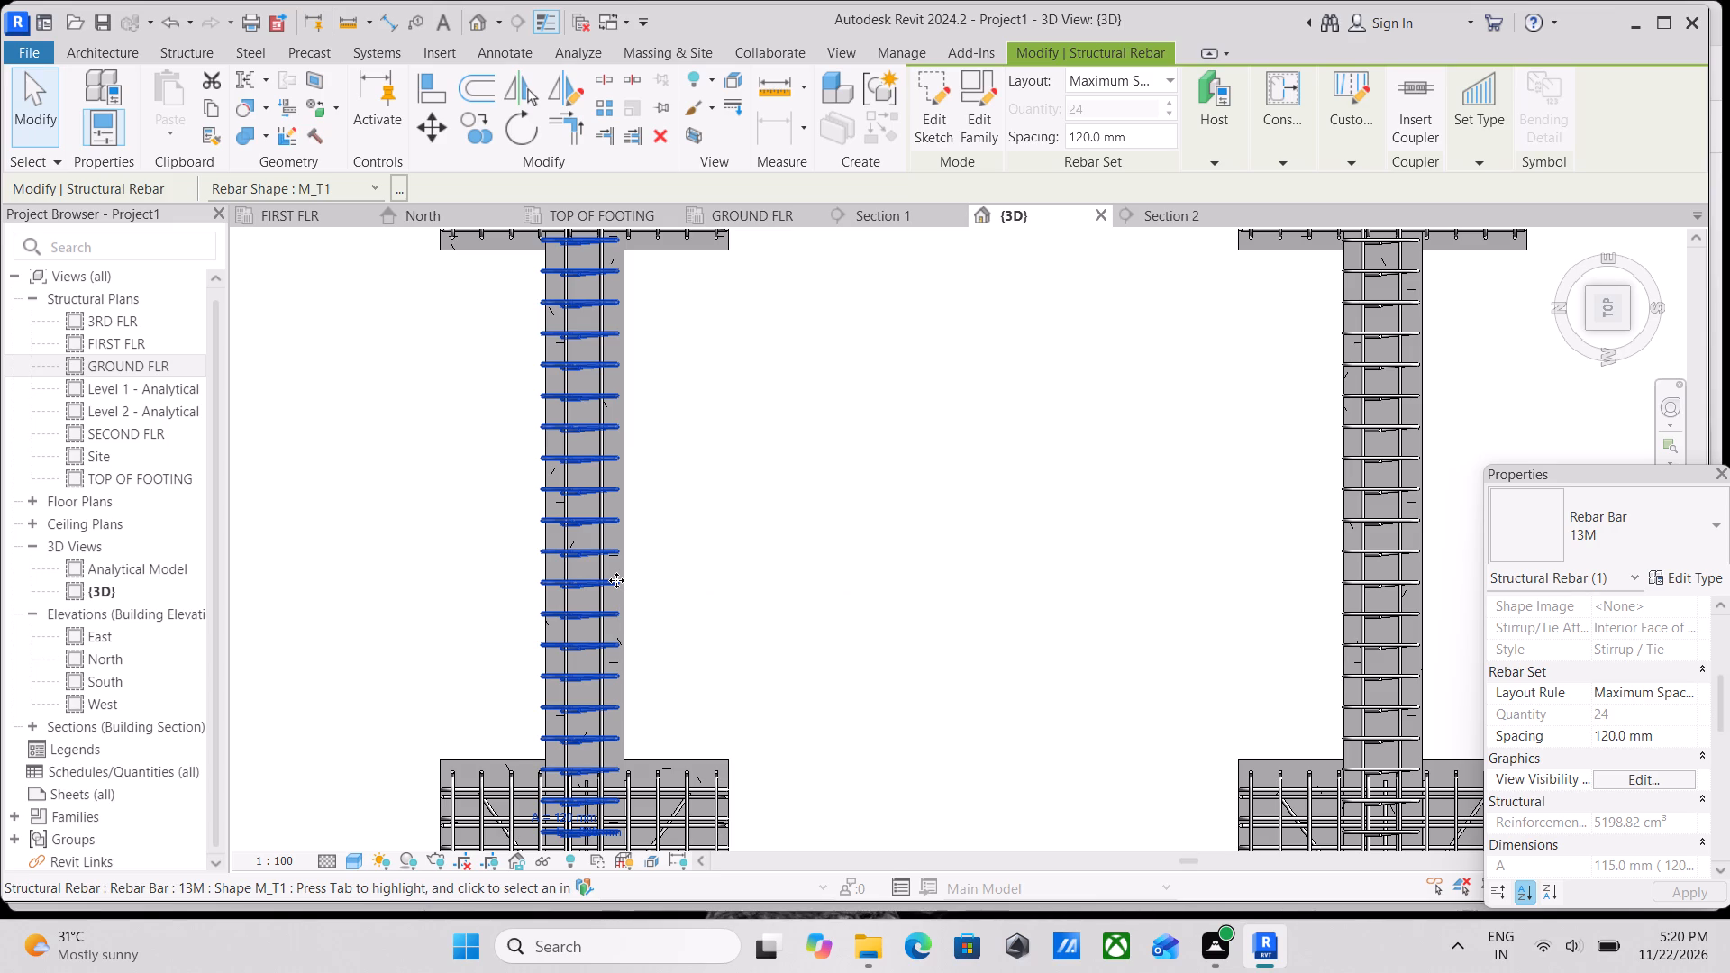
key(Right)
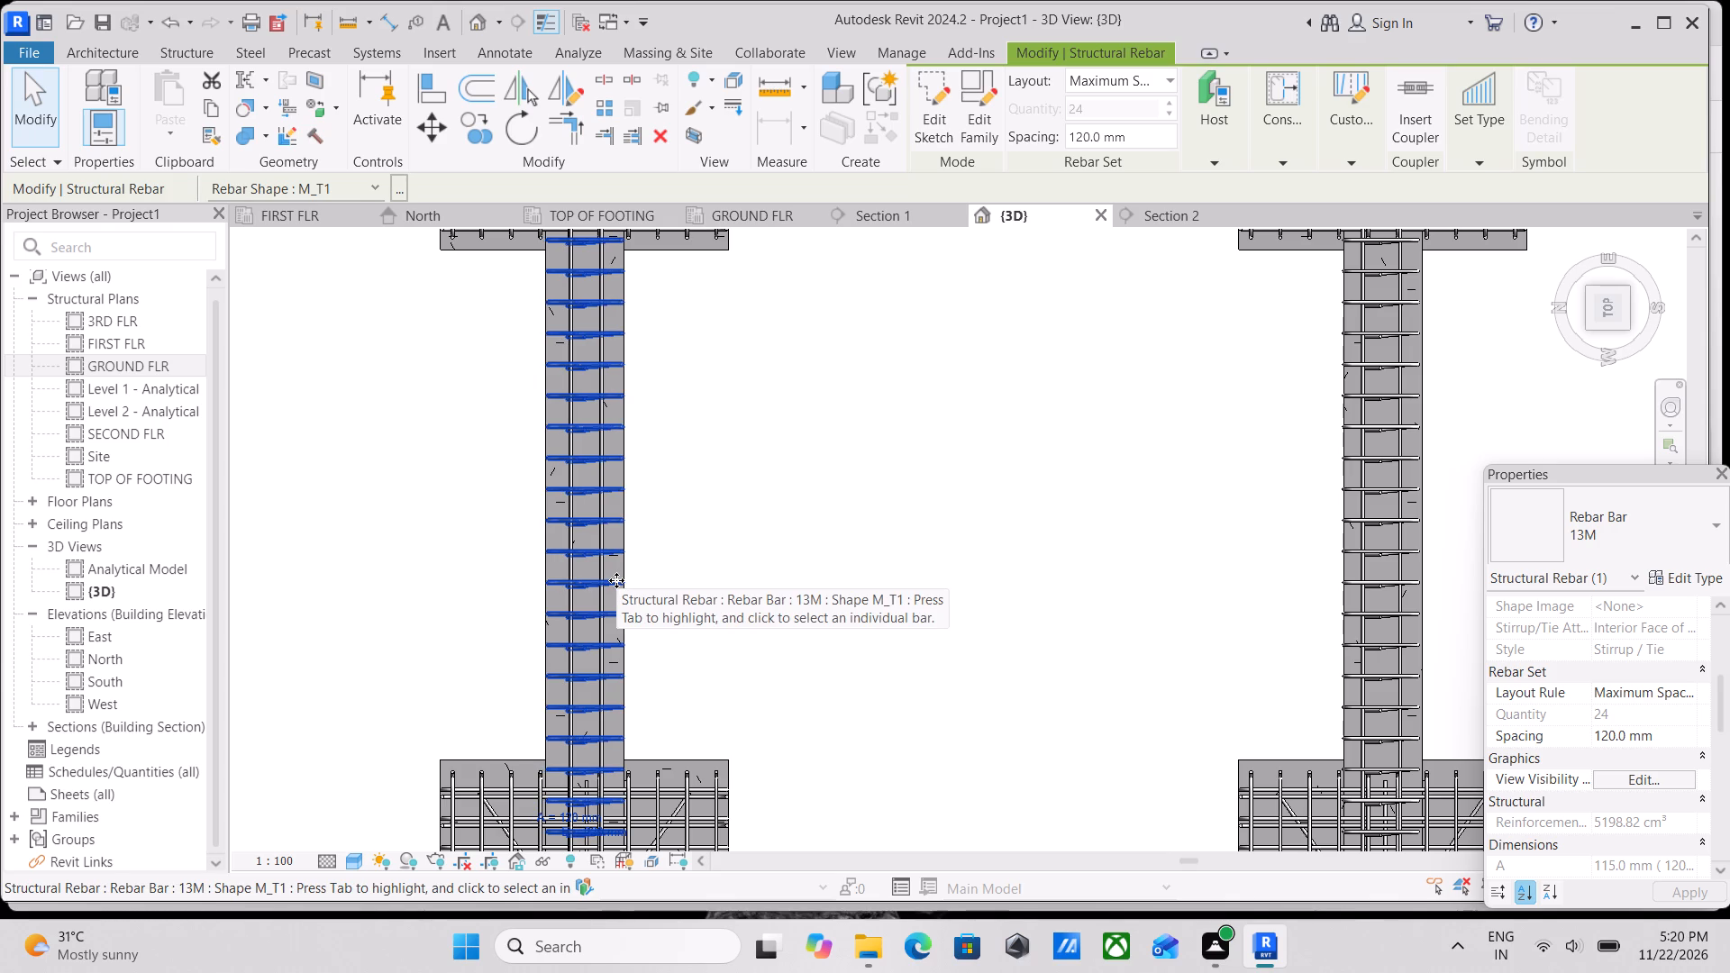
key(Escape)
Nudge the 13M stirrup set in the grid 1 beam between C and D three increments away from grid 2.
scroll(616, 580, down, 6)
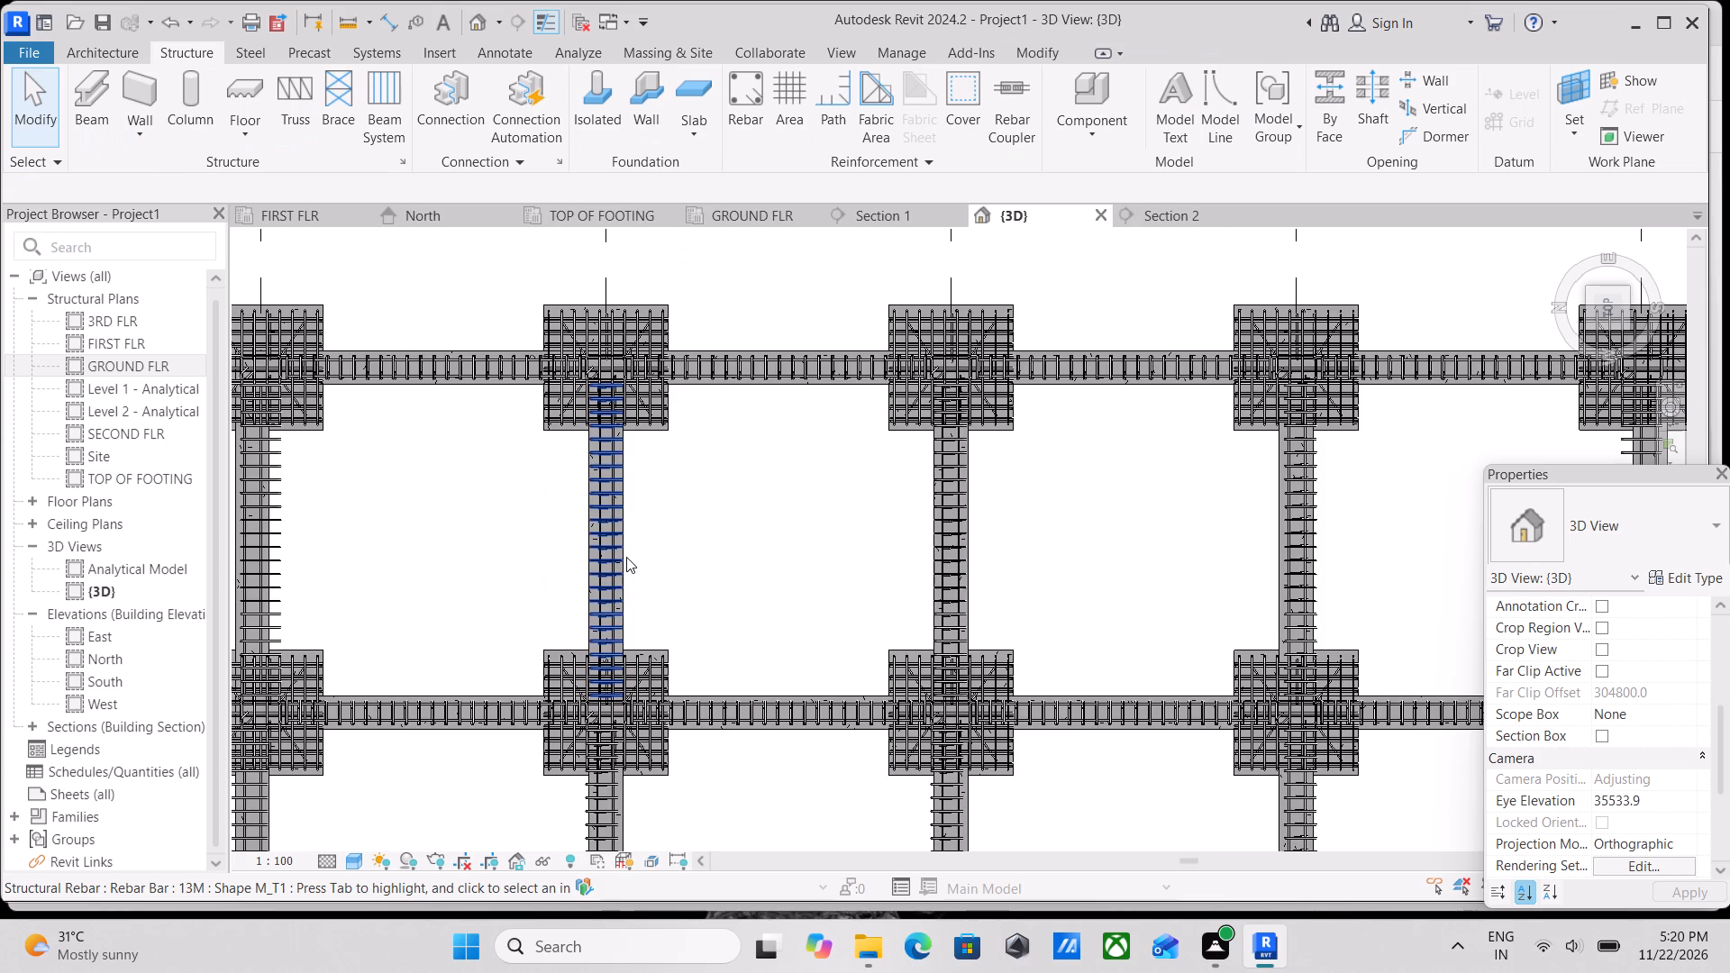
scroll(627, 555, up, 3)
scroll(622, 532, down, 3)
key(Escape)
middle_drag(650, 528, 908, 598)
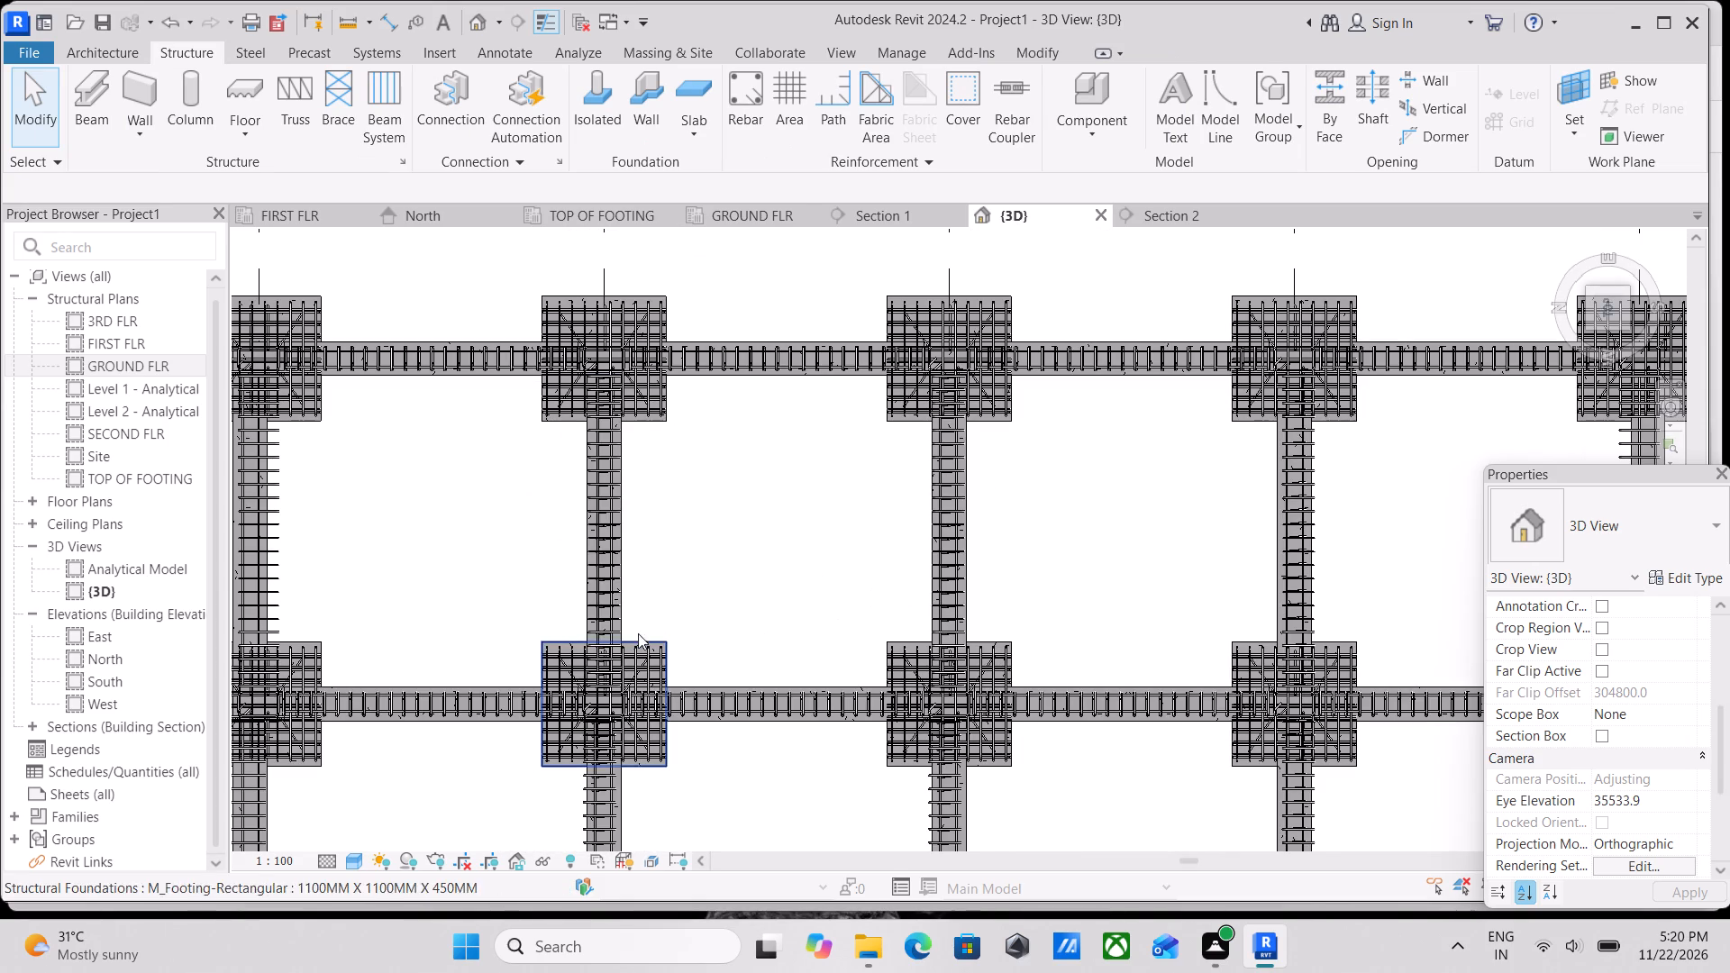
middle_drag(485, 575, 797, 653)
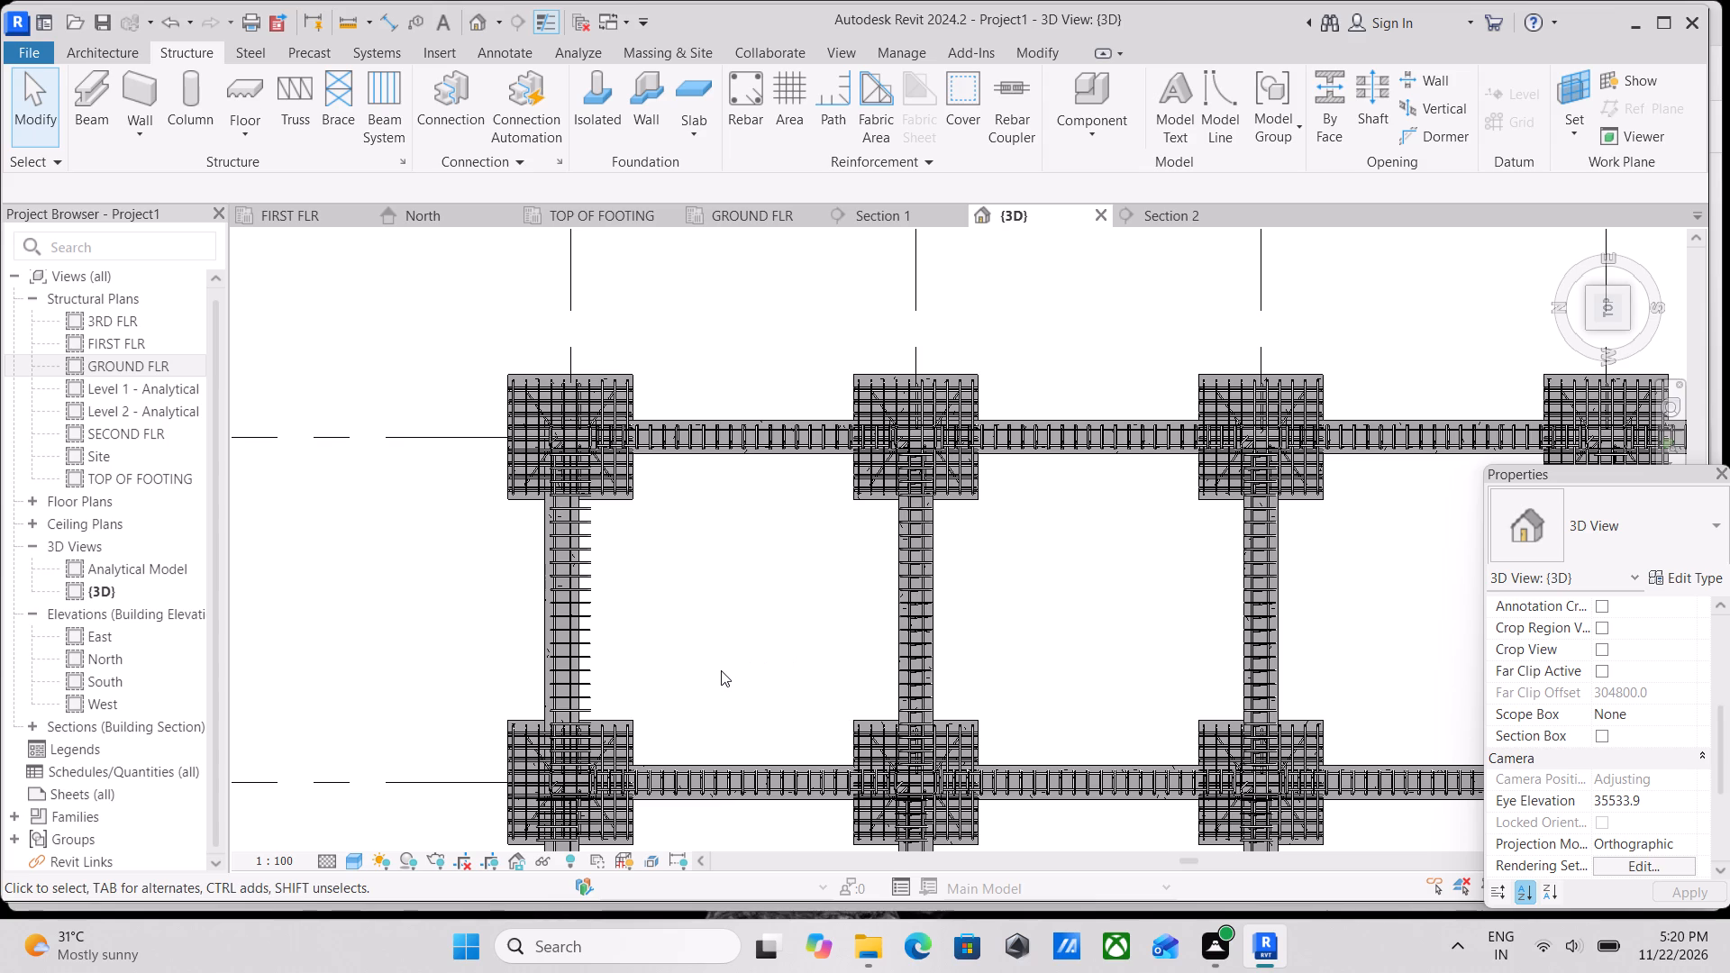
scroll(721, 670, up, 3)
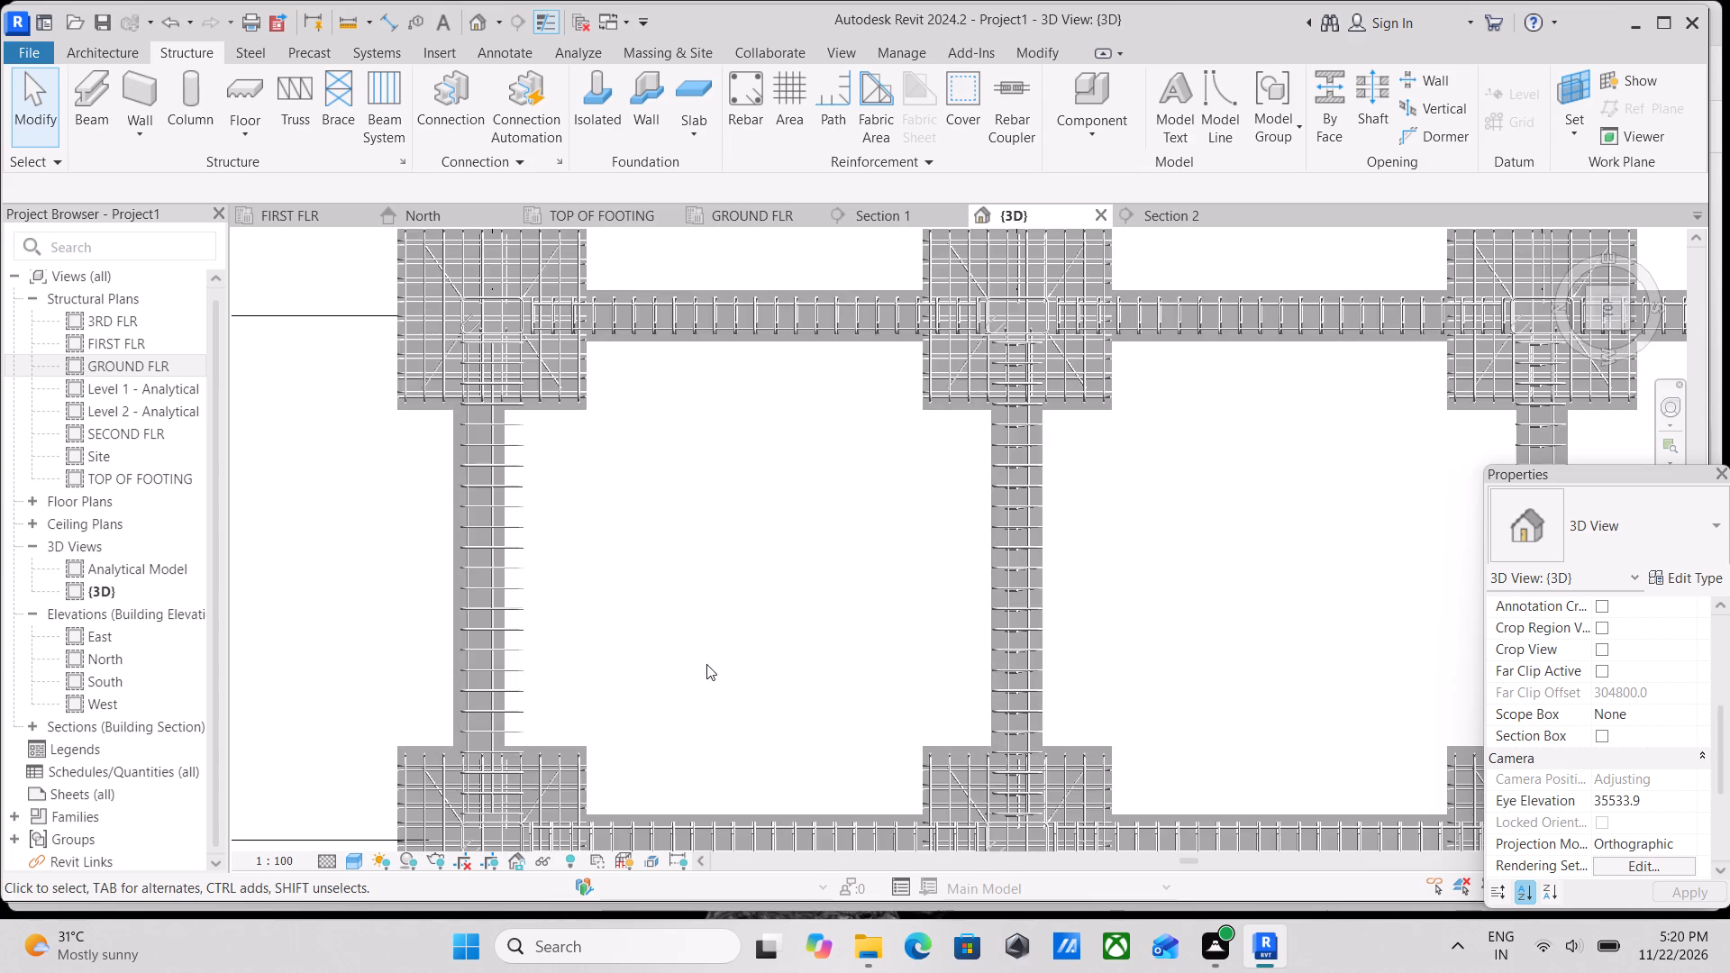
middle_drag(714, 666, 1065, 763)
scroll(784, 730, up, 4)
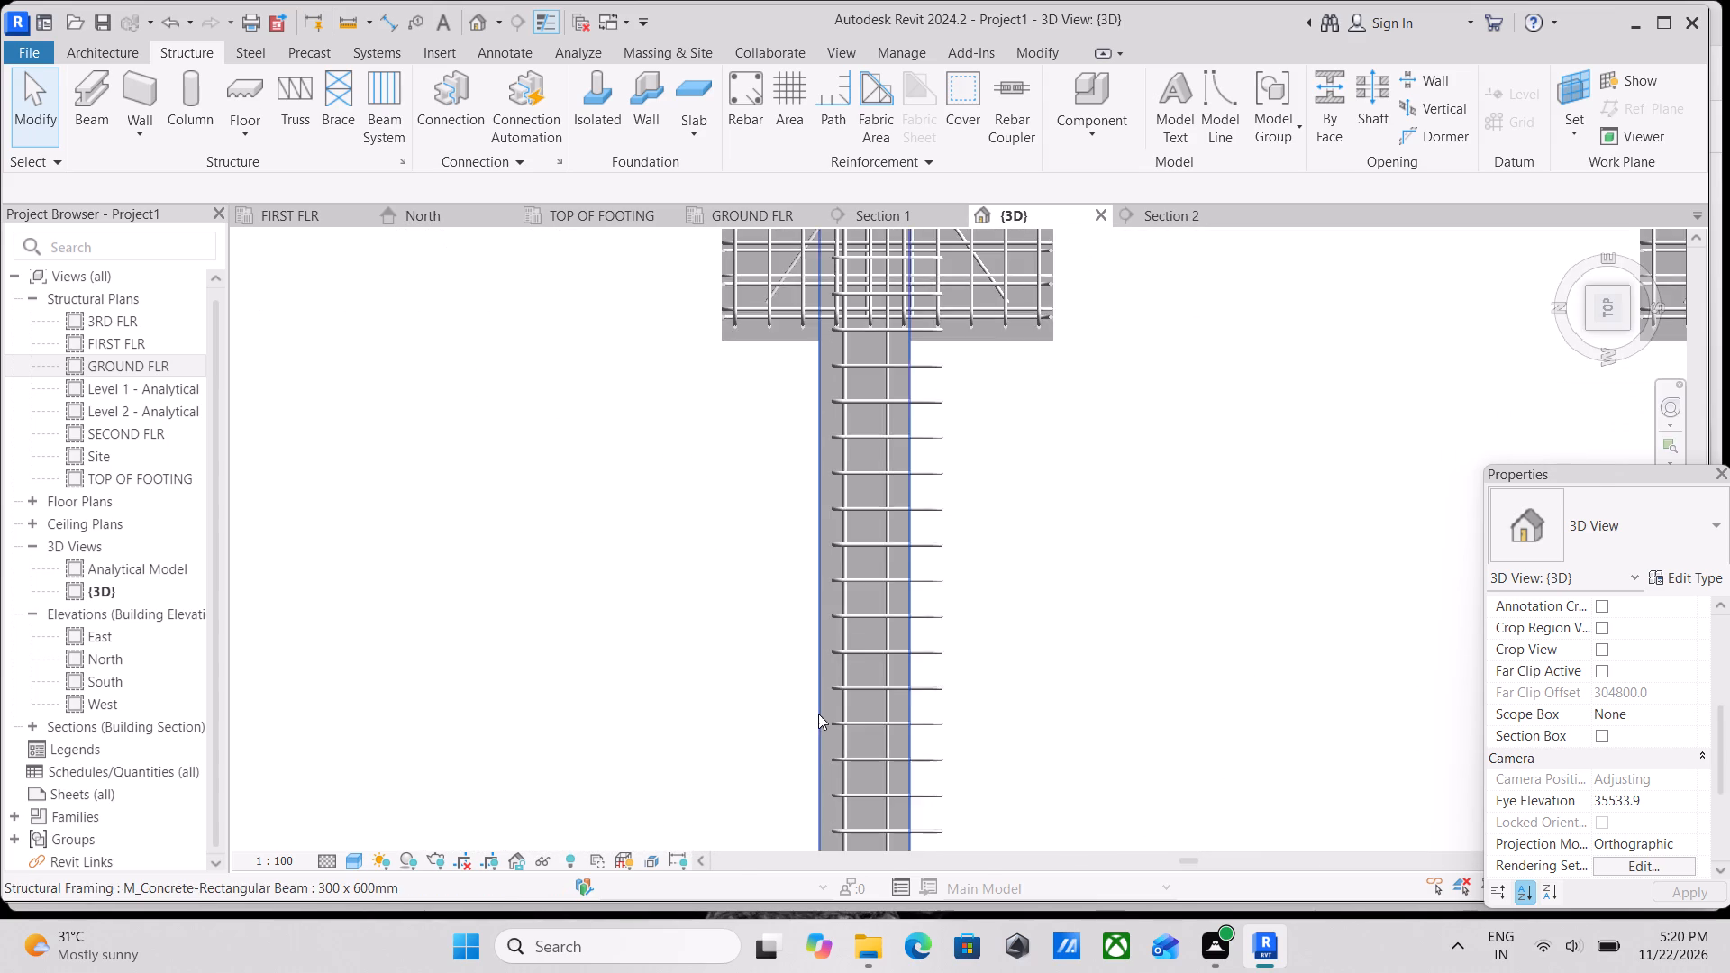
scroll(821, 714, up, 2)
click(844, 683)
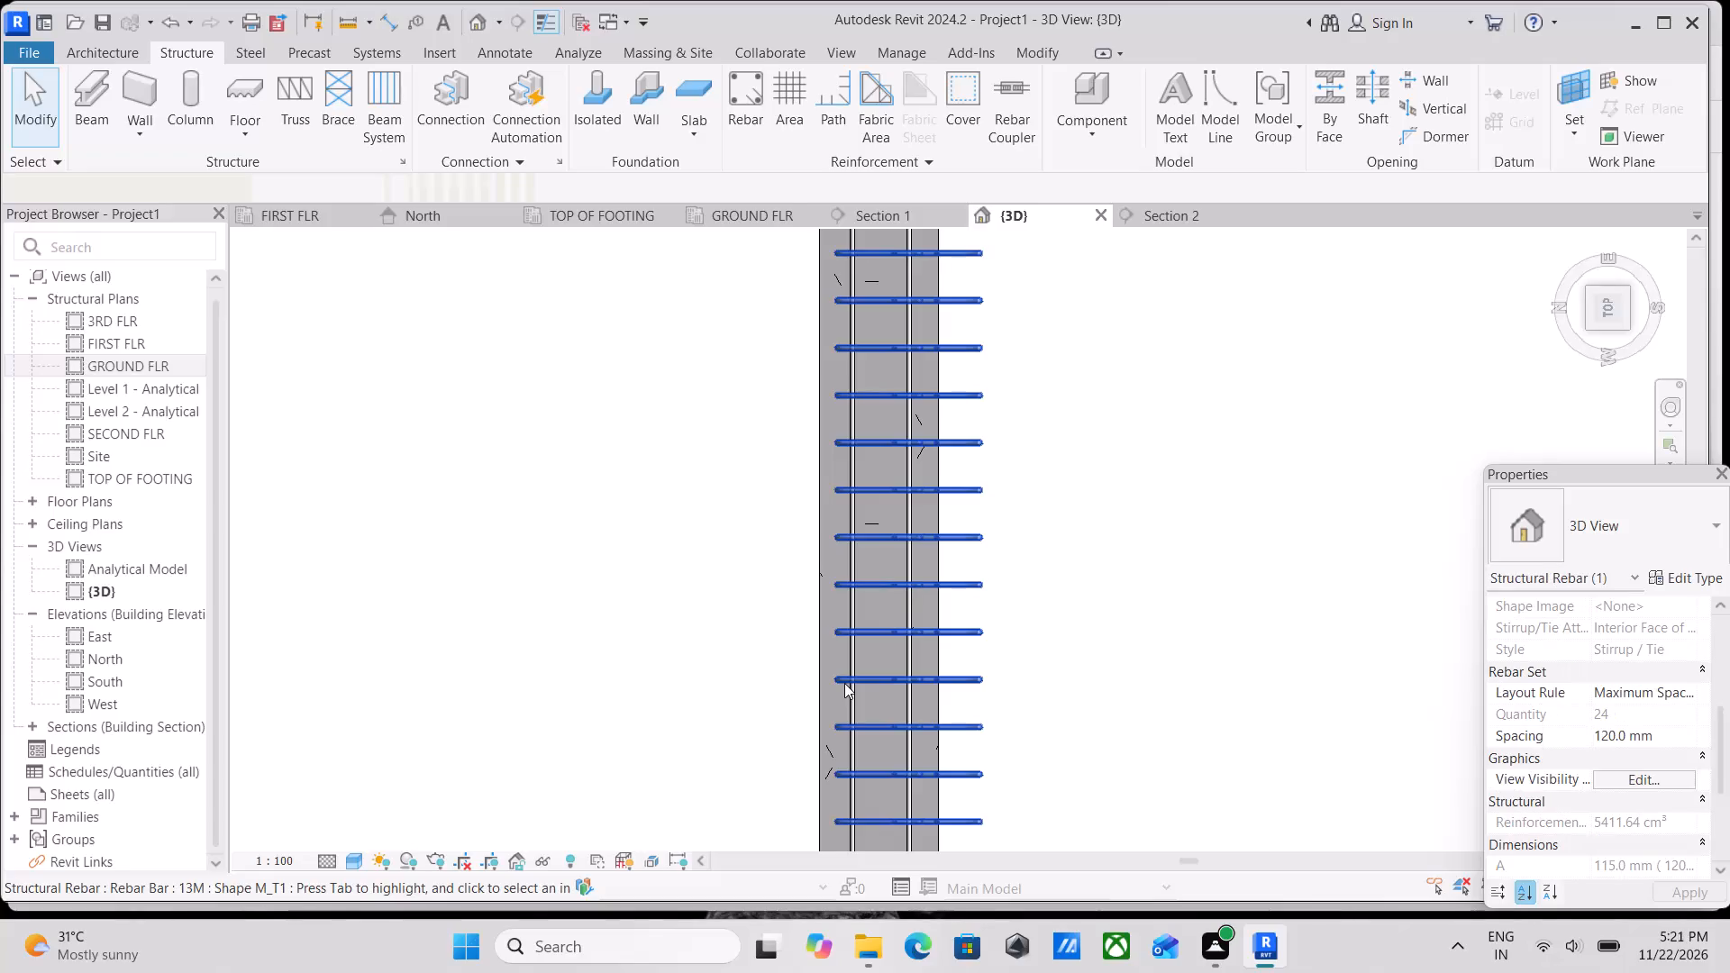
key(Left)
key(Left)
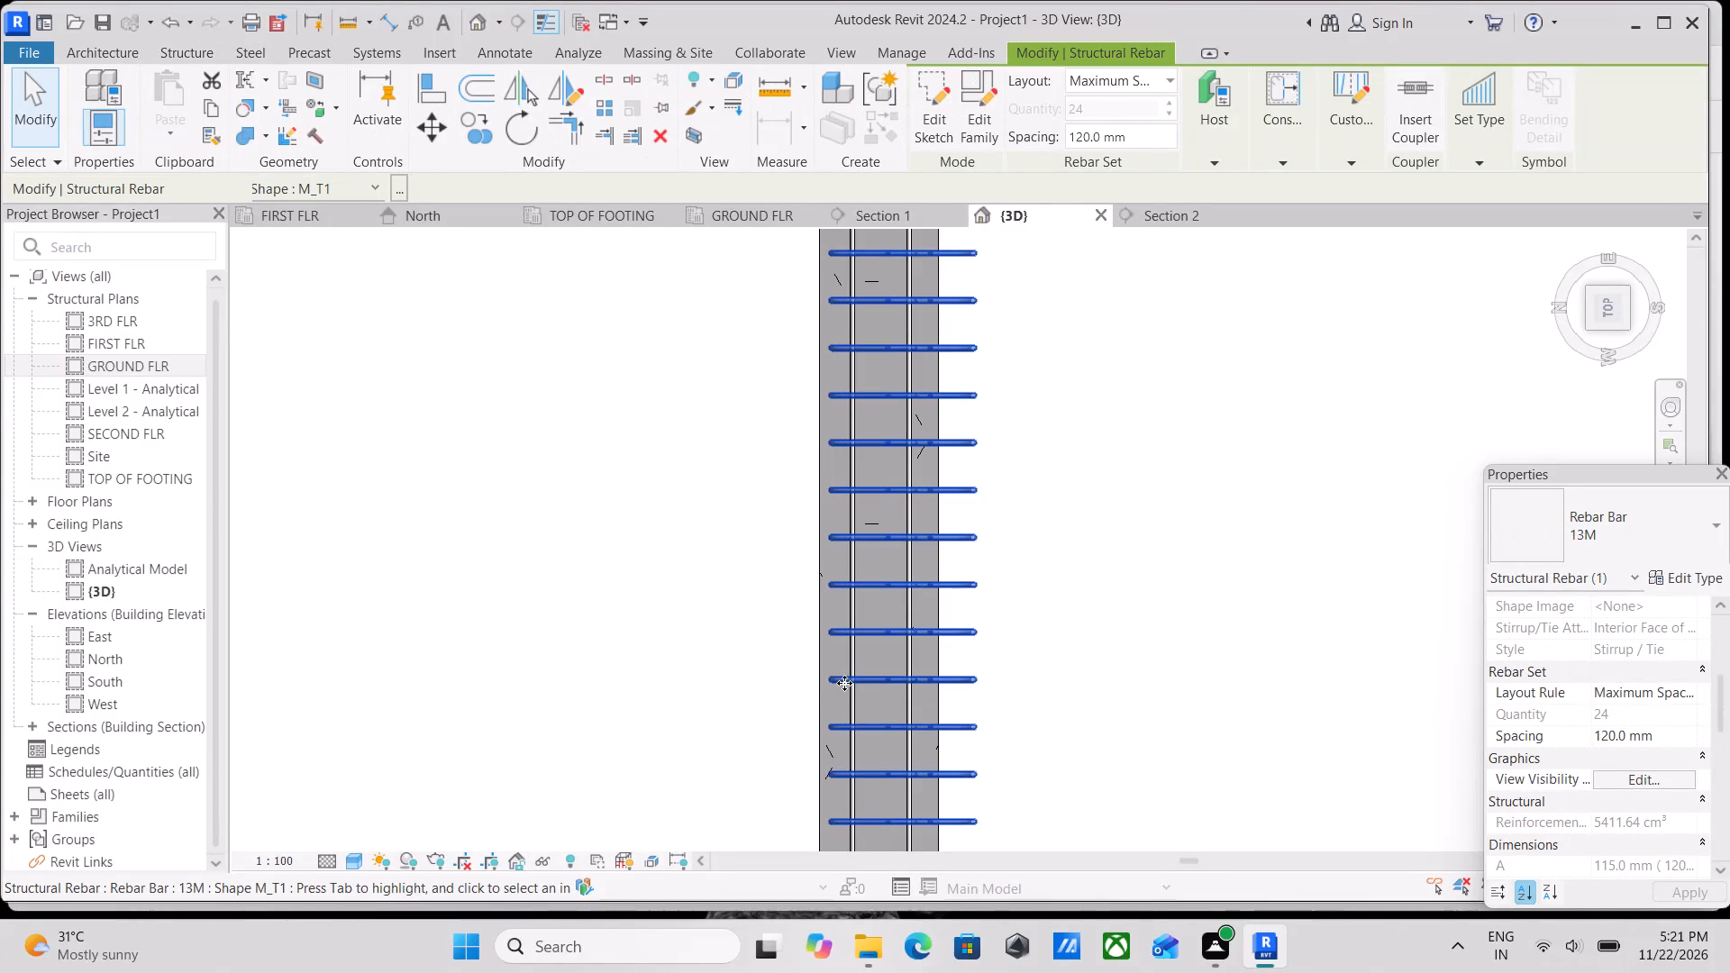
key(Left)
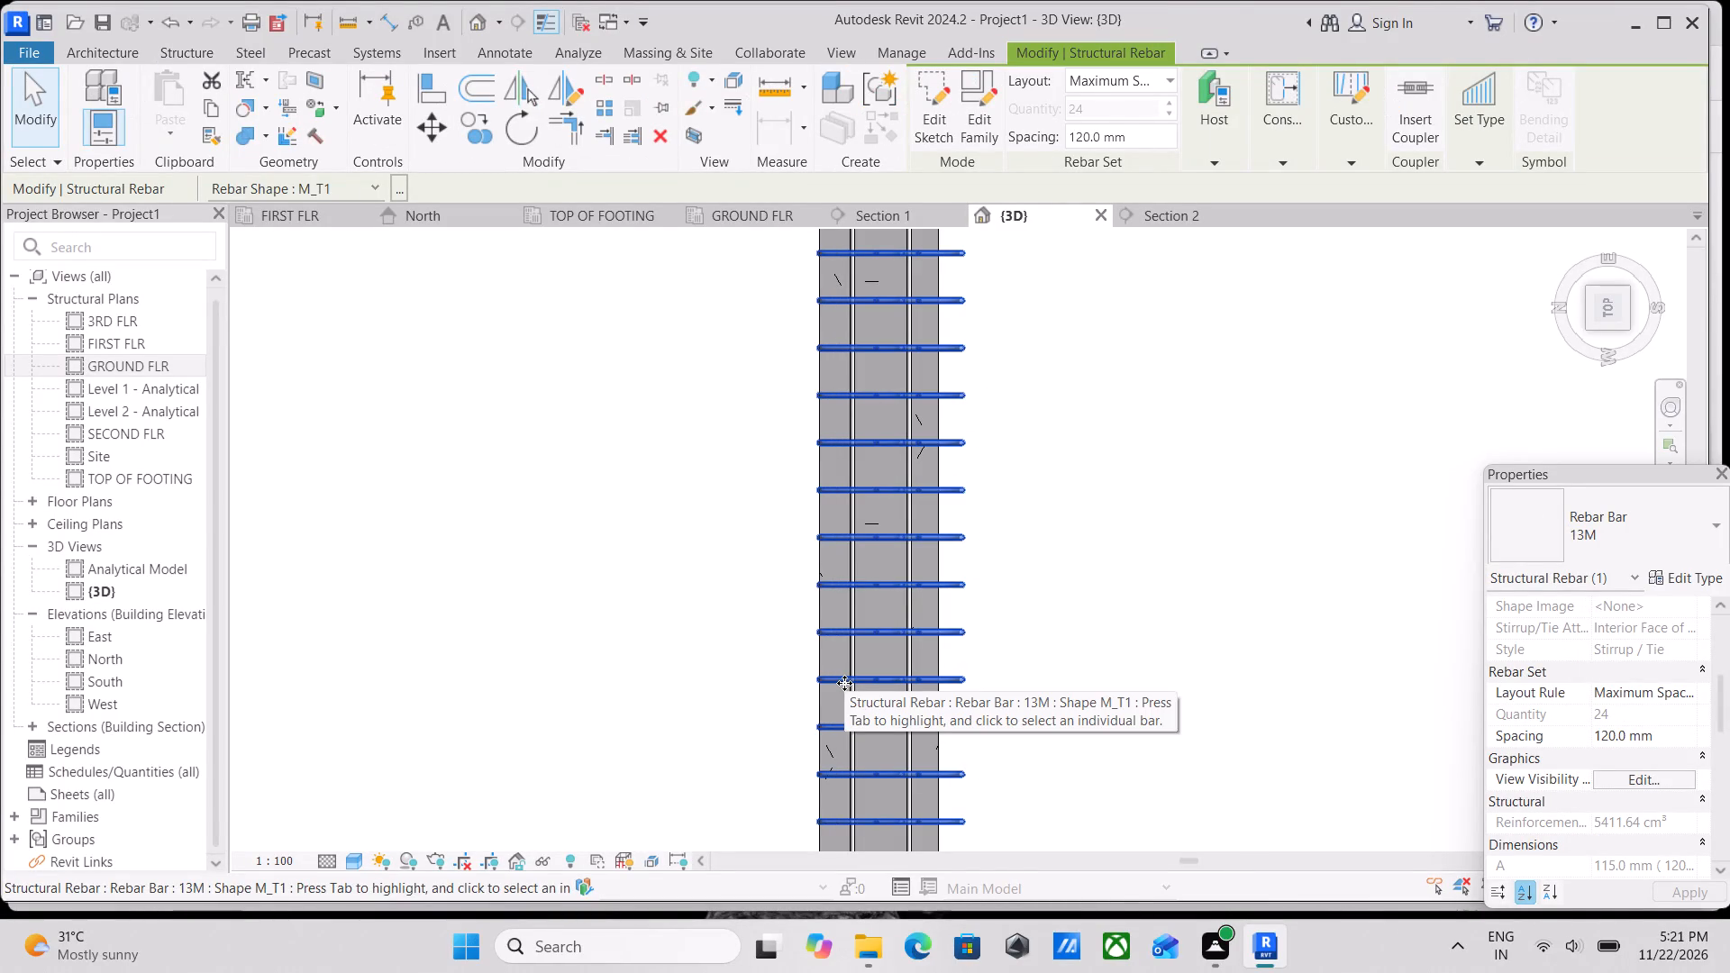
key(Escape)
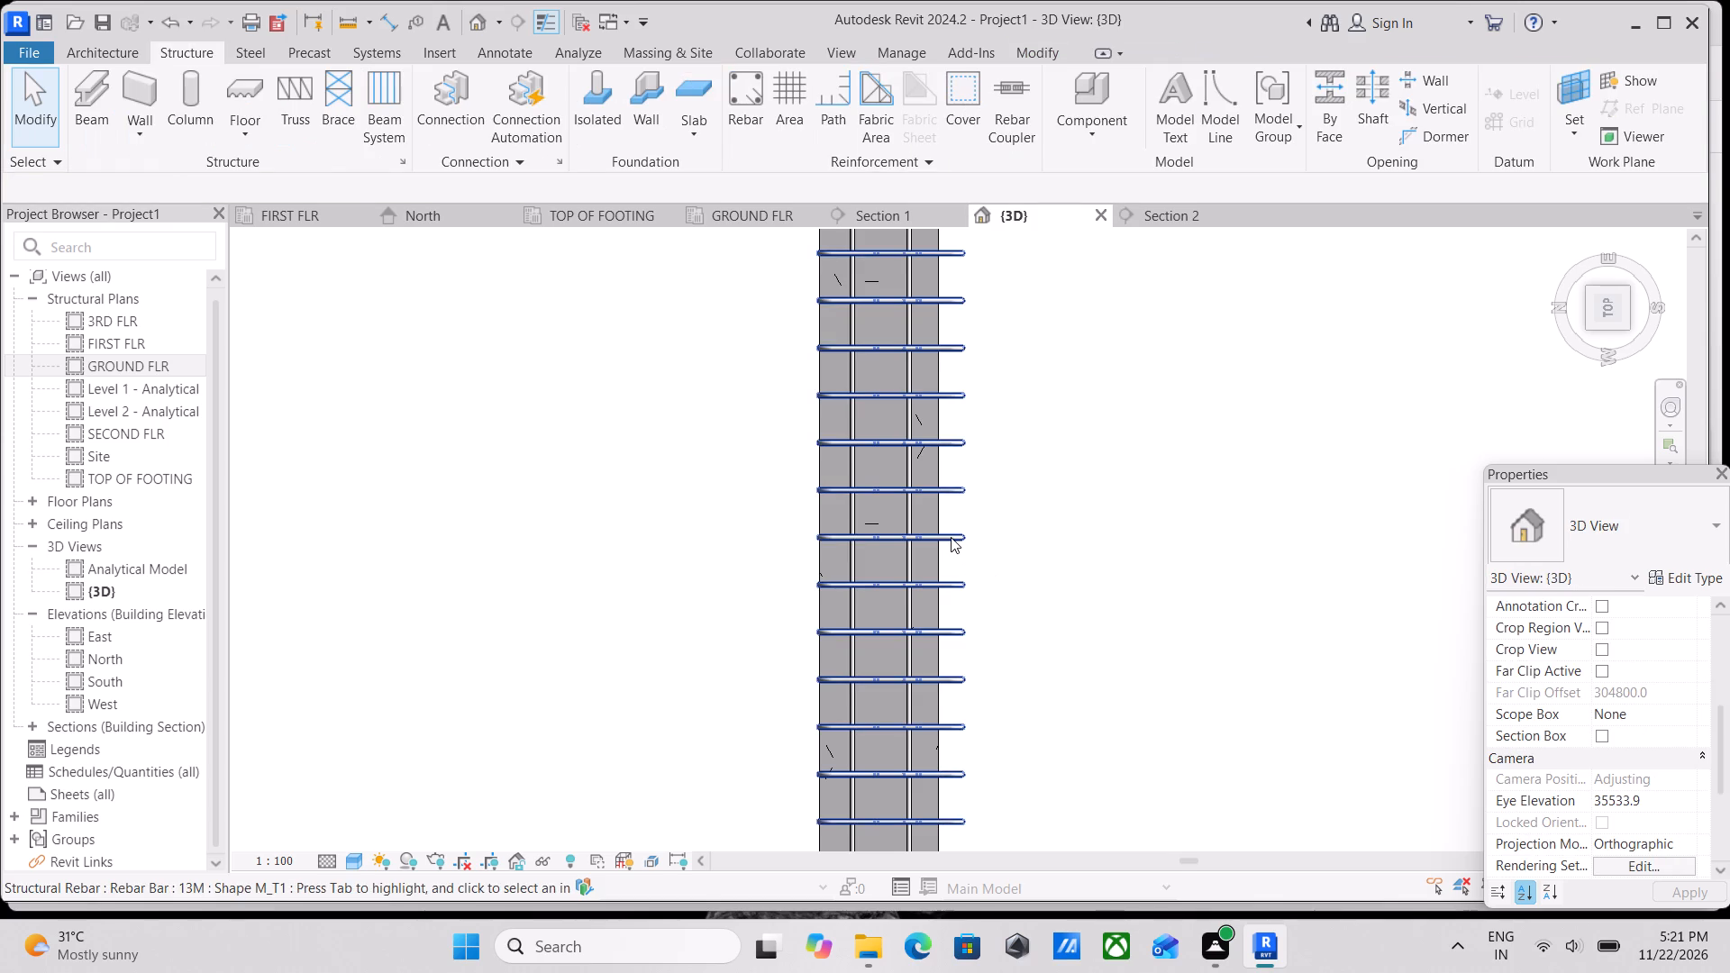
Select the stirrup set in the grid 1 beam between C and D again for further adjustment.
click(951, 537)
scroll(951, 537, down, 8)
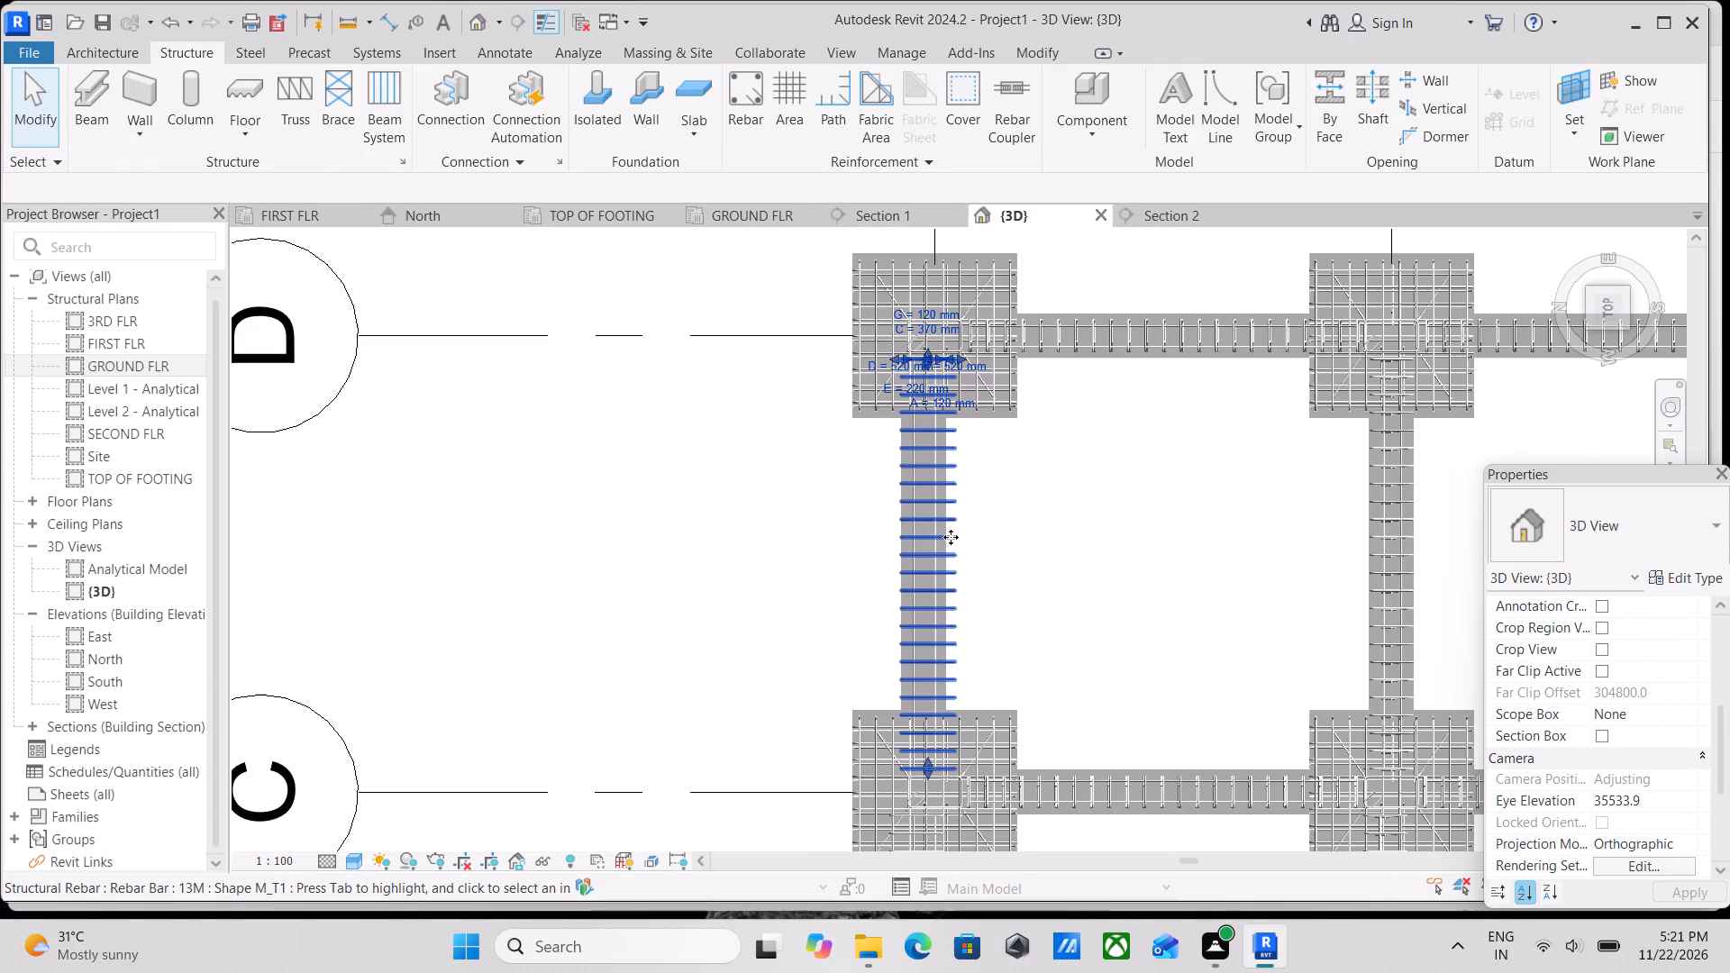
scroll(951, 537, down, 3)
middle_drag(951, 537, 953, 505)
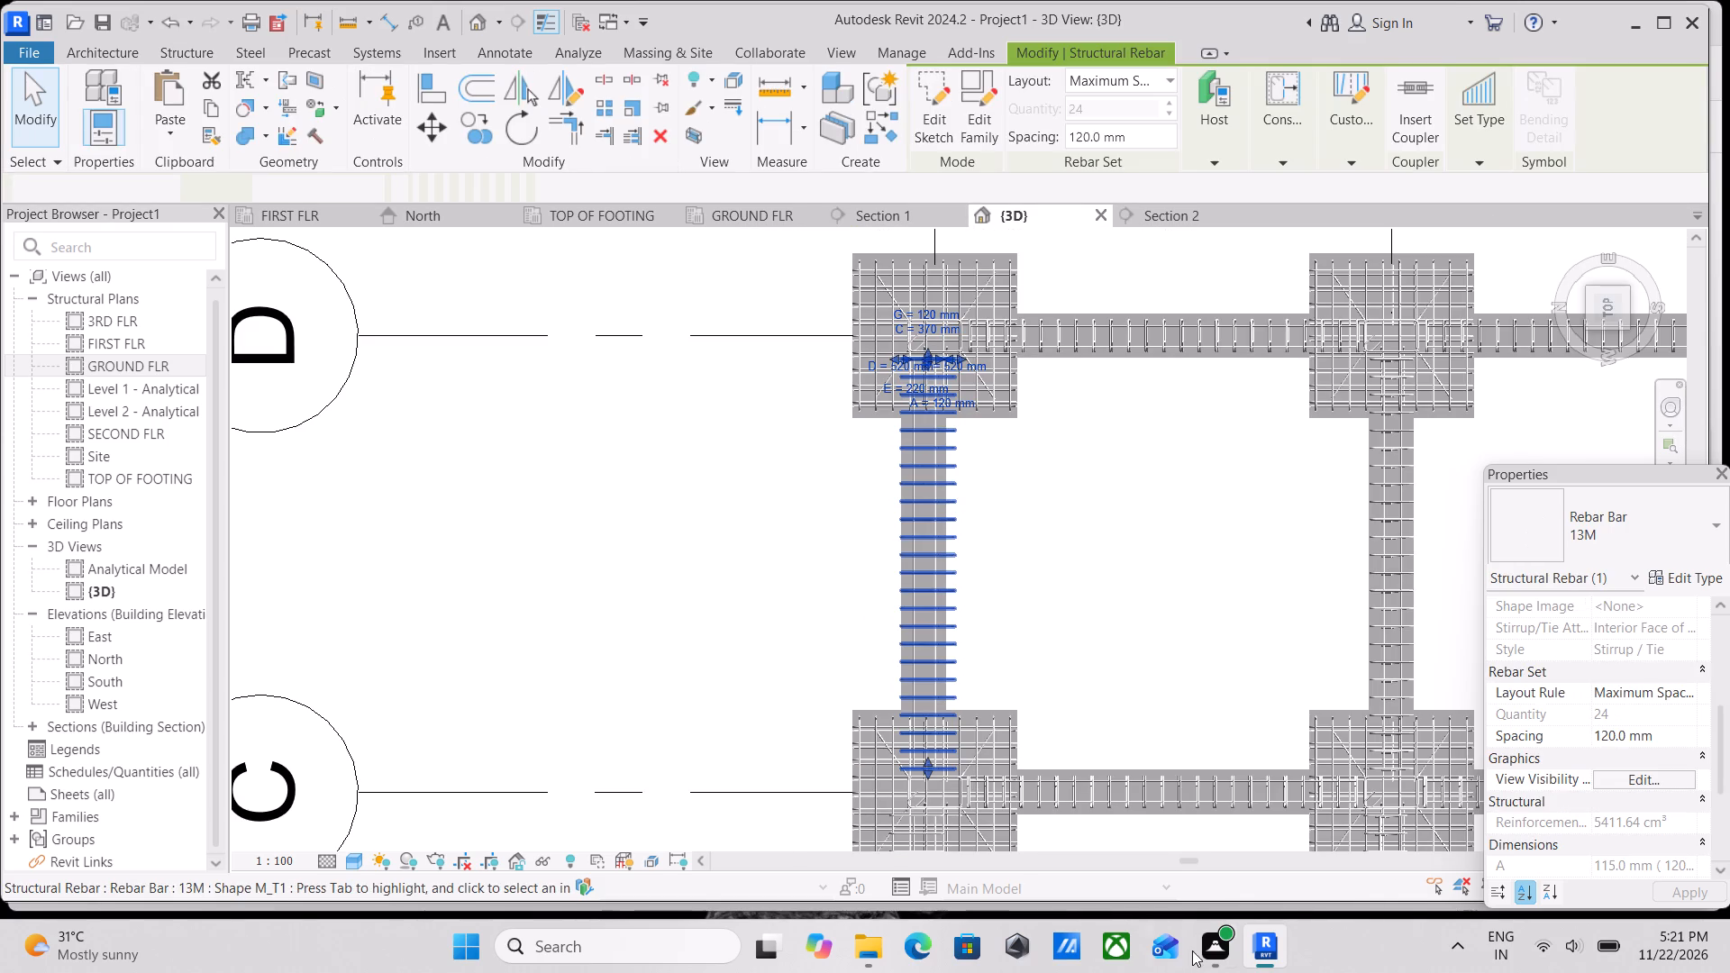
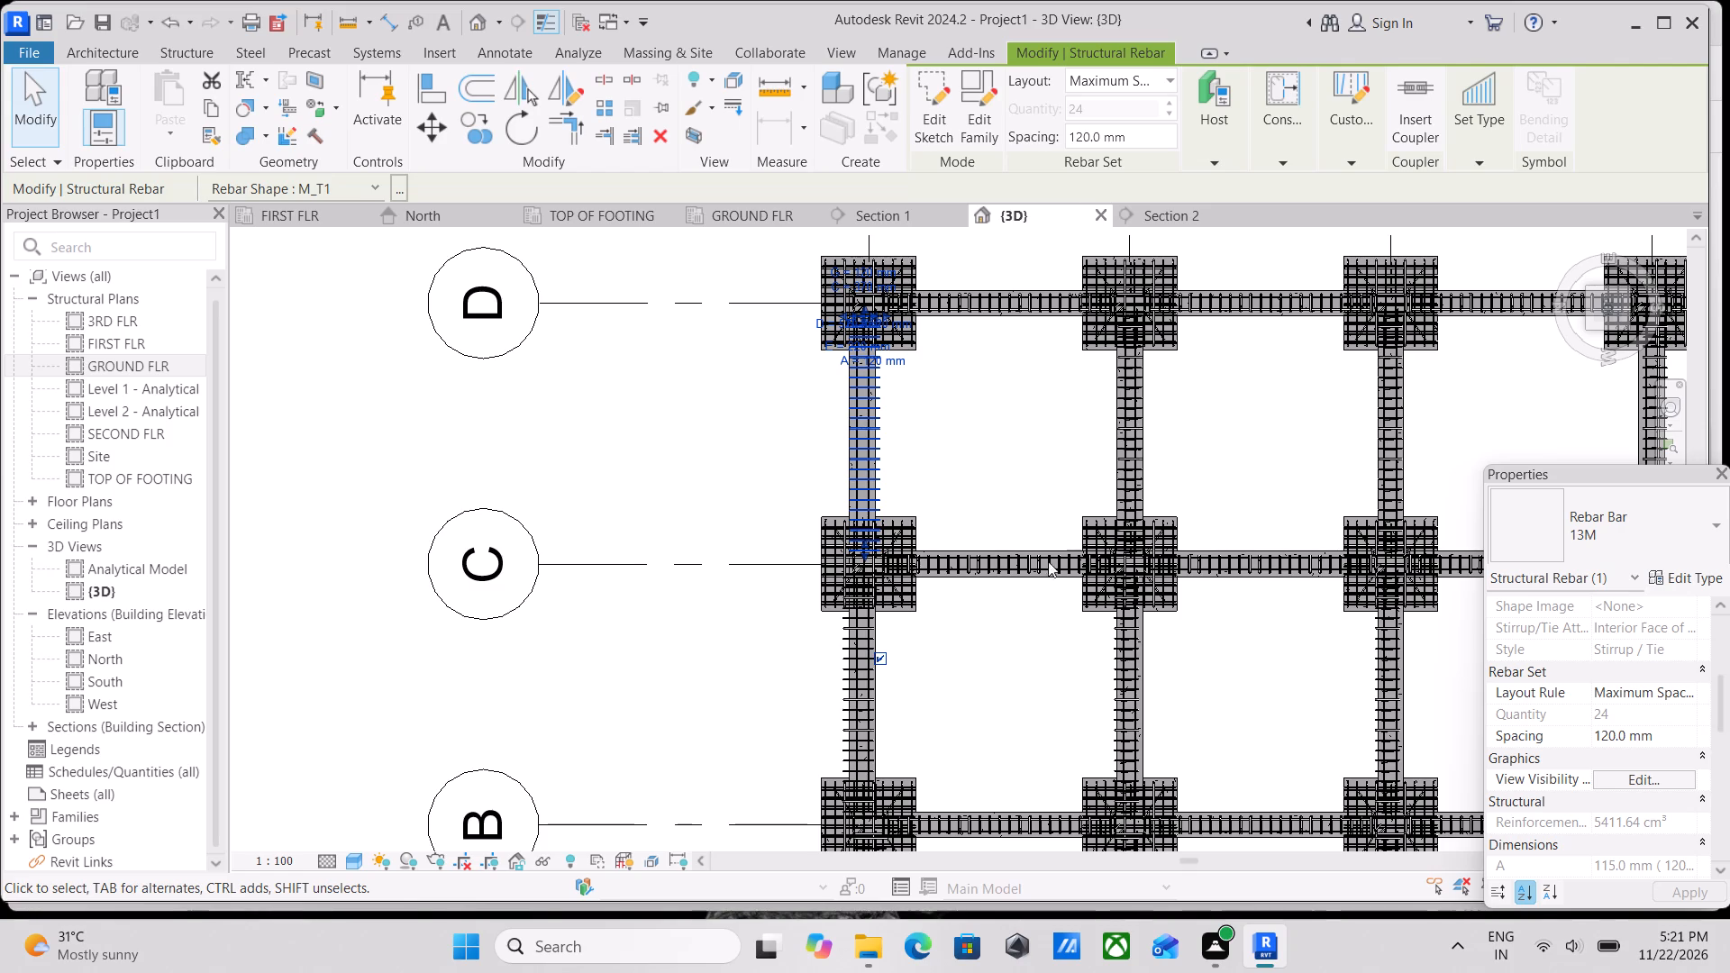
Nudge the 13M stirrup set in the grid 2 beam between B and C a net two increments toward grid 3.
scroll(1042, 574, up, 3)
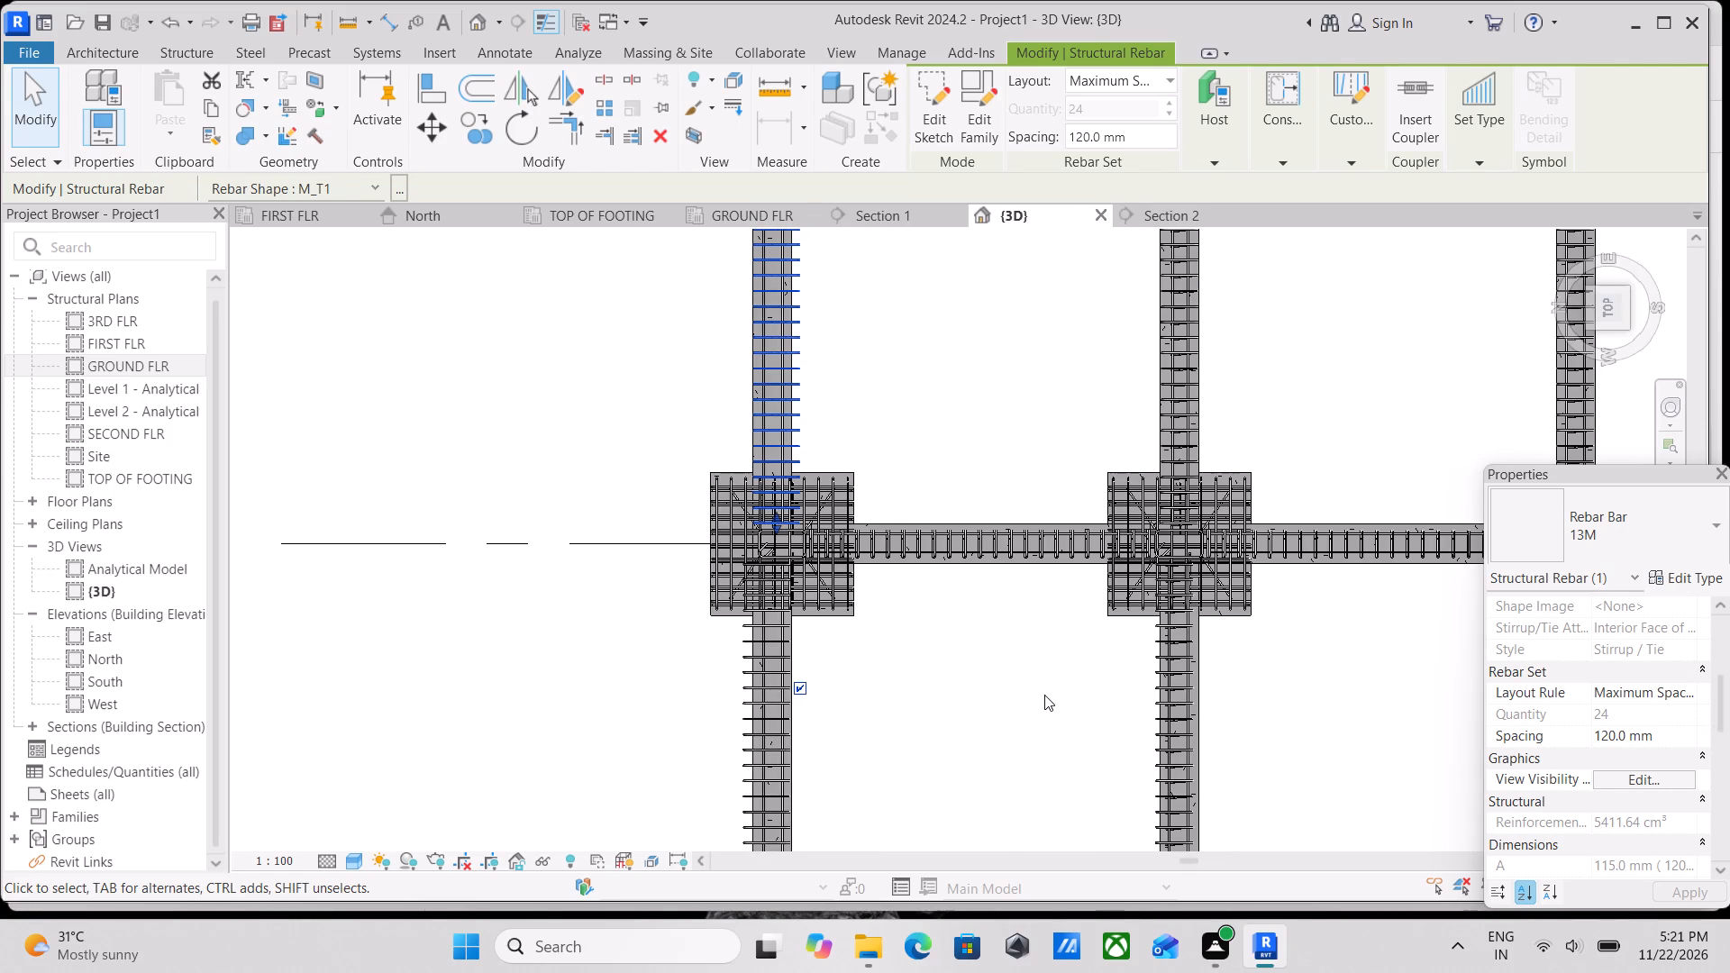
scroll(1045, 707, up, 2)
scroll(1045, 704, down, 3)
middle_drag(1033, 682, 924, 509)
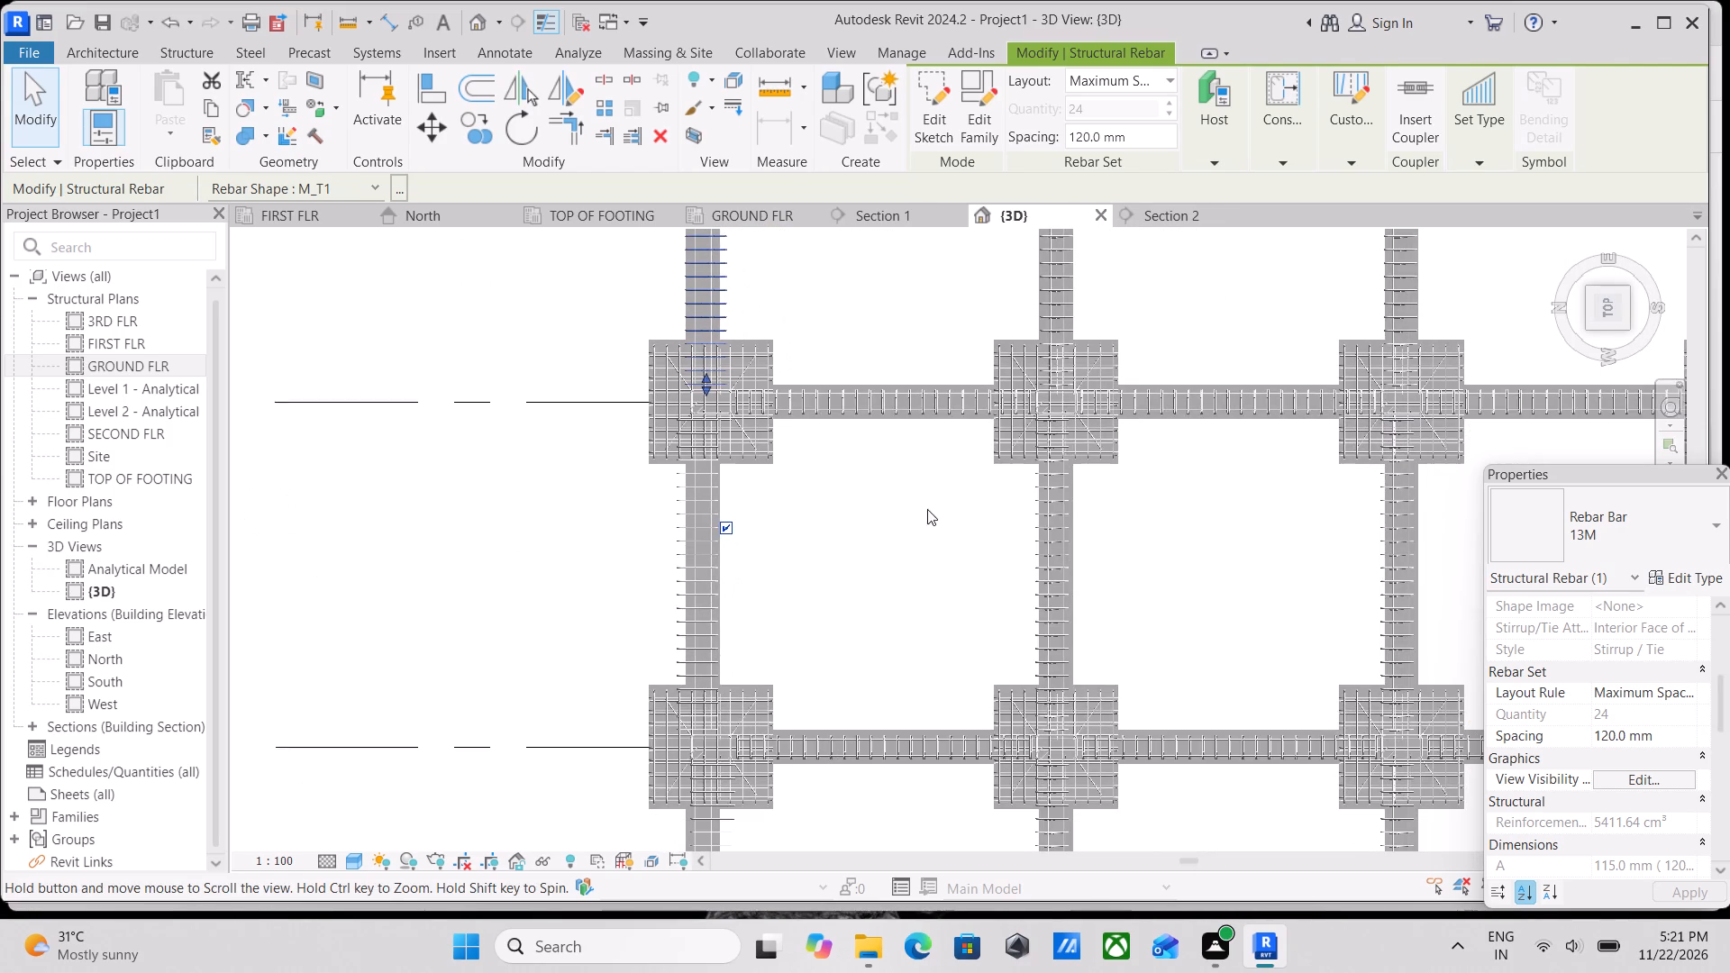
scroll(1036, 618, up, 2)
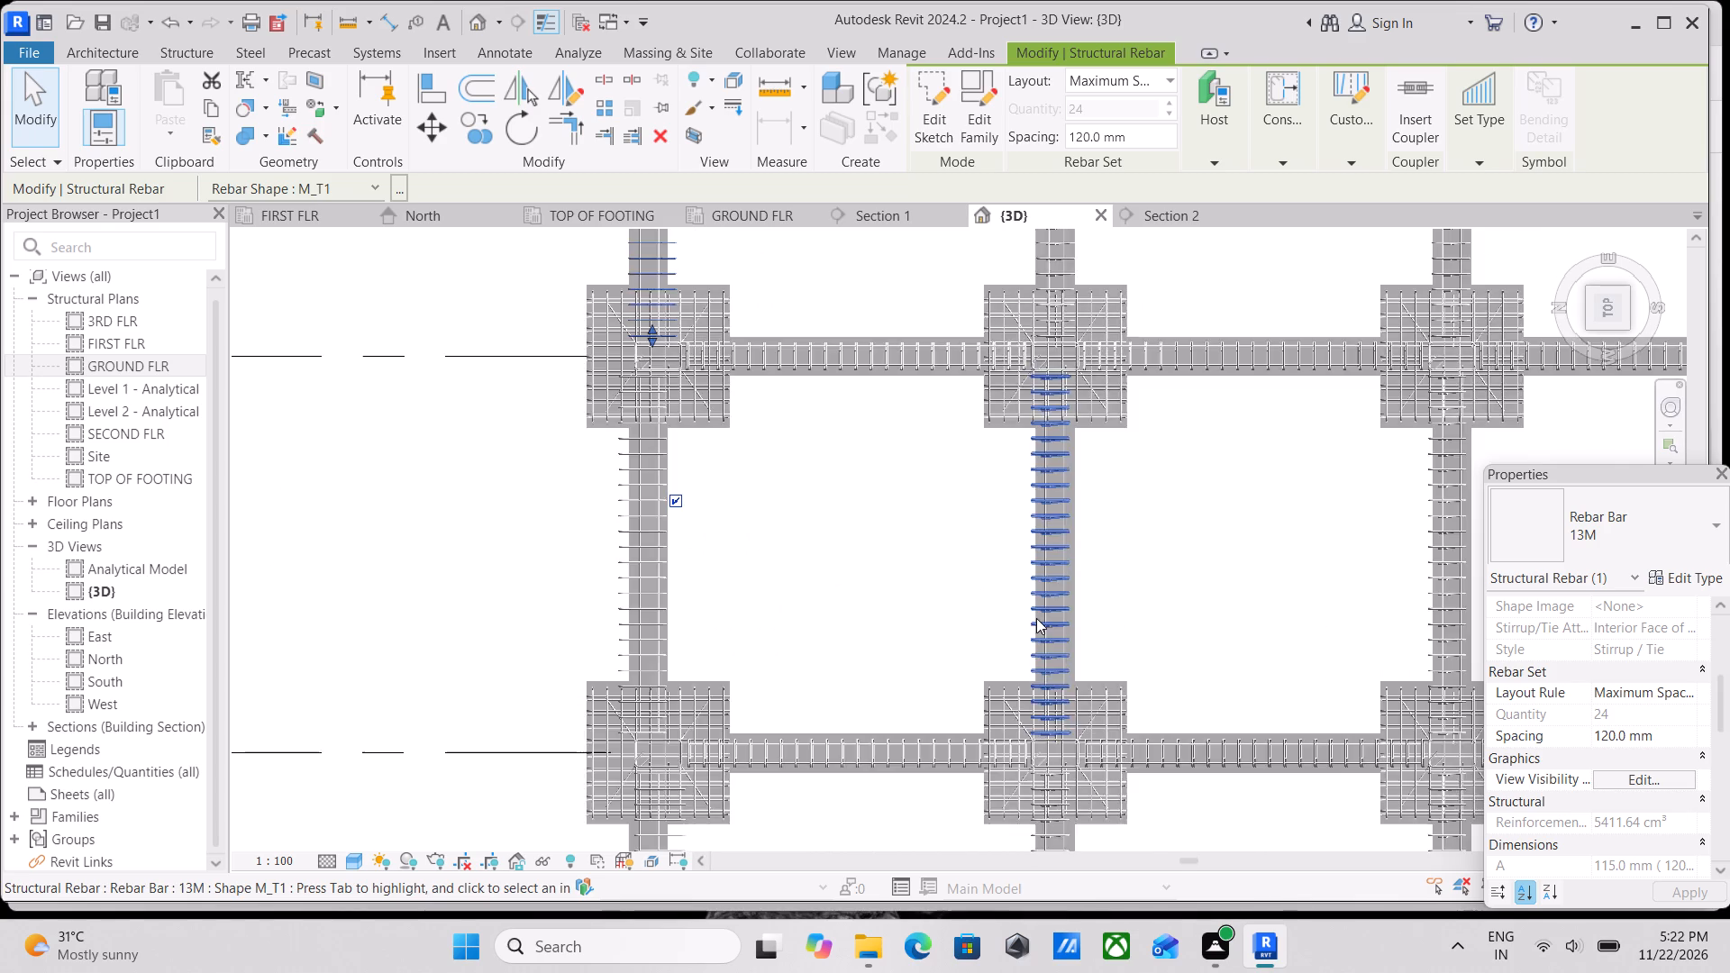
scroll(1036, 618, up, 1)
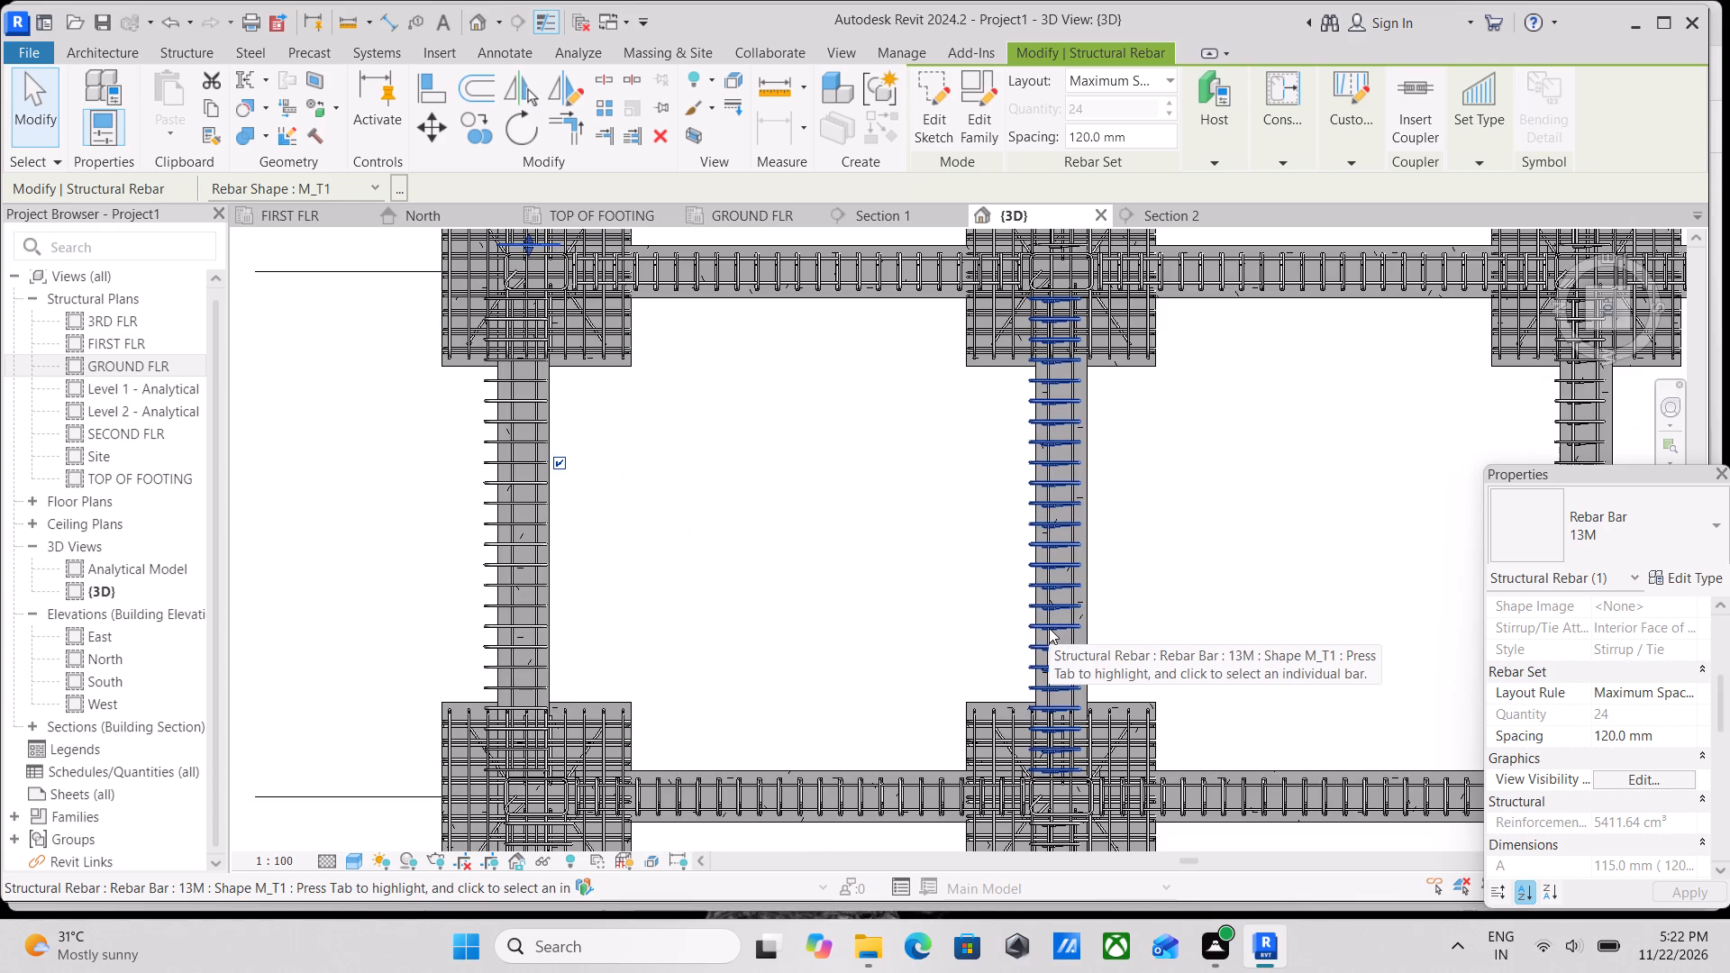
scroll(1049, 630, up, 3)
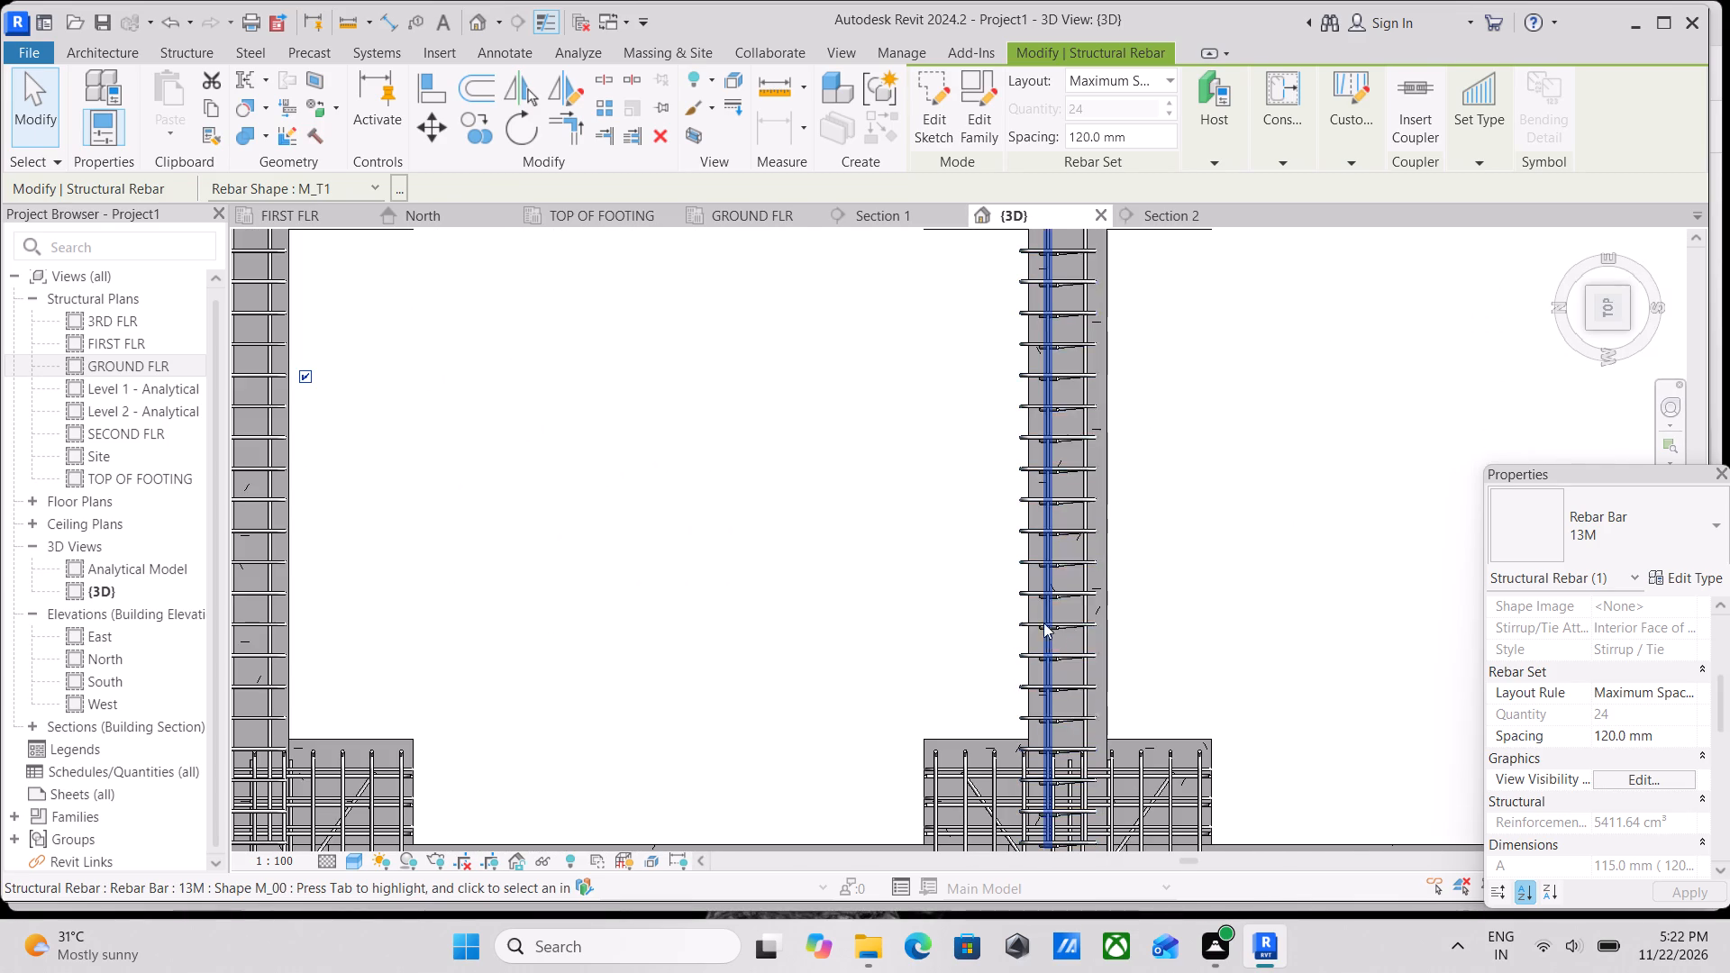
click(1084, 592)
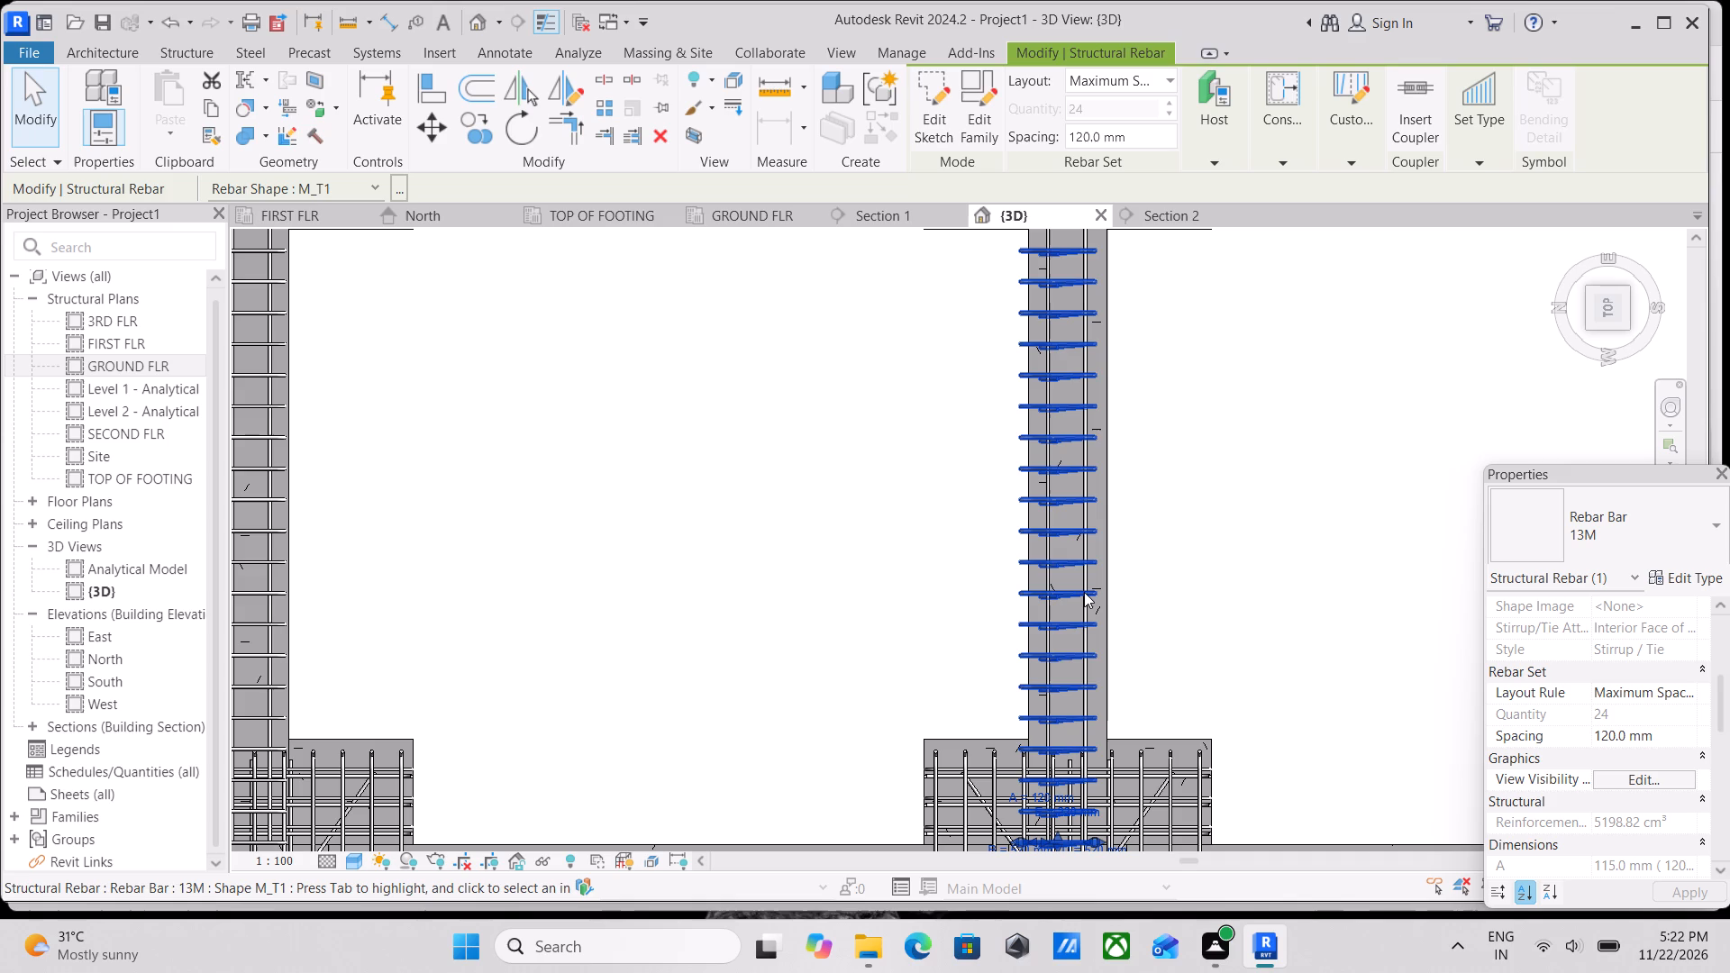
scroll(1084, 592, down, 2)
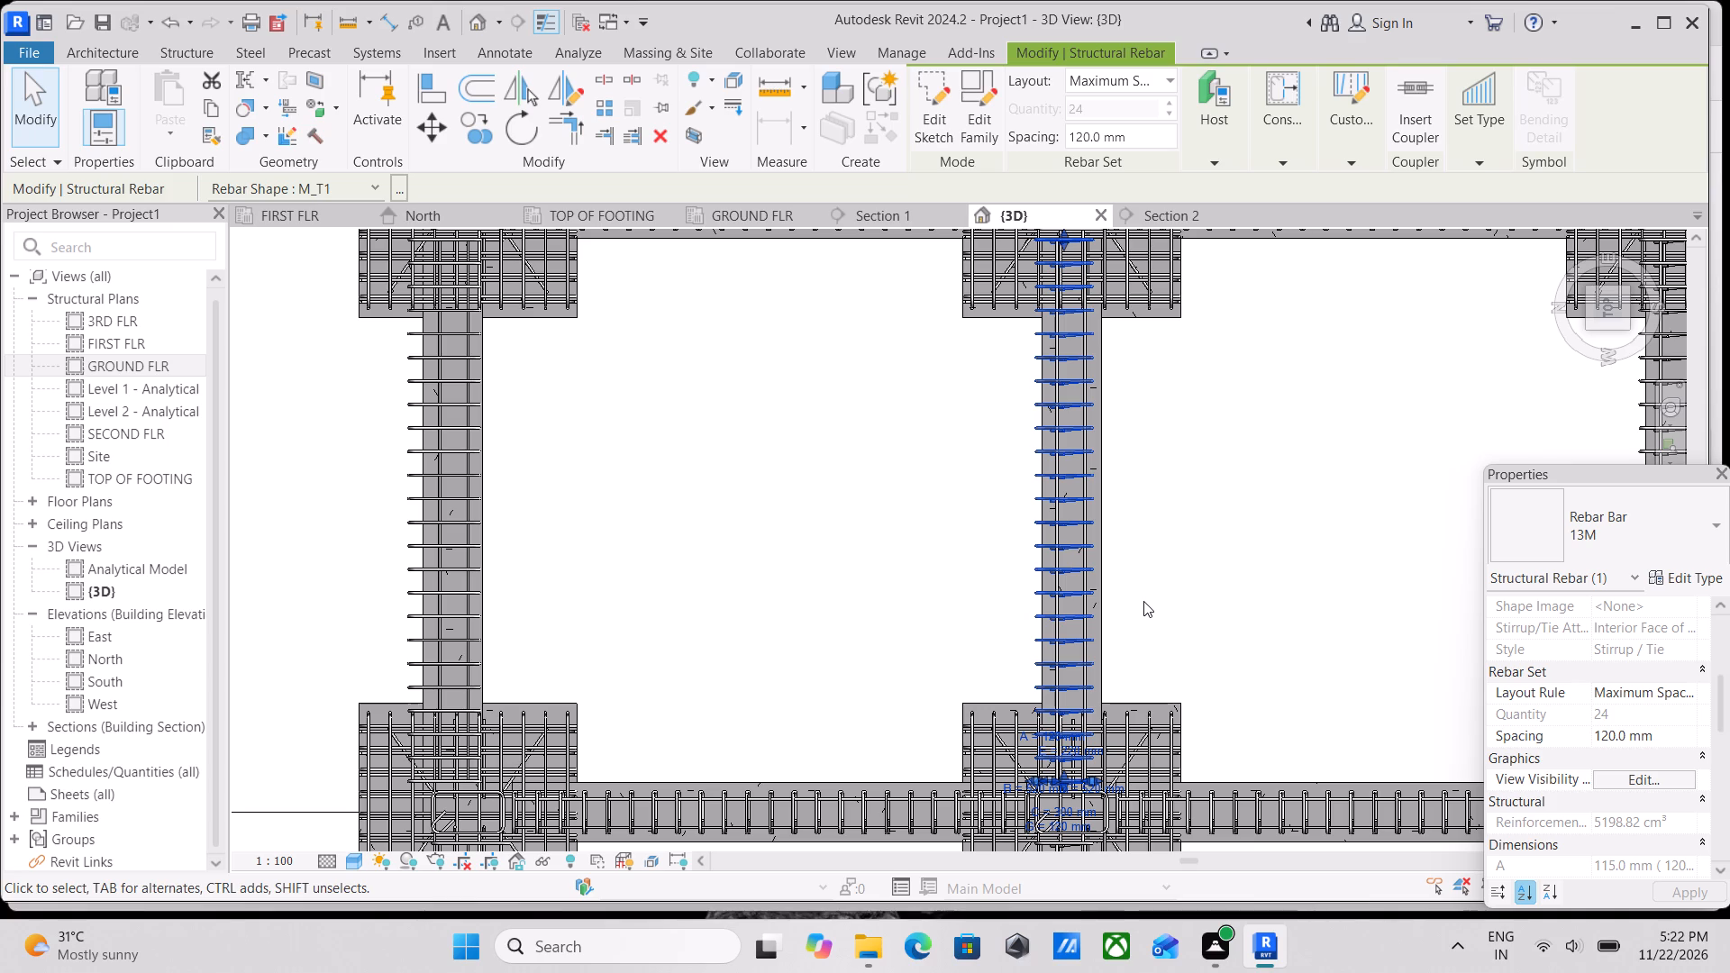
scroll(1143, 601, up, 5)
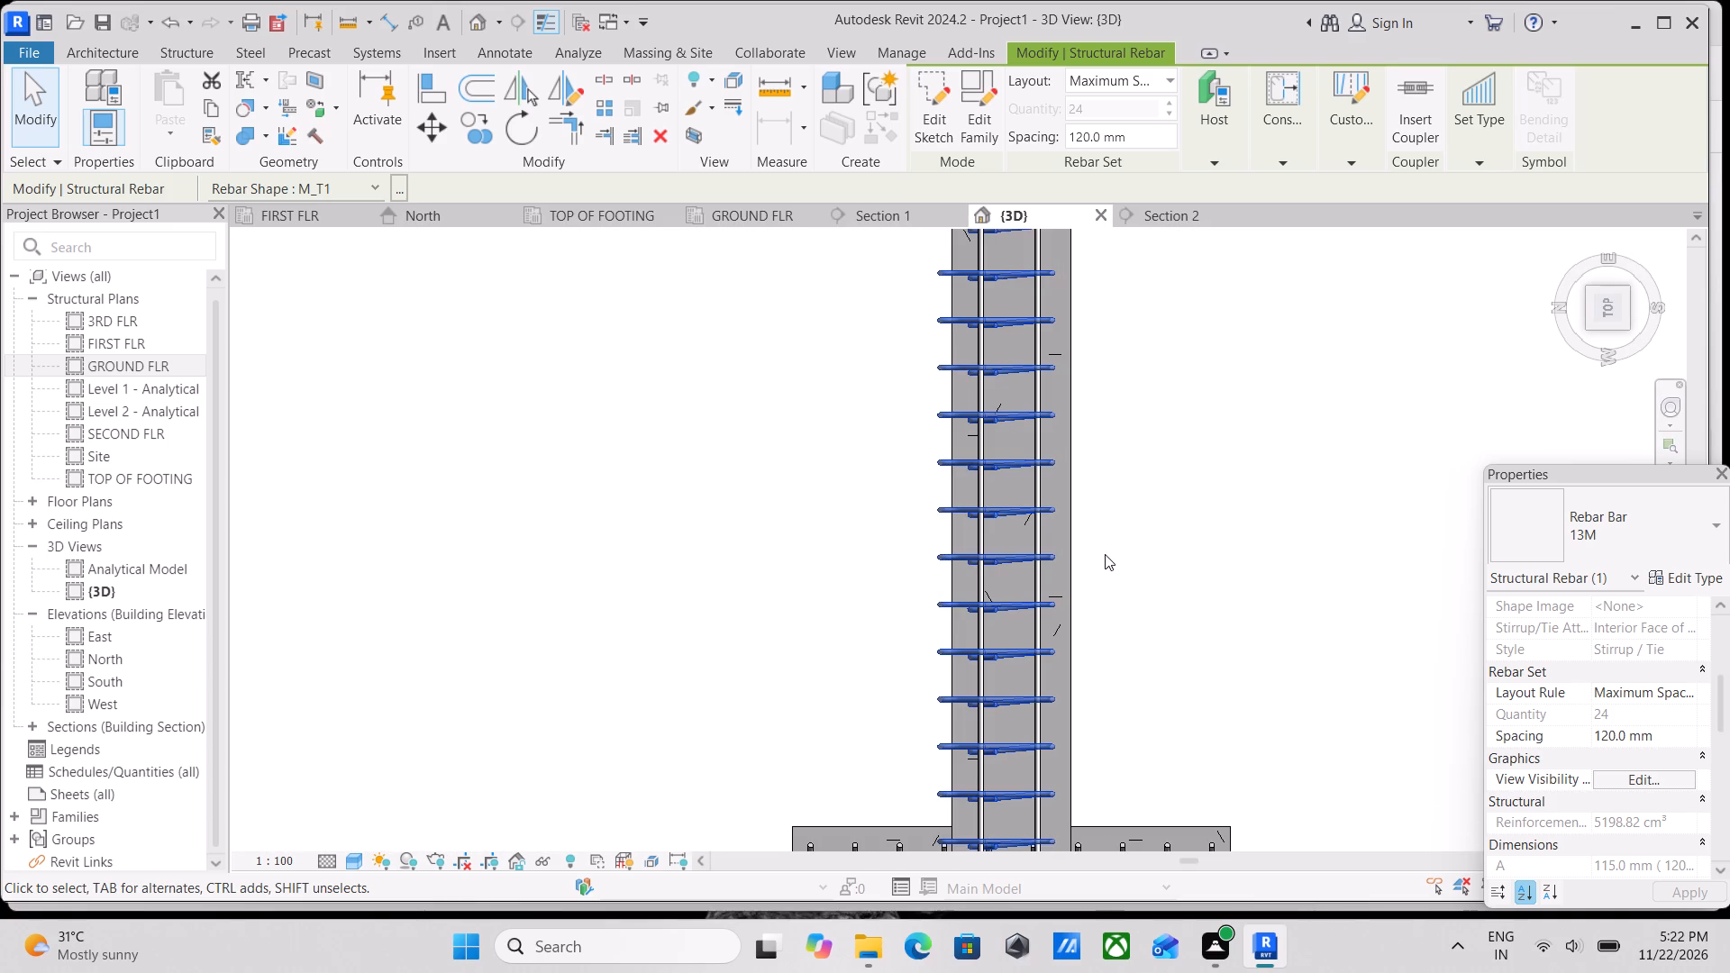
key(Right)
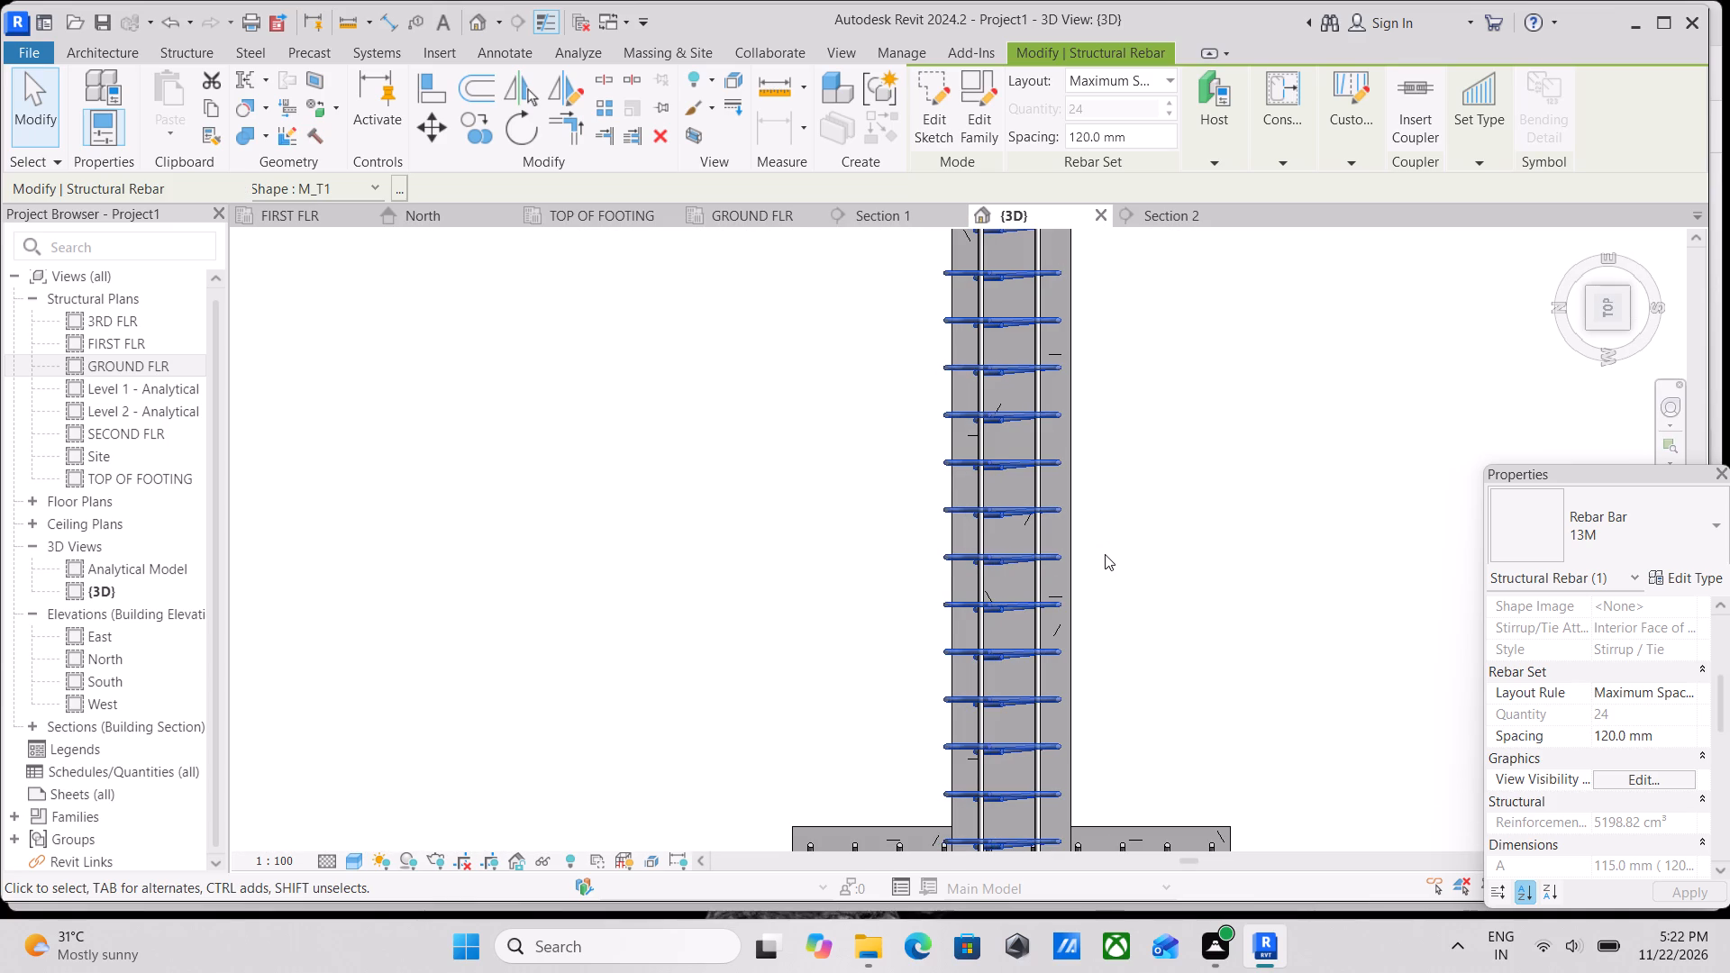
key(Right)
key(Right)
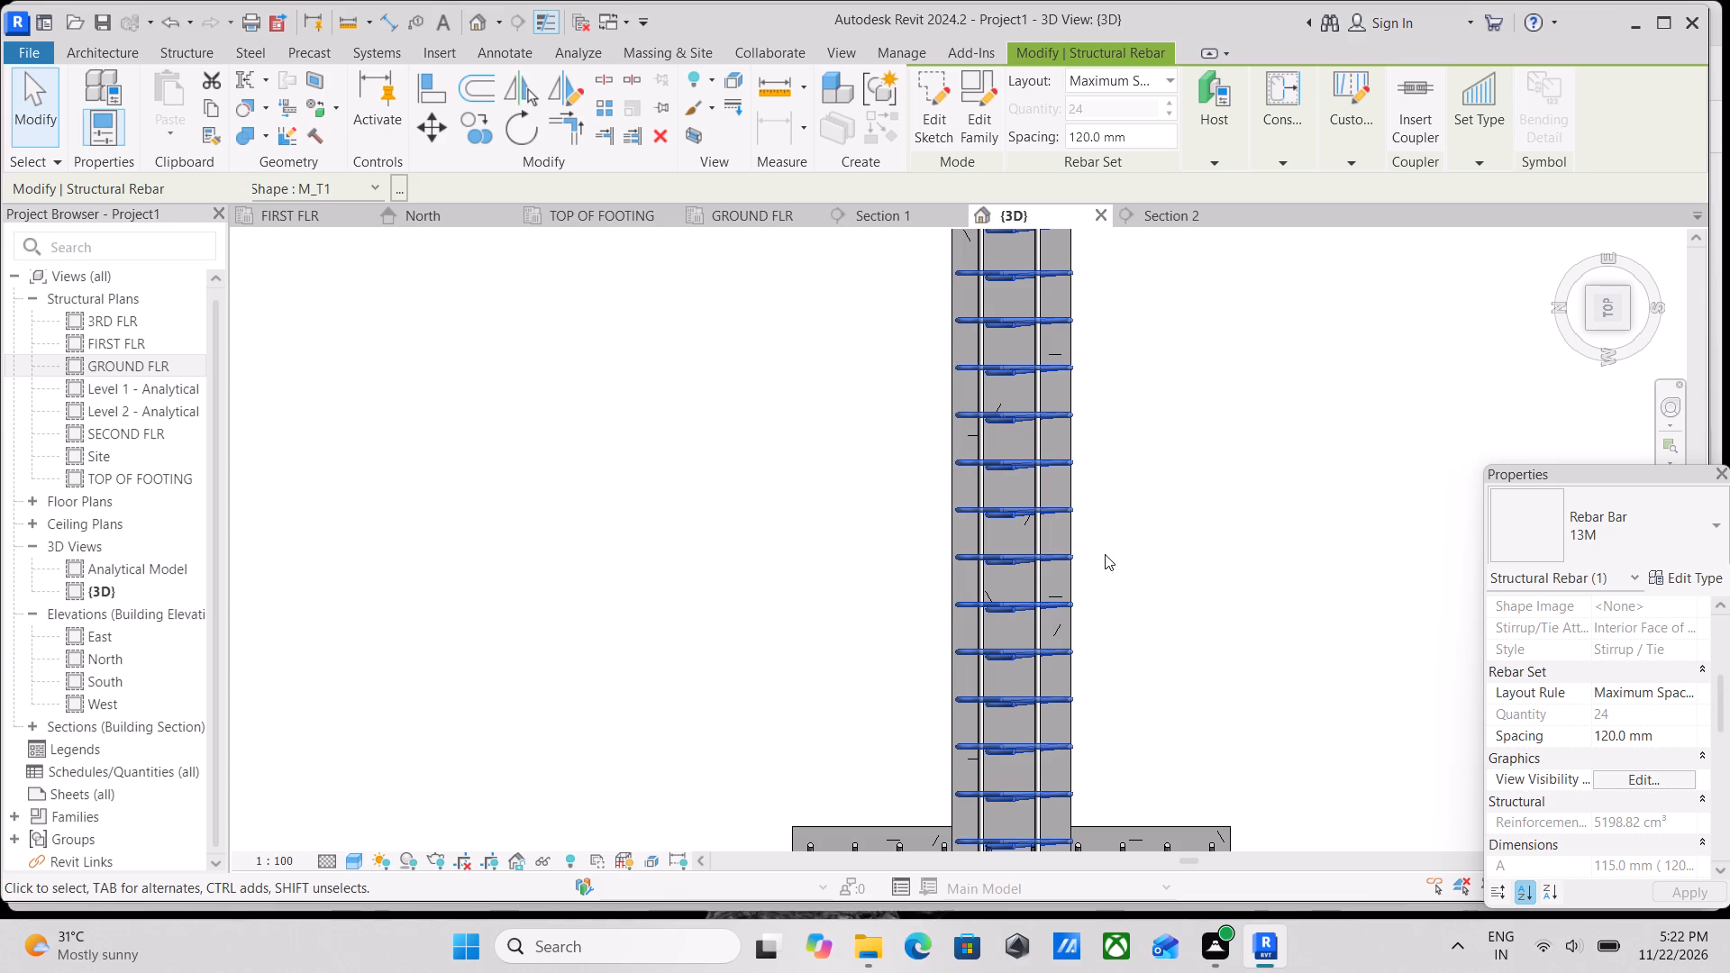
key(Left)
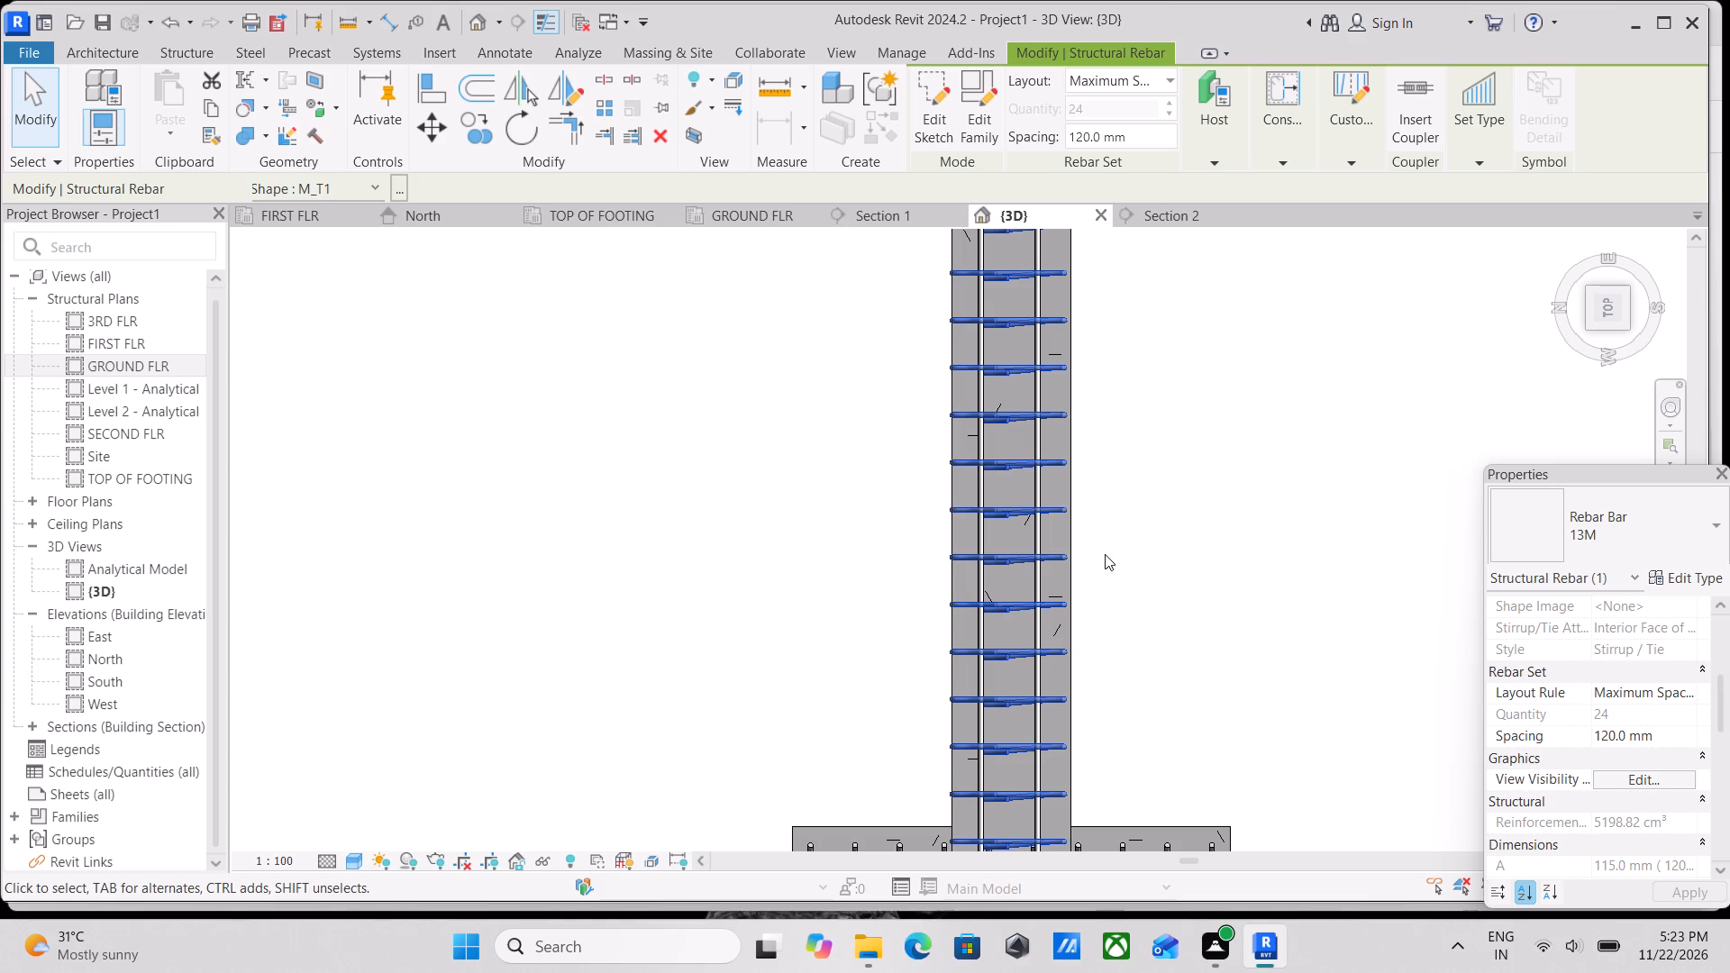
key(Right)
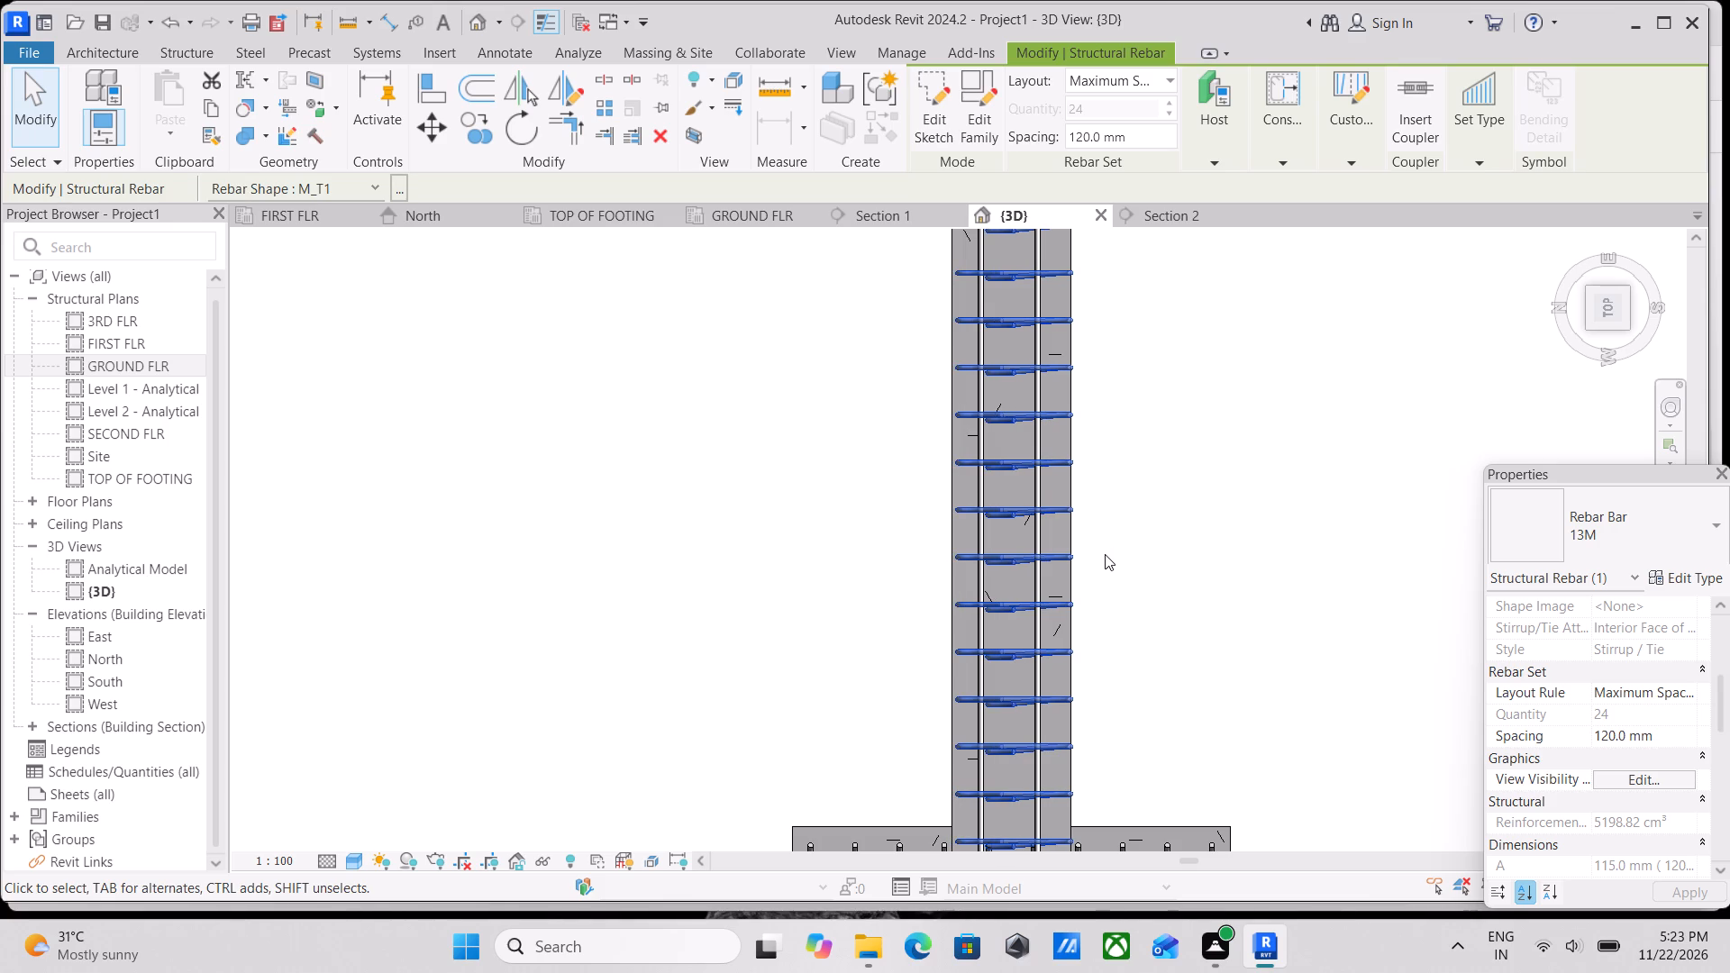
key(Left)
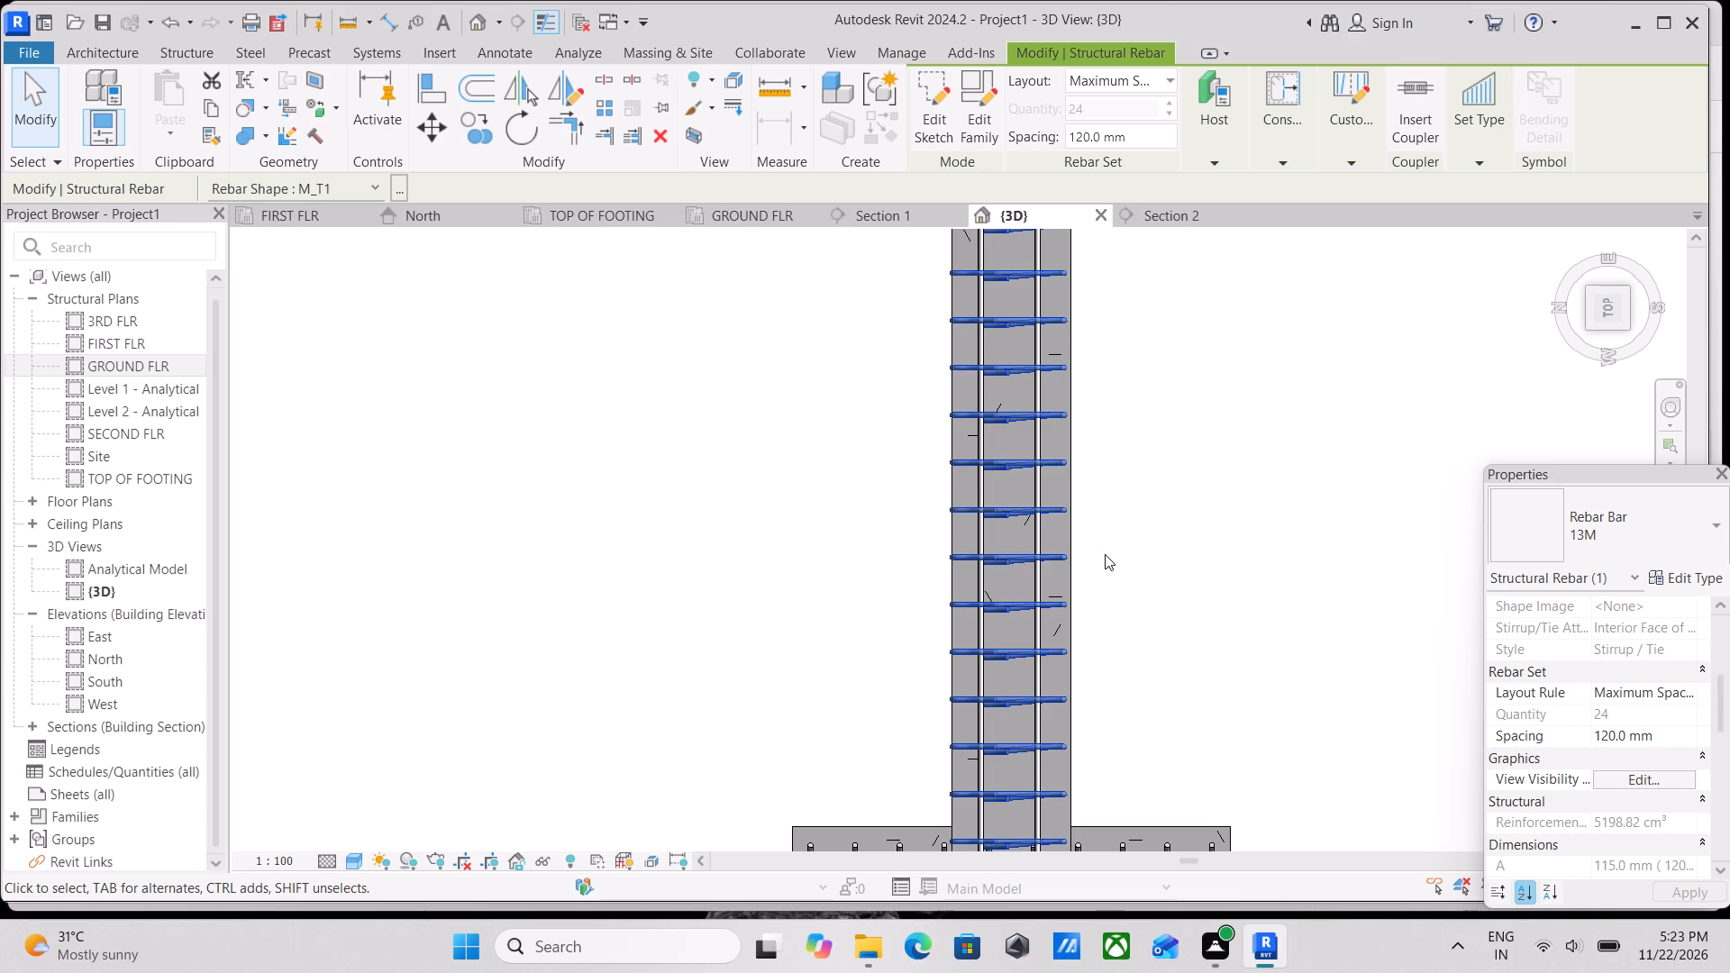
scroll(1105, 554, up, 3)
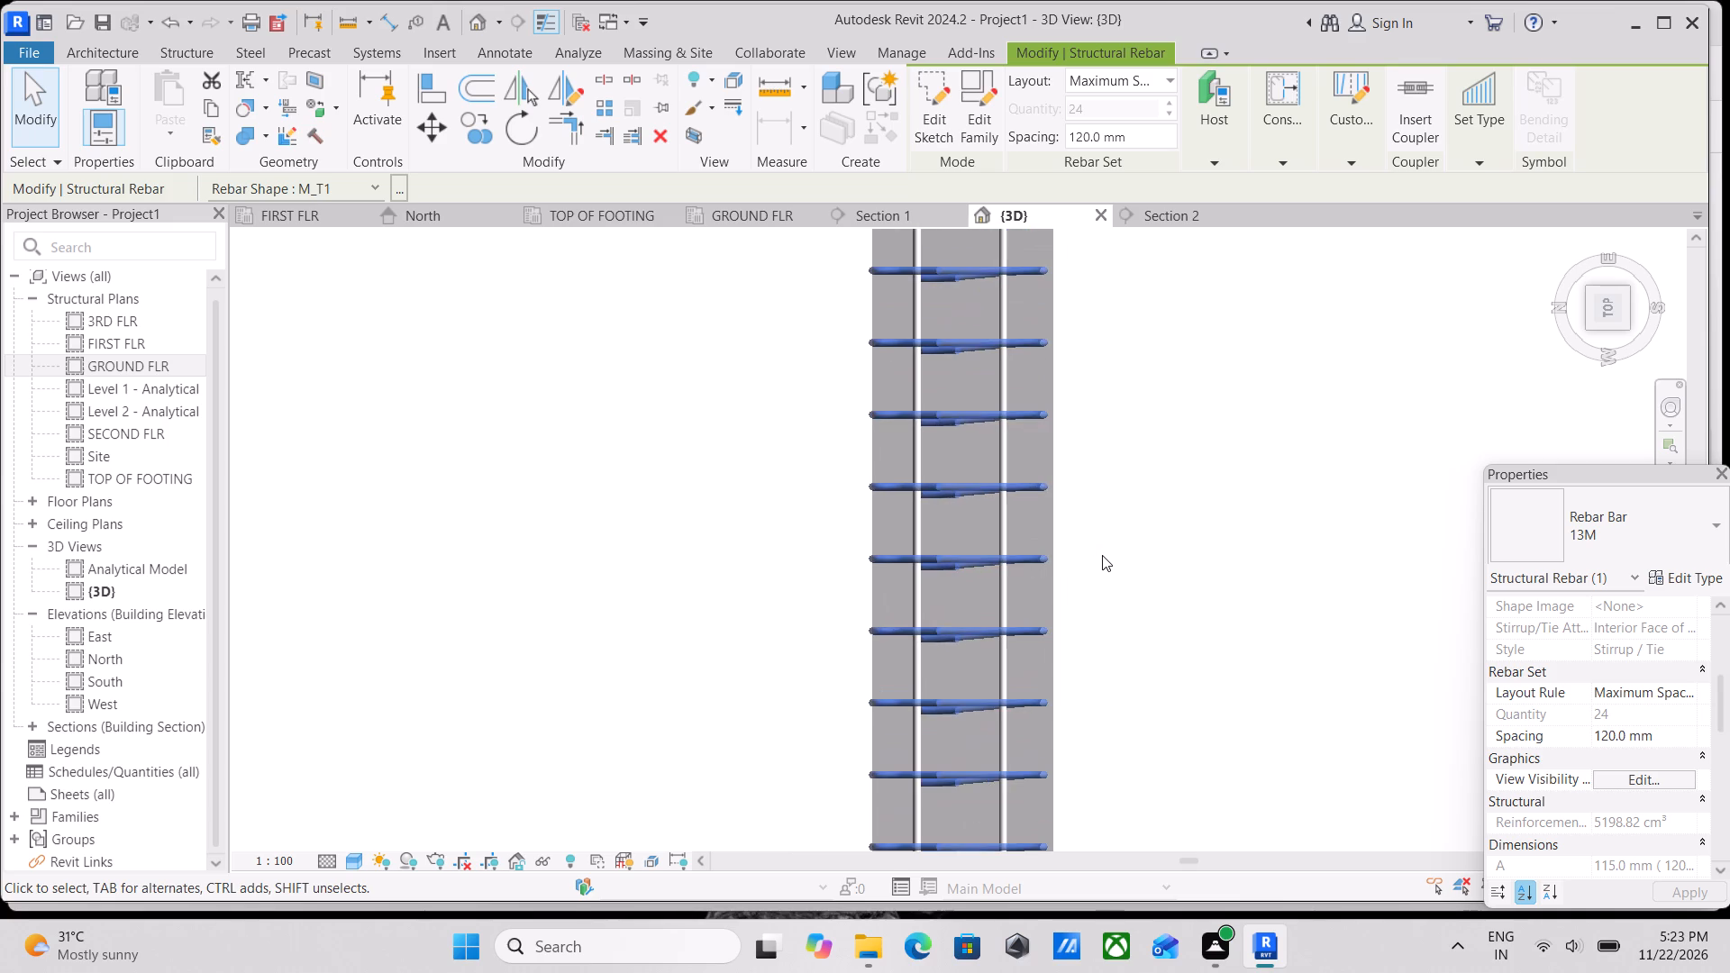
key(Escape)
Nudge the 13M longitudinal bar set on the grid 3 side of the grid 2 beam between B and C outward, toward grid 3.
scroll(1056, 666, up, 3)
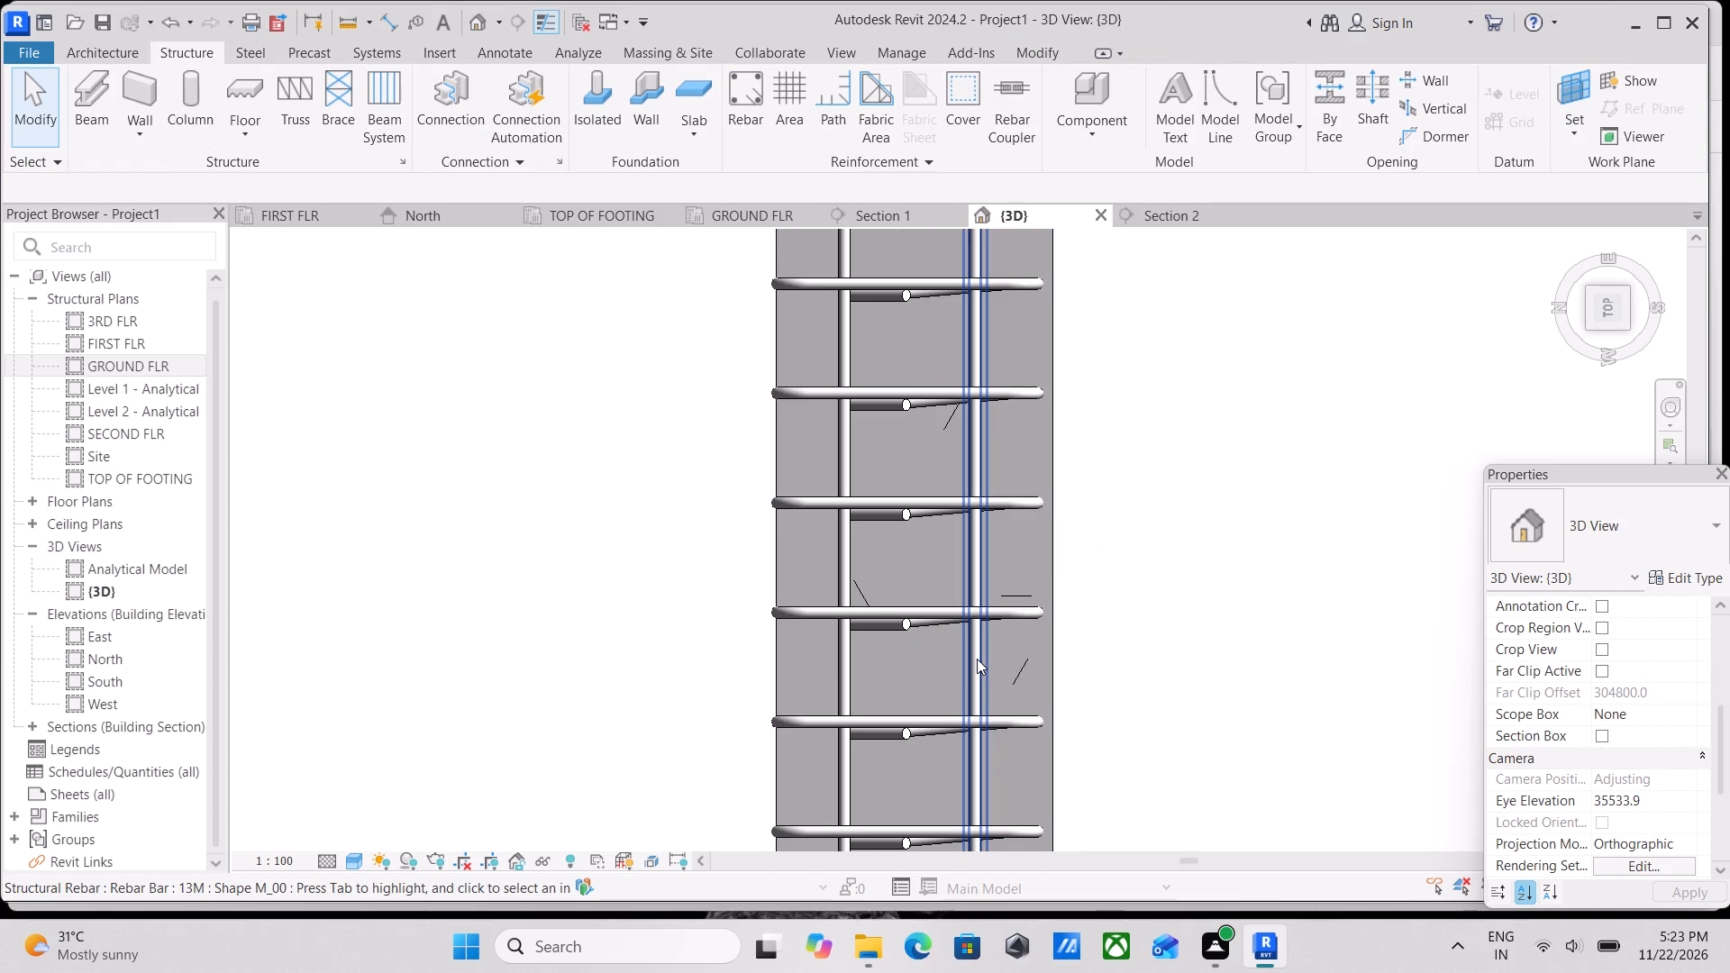
click(977, 659)
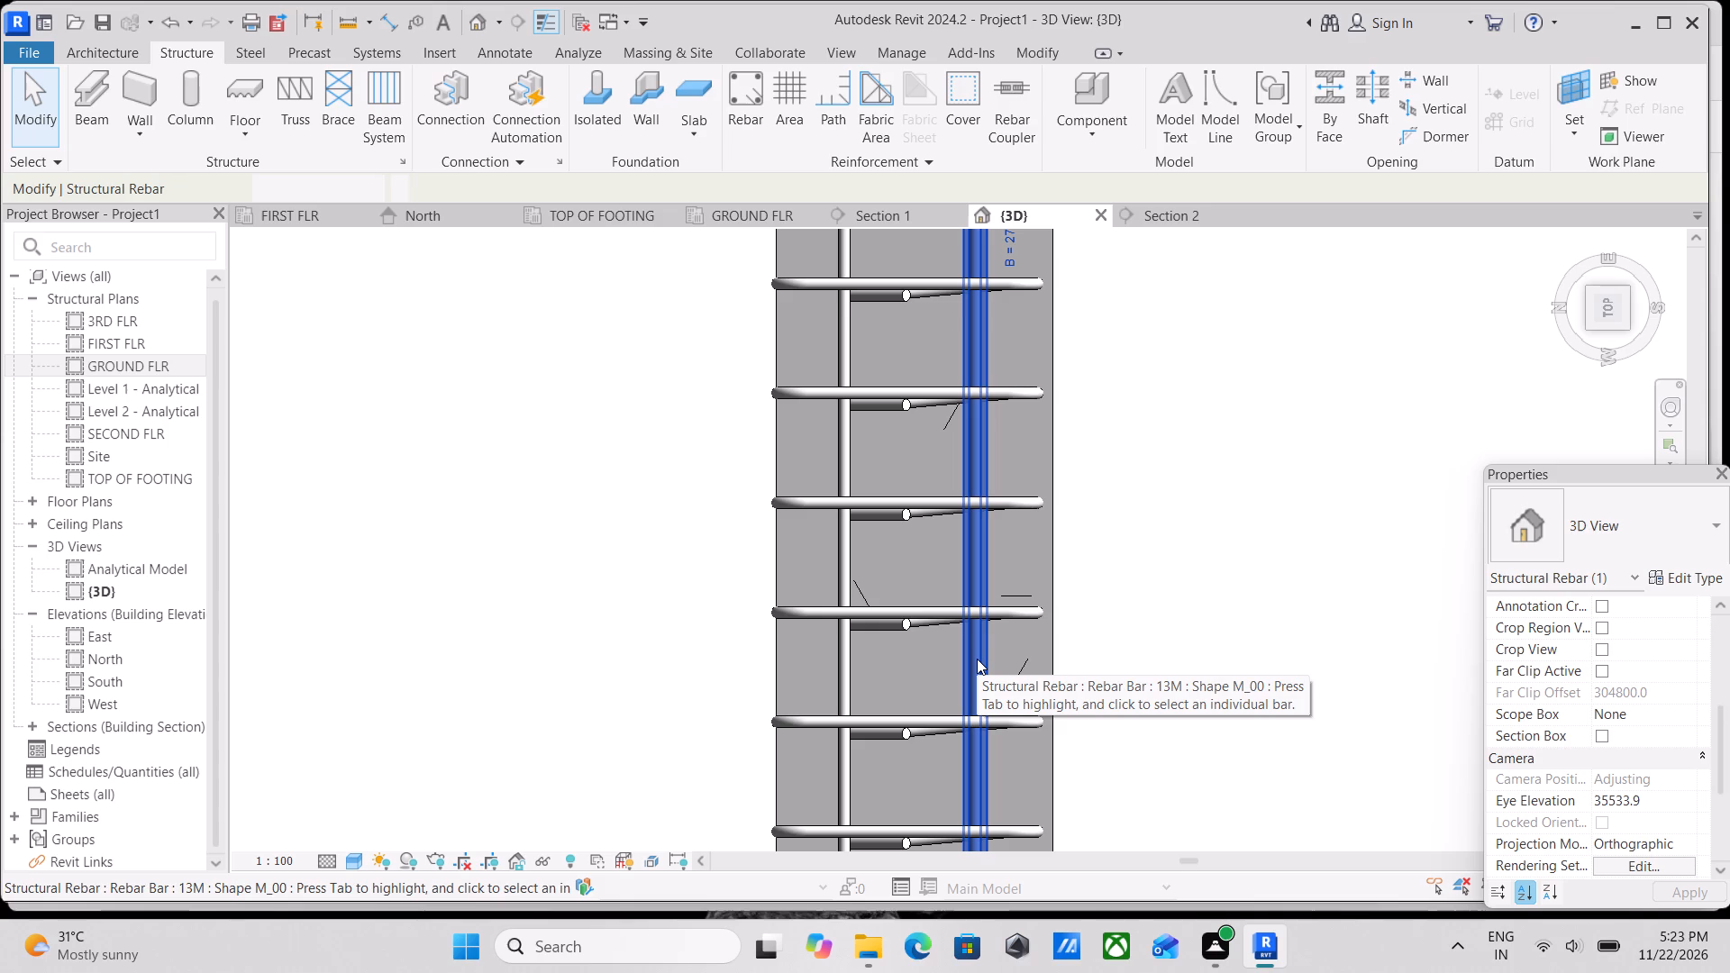
key(Right)
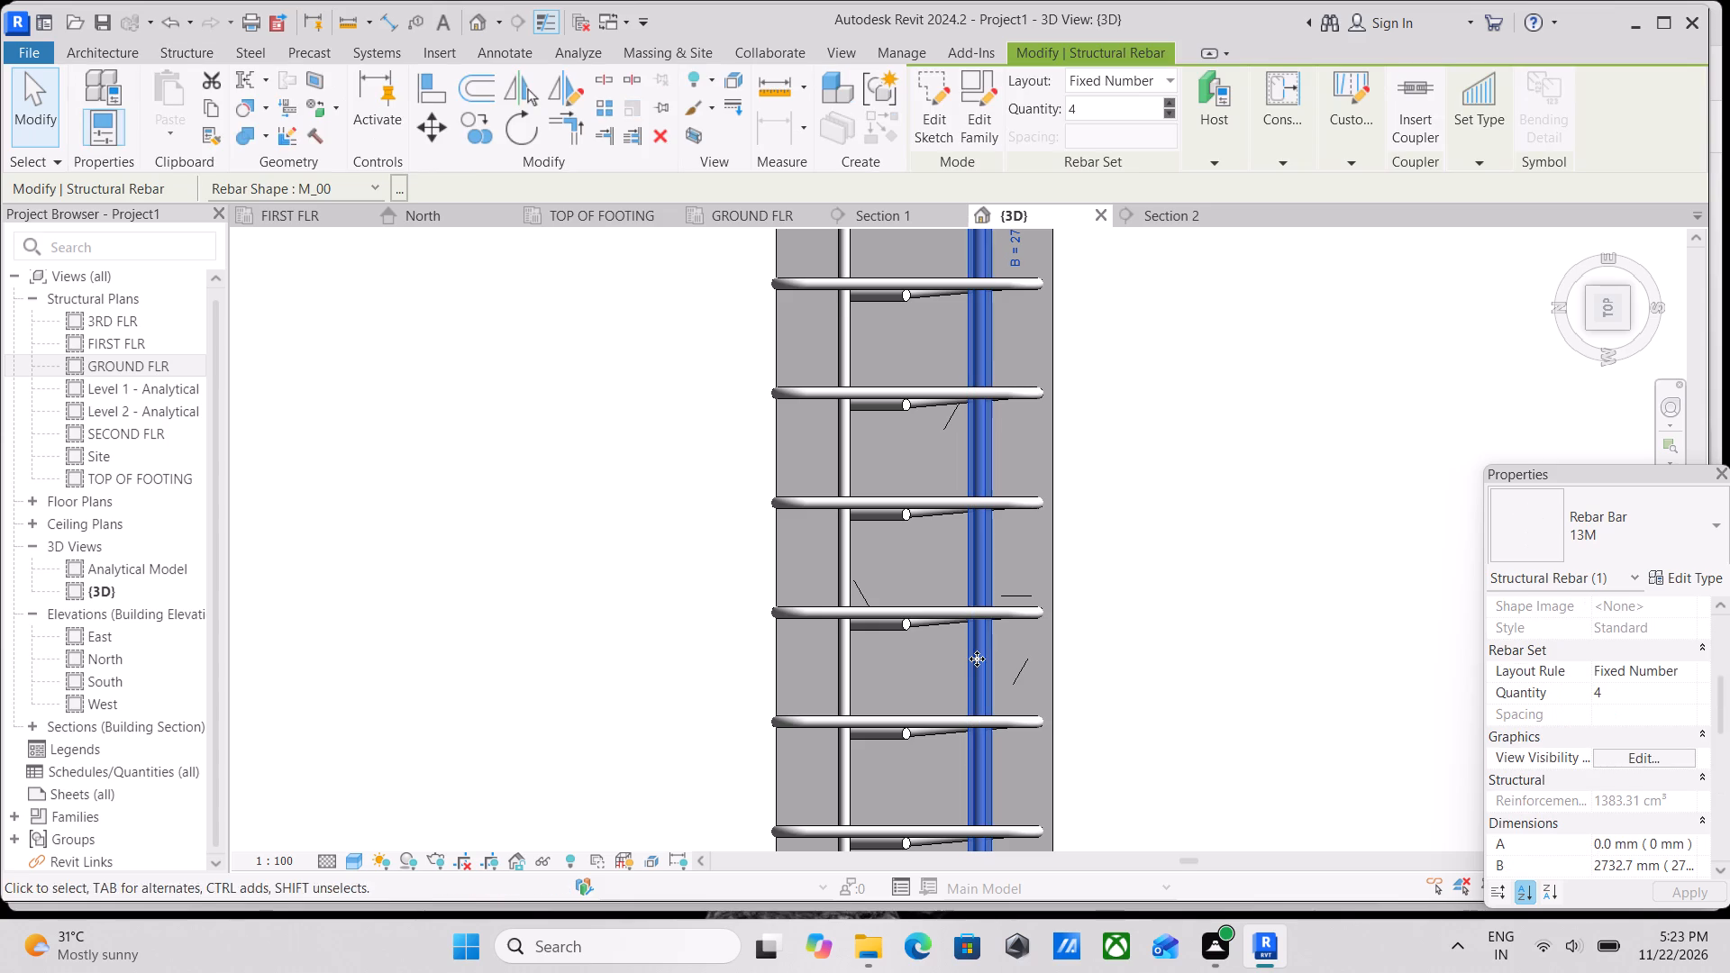
key(Right)
key(Right)
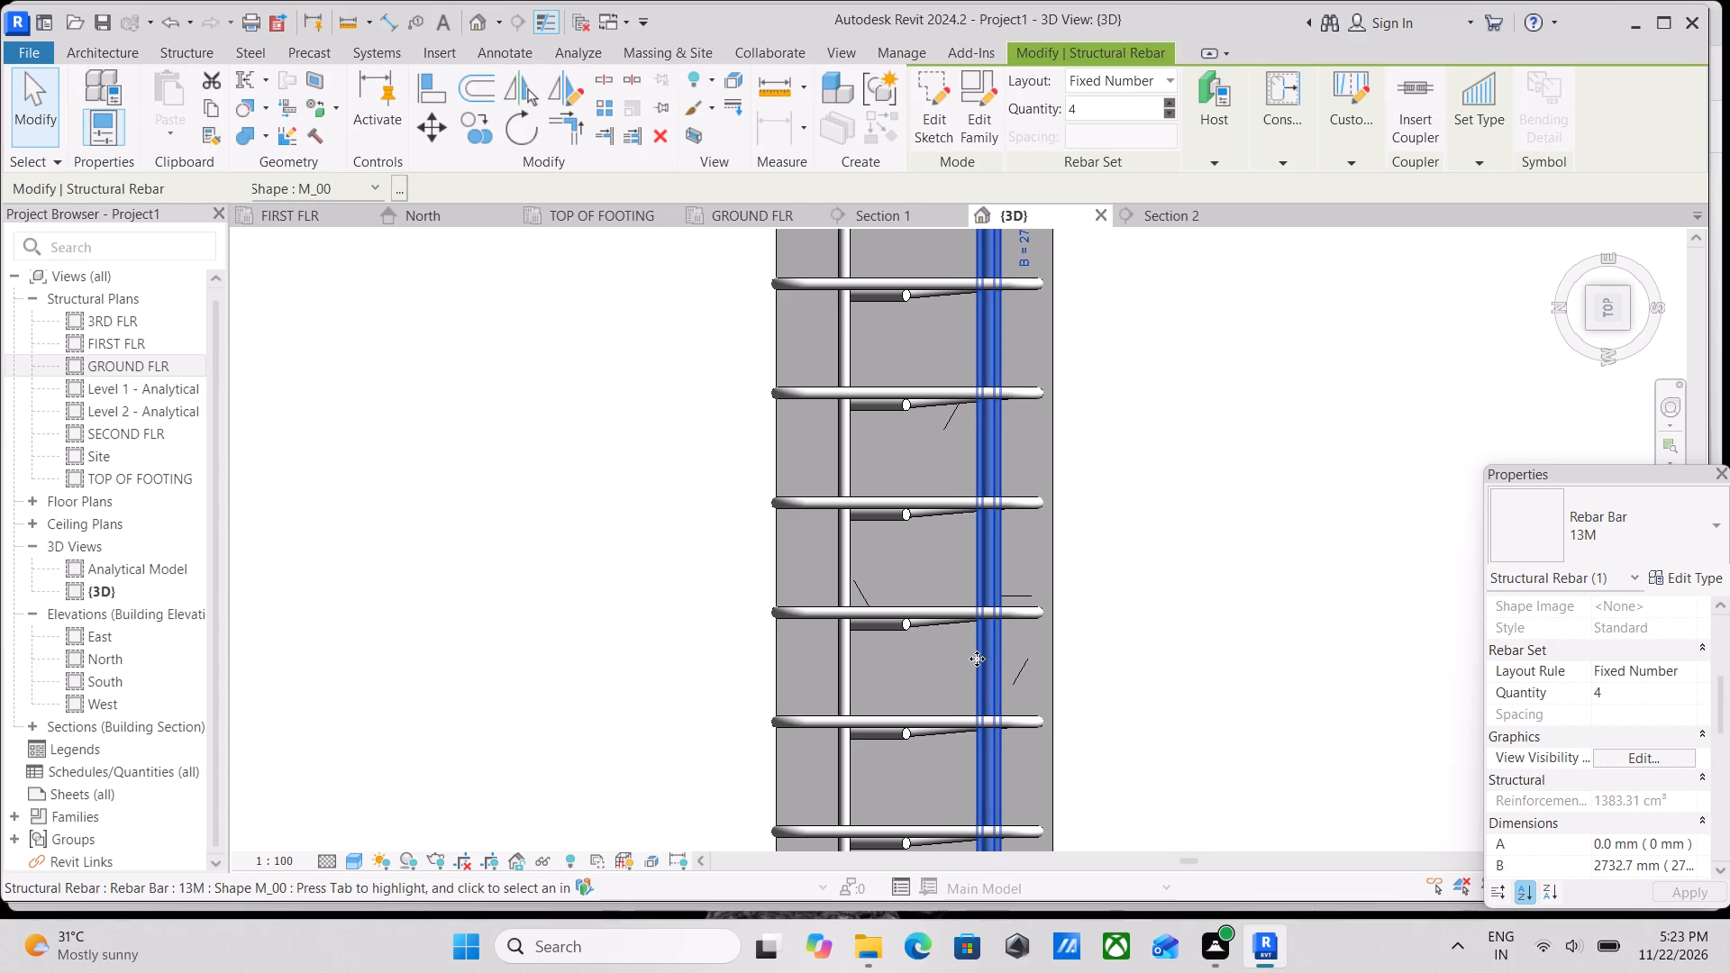
key(Right)
key(Right)
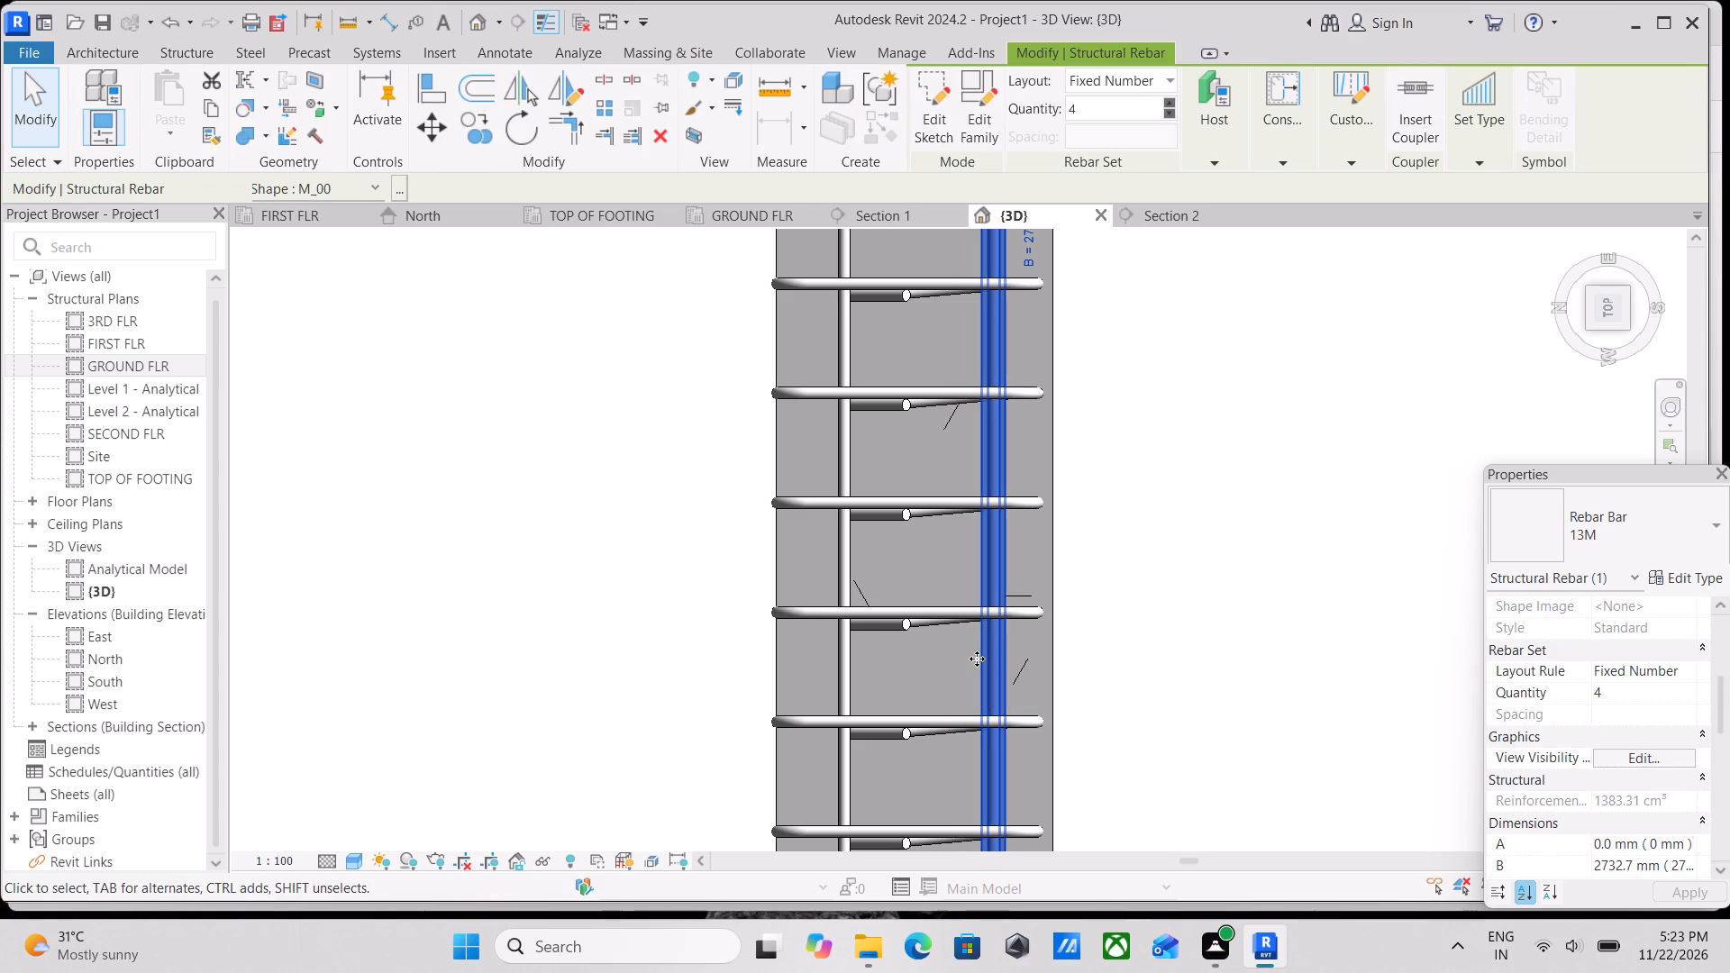
key(Right)
key(Right)
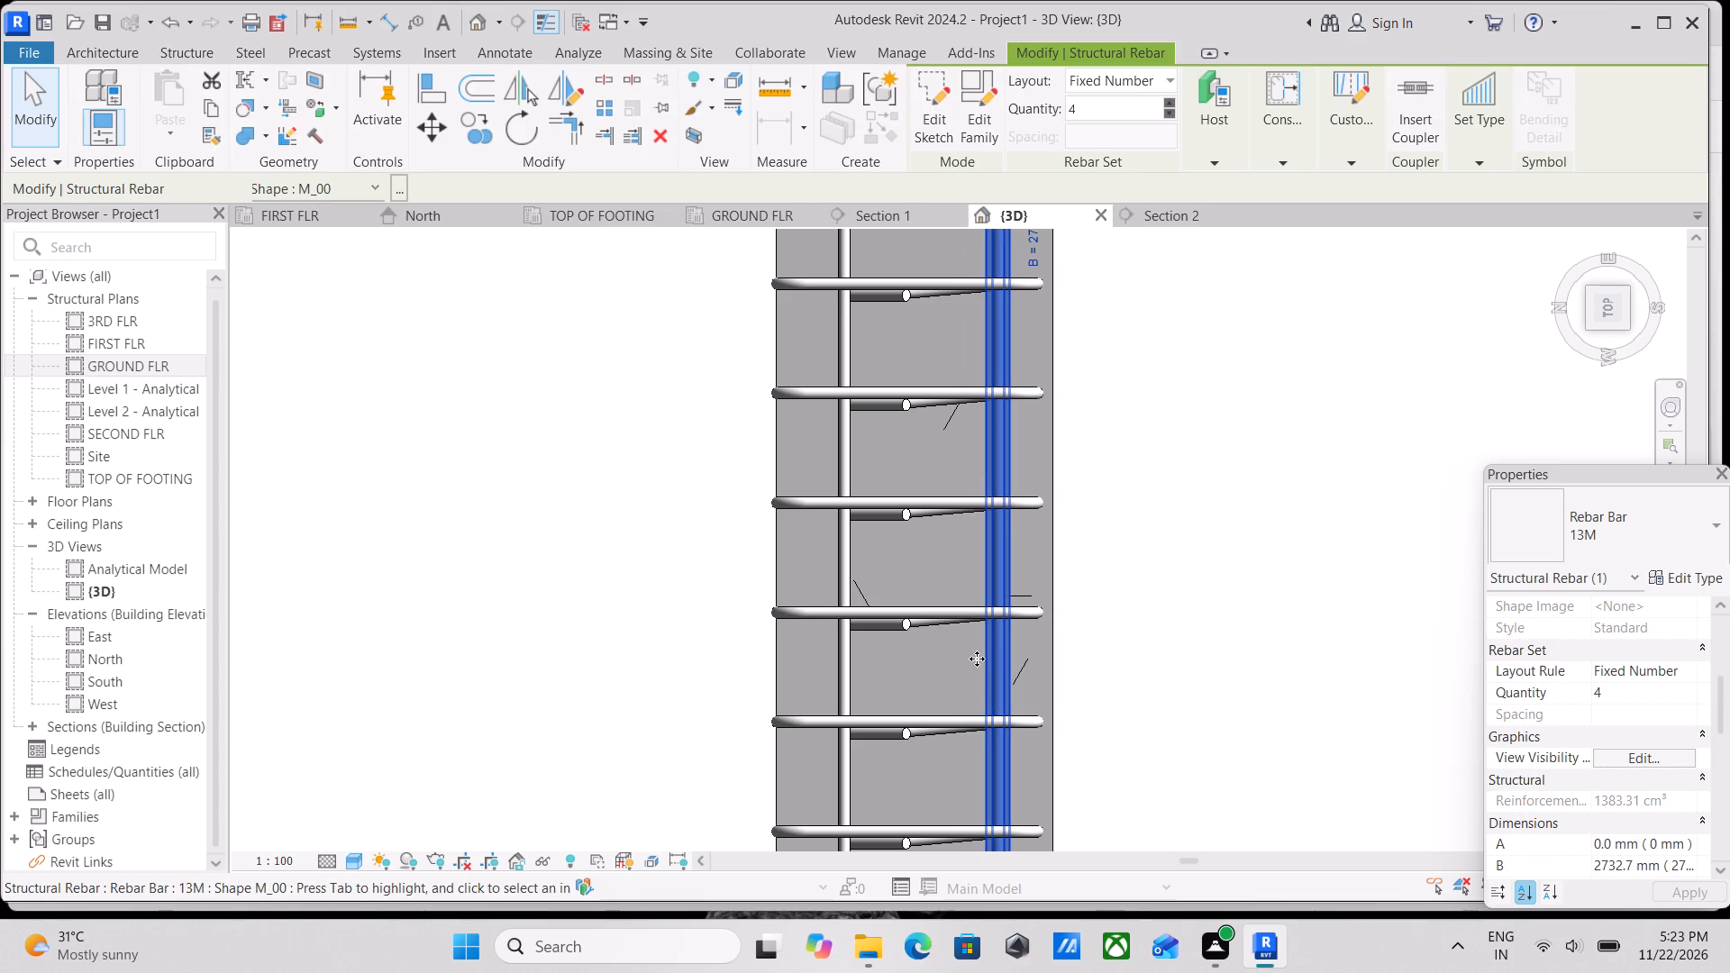
key(Right)
key(Right)
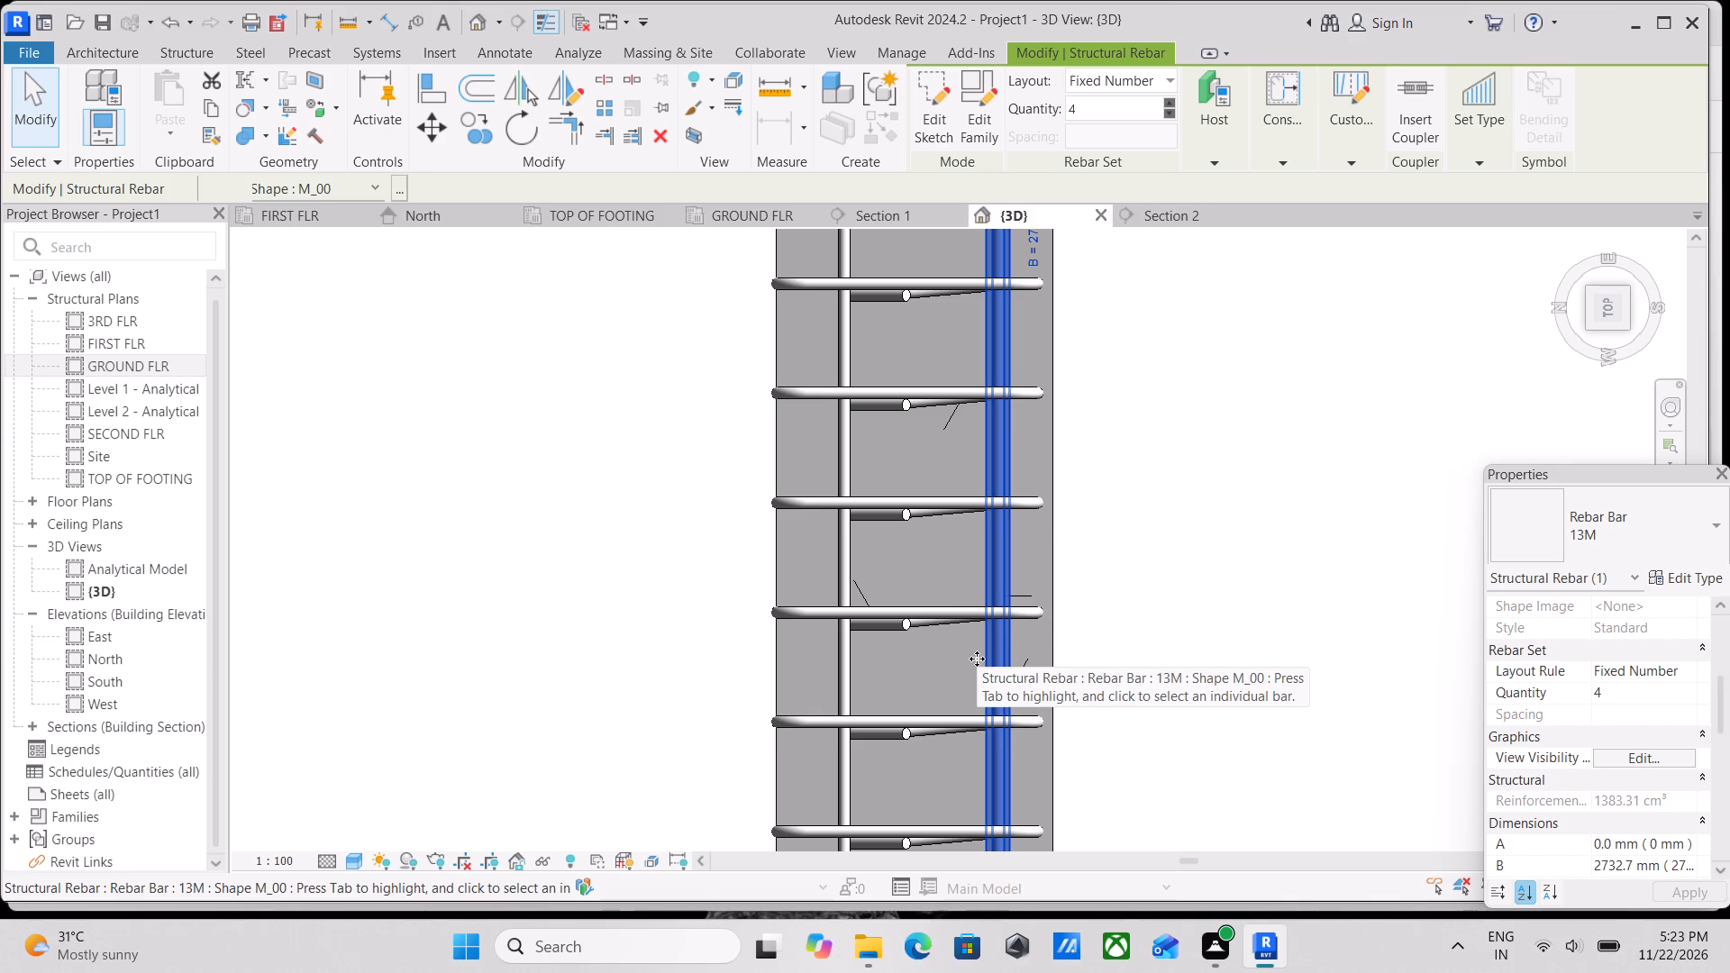
key(Right)
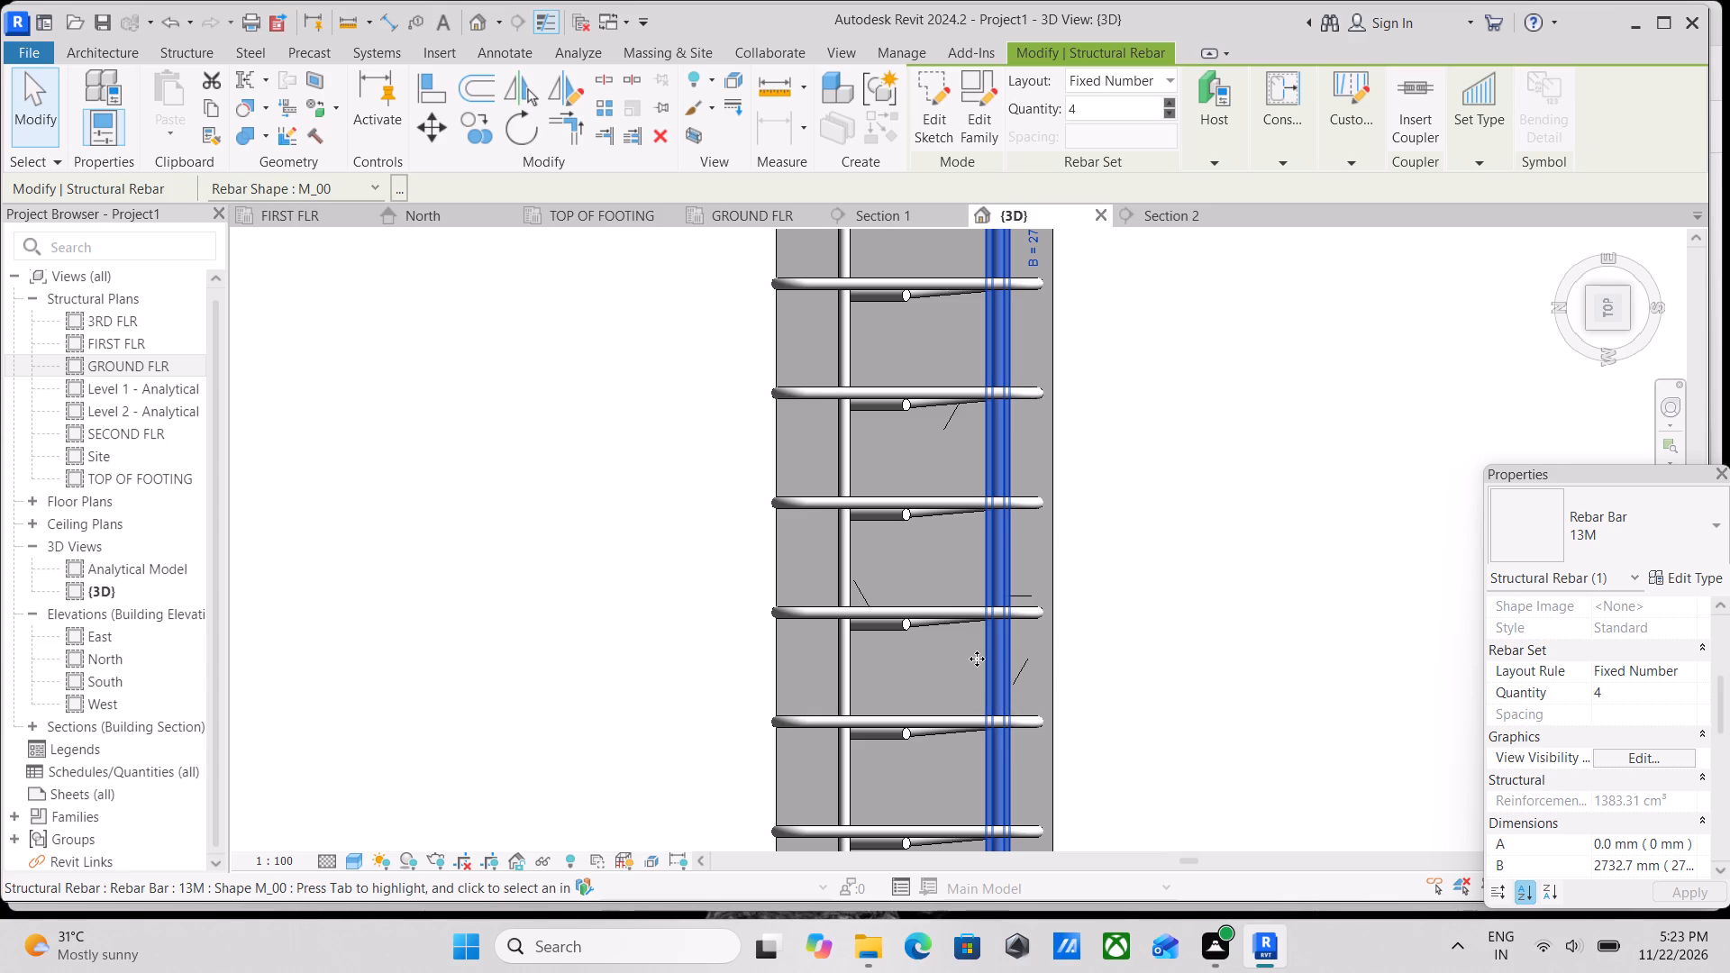
key(Right)
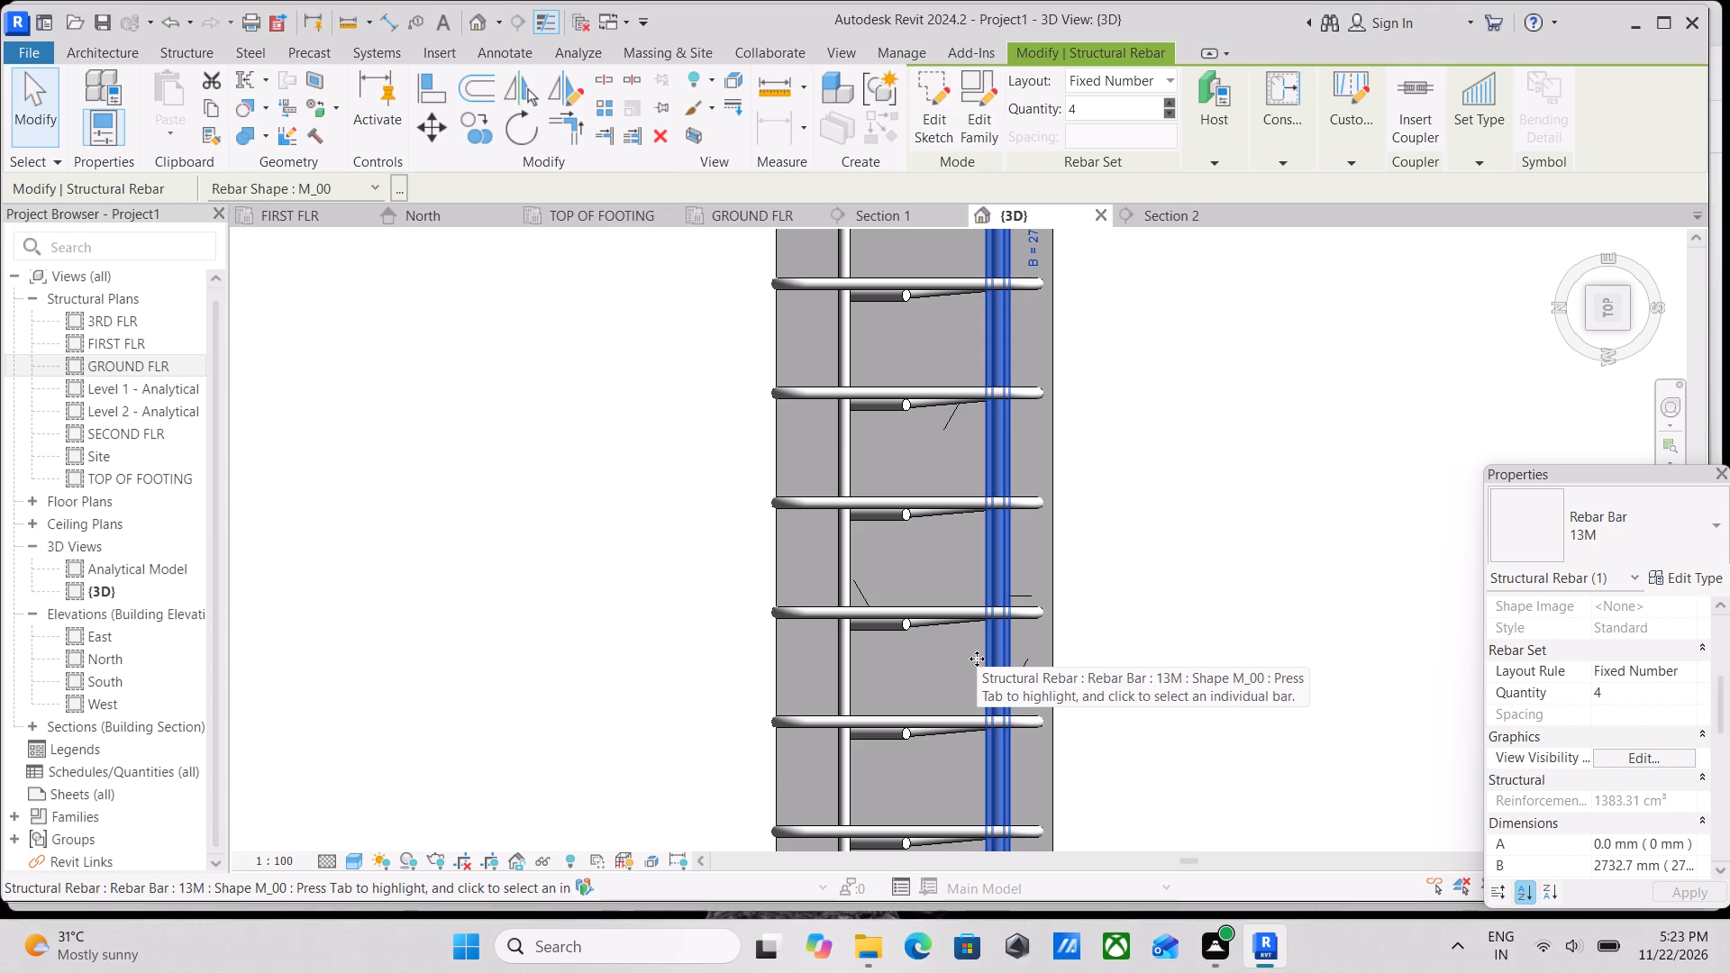
key(Right)
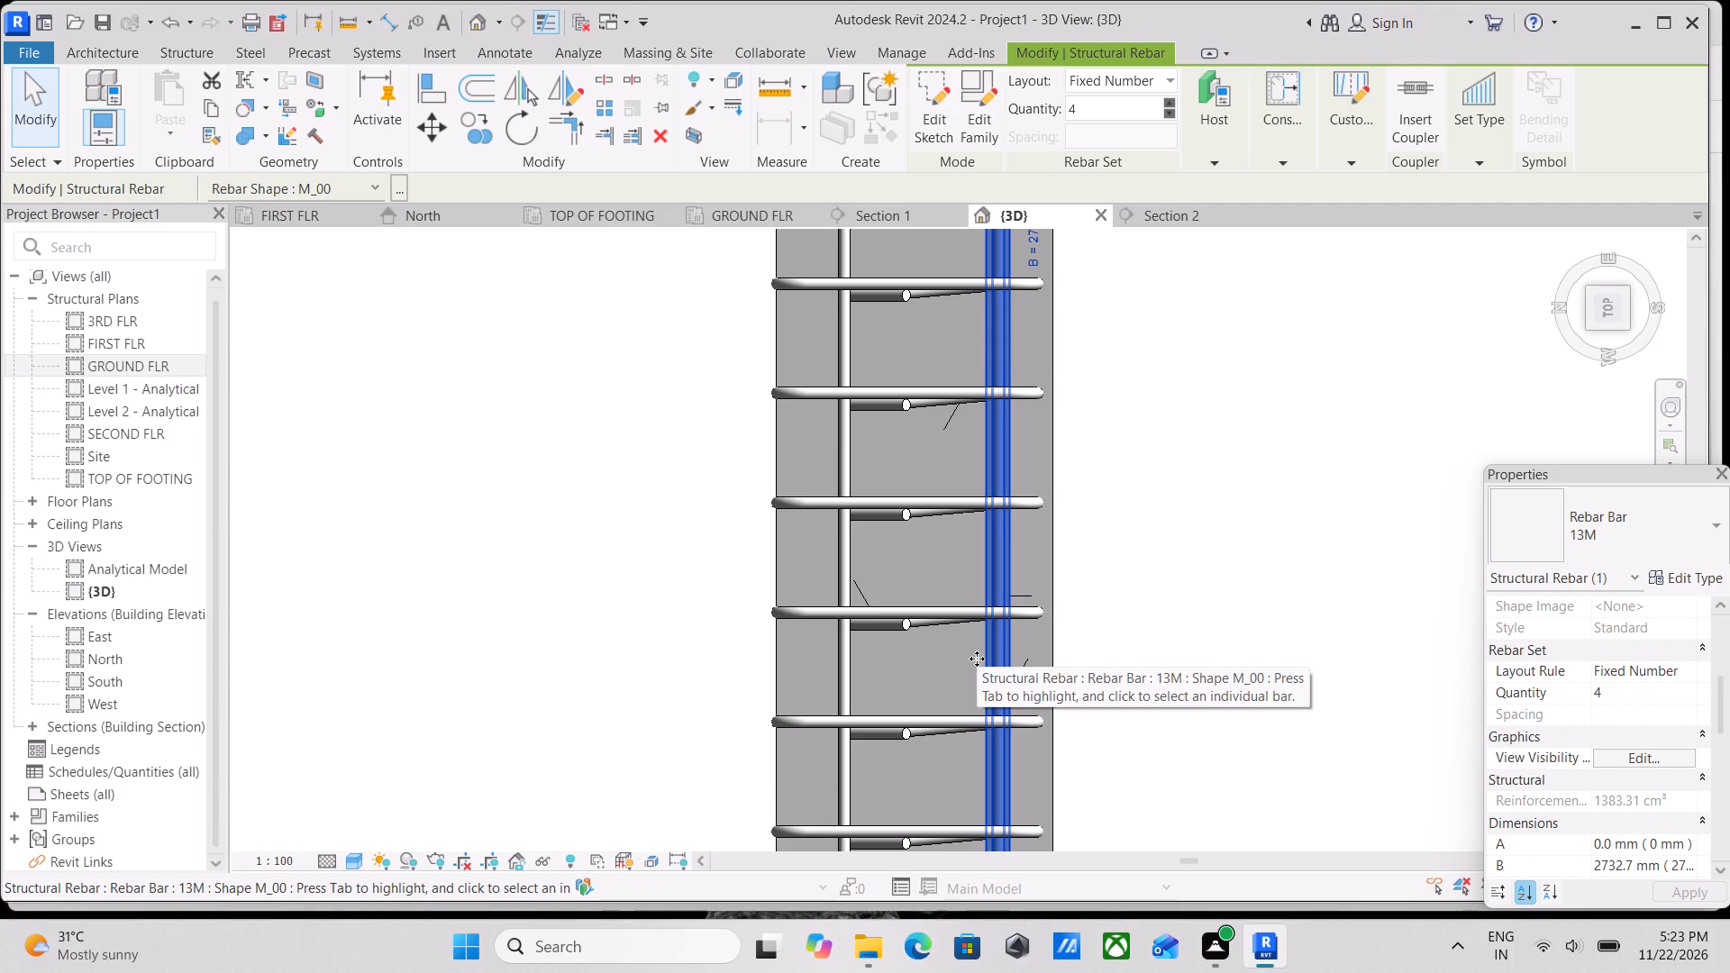
Nudge the 13M longitudinal bar set on the grid 1 side of the grid 2 beam between B and C outward, toward grid 1.
click(843, 667)
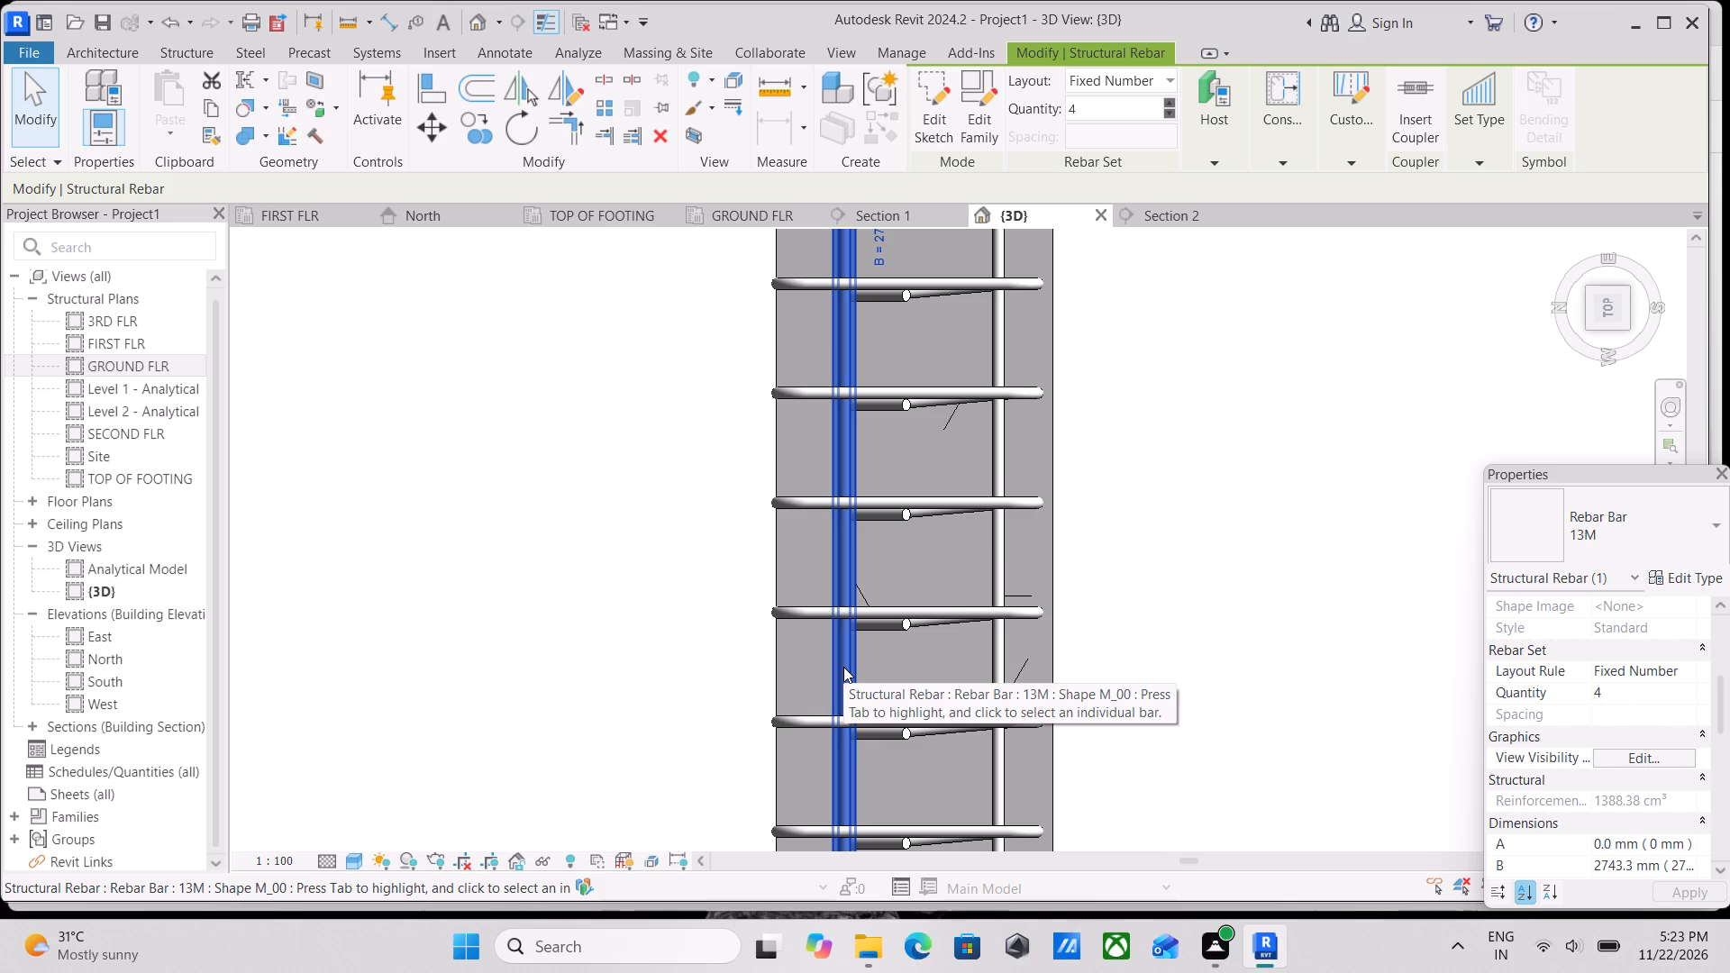
key(Left)
key(Left)
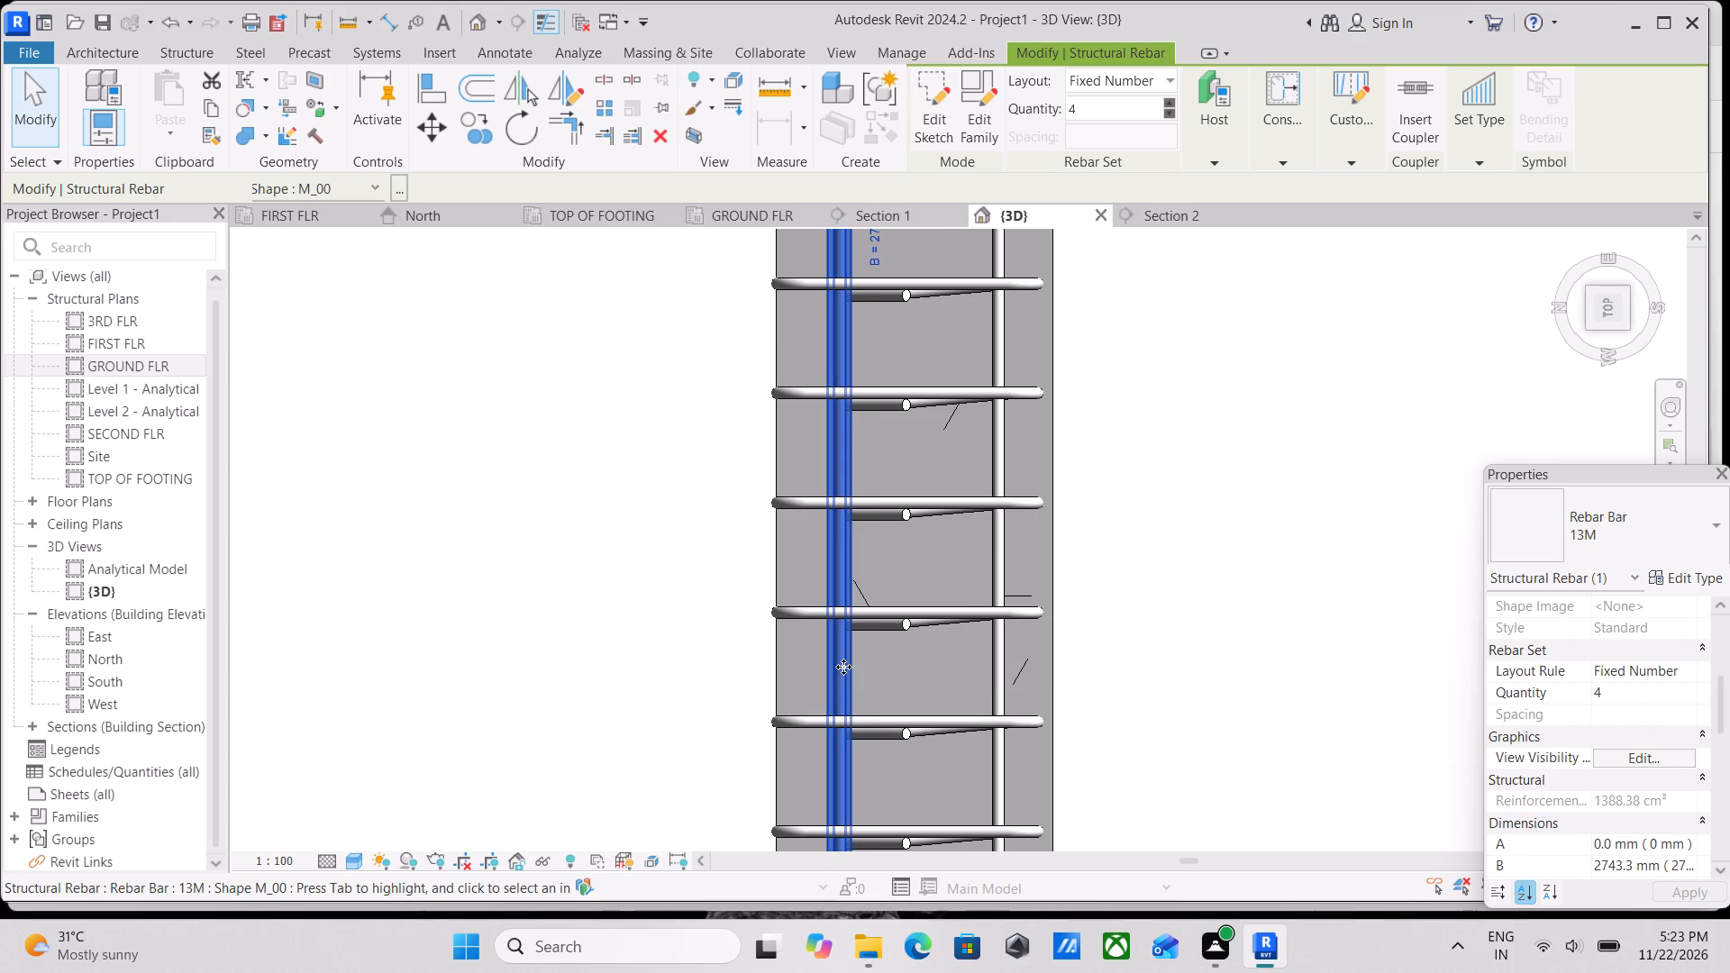
key(Left)
key(Left)
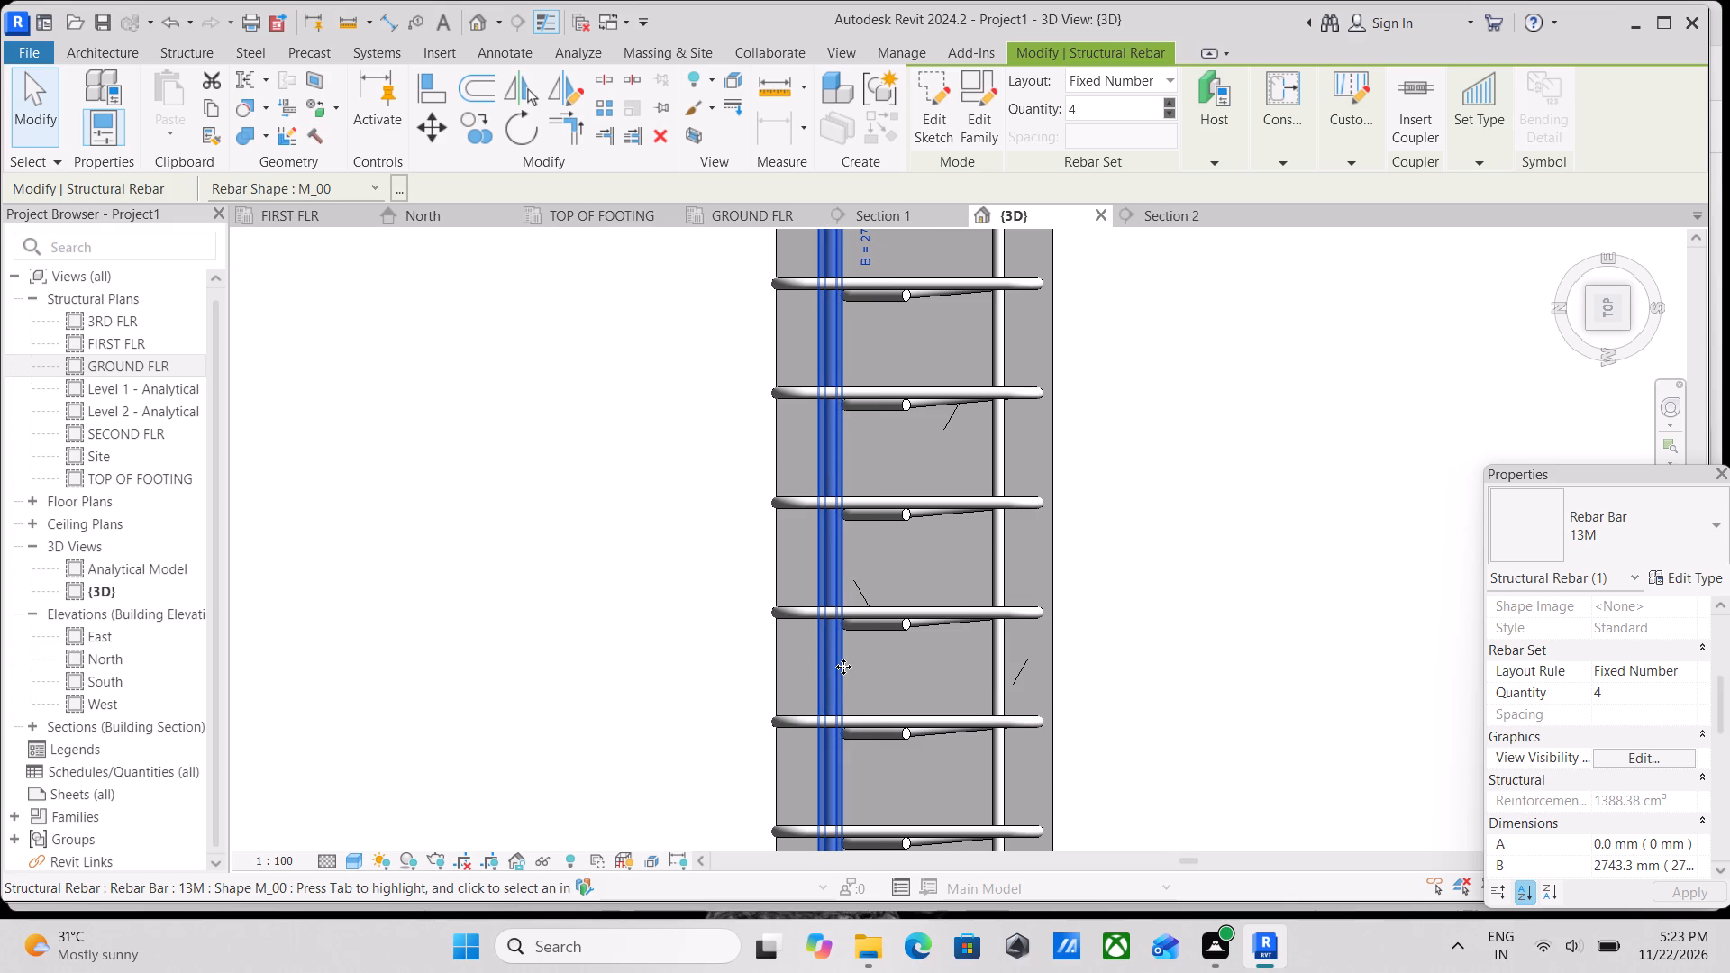
key(Left)
key(Left)
key(Left)
key(Escape)
Nudge the 13M stirrup set in the grid 3 beam between B and C four increments away from grid 2.
scroll(982, 715, down, 7)
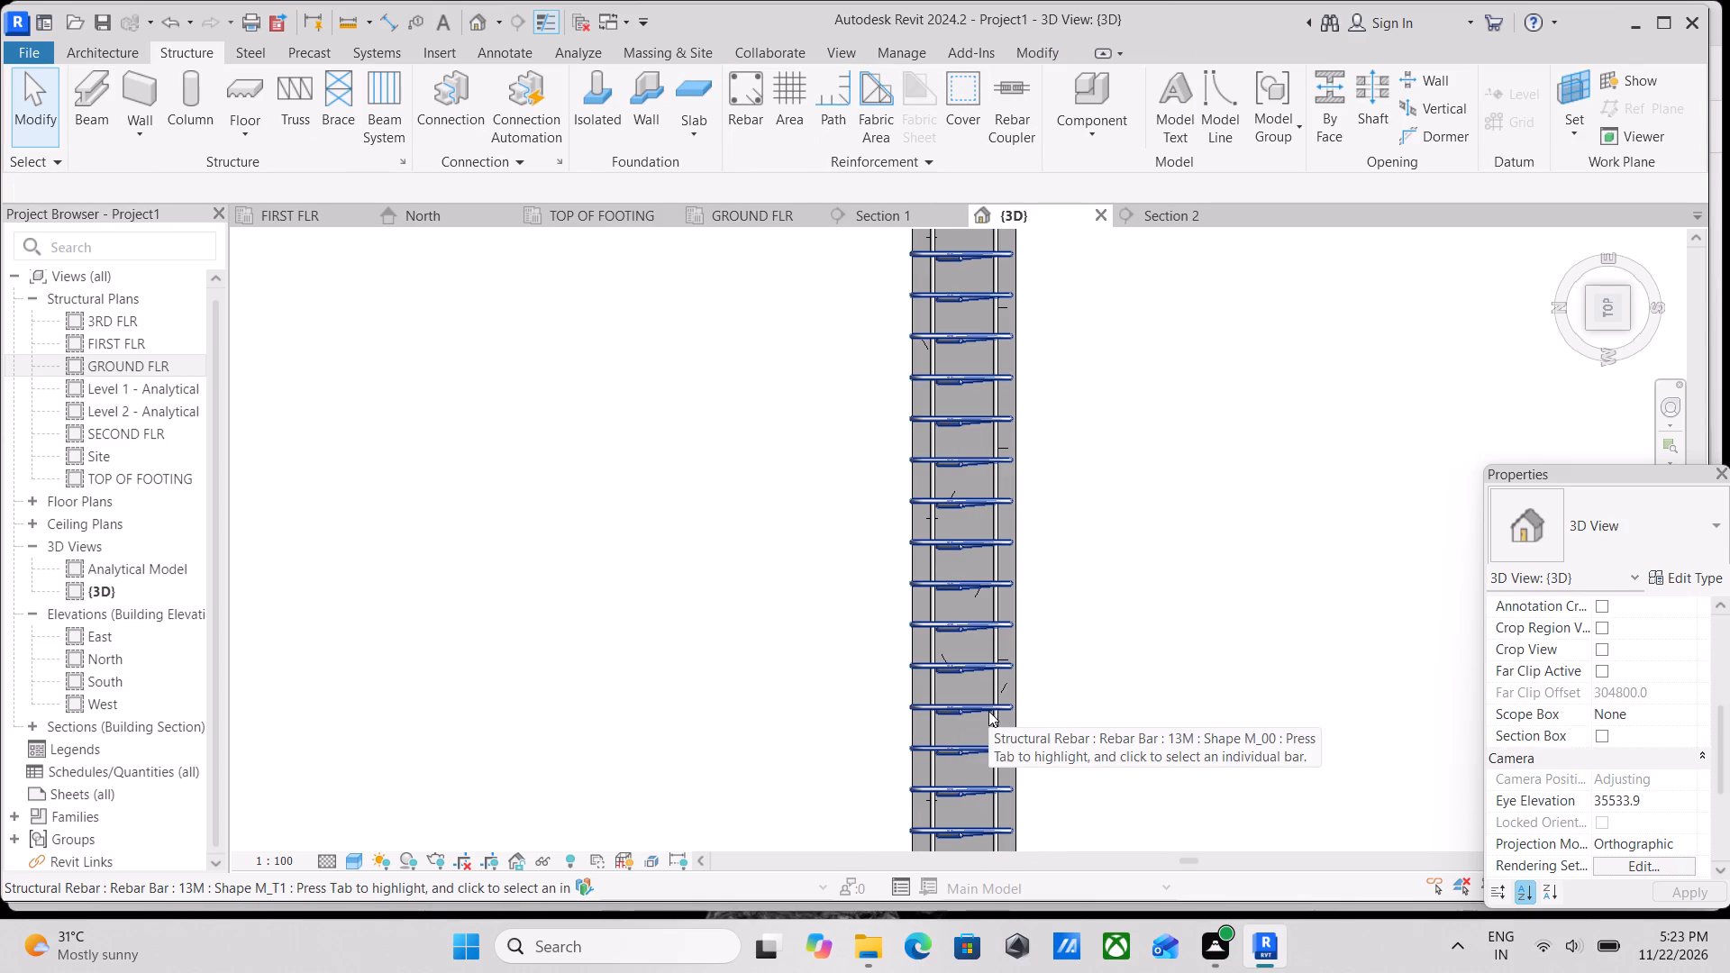
scroll(995, 705, down, 6)
scroll(1170, 694, down, 1)
middle_drag(1166, 691, 1125, 668)
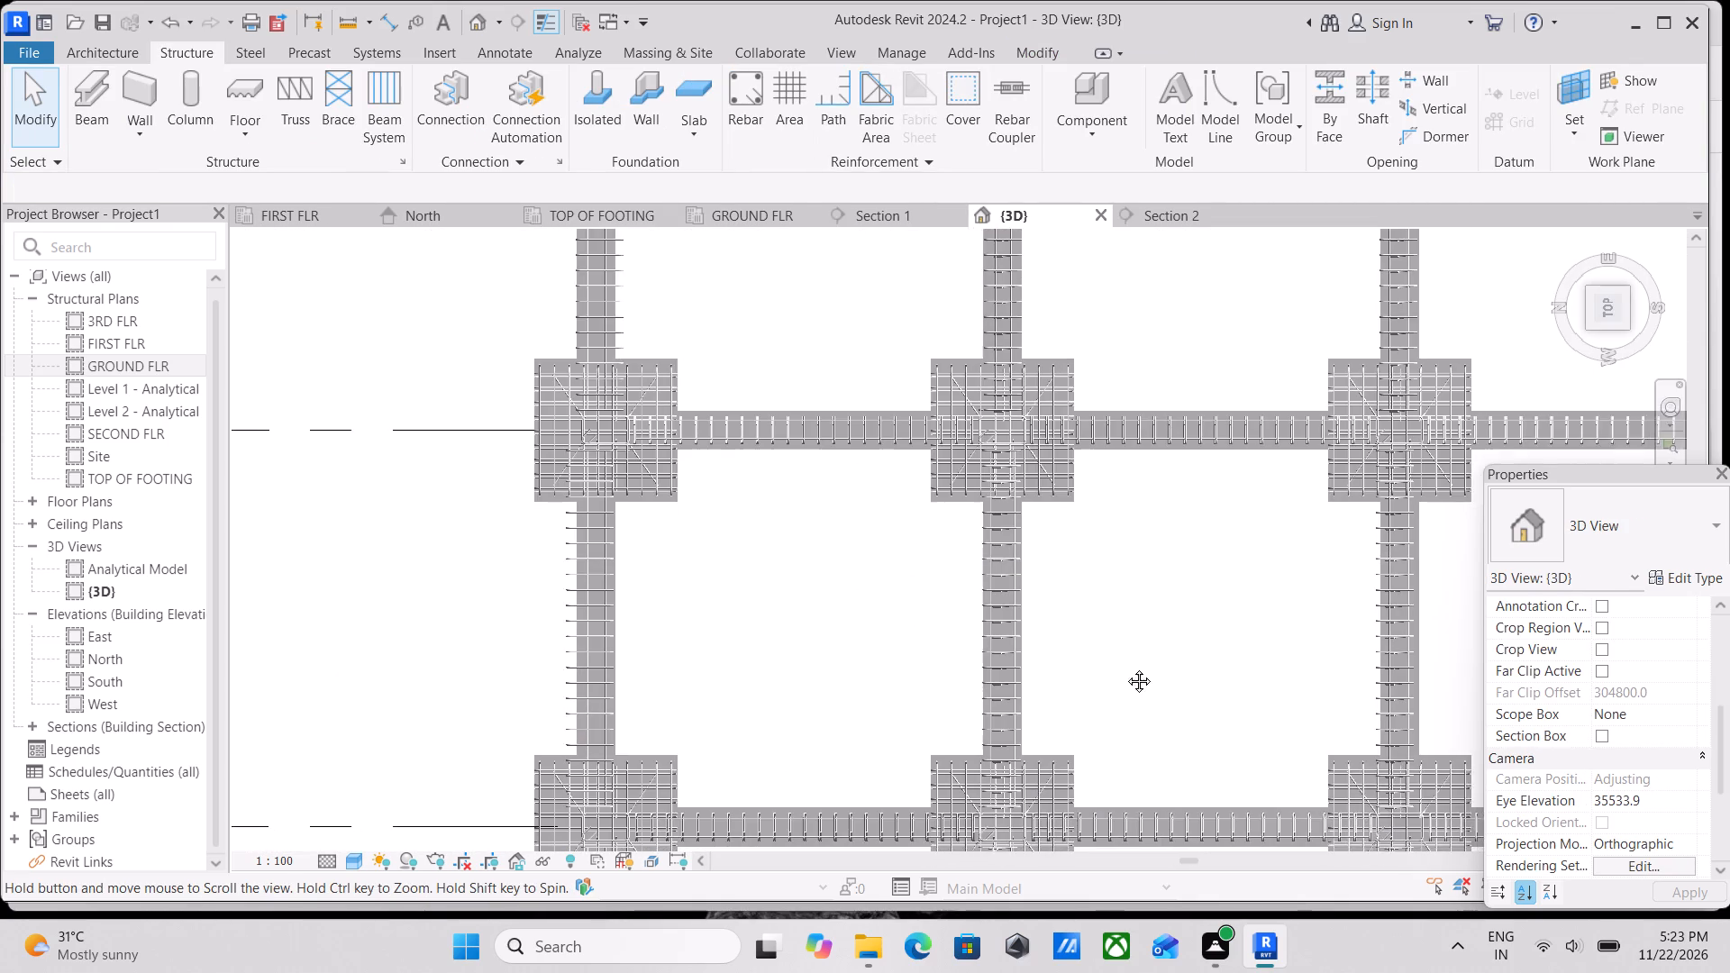
middle_drag(1125, 668, 1059, 644)
scroll(1406, 687, up, 4)
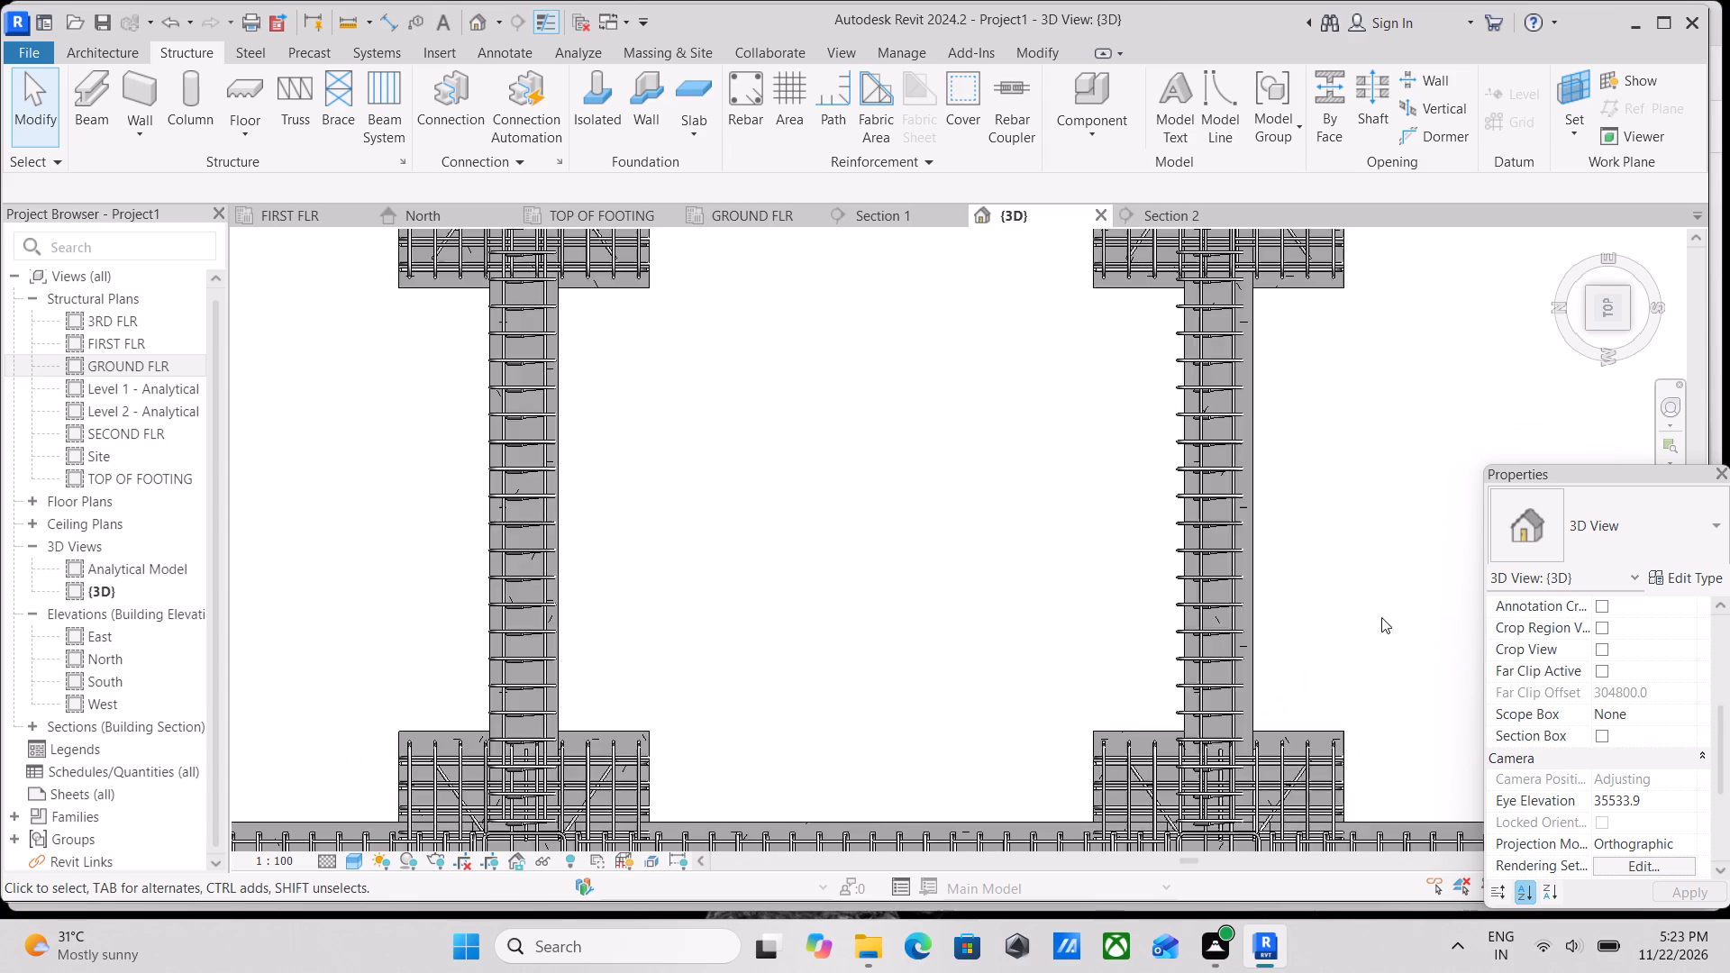
scroll(1388, 617, up, 3)
scroll(1215, 569, up, 3)
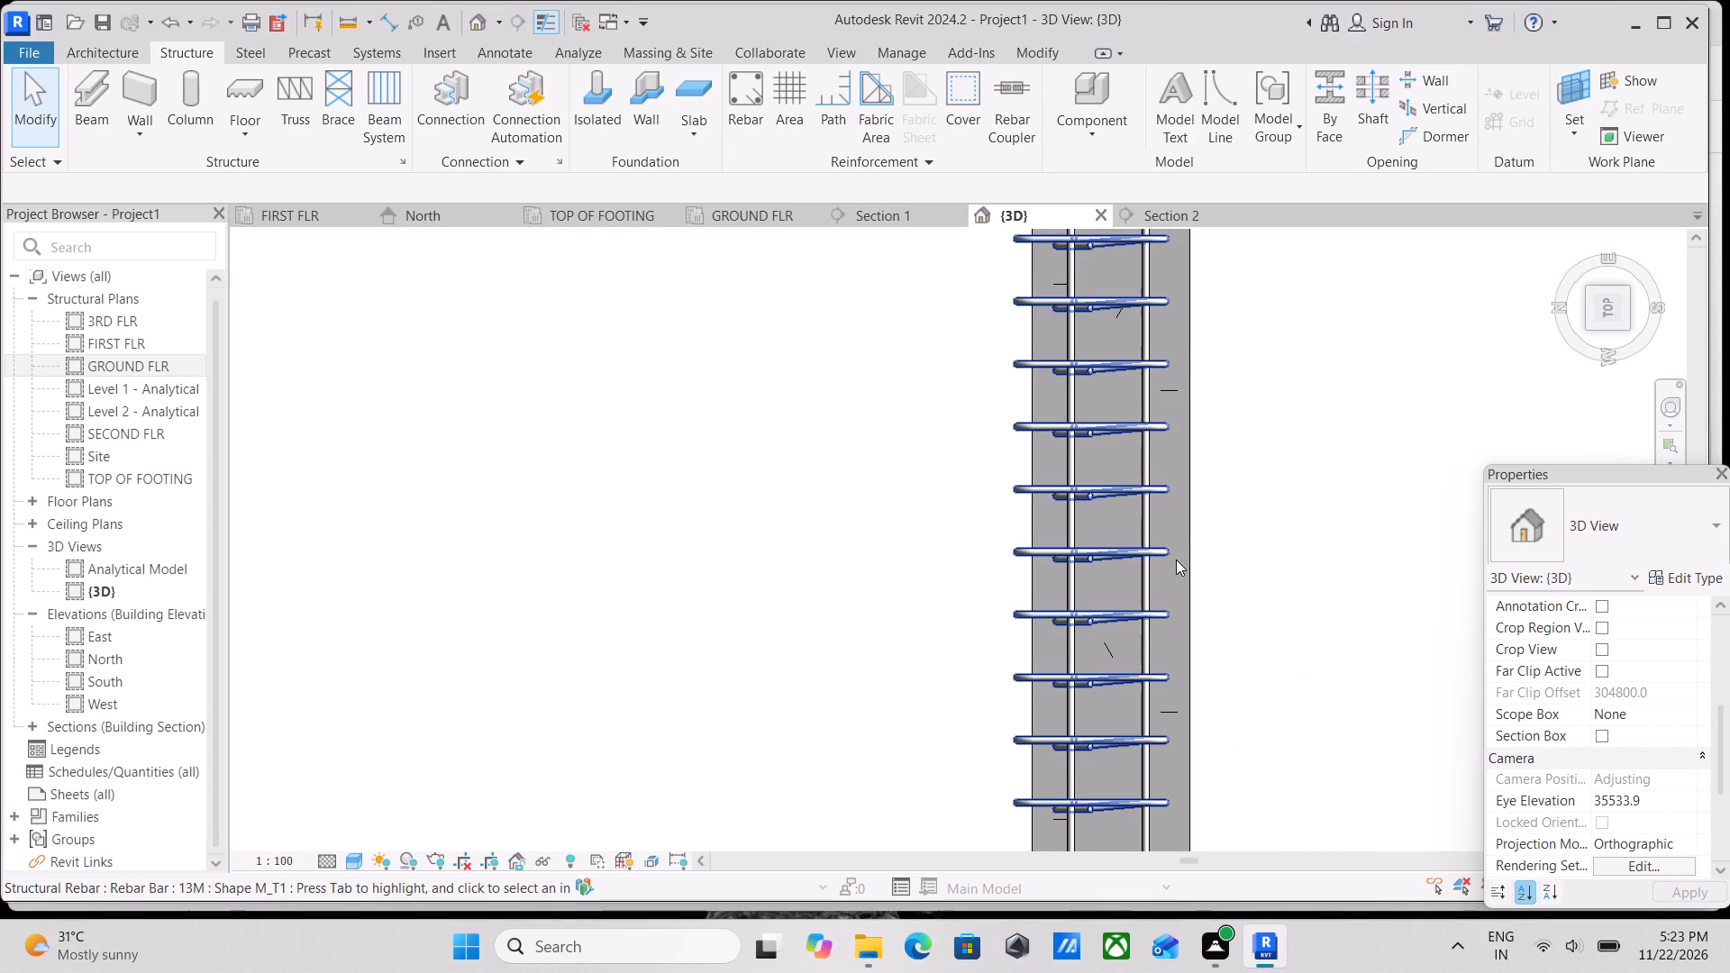
click(1176, 559)
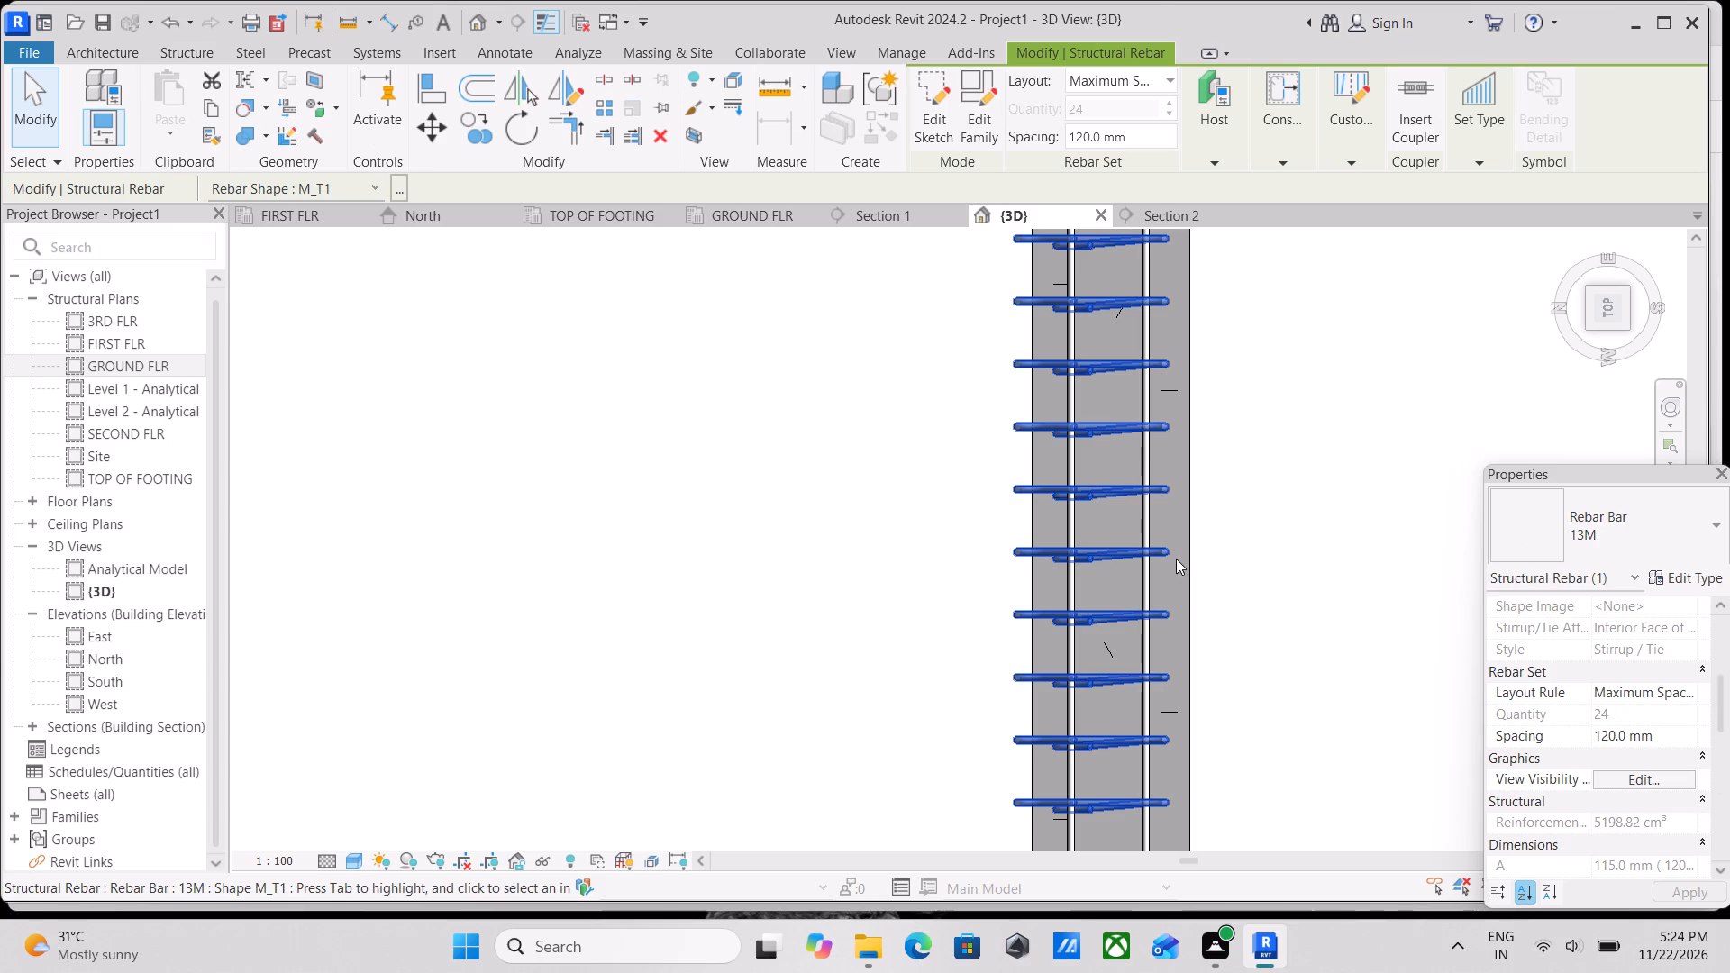
key(Right)
key(Right)
key(Right)
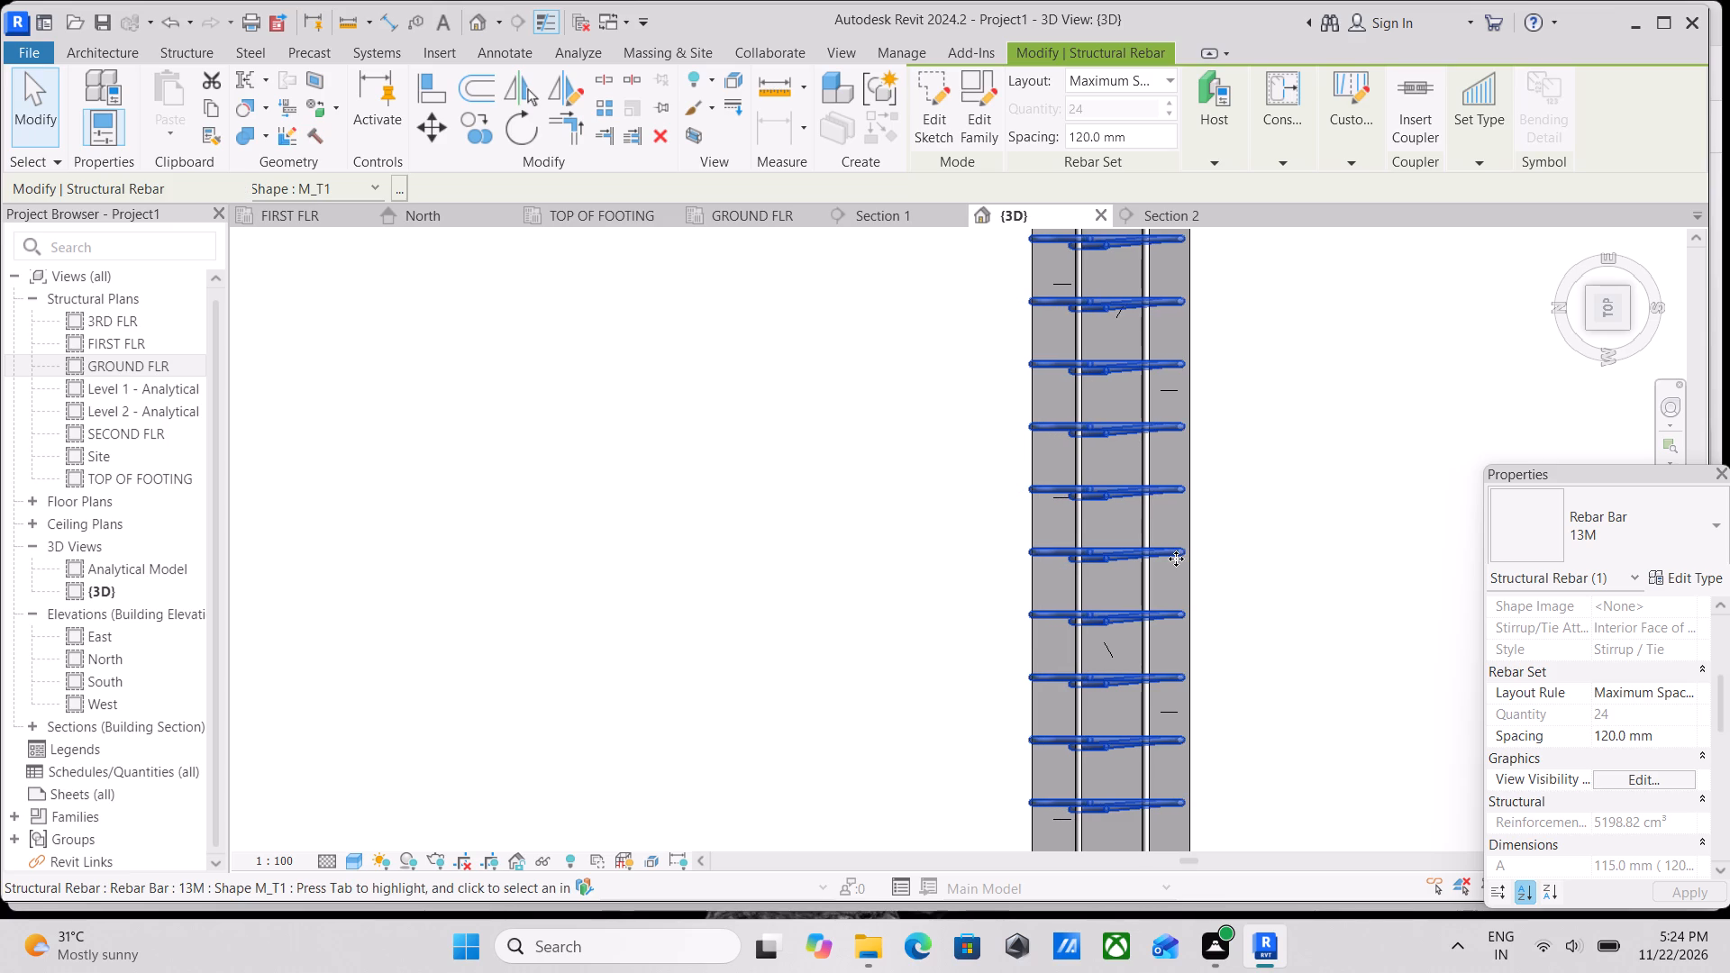
key(Right)
Nudge the 13M longitudinal bar set on the far side from grid 2 in the grid 3 beam between B and C outward, away from grid 2.
click(1142, 534)
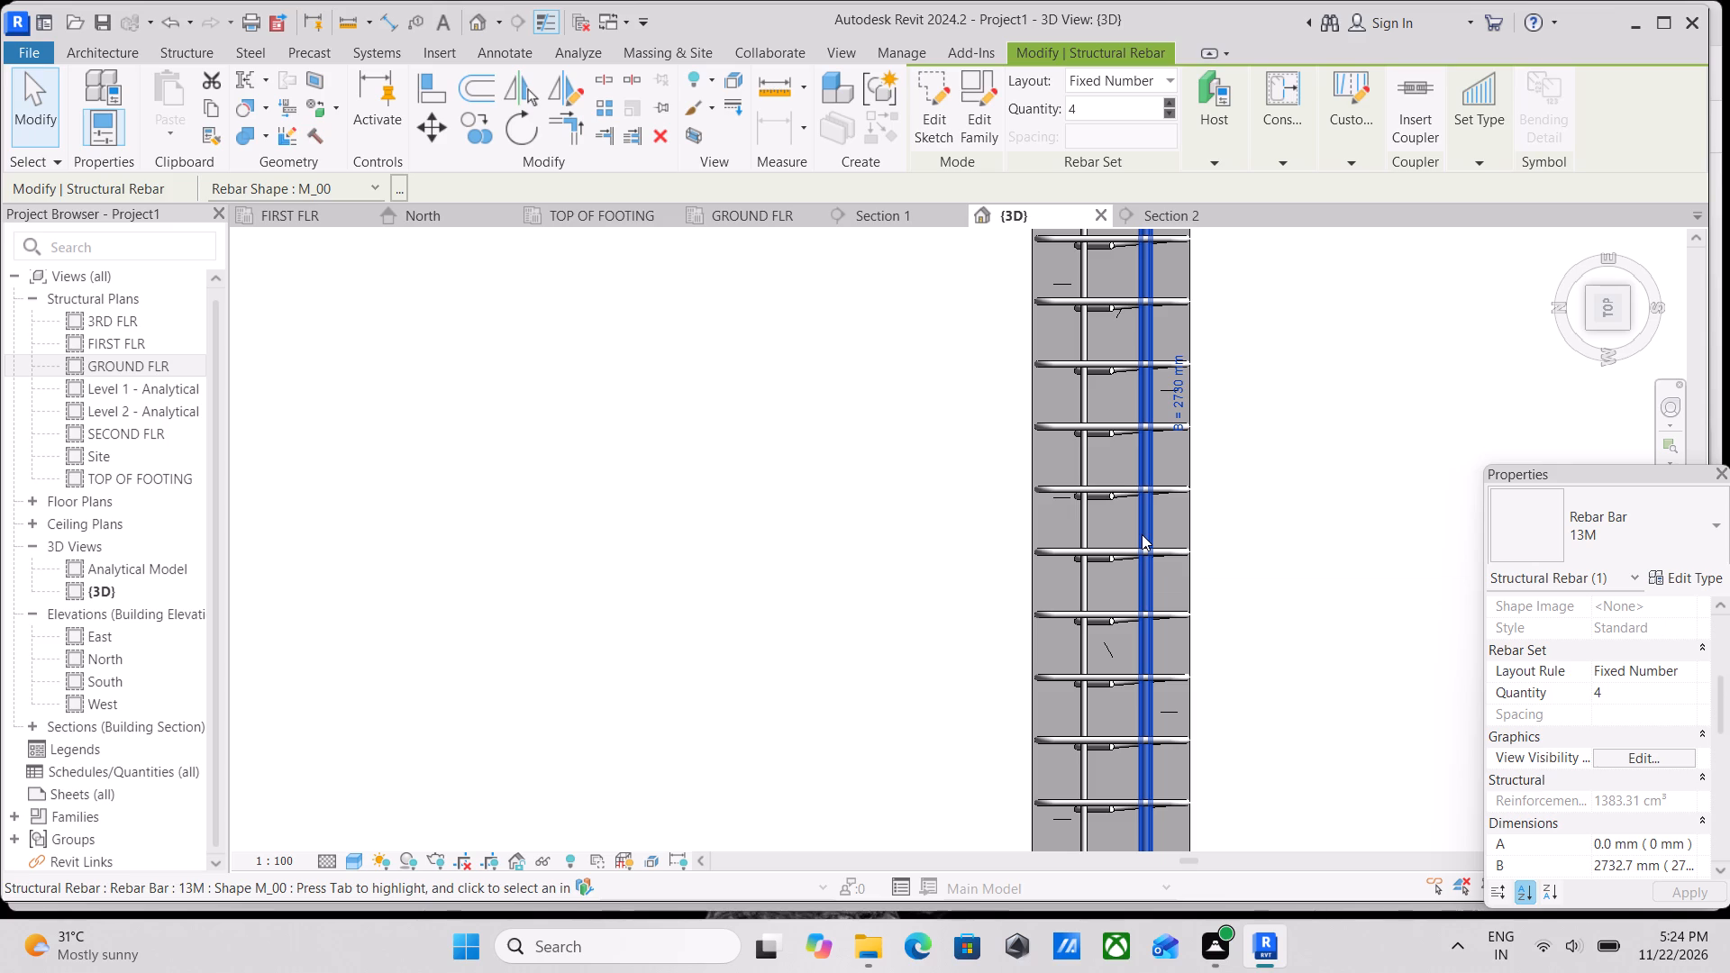
scroll(1142, 534, up, 1)
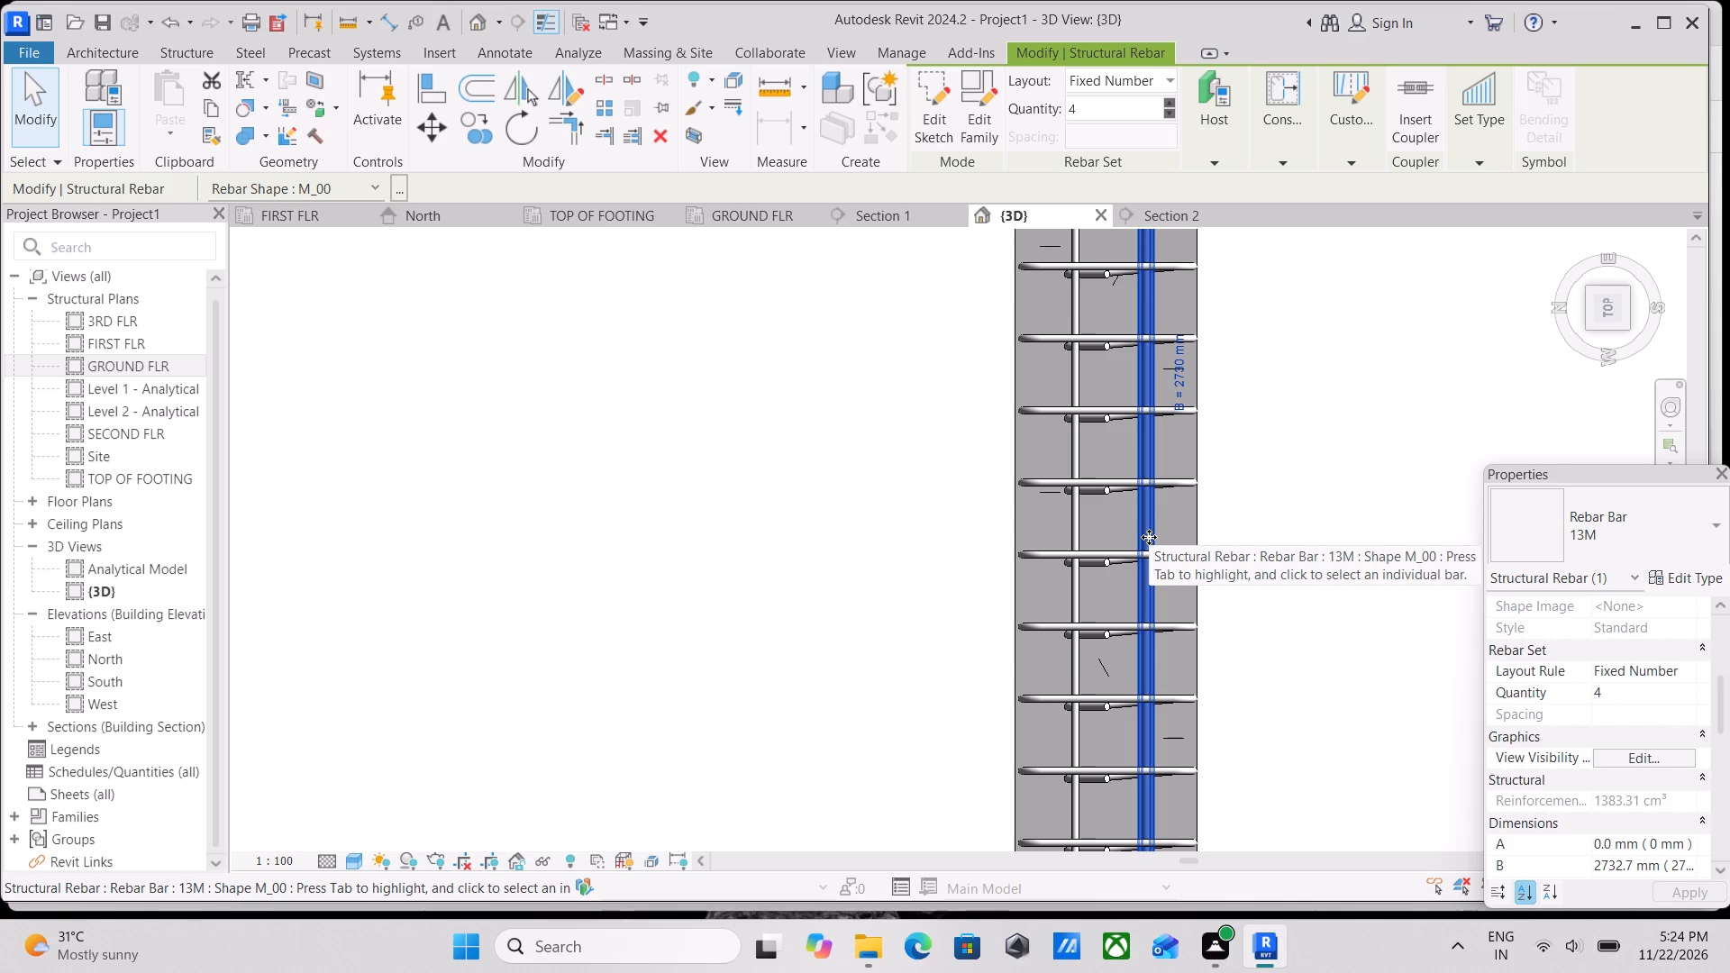
scroll(1149, 537, up, 3)
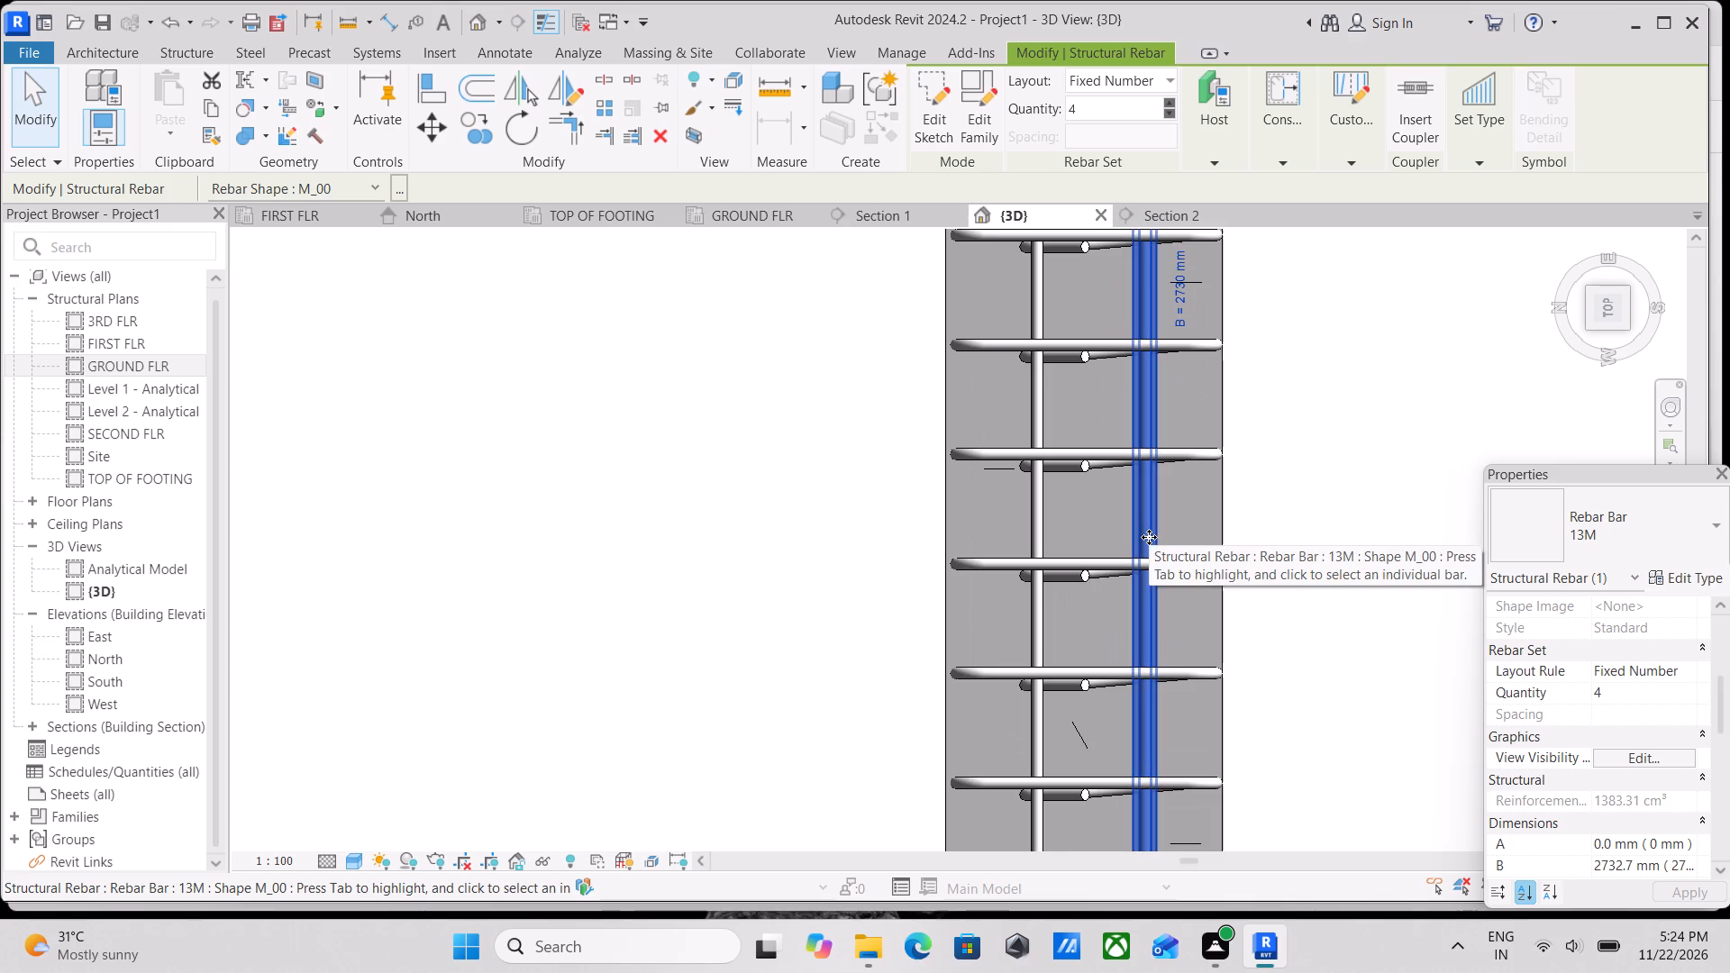
scroll(1149, 537, up, 1)
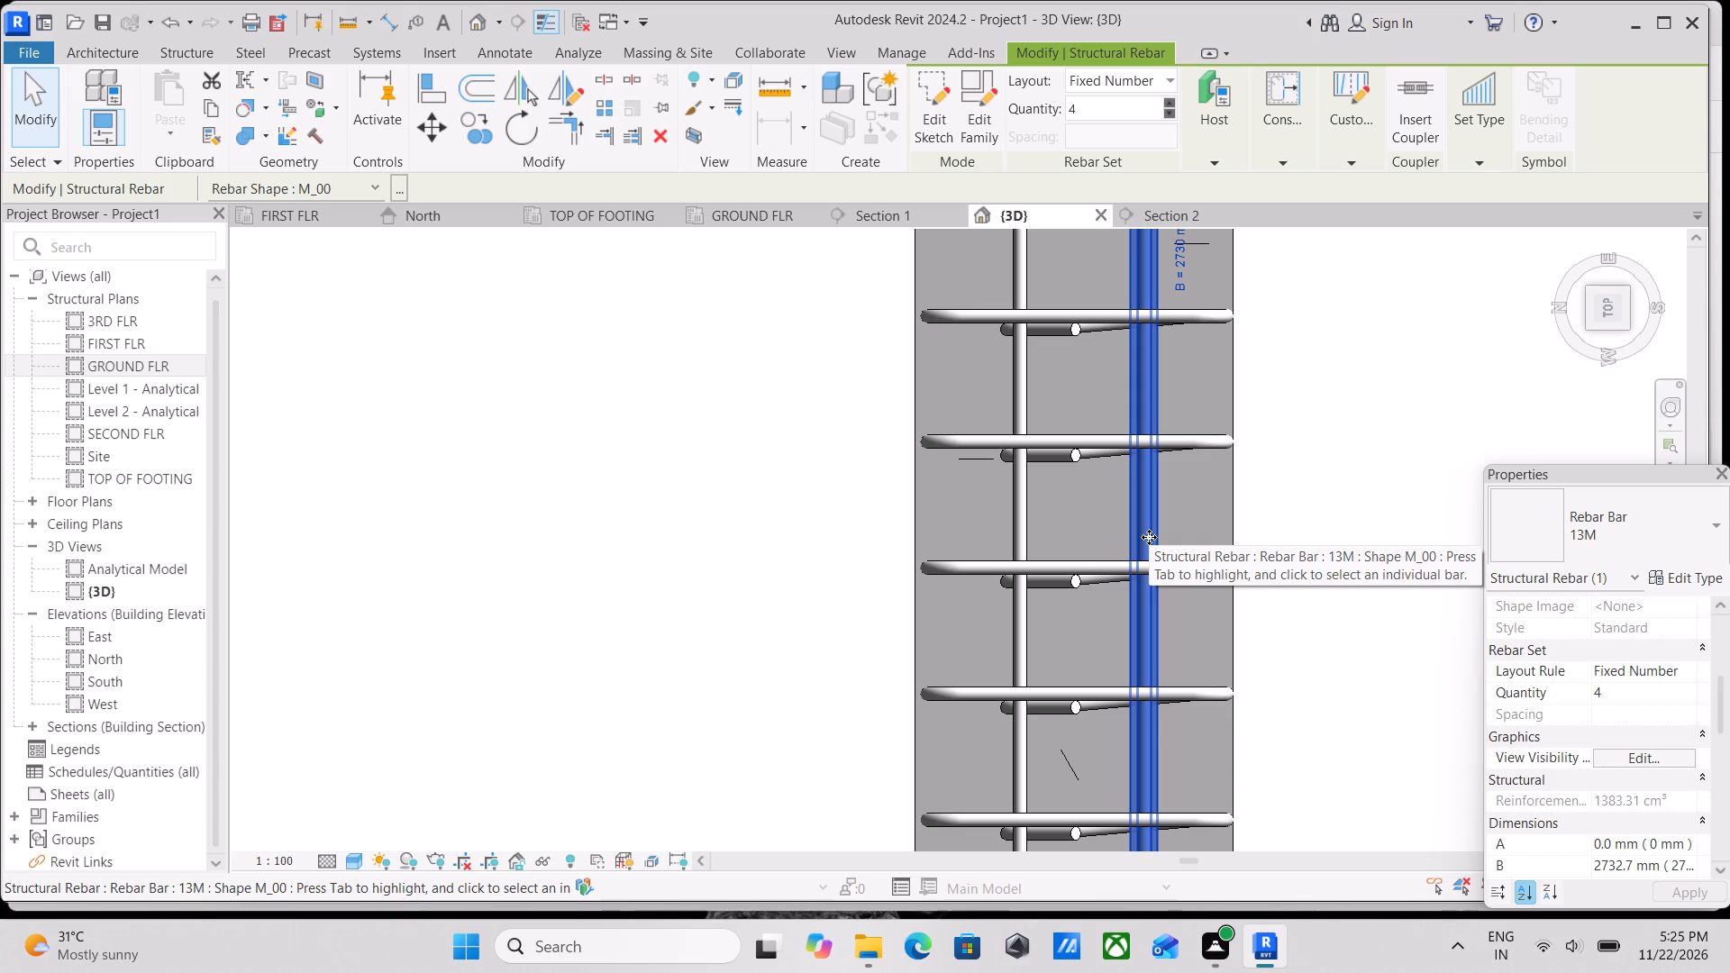
scroll(1149, 537, up, 2)
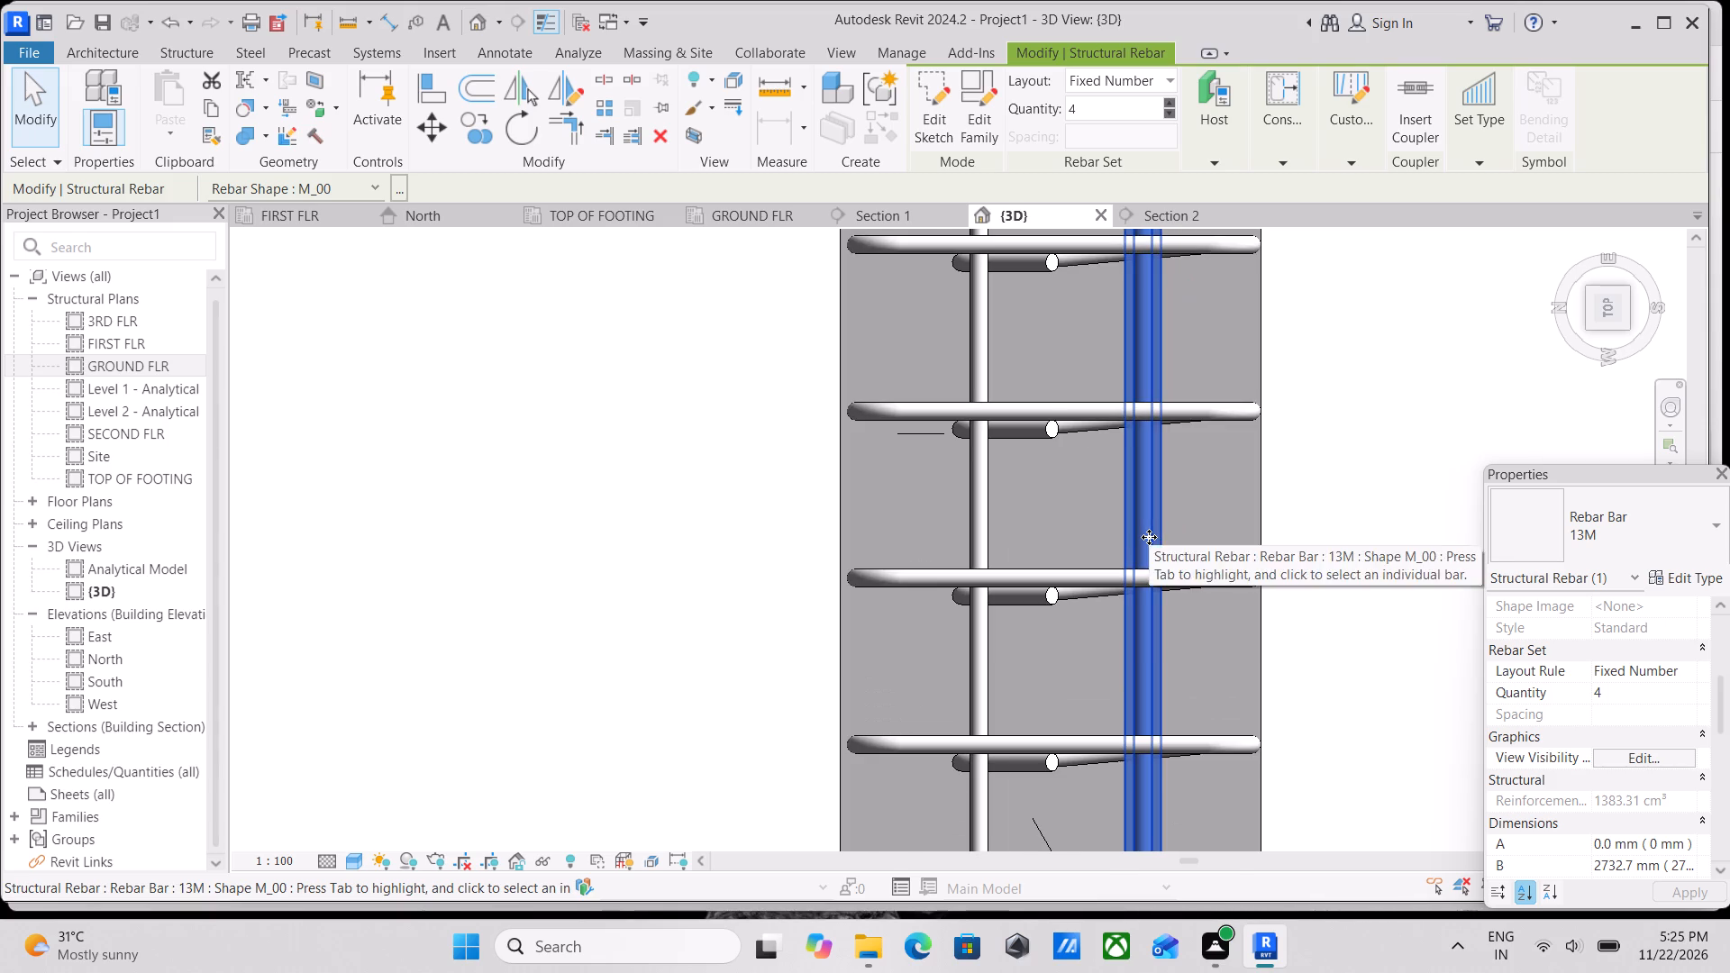
scroll(1149, 537, up, 2)
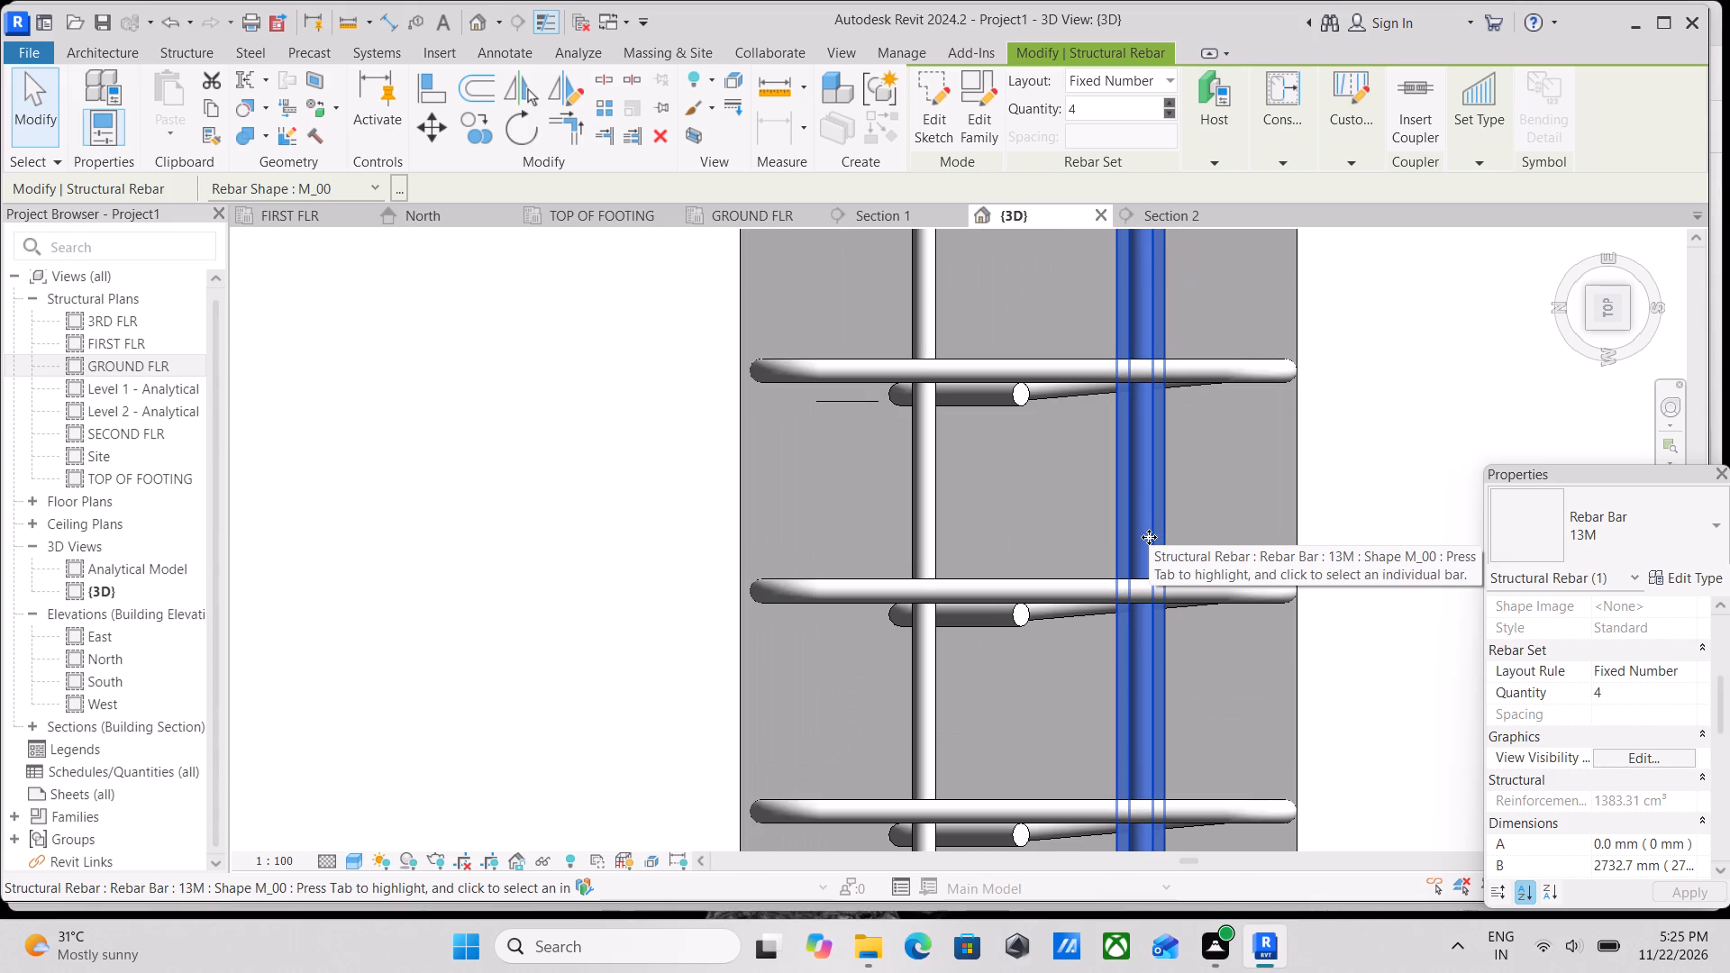
scroll(1149, 537, up, 1)
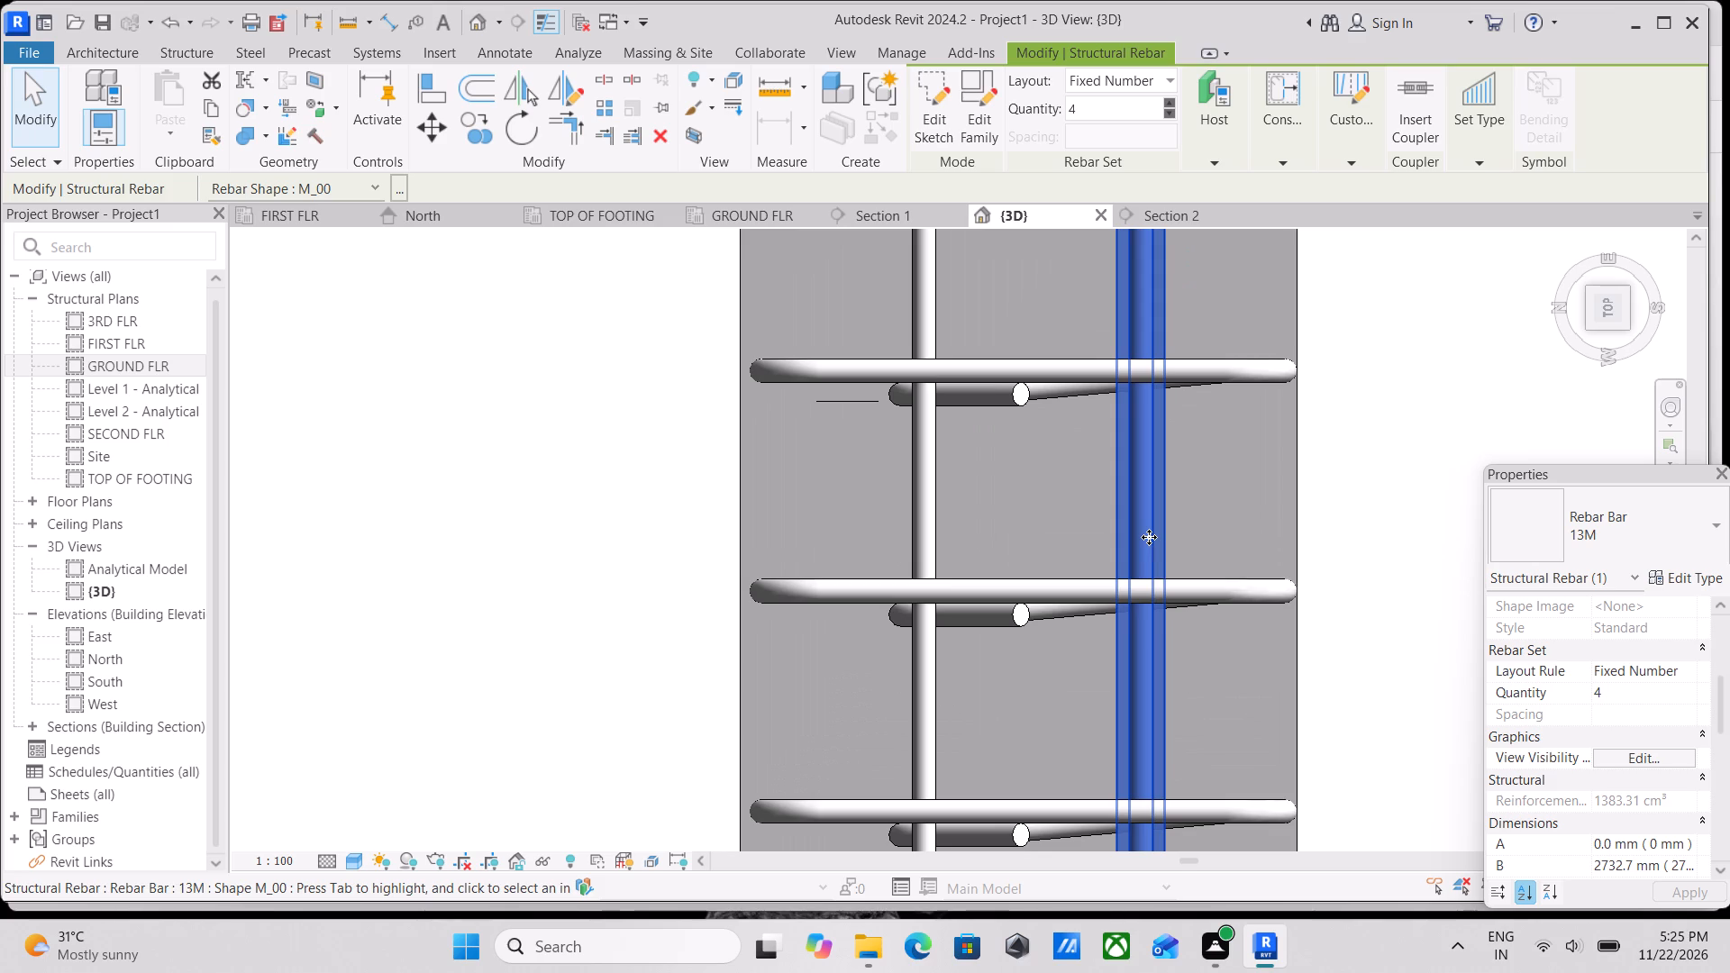
scroll(1149, 537, up, 1)
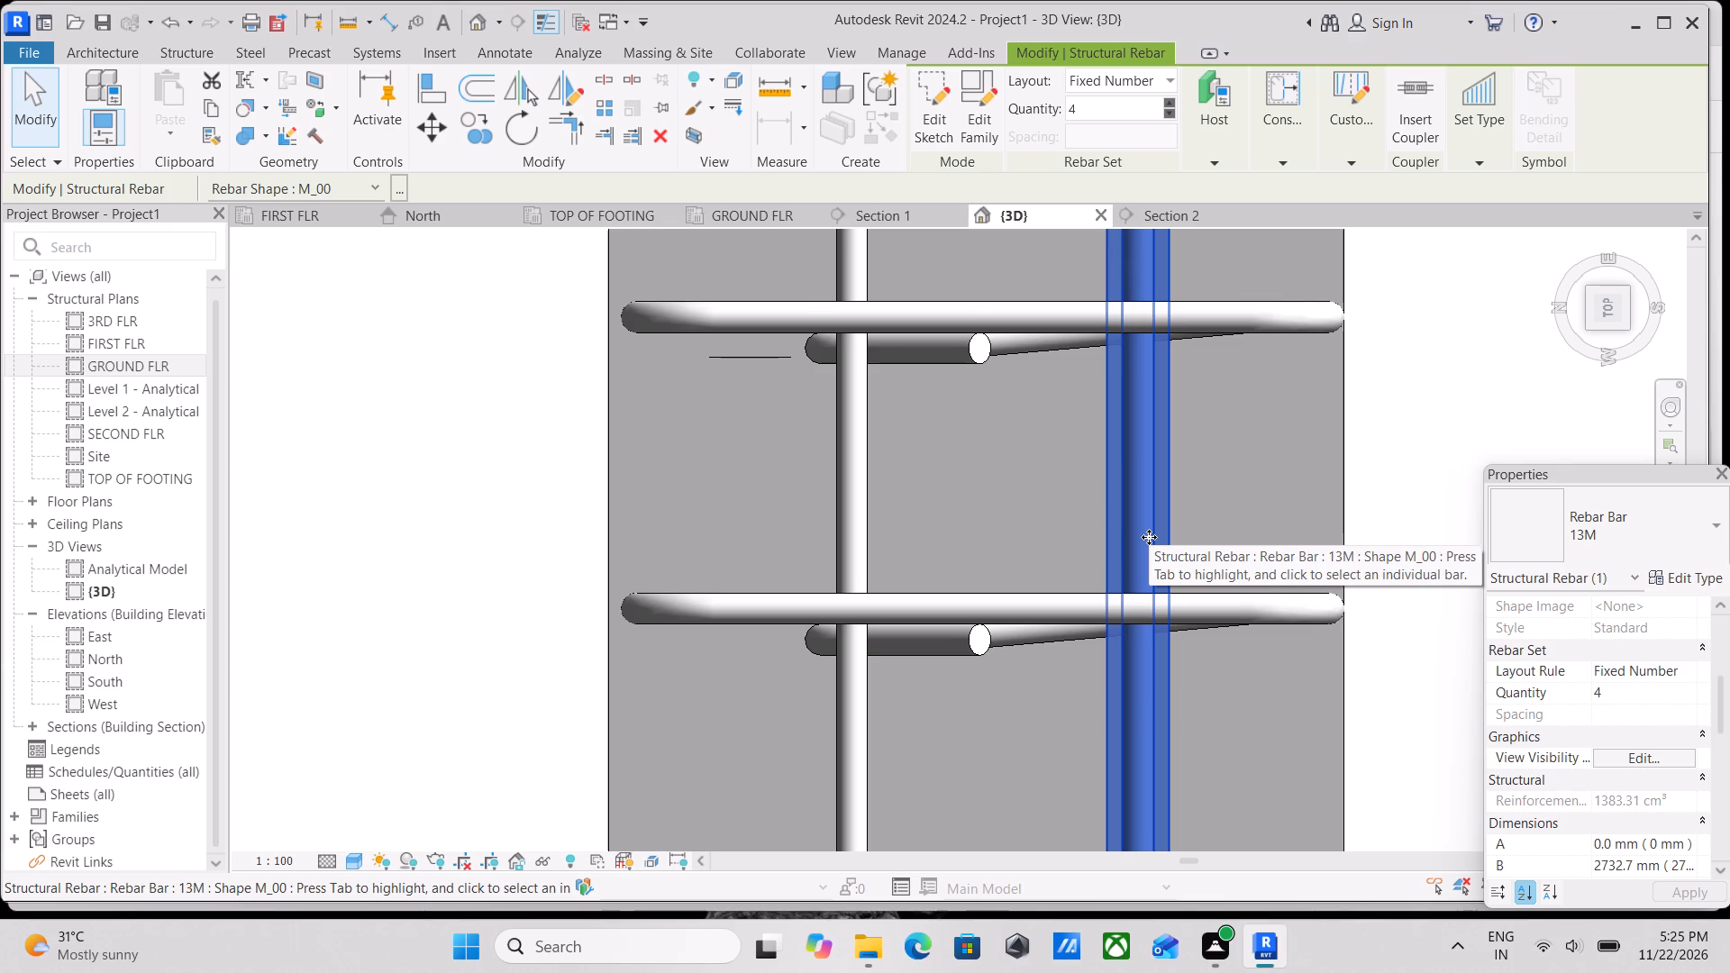
scroll(1149, 537, up, 4)
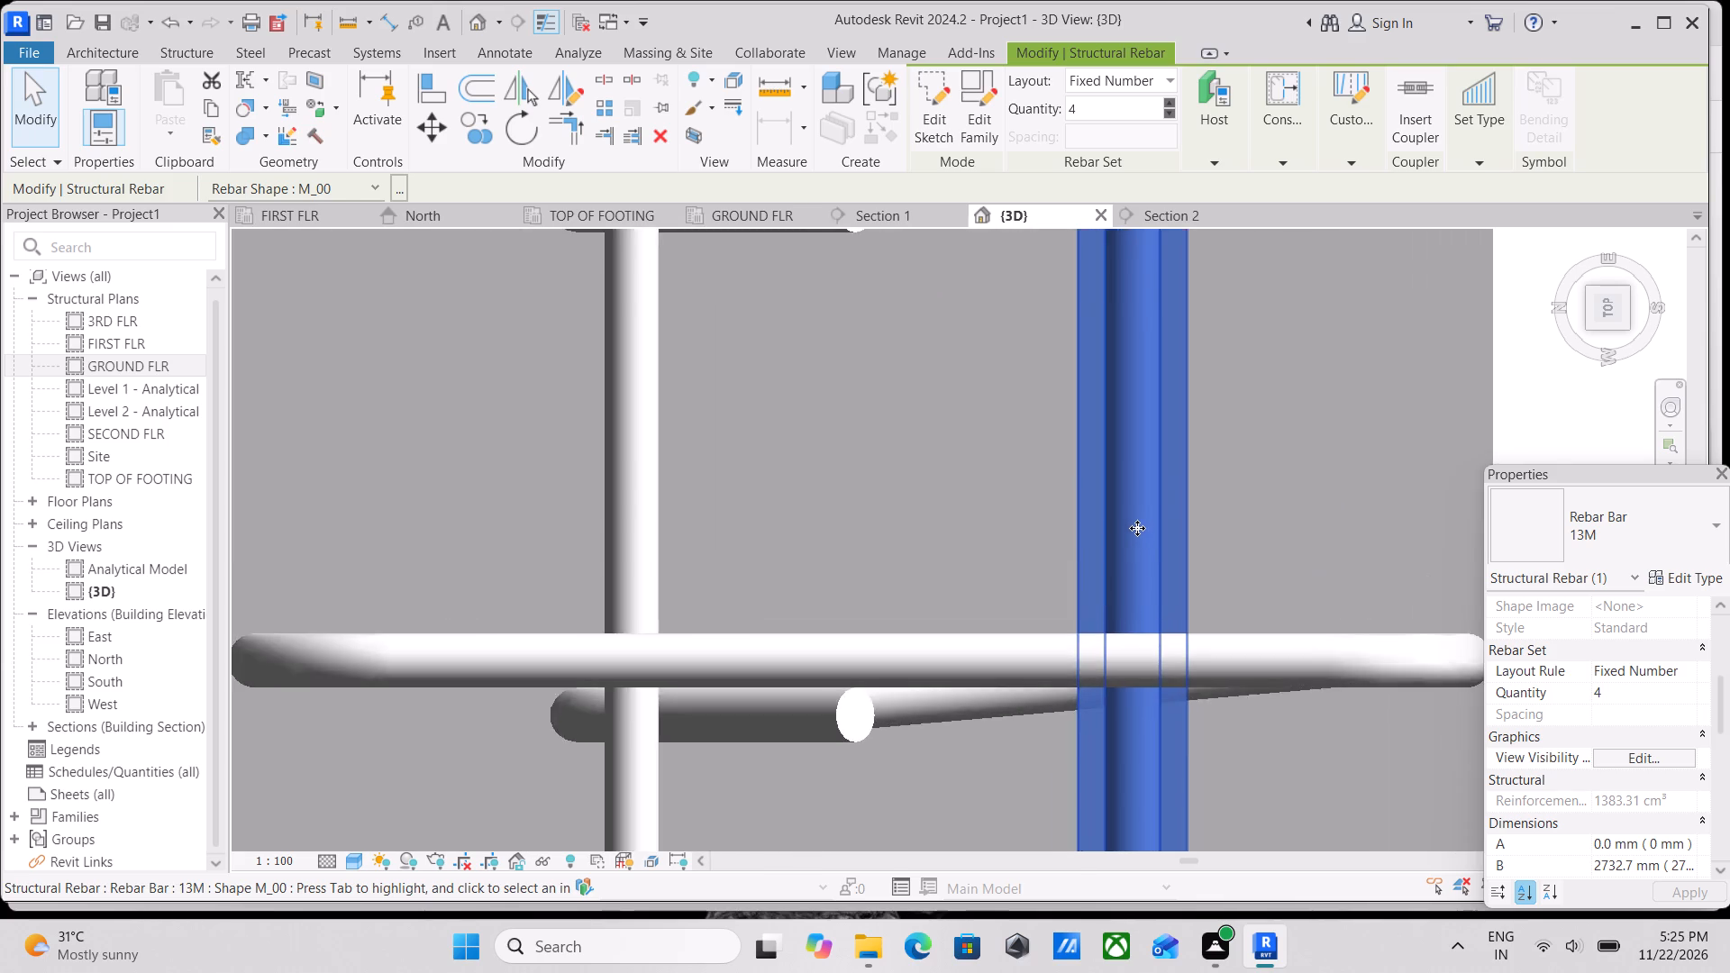
scroll(1138, 523, down, 6)
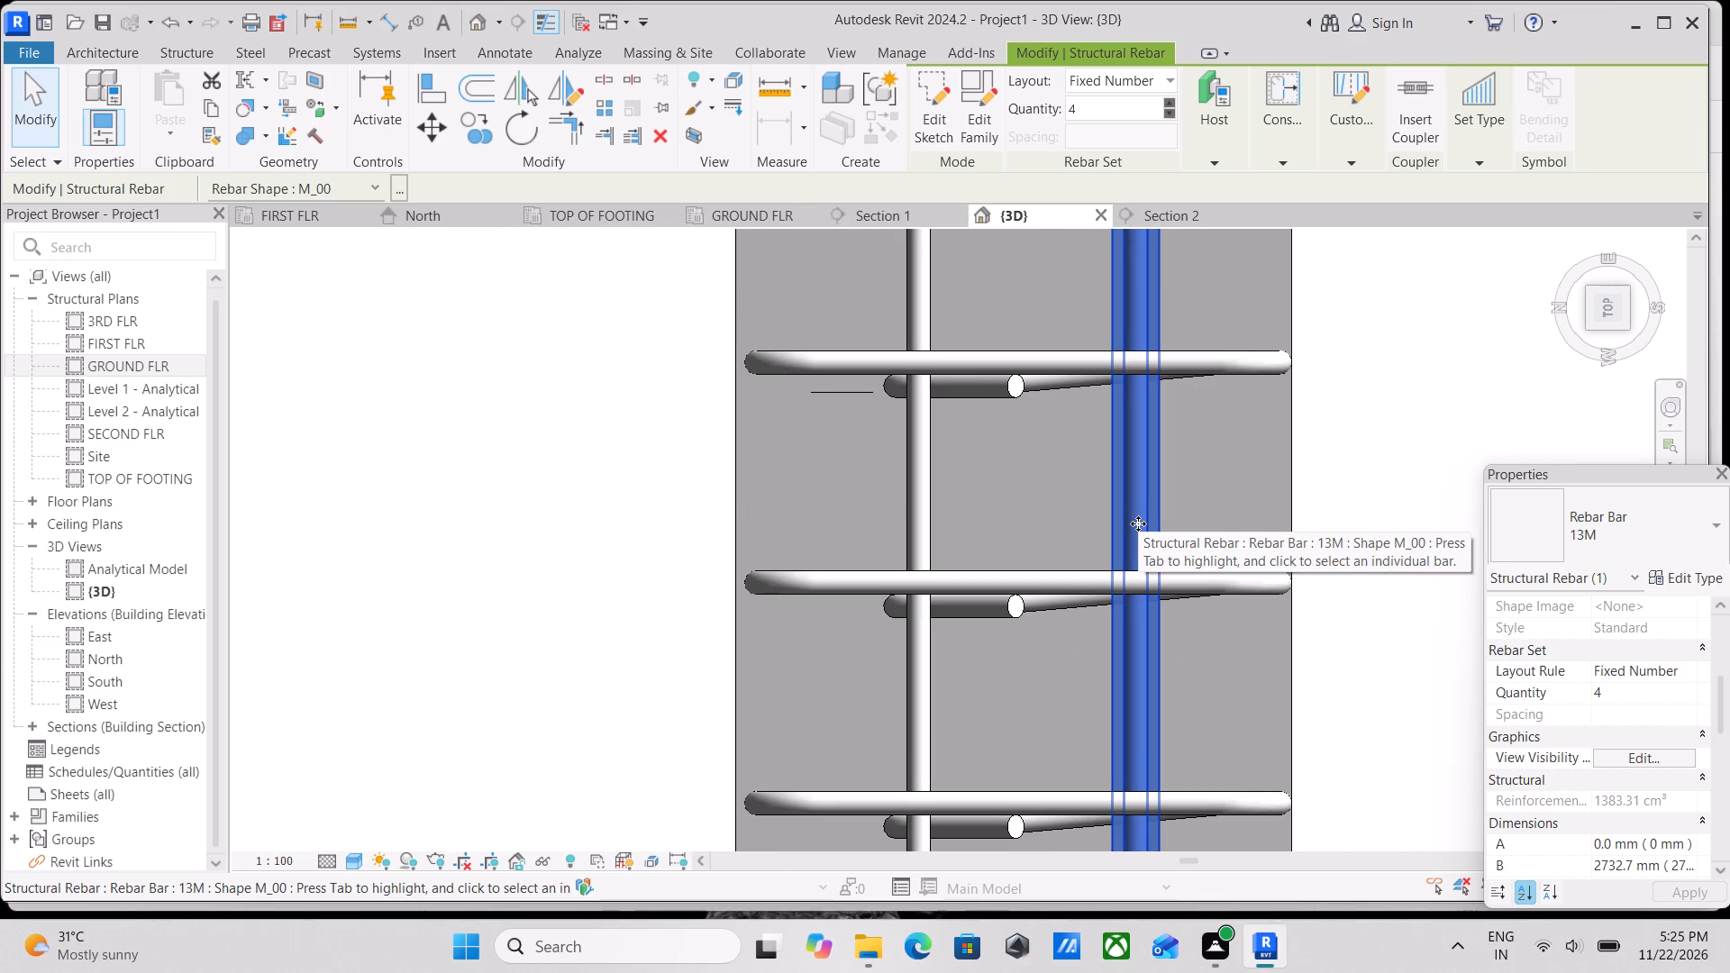
scroll(1138, 523, up, 1)
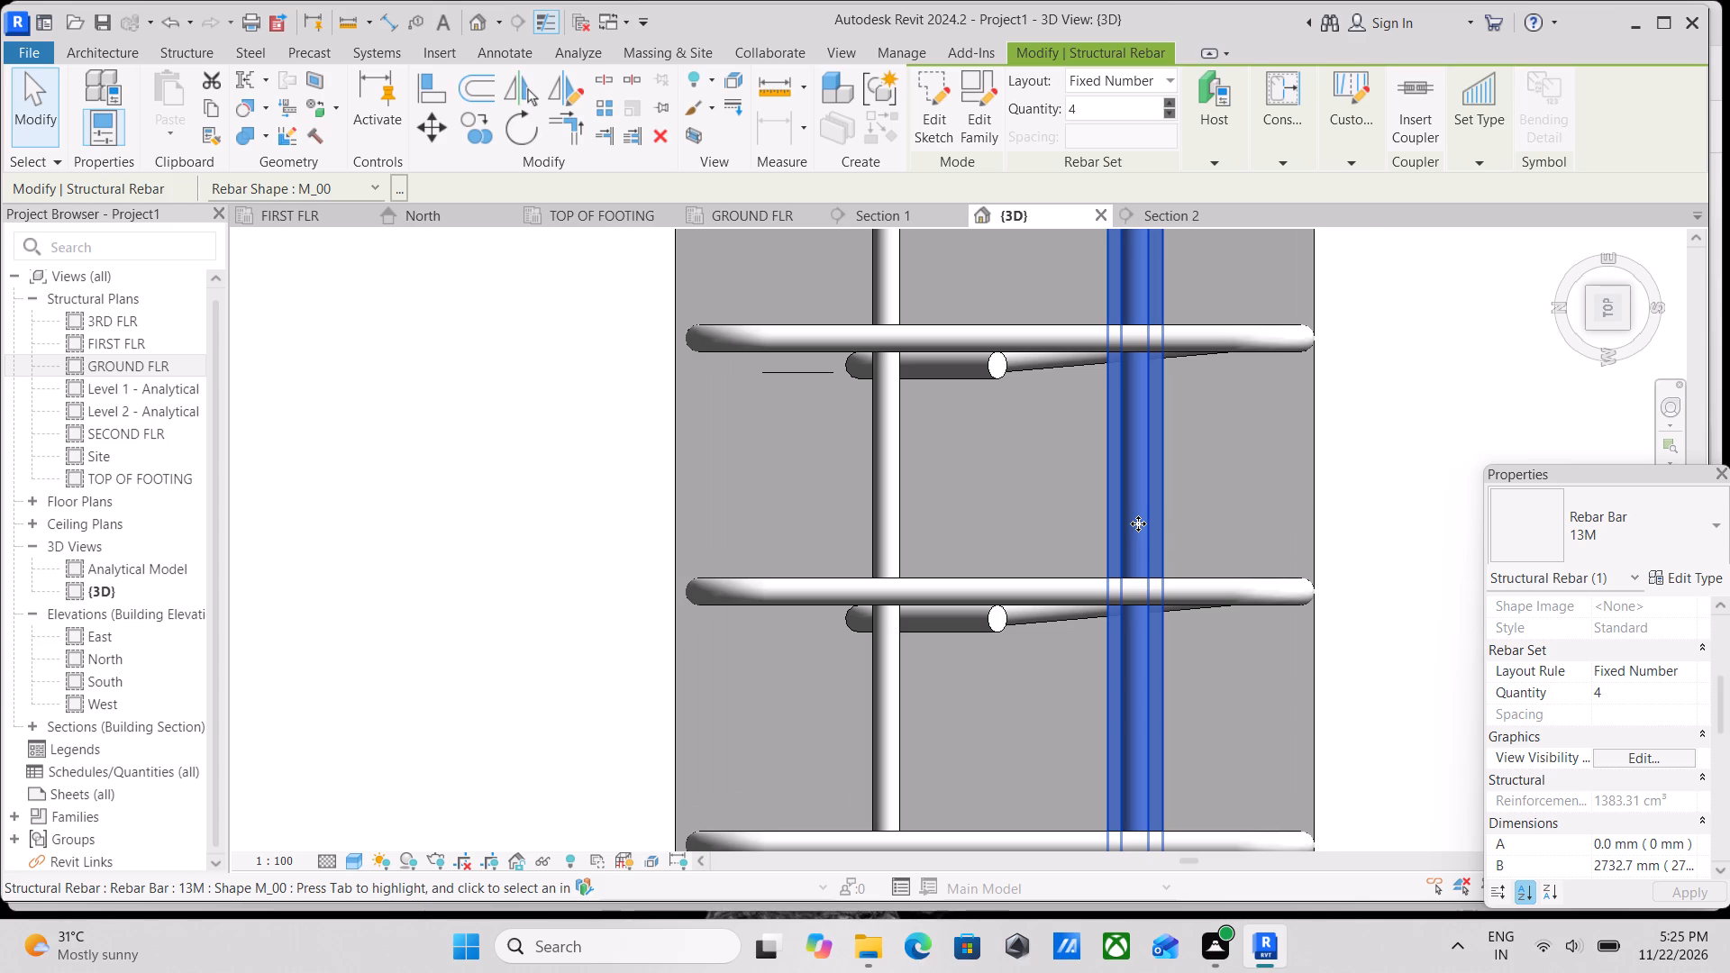
scroll(1138, 523, up, 2)
scroll(1138, 523, down, 3)
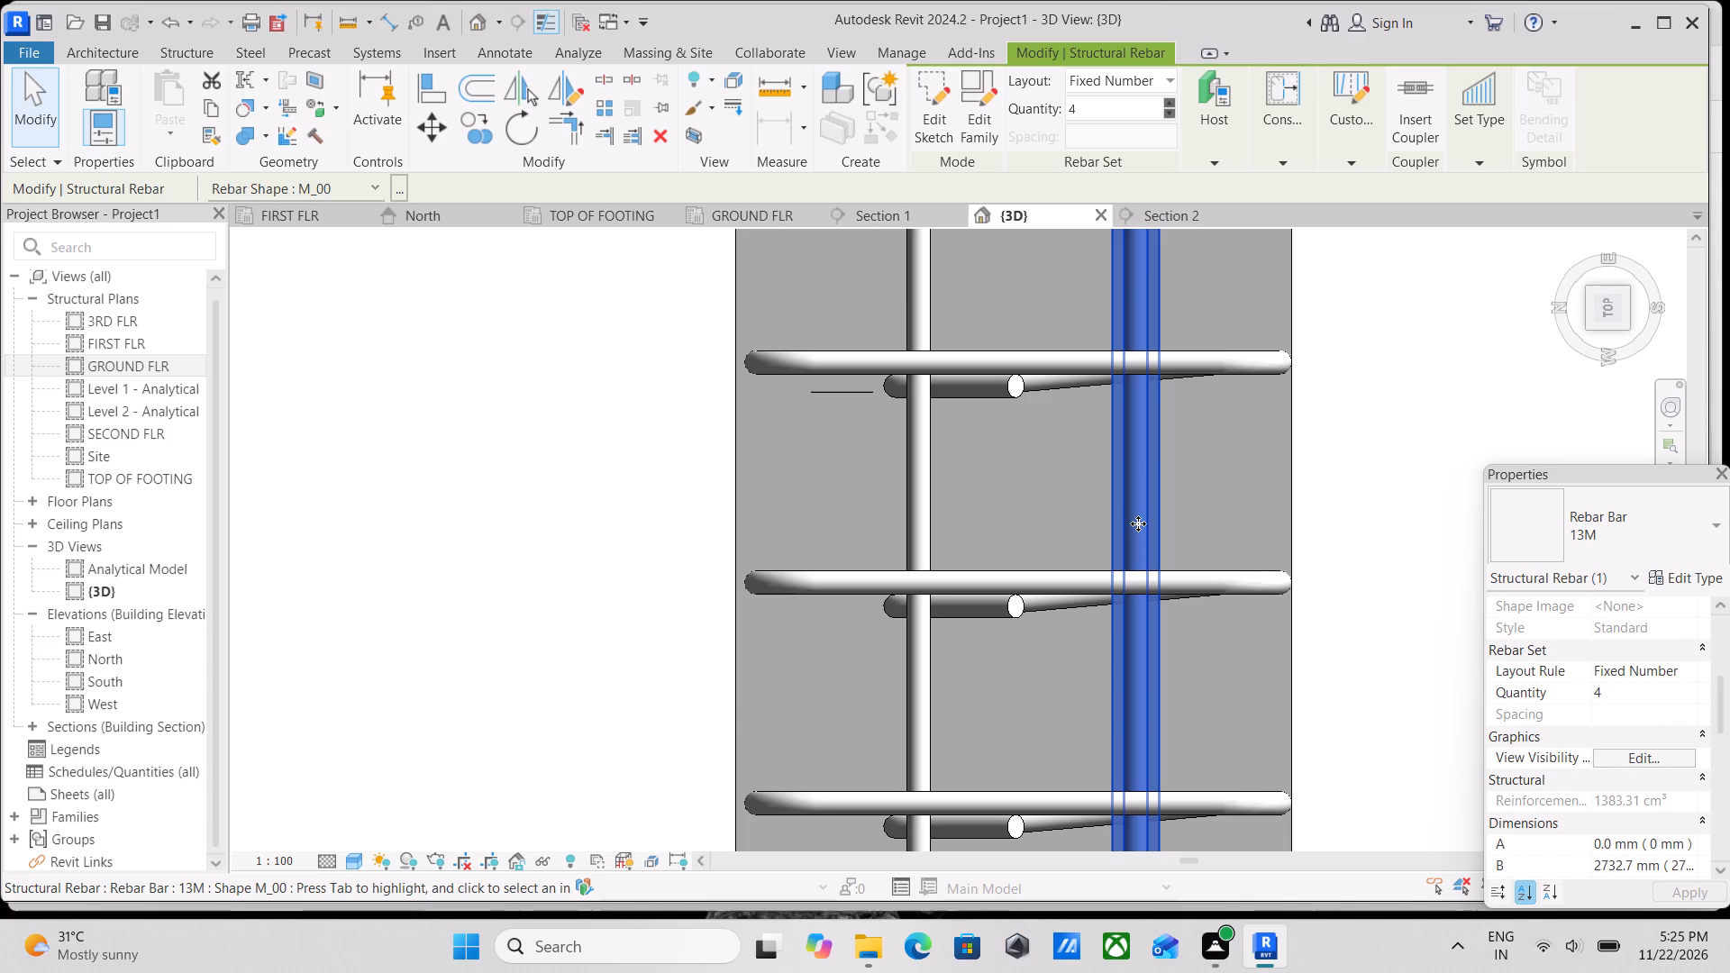
key(Right)
key(Right)
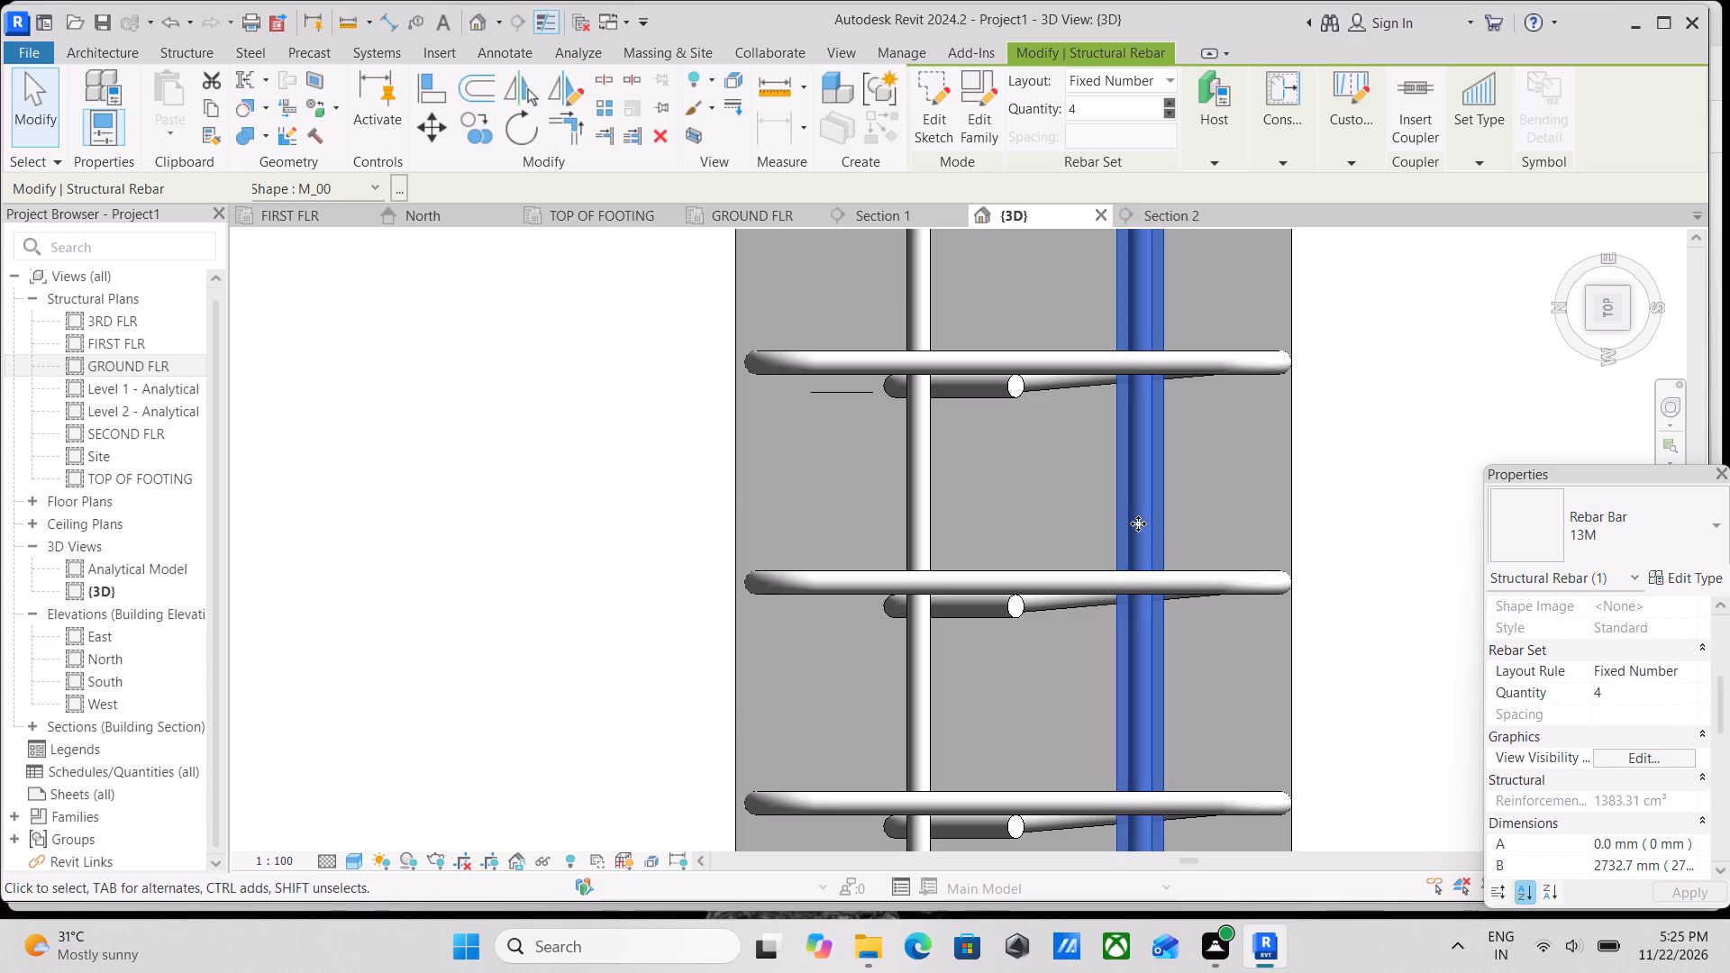
key(Right)
key(Right)
key(Right)
key(Right)
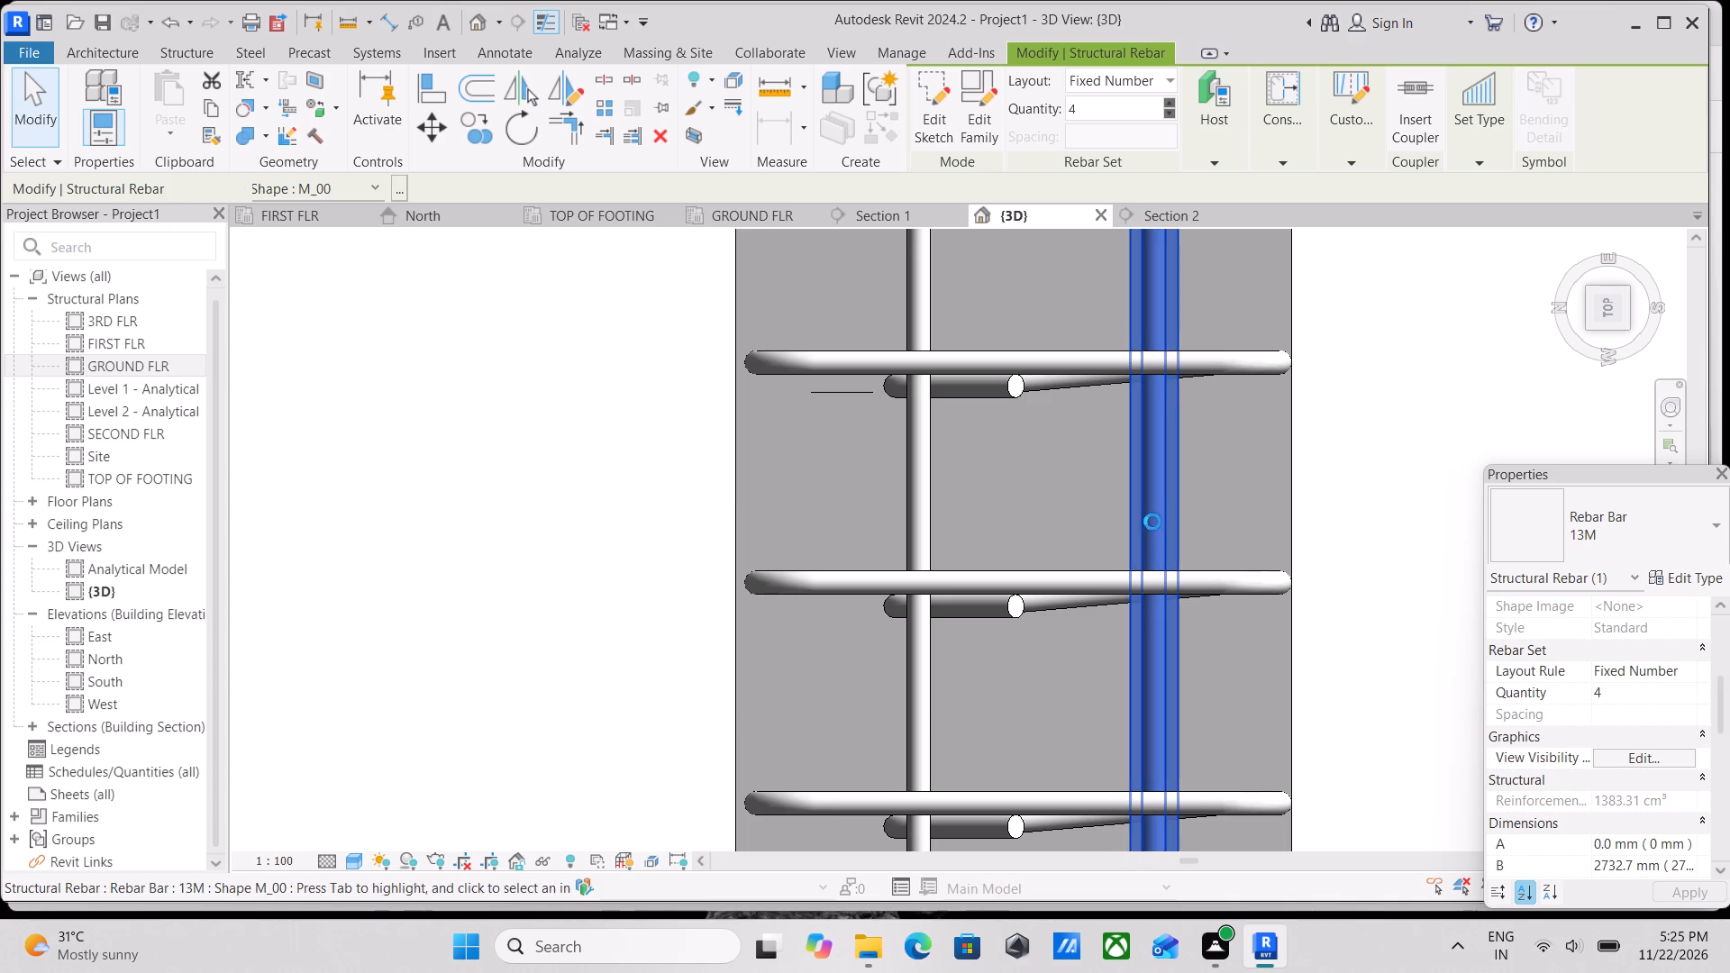
key(Right)
key(Right)
key(Right)
key(Right)
key(Right)
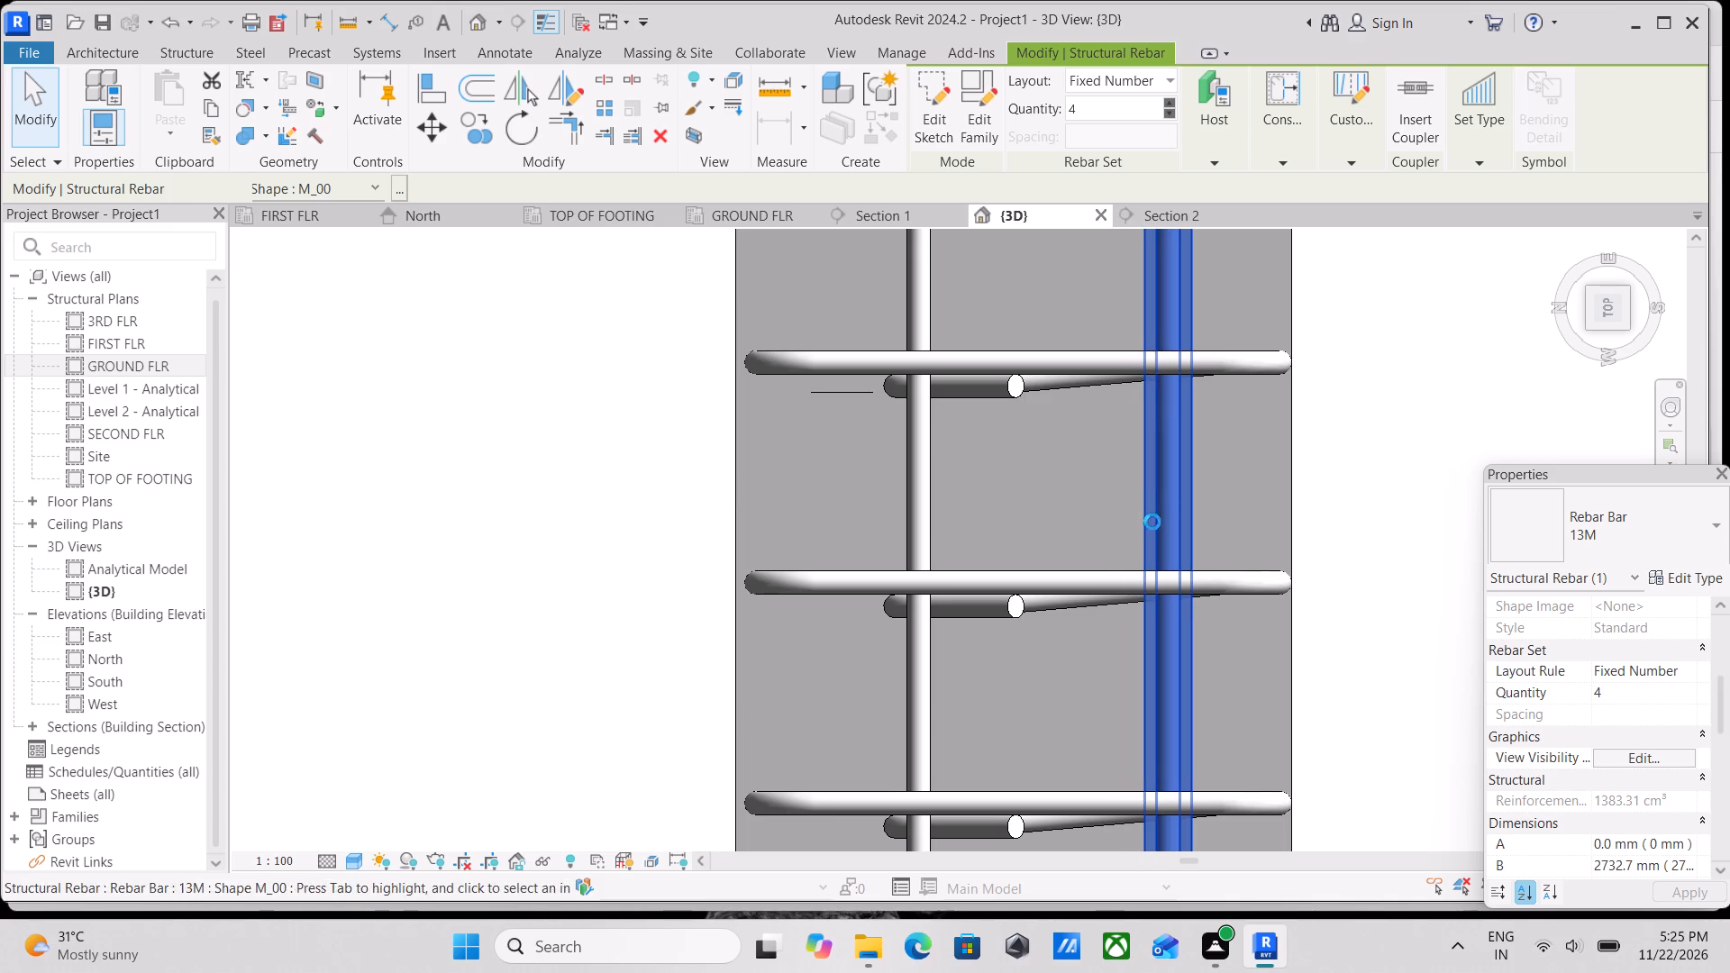
key(Right)
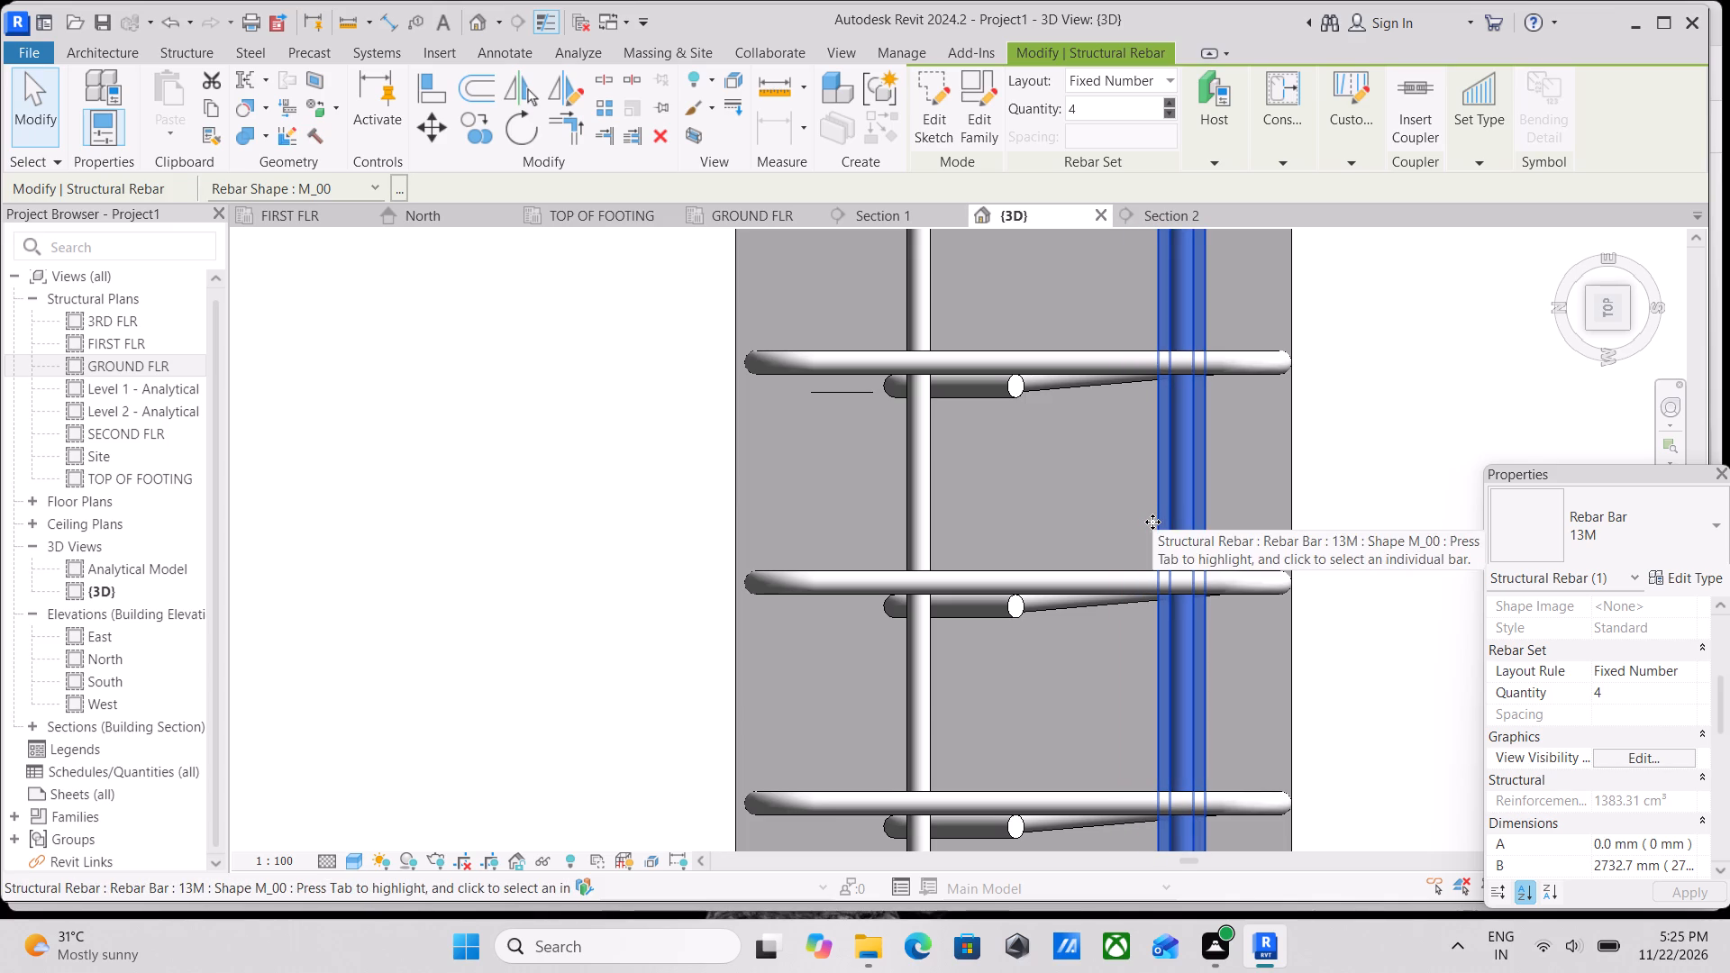
key(Right)
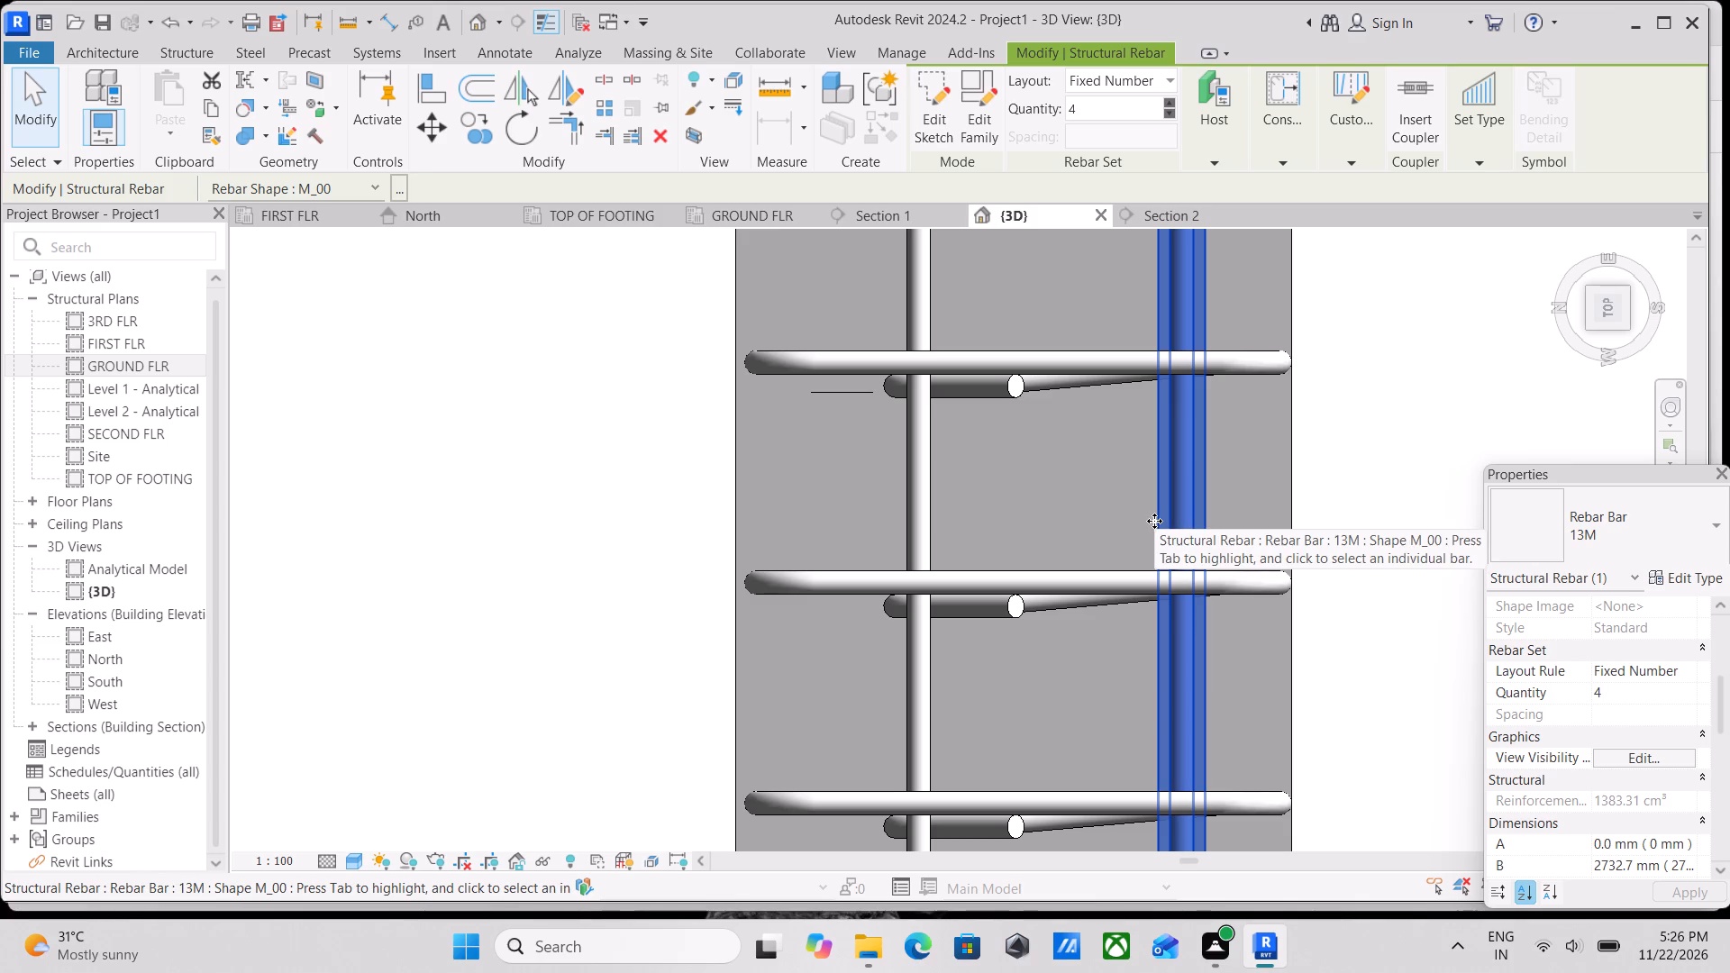
scroll(1154, 521, up, 1)
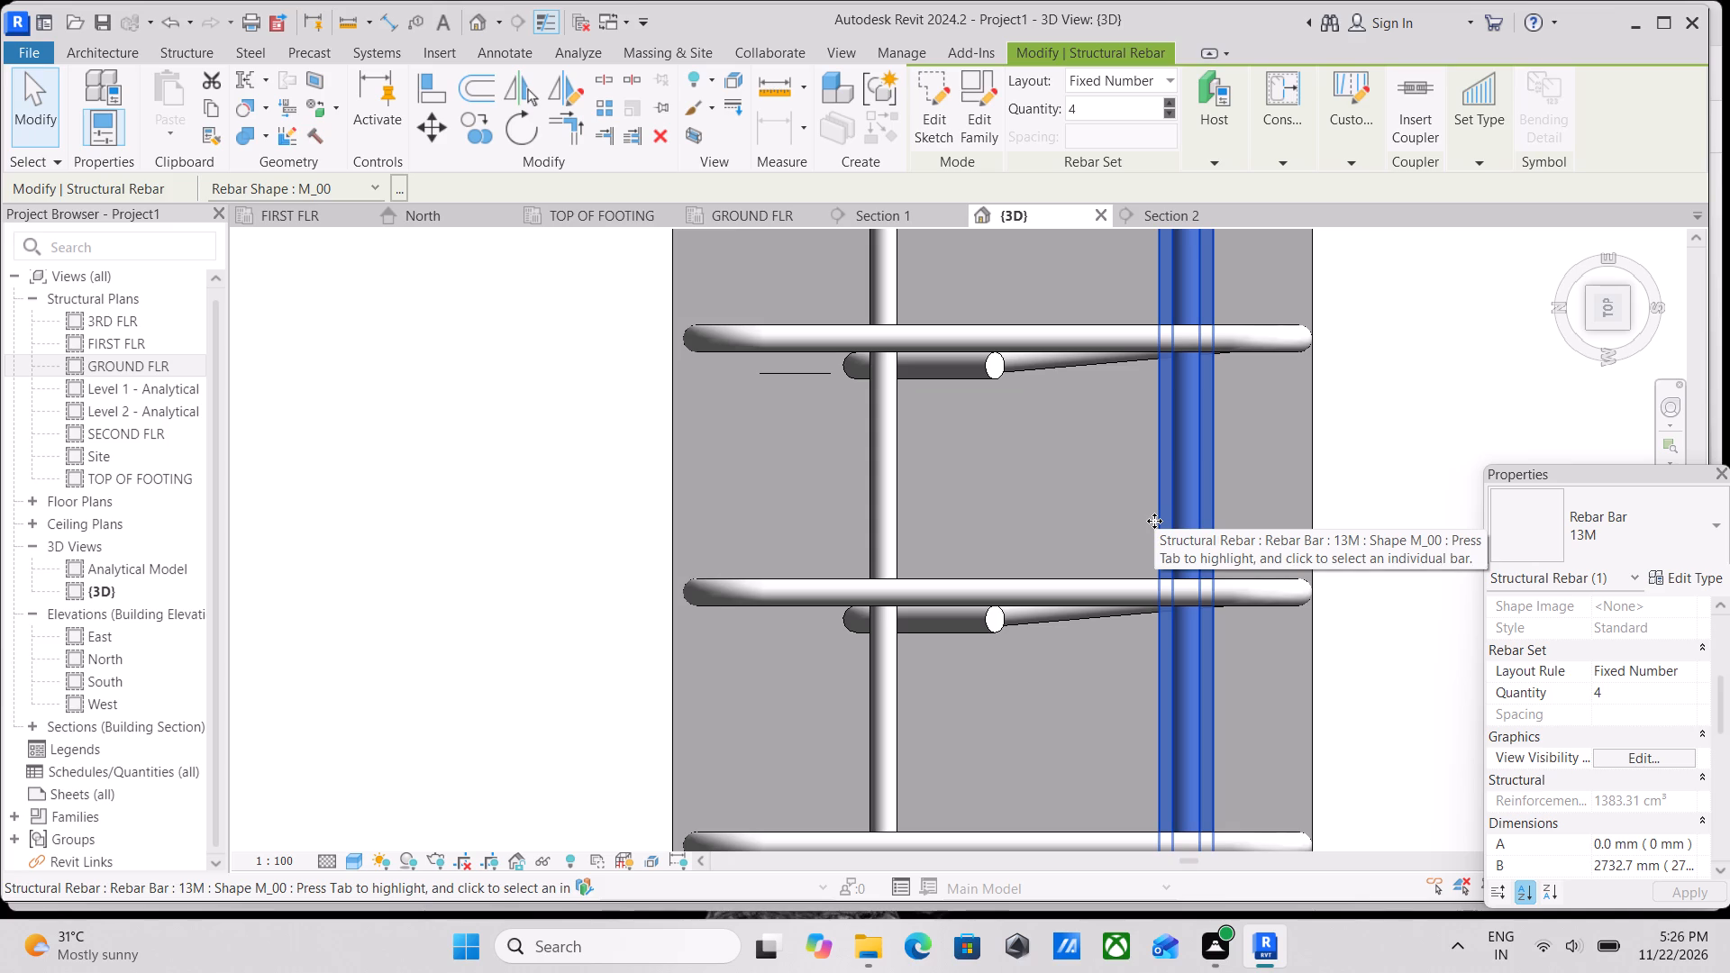
scroll(1154, 521, down, 1)
scroll(1154, 521, up, 3)
scroll(1156, 523, down, 7)
key(Right)
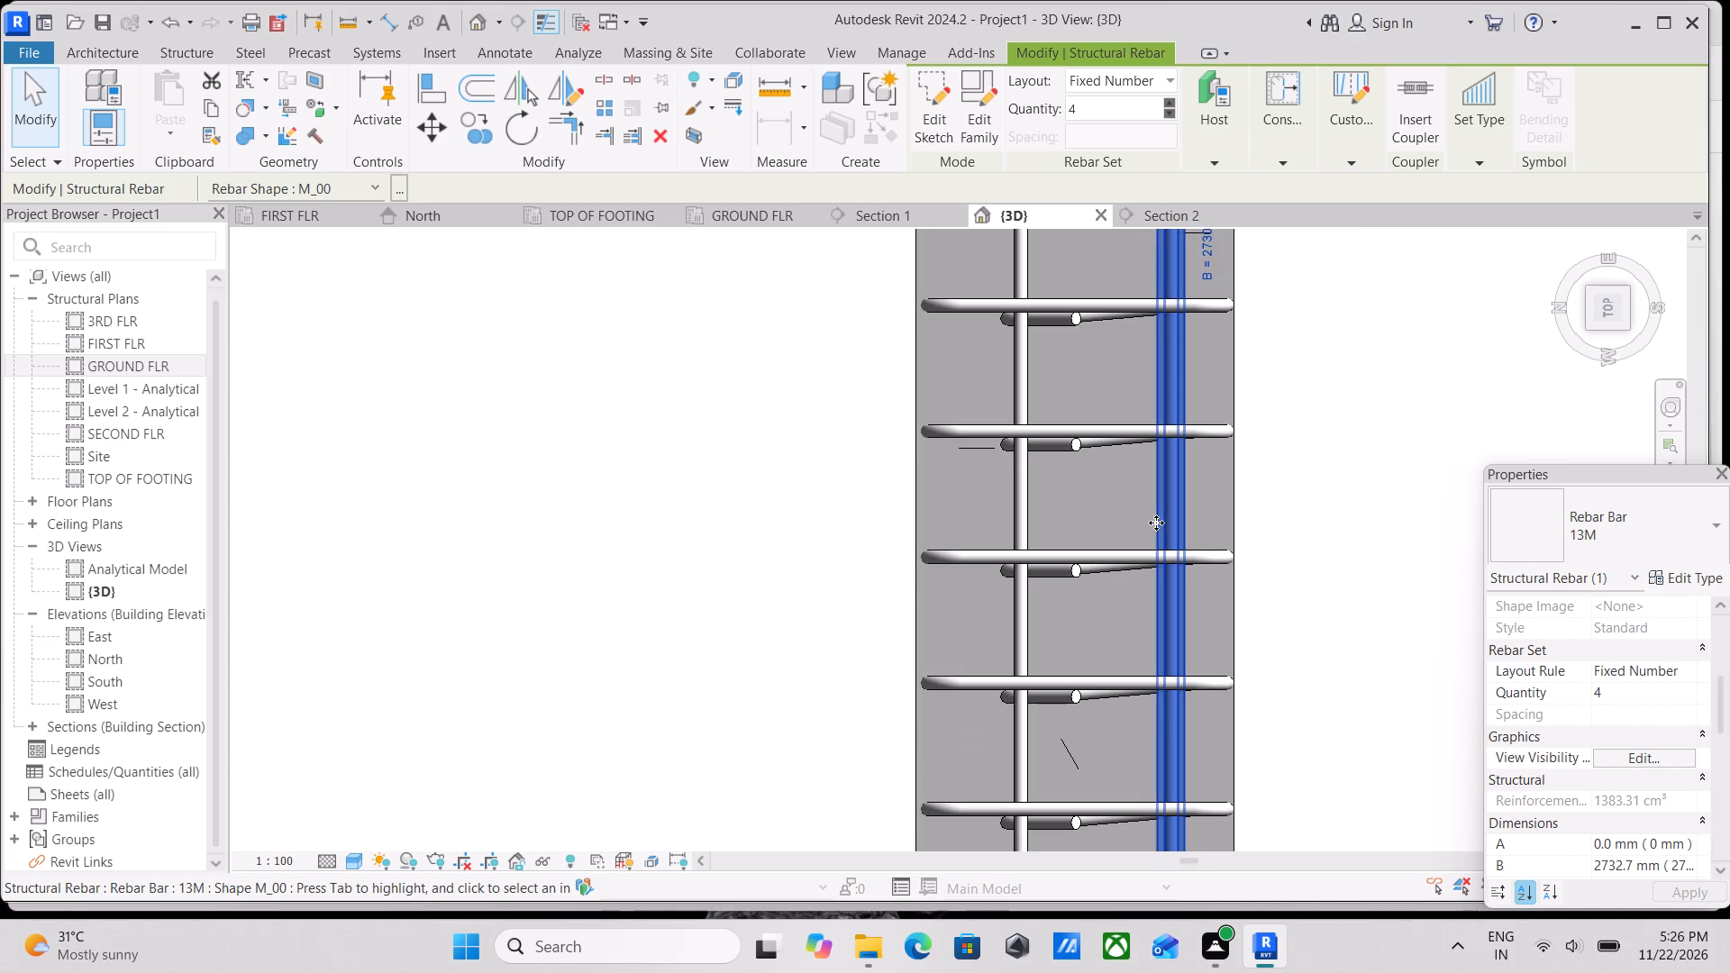
key(Right)
key(Right)
key(Right)
scroll(1160, 523, up, 1)
key(Right)
key(Right)
key(Right)
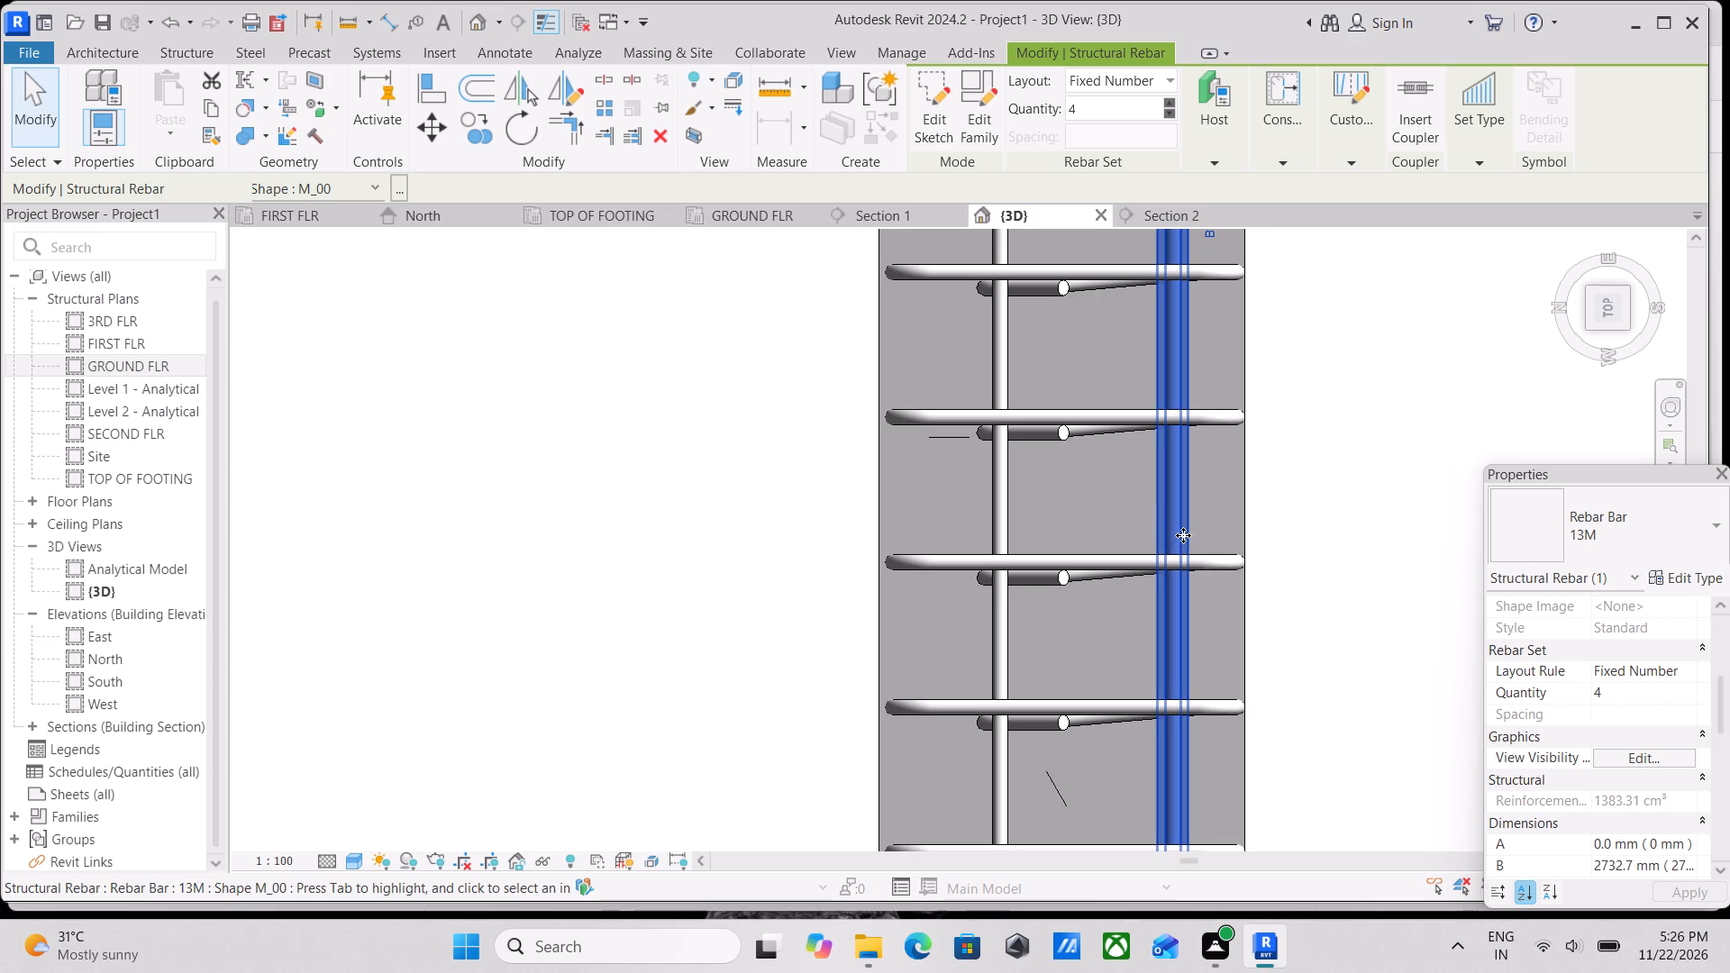
Nudge the 13M longitudinal bar set on the grid 2 side of the grid 3 beam between B and C outward, toward grid 2.
click(1005, 513)
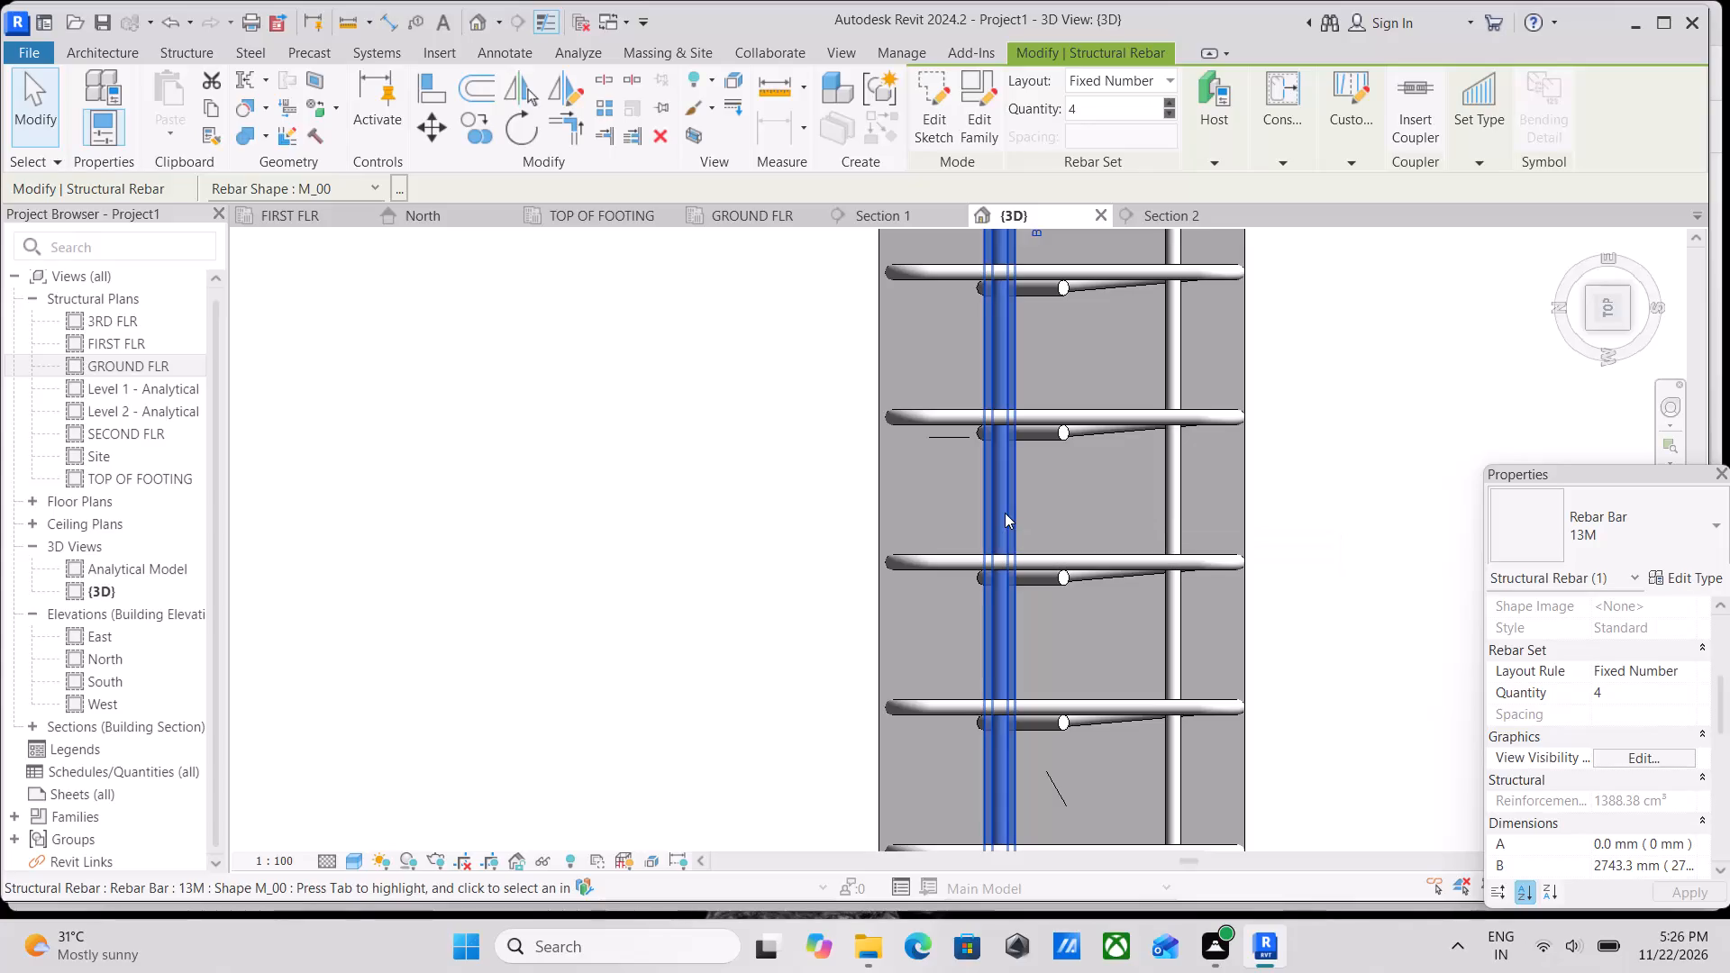
scroll(1005, 513, up, 1)
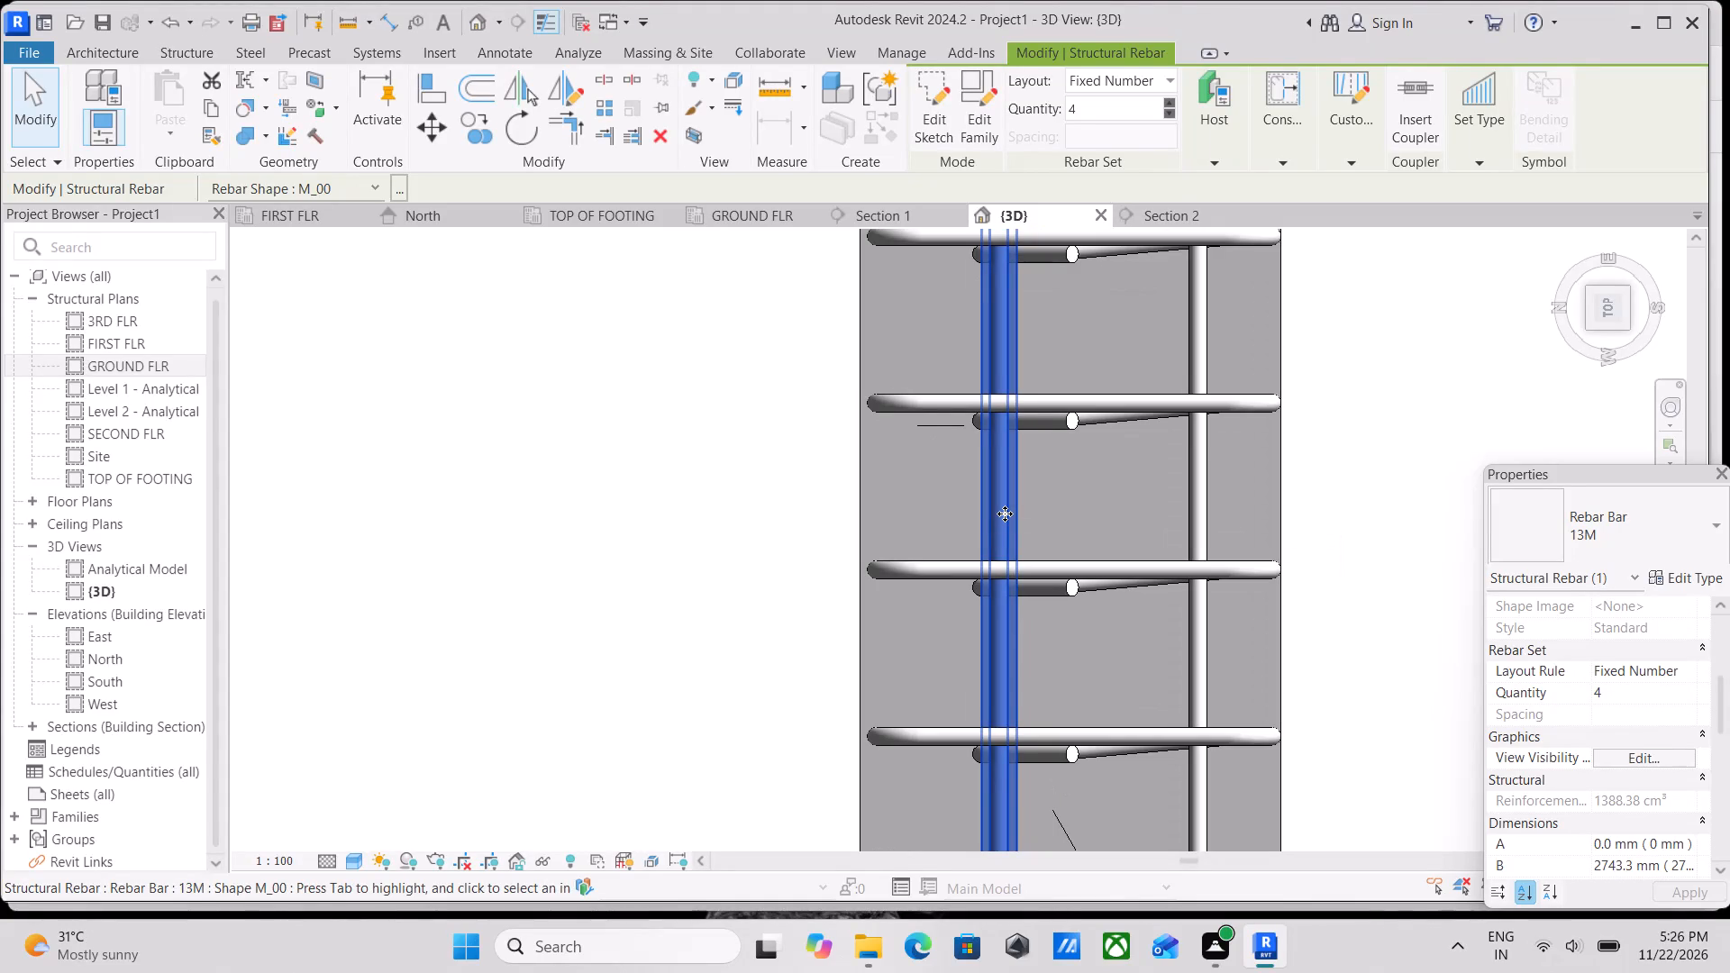
scroll(1005, 514, up, 2)
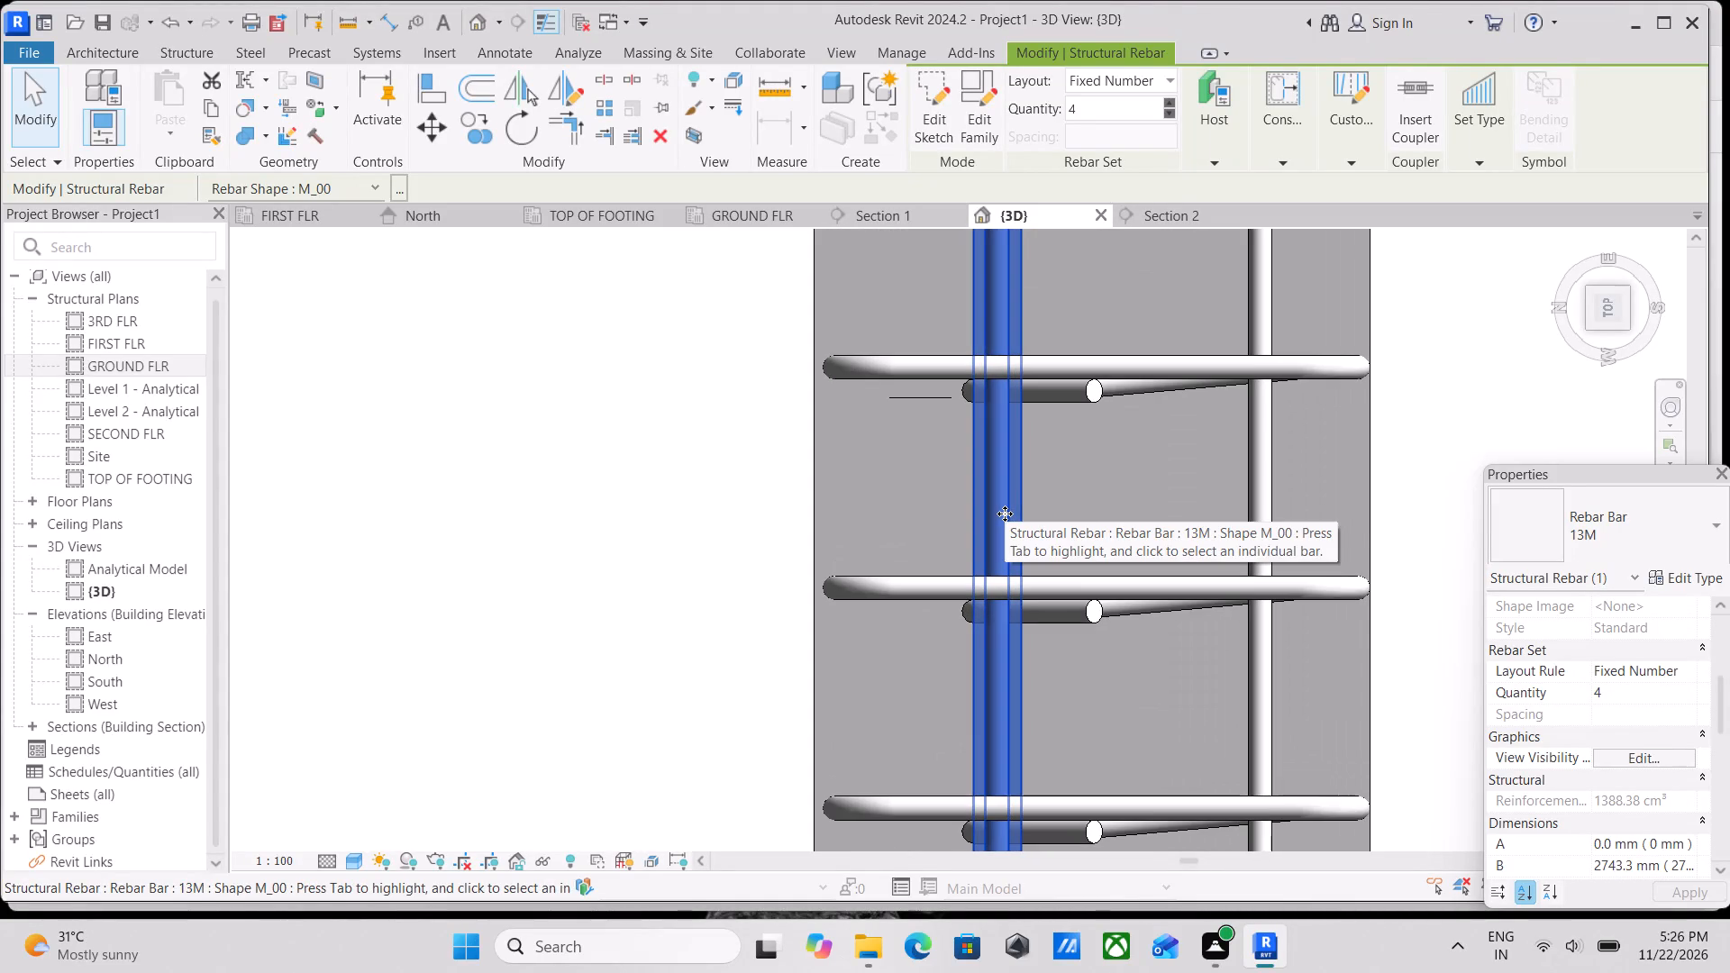
scroll(1005, 514, up, 2)
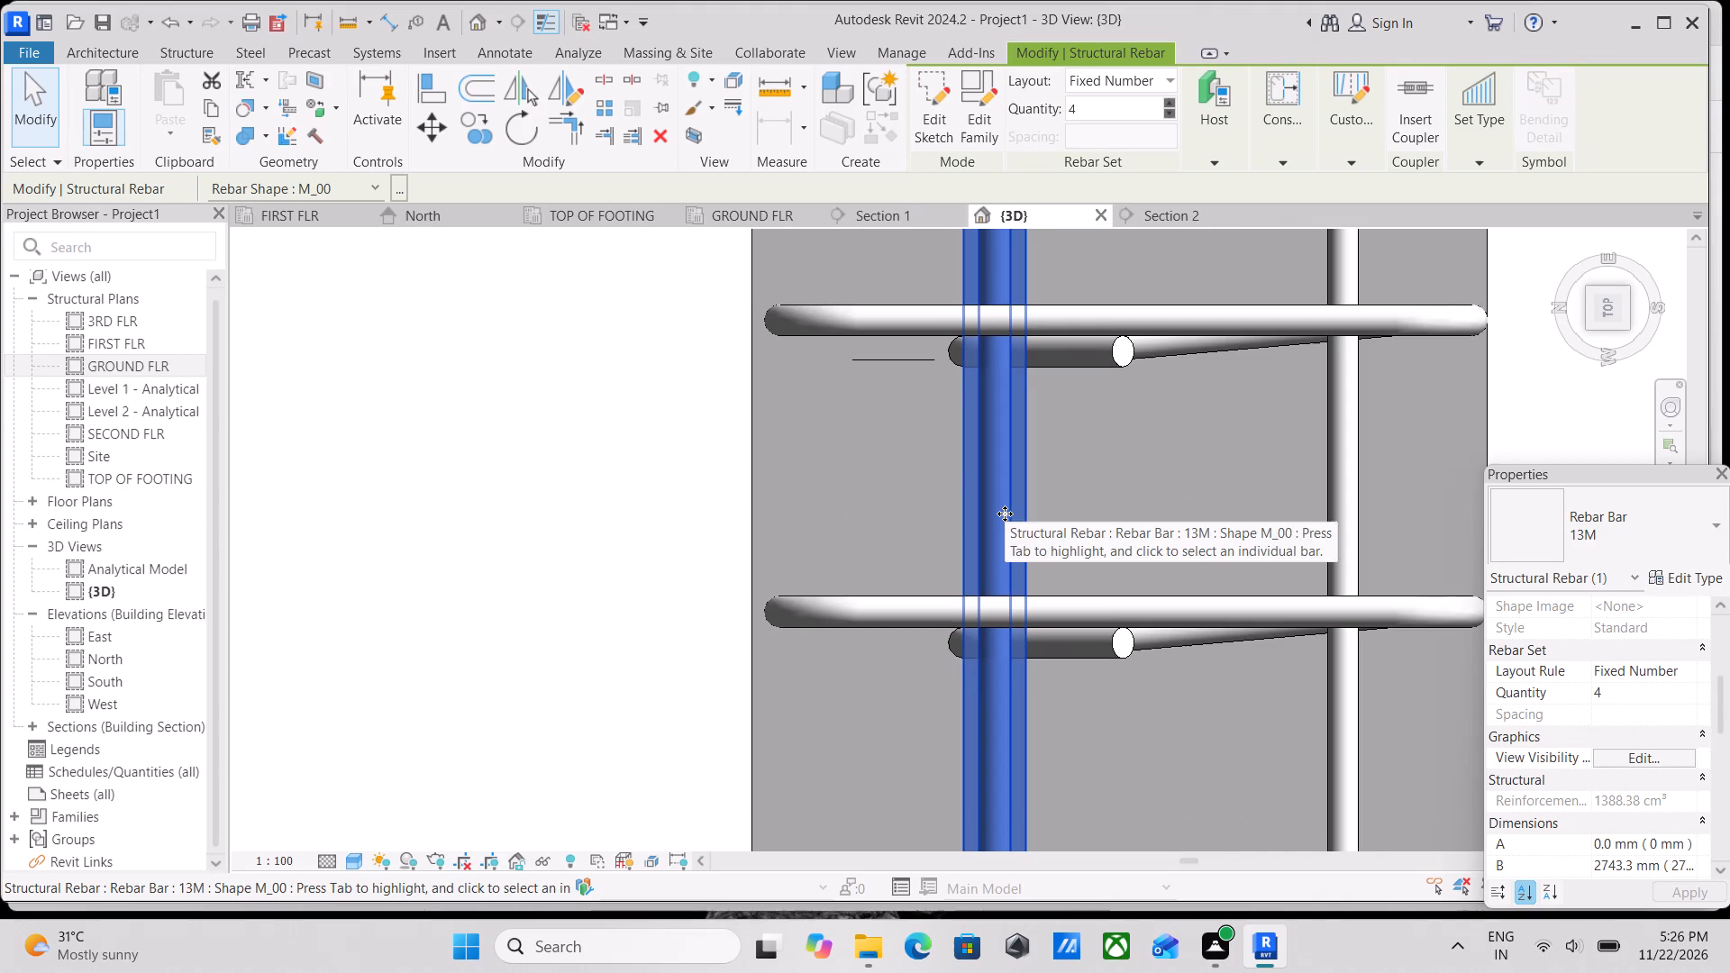
scroll(1005, 514, up, 2)
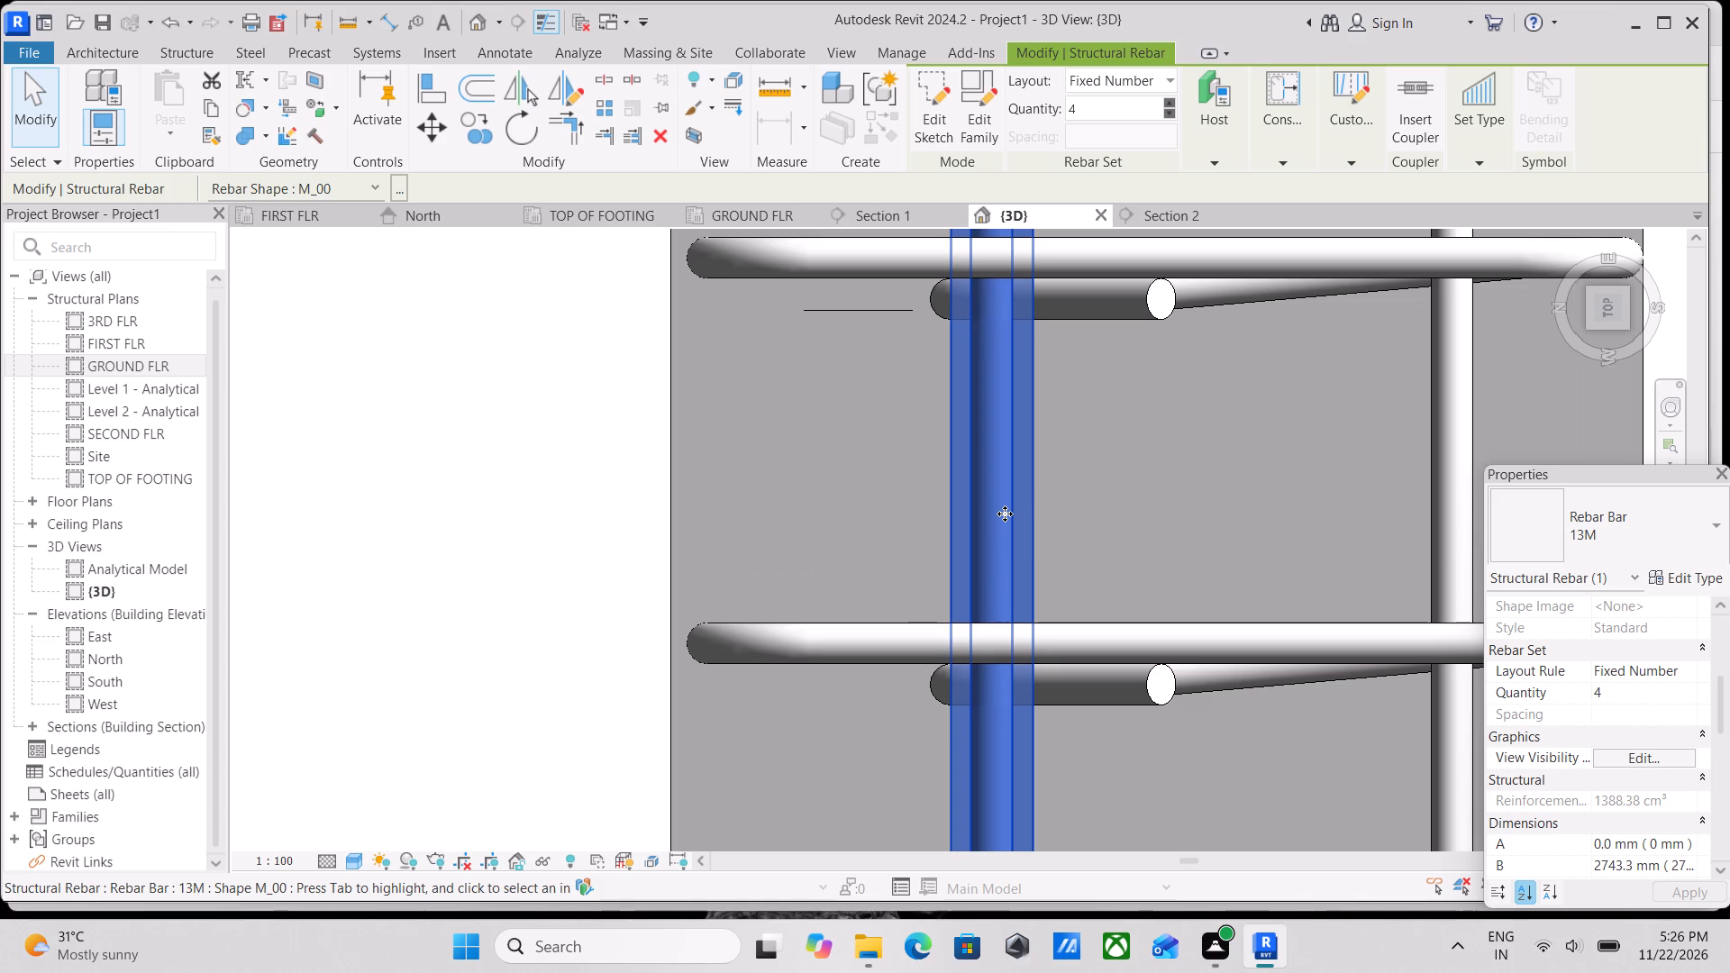
scroll(1005, 514, up, 1)
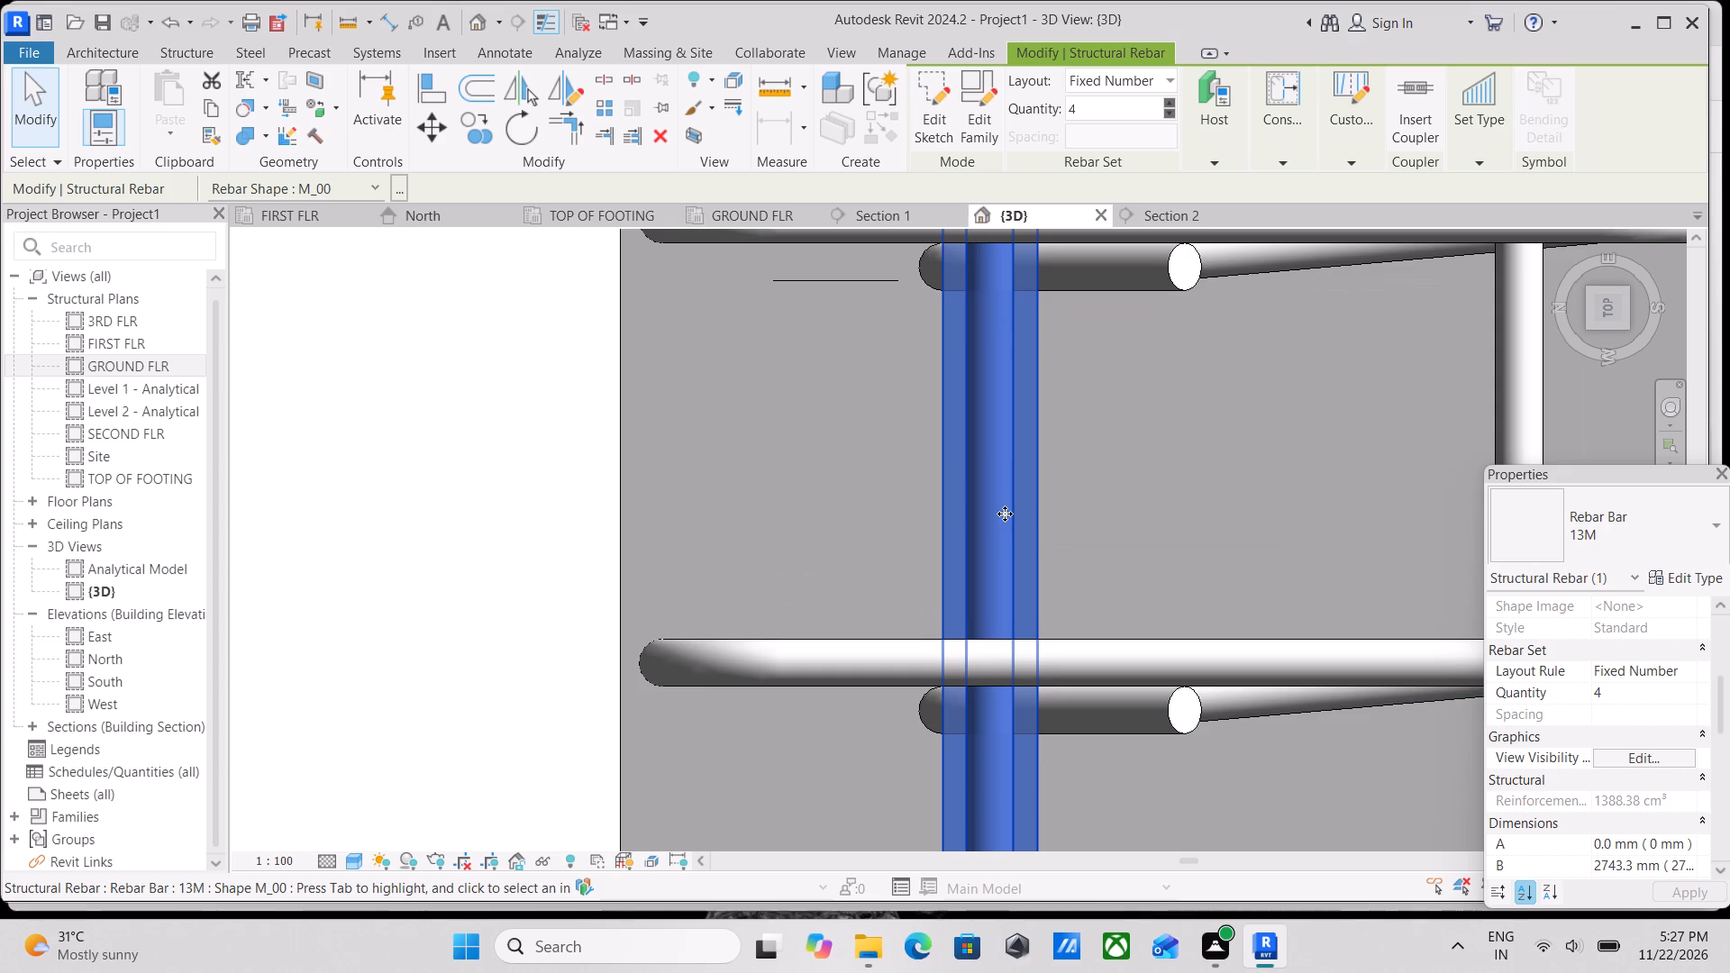
scroll(1005, 514, up, 1)
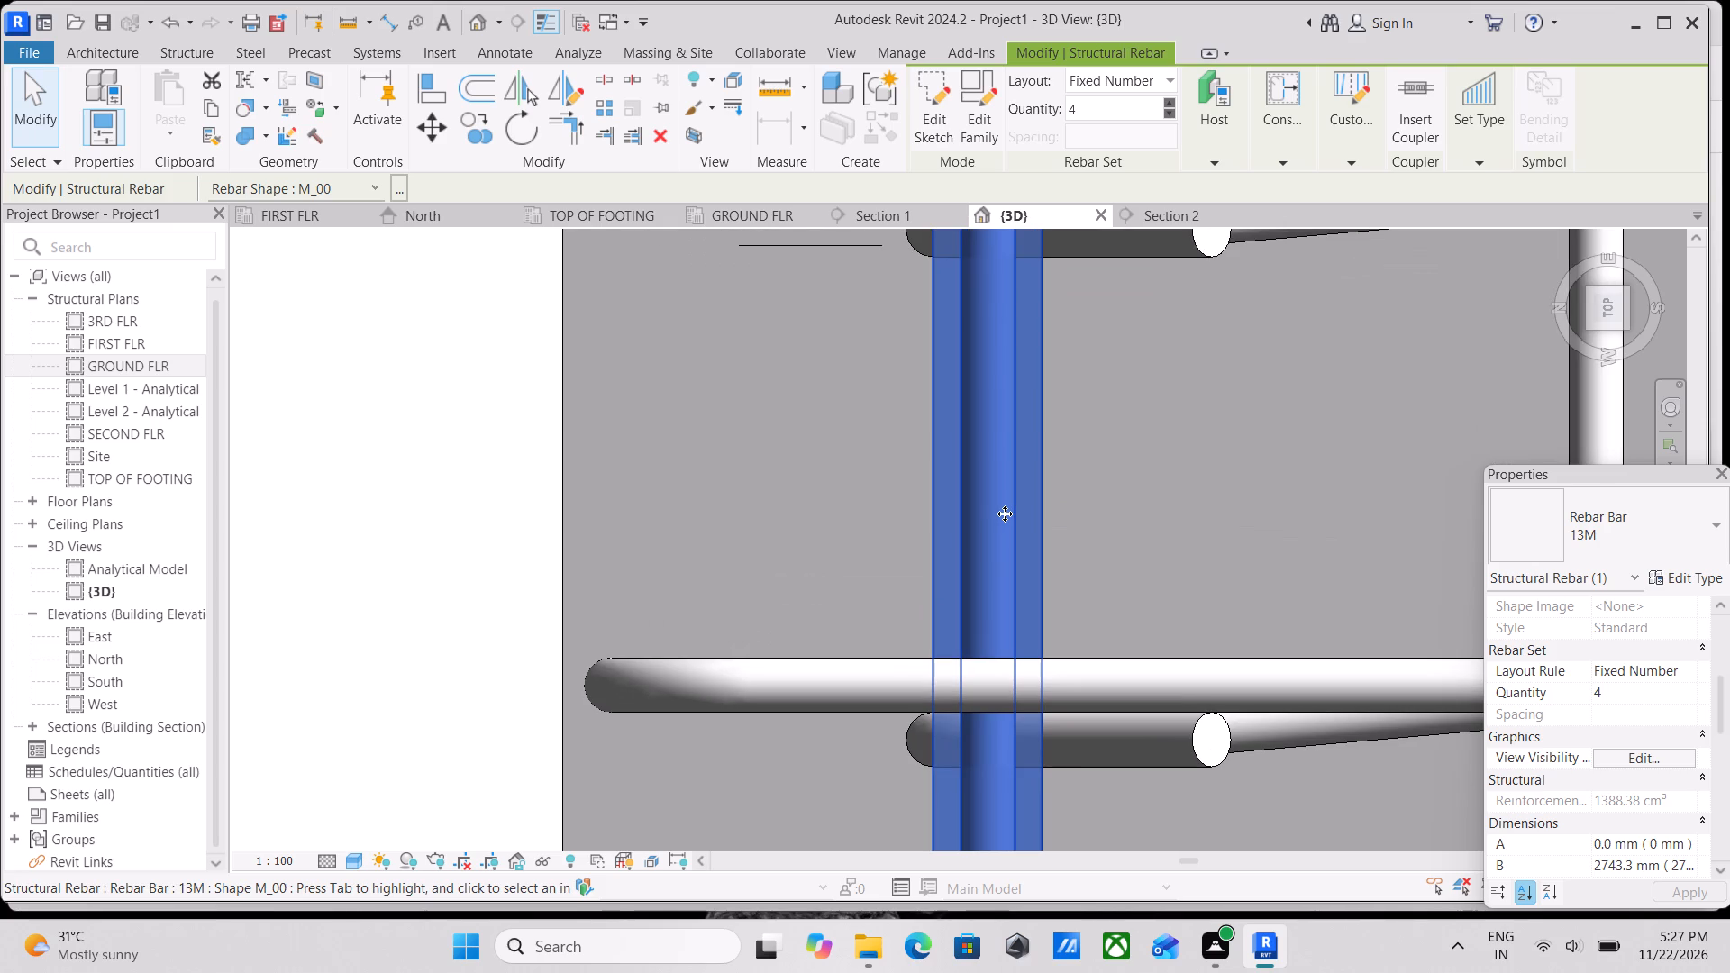
scroll(1005, 514, up, 1)
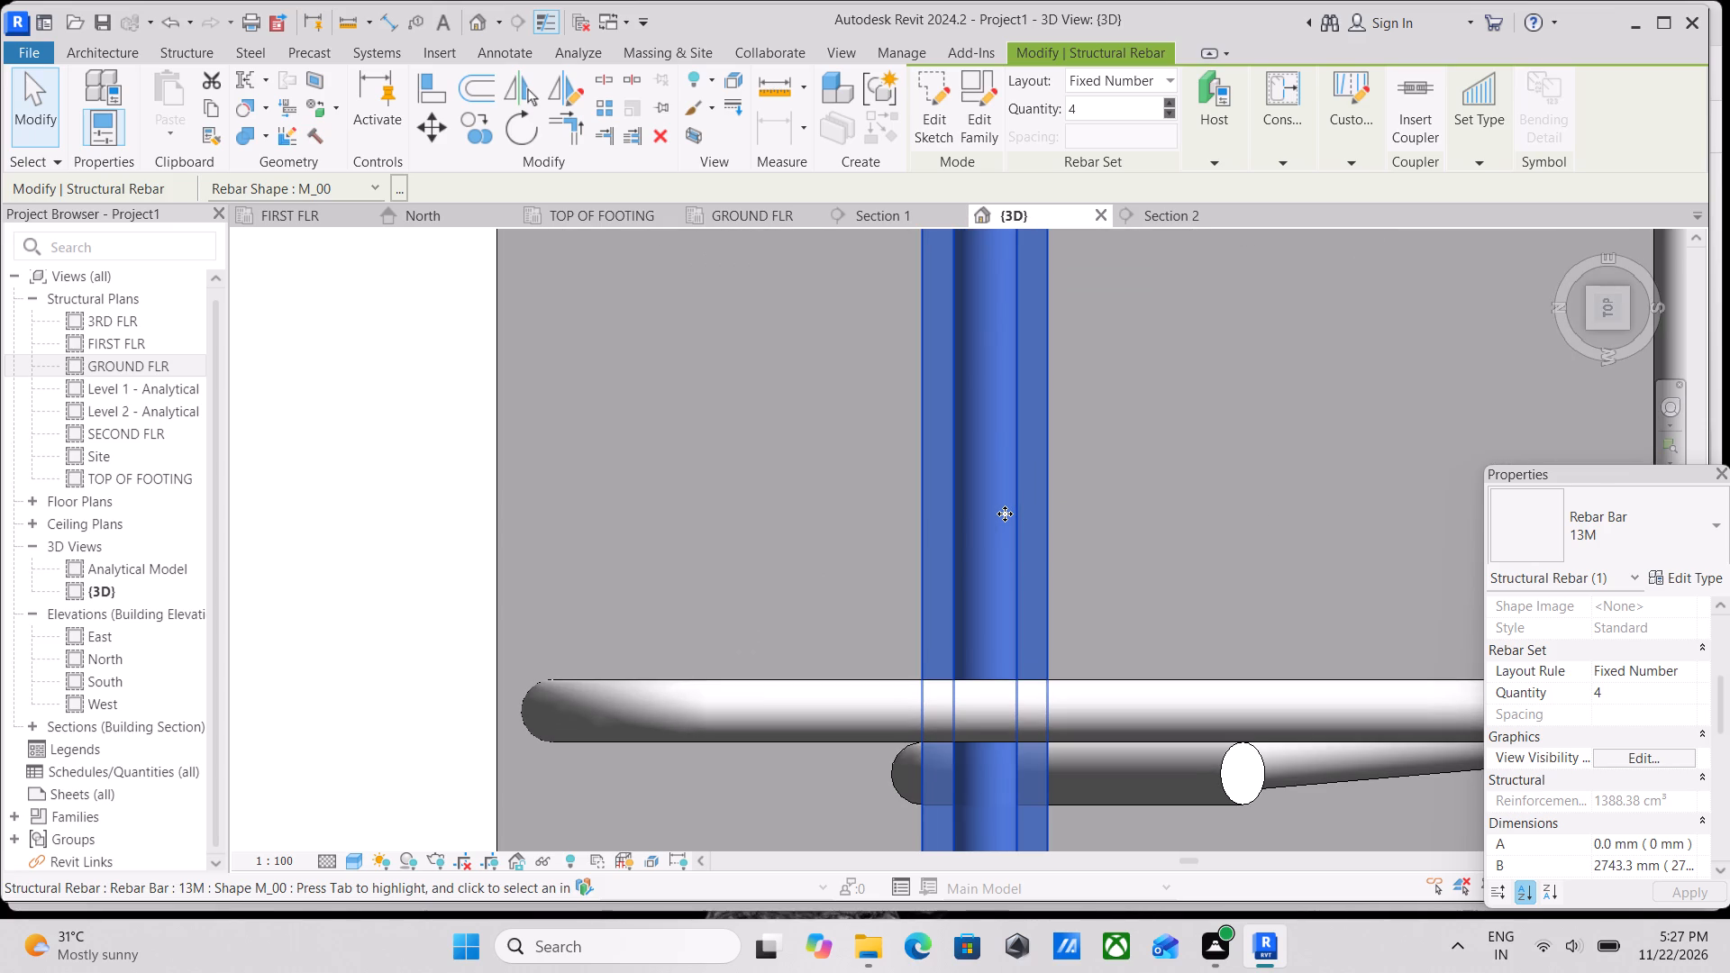
scroll(1005, 514, up, 1)
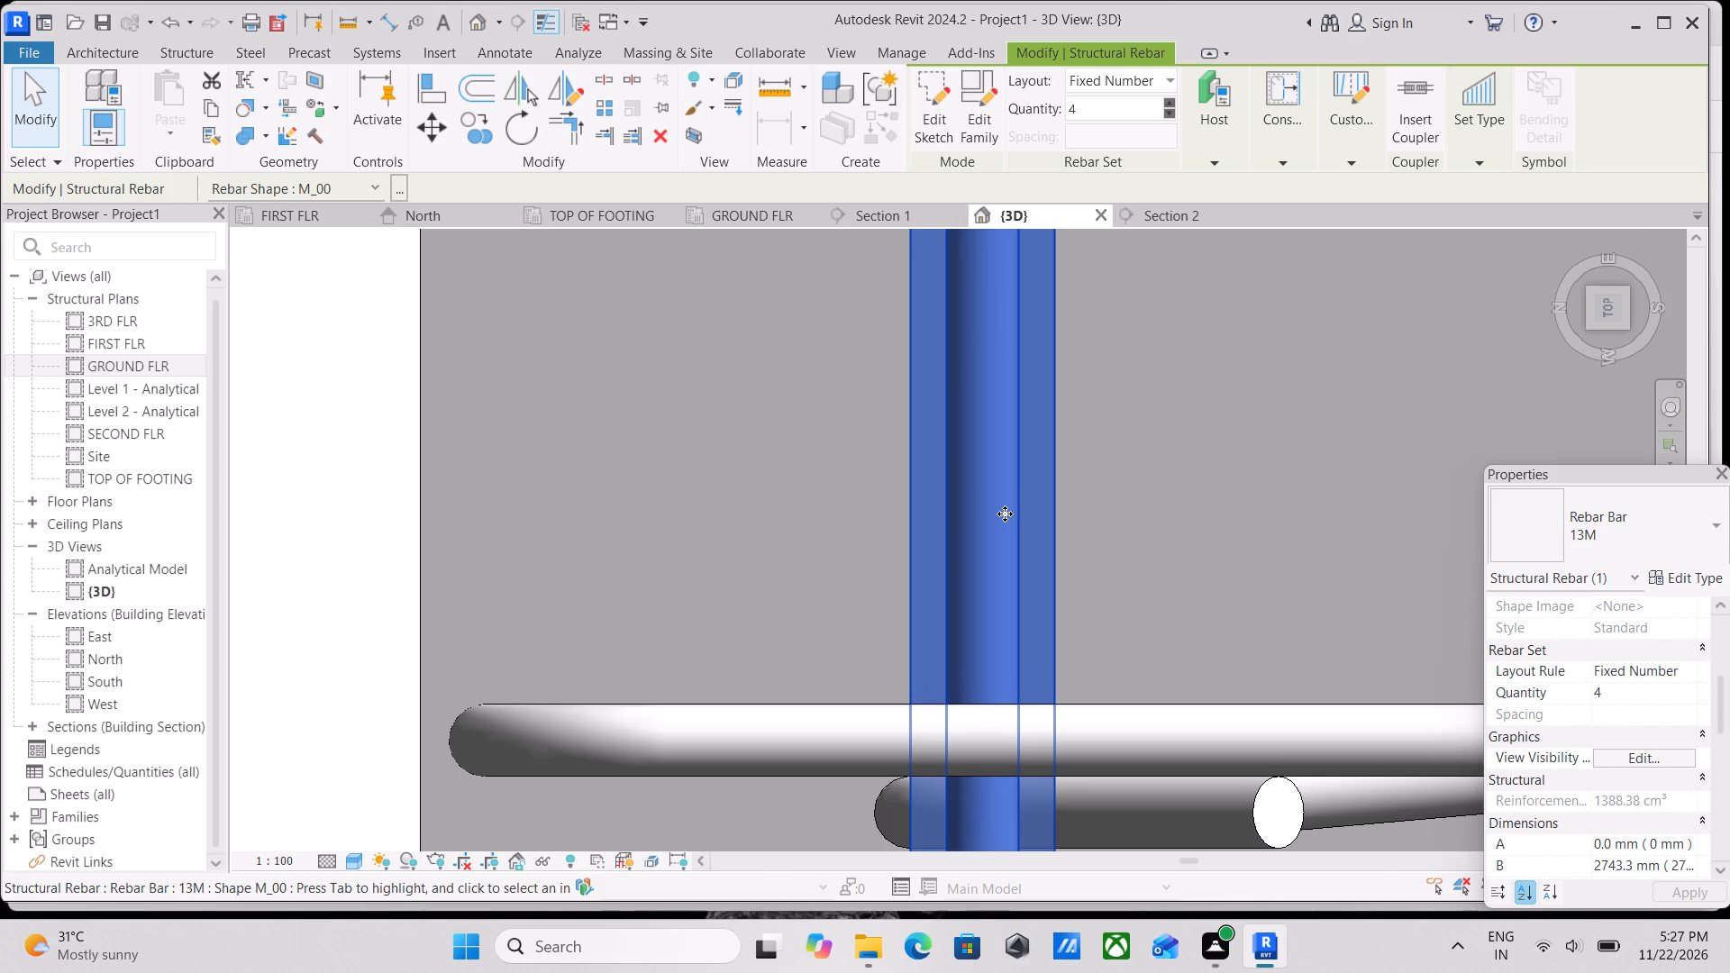
scroll(1005, 514, up, 1)
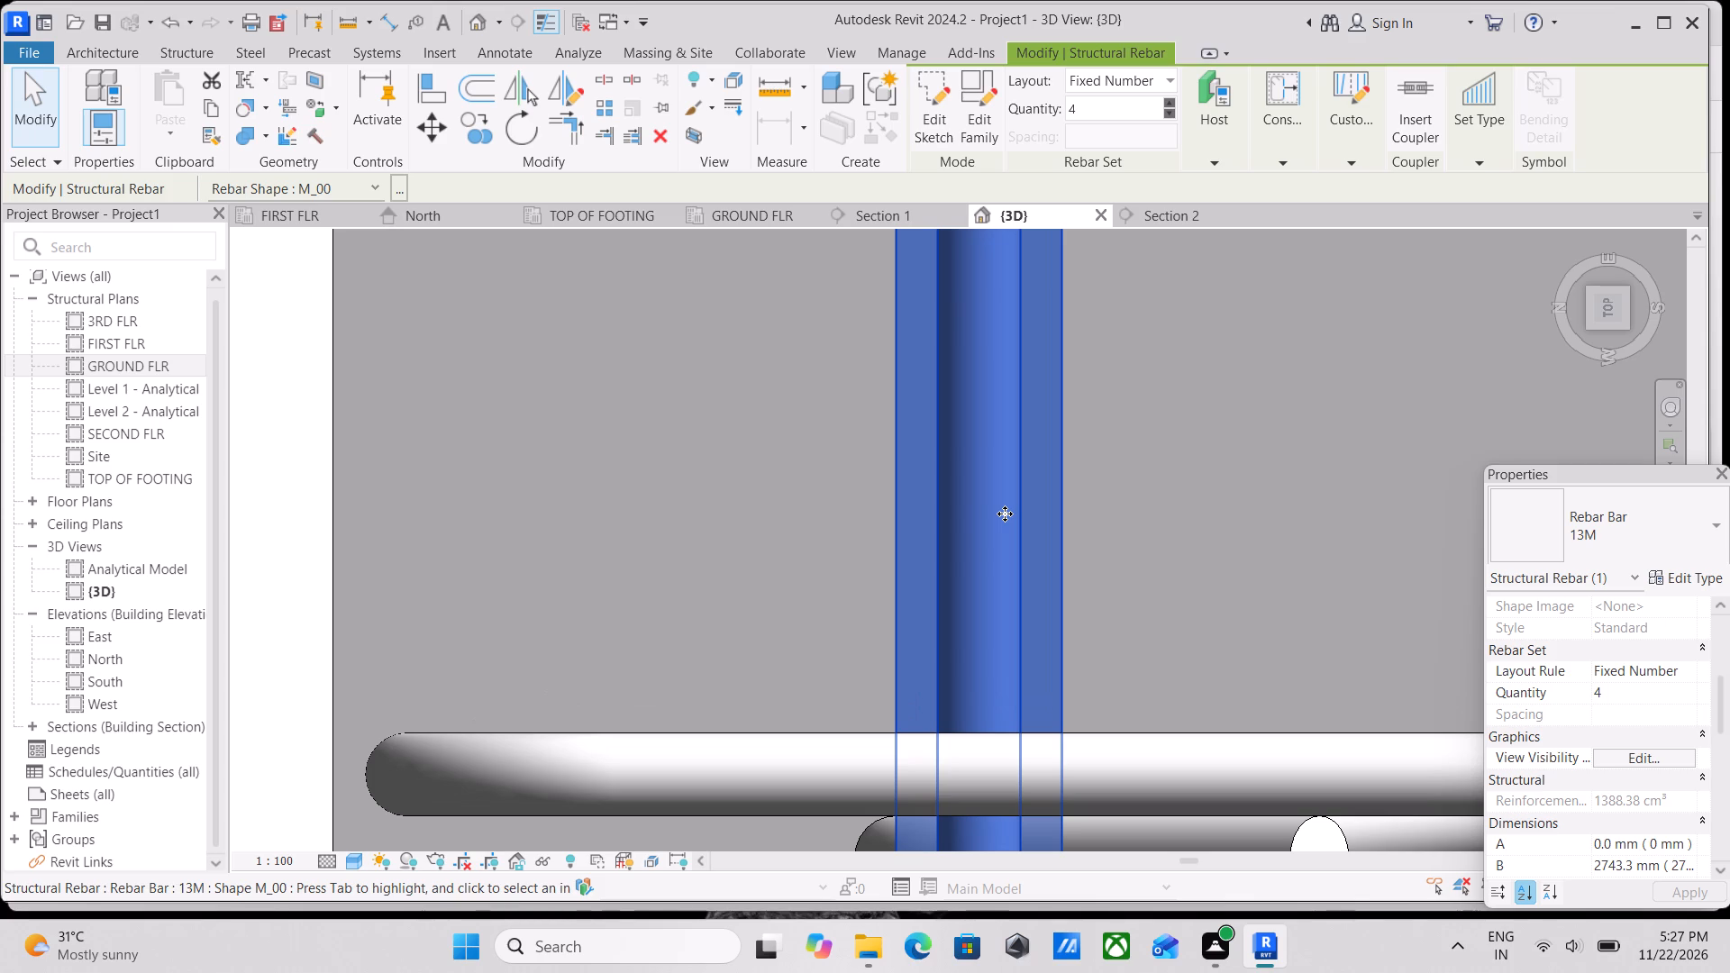
scroll(1005, 514, up, 2)
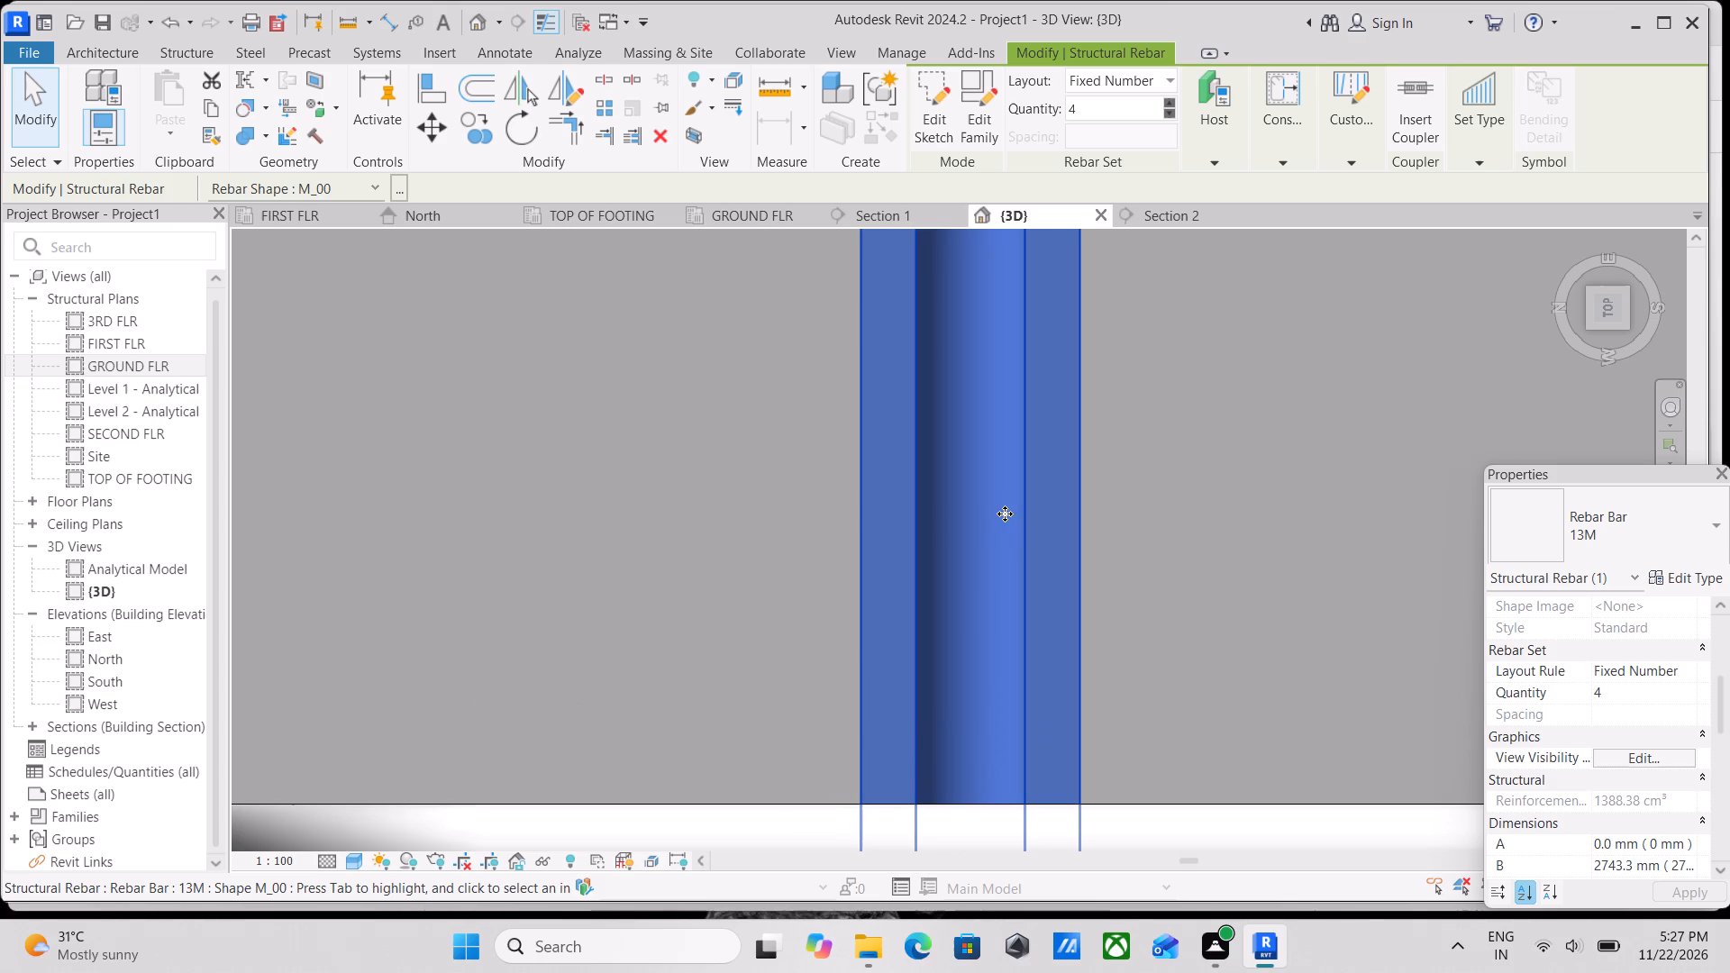
scroll(1005, 514, up, 2)
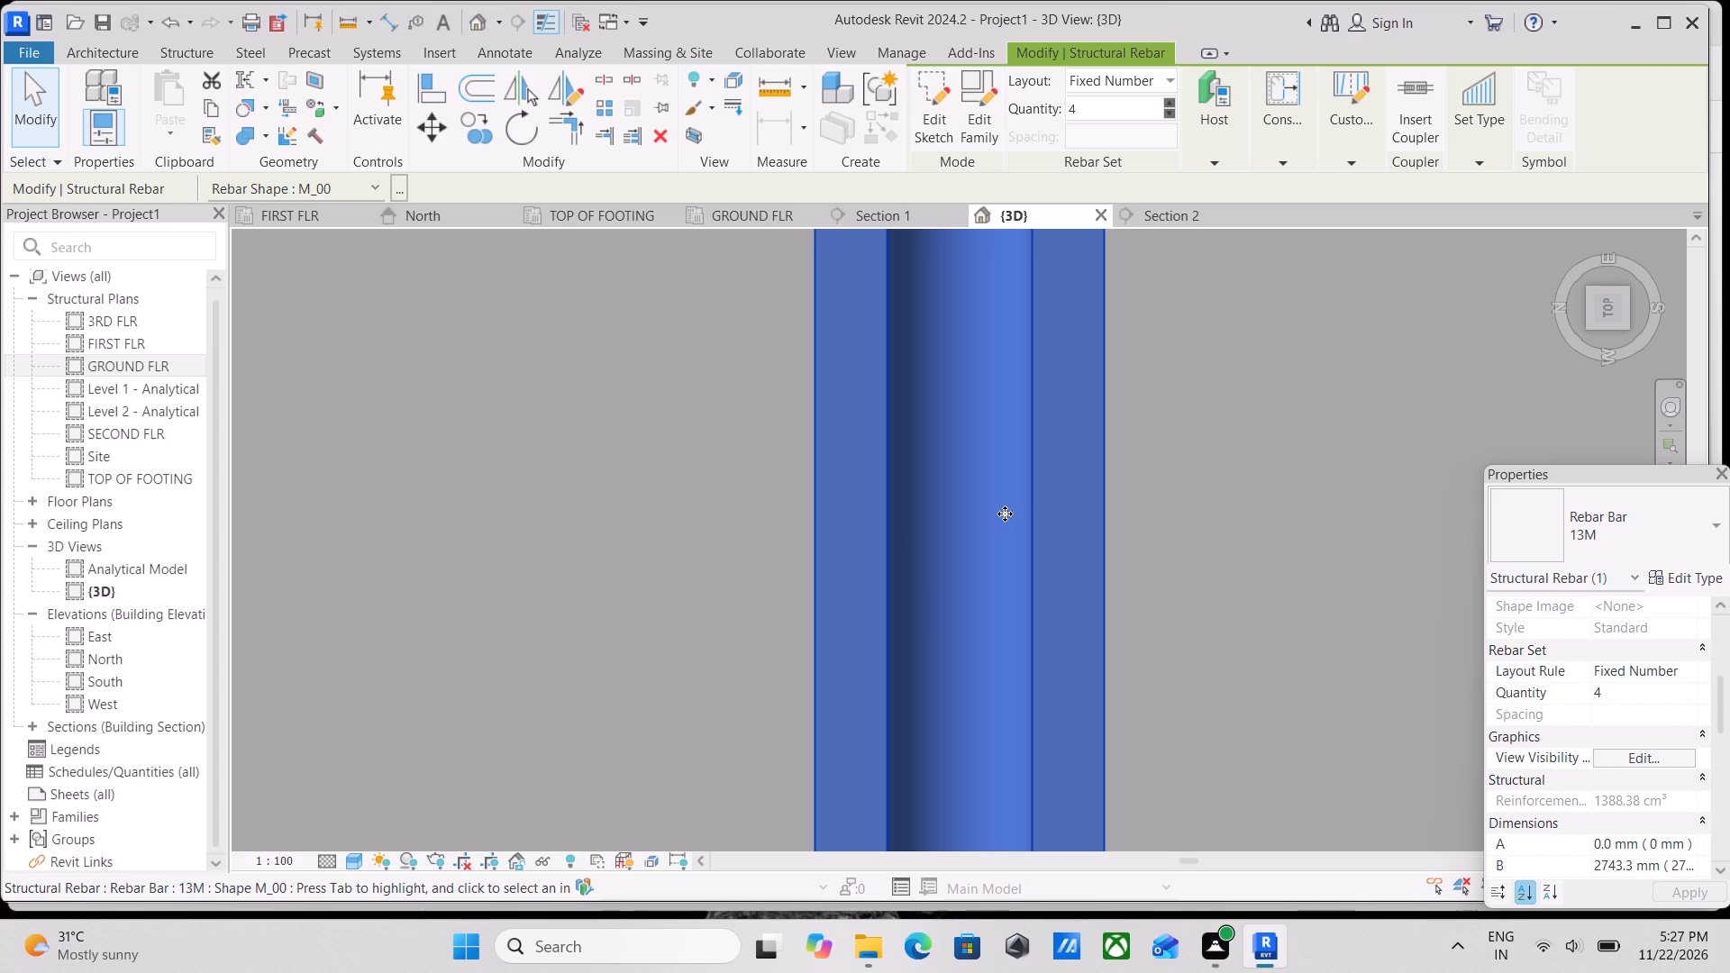
scroll(1005, 514, up, 1)
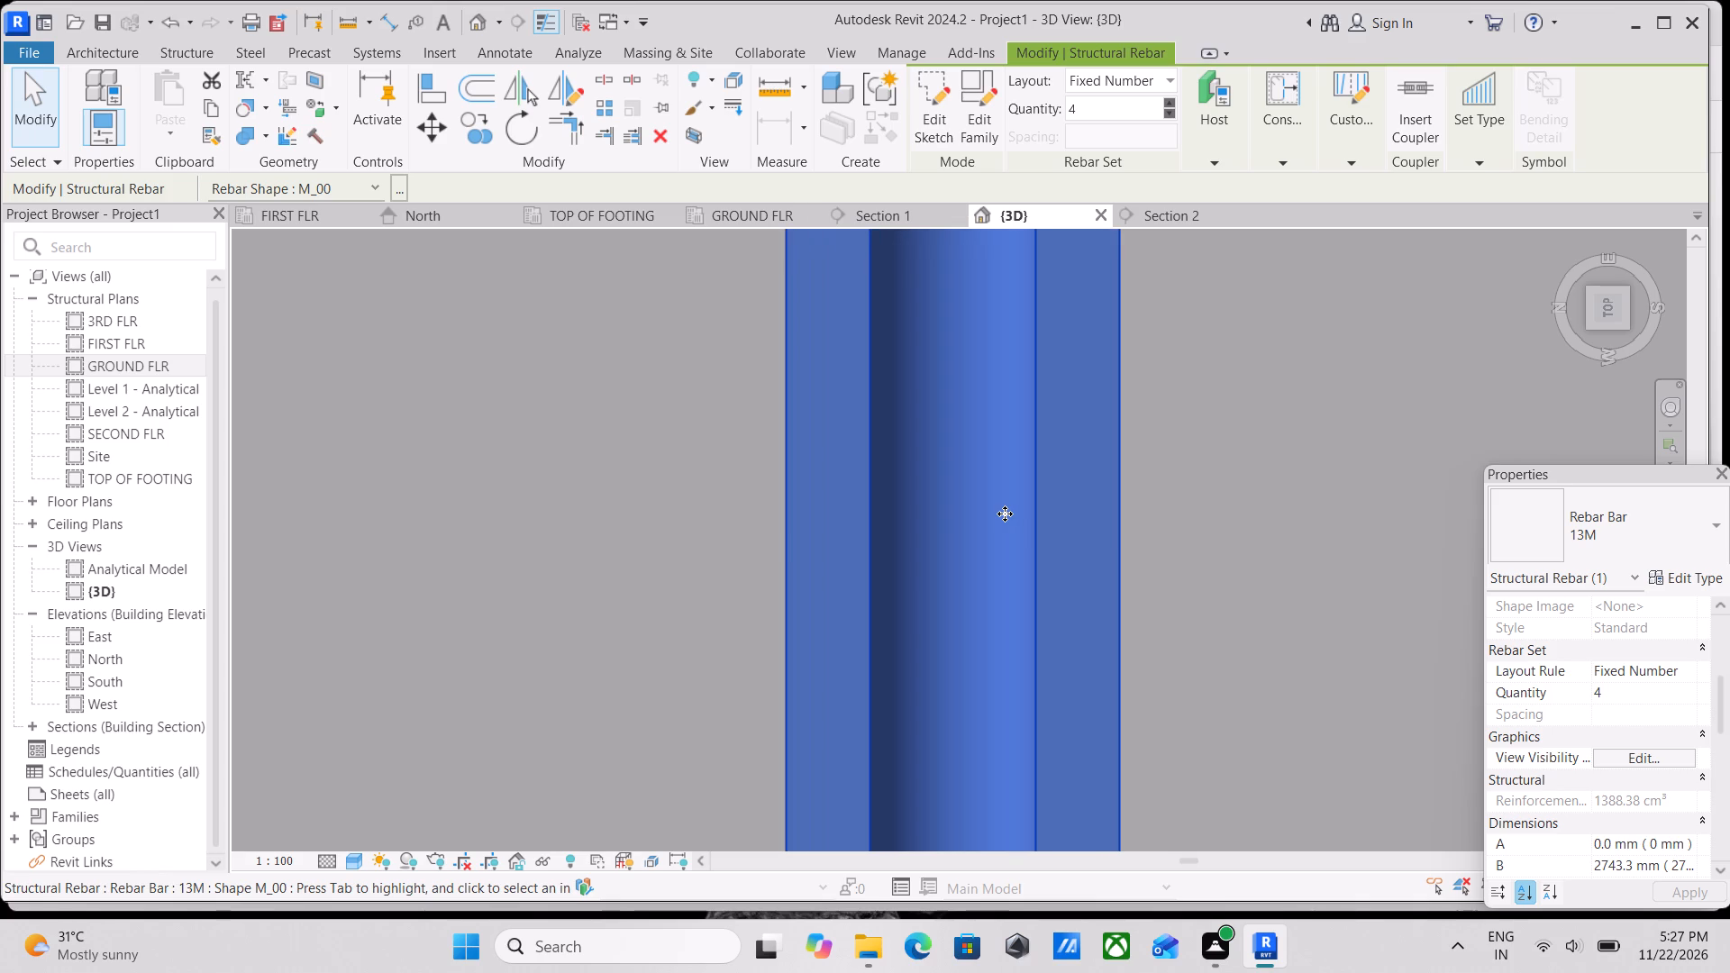
scroll(1005, 514, up, 1)
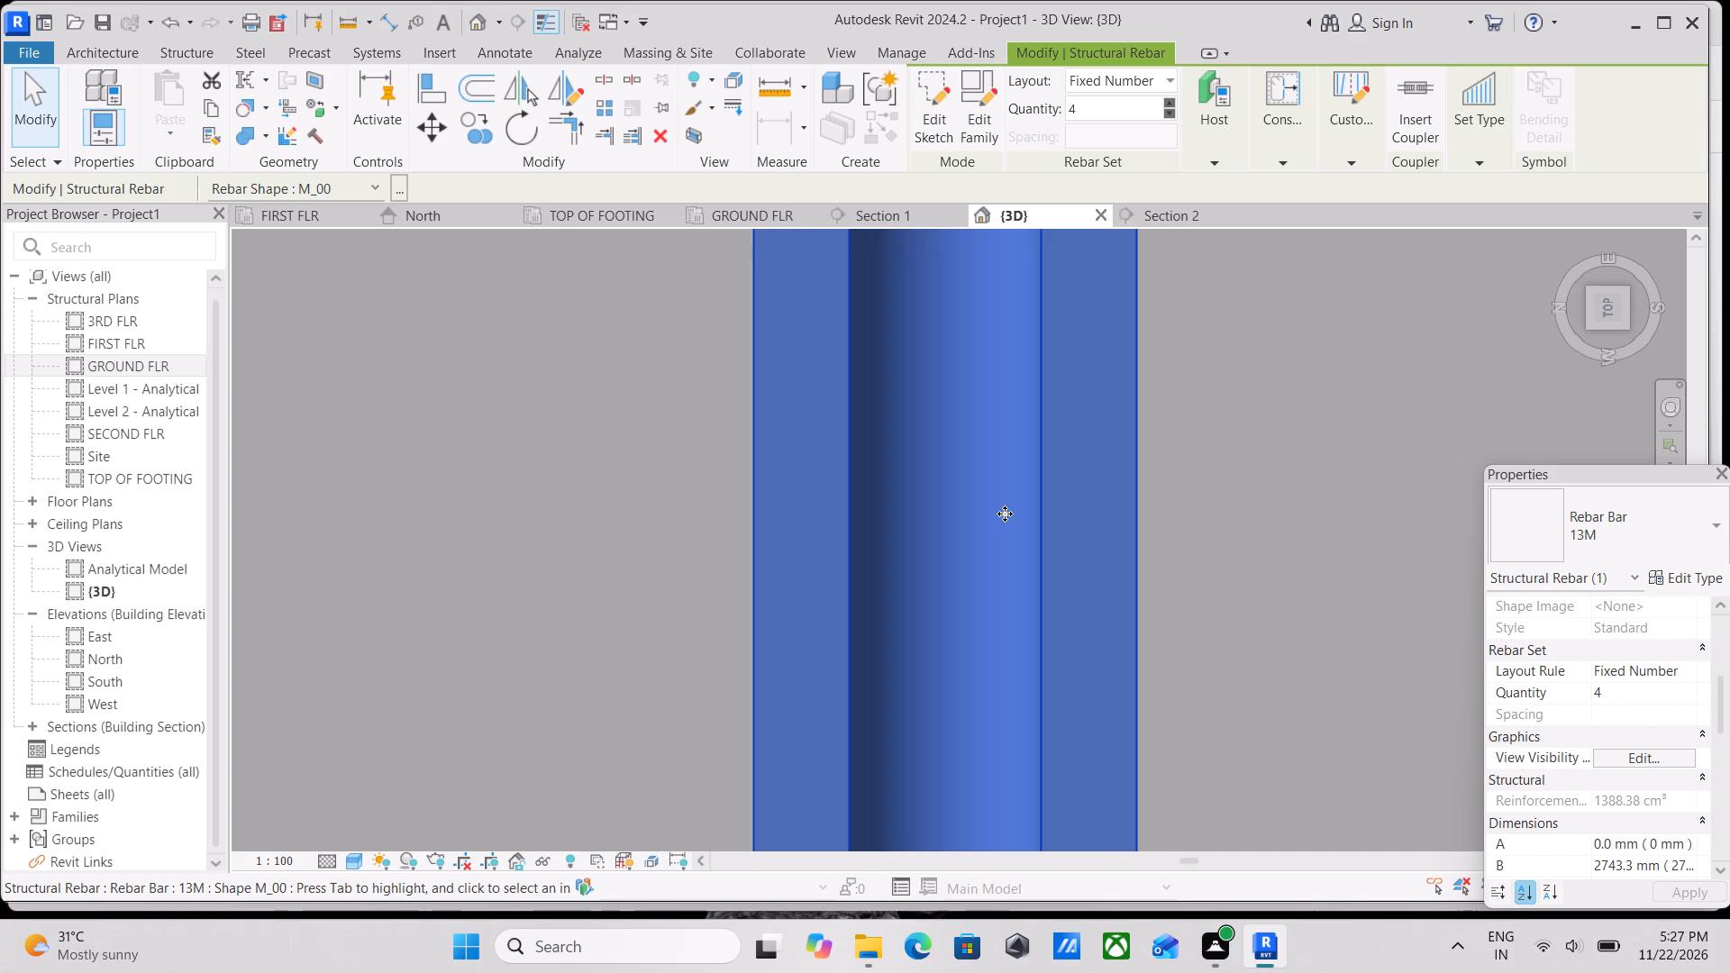
scroll(1005, 514, up, 1)
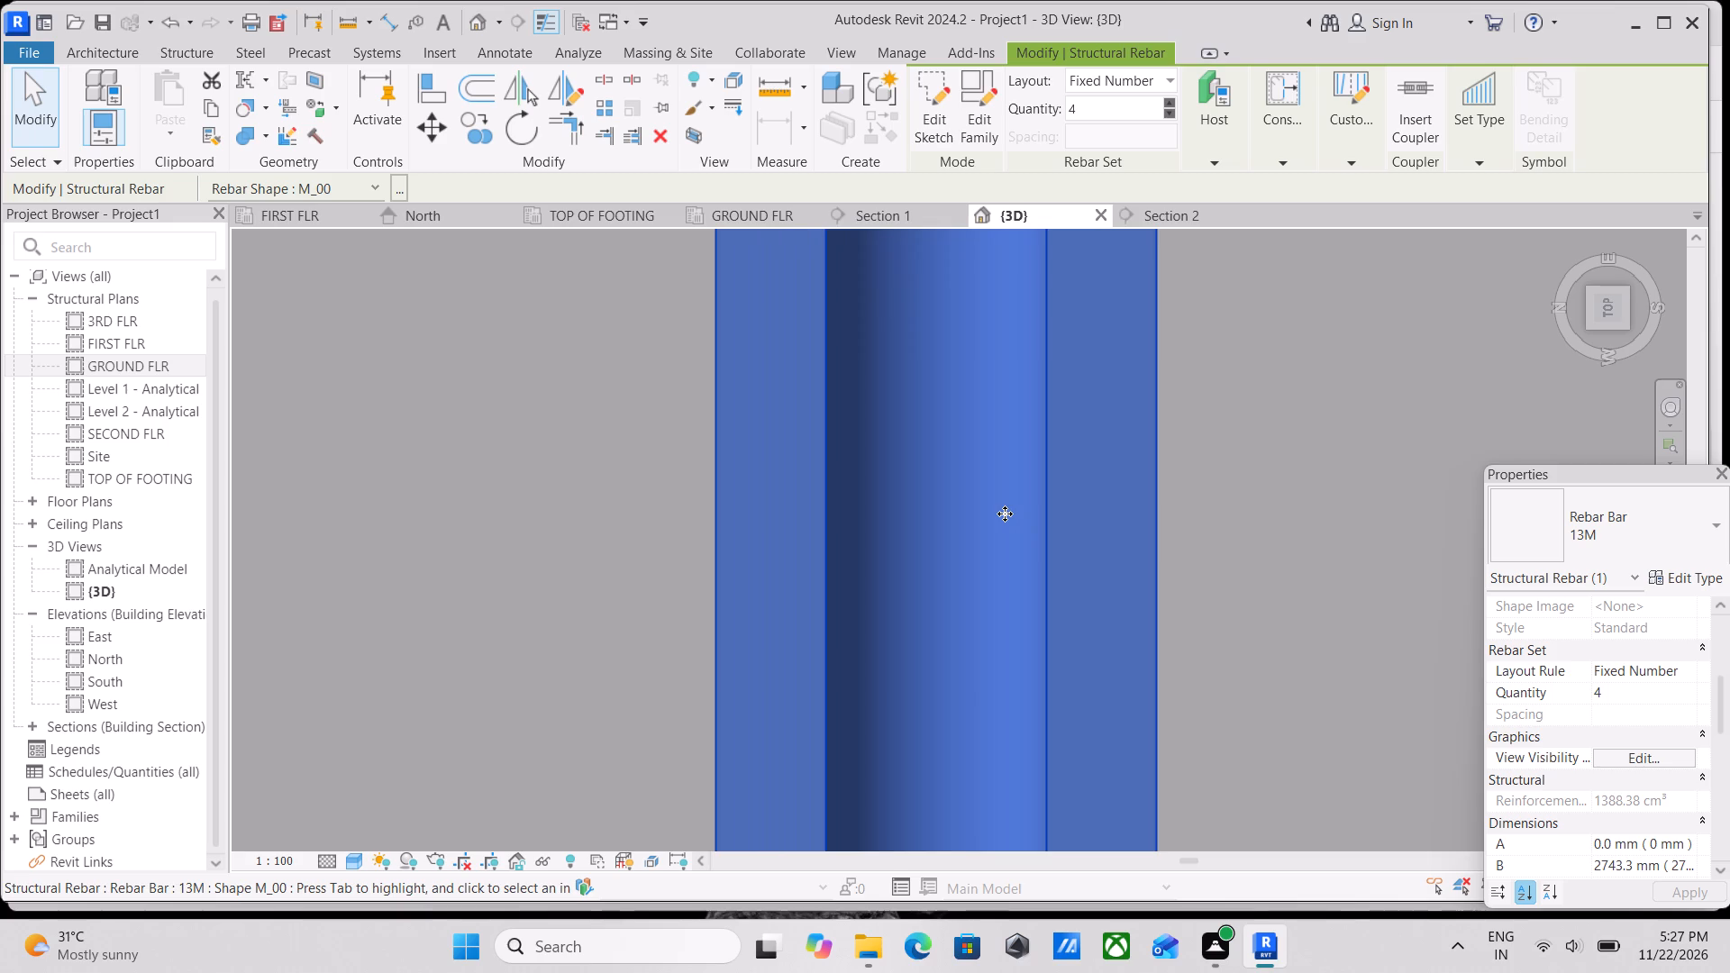
scroll(1005, 514, down, 16)
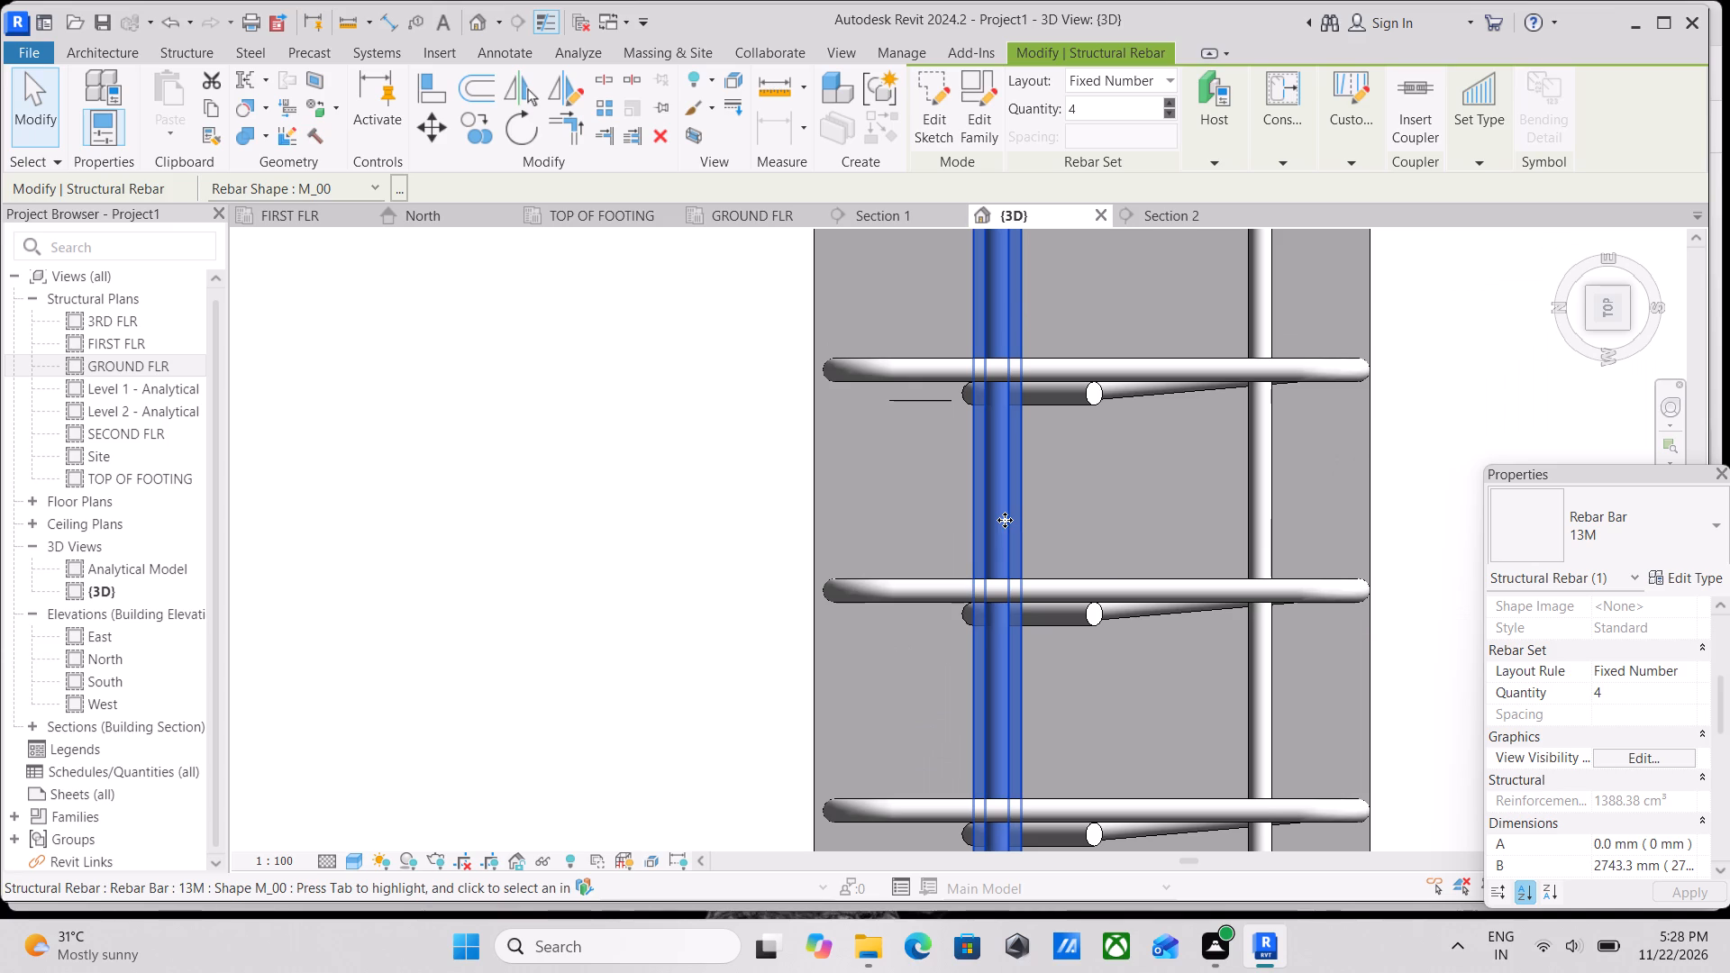
scroll(1005, 520, up, 1)
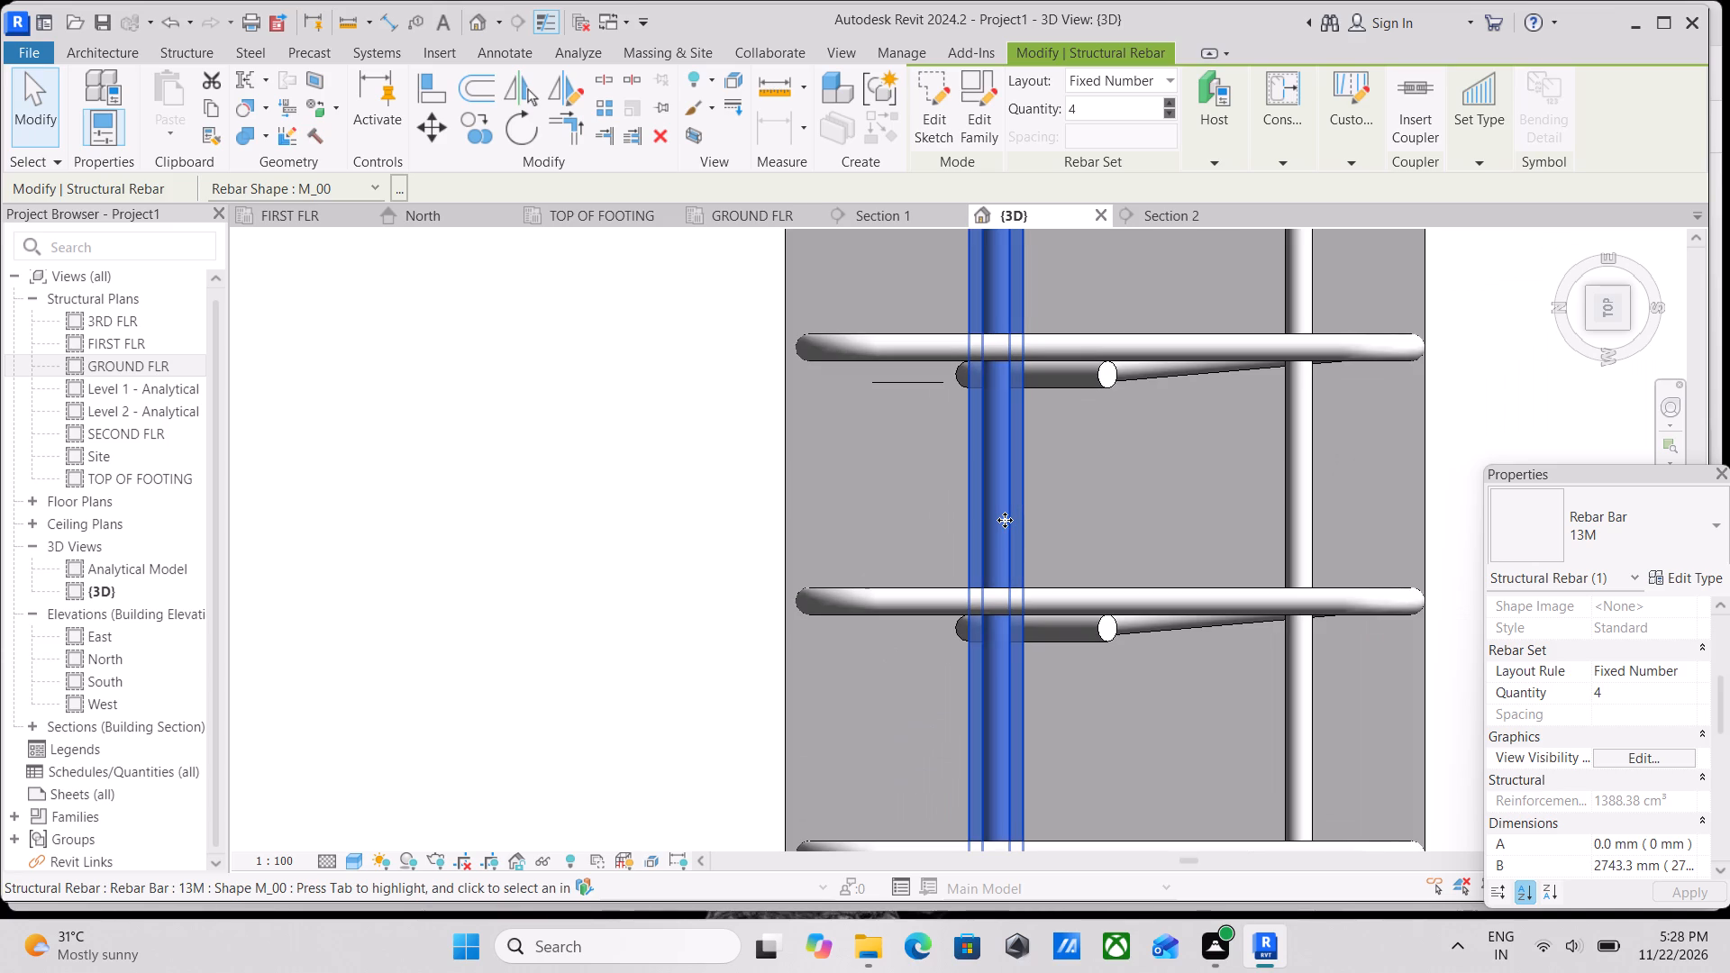
scroll(1005, 520, up, 1)
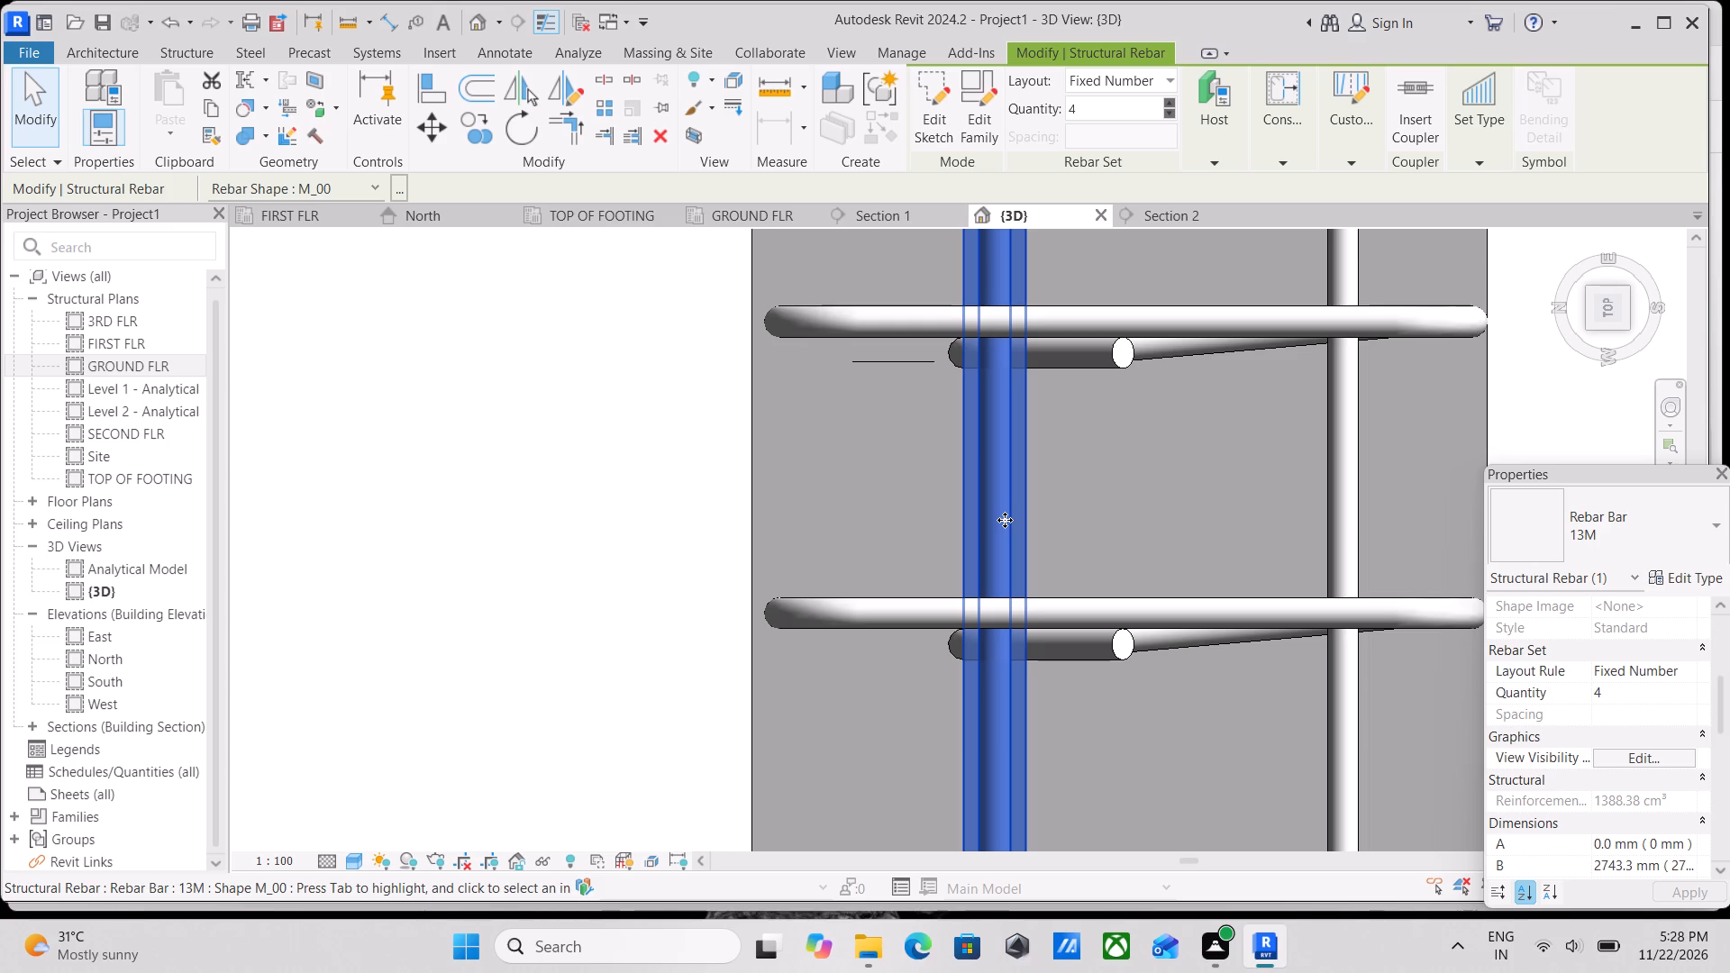
scroll(1005, 520, down, 1)
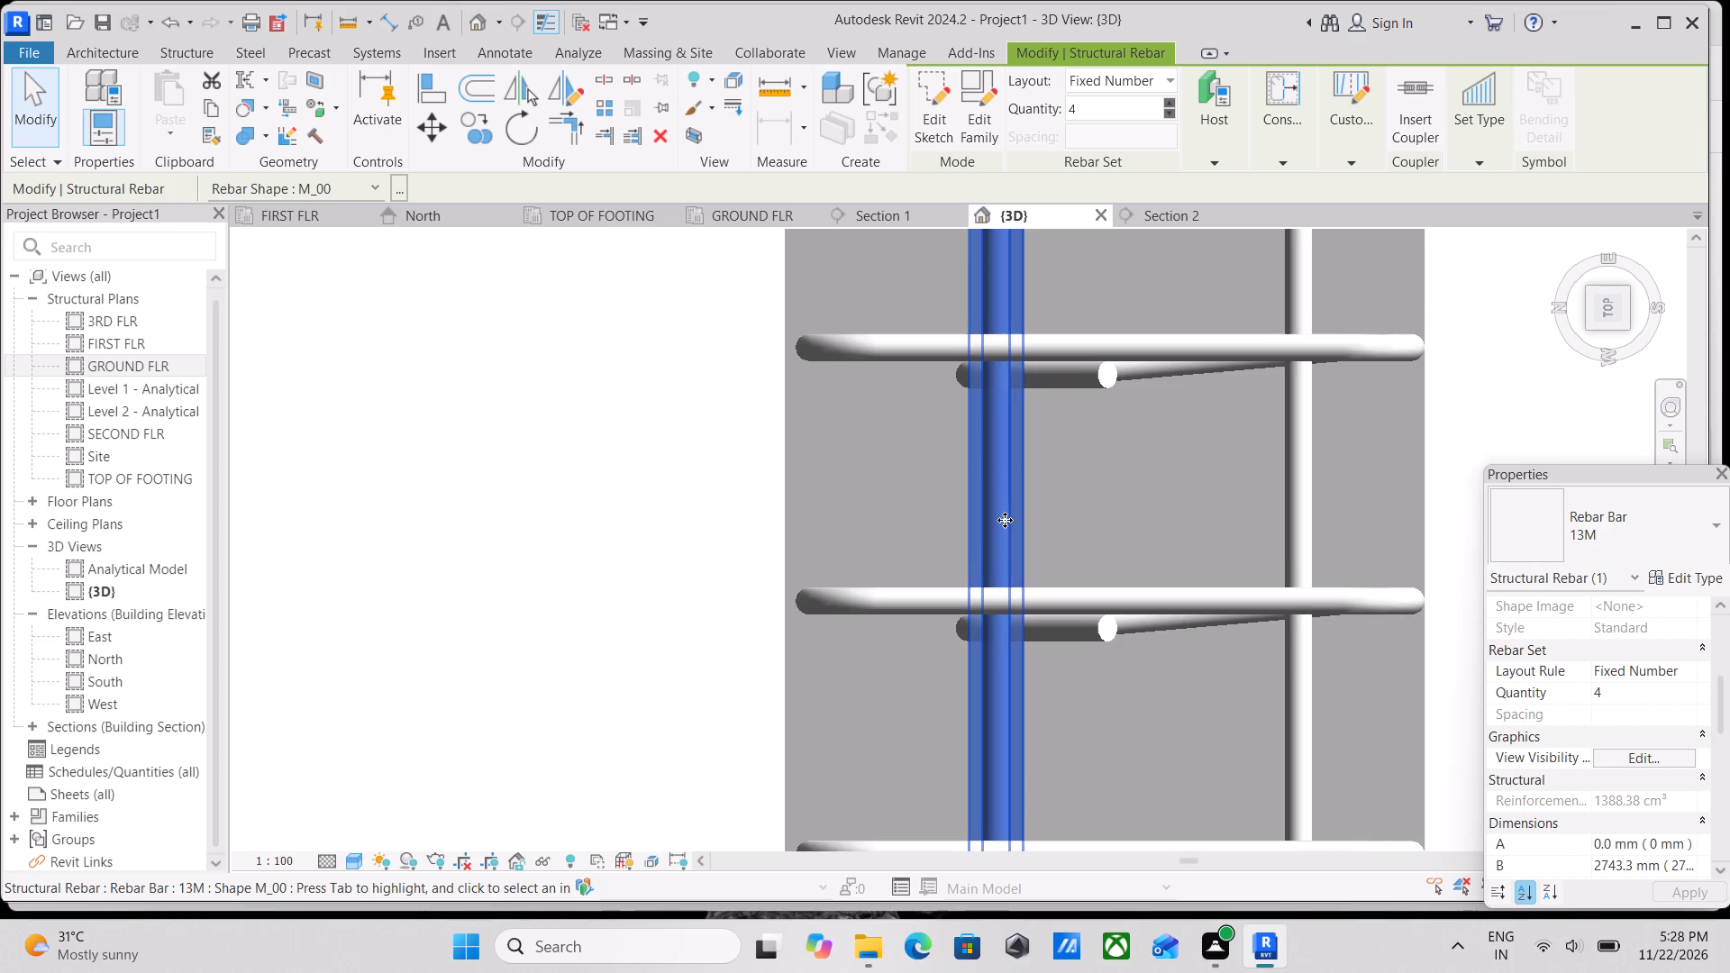
scroll(1005, 520, down, 2)
scroll(1005, 520, up, 1)
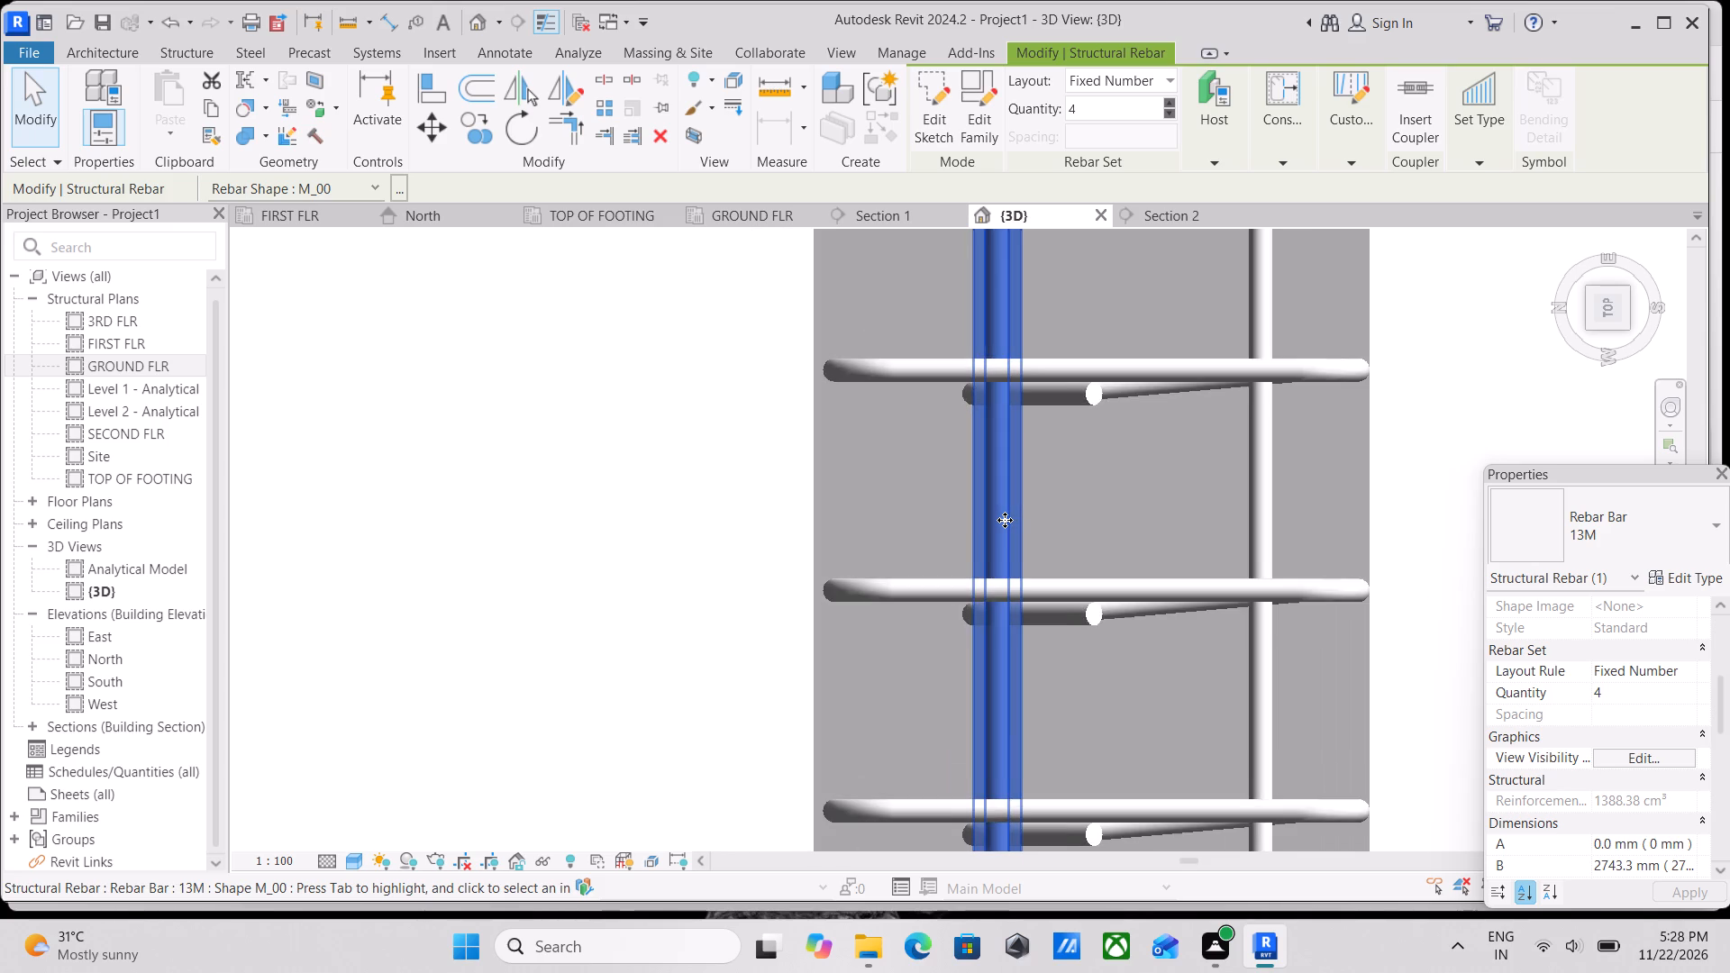
scroll(1005, 520, up, 2)
scroll(1005, 520, down, 3)
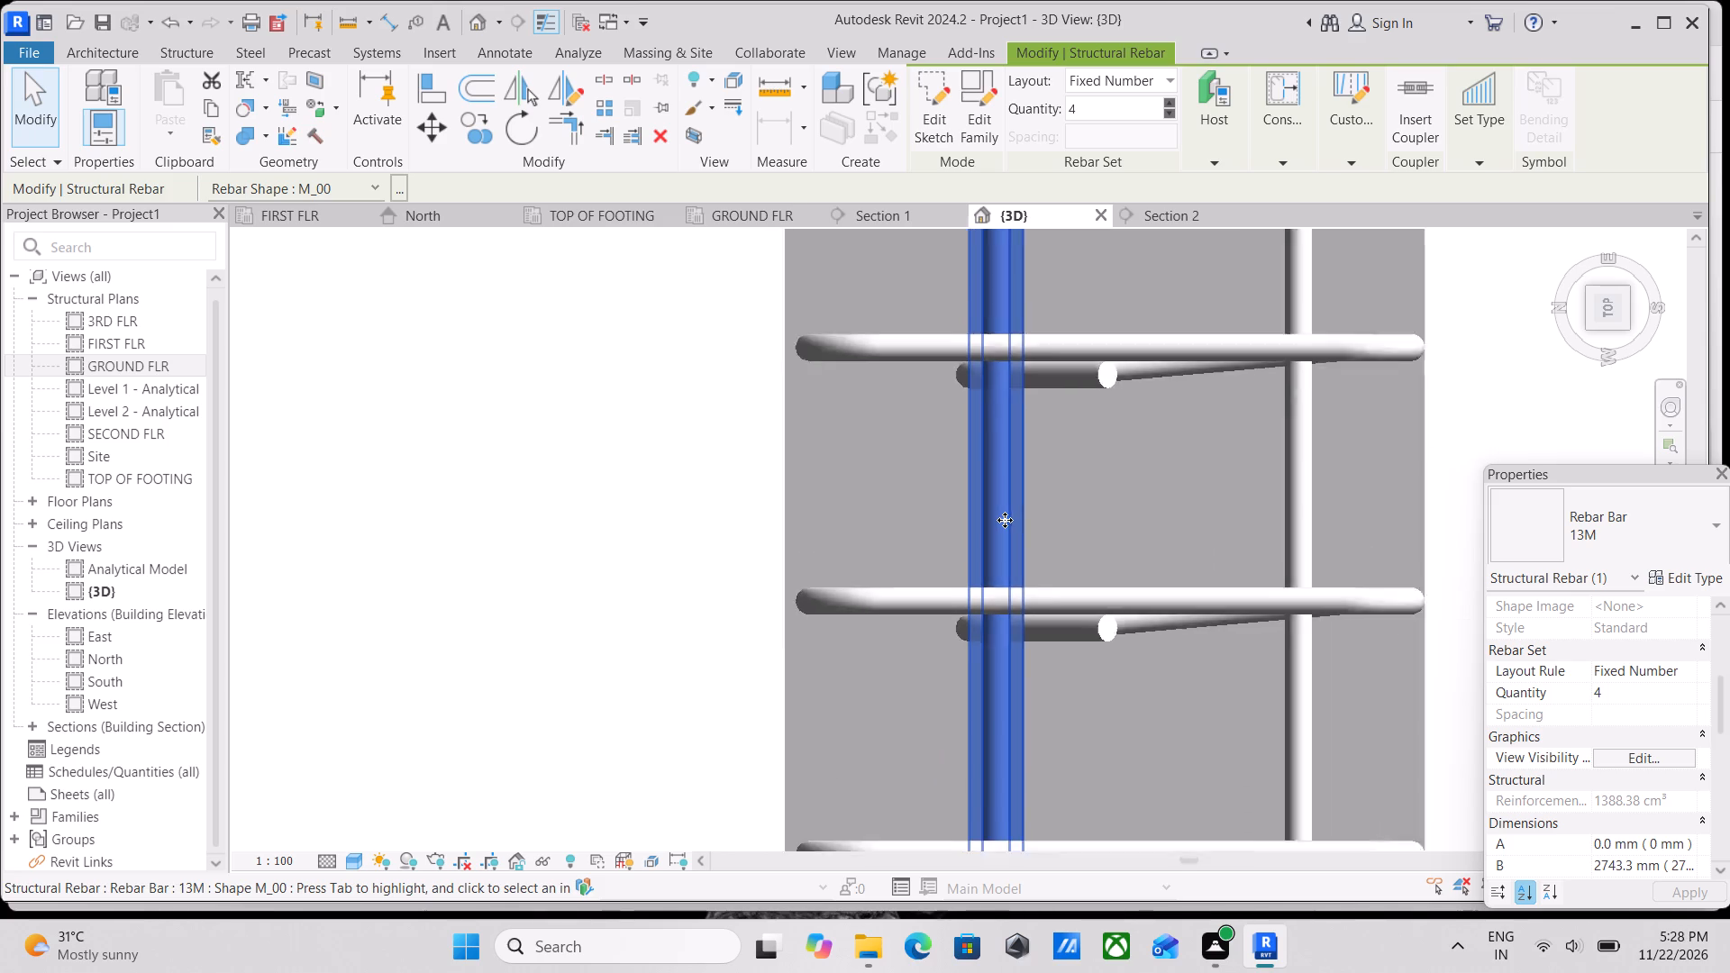
key(Left)
key(Left)
key(Left)
key(Left)
scroll(1005, 520, down, 4)
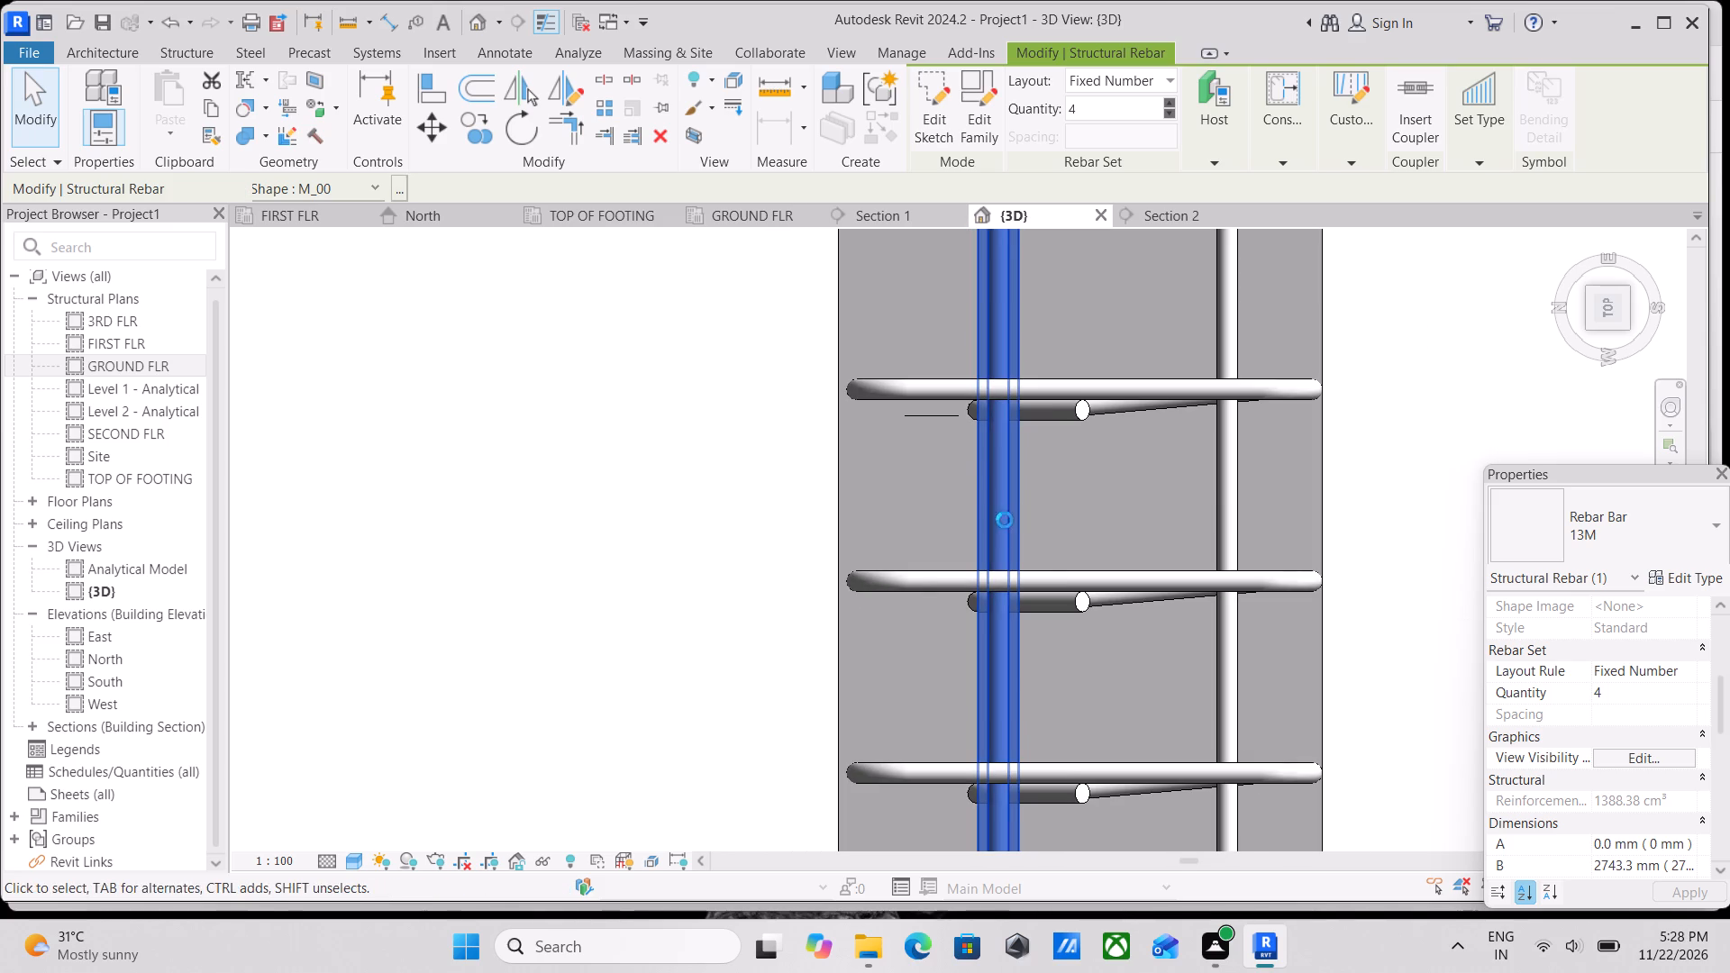
key(Left)
key(Left)
Nudge the 13M stirrup set in the grid 4 beam between B and C toward grid 3, past the beam's face.
scroll(1005, 520, down, 2)
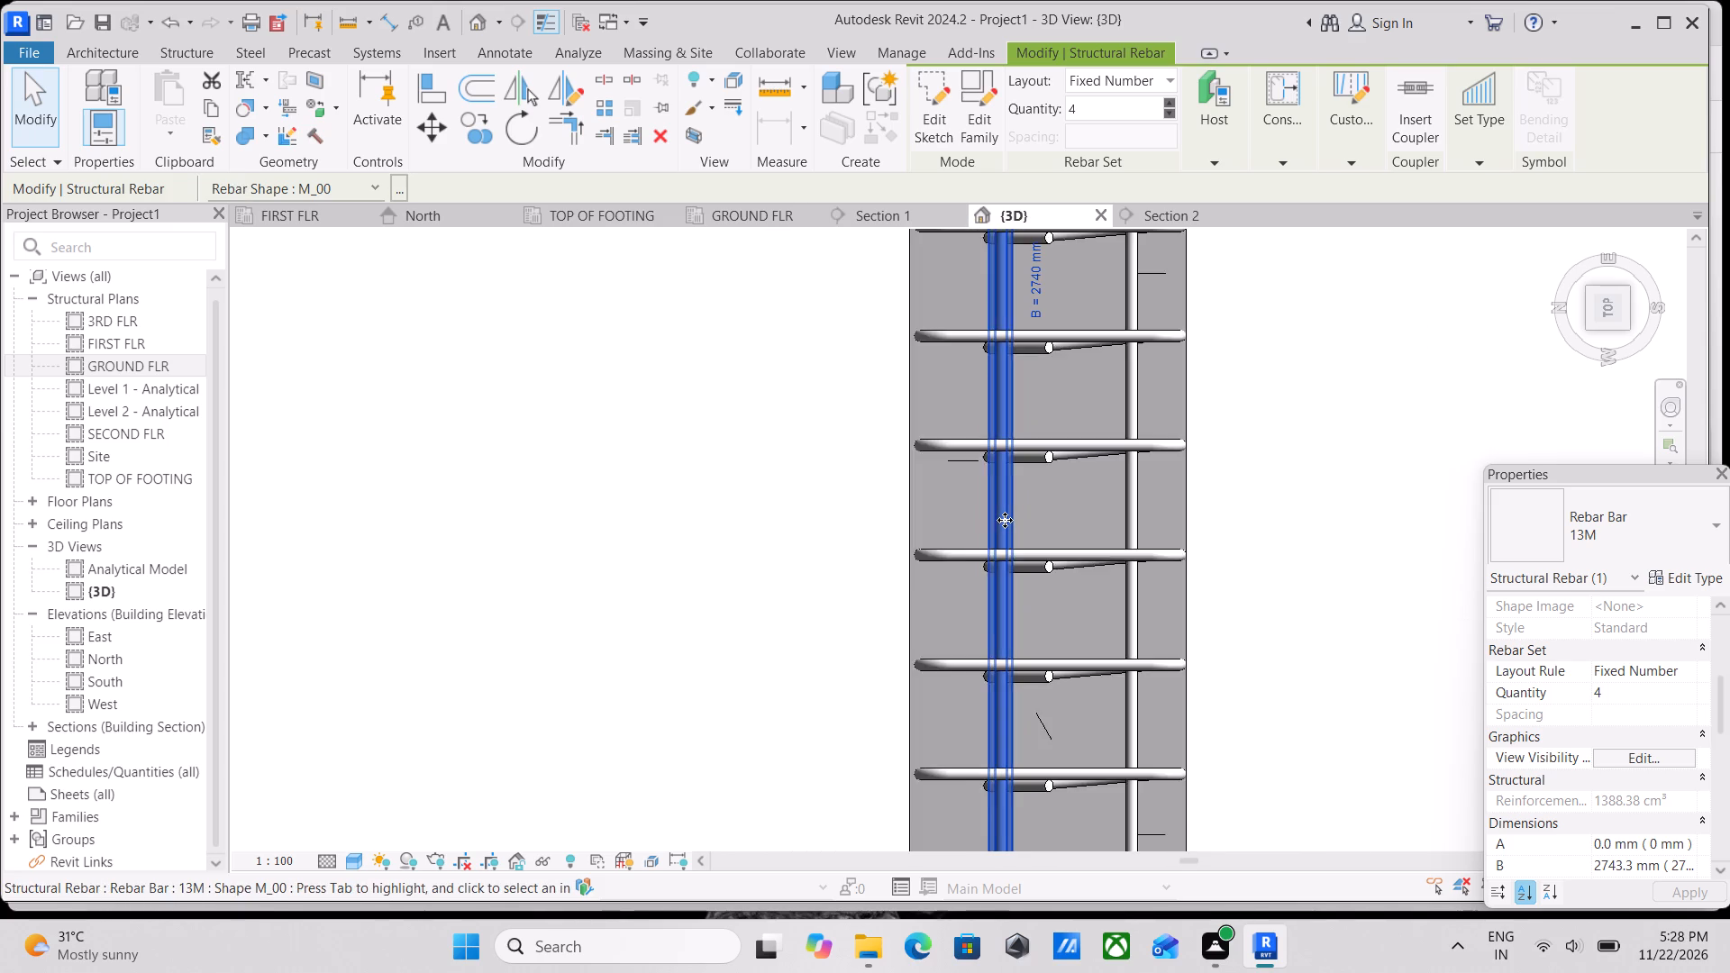
scroll(1005, 520, down, 4)
middle_drag(1034, 508, 1031, 558)
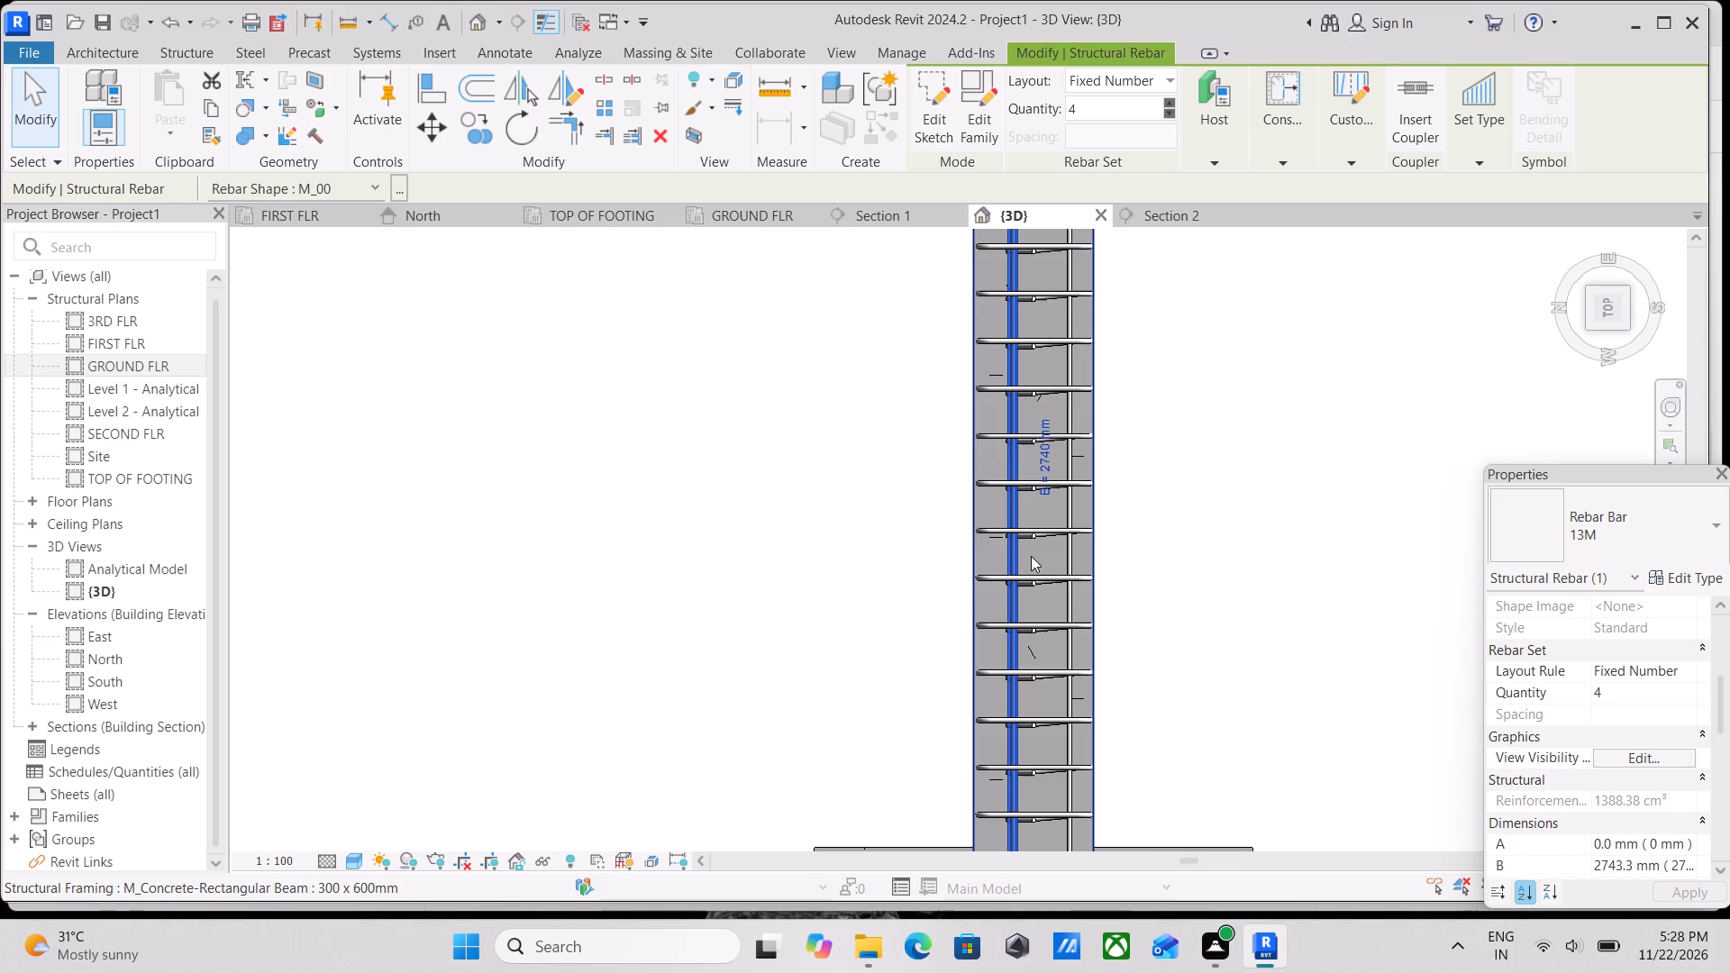
scroll(1031, 556, down, 10)
middle_drag(1030, 556, 1025, 554)
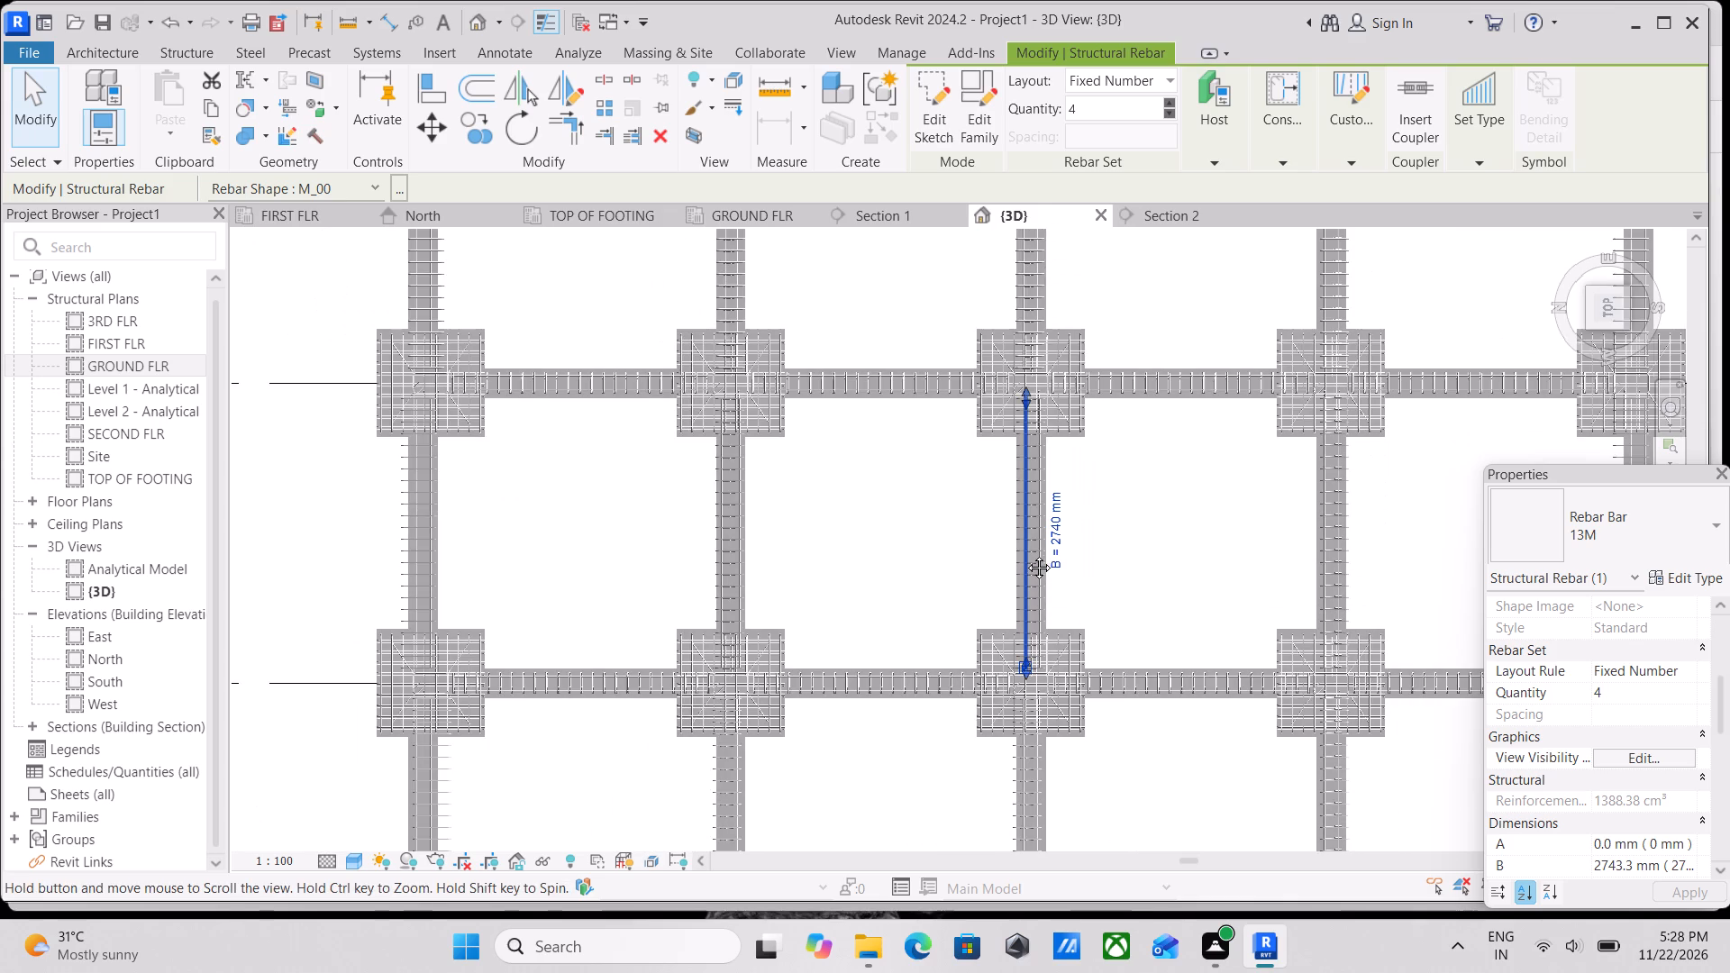
middle_drag(1025, 554, 996, 544)
scroll(1226, 531, up, 1)
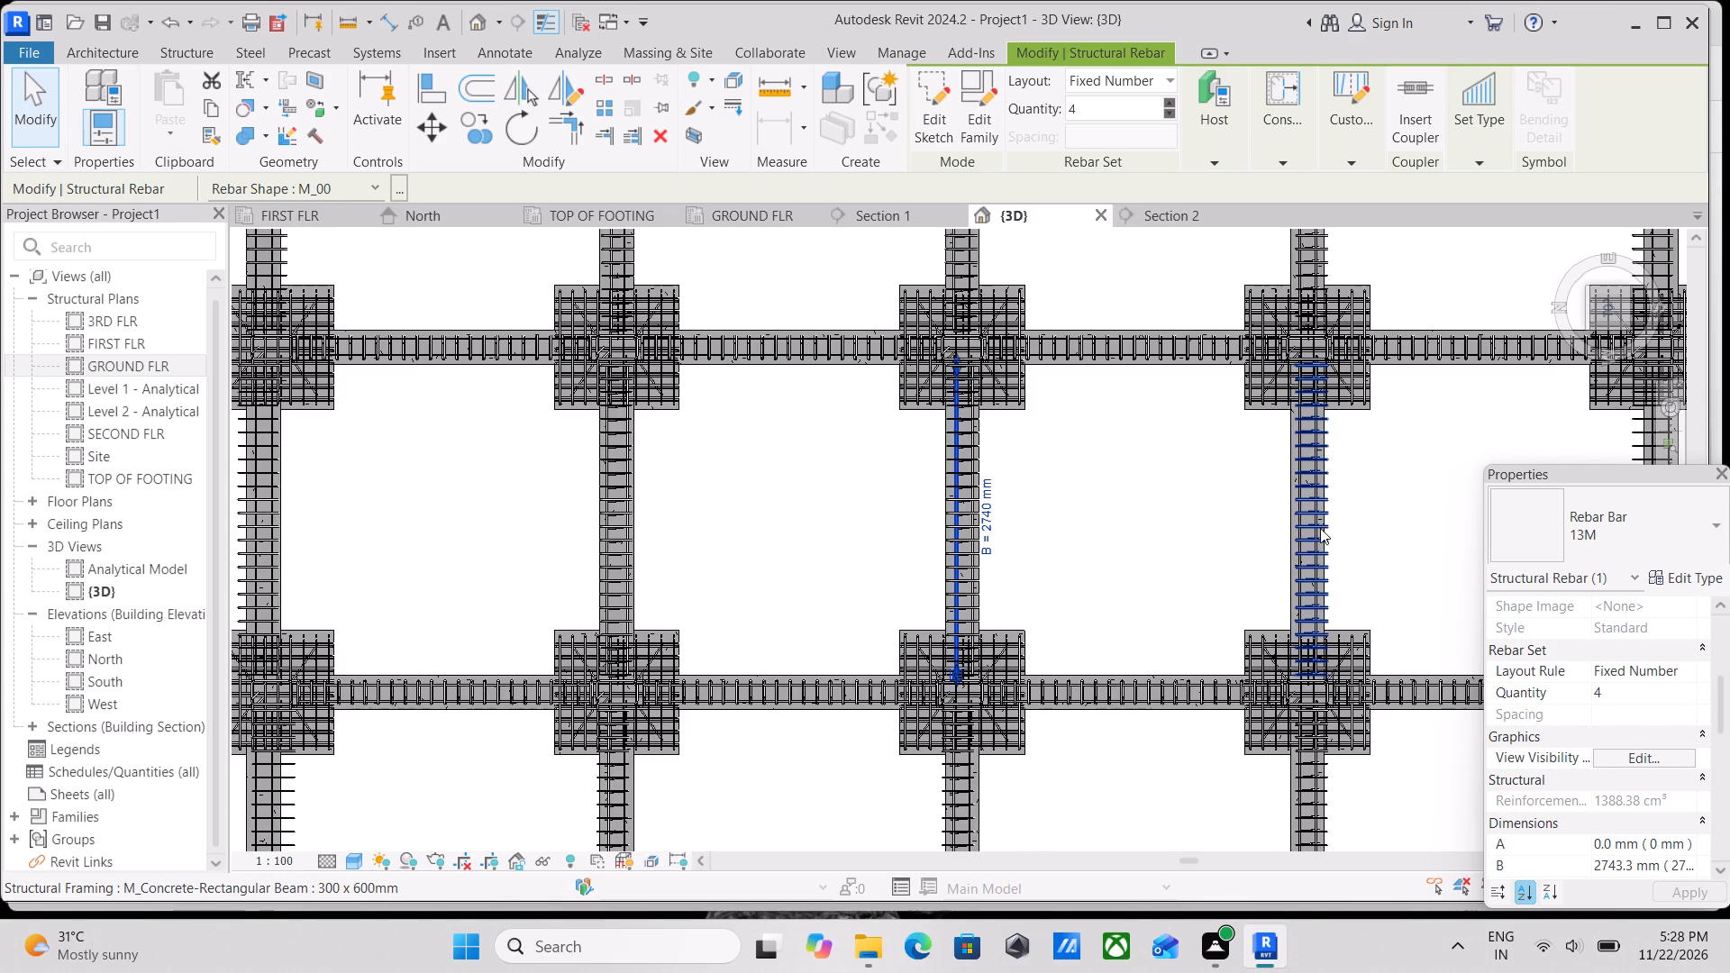
scroll(1337, 525, up, 7)
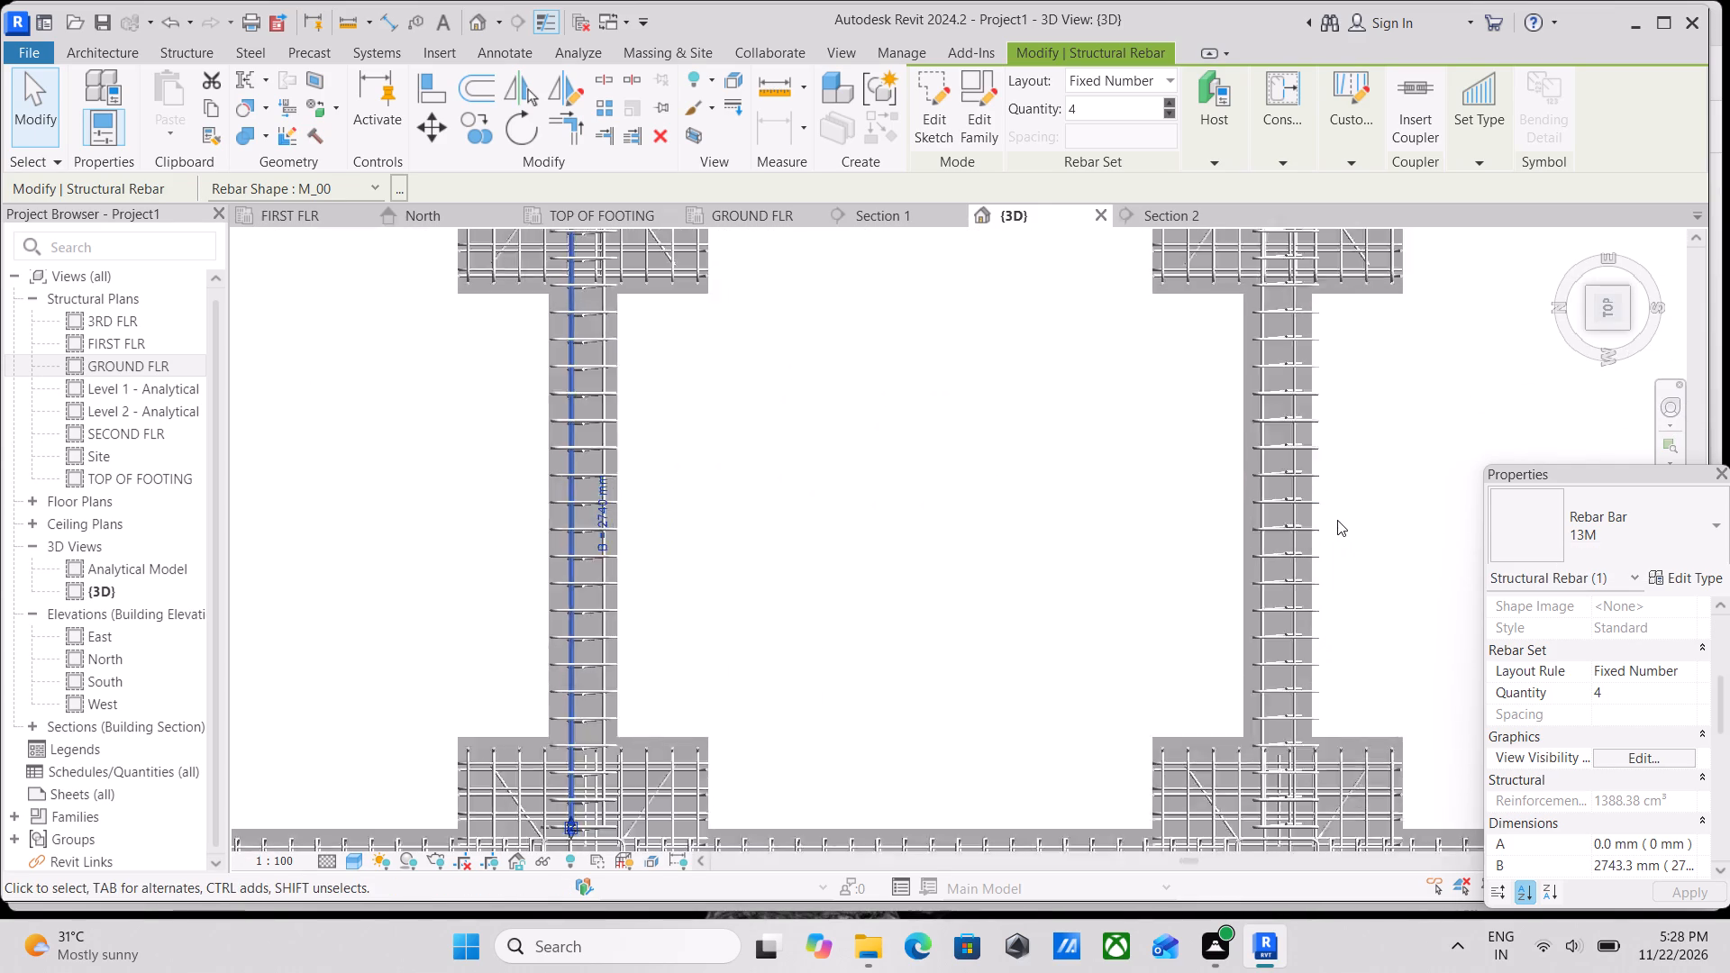
scroll(1337, 520, up, 5)
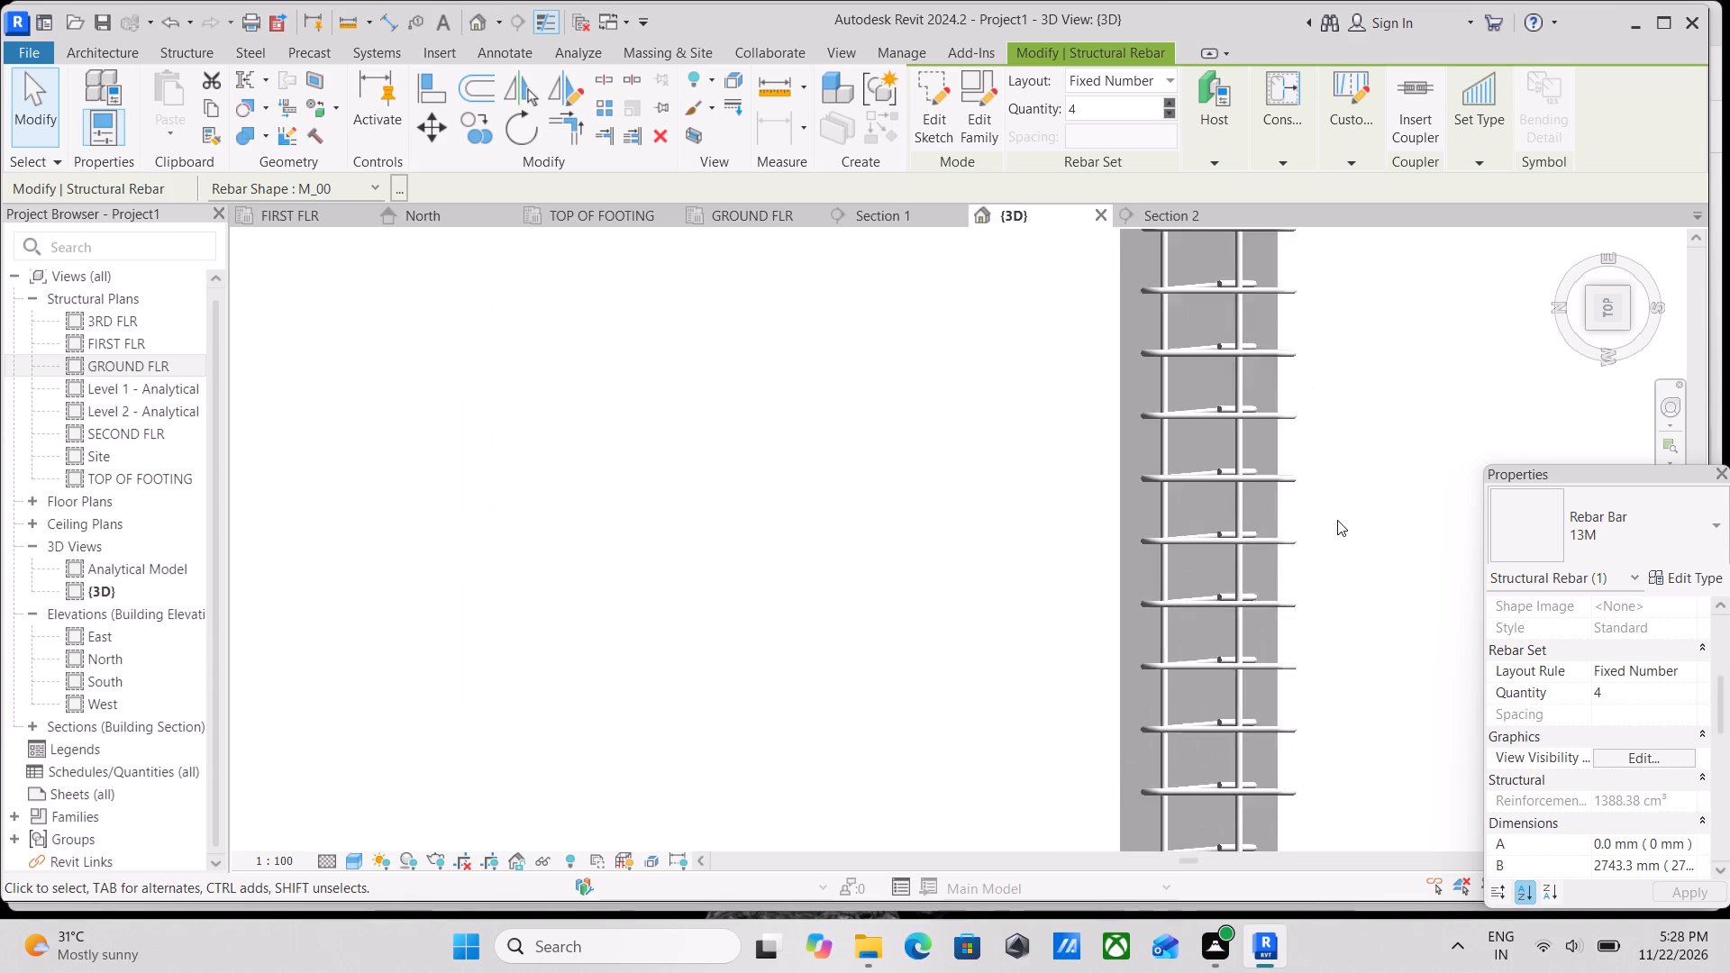
scroll(1337, 520, up, 6)
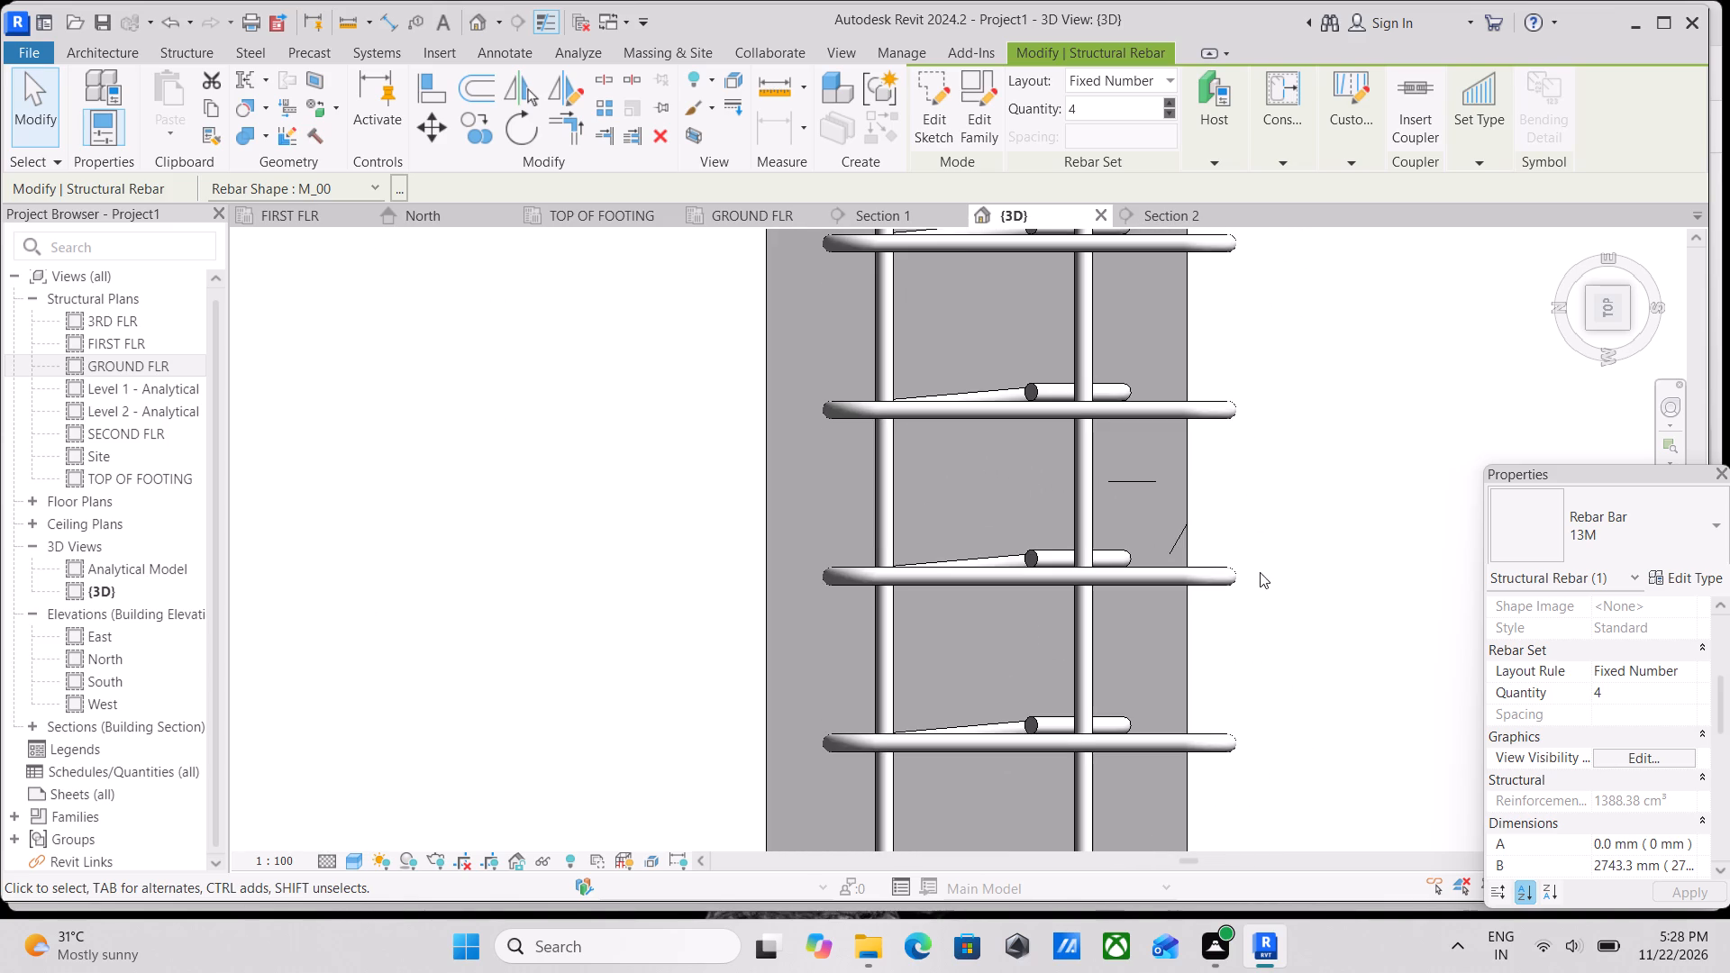
click(1237, 579)
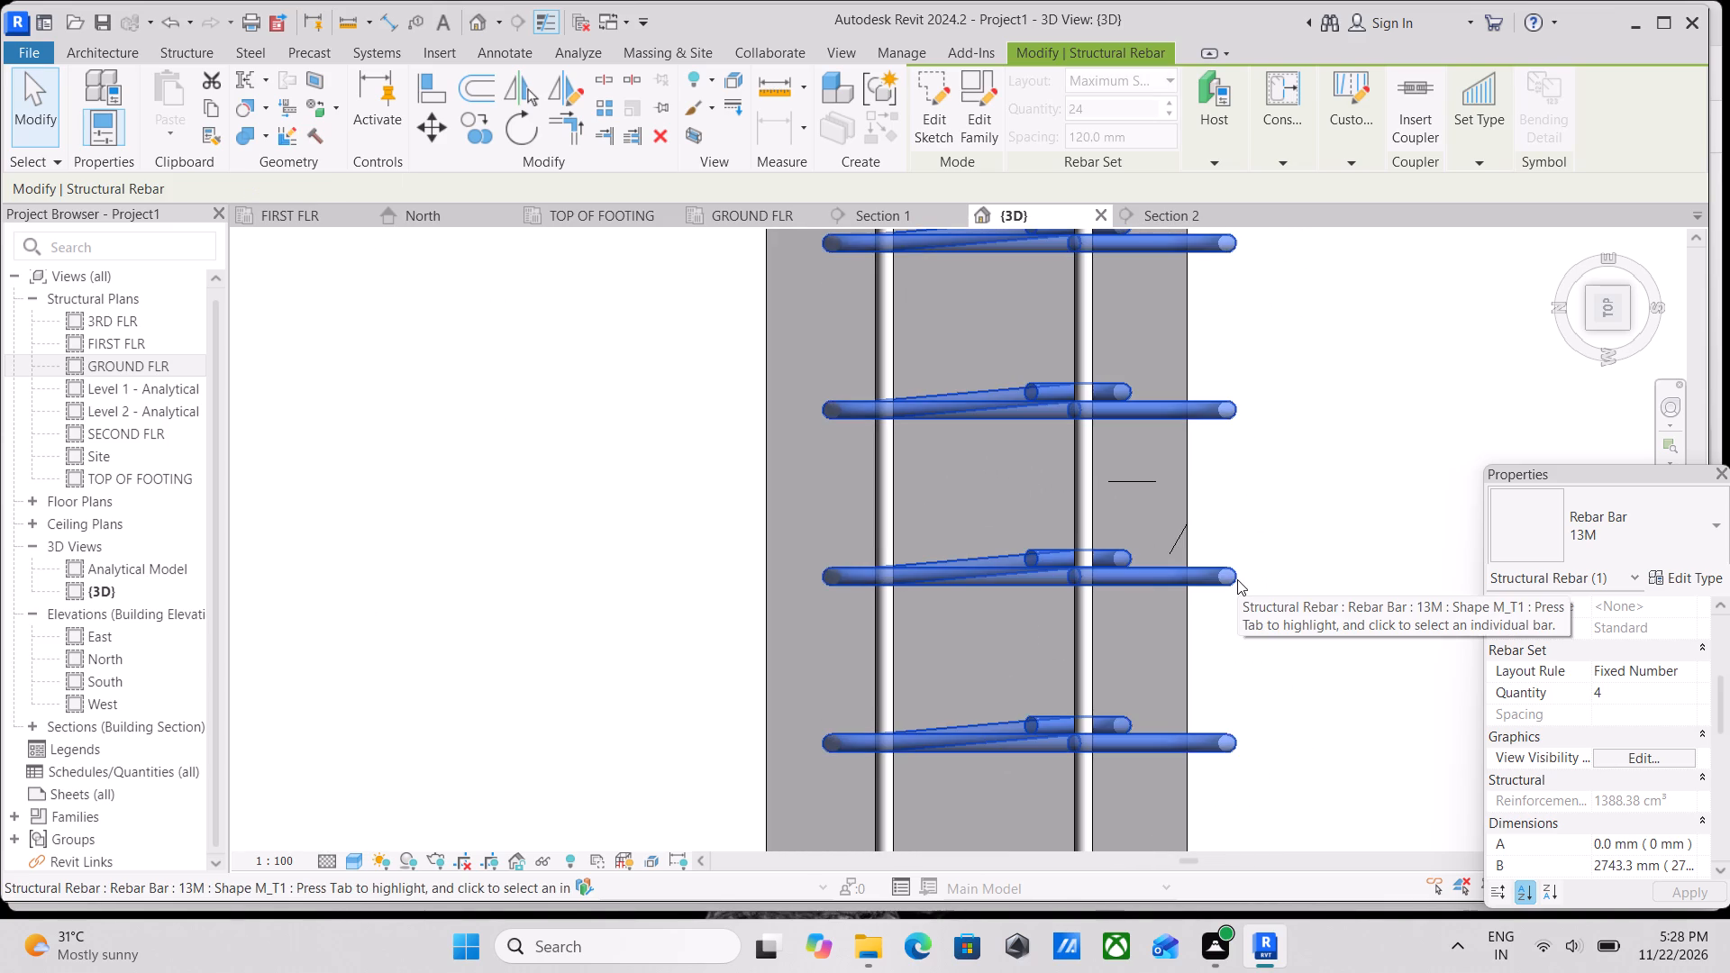
key(Left)
key(Left)
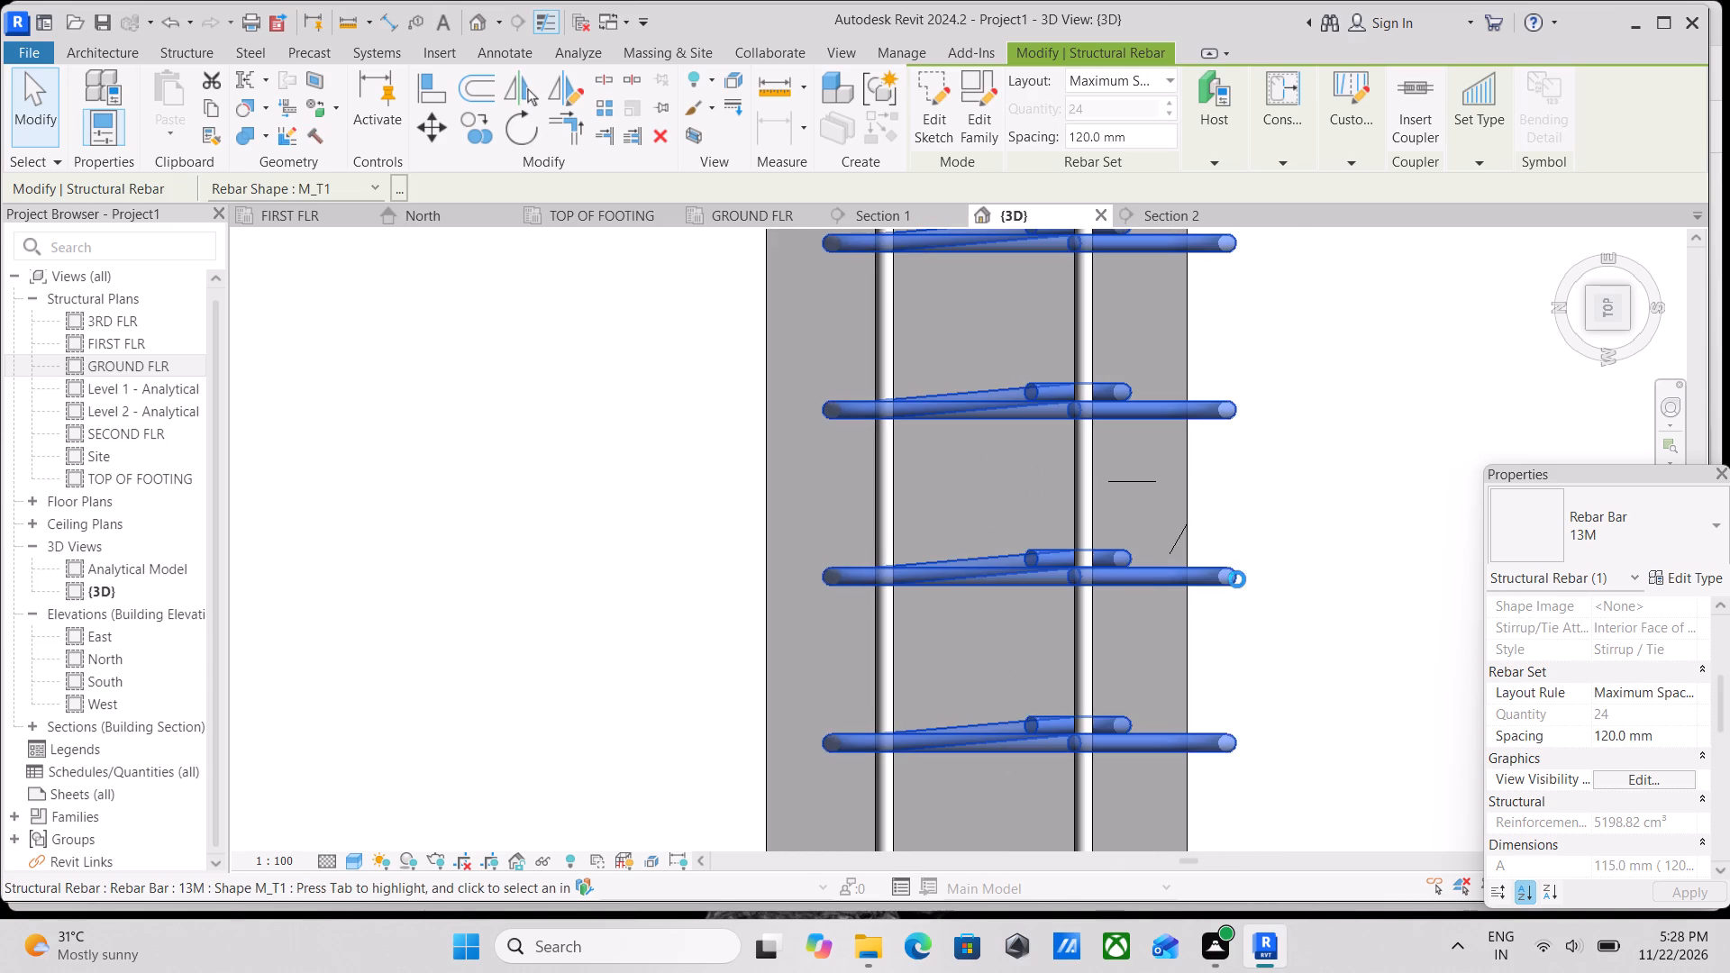
key(Left)
key(Left)
key(Left)
key(Left)
key(Left)
key(Left)
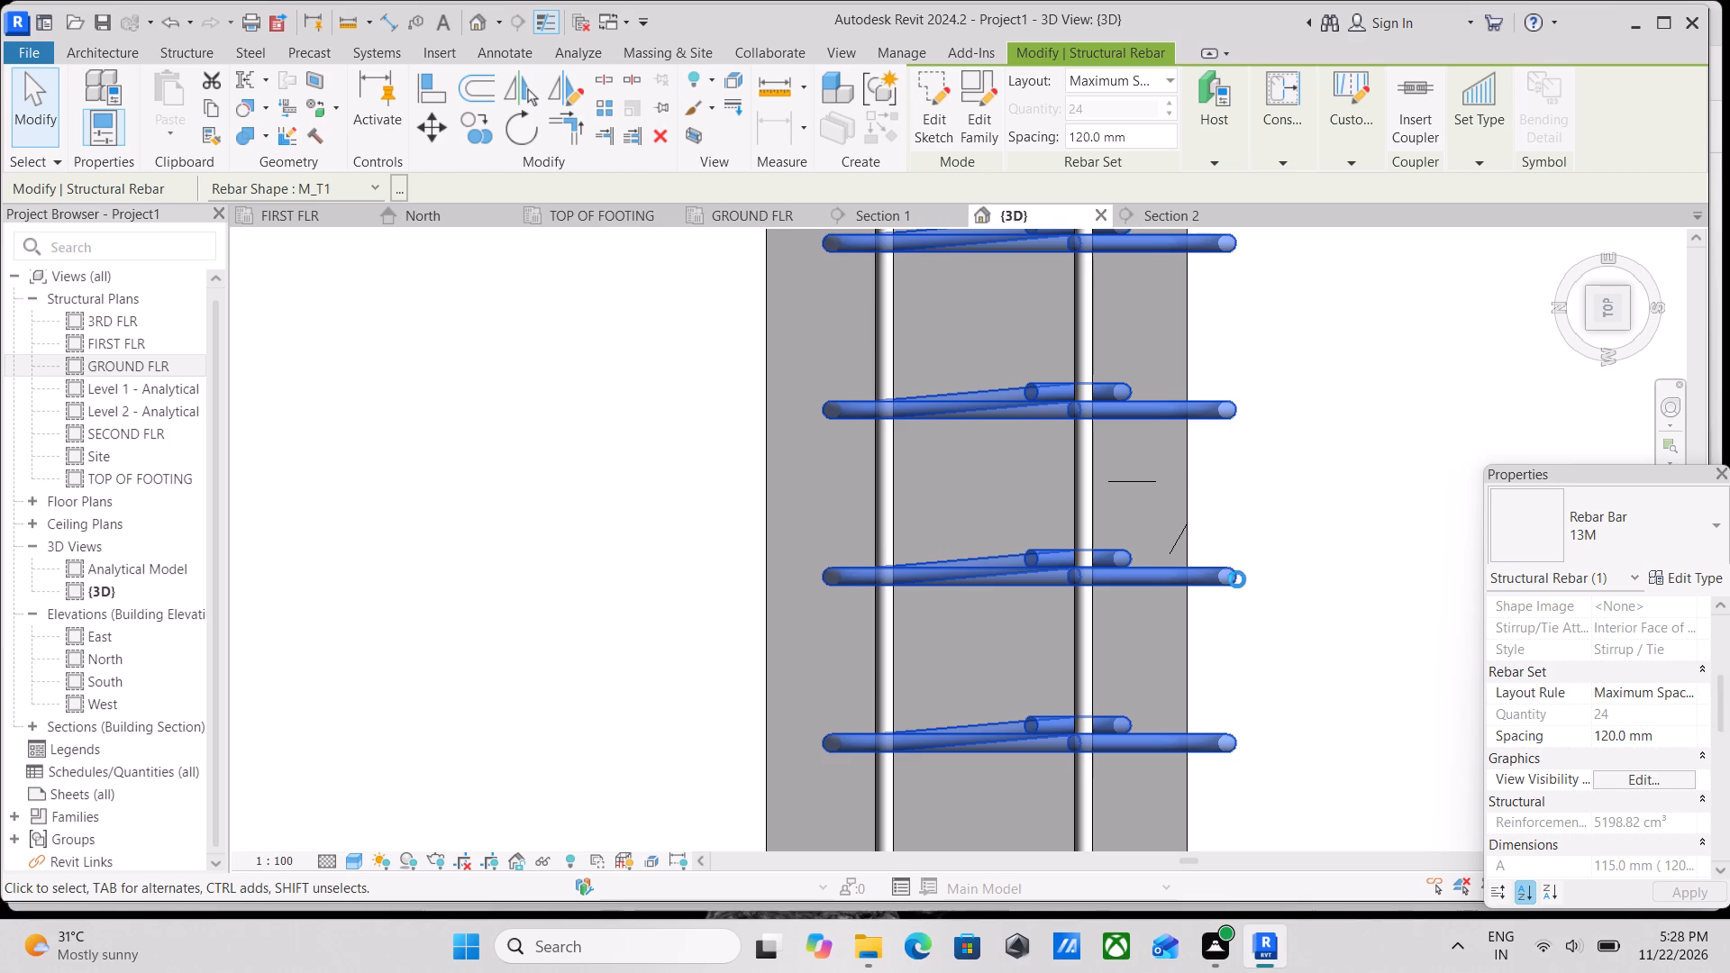
key(Left)
key(Left)
key(Left)
key(Left)
key(Left)
key(Left)
key(Left)
scroll(1215, 592, down, 7)
key(Left)
key(Left)
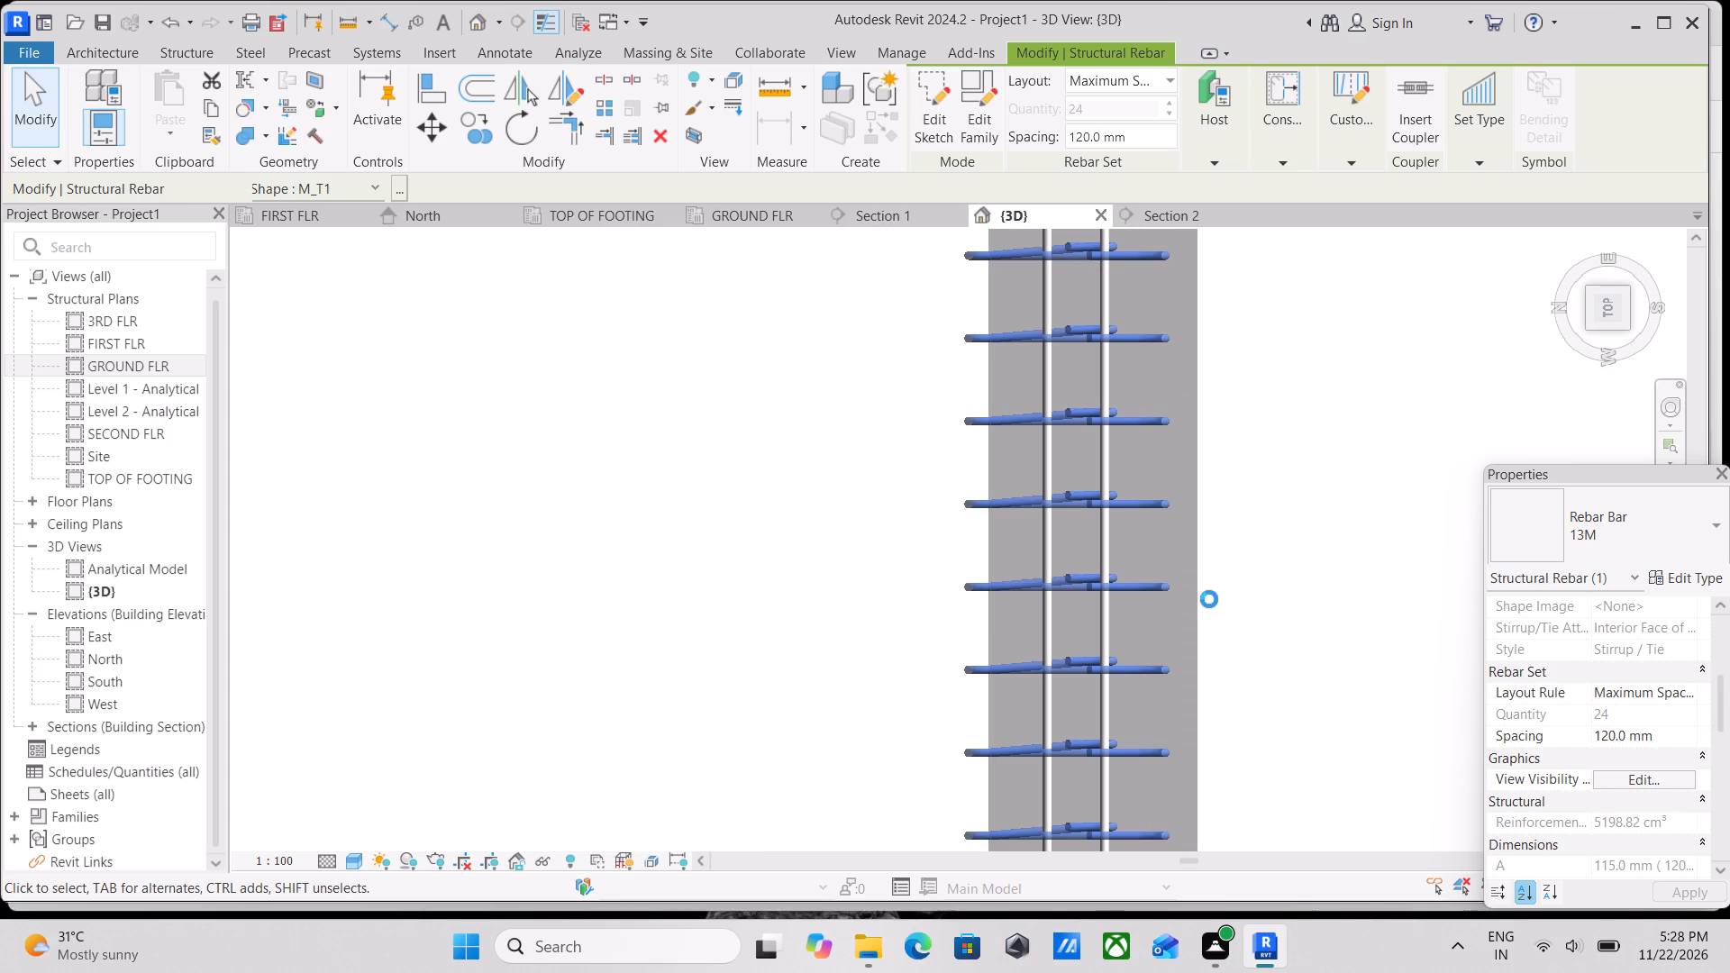
key(Left)
key(Left)
key(Left)
key(Left)
Nudge the grid 4 beam's stirrup set nine increments back toward grid 5 so it fits within the beam width.
key(Right)
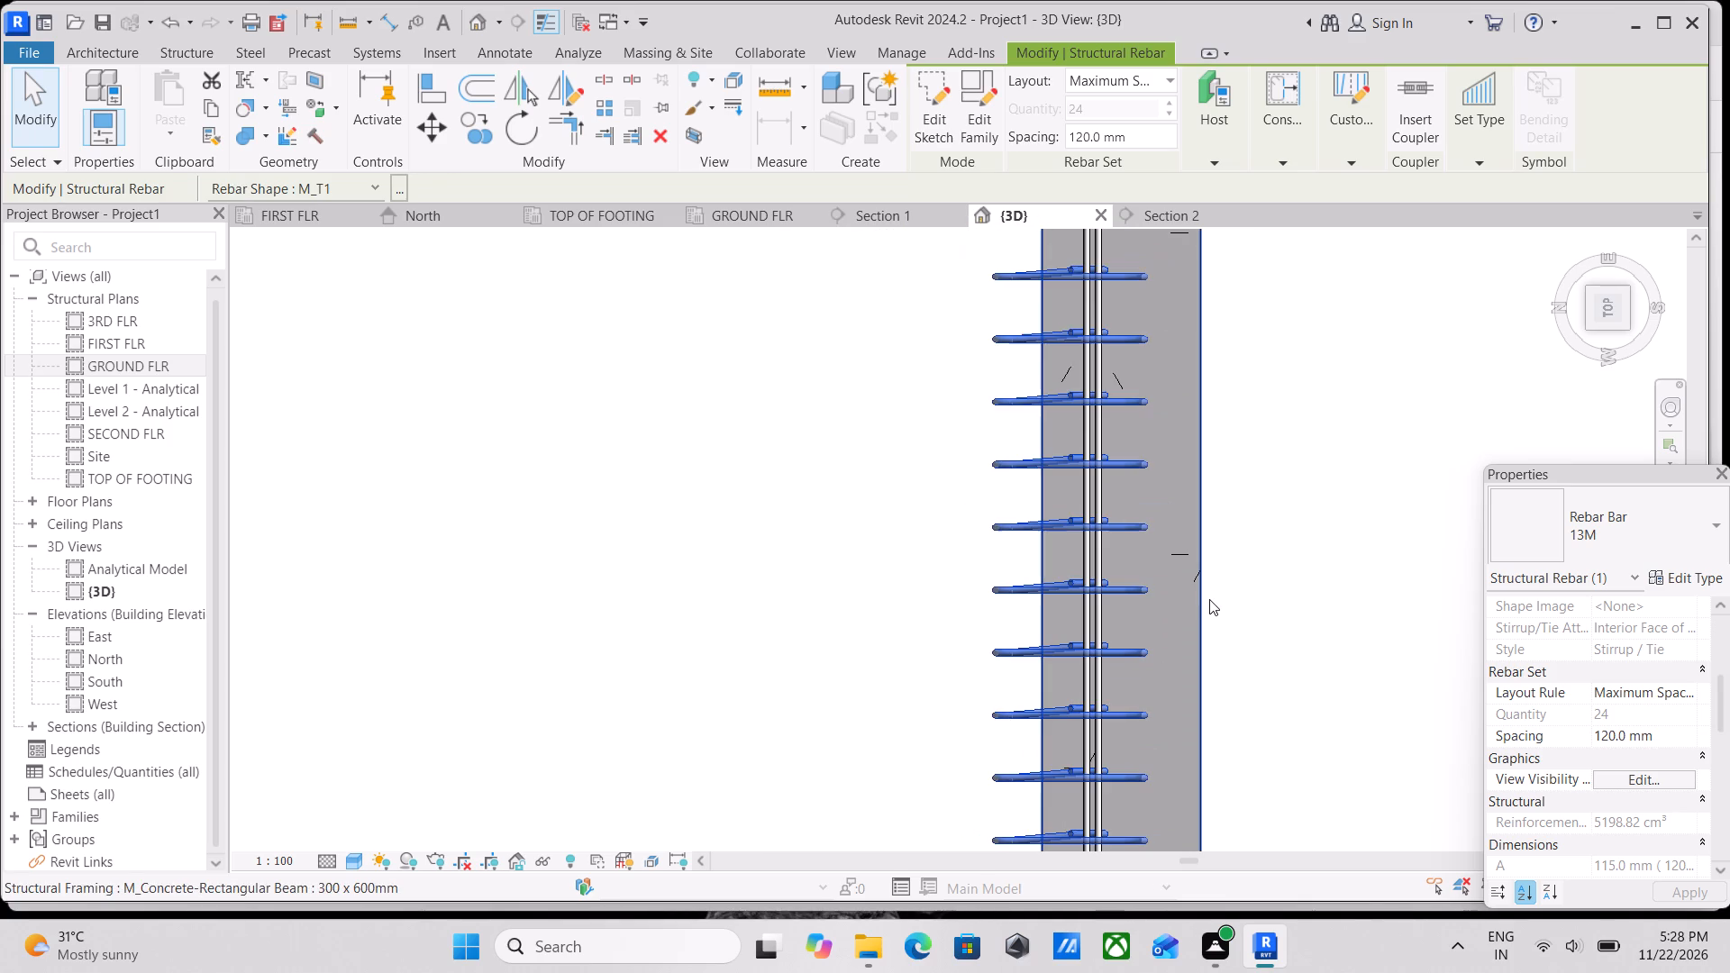
key(Right)
key(Right)
key(Right)
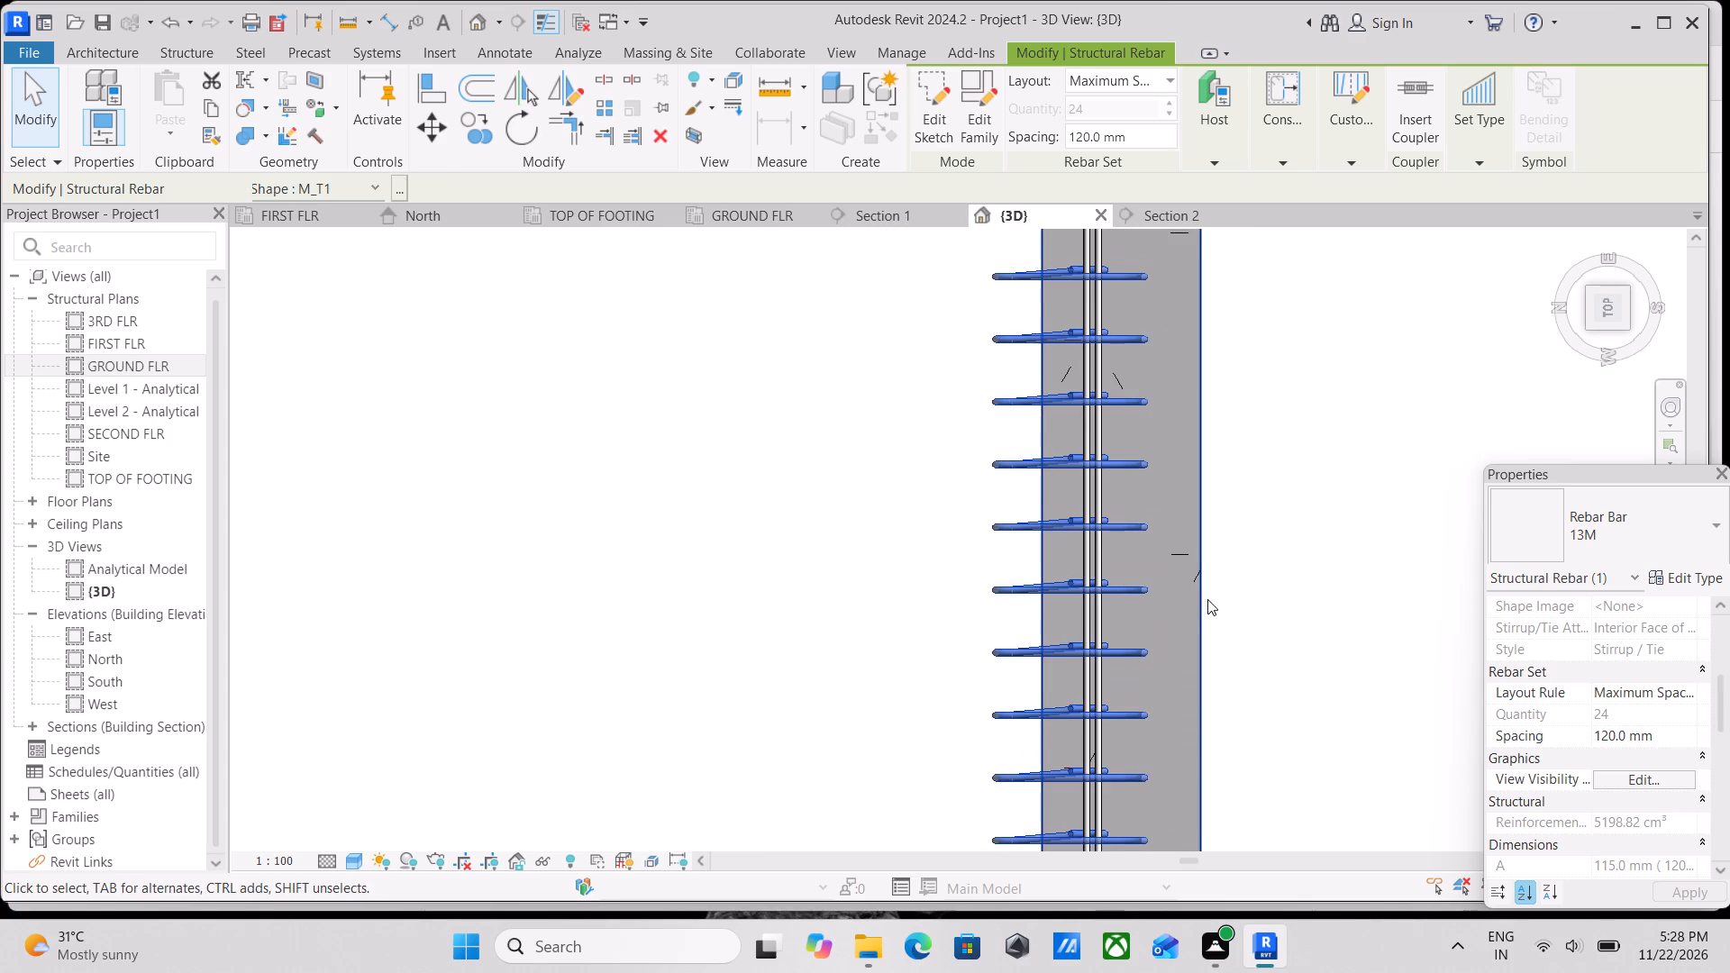
key(Right)
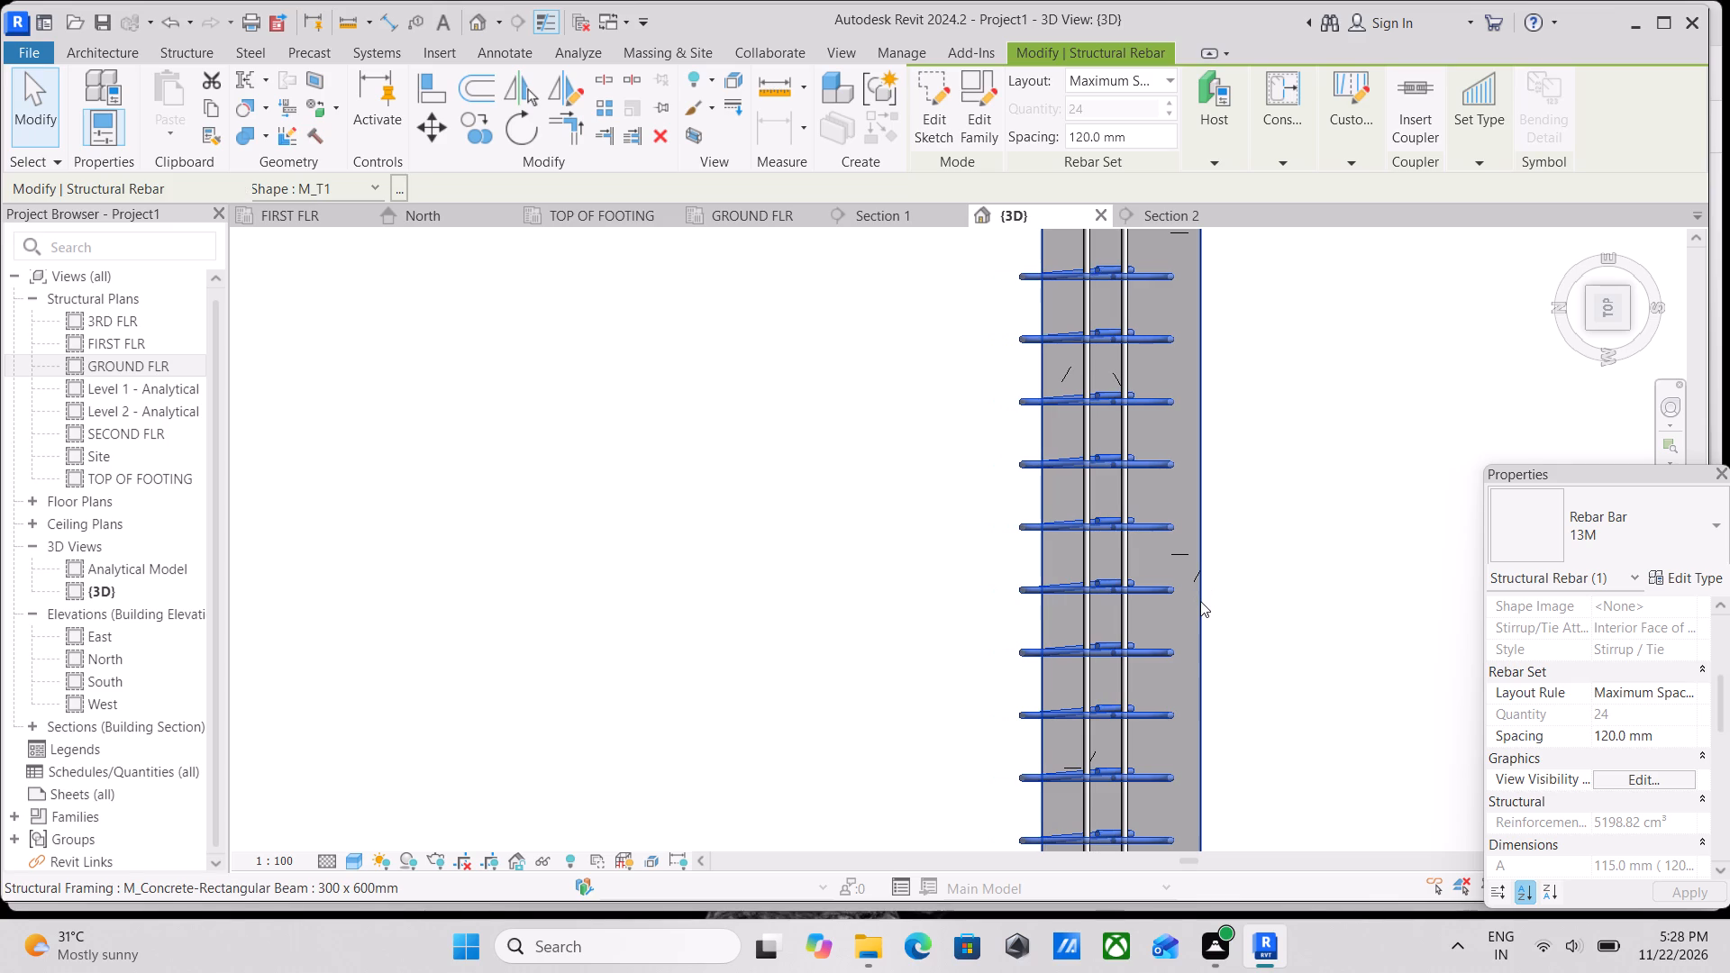
key(Right)
key(Right)
key(Right)
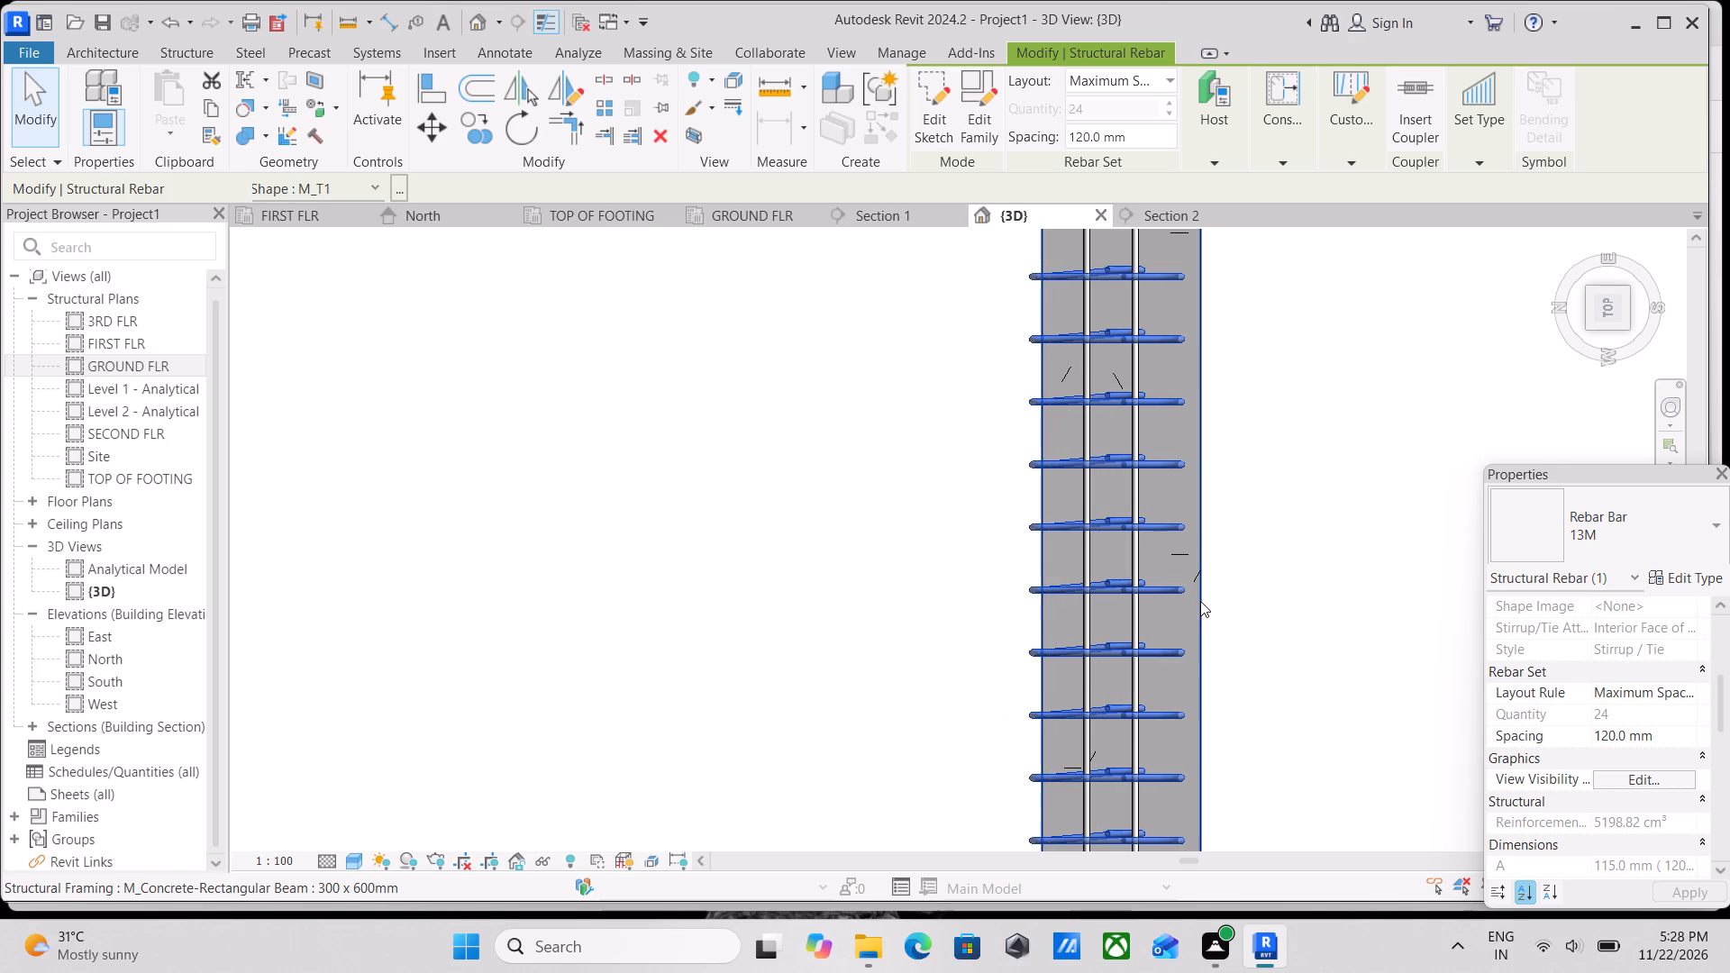
key(Right)
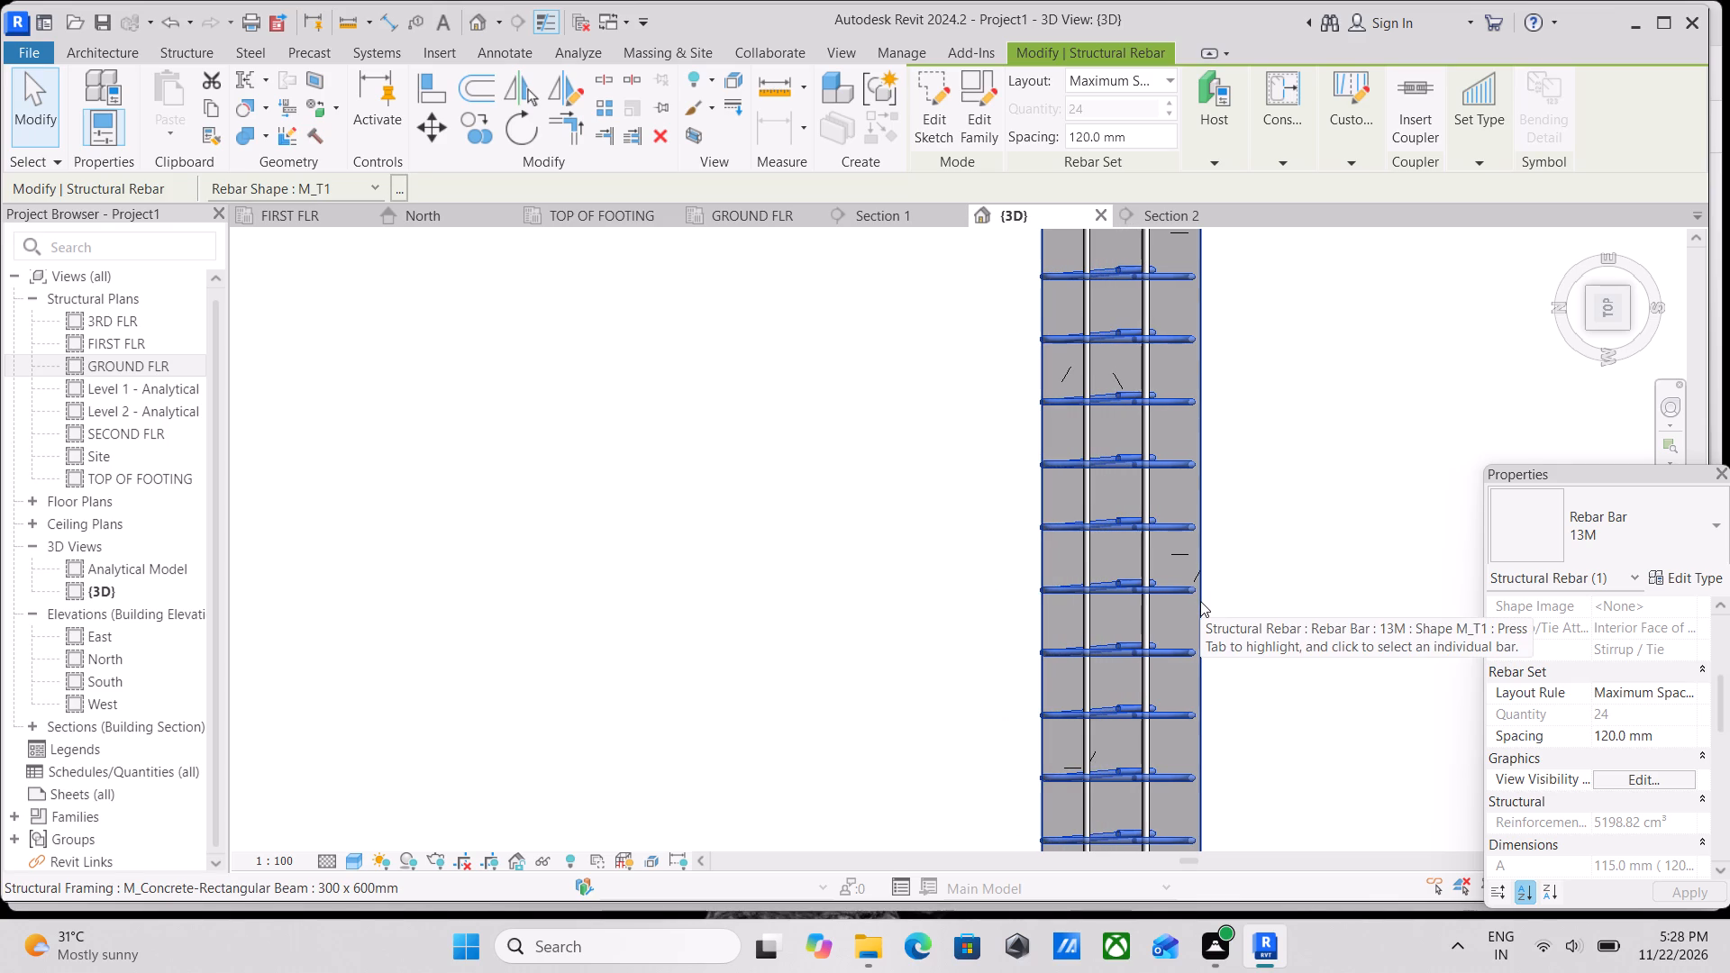
Nudge the 13M longitudinal bar set on the grid 5 side of the grid 4 beam four increments toward grid 5.
scroll(1157, 615, up, 1)
click(1141, 630)
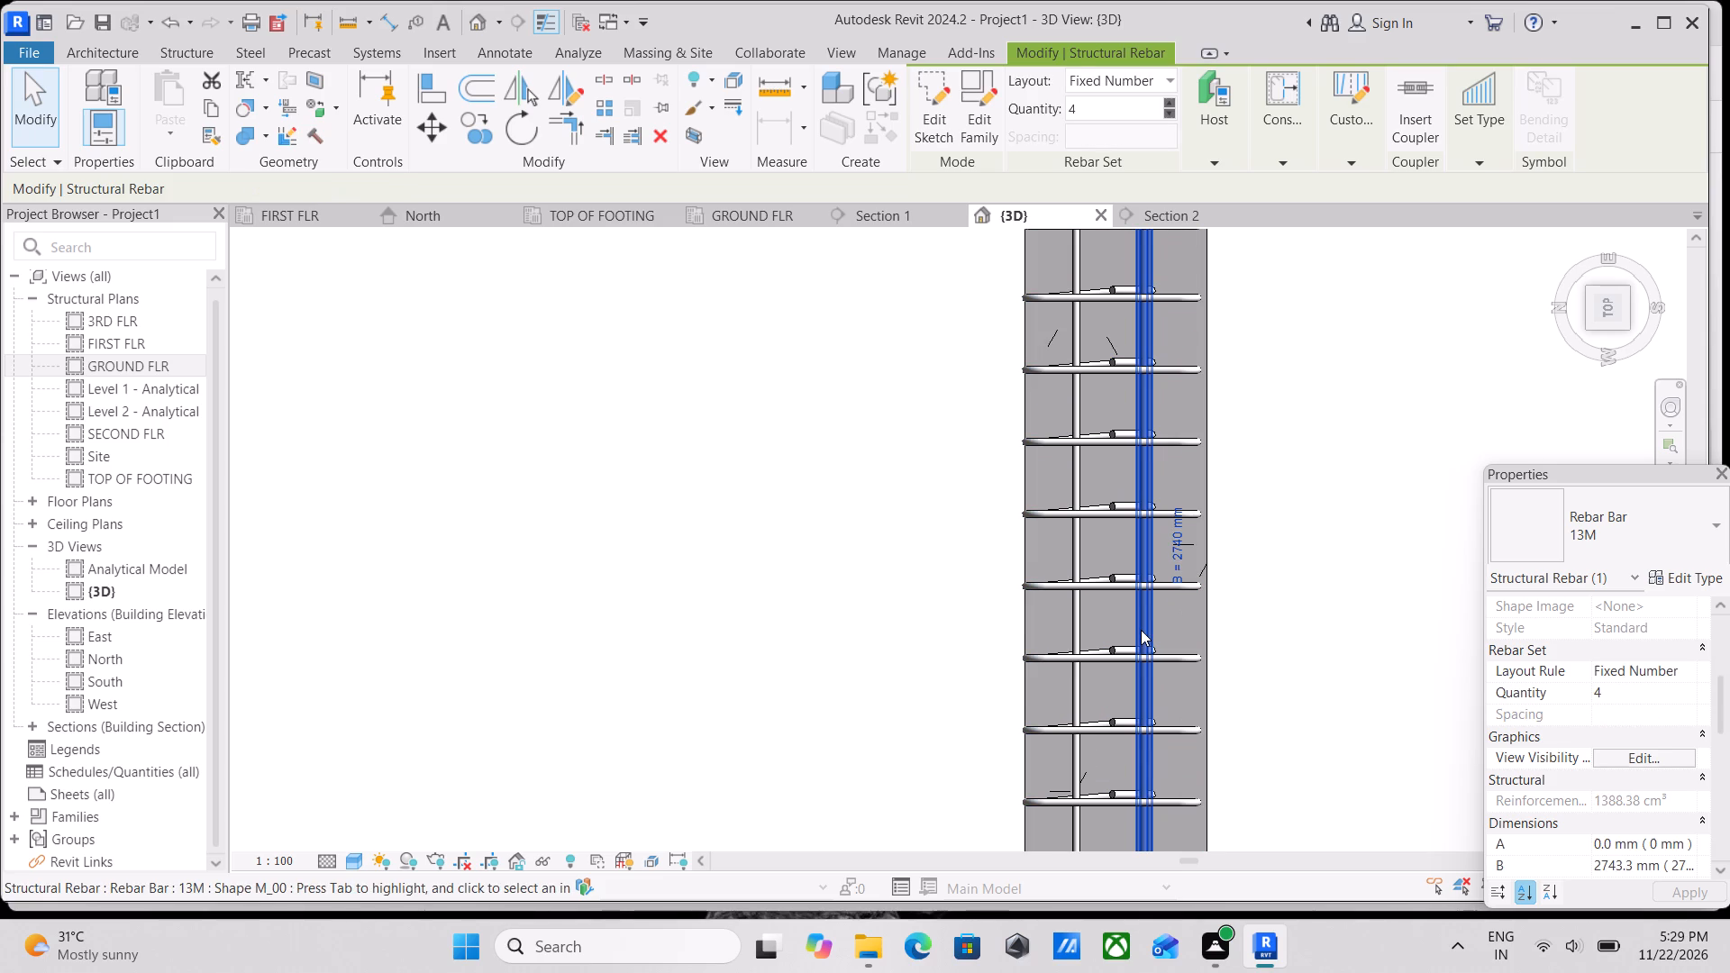
key(Right)
key(Right)
key(Right)
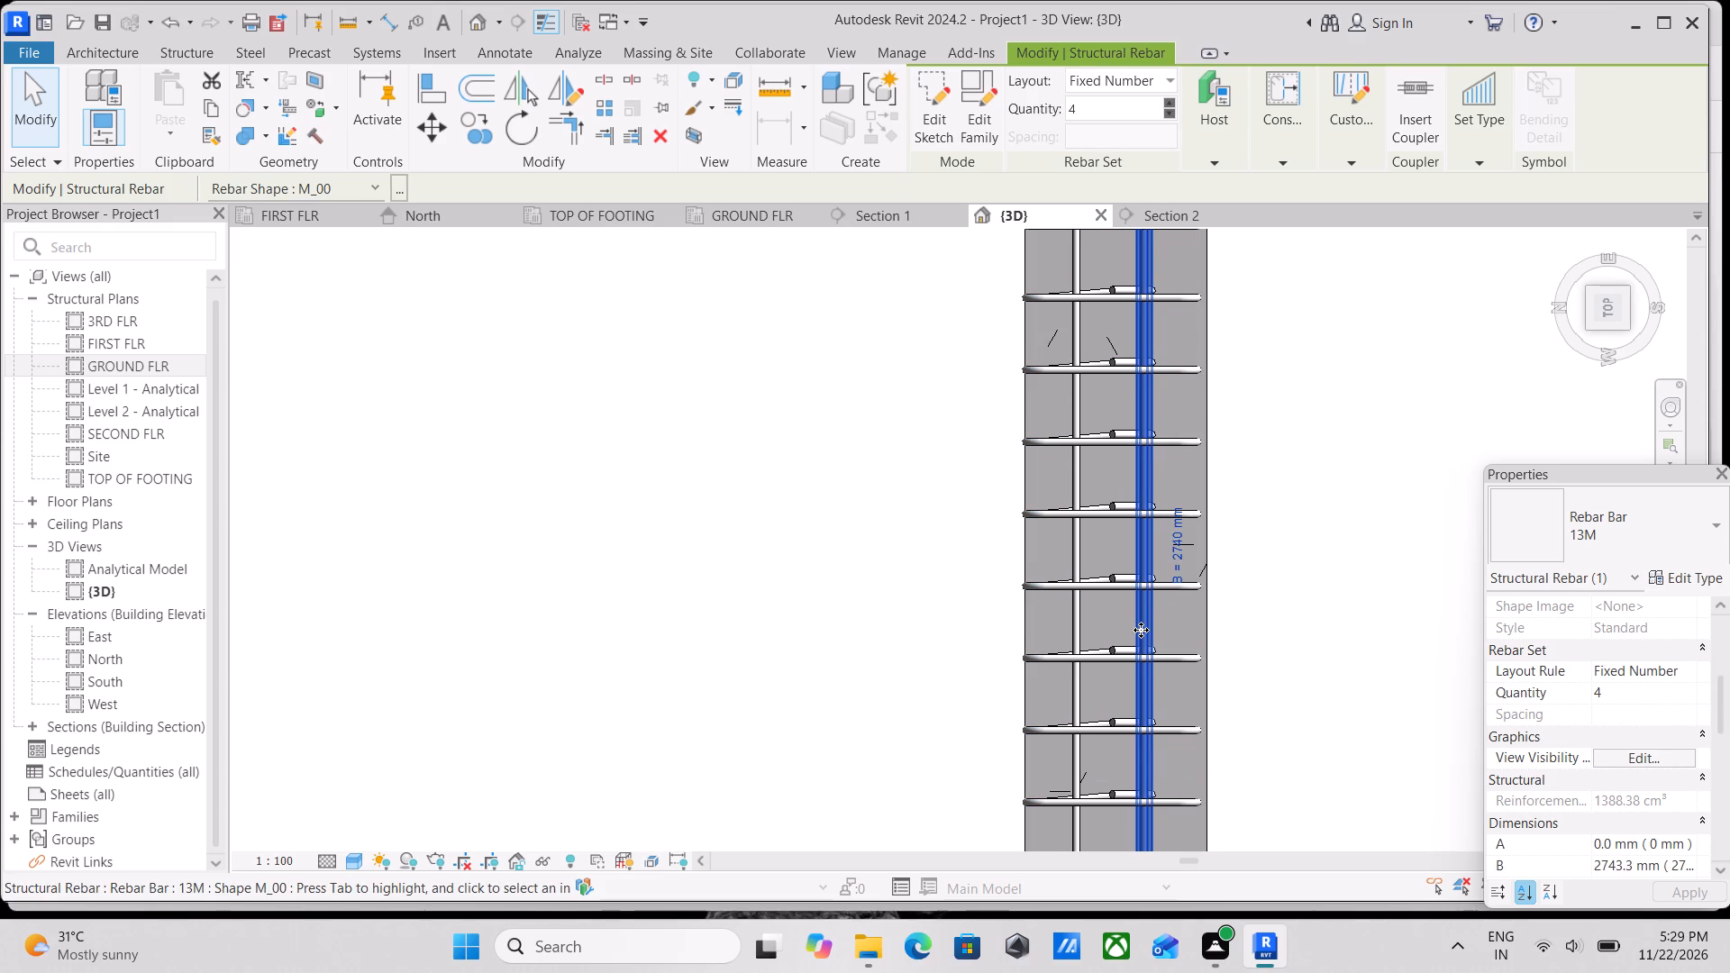
key(Right)
scroll(1141, 630, down, 11)
key(Escape)
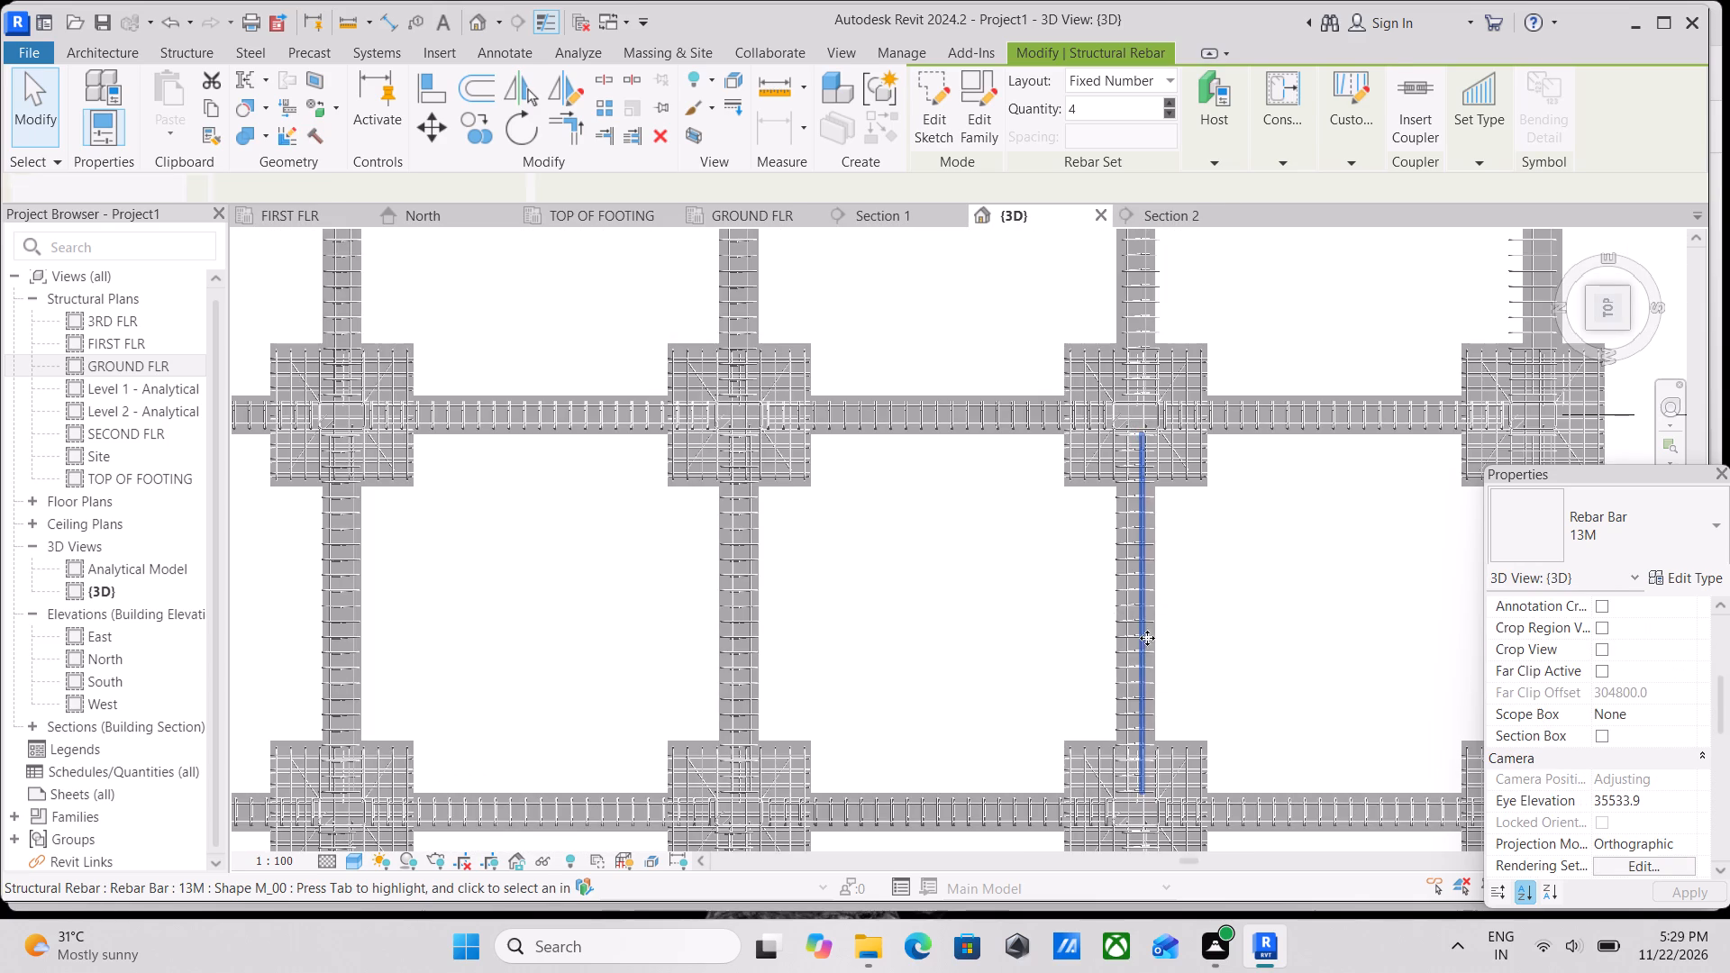
Nudge the 13M stirrup set in the grid 5 beam of the bay adjoining B–C eight increments away from grid 4.
scroll(1237, 587, down, 4)
middle_drag(1237, 587, 1216, 578)
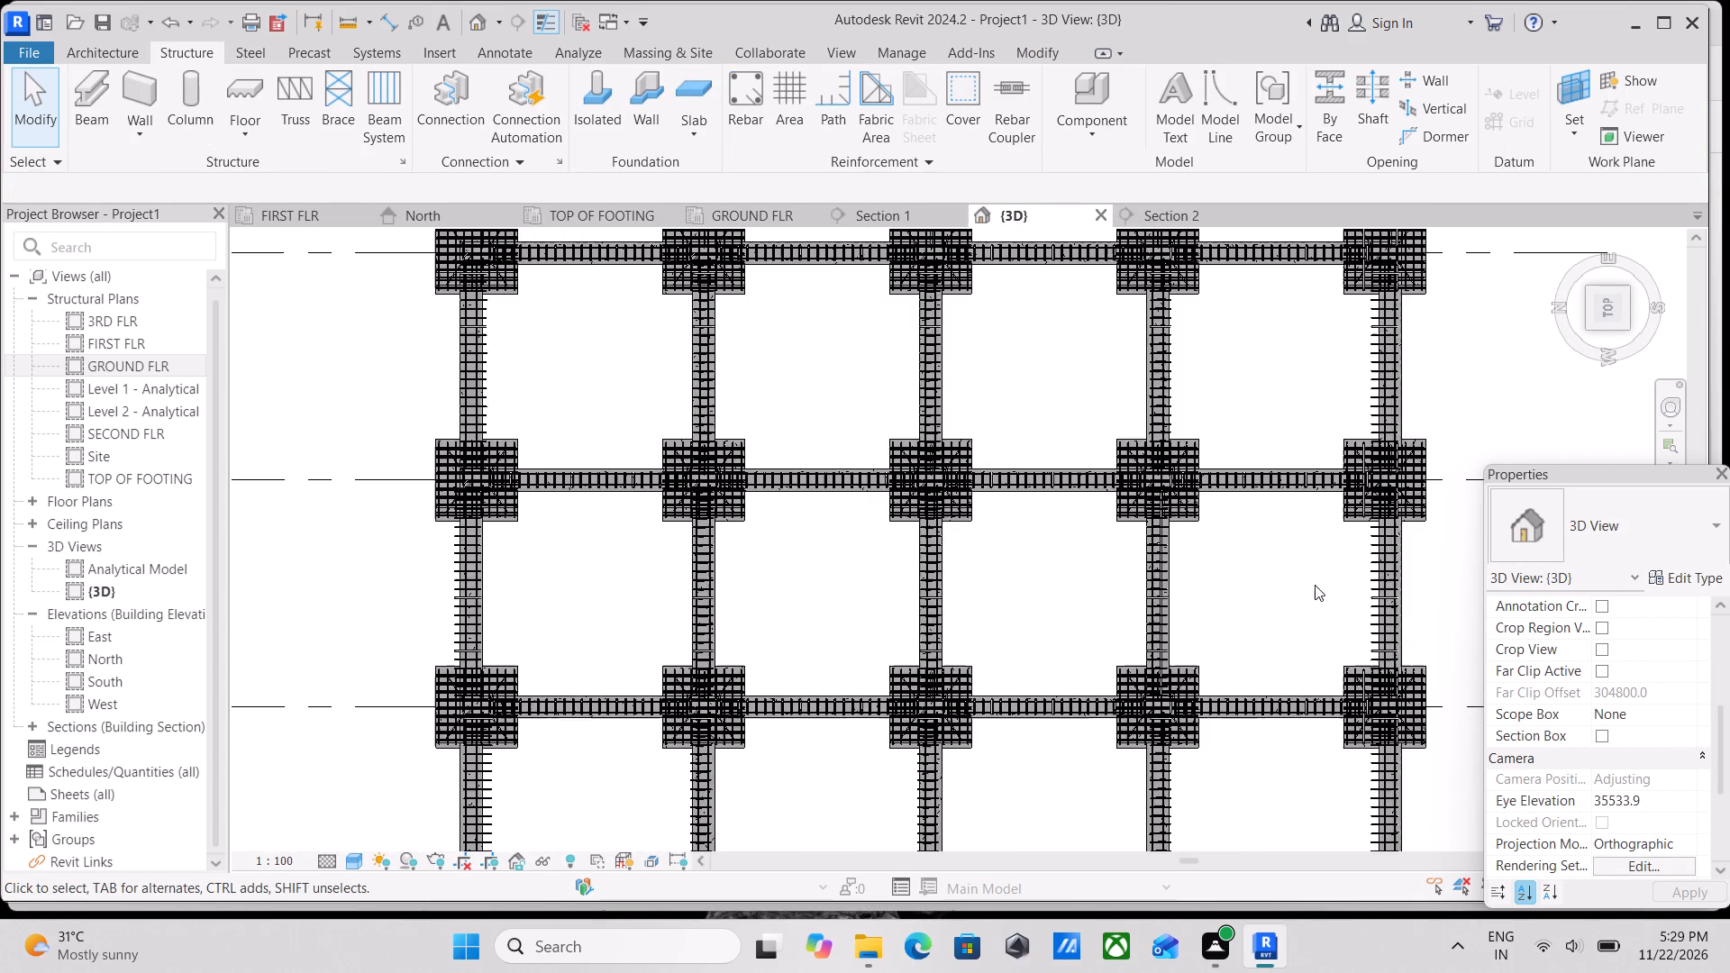
middle_drag(1315, 586, 1178, 622)
scroll(1271, 383, up, 10)
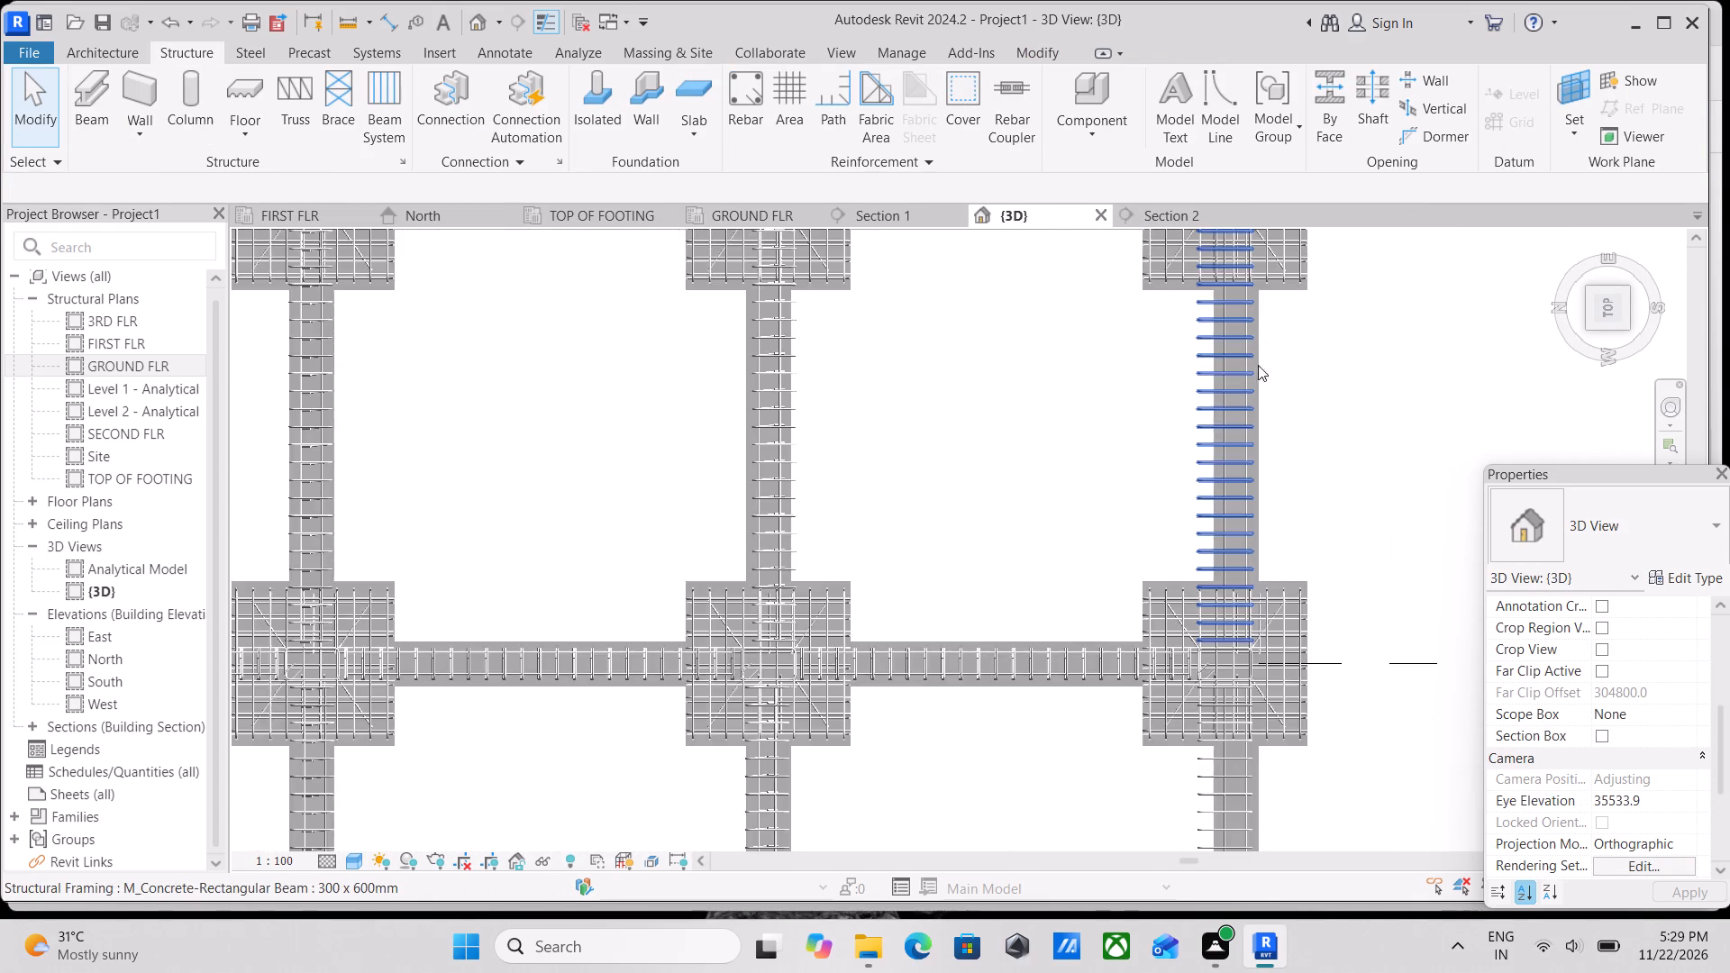
click(1163, 434)
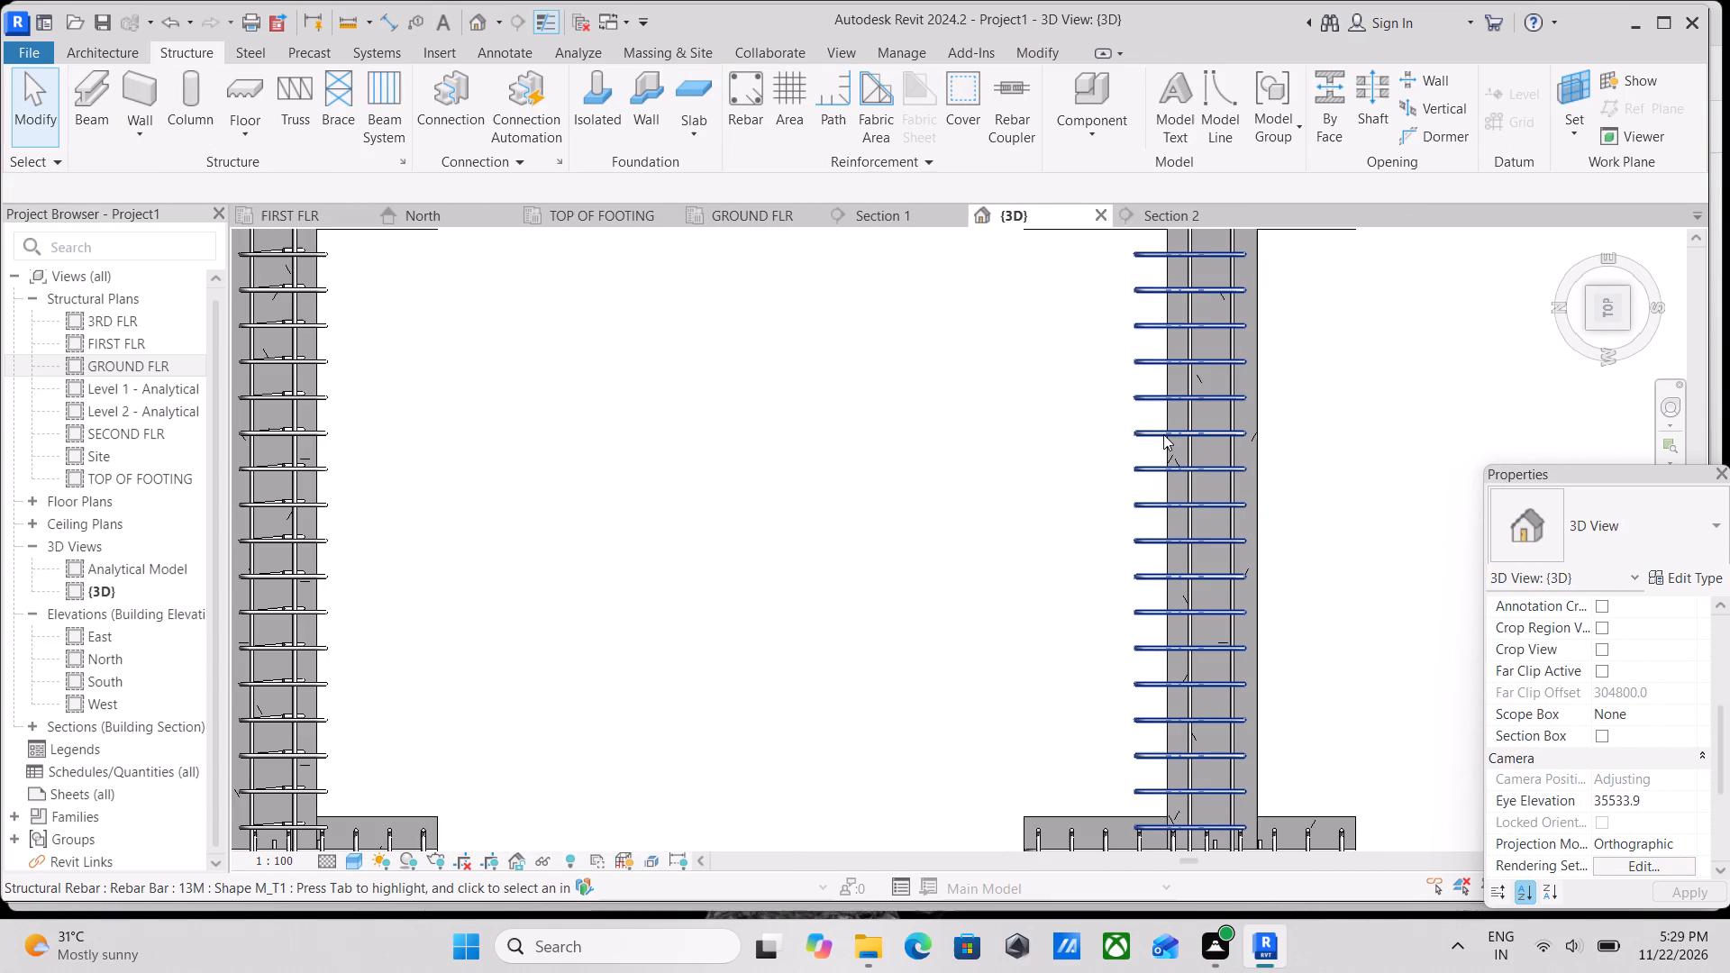
middle_drag(1128, 452, 988, 460)
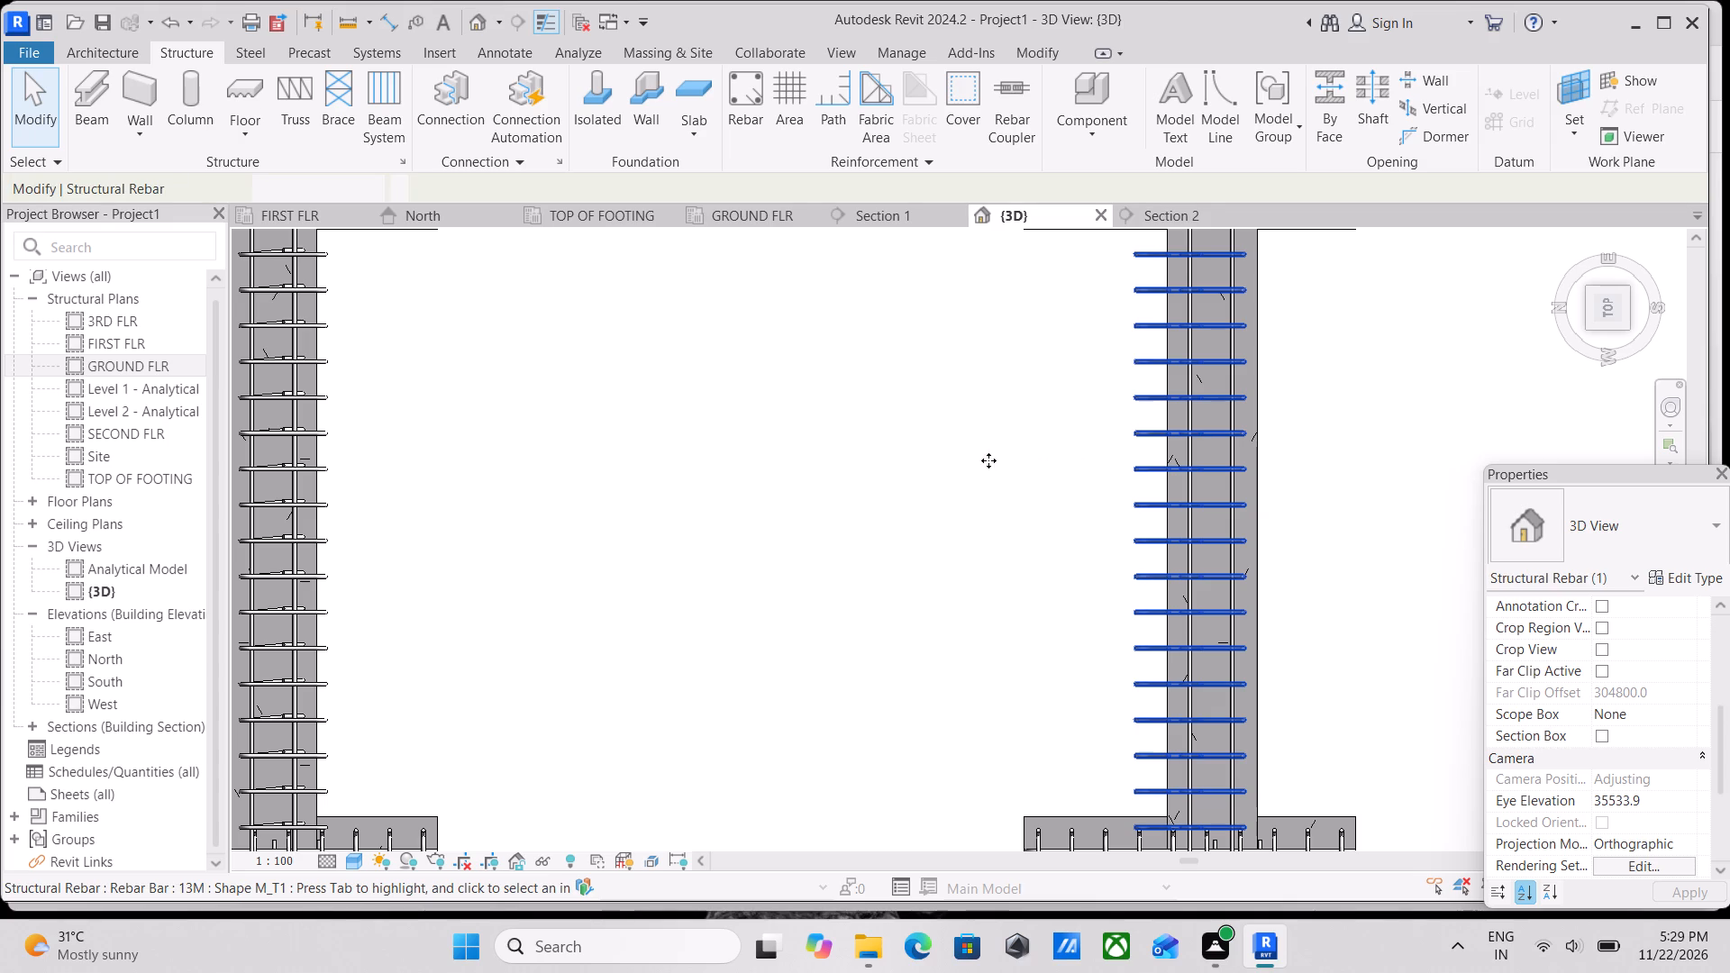
middle_drag(988, 460, 891, 483)
scroll(955, 494, up, 4)
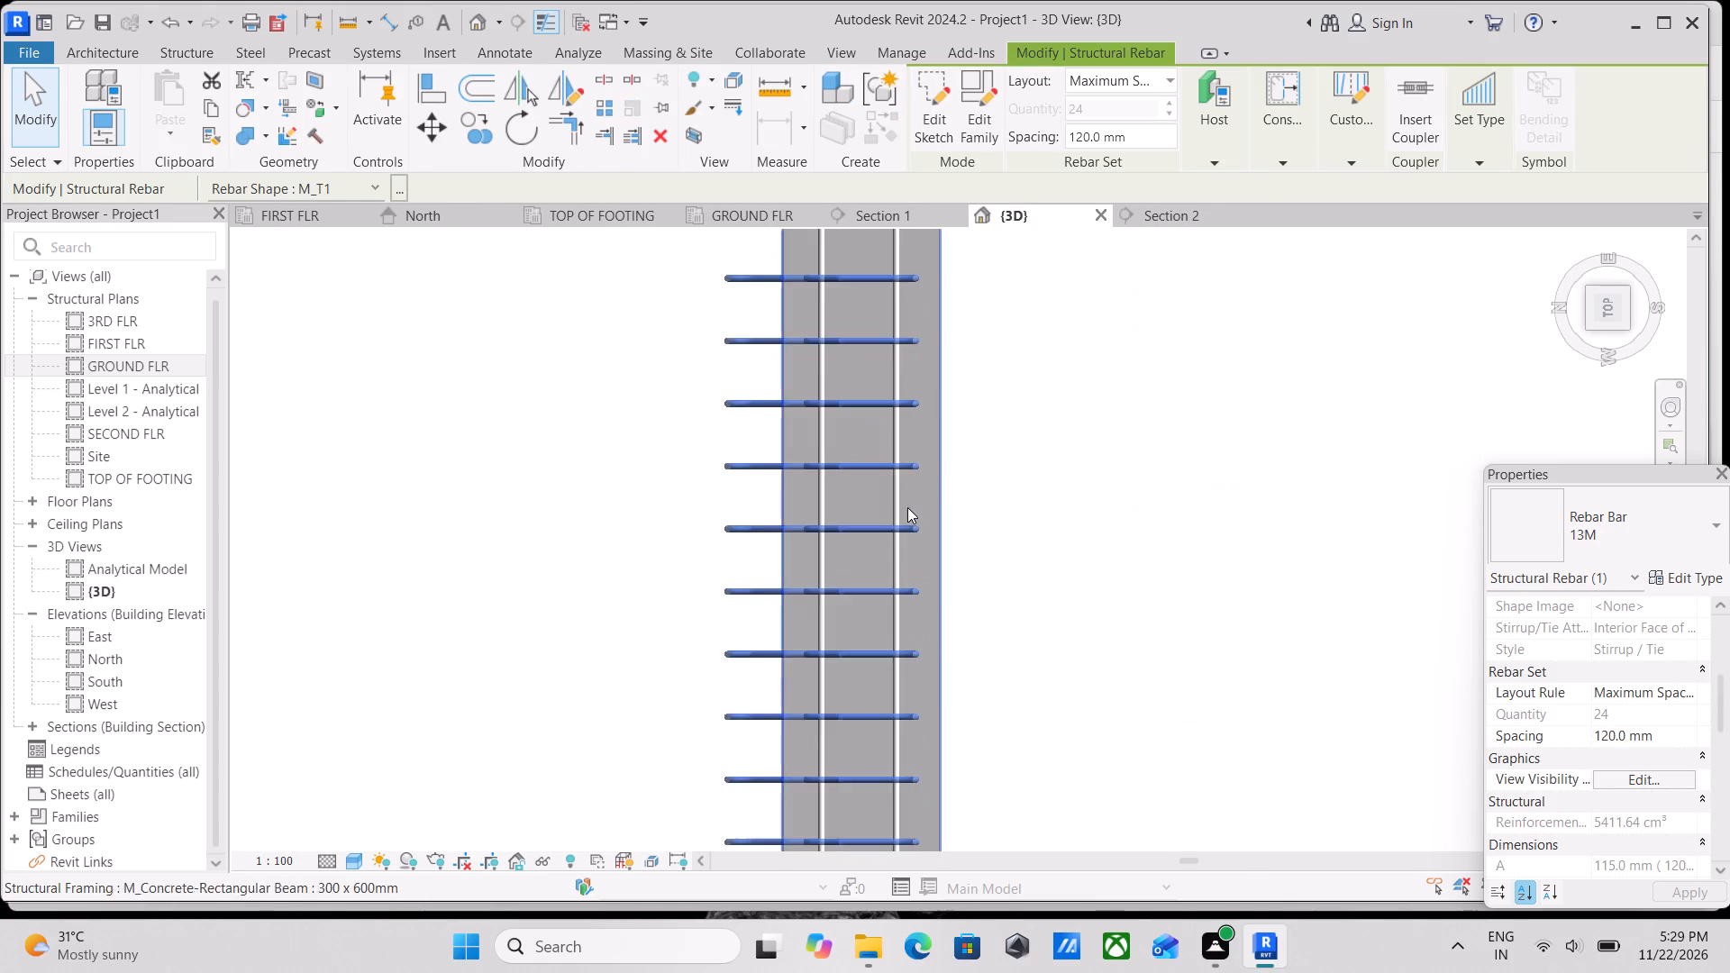
scroll(907, 507, up, 1)
key(Right)
key(Right)
key(Right)
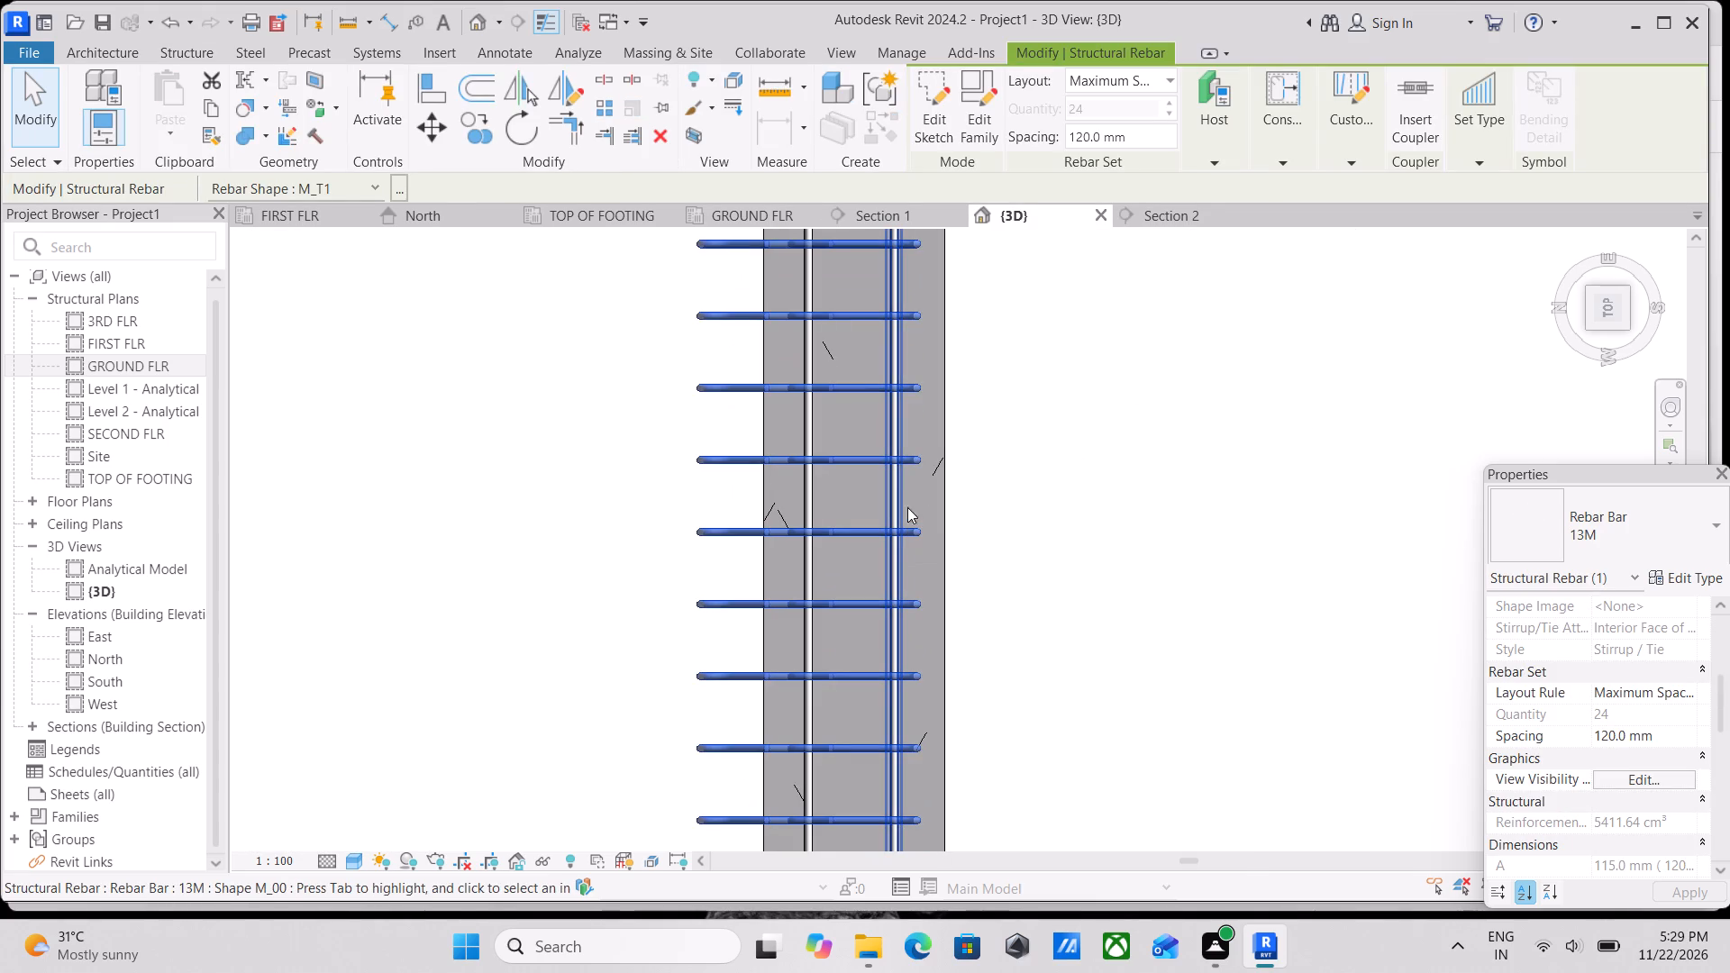
key(Right)
key(Right)
key(Right)
key(Right)
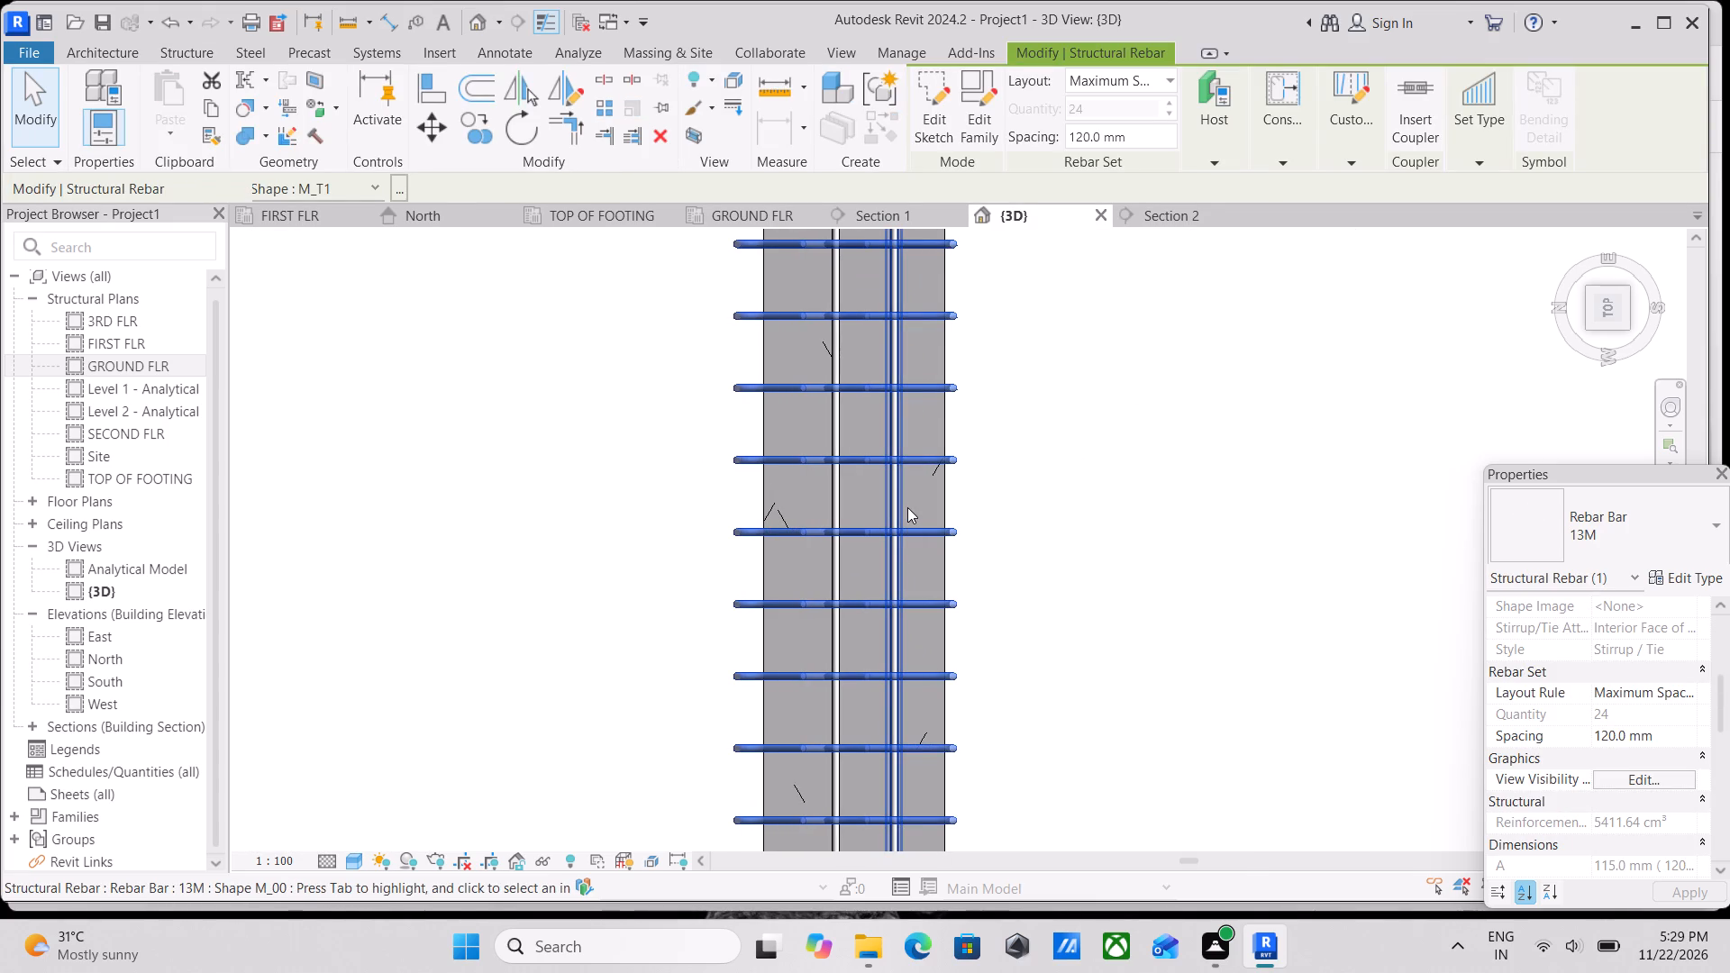
key(Right)
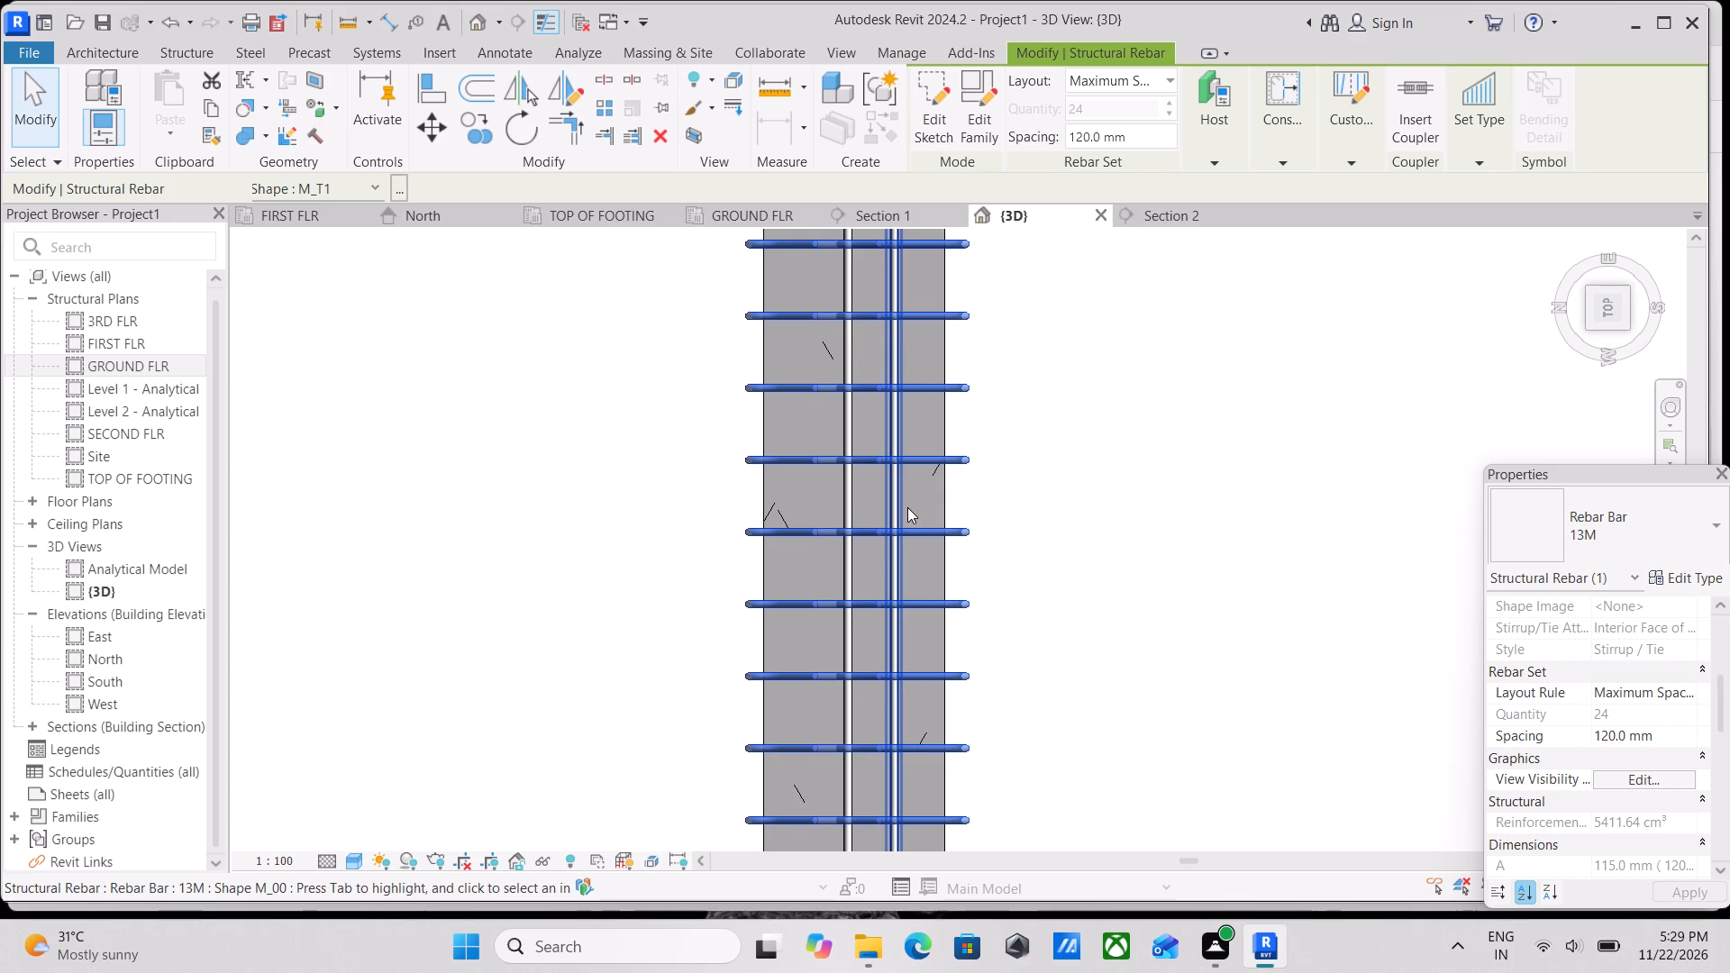
Nudge the 13M longitudinal bar set on the grid 4 side of this grid 5 beam five increments toward grid 4.
click(849, 506)
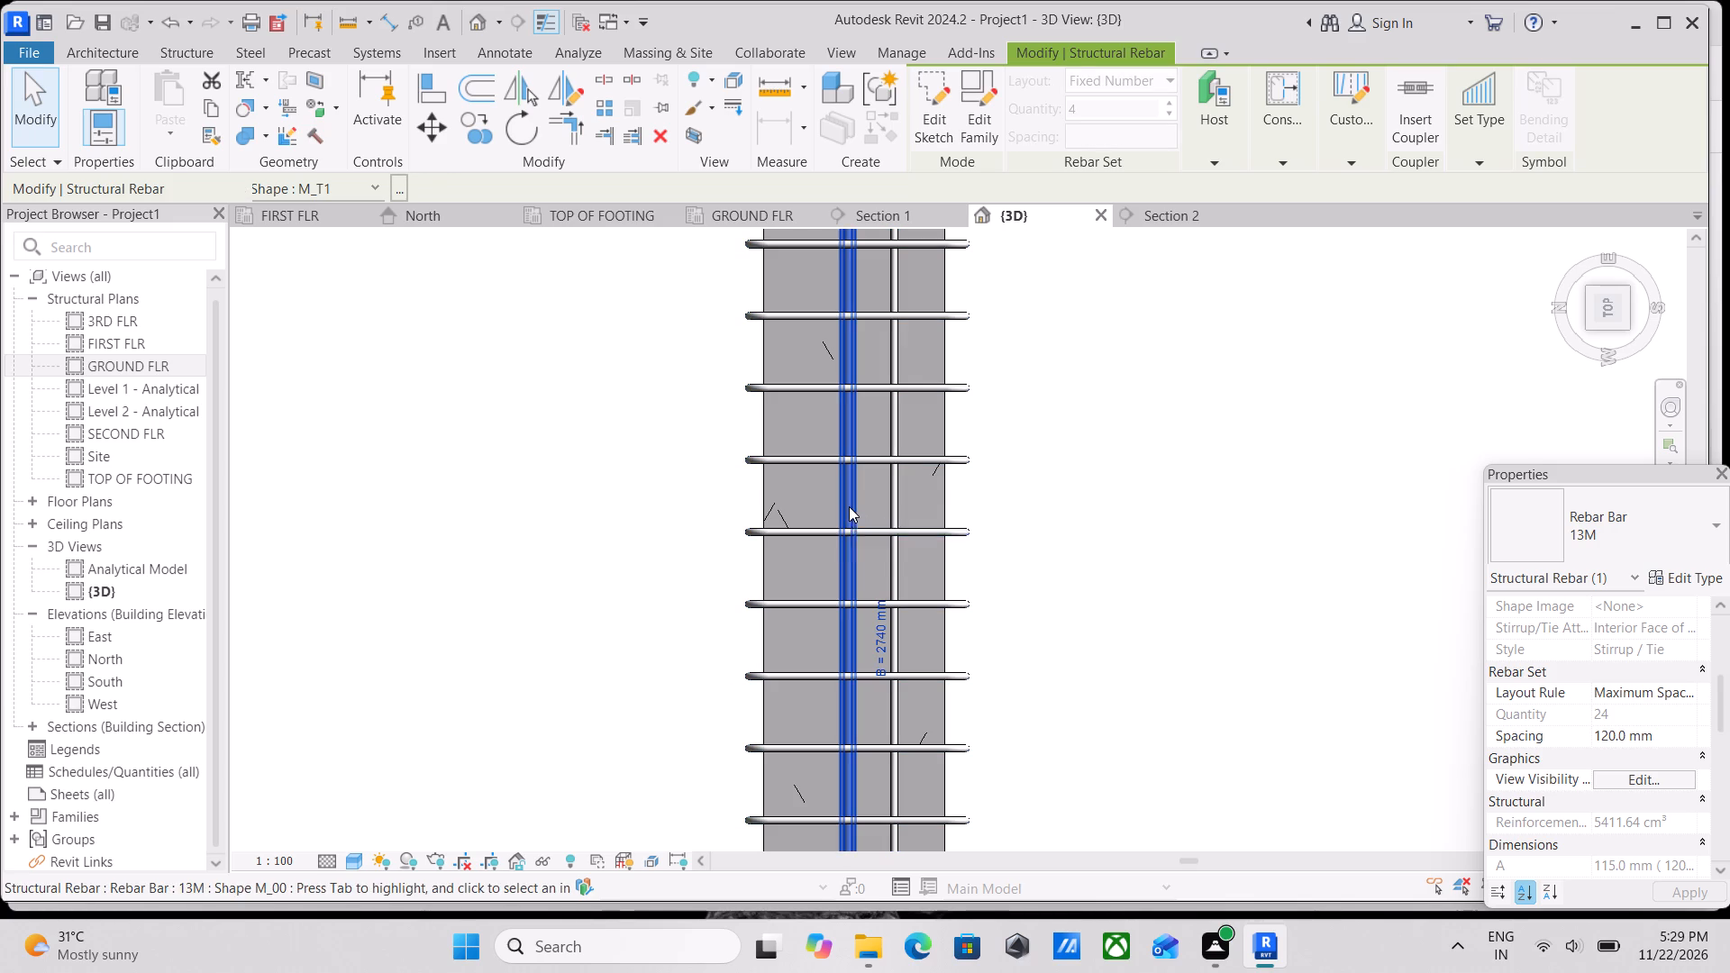
key(Left)
key(Left)
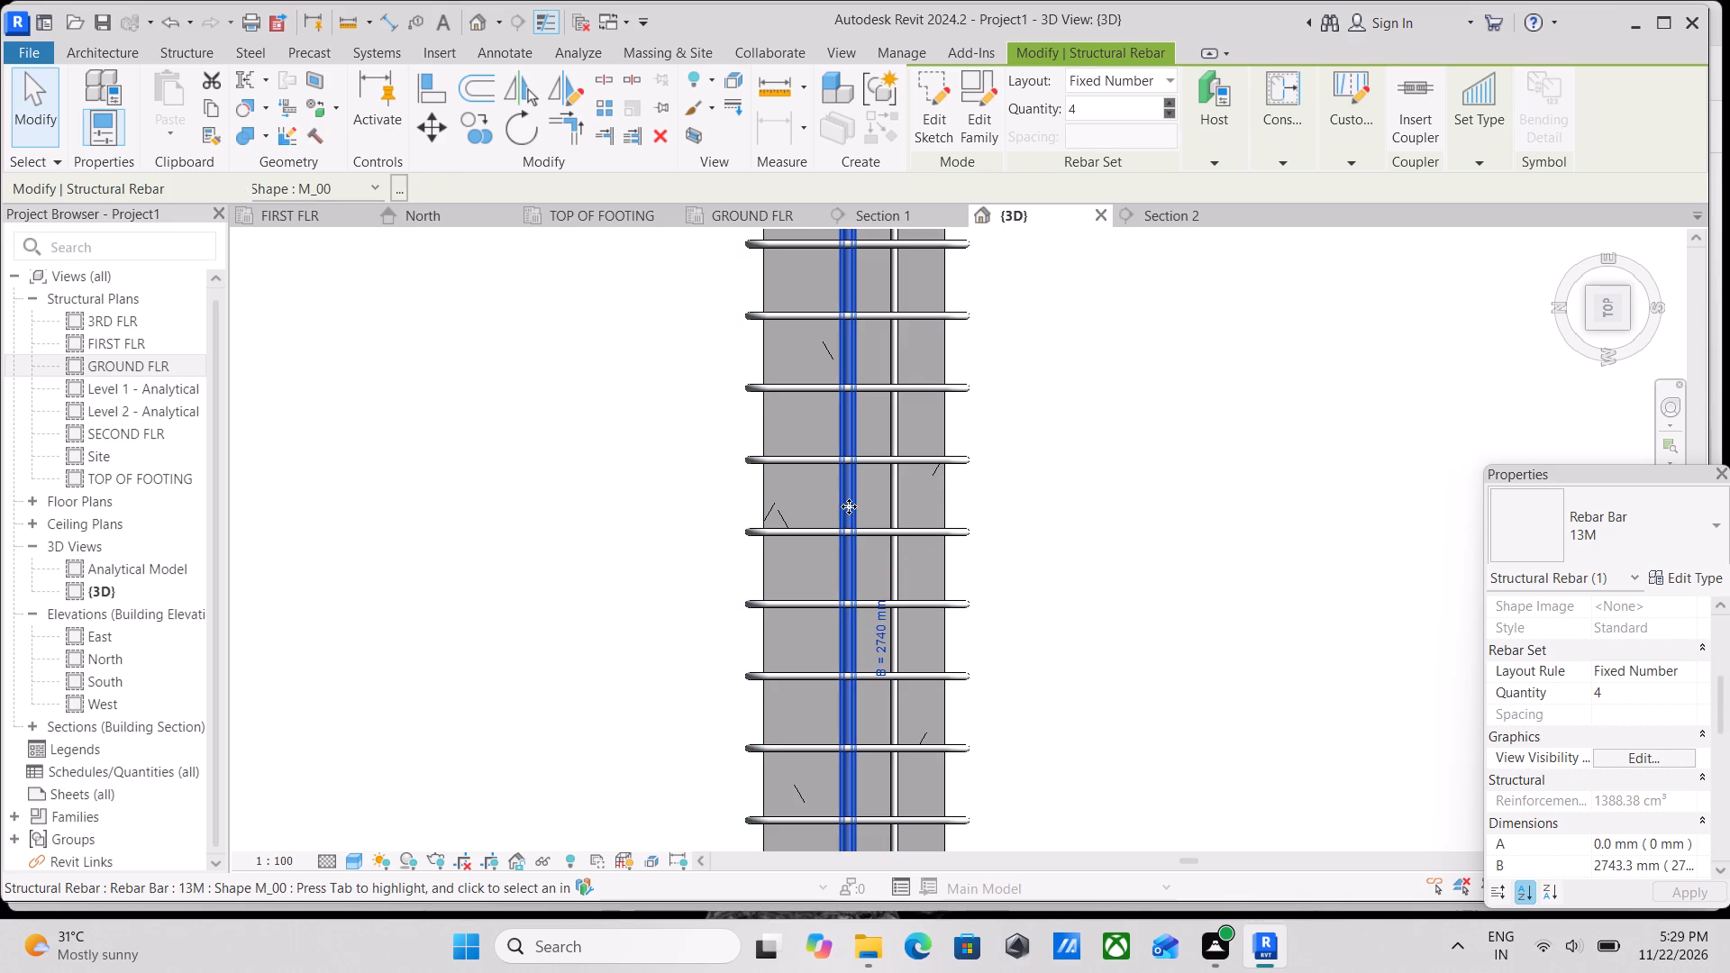
key(Left)
key(Left)
key(Left)
Nudge the 13M longitudinal bar set on the outer side of this grid 5 beam three increments away from grid 4.
click(888, 507)
key(Right)
key(Right)
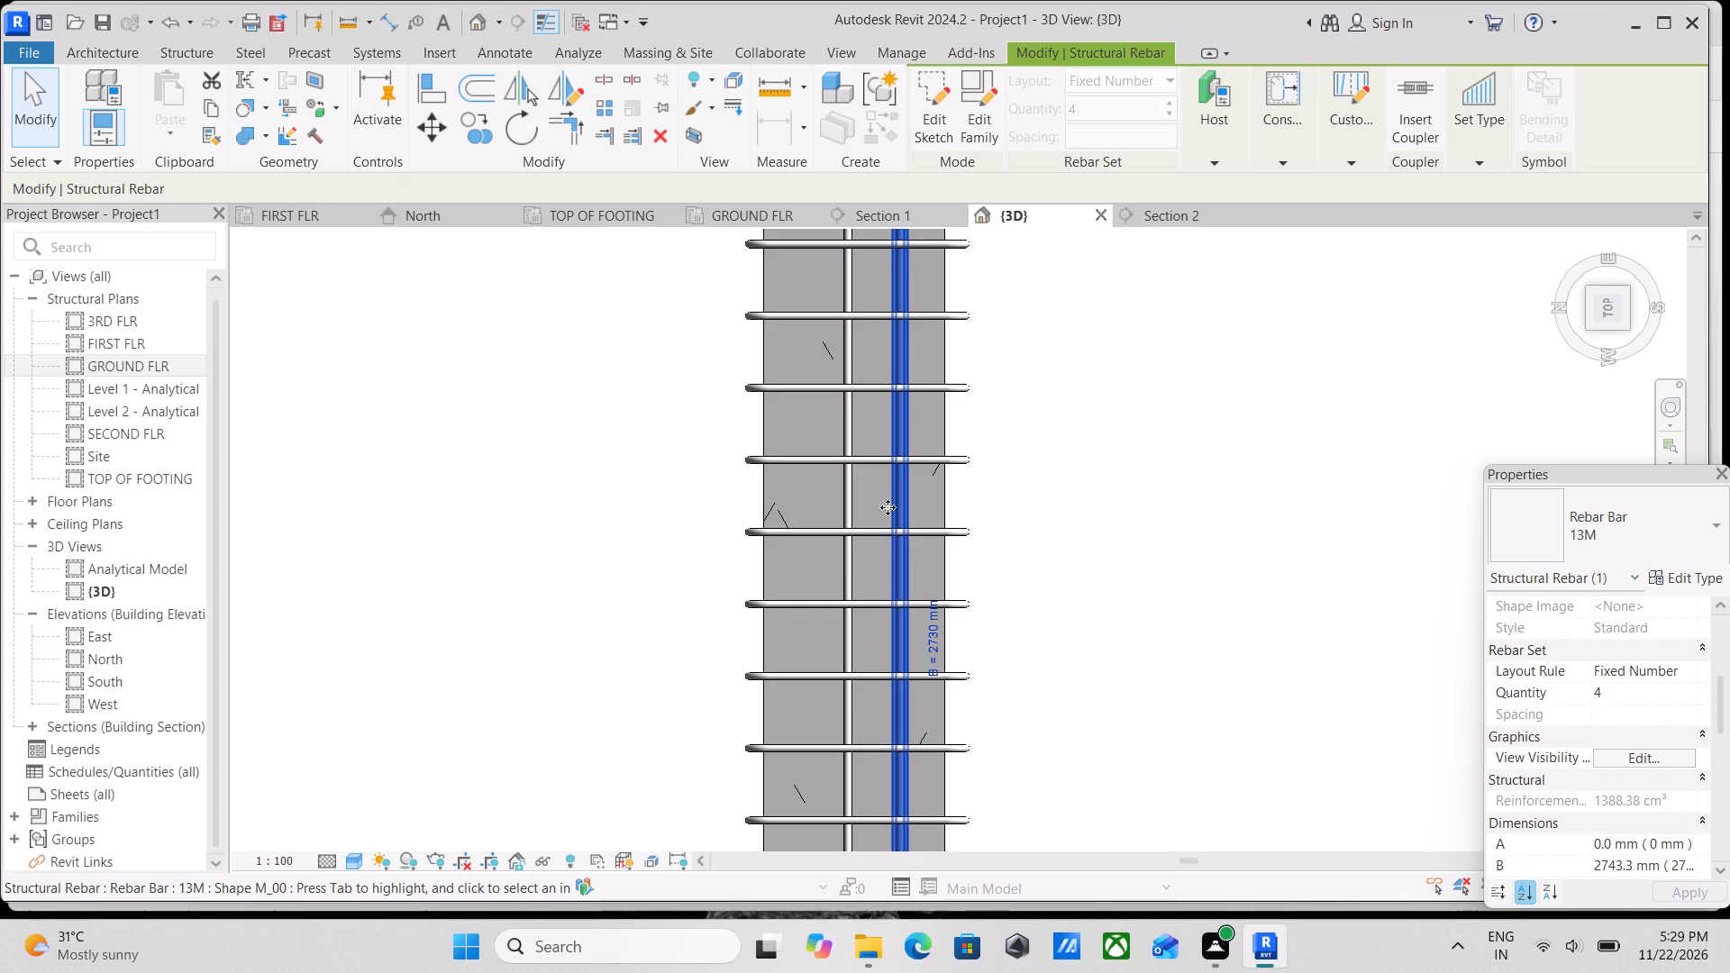
key(Right)
scroll(888, 507, down, 4)
key(Escape)
scroll(888, 508, down, 3)
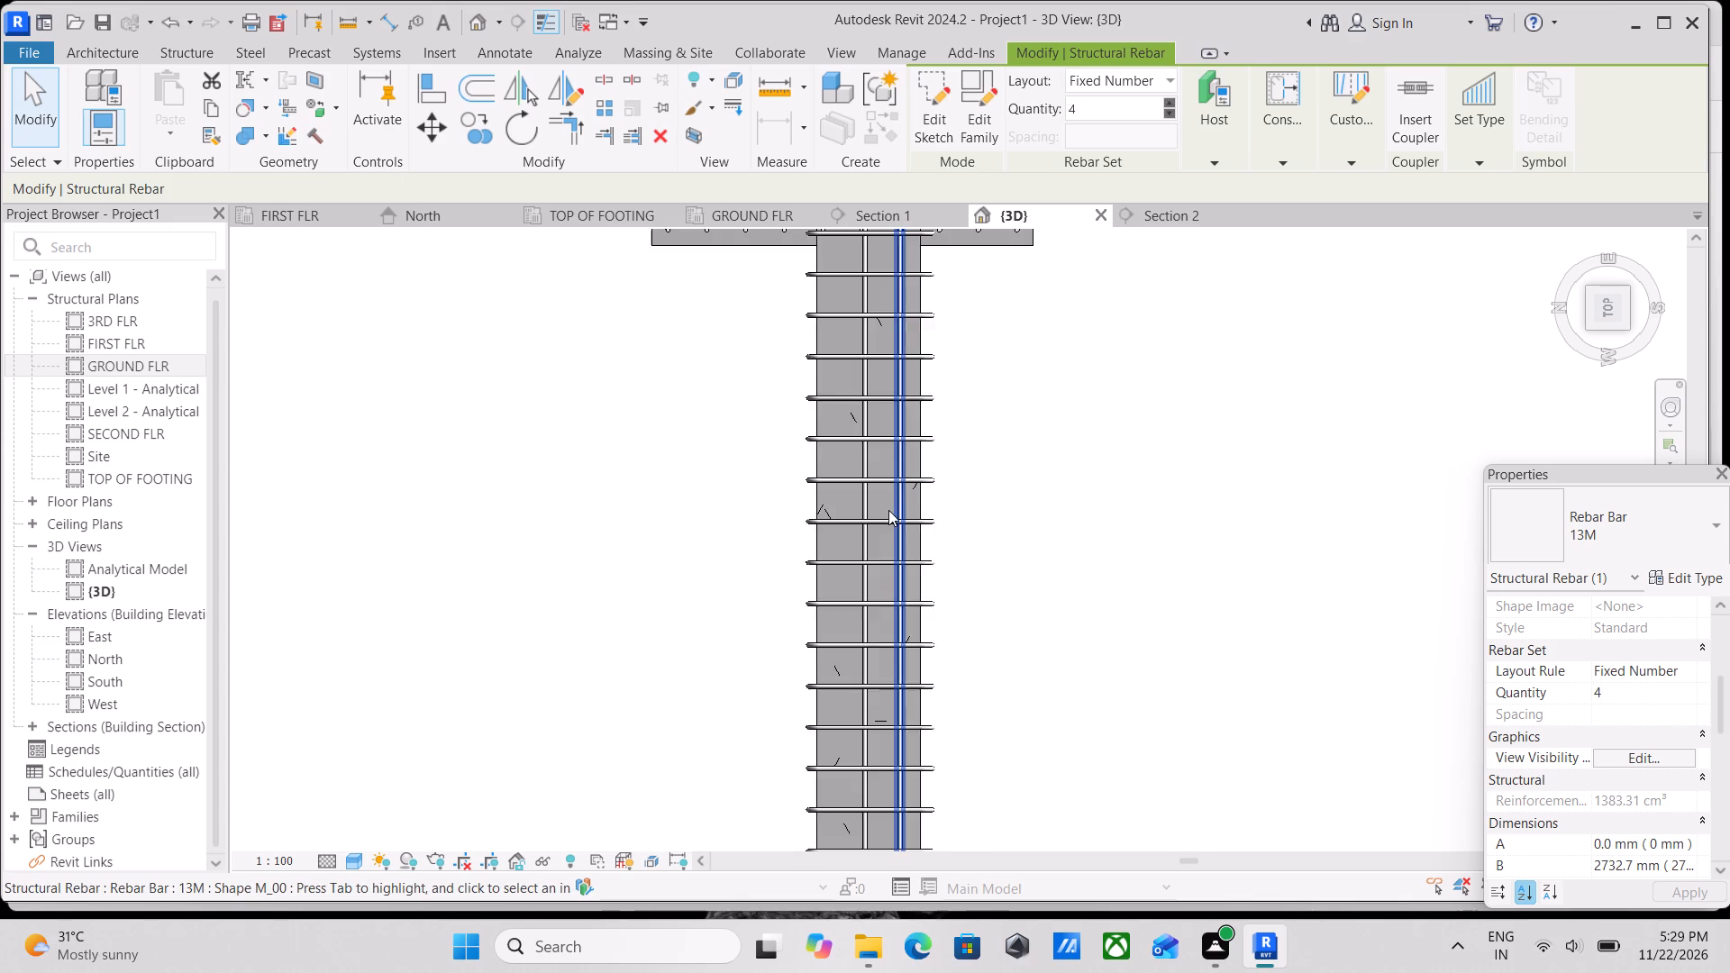
scroll(895, 518, down, 3)
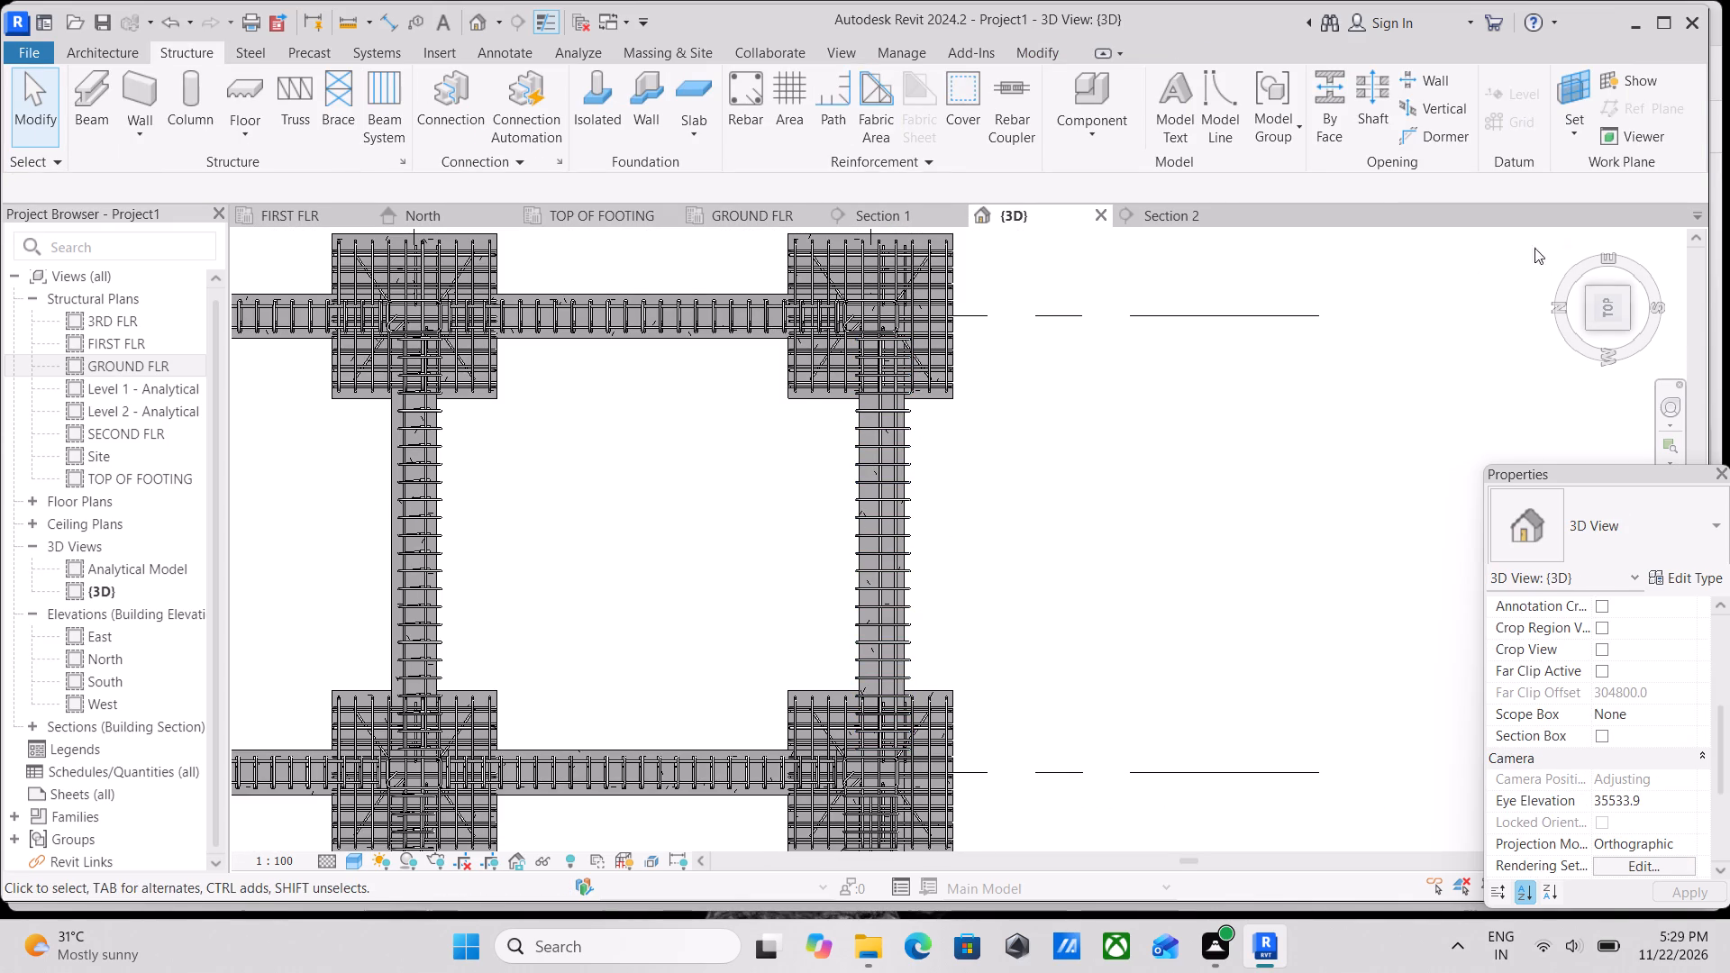
Examine the beam stirrups and bars around the frame's corner and the grid 5 edge in an isometric view.
click(1623, 326)
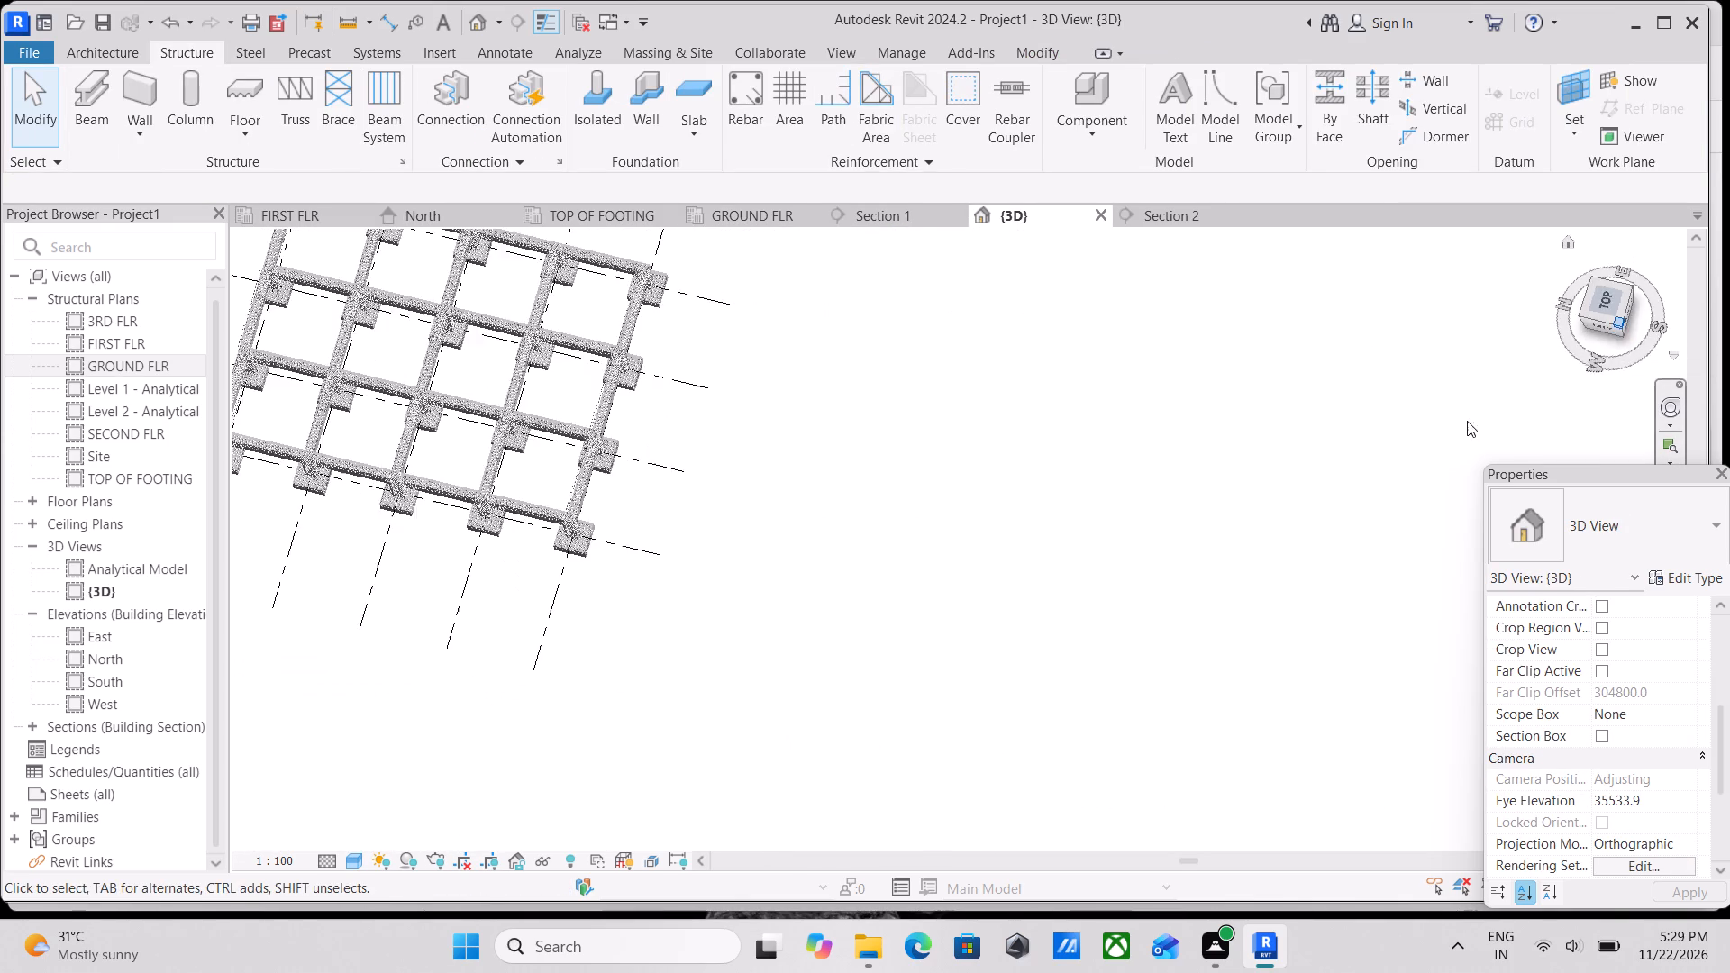
scroll(1158, 581, up, 3)
scroll(883, 689, up, 3)
scroll(800, 677, up, 4)
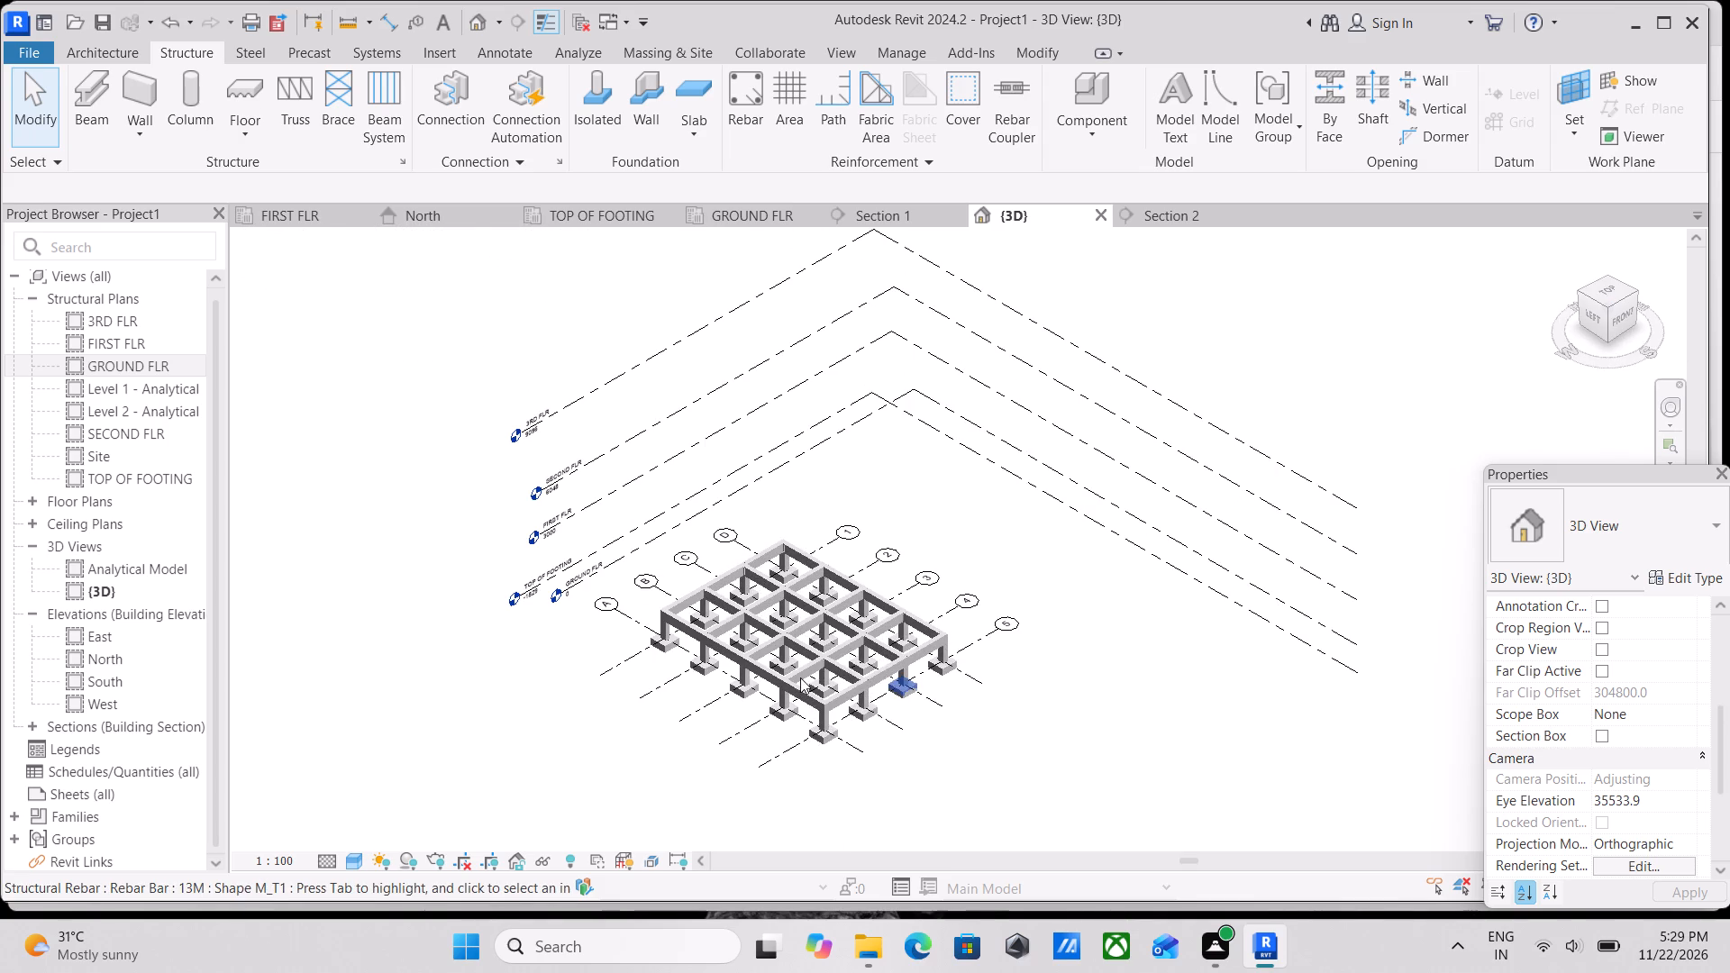
scroll(789, 668, up, 8)
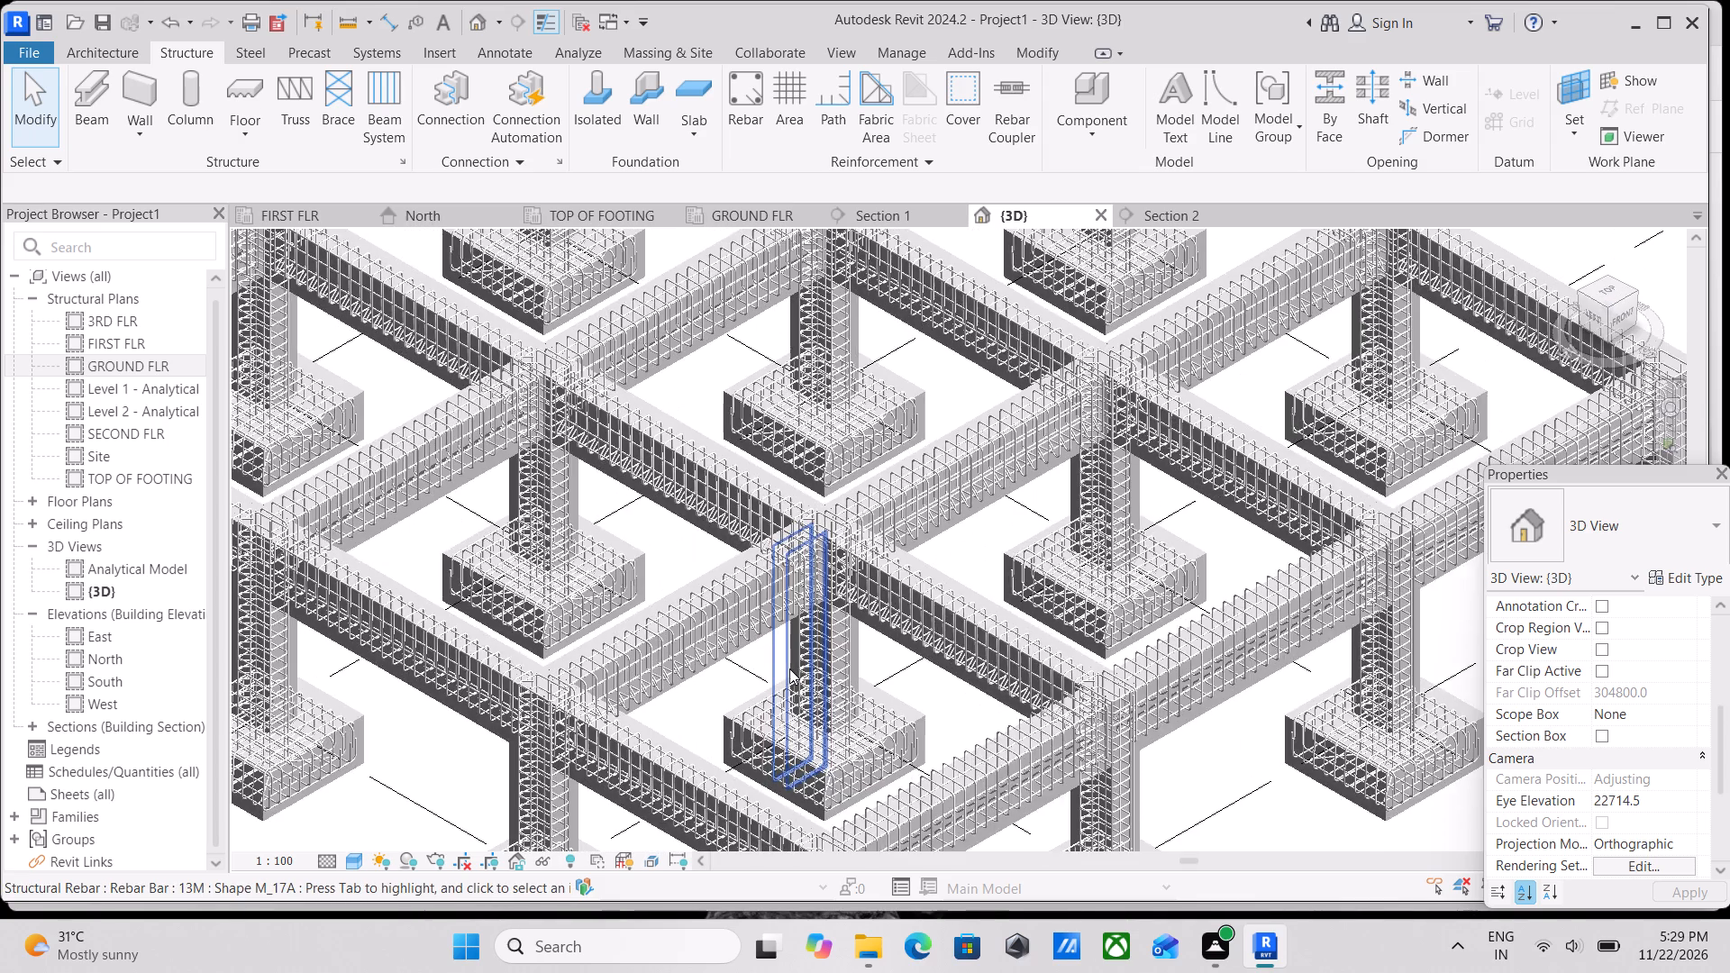
scroll(789, 668, up, 1)
middle_drag(788, 668, 797, 596)
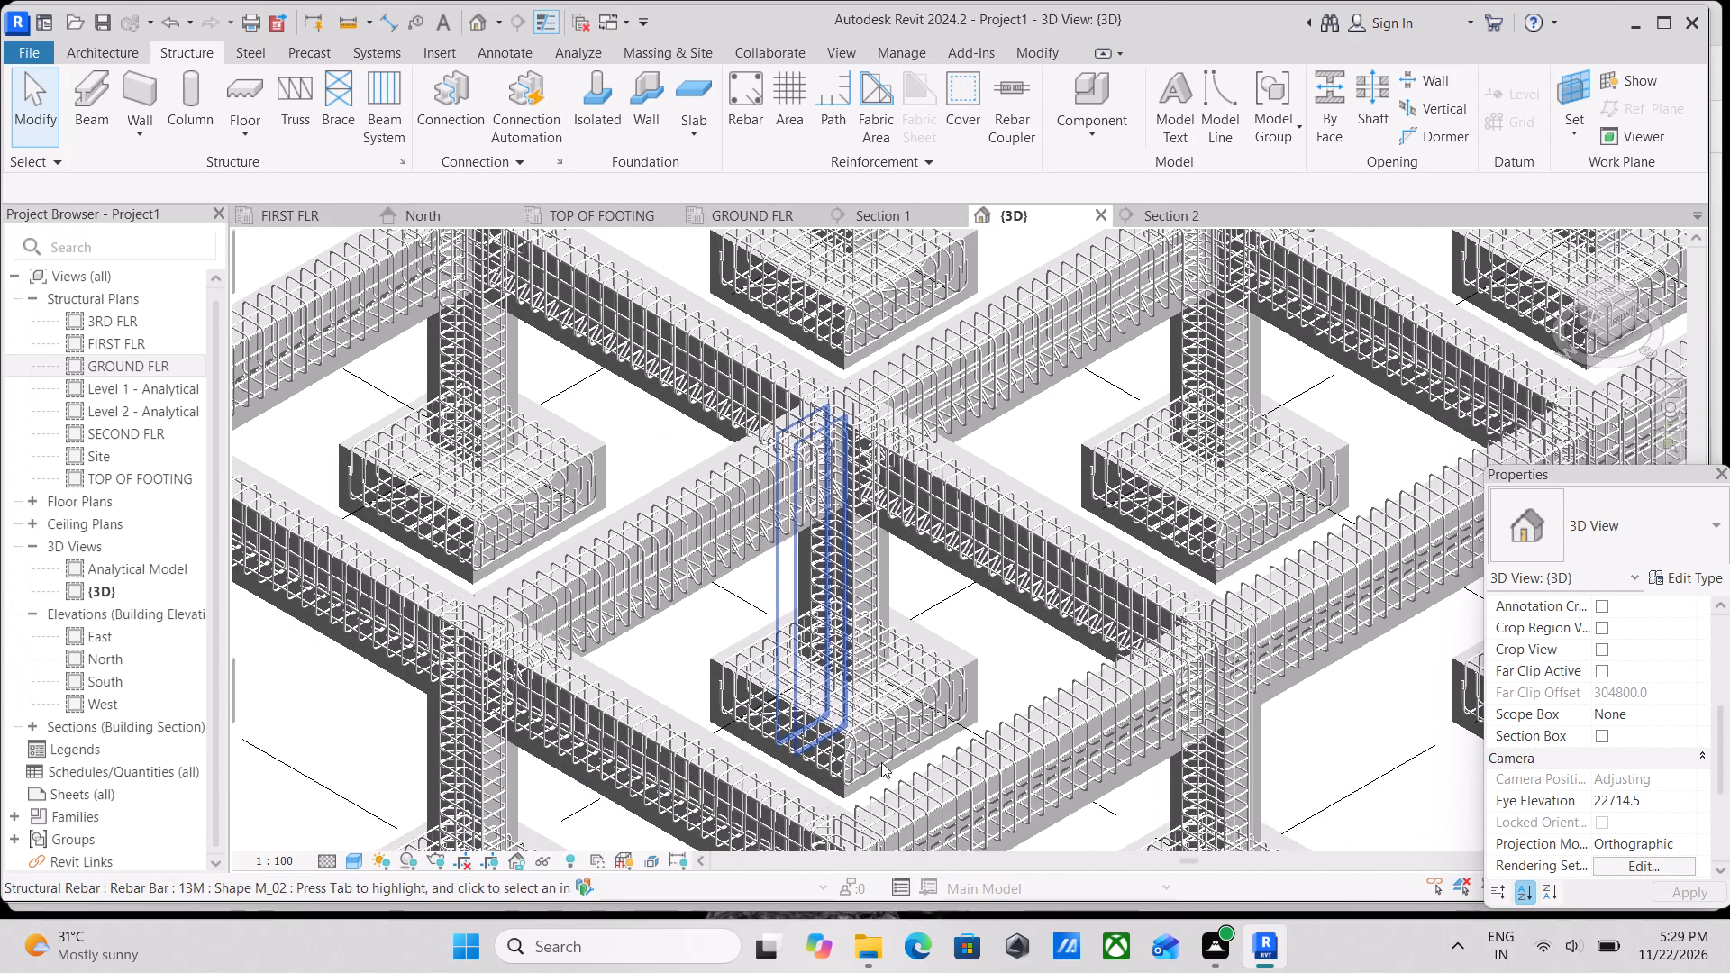
scroll(900, 797, up, 2)
middle_drag(904, 785, 909, 629)
scroll(904, 785, up, 1)
scroll(909, 629, up, 3)
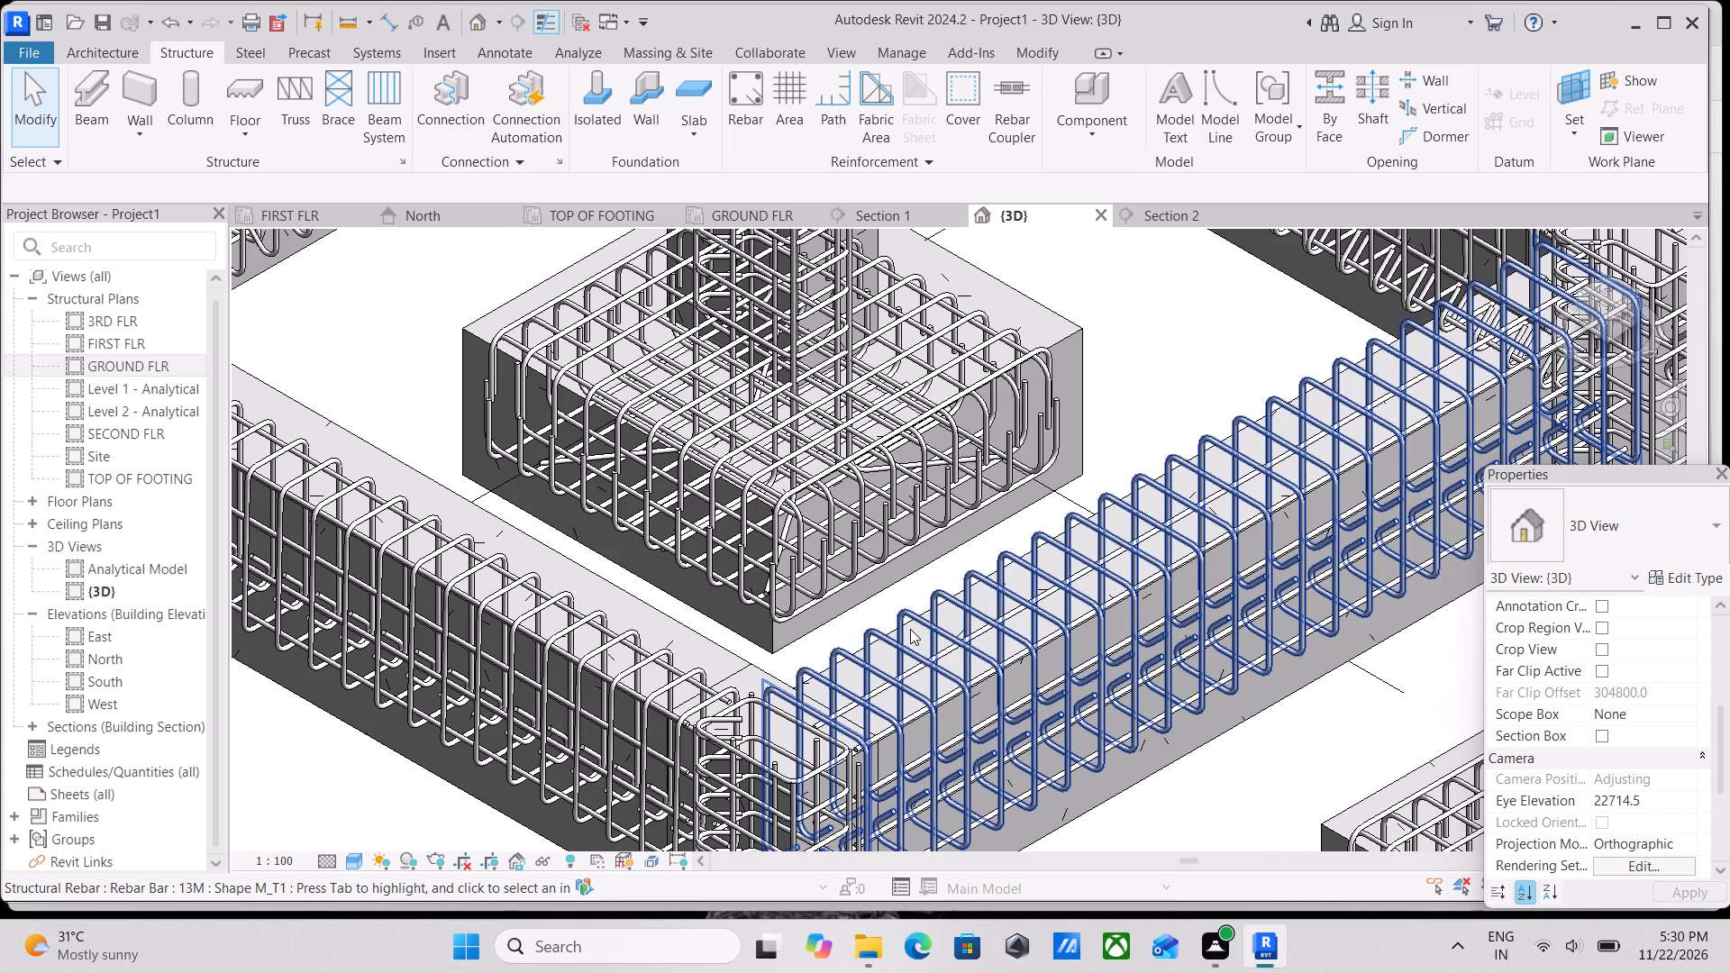
scroll(910, 629, down, 2)
scroll(910, 629, up, 2)
scroll(910, 629, down, 3)
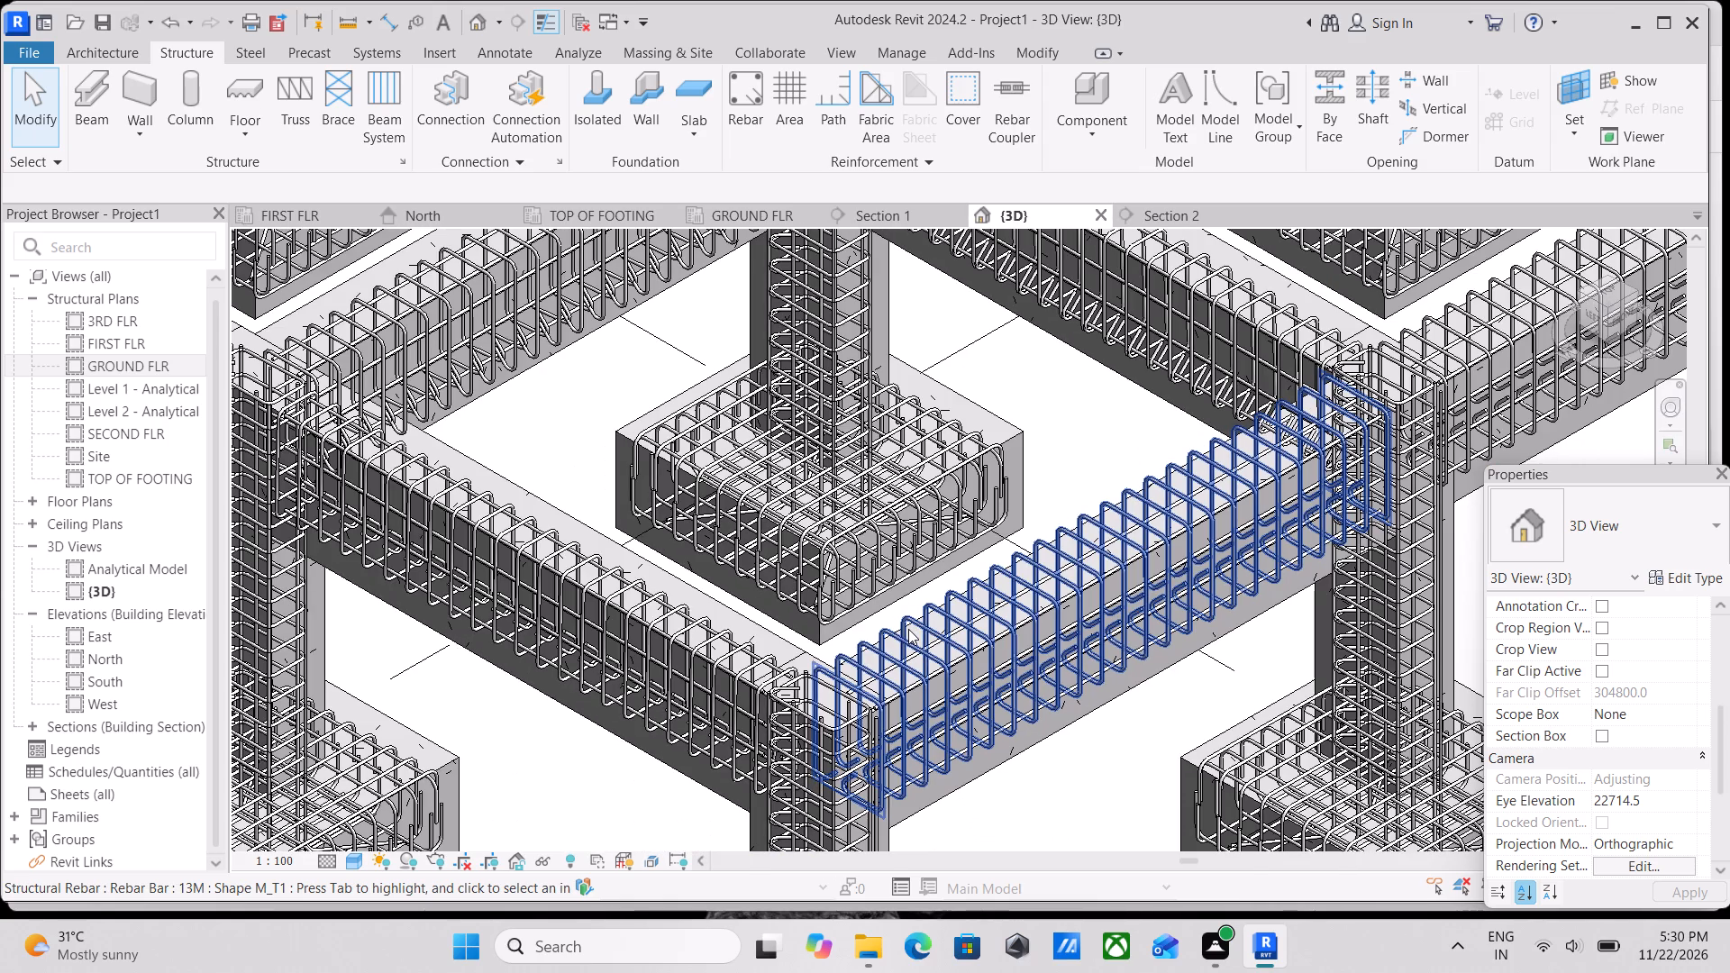
scroll(908, 629, up, 2)
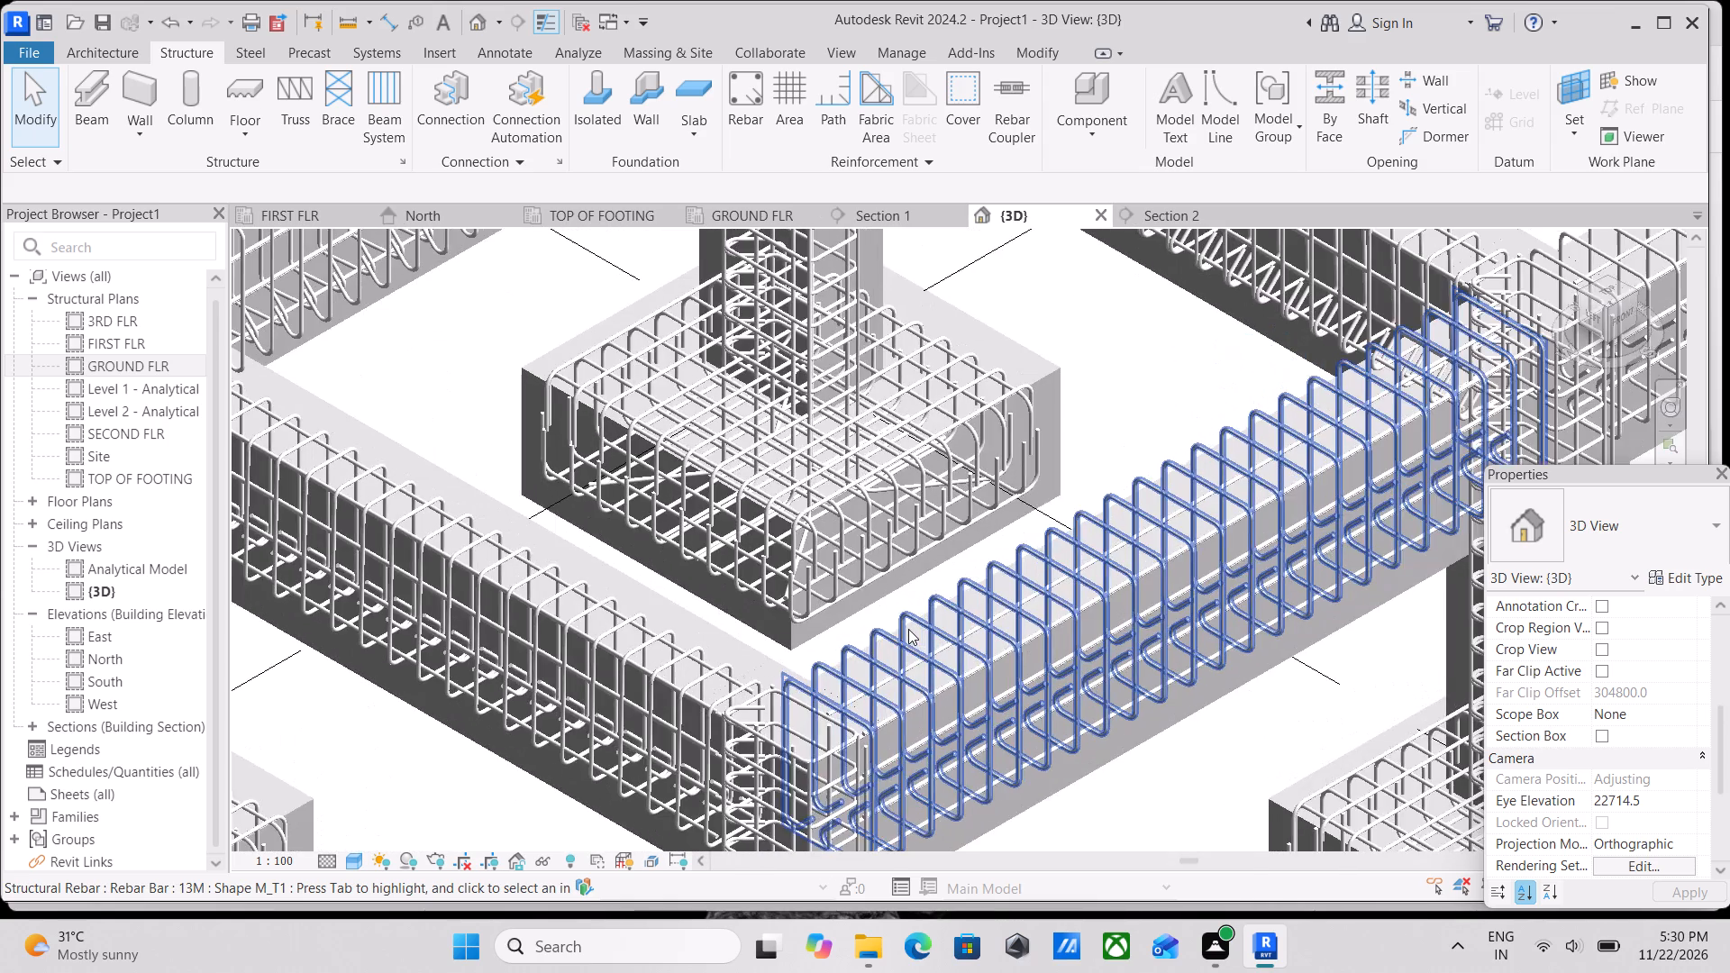
scroll(908, 629, down, 3)
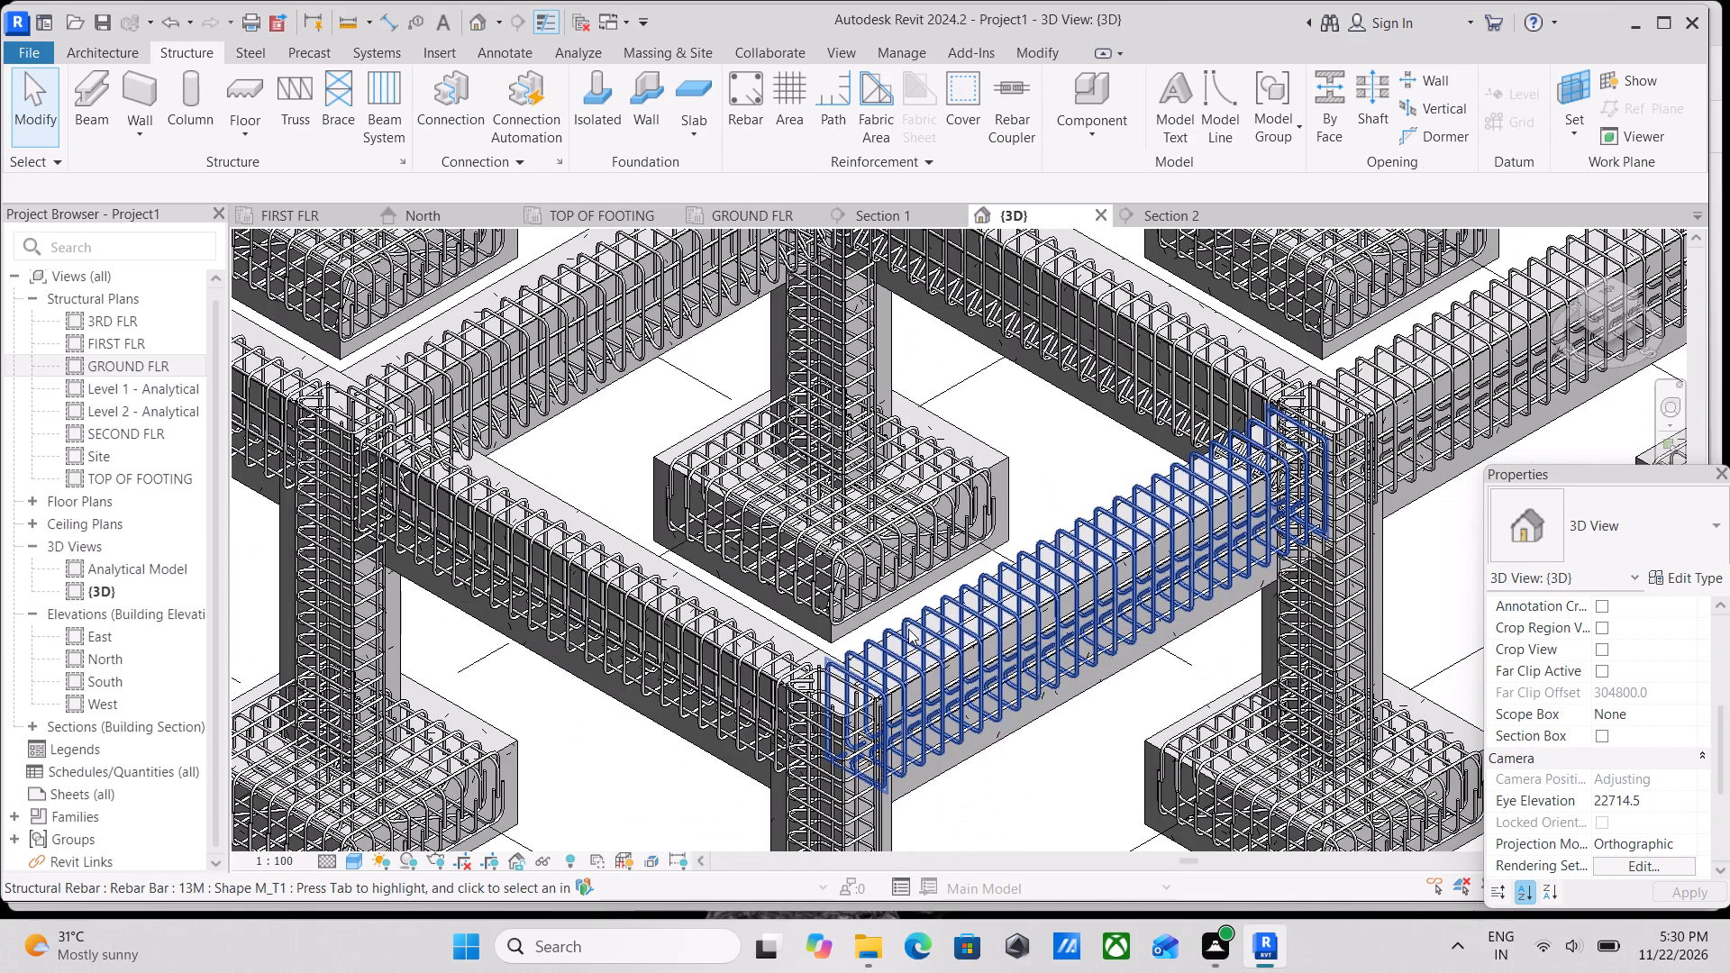
scroll(908, 629, up, 1)
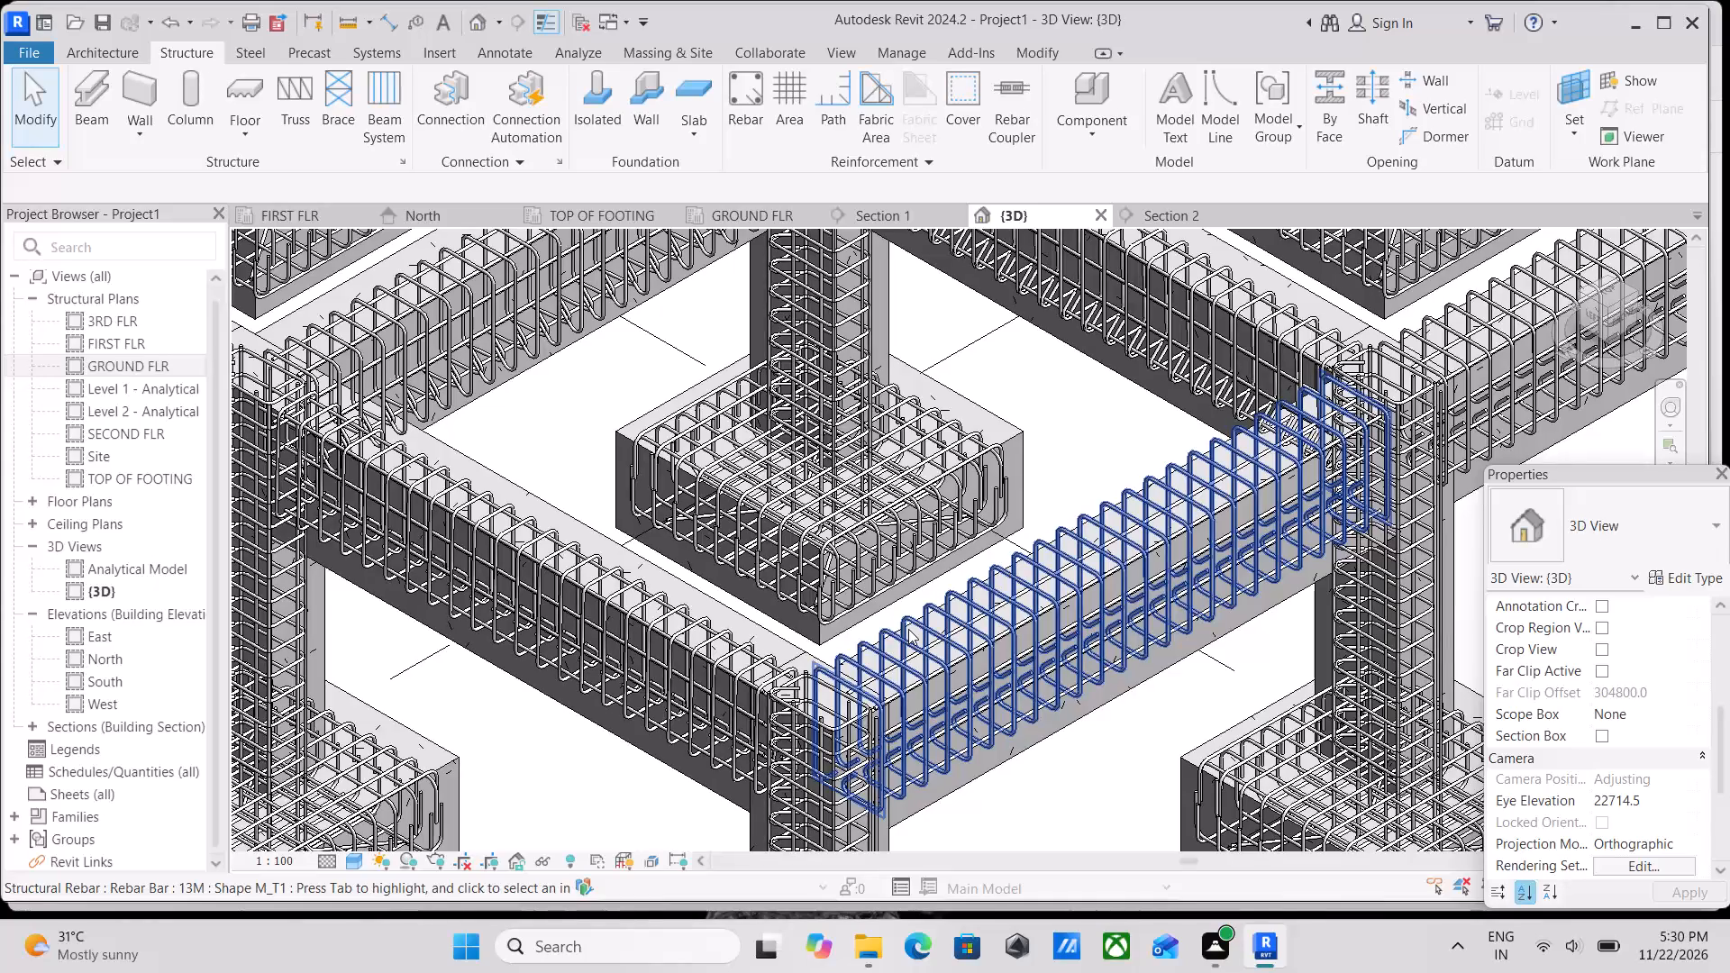
scroll(908, 629, up, 1)
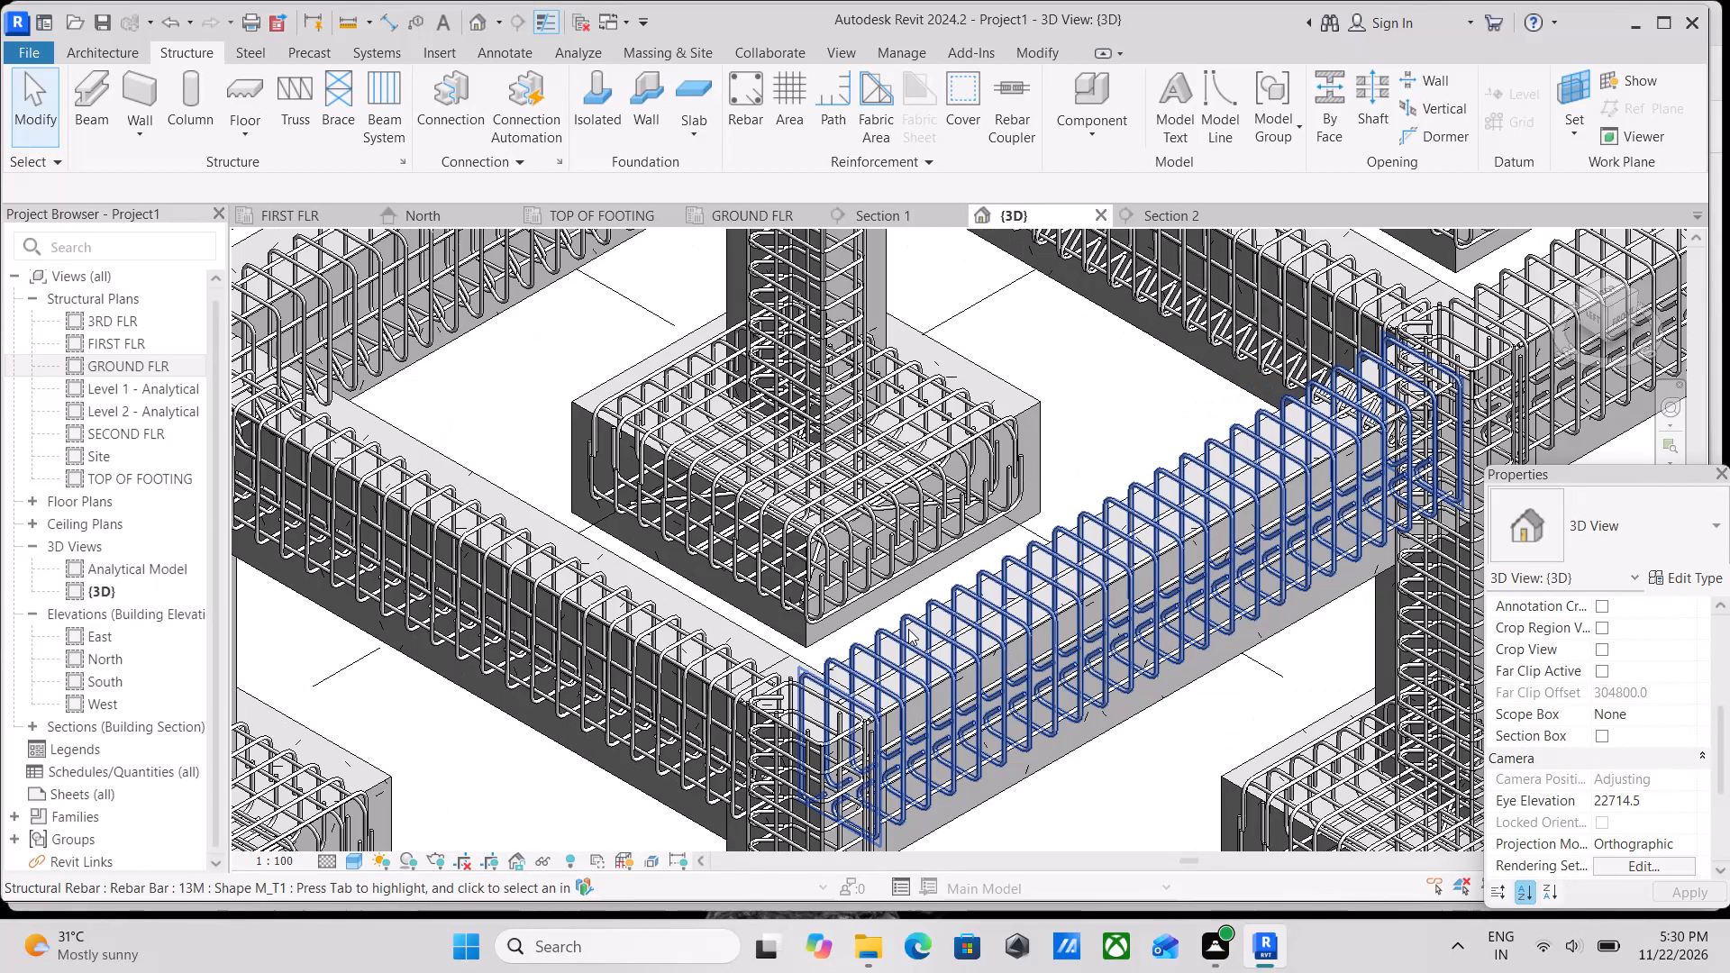
scroll(908, 629, up, 1)
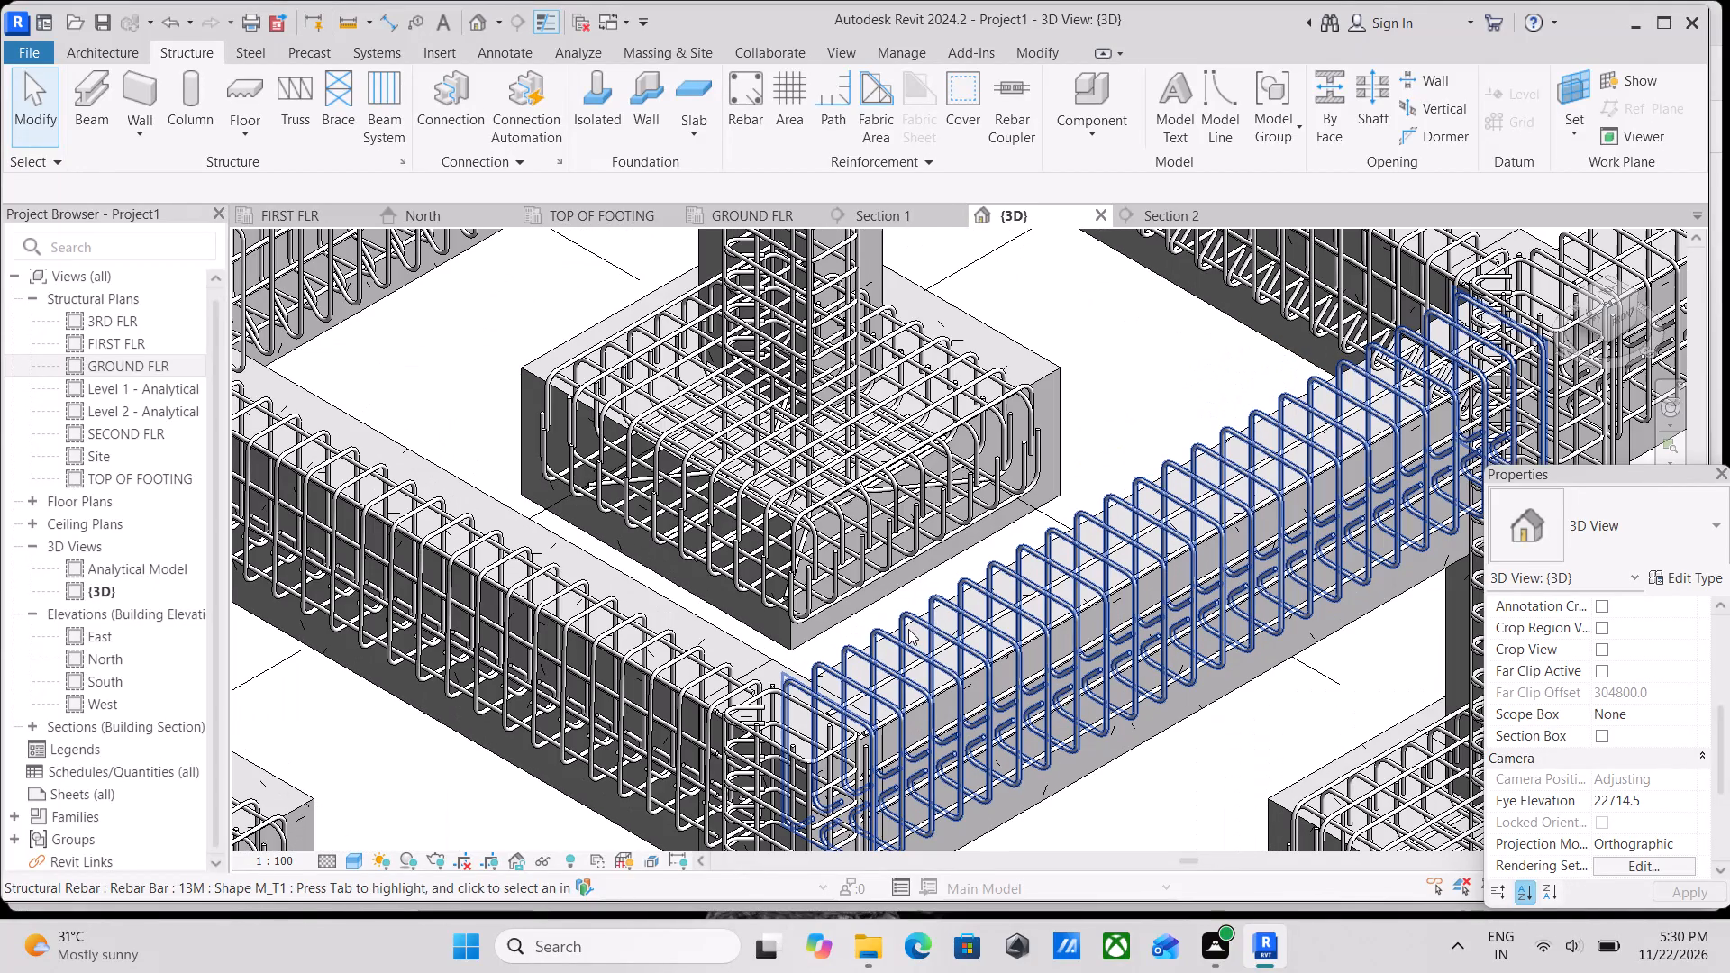
scroll(908, 629, down, 3)
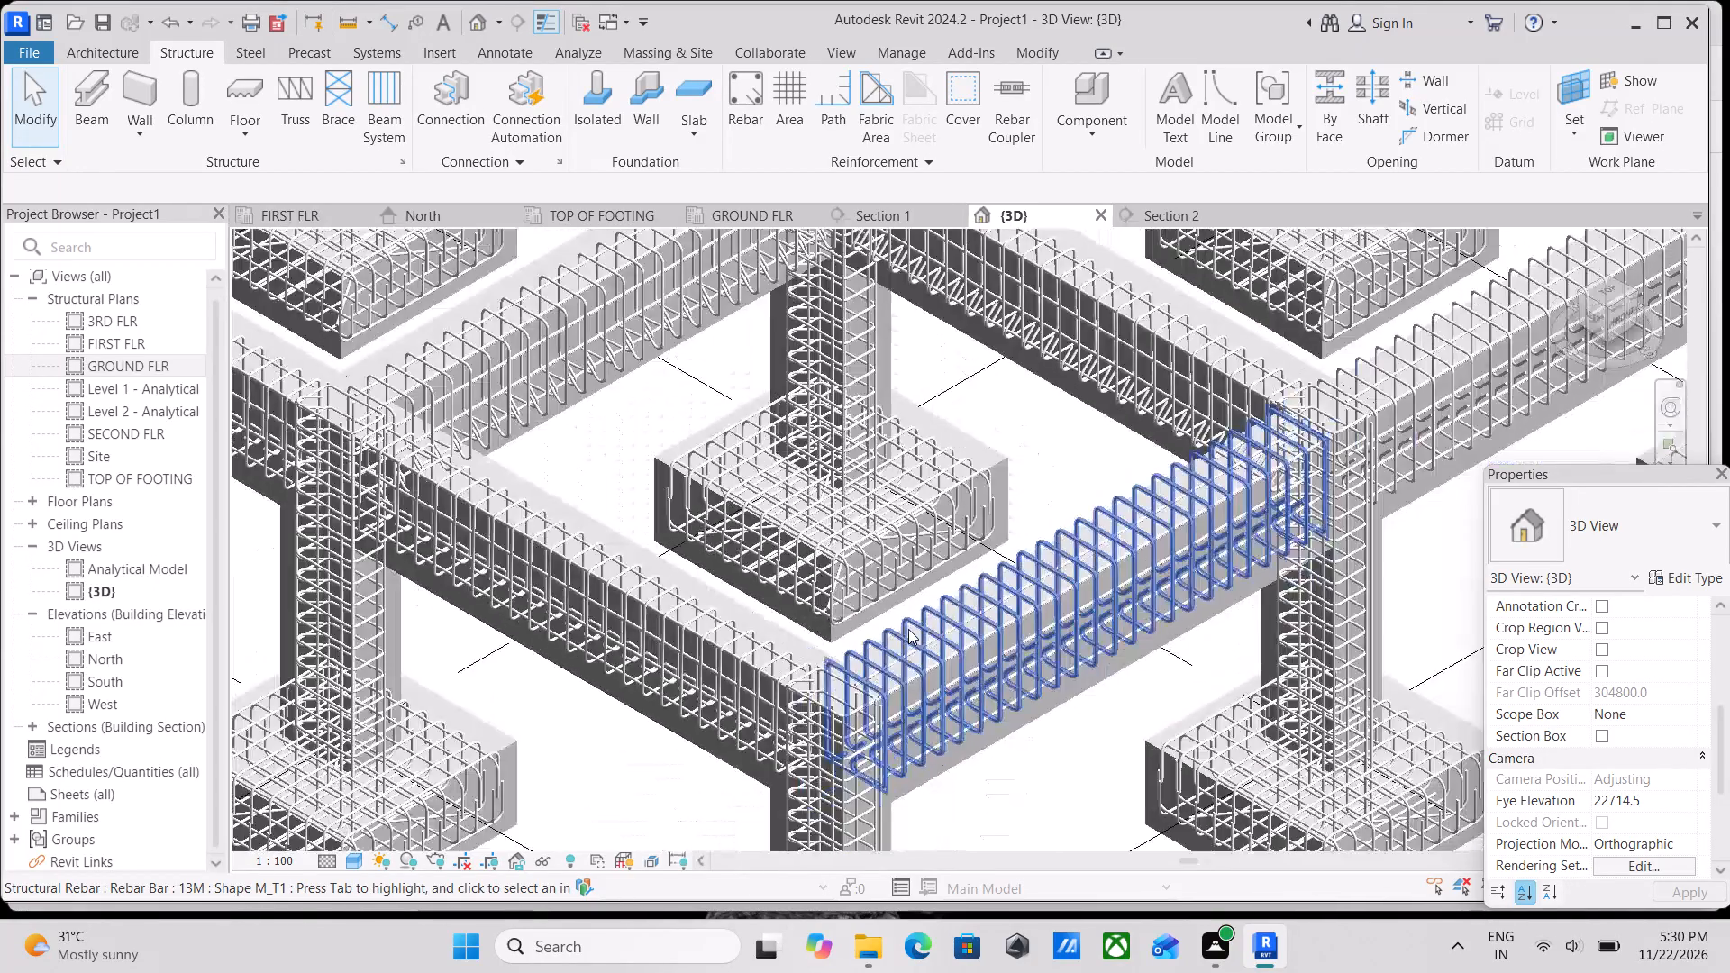
scroll(908, 628, down, 9)
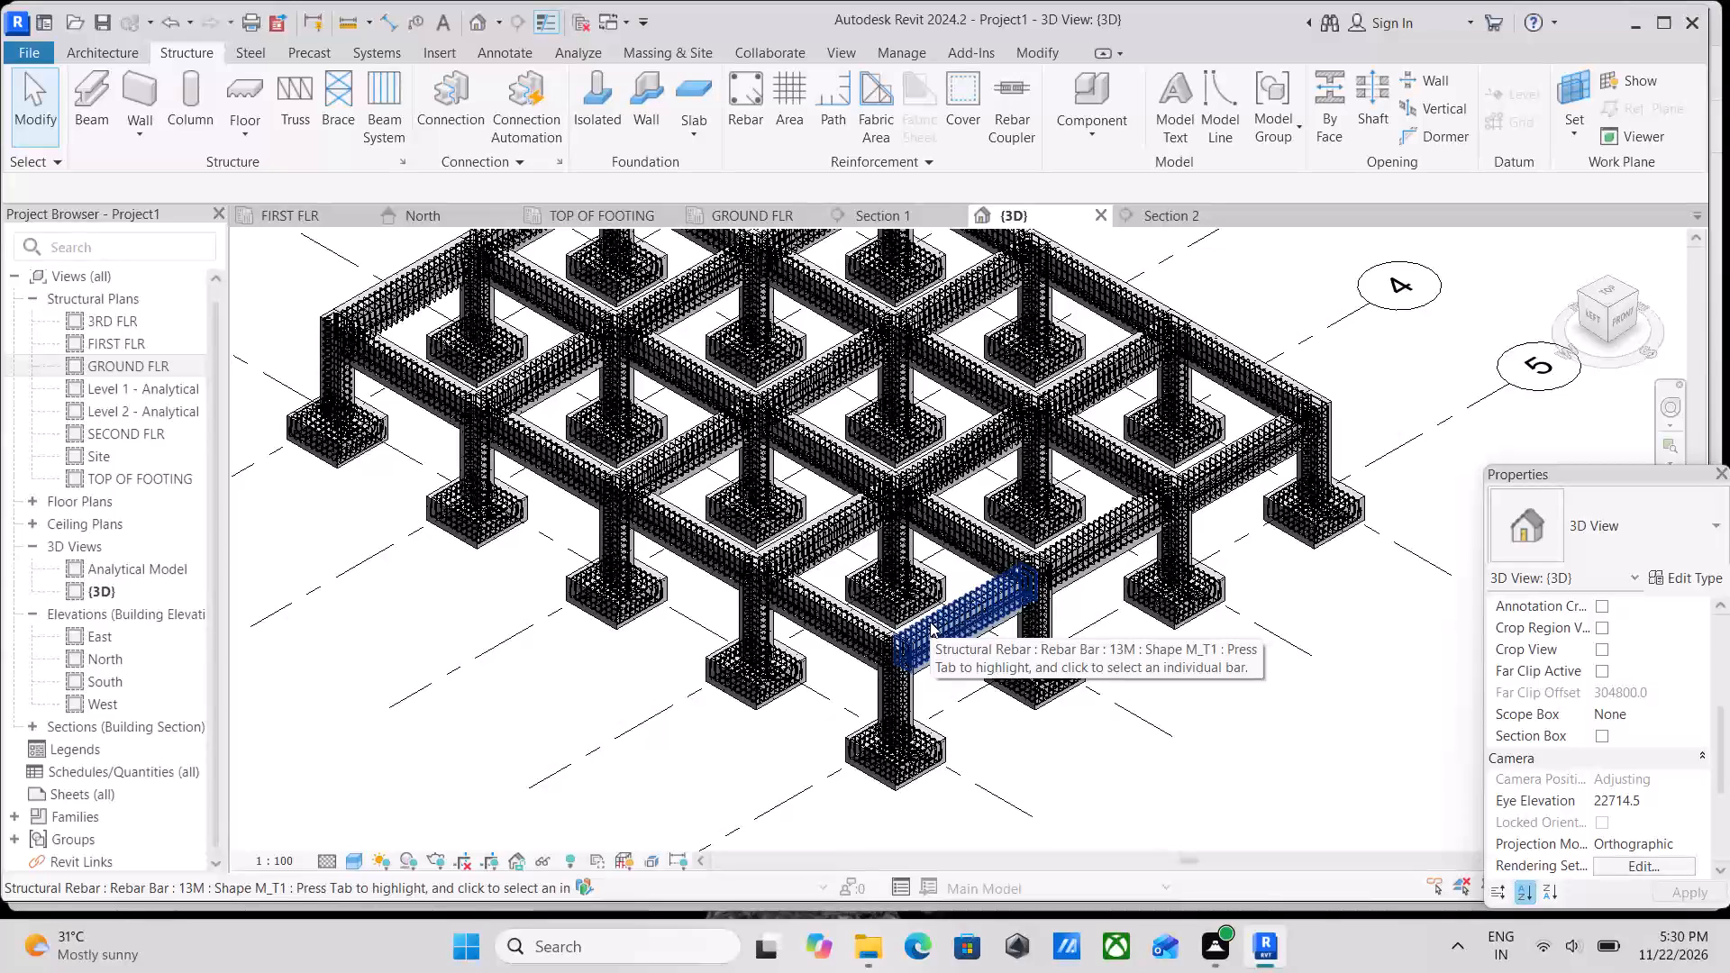
scroll(930, 622, up, 4)
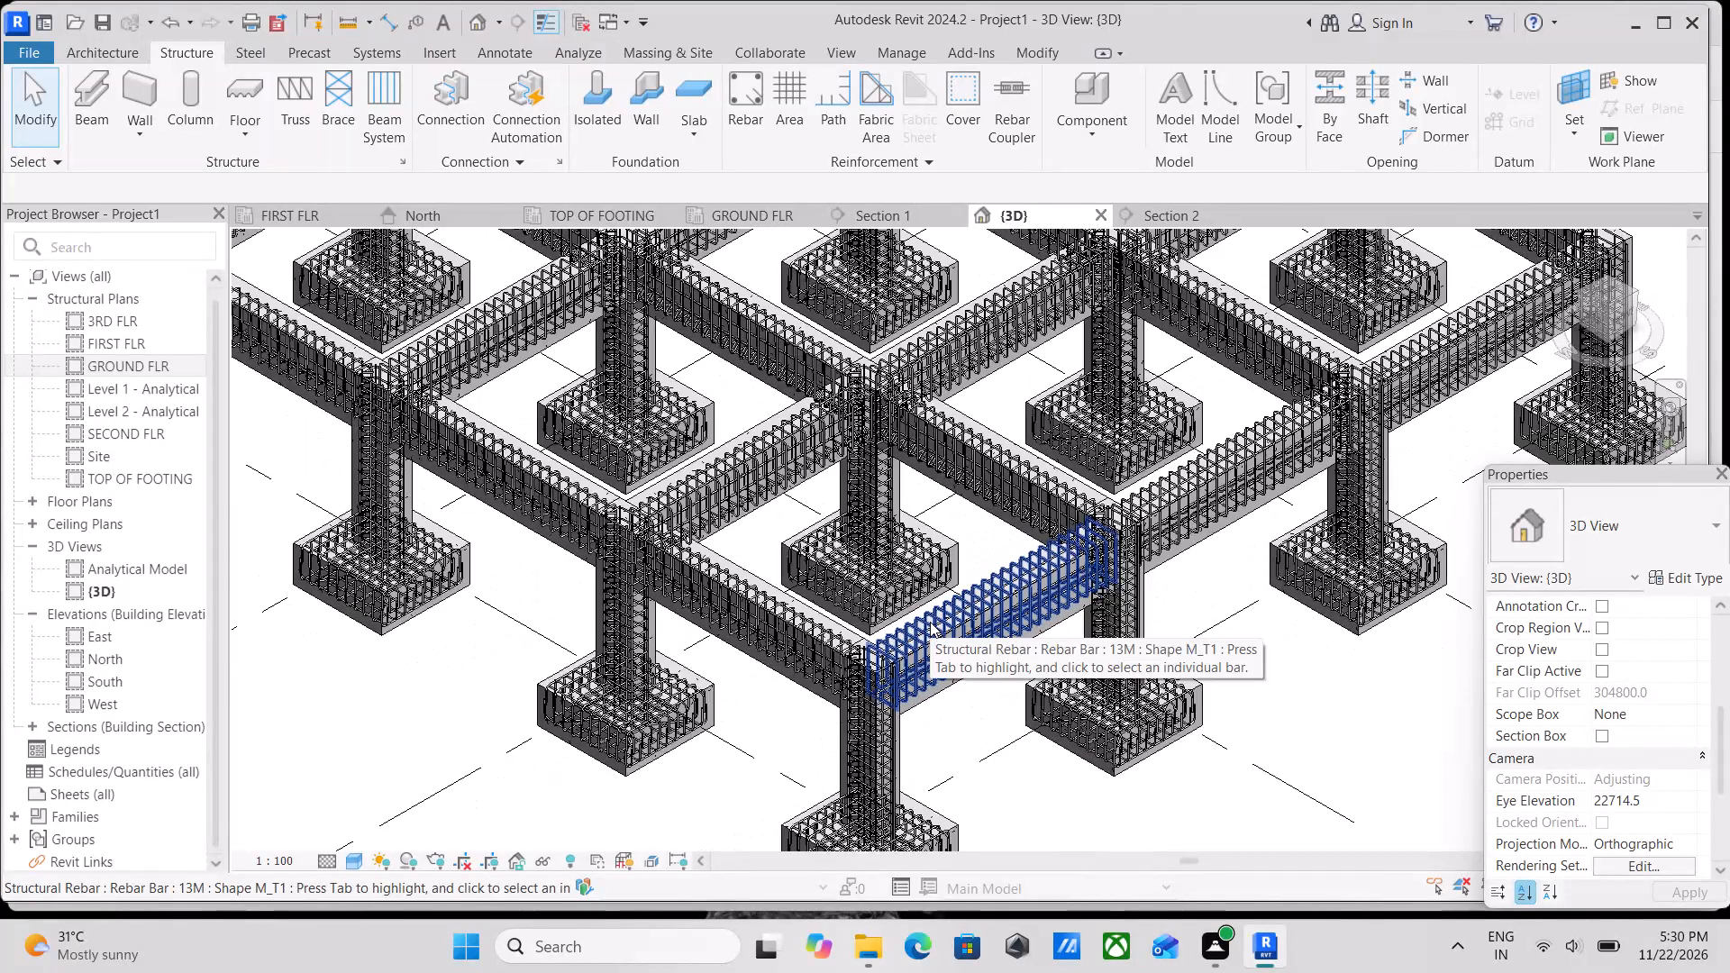
scroll(930, 622, down, 3)
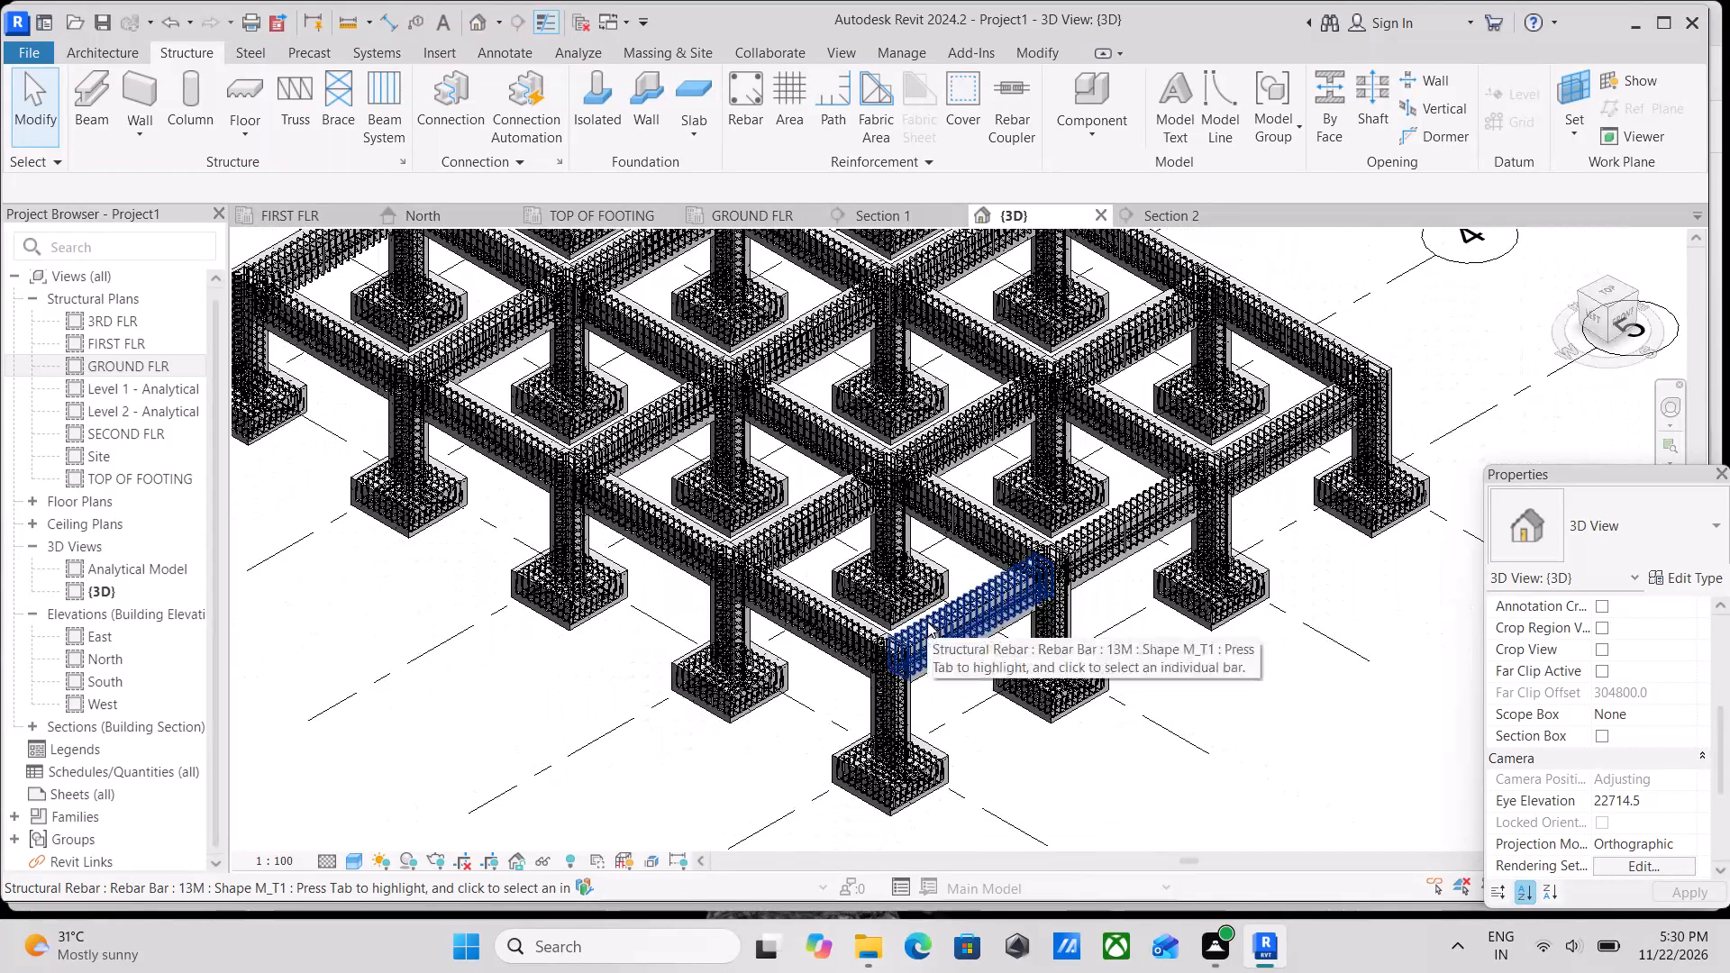
scroll(927, 622, up, 3)
scroll(927, 622, down, 4)
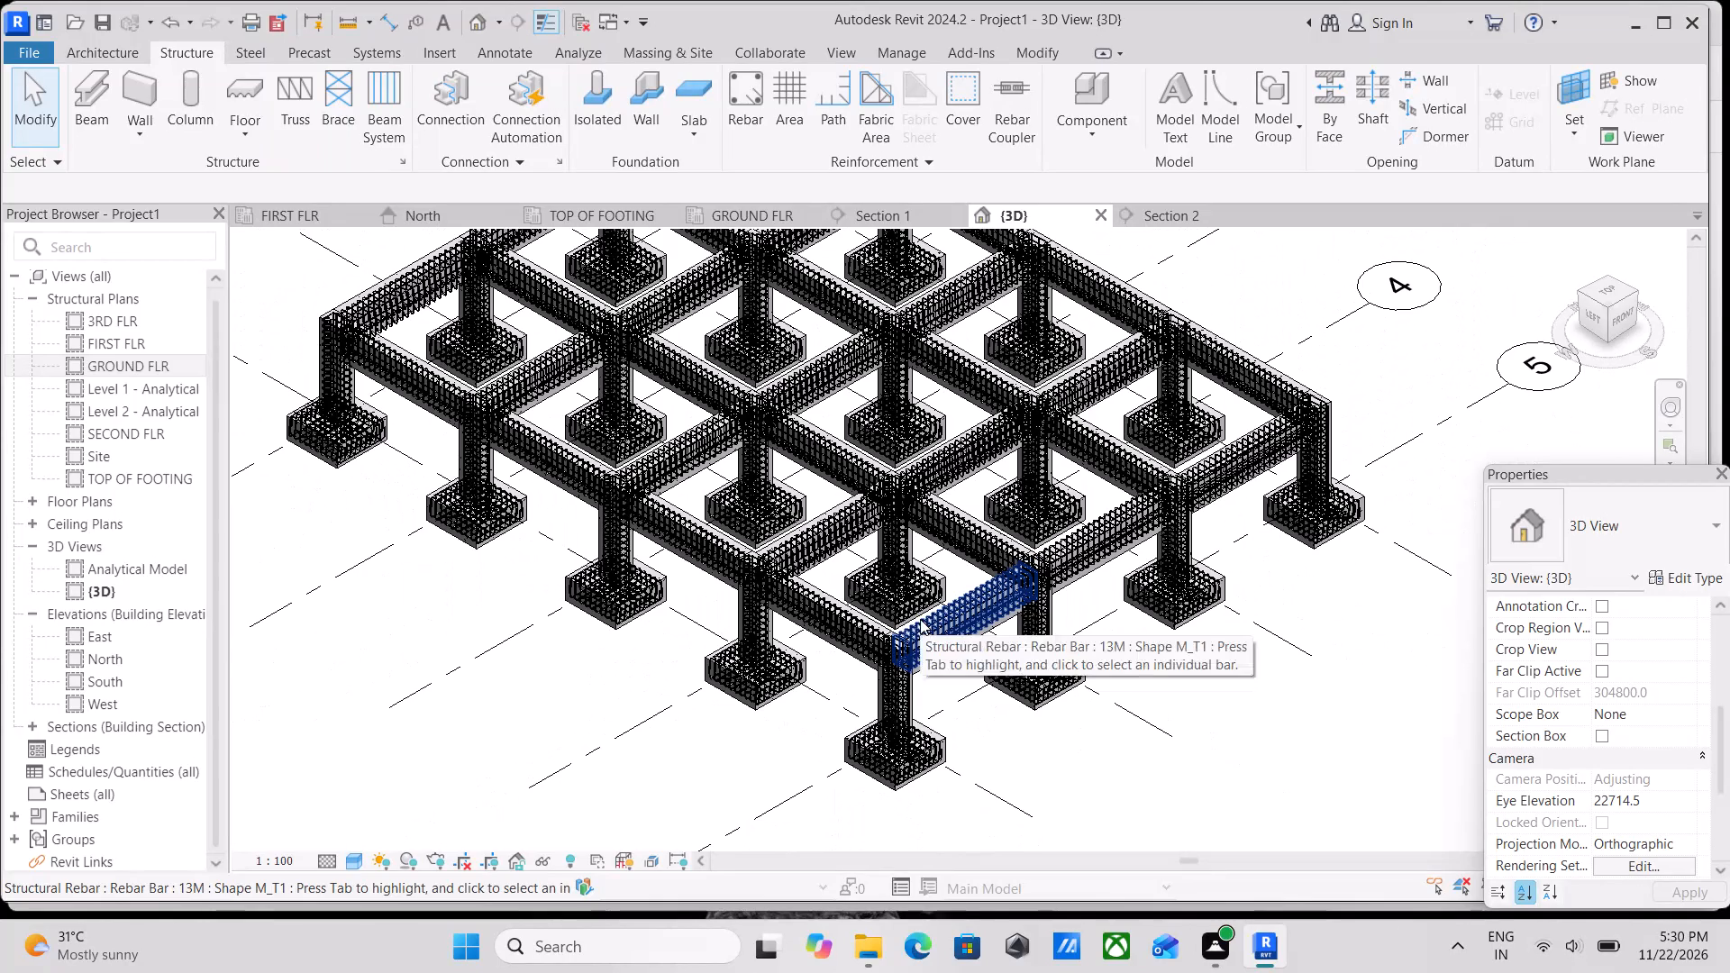
scroll(920, 619, up, 2)
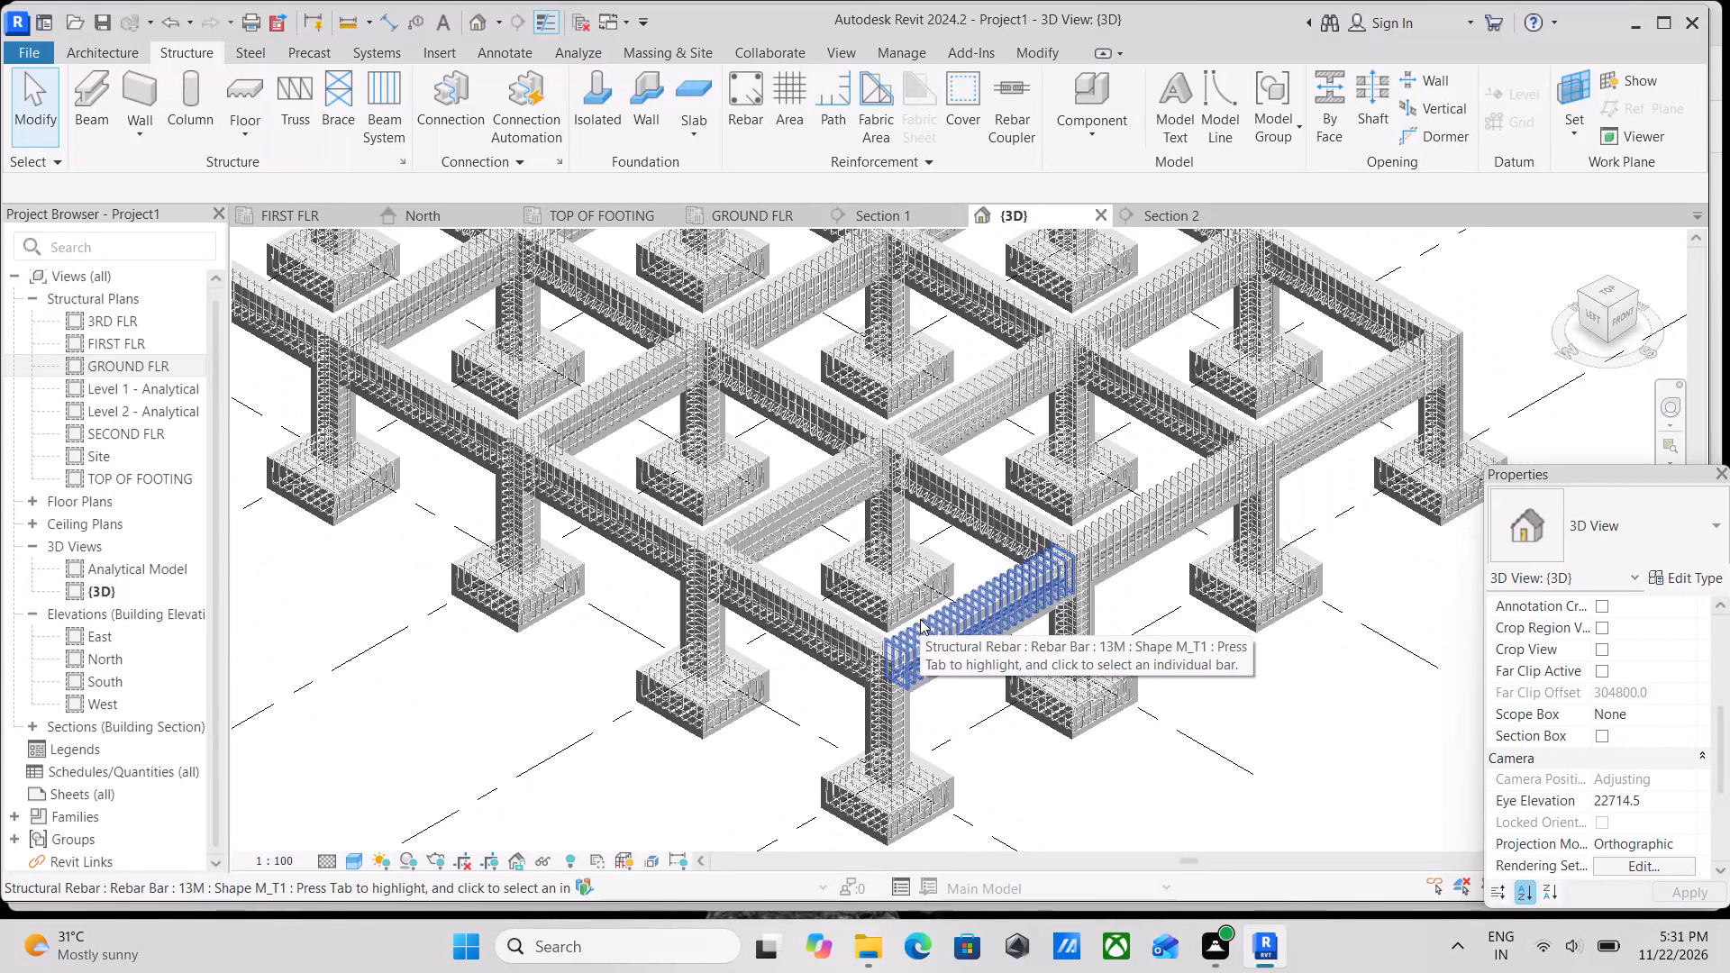
scroll(920, 619, up, 1)
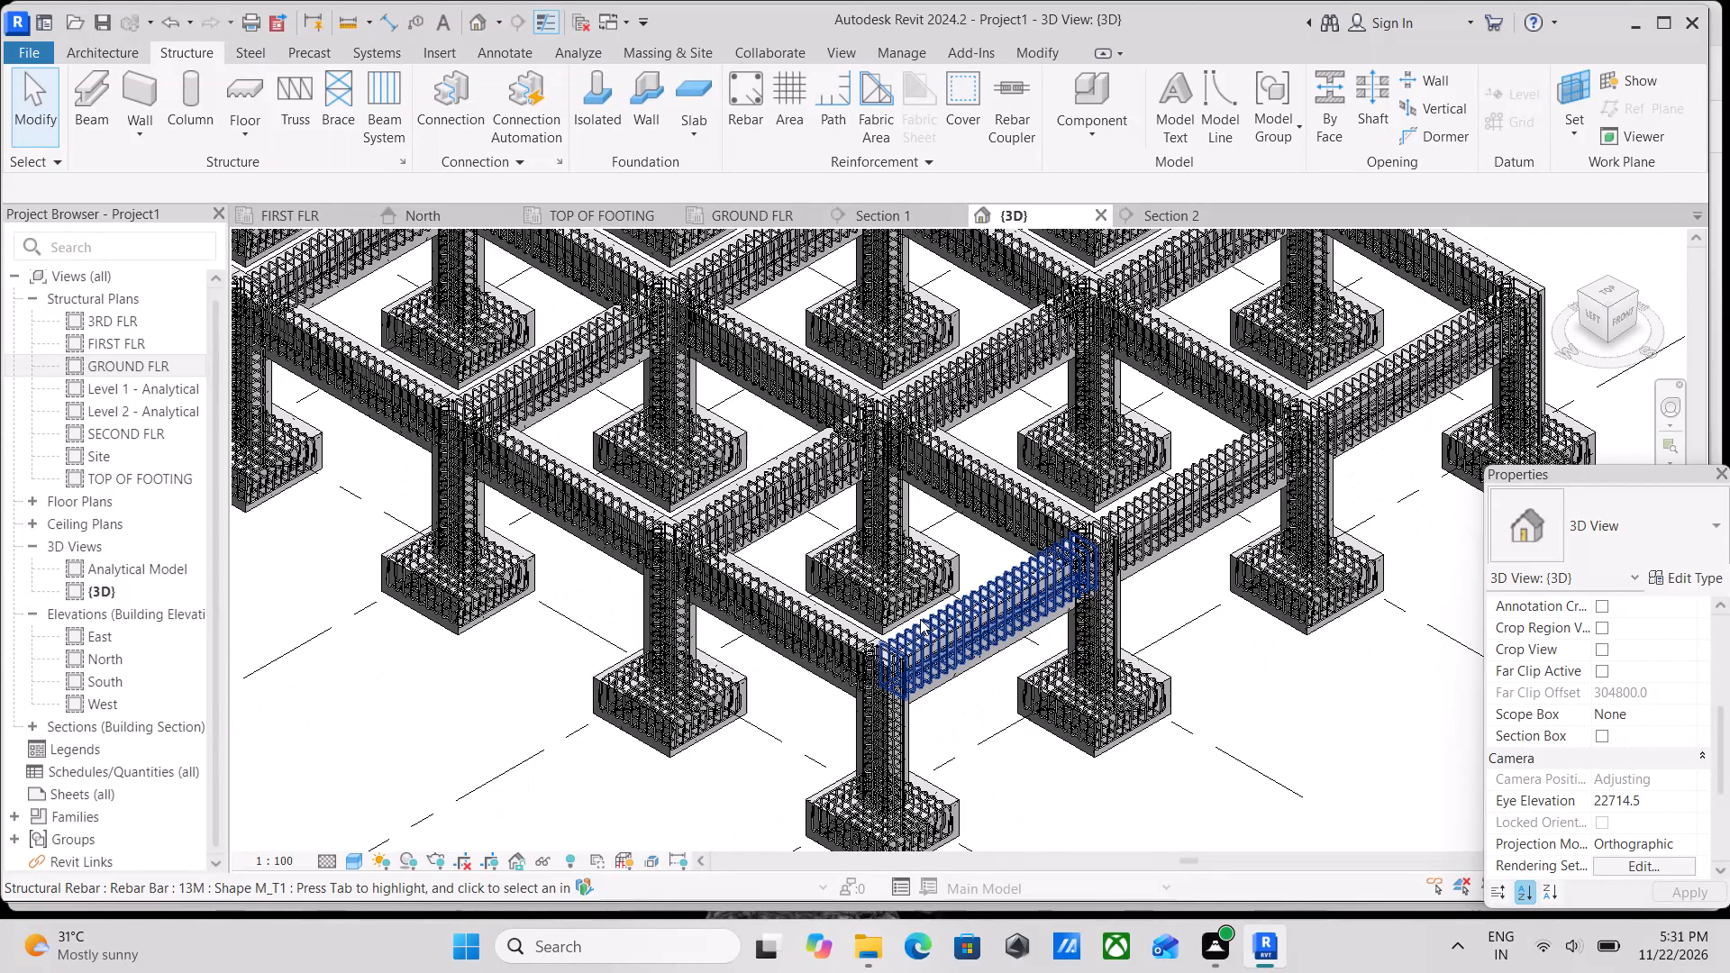
scroll(920, 619, up, 1)
scroll(920, 619, down, 2)
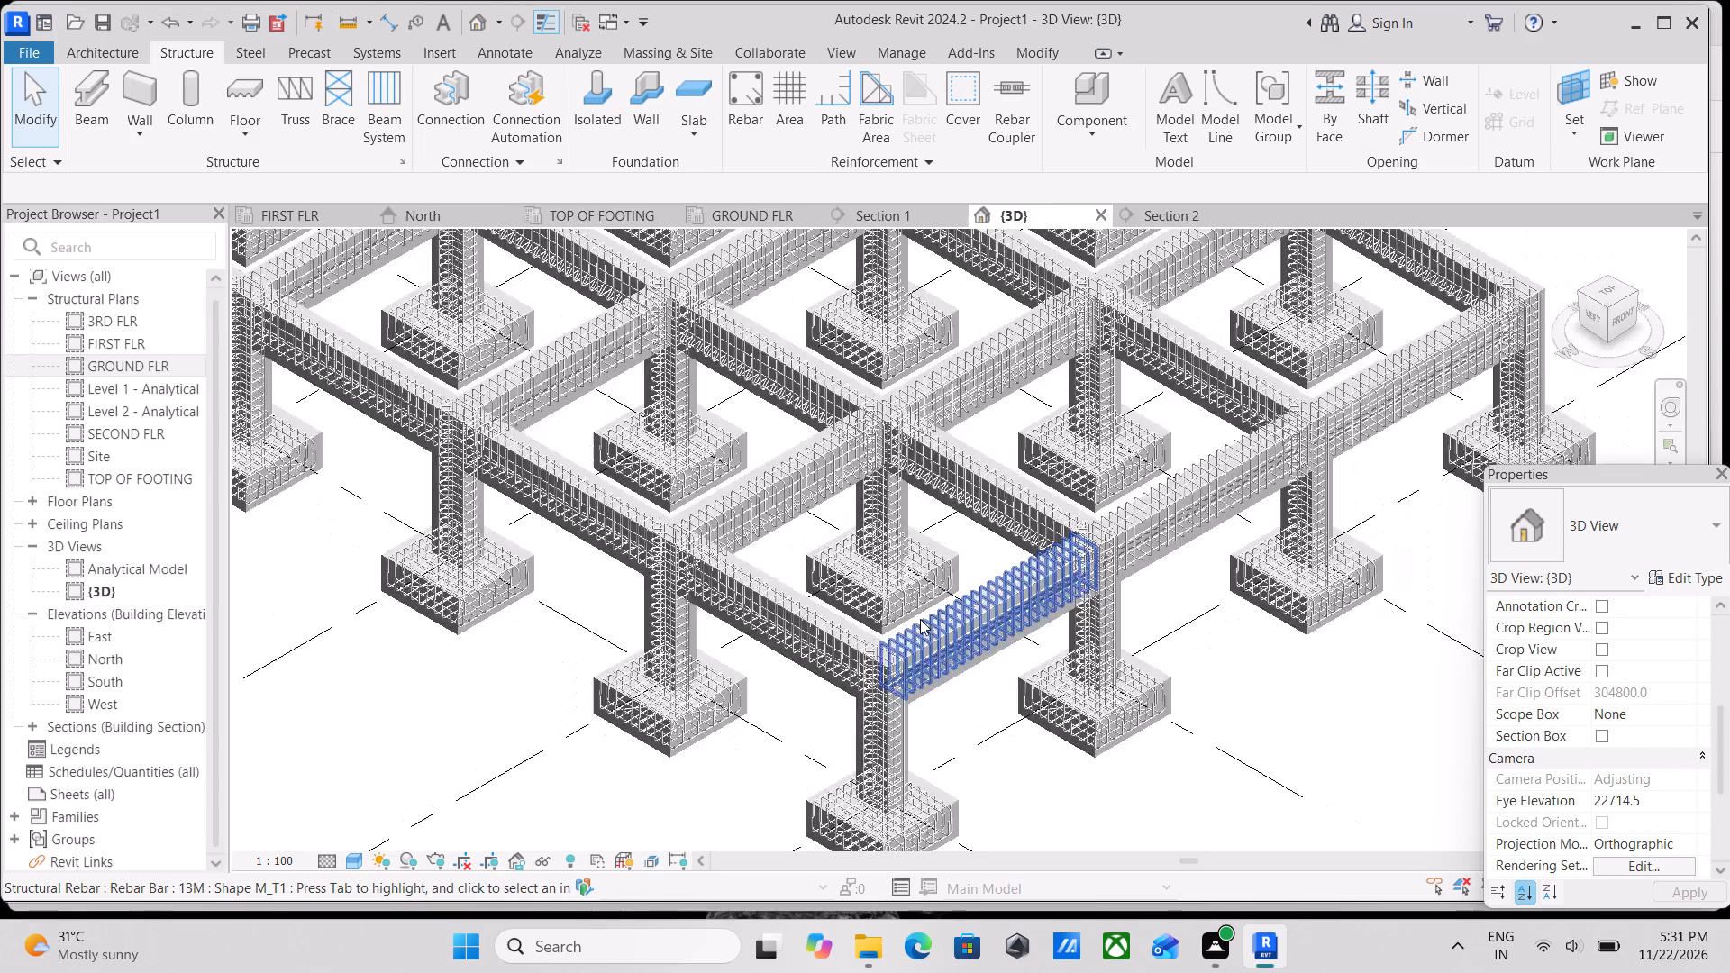
scroll(920, 619, down, 1)
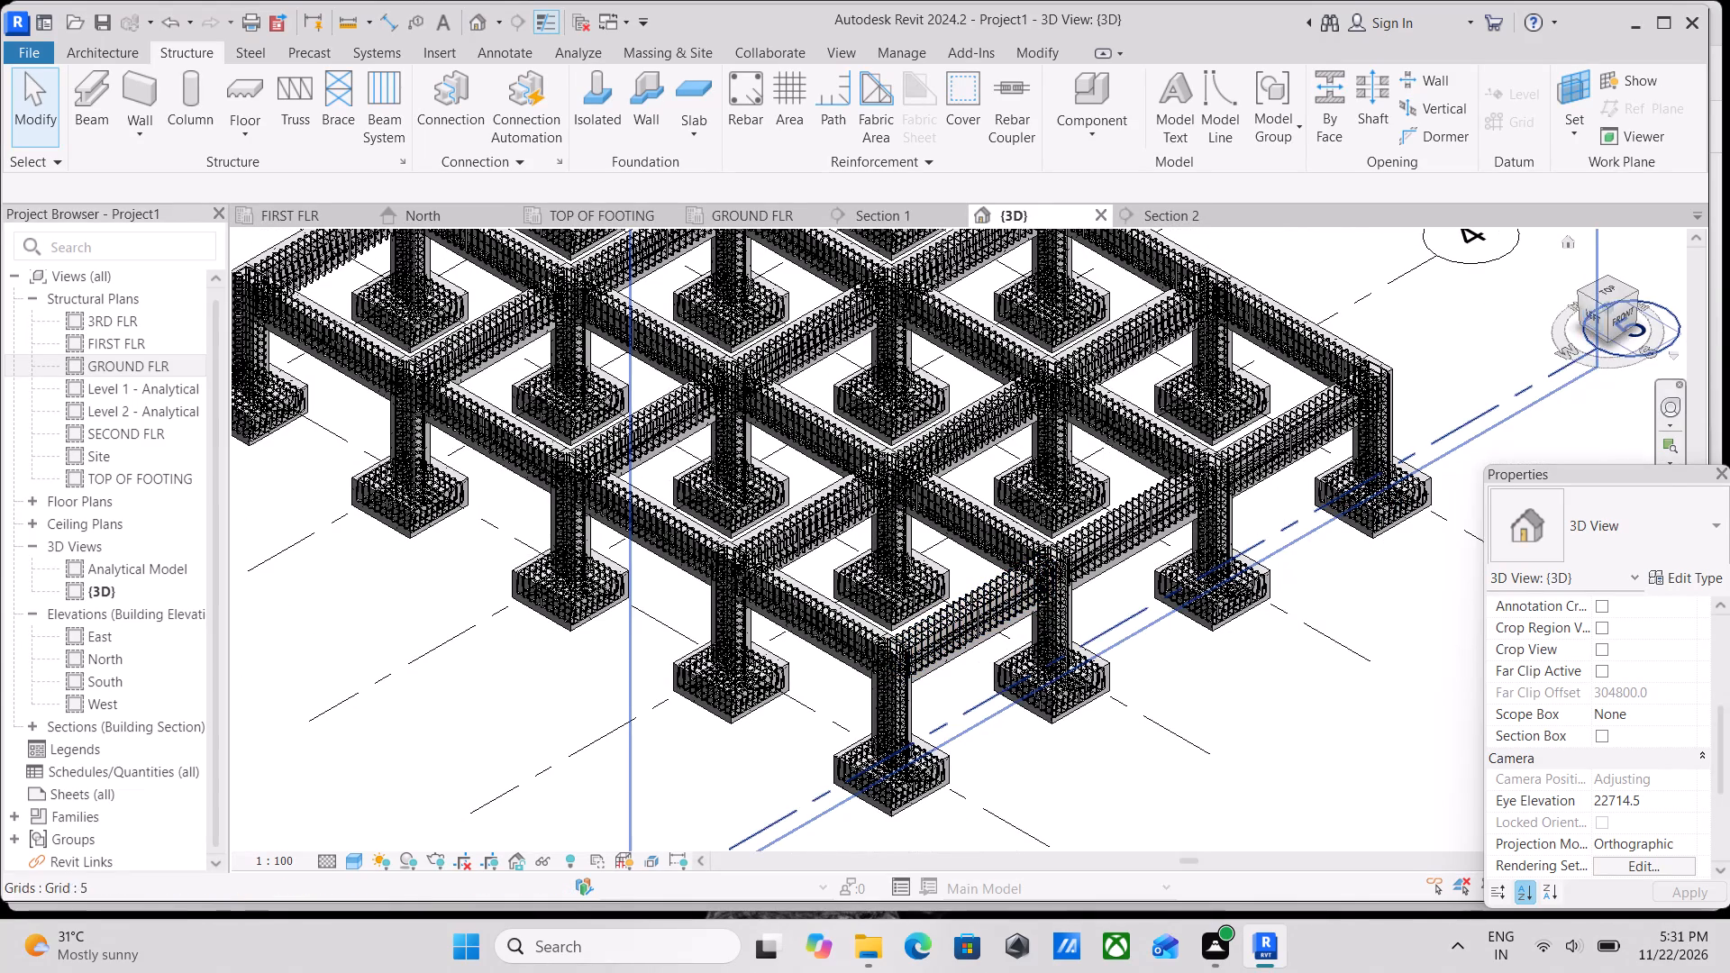
In a top view, nudge the 13M stirrup set in the grid 5 beam between B and C four increments away from grid 4.
click(1602, 292)
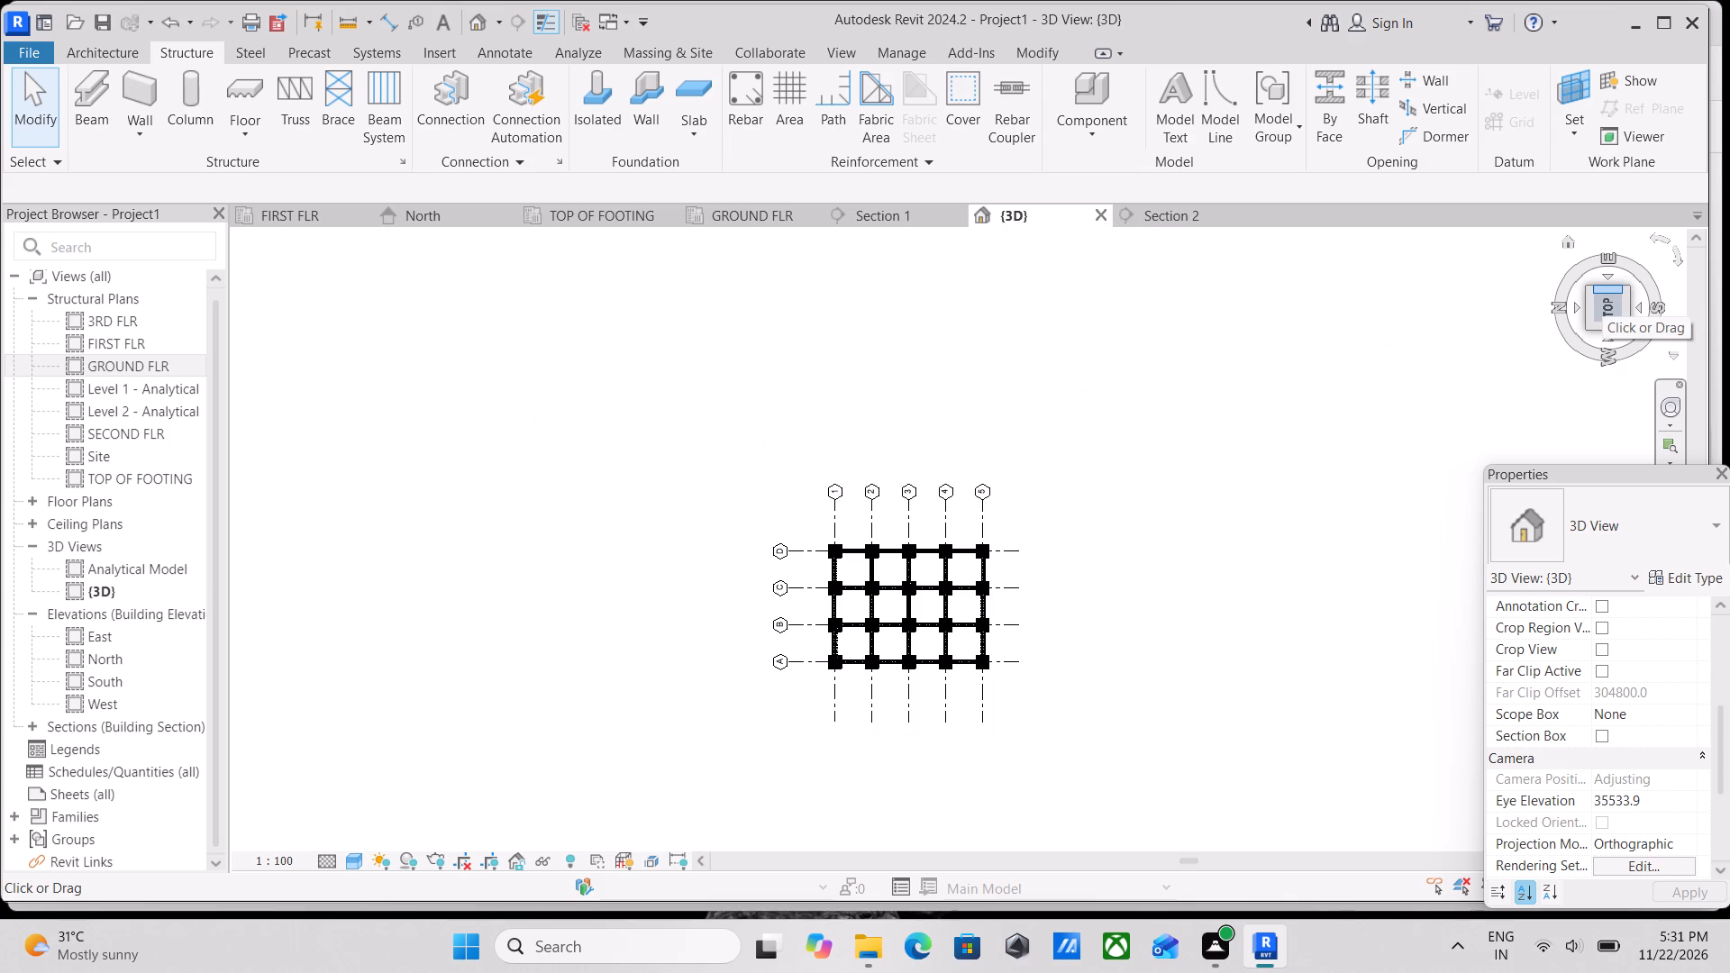
scroll(1059, 590, up, 4)
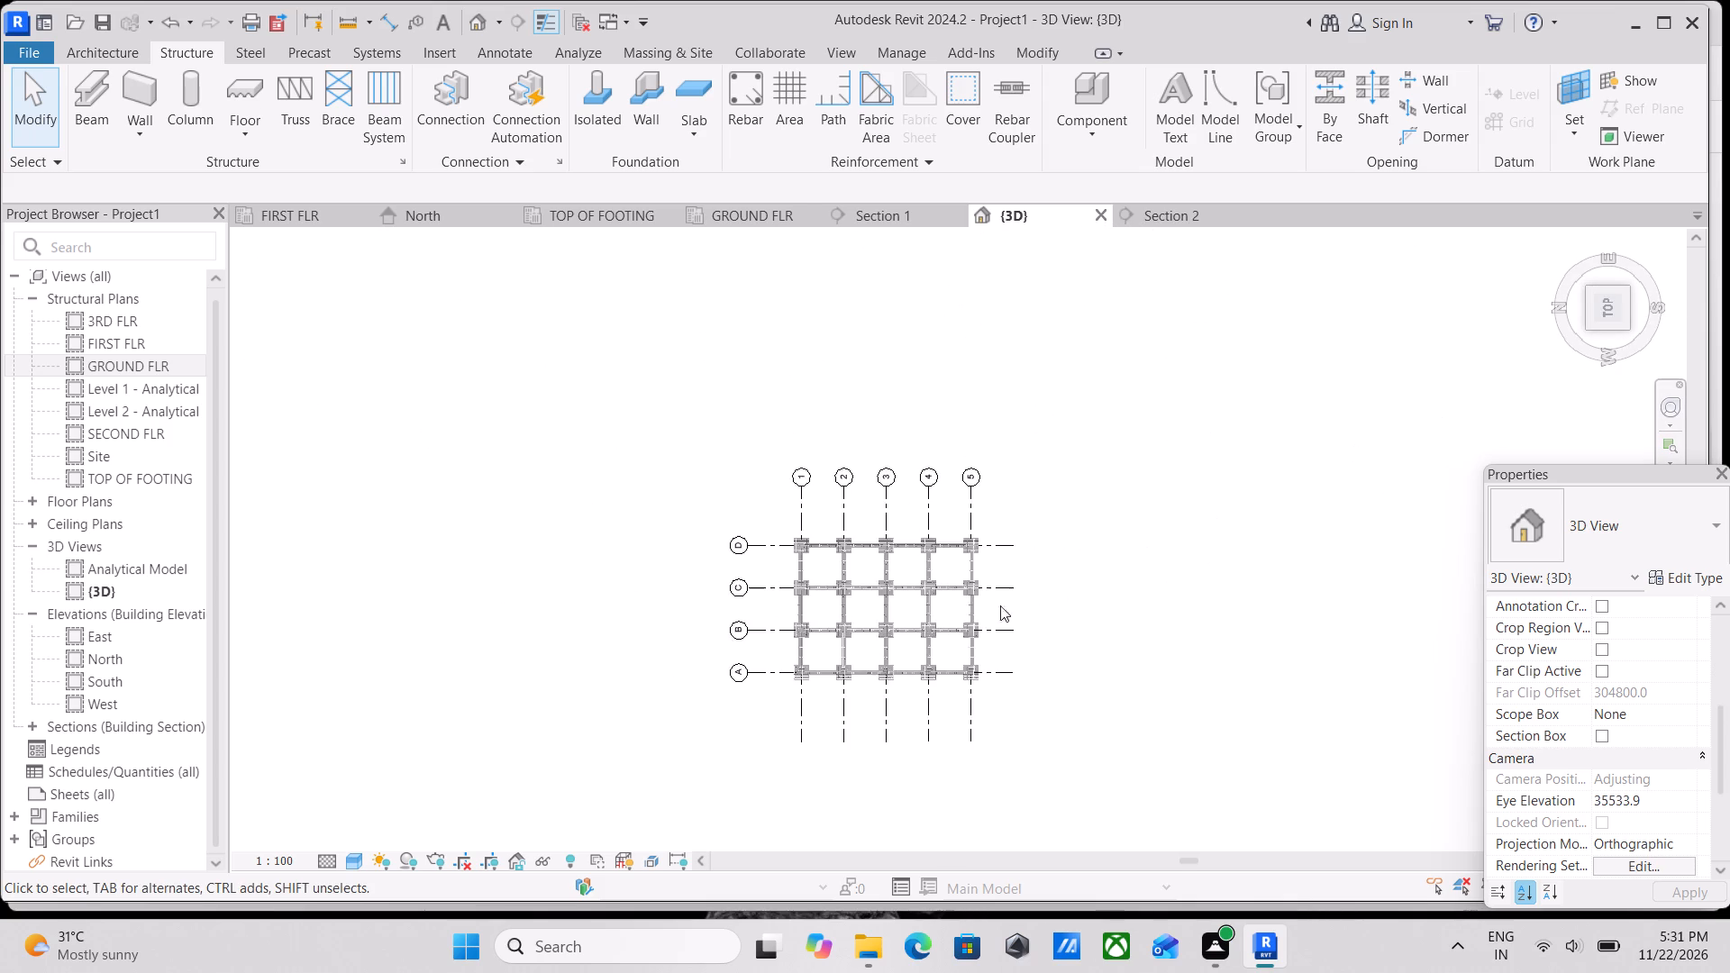
scroll(979, 614, up, 9)
scroll(899, 615, up, 5)
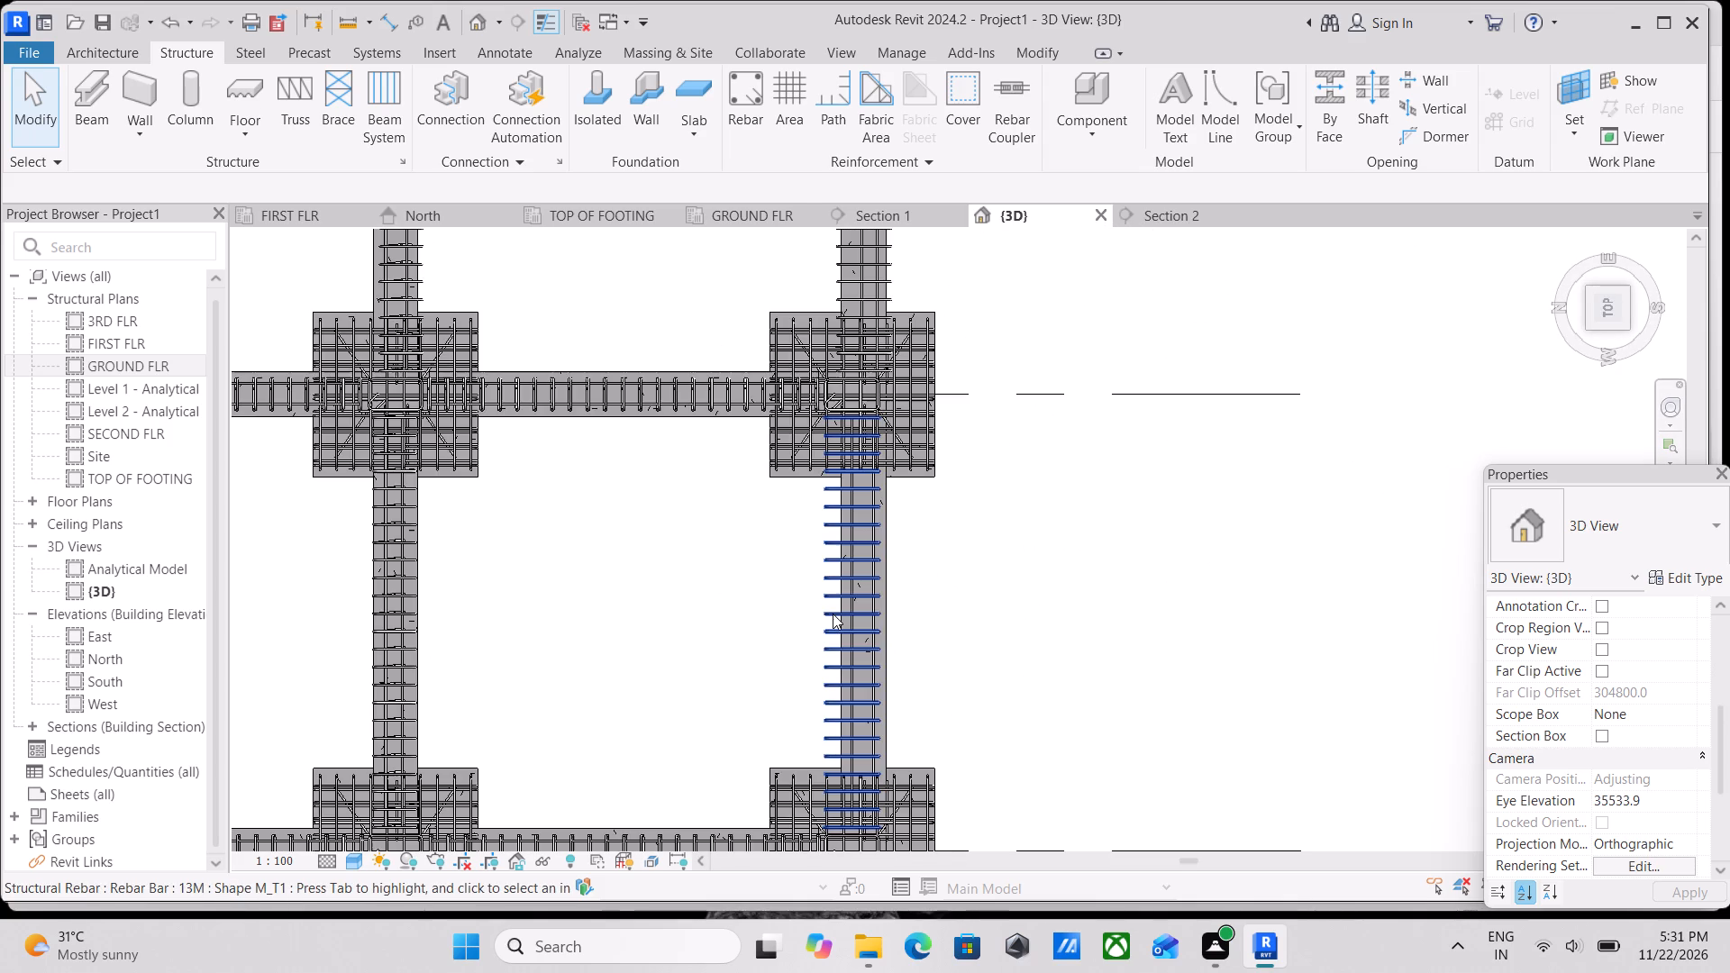
click(832, 614)
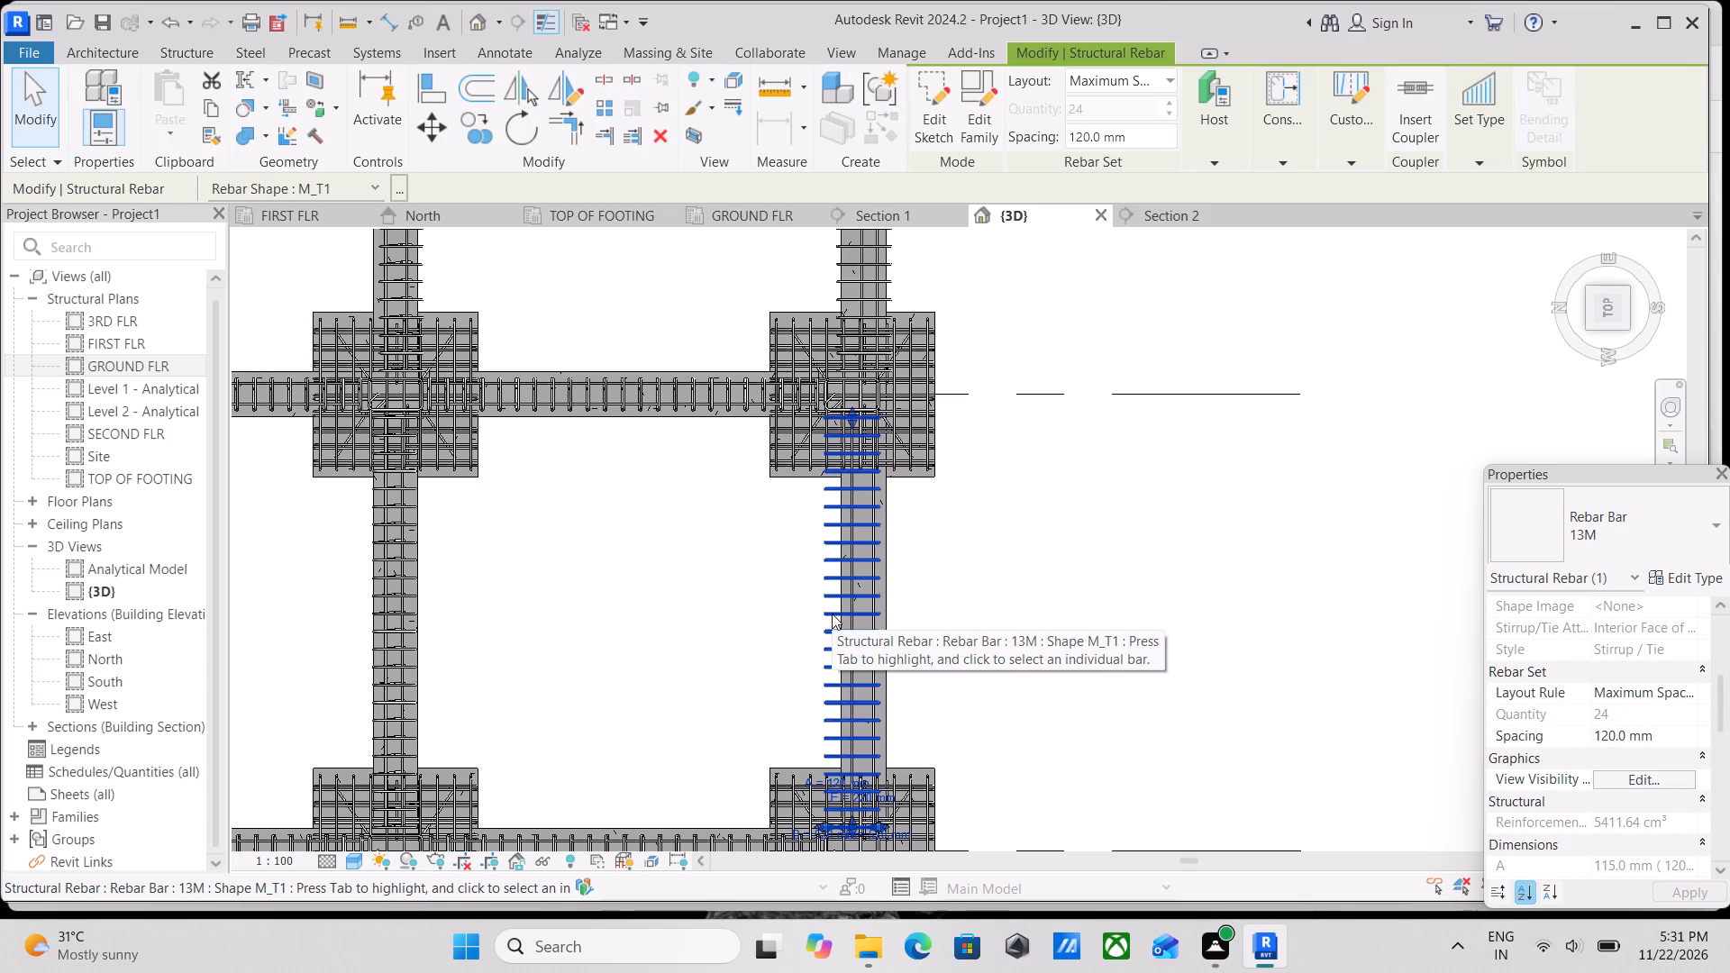
scroll(832, 614, up, 1)
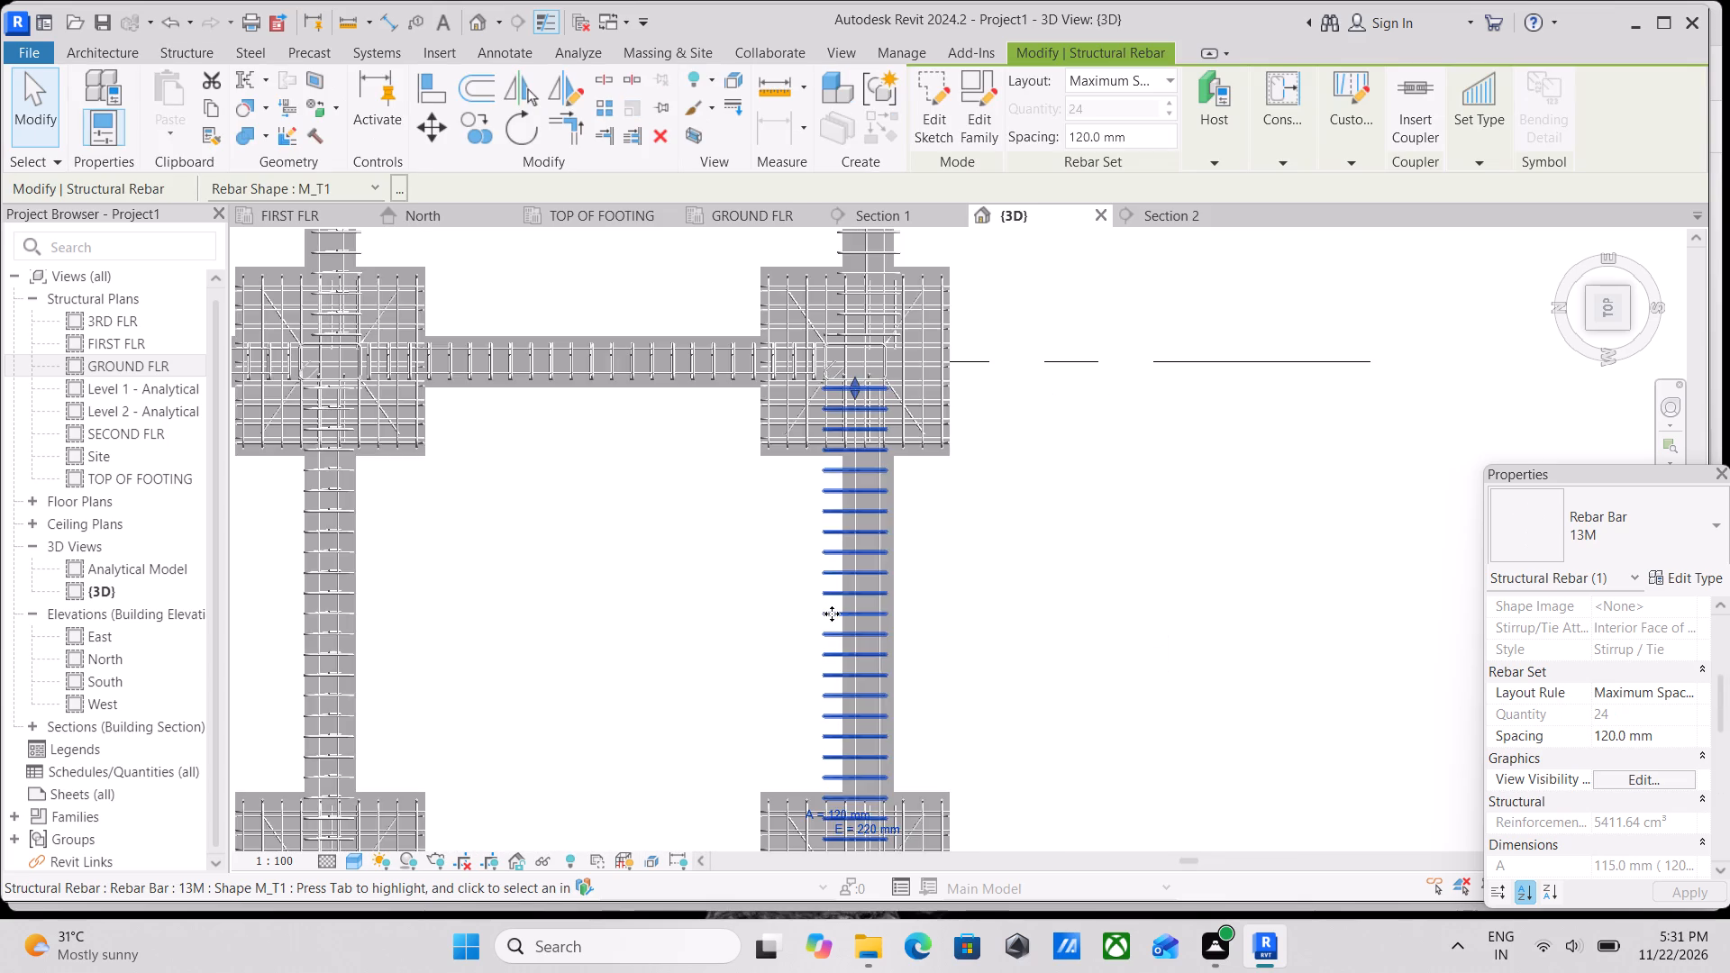
scroll(832, 614, up, 2)
scroll(867, 604, down, 4)
middle_drag(873, 605, 877, 605)
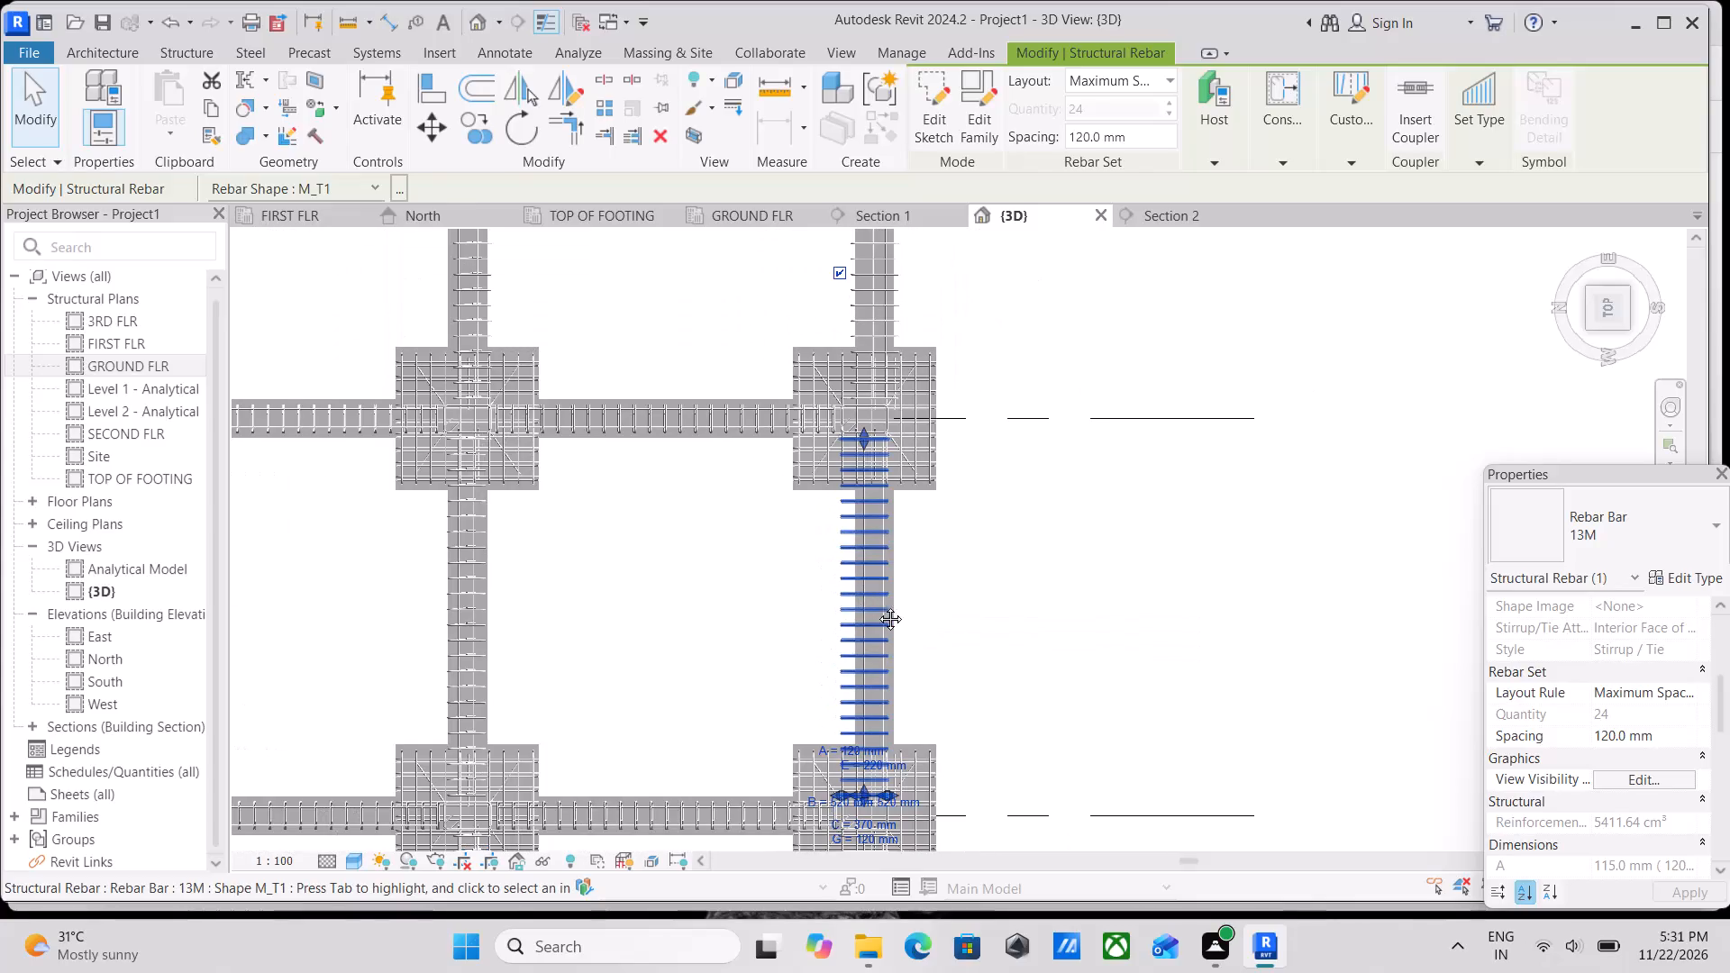
middle_drag(877, 605, 889, 611)
scroll(889, 609, up, 4)
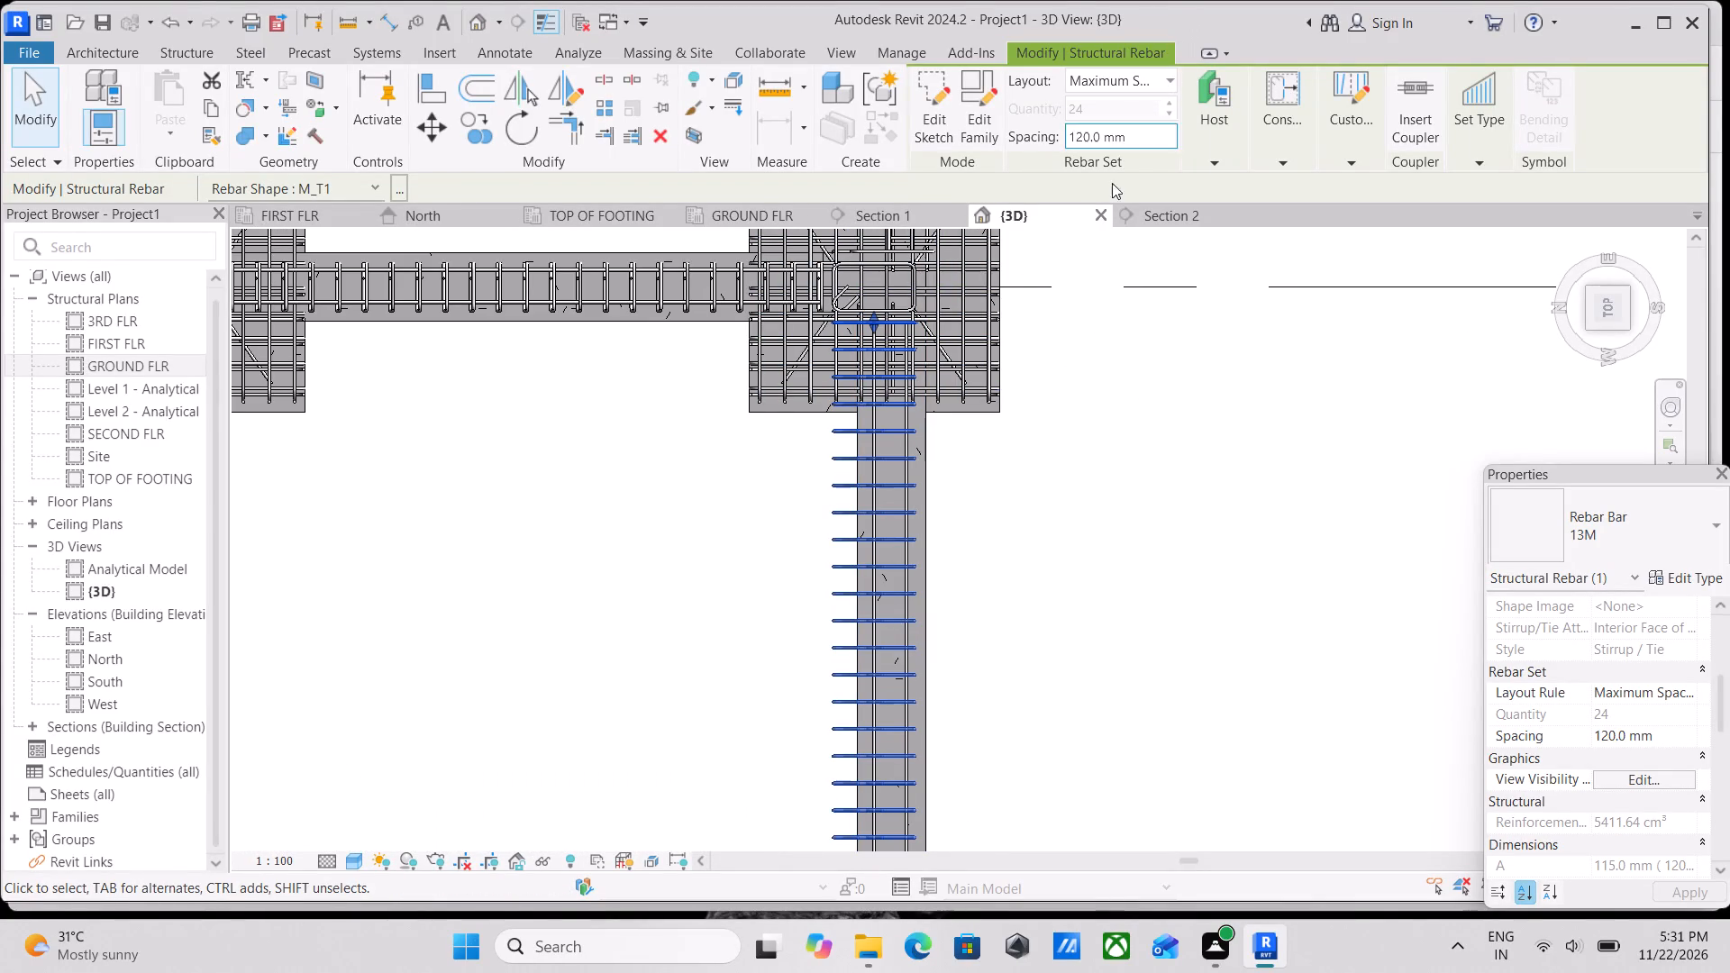
scroll(892, 451, up, 2)
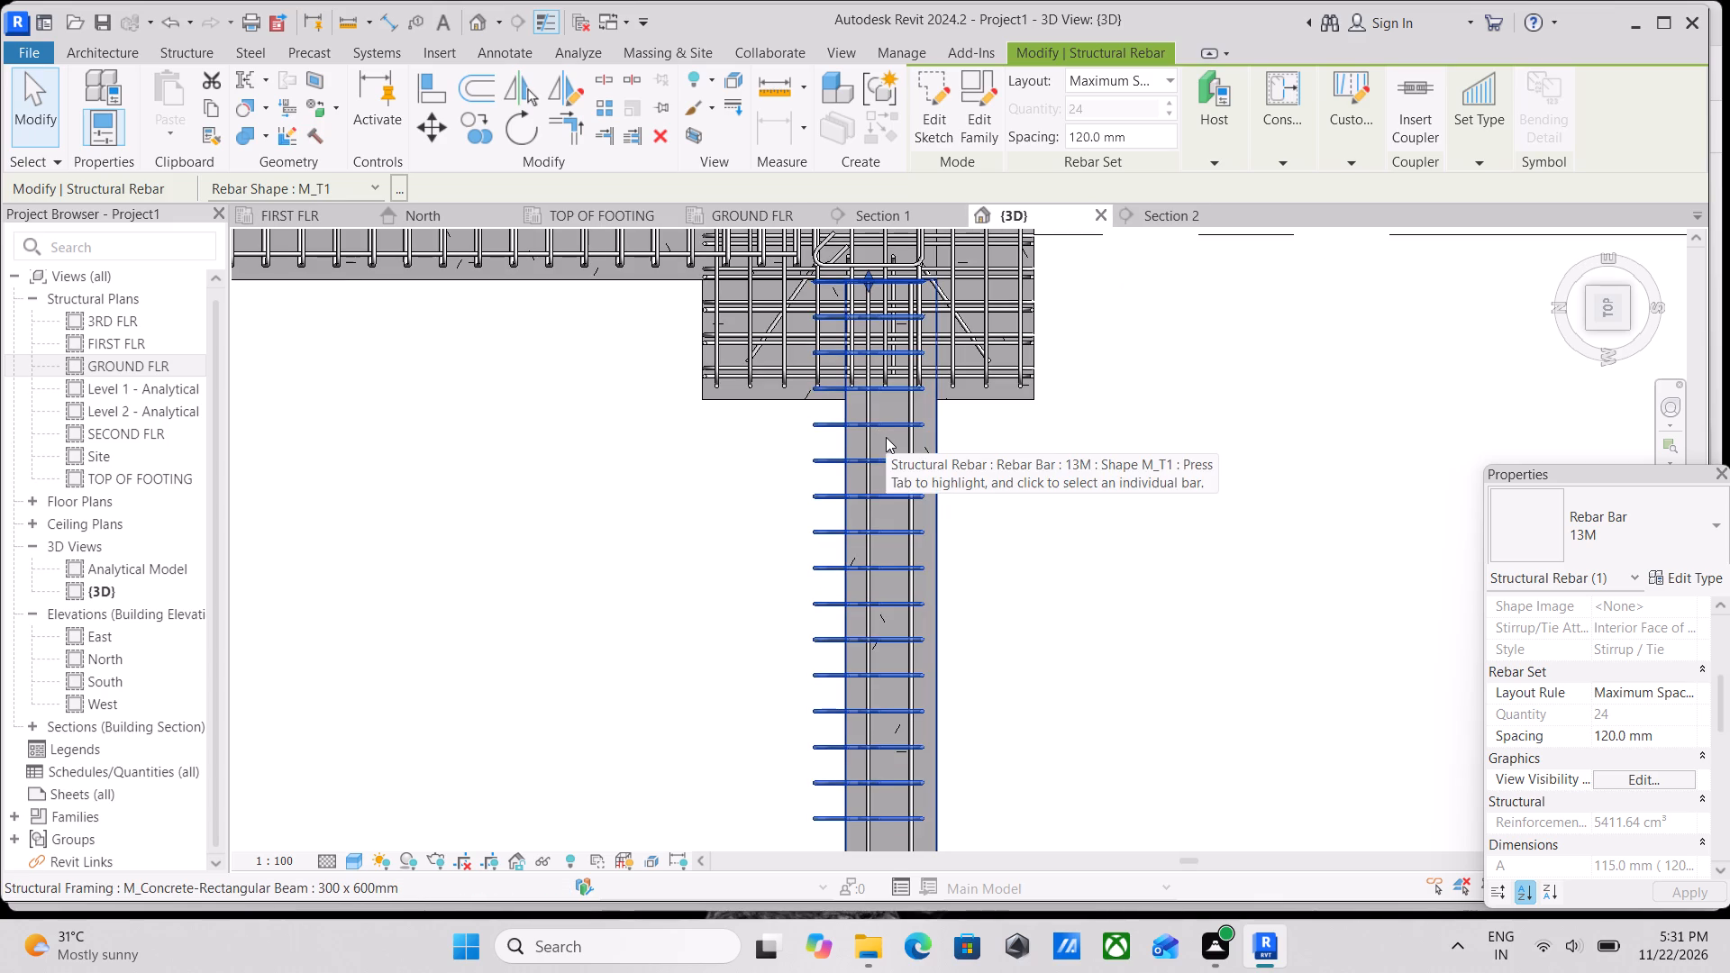
key(Right)
key(Right)
key(Right)
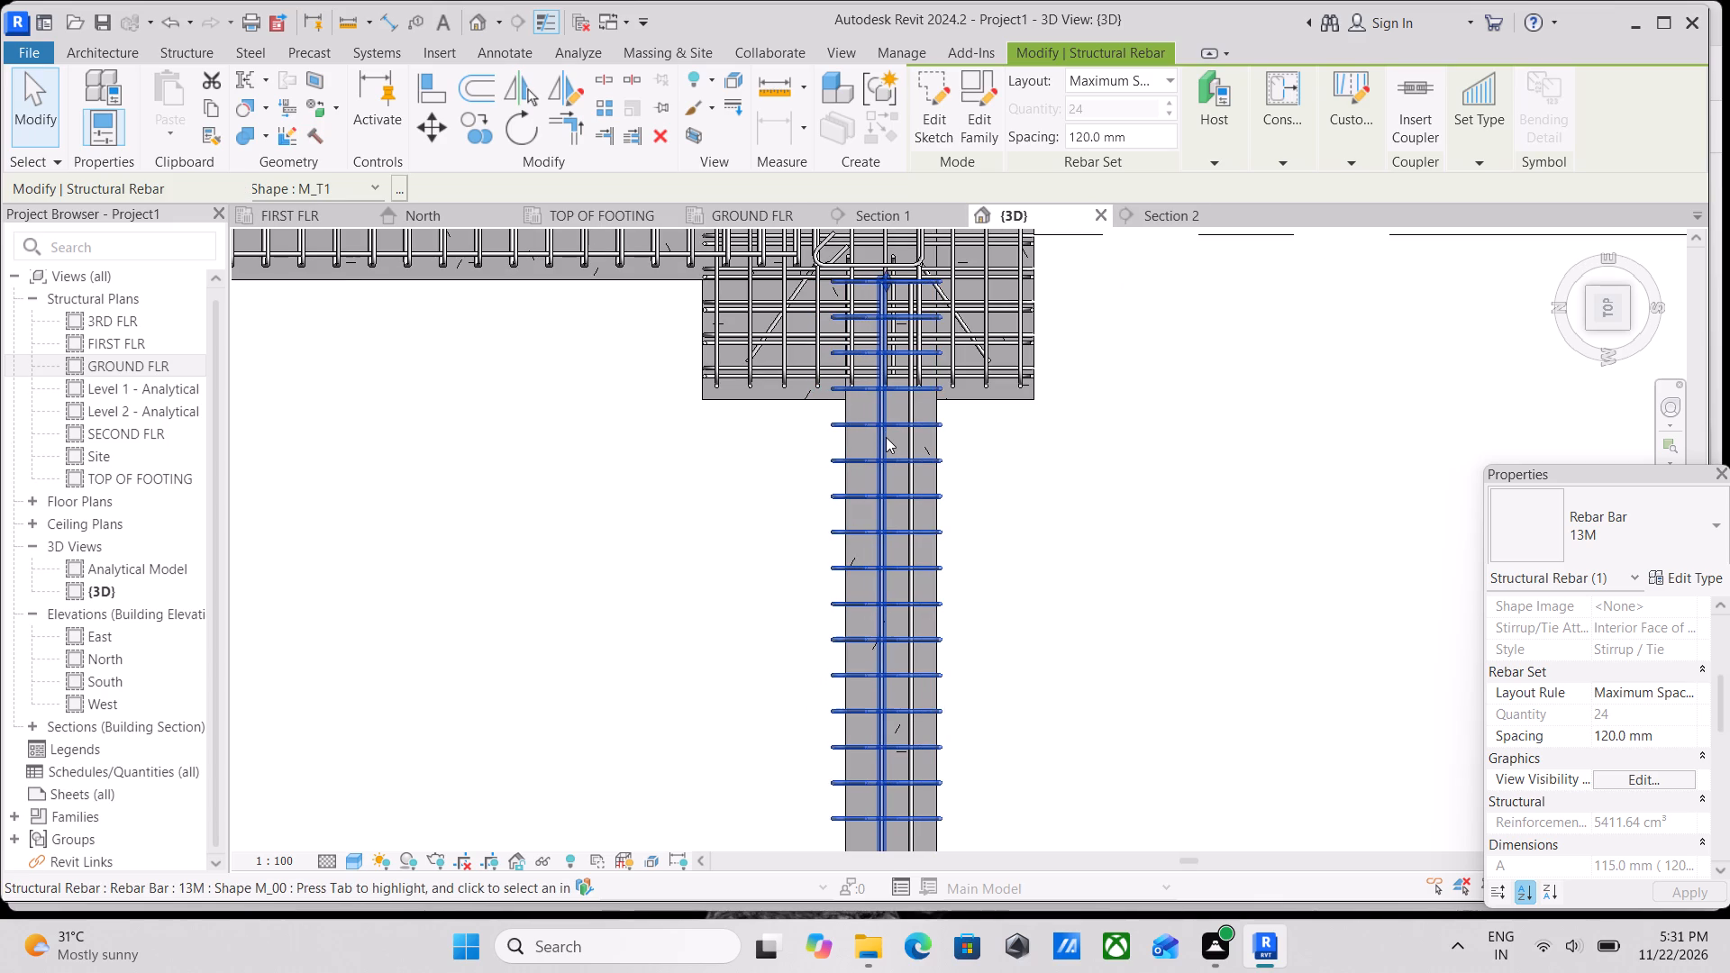
key(Right)
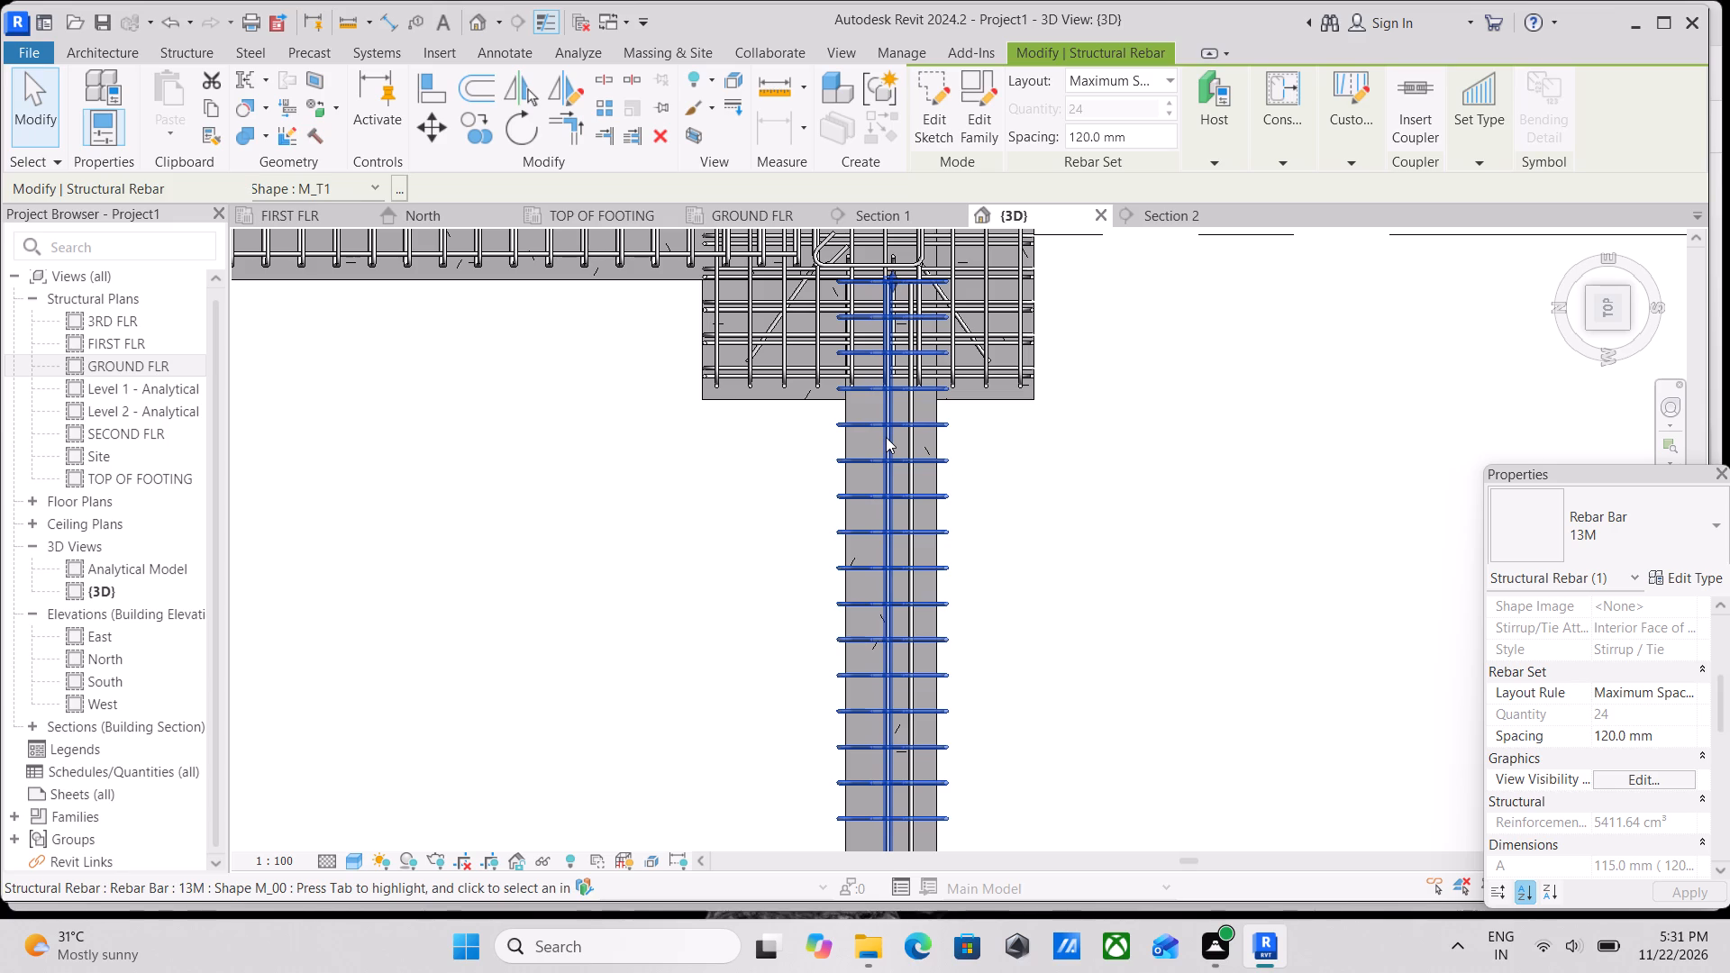
key(Left)
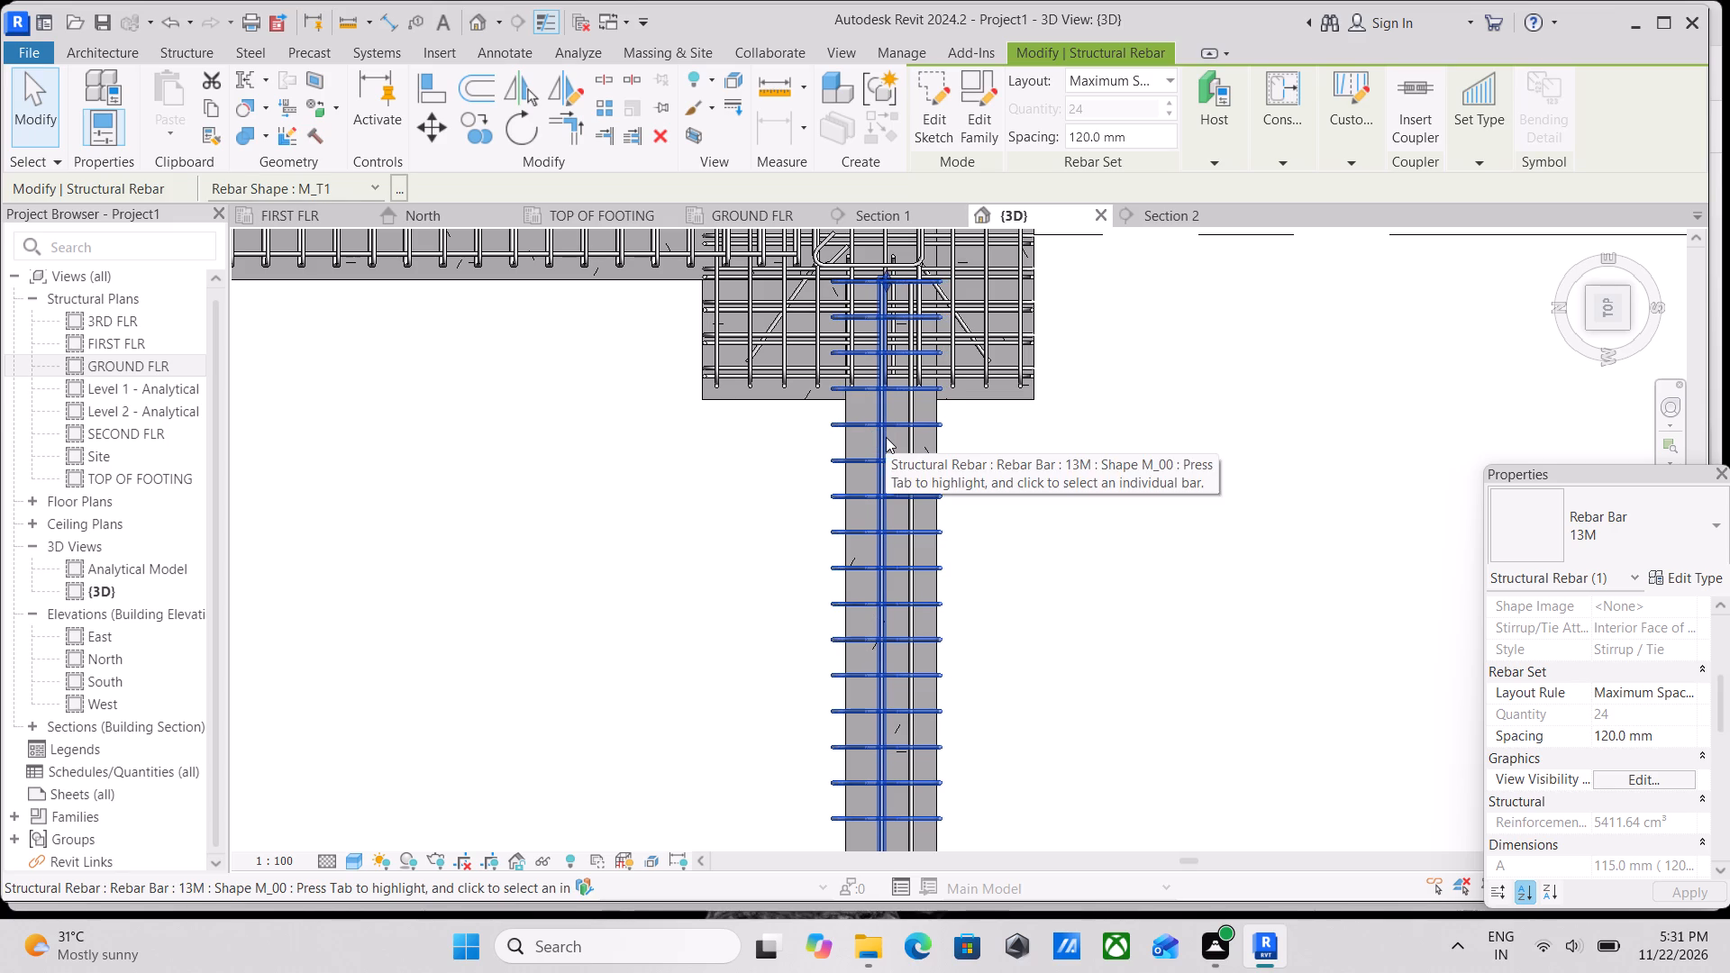
key(Right)
key(Escape)
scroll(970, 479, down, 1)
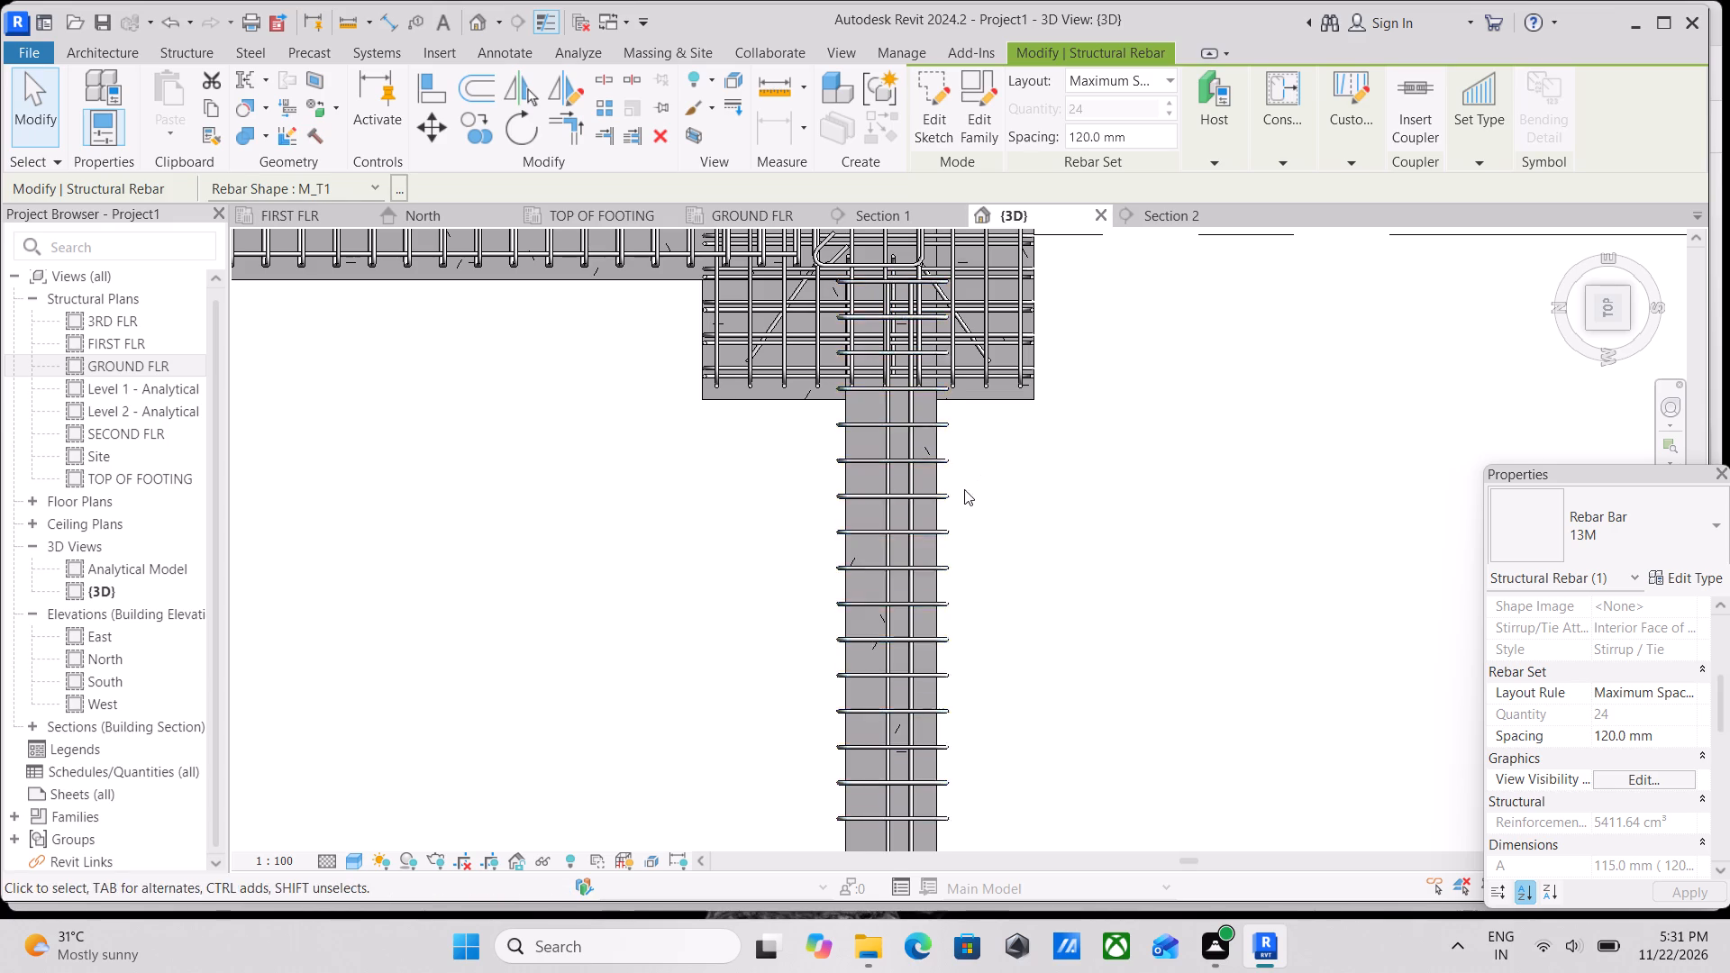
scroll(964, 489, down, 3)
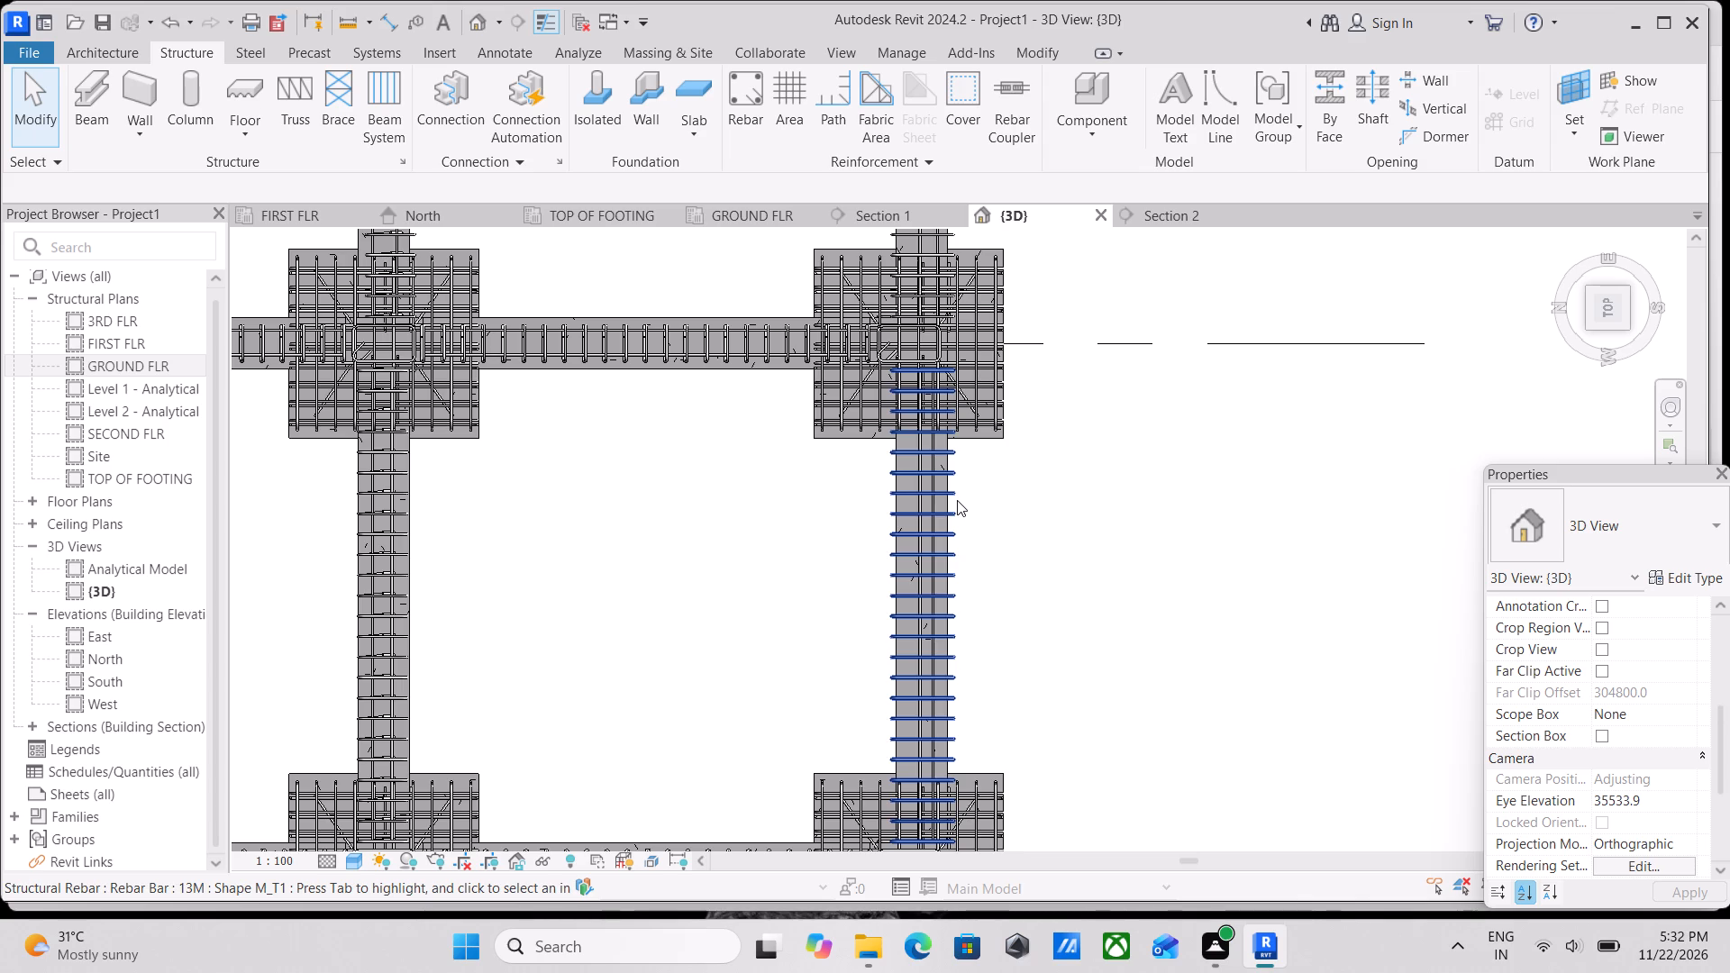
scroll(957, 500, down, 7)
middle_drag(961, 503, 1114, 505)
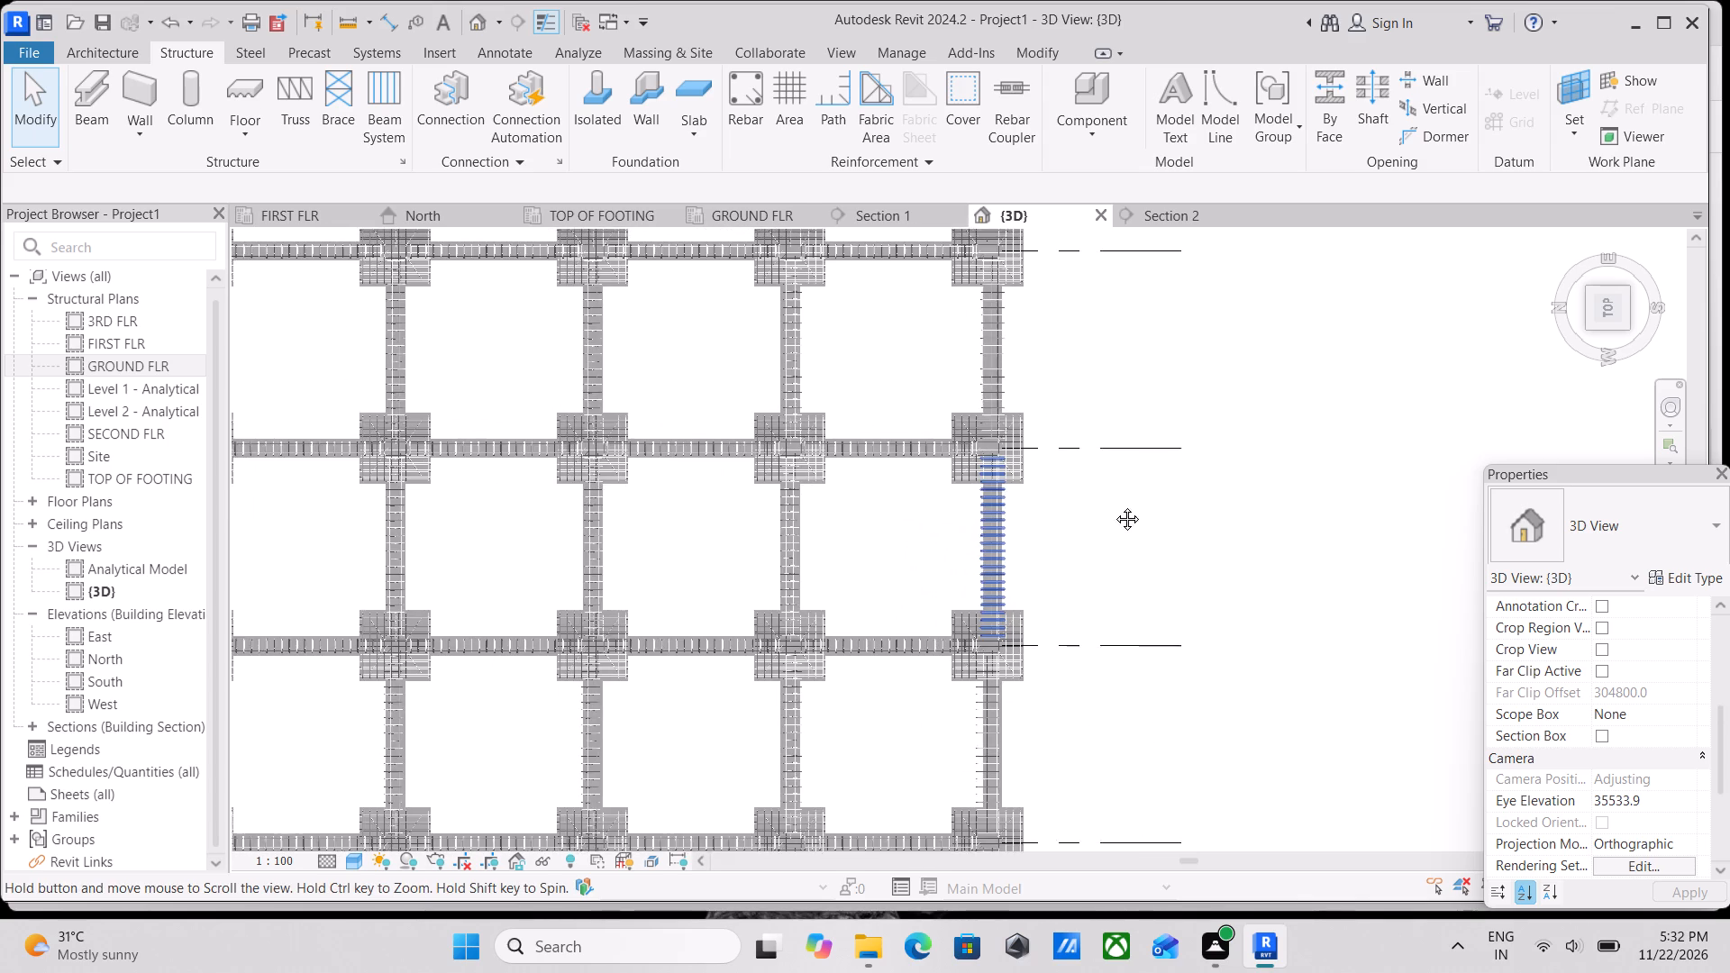
Nudge the 13M stirrup set in the grid 4 beam between A and B two increments toward grid 3.
middle_drag(1114, 505, 1285, 496)
scroll(1068, 733, up, 10)
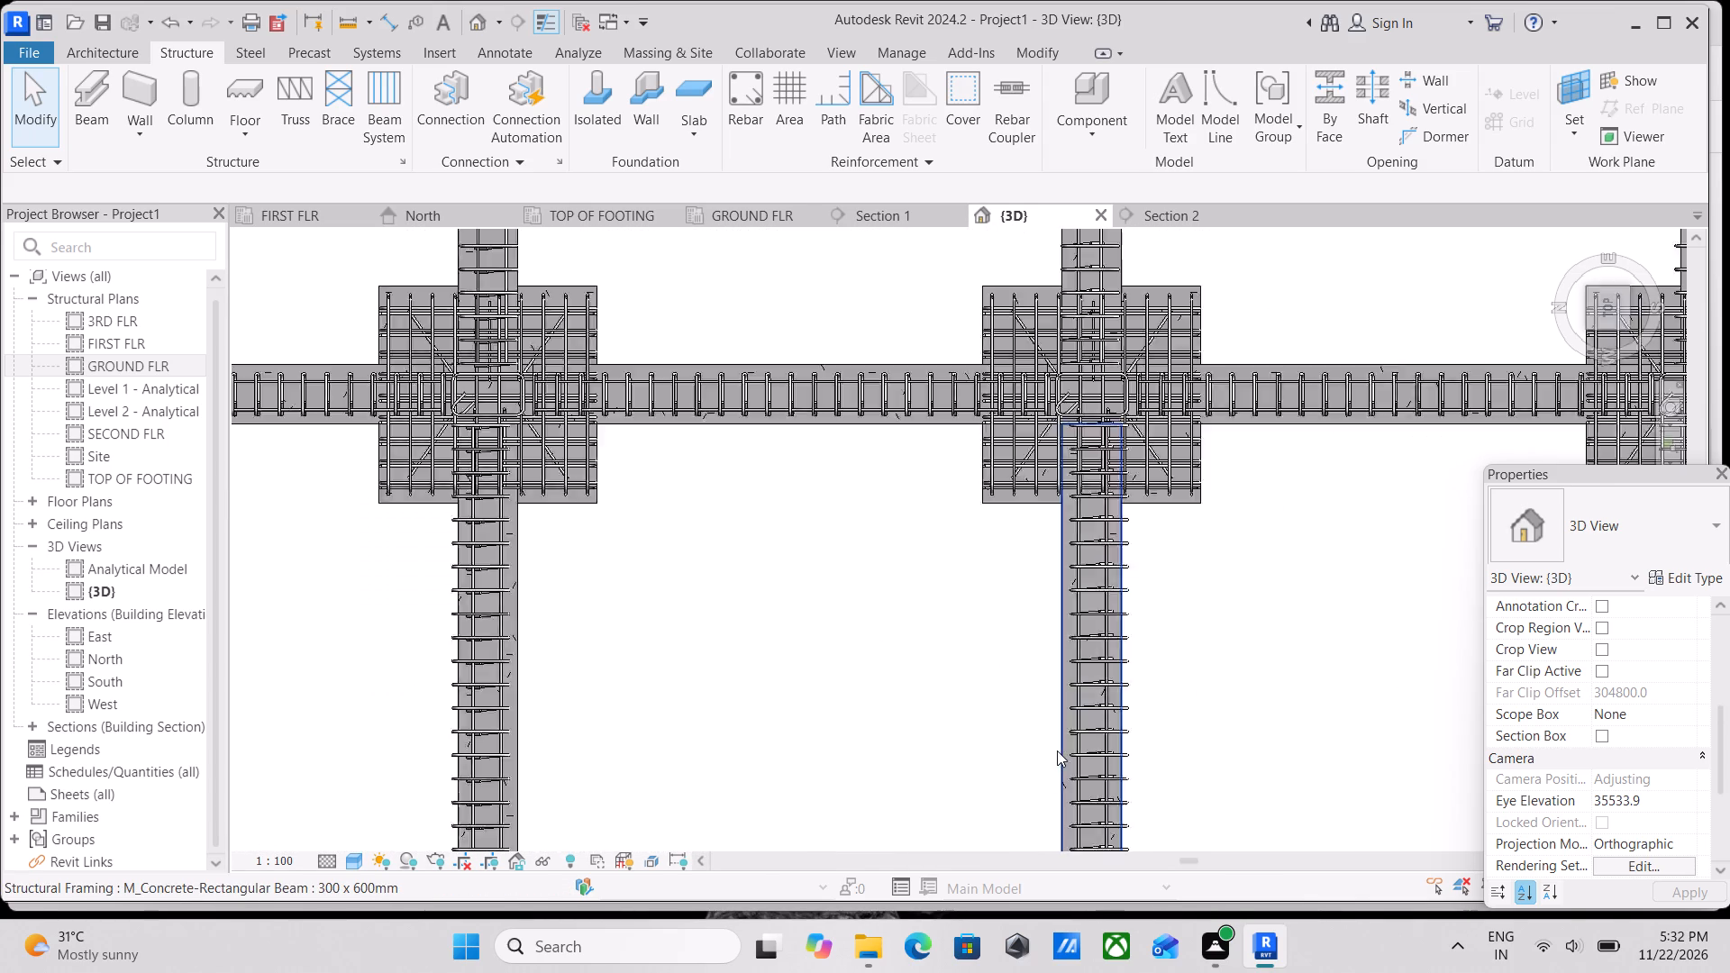
scroll(1057, 750, up, 2)
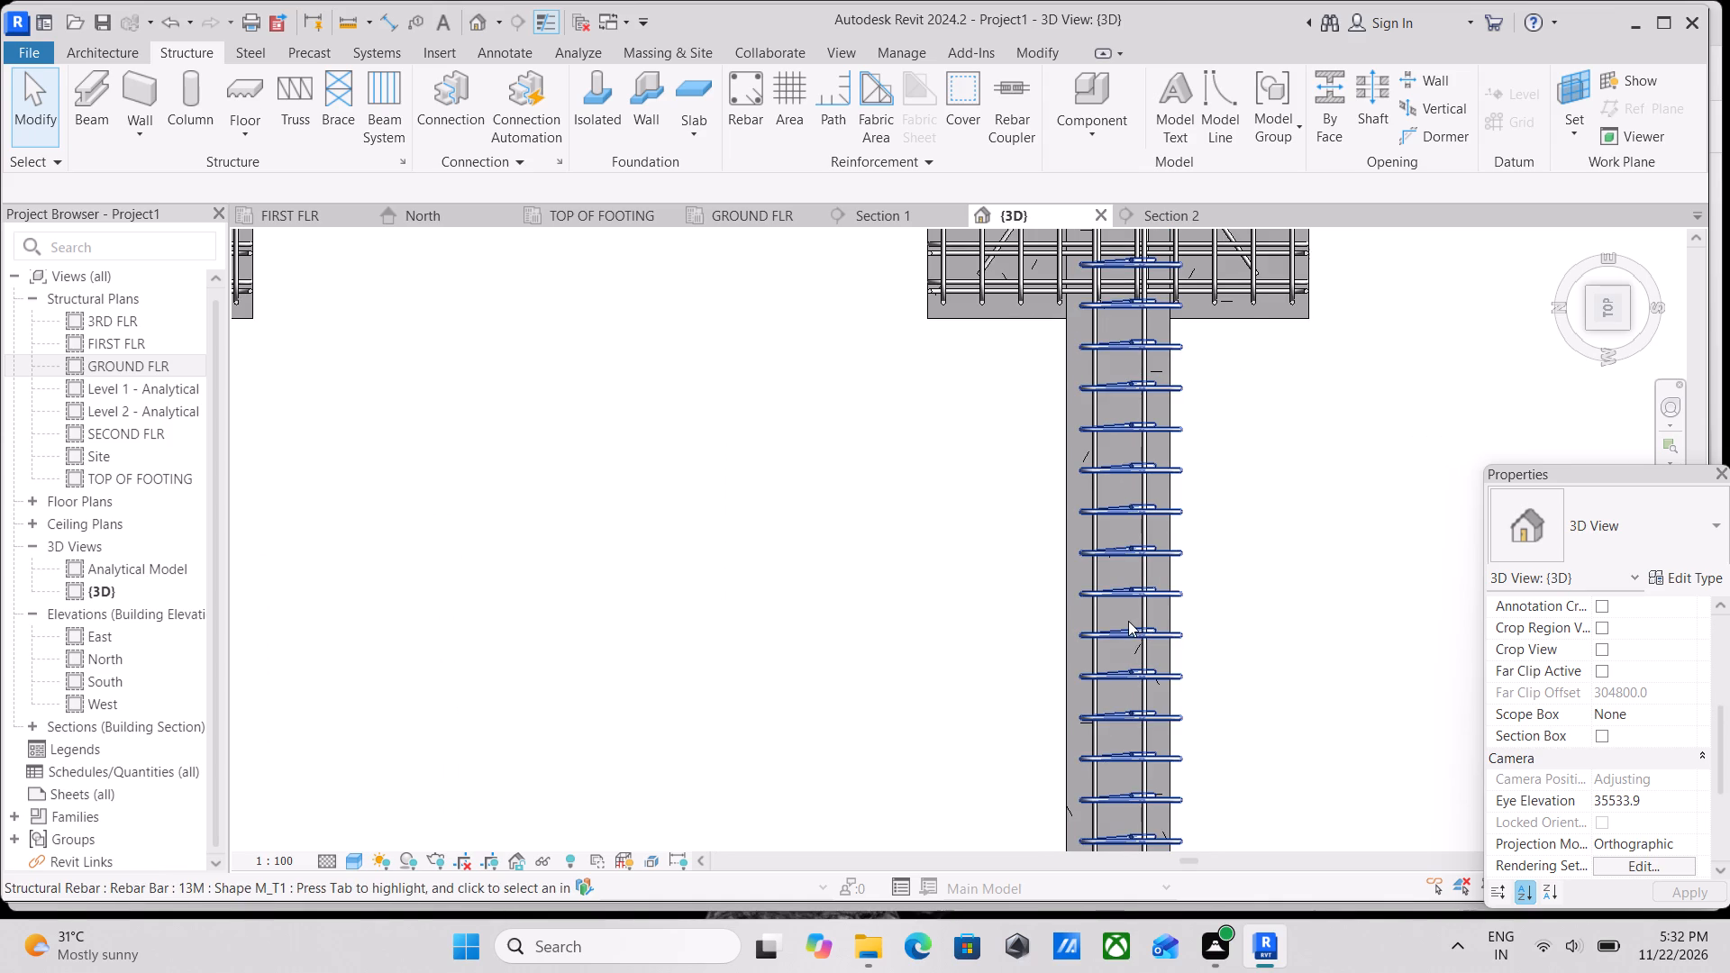
click(1131, 601)
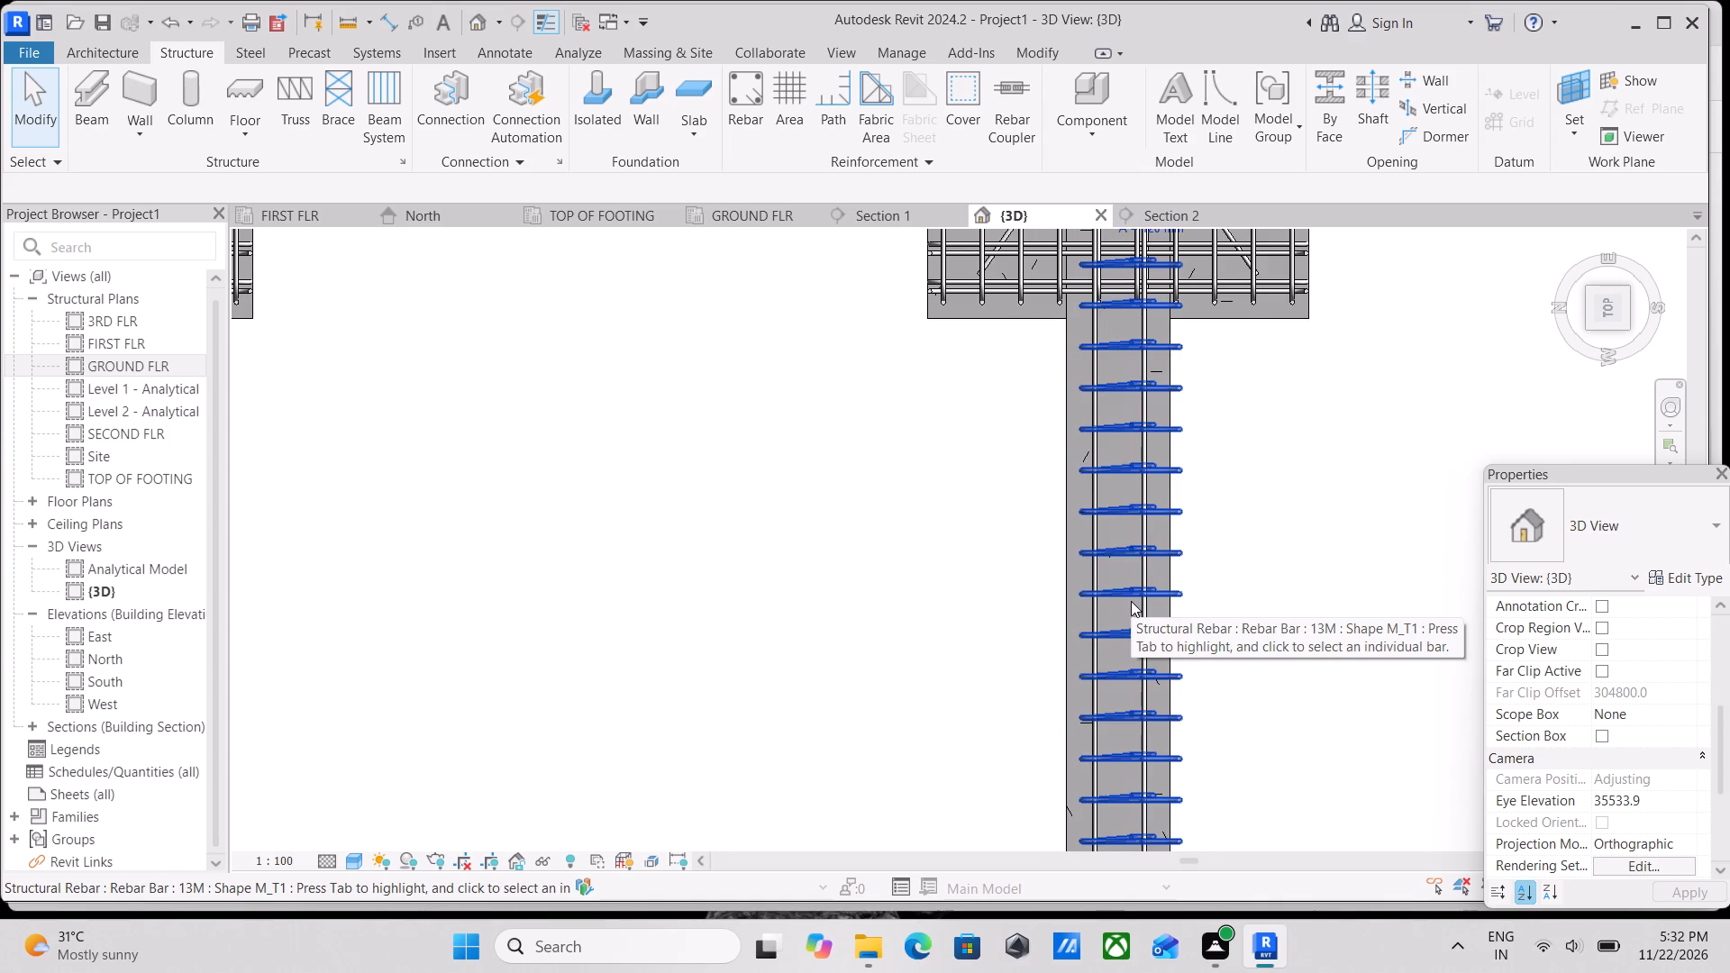
key(Left)
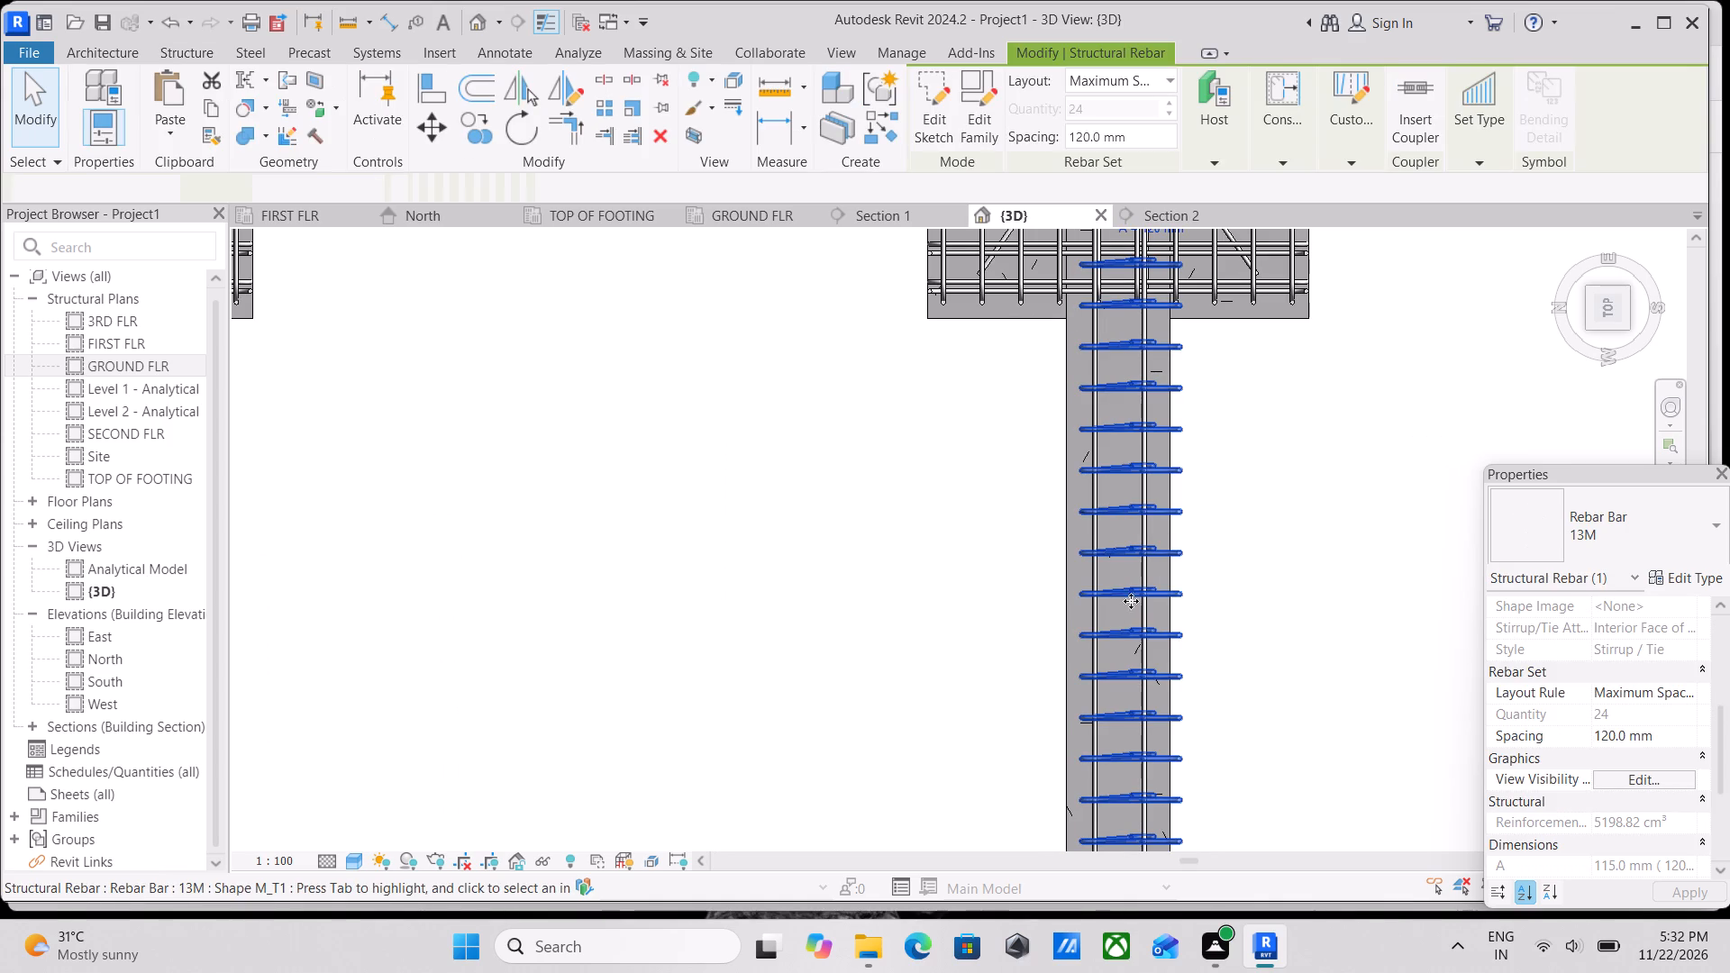
key(Left)
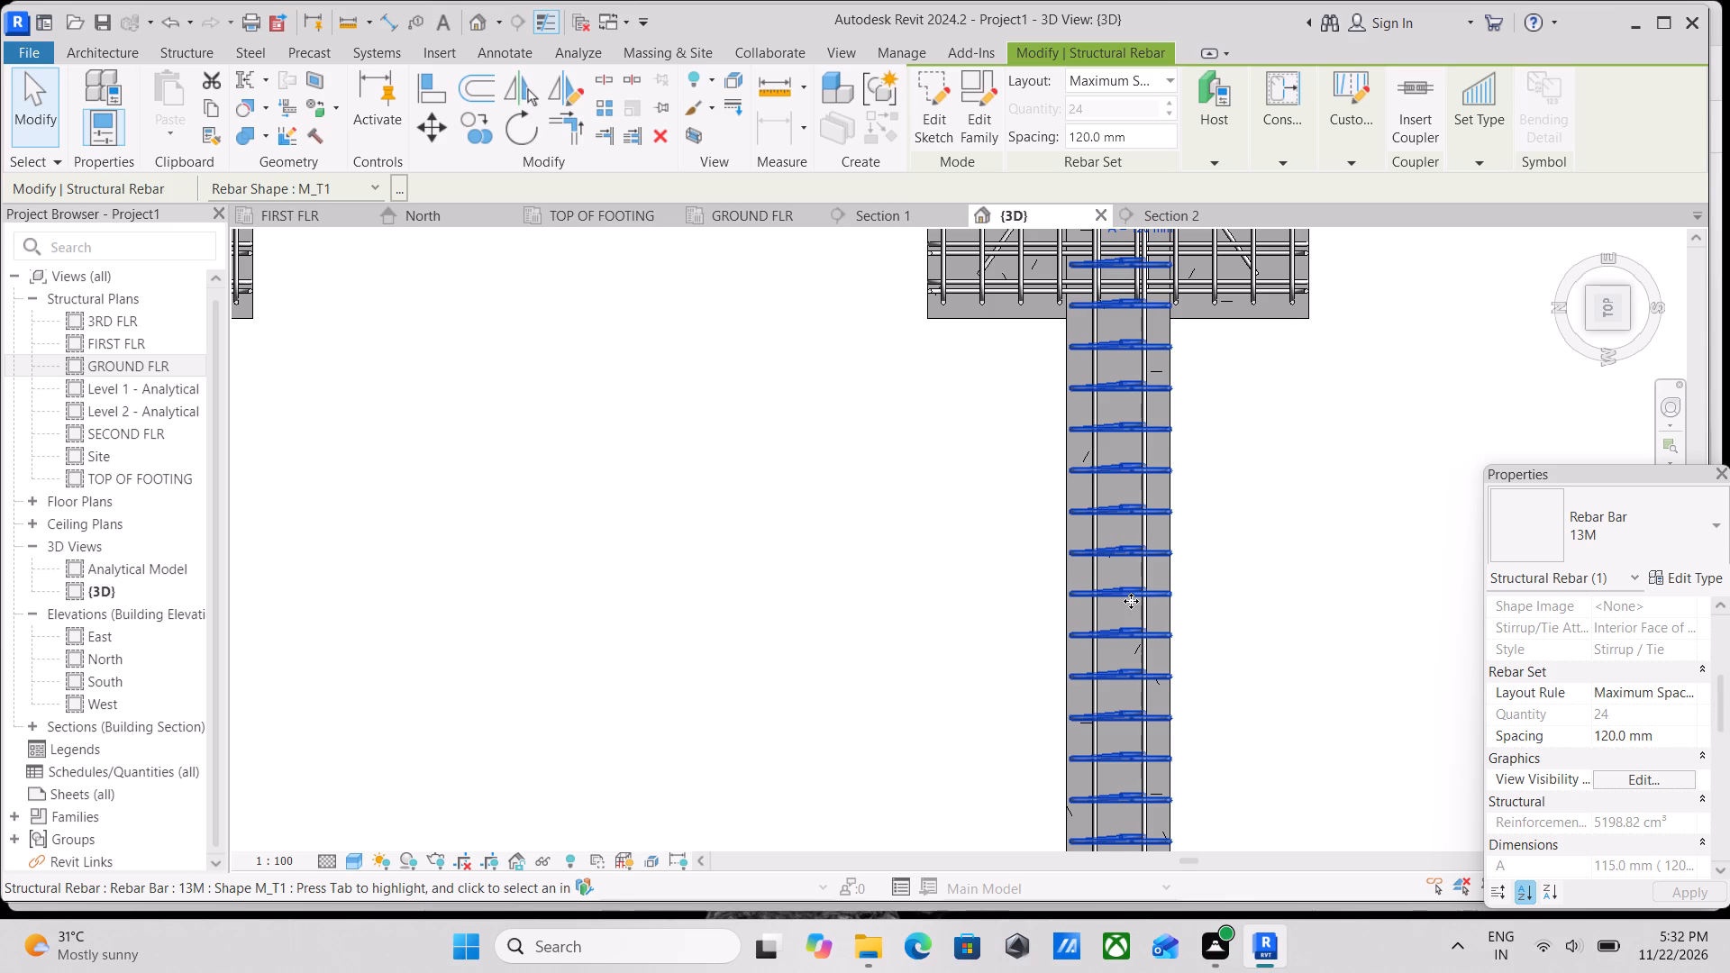
Nudge the 13M stirrup set in the grid 3 beam between A and B four increments toward grid 4.
scroll(1185, 449, down, 3)
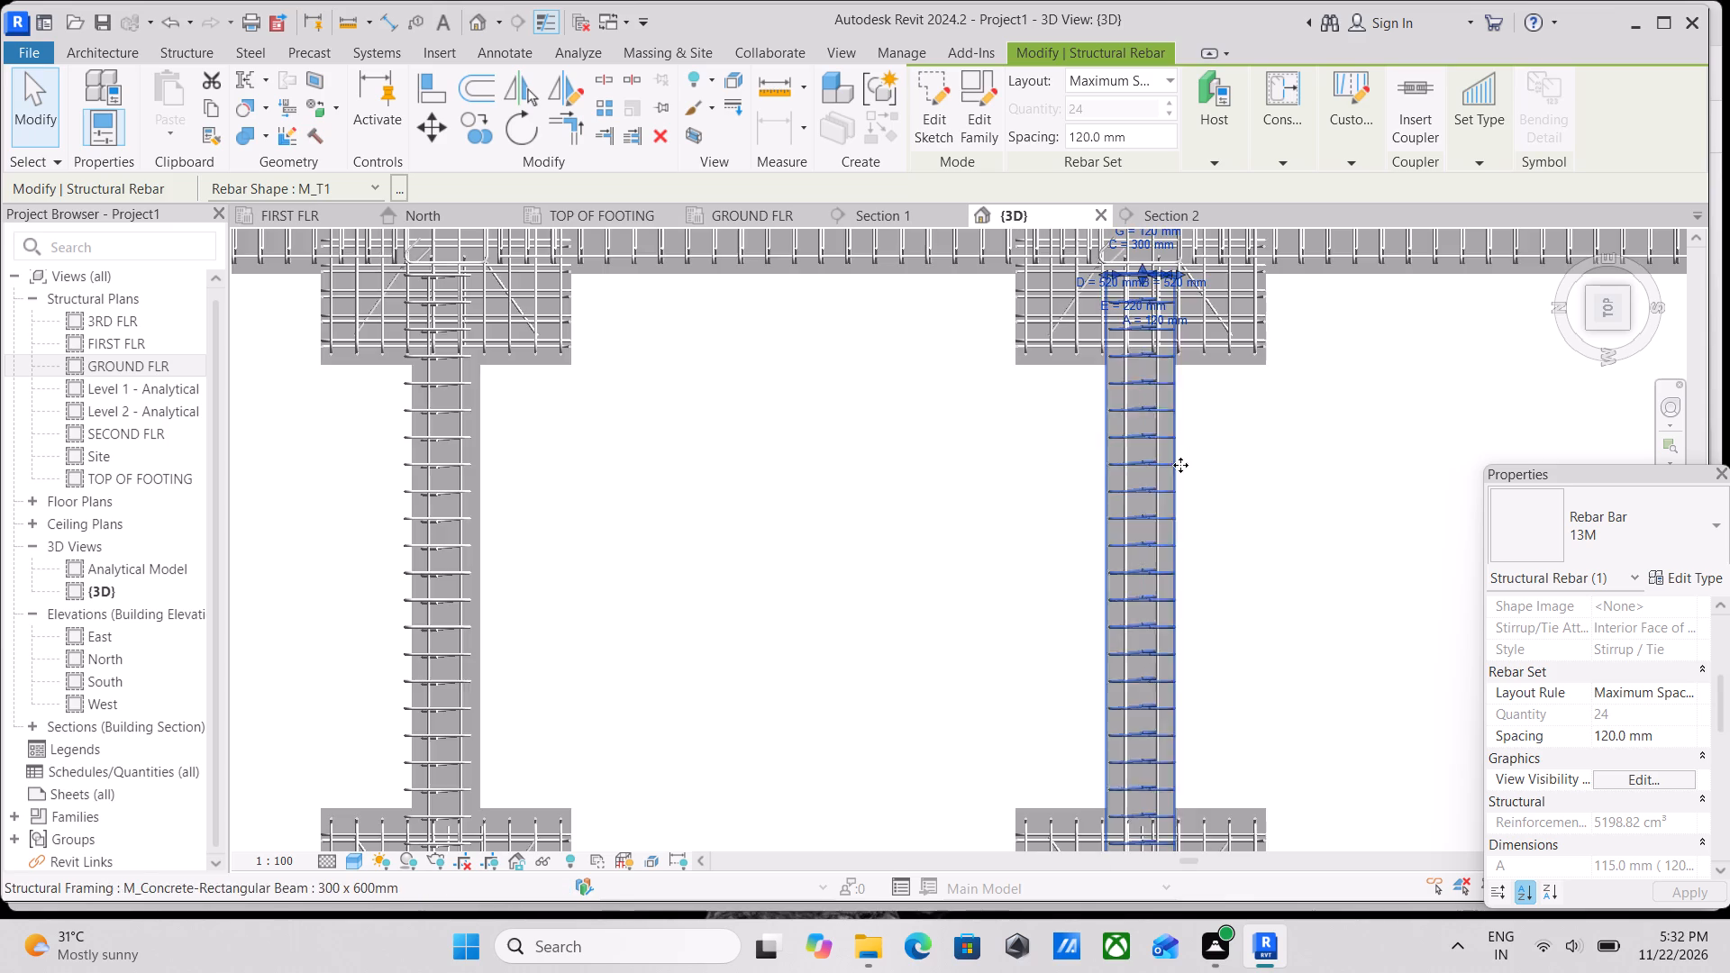
scroll(1173, 504, down, 3)
scroll(1166, 566, up, 2)
scroll(1166, 566, down, 4)
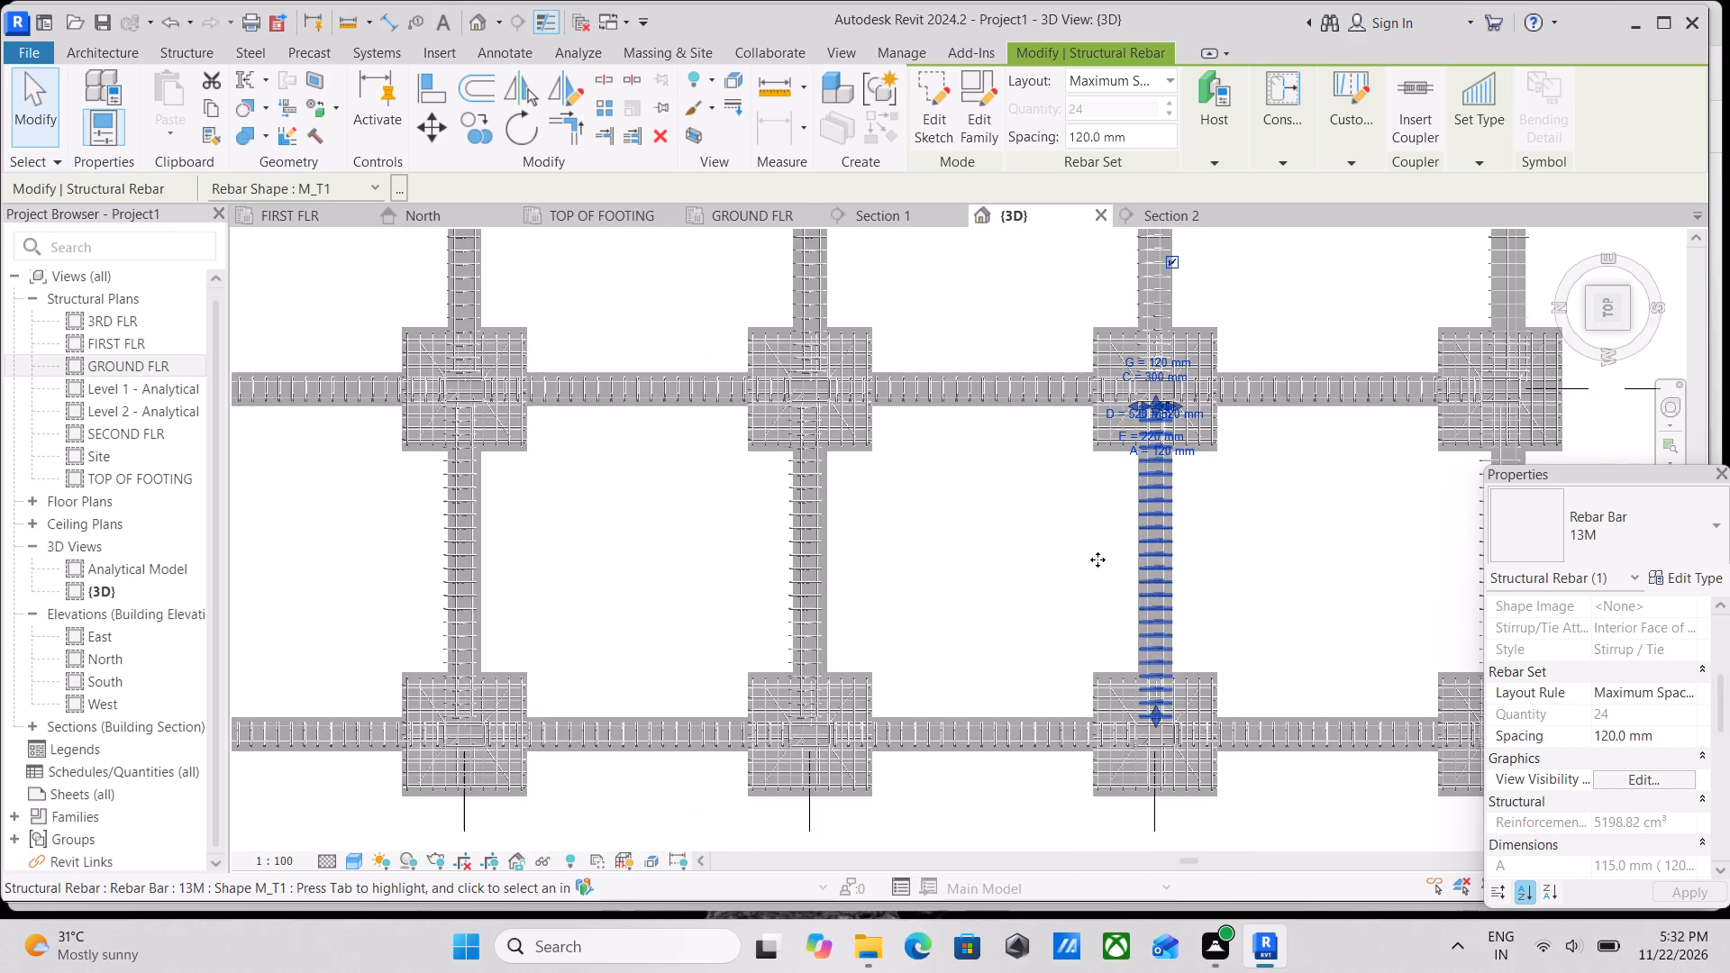
scroll(822, 585, up, 12)
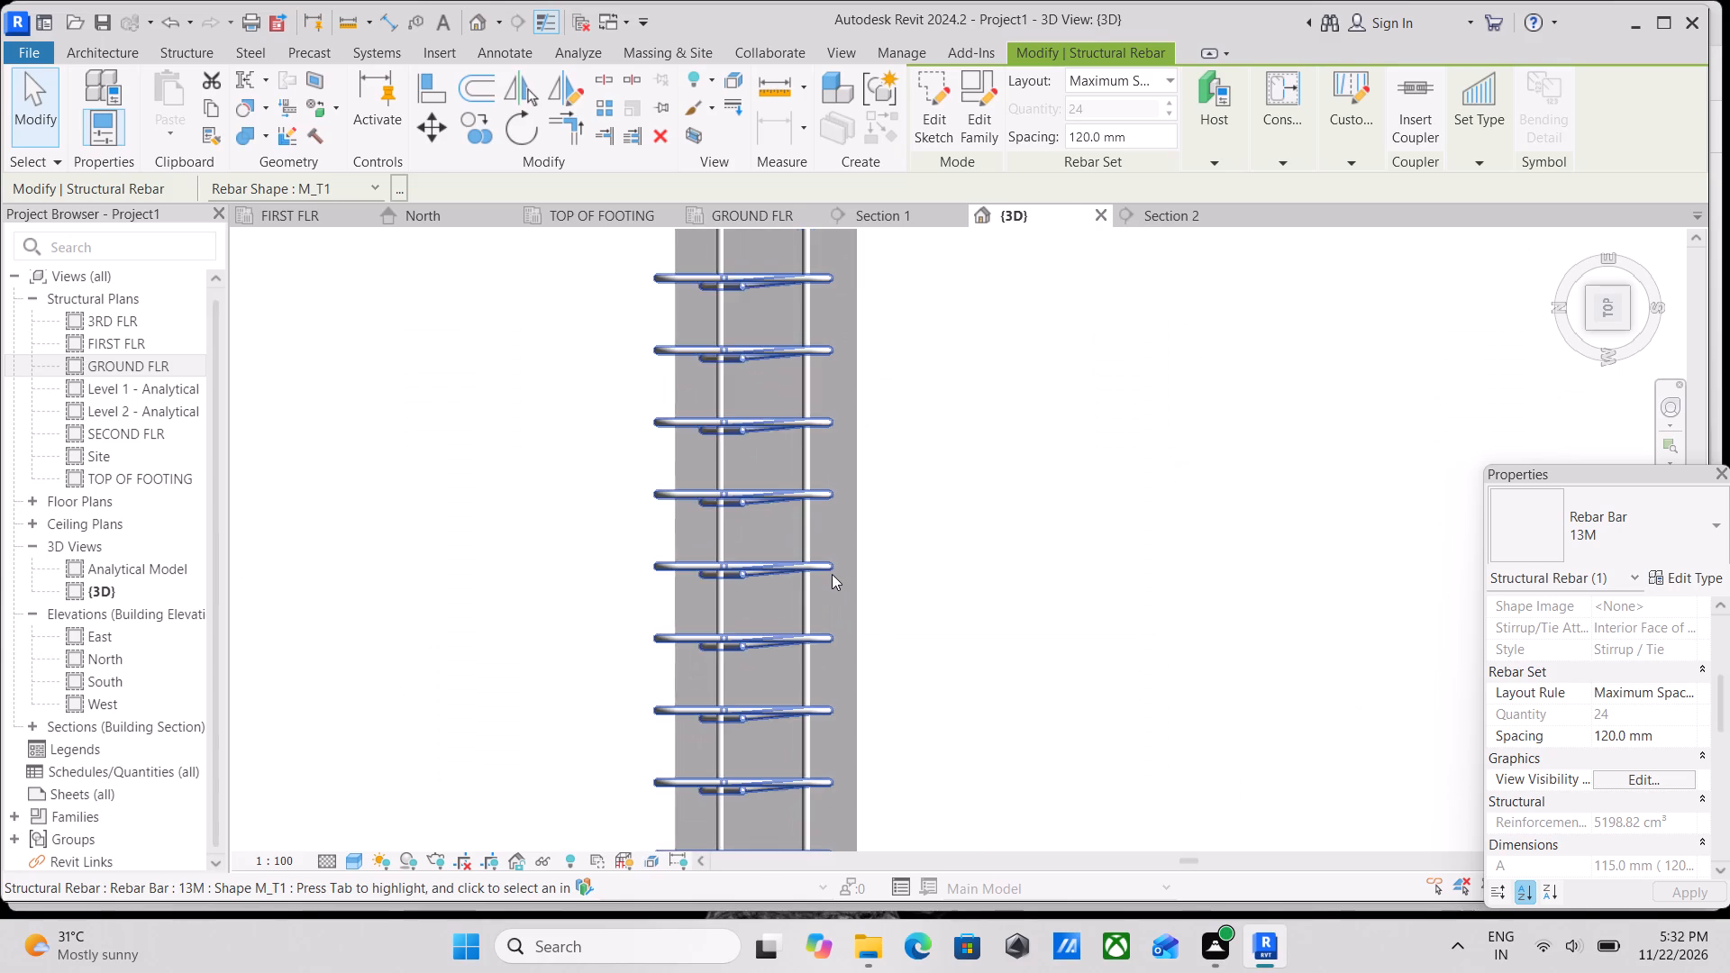
click(833, 572)
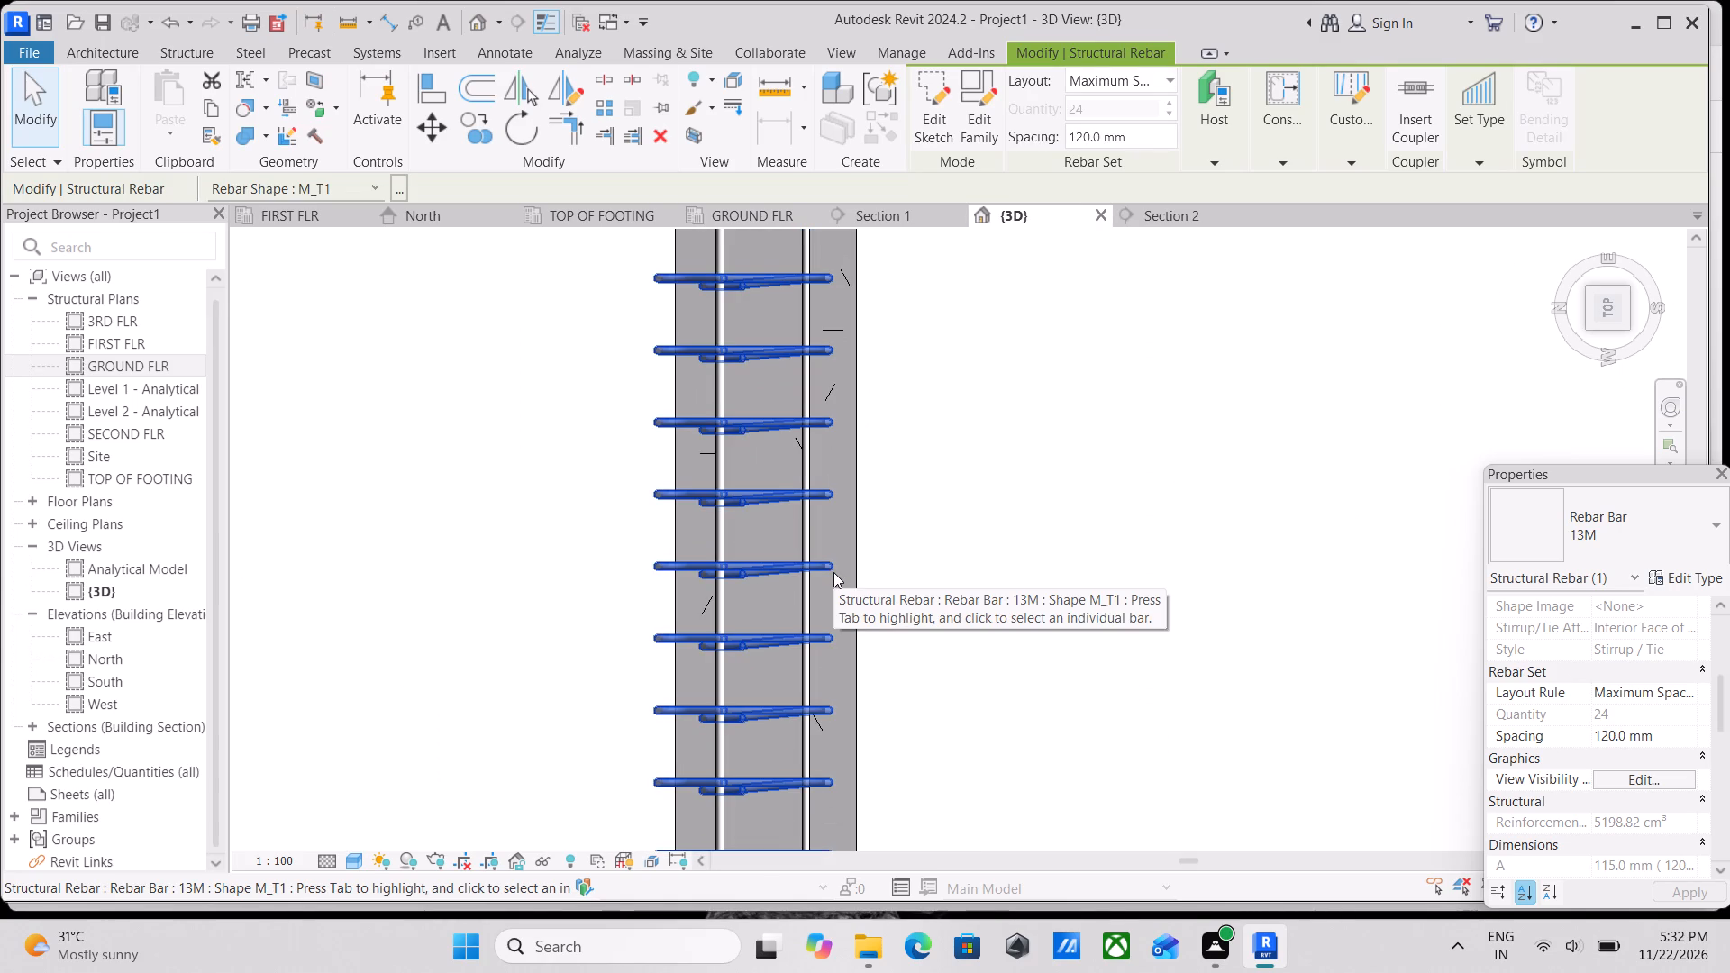
key(Right)
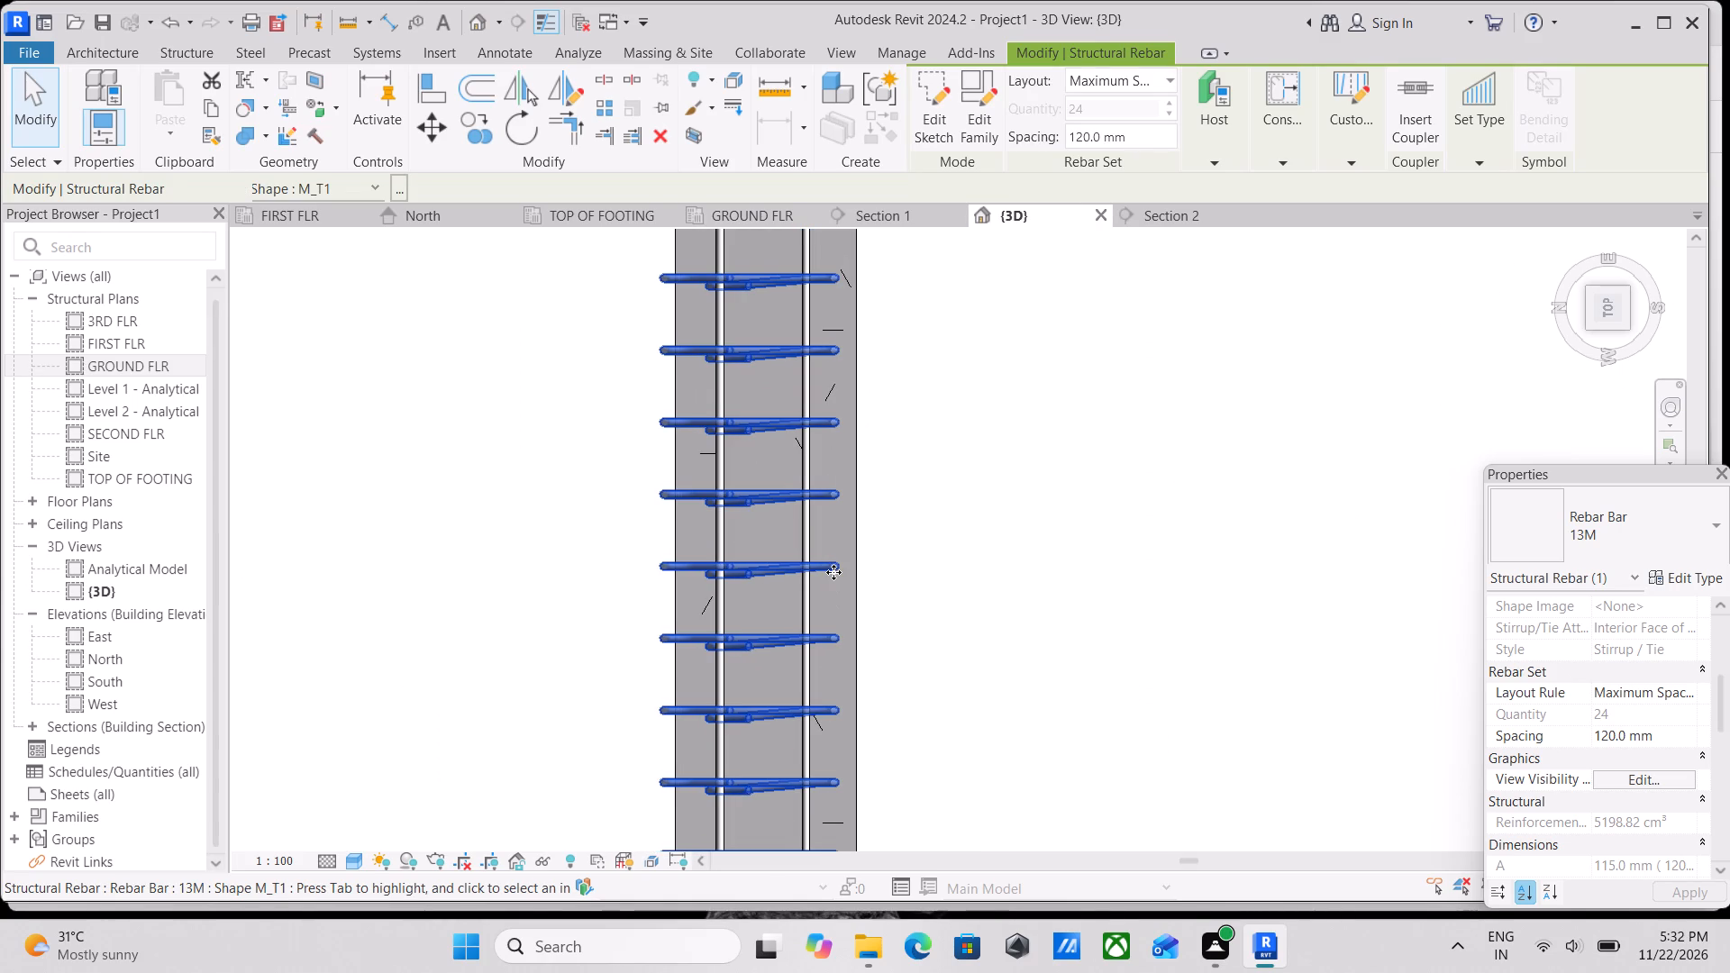
key(Right)
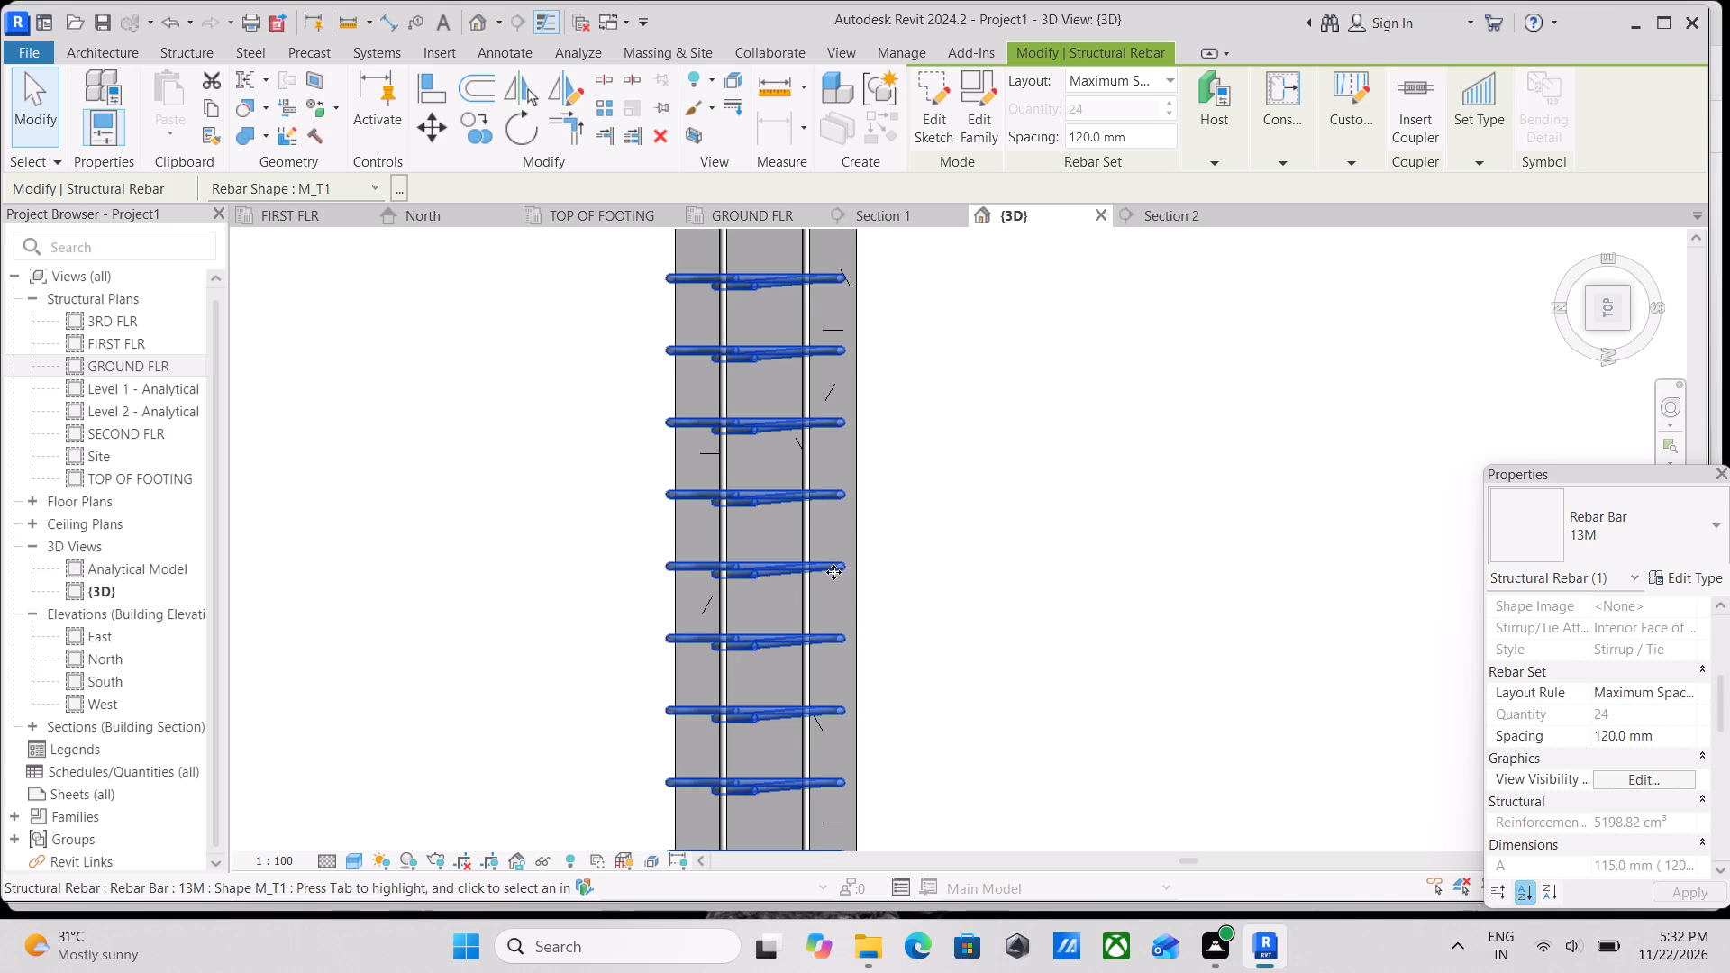
key(Right)
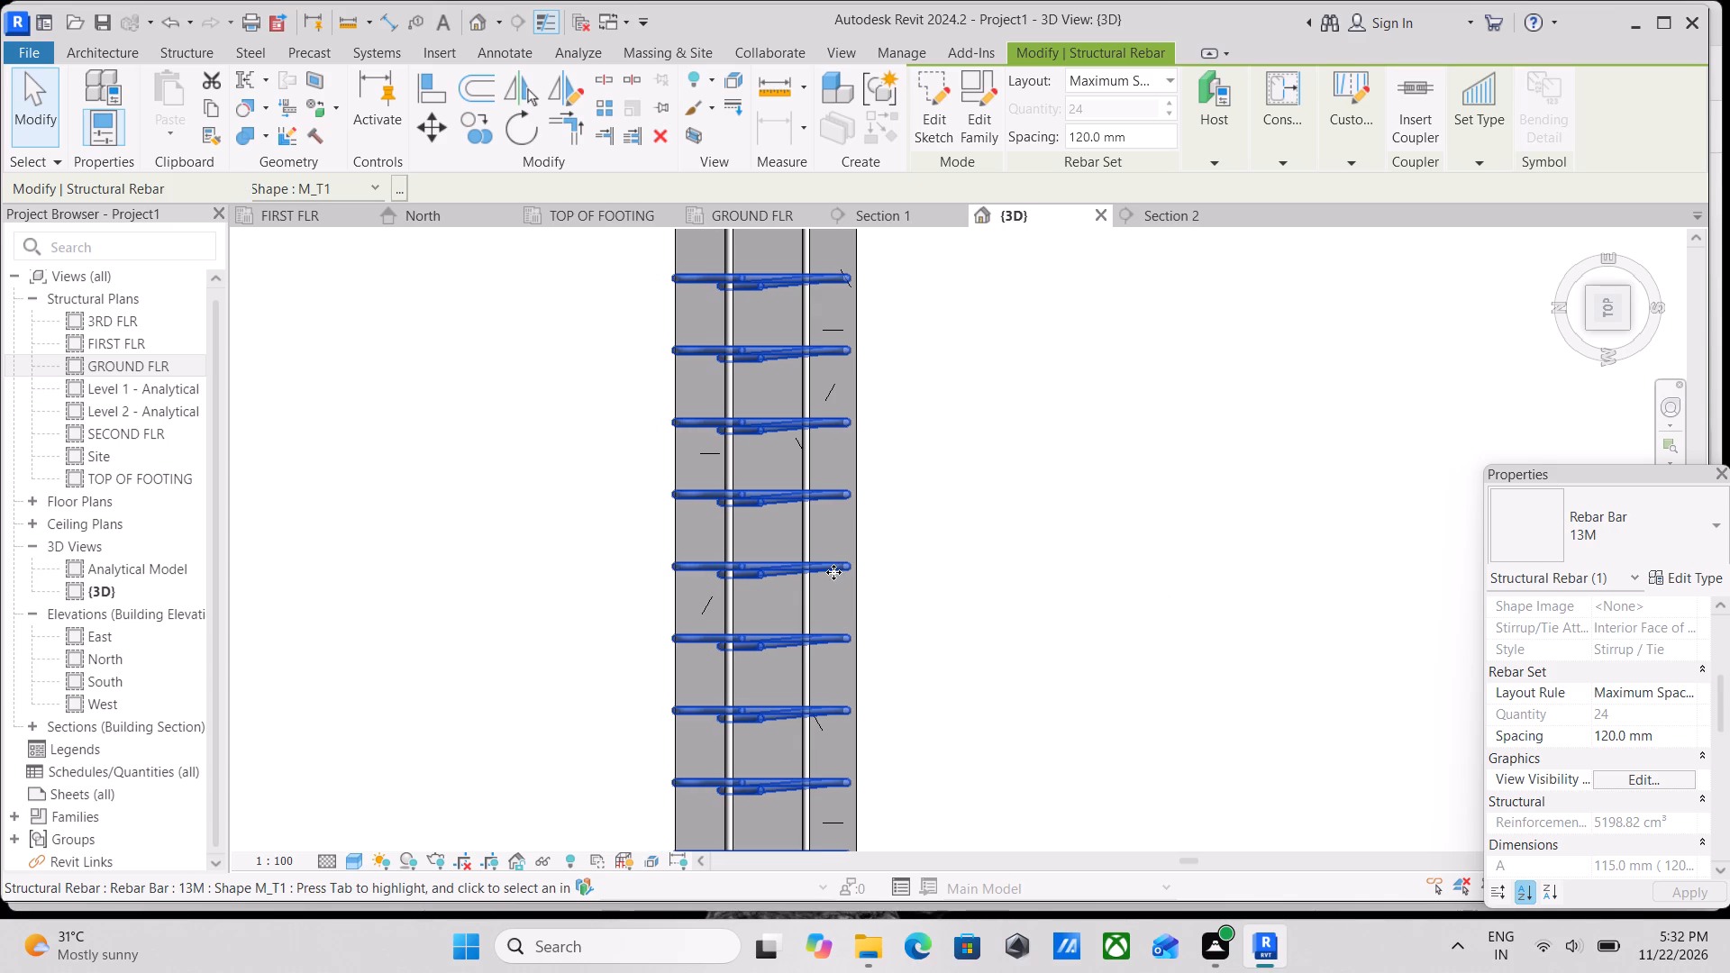
key(Right)
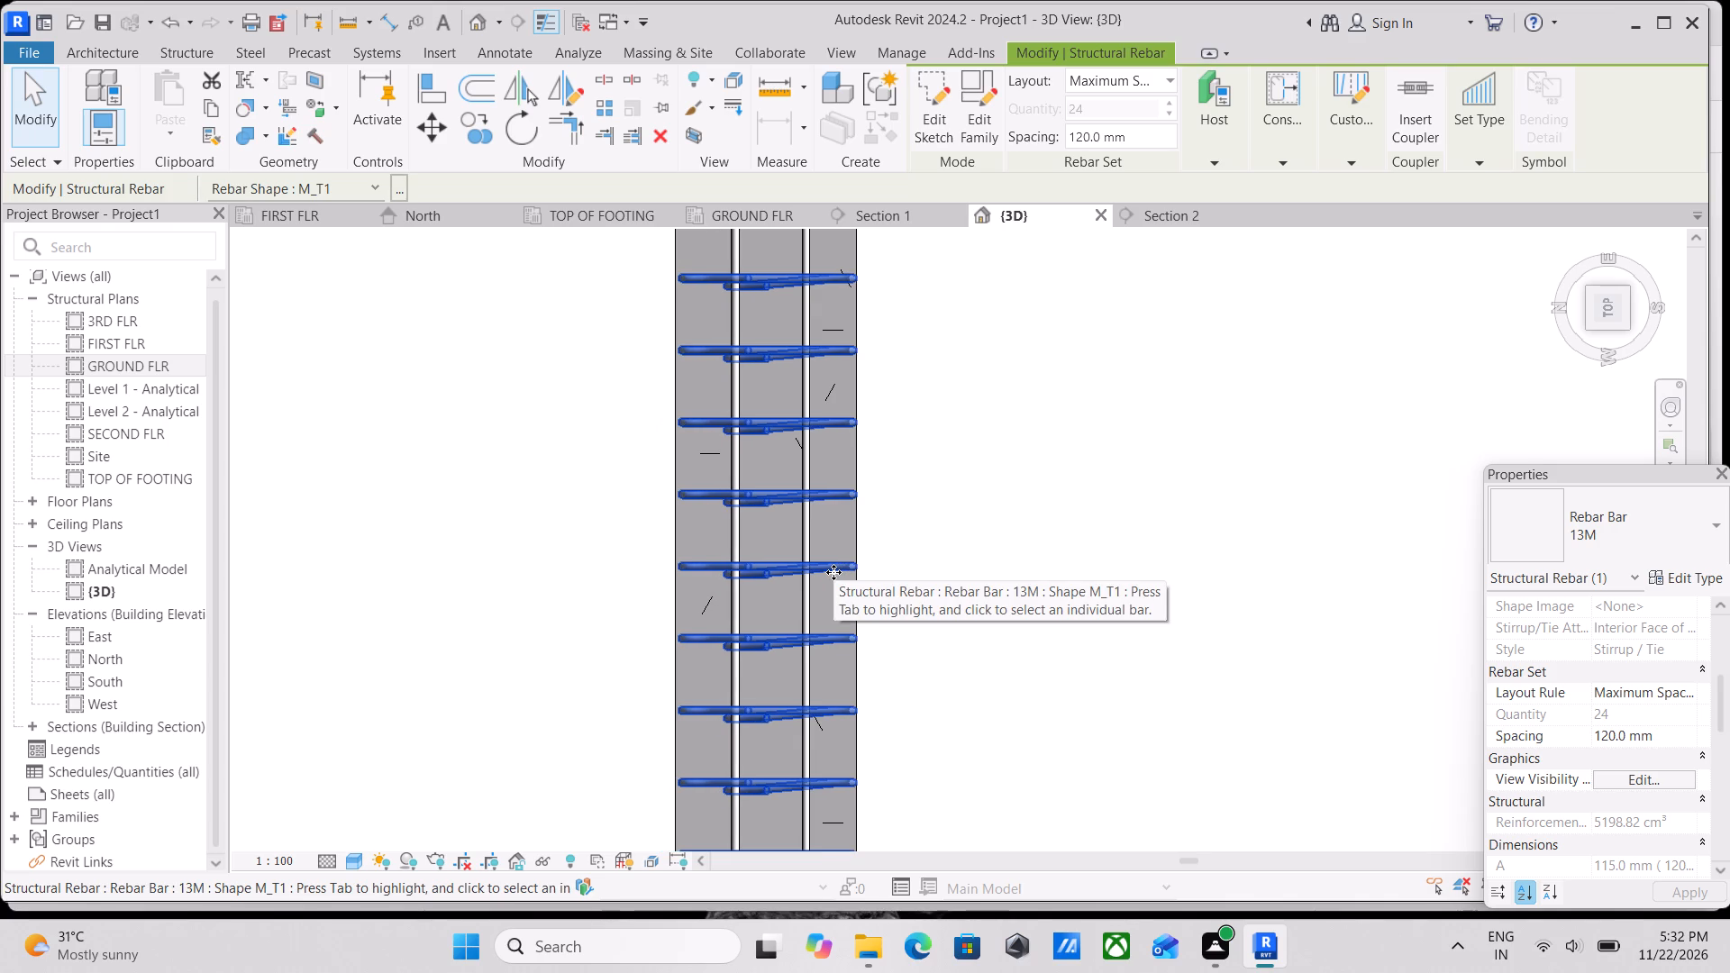
key(Escape)
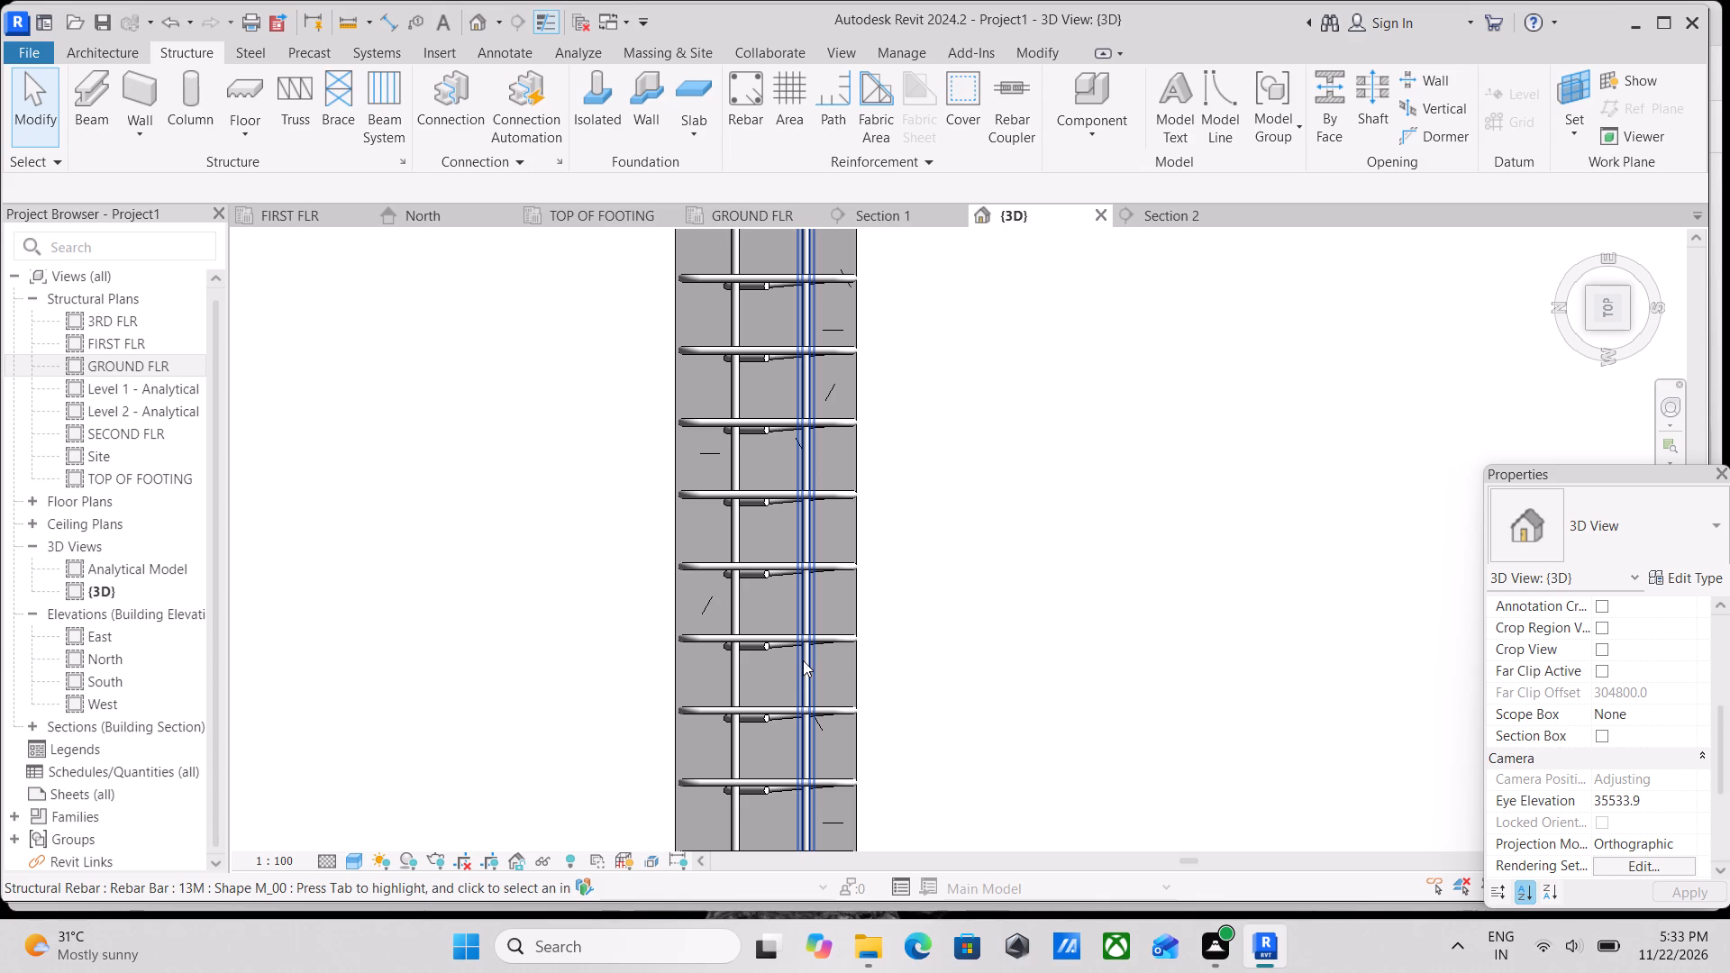
Examine the stirrup alignment in the beams across grids 1 to 5 in the top view.
scroll(803, 660, down, 8)
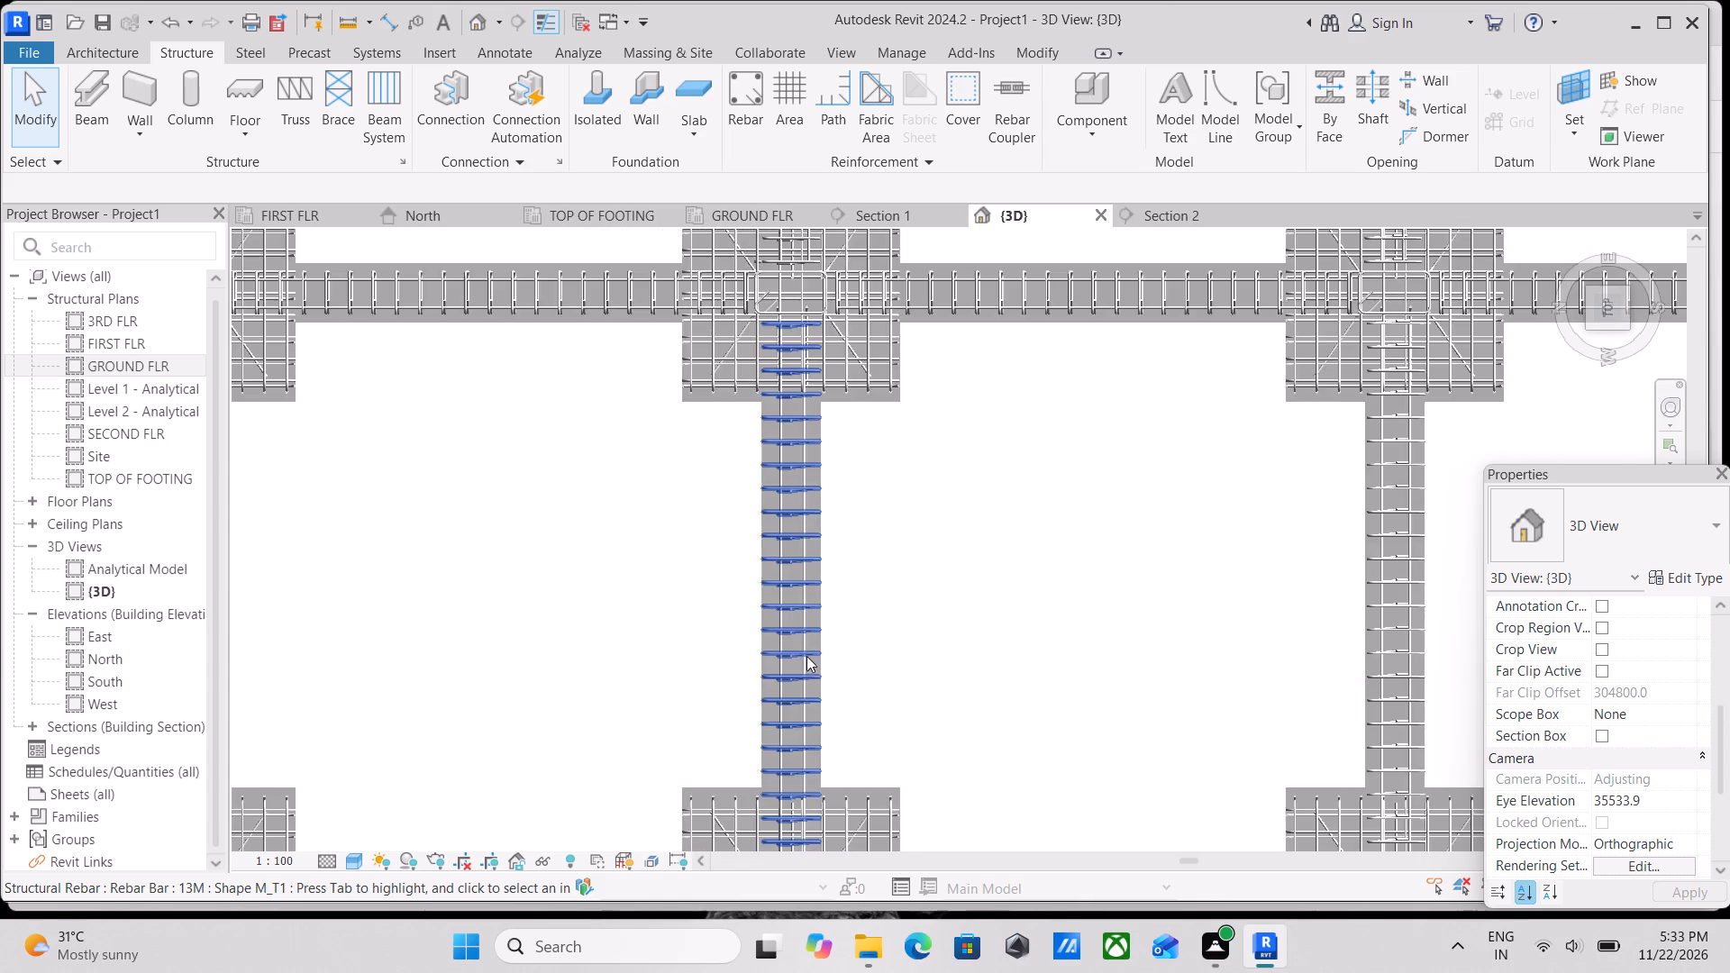
scroll(823, 640, down, 5)
middle_drag(828, 635, 824, 757)
middle_drag(1163, 499, 1088, 568)
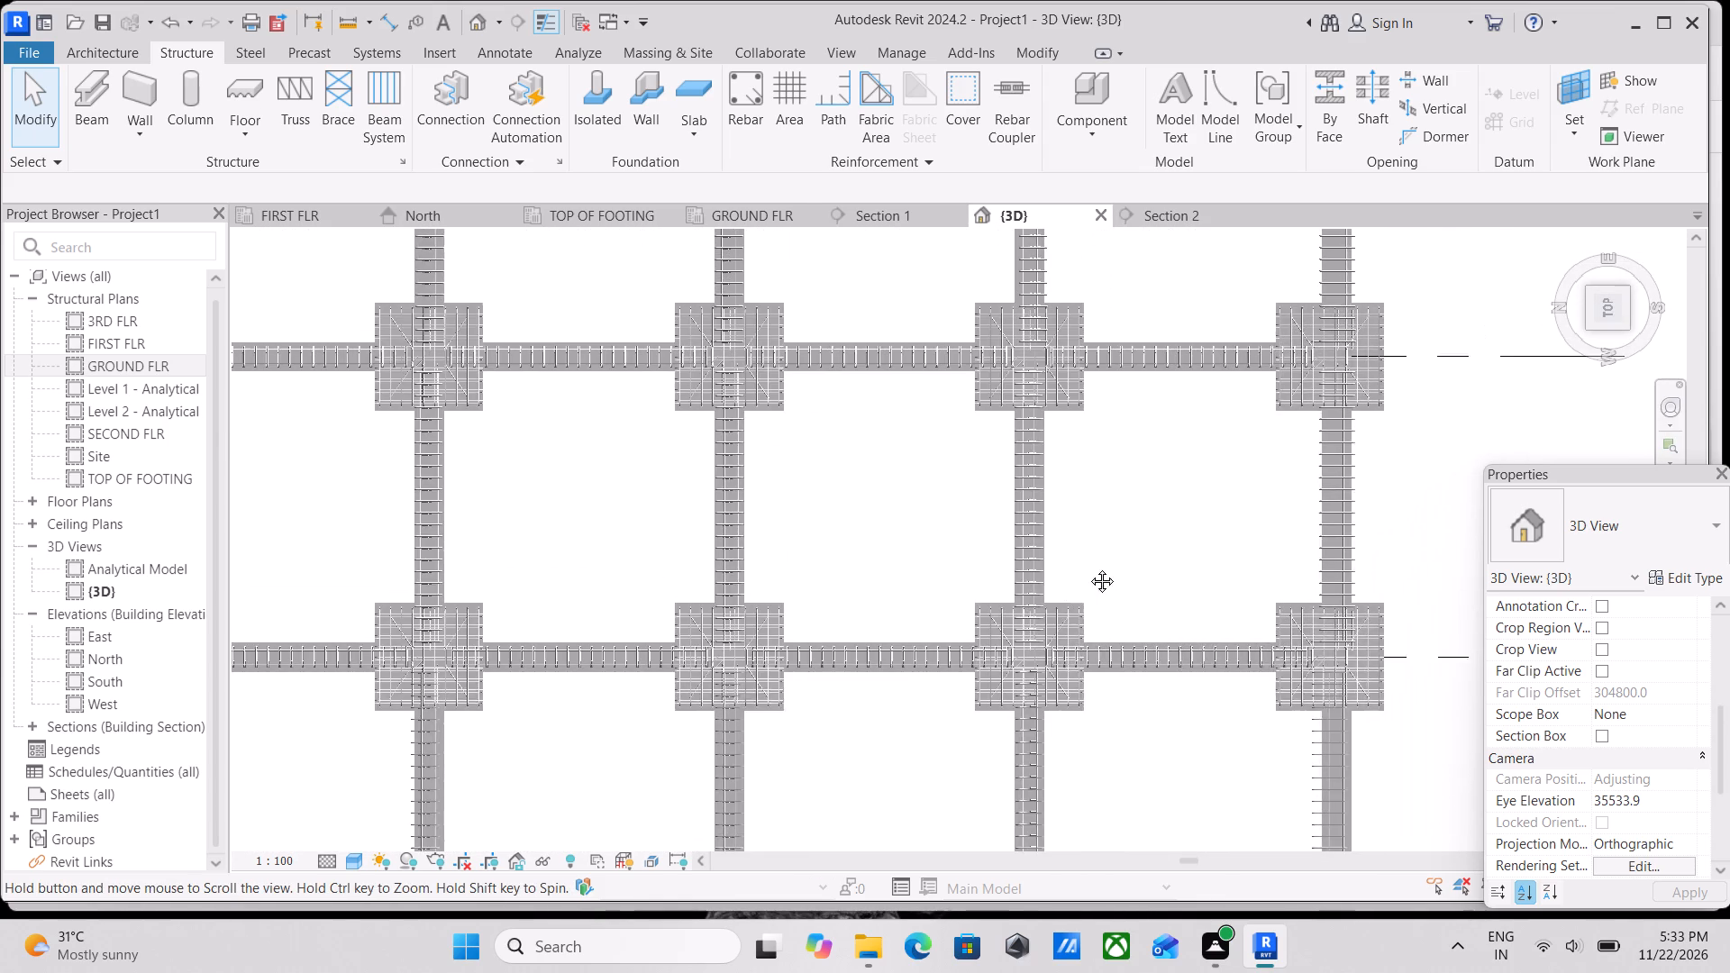
middle_drag(1088, 568, 1266, 550)
scroll(867, 542, down, 1)
middle_drag(867, 542, 933, 568)
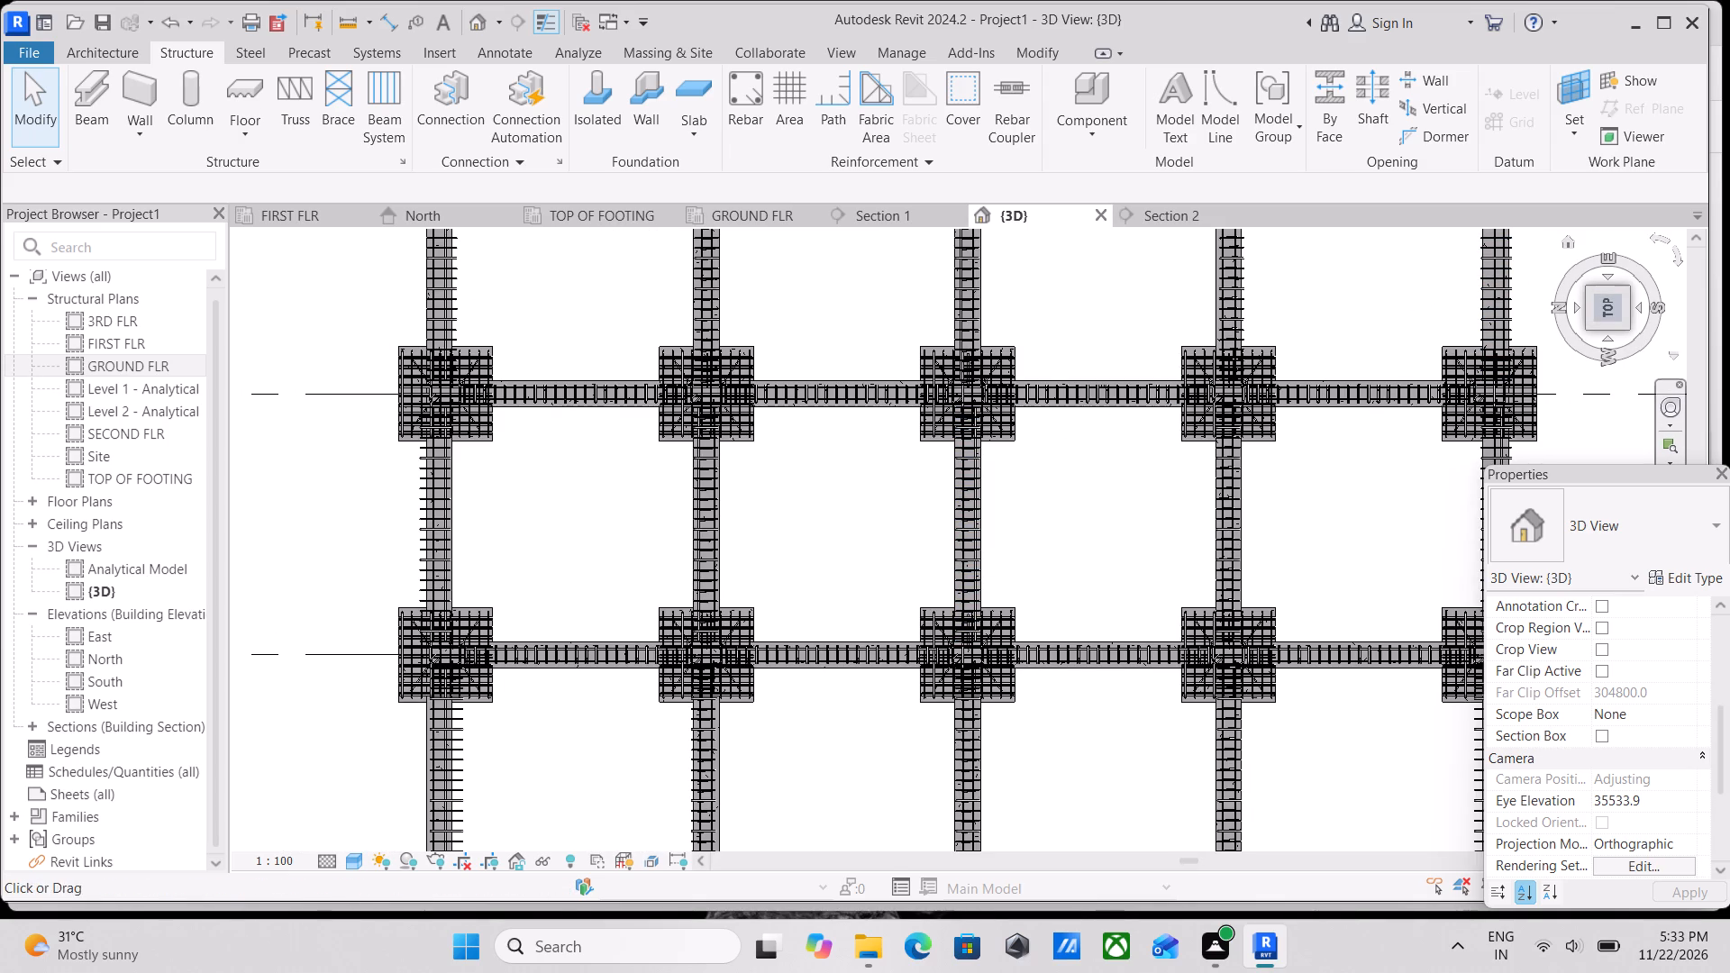
In an isometric view, select all 13M rebar instances and temporarily hide them to expose the bare concrete frame.
click(1628, 329)
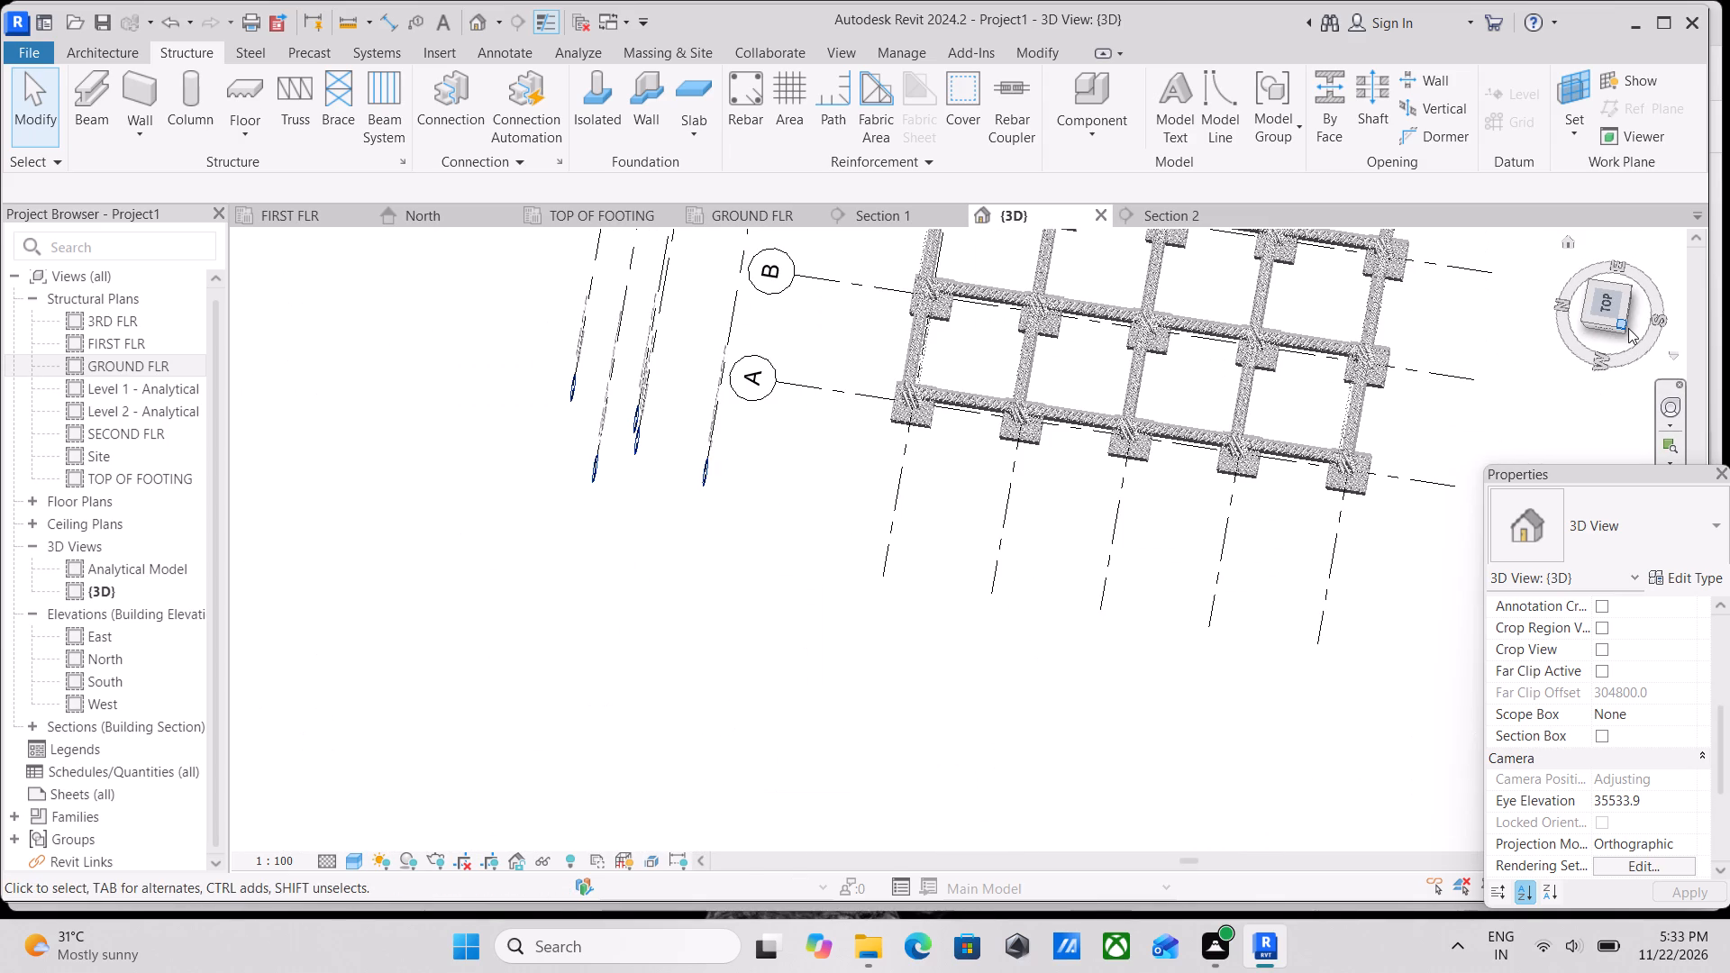
scroll(1033, 486, up, 4)
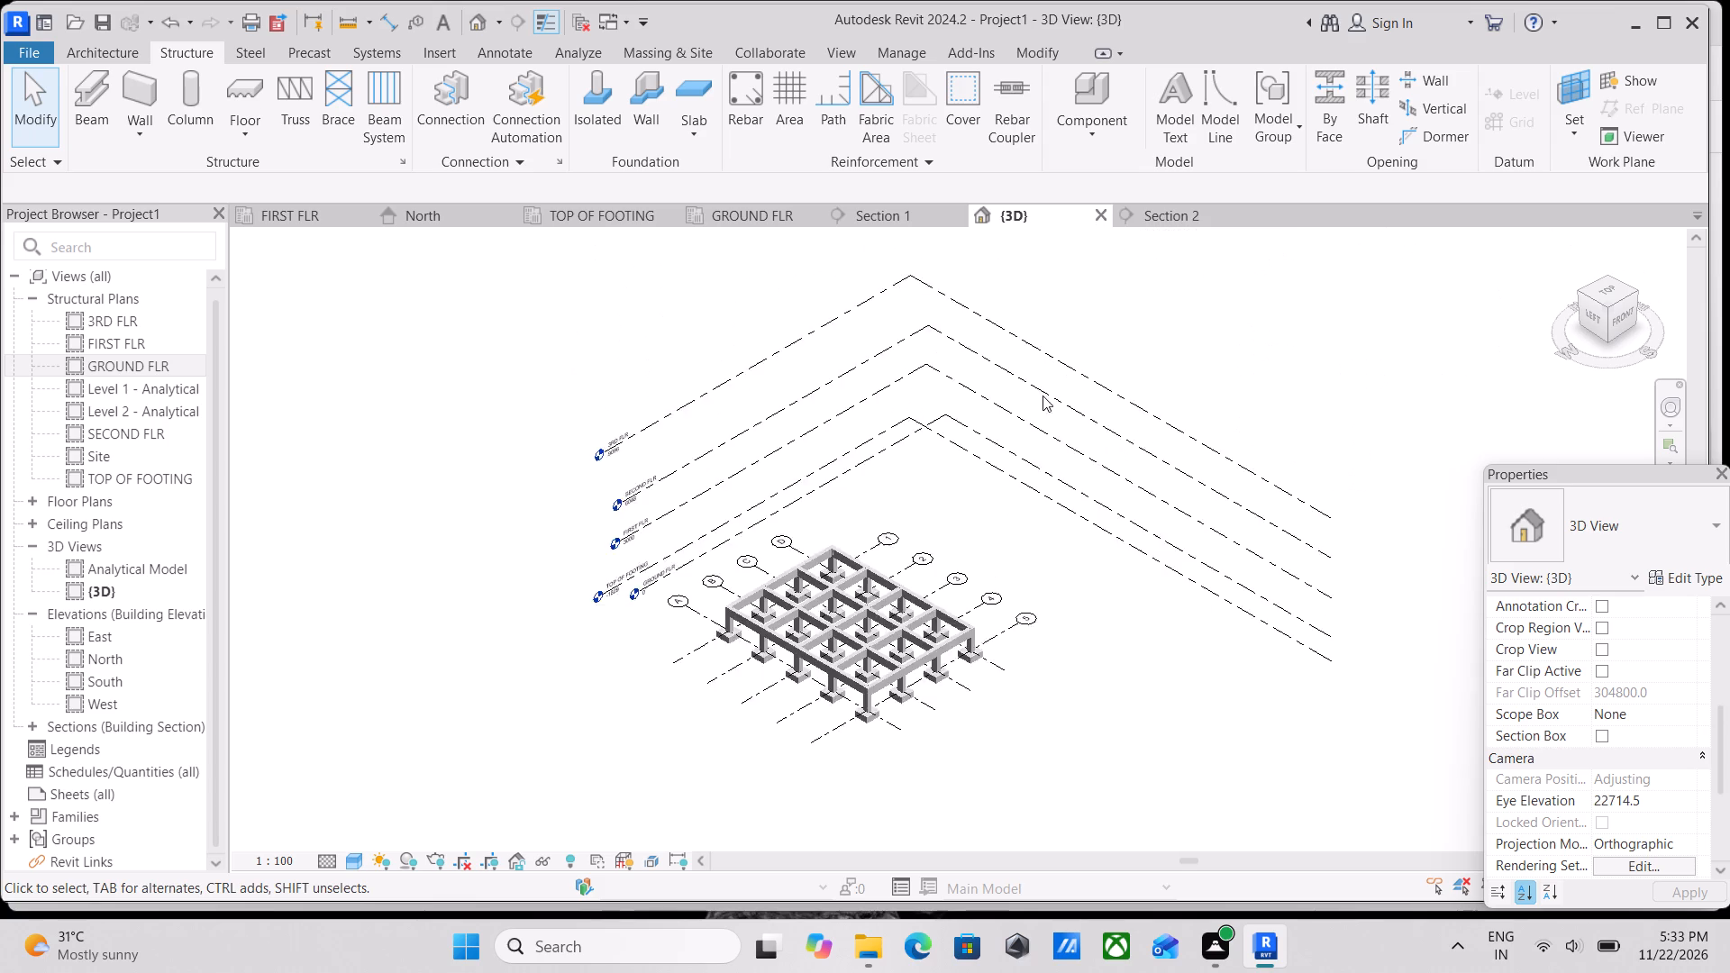
scroll(1008, 456, up, 4)
scroll(741, 662, up, 7)
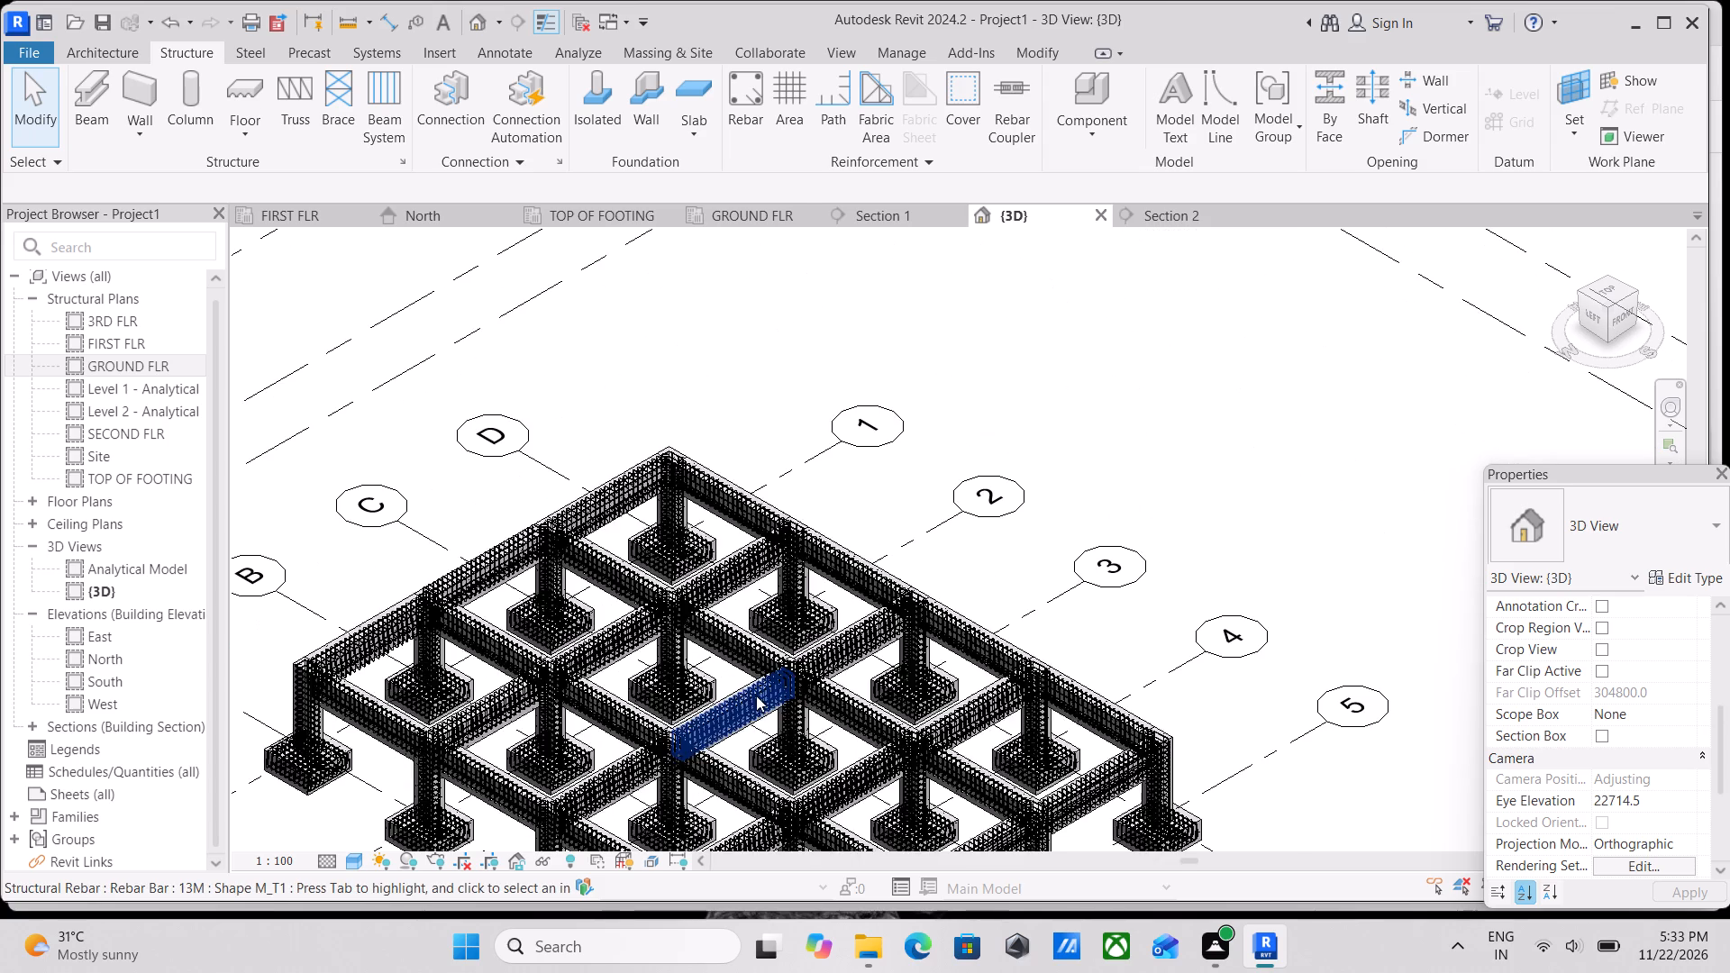
click(756, 696)
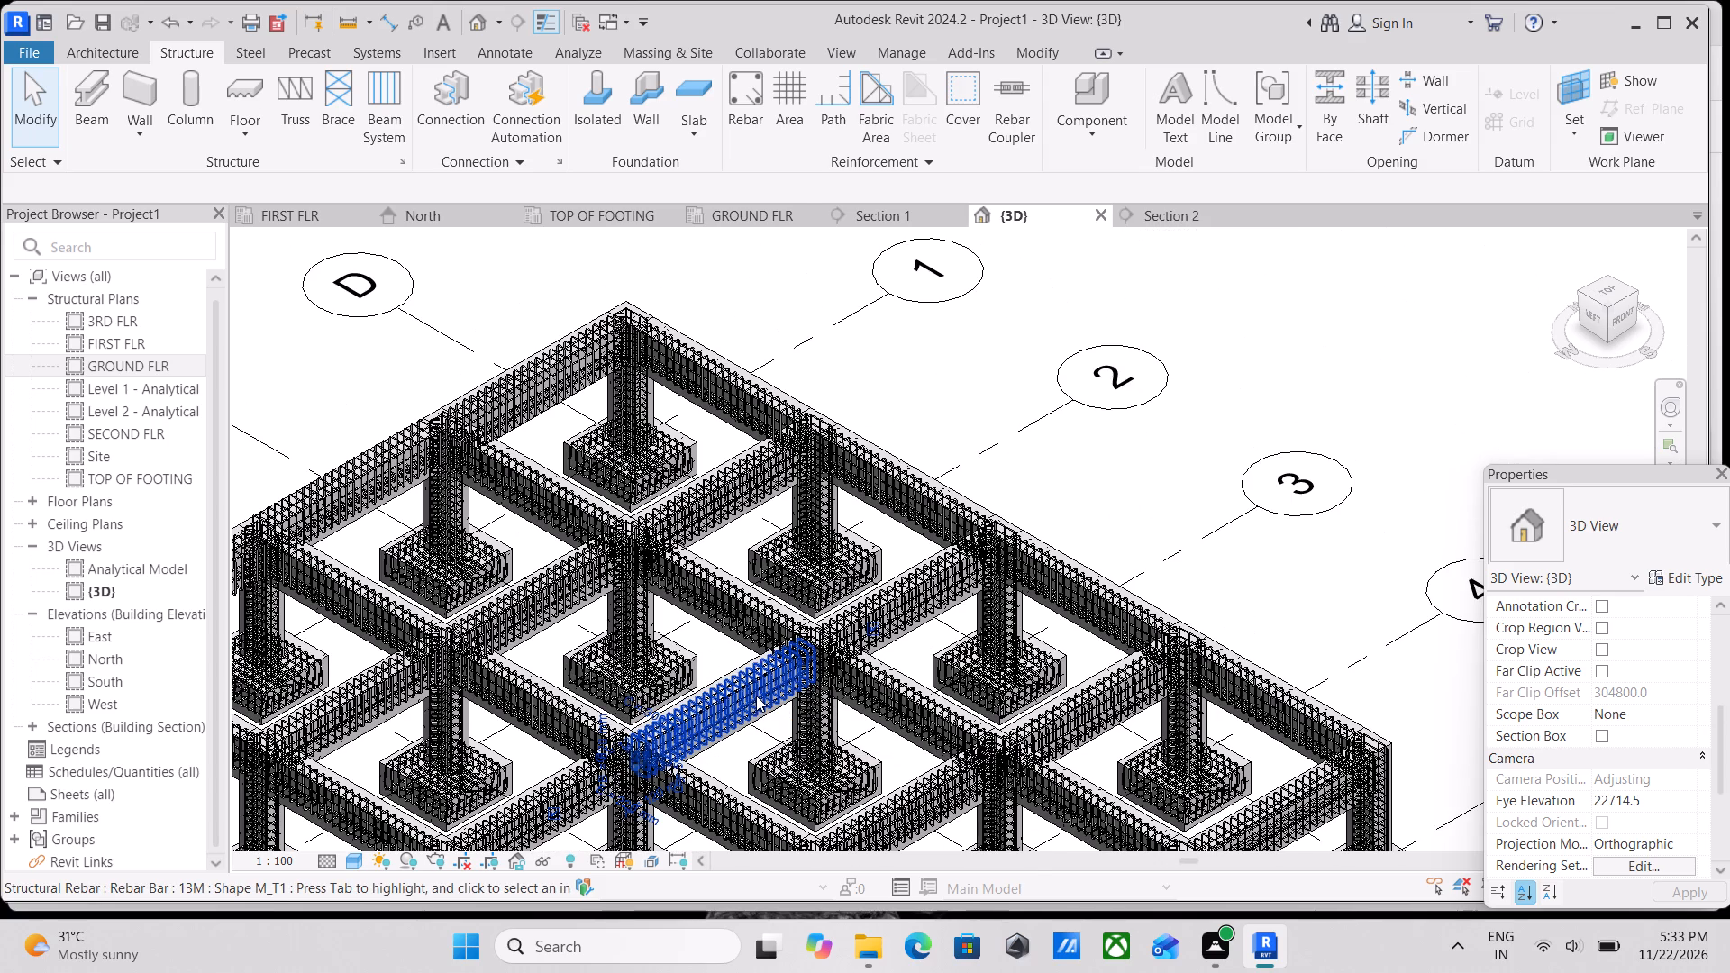
text(SA)
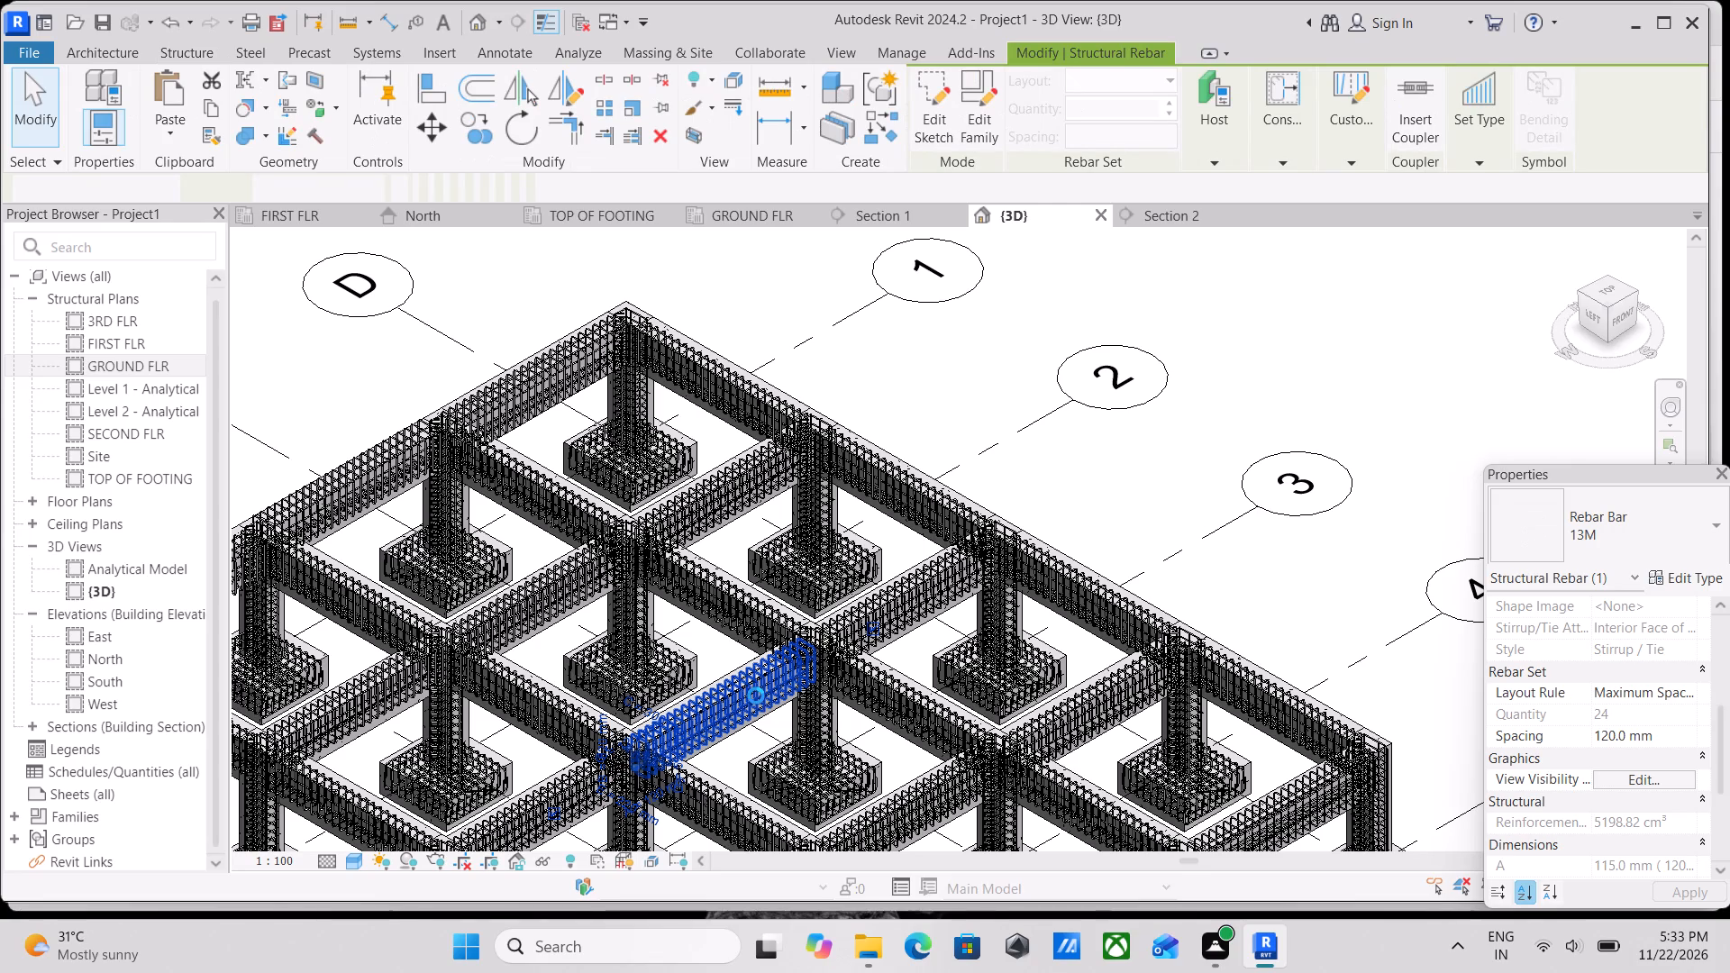
text(HH)
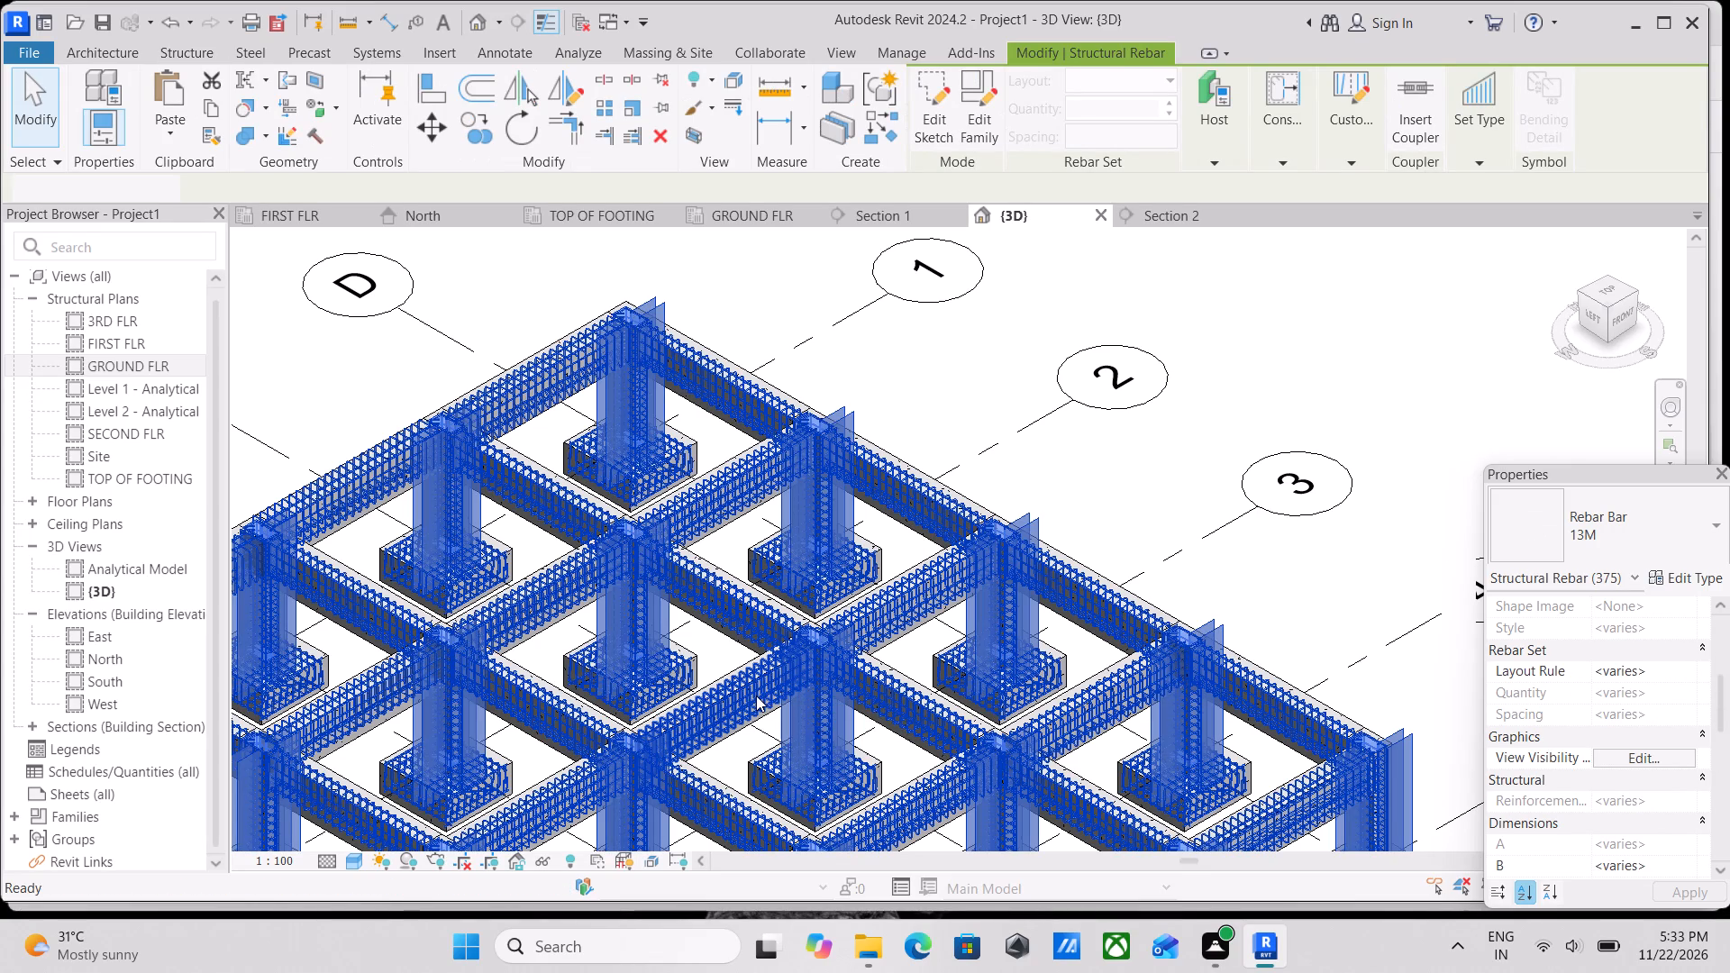
scroll(750, 706, up, 1)
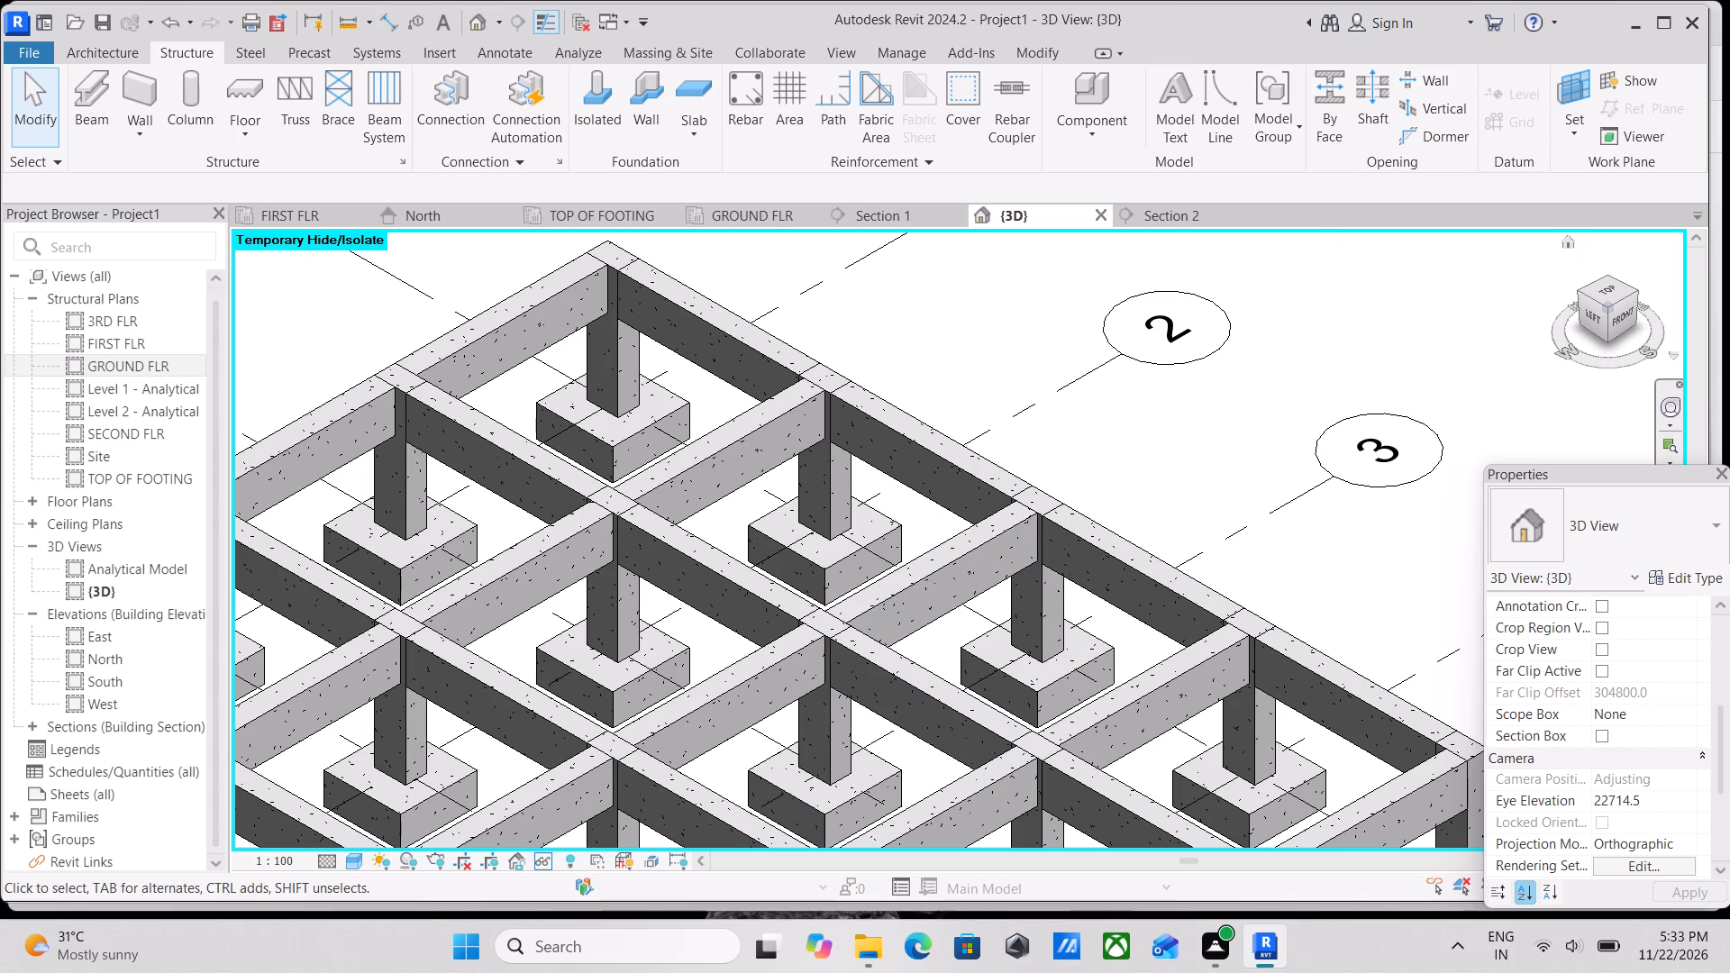
Examine the bare concrete beams, columns and footings around the D-1 corner in a top view.
click(1612, 289)
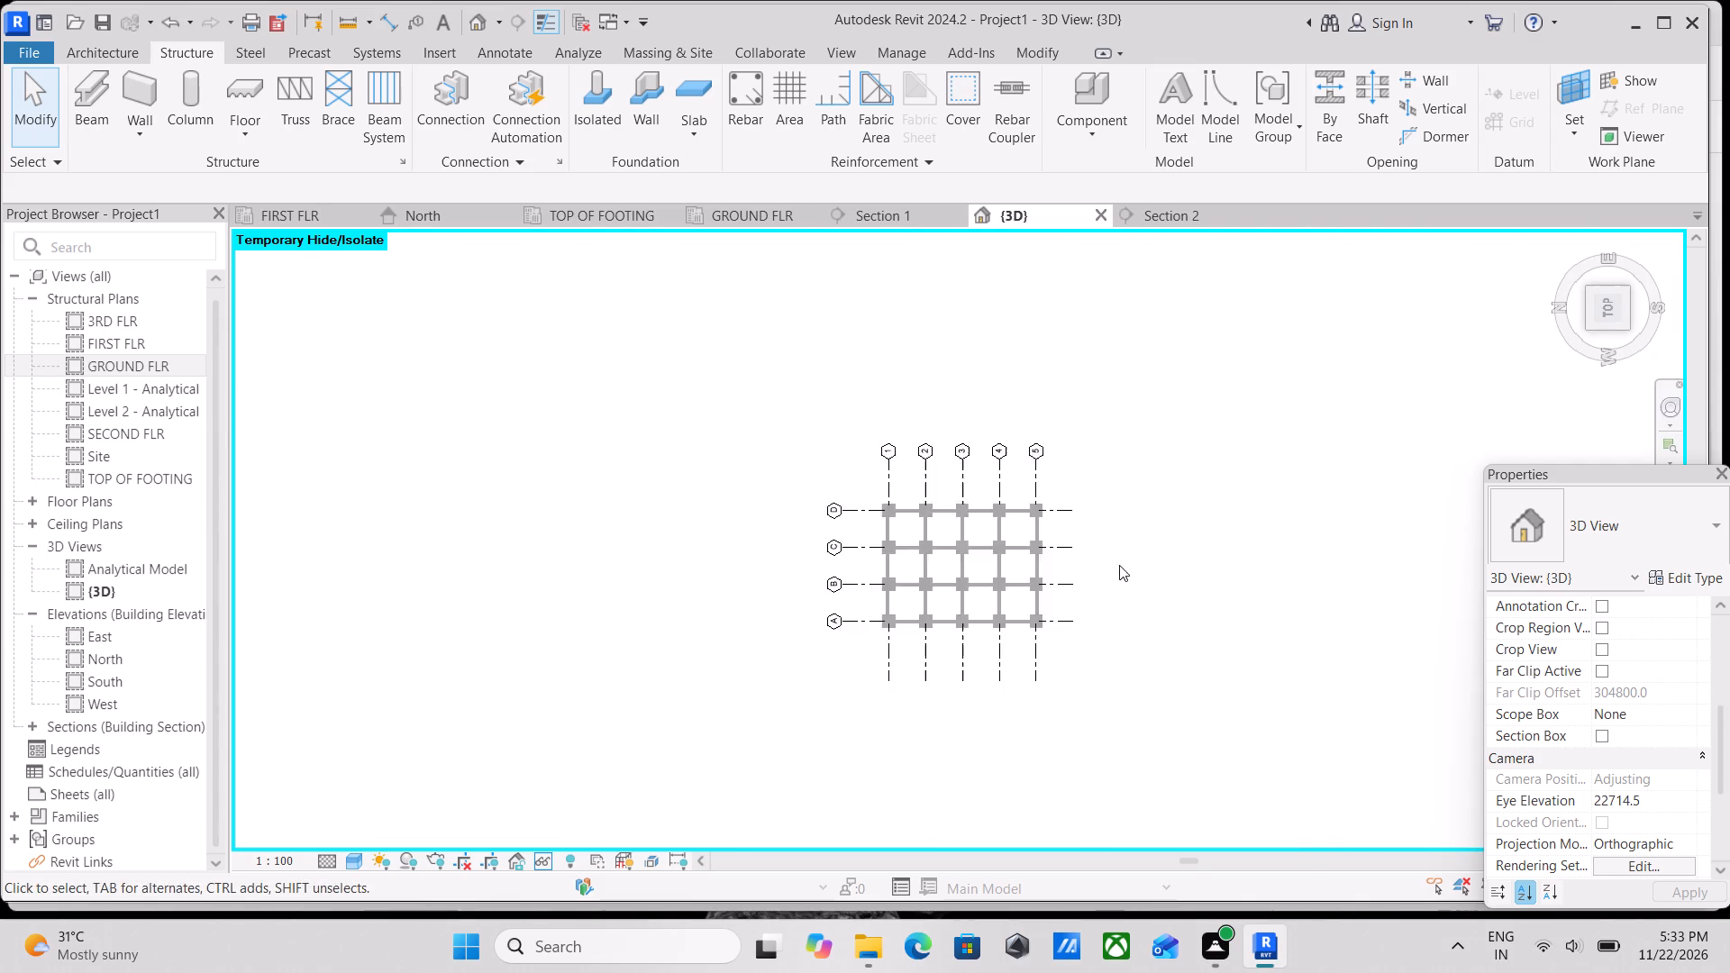
scroll(1040, 586, up, 3)
scroll(840, 557, up, 3)
scroll(727, 541, up, 2)
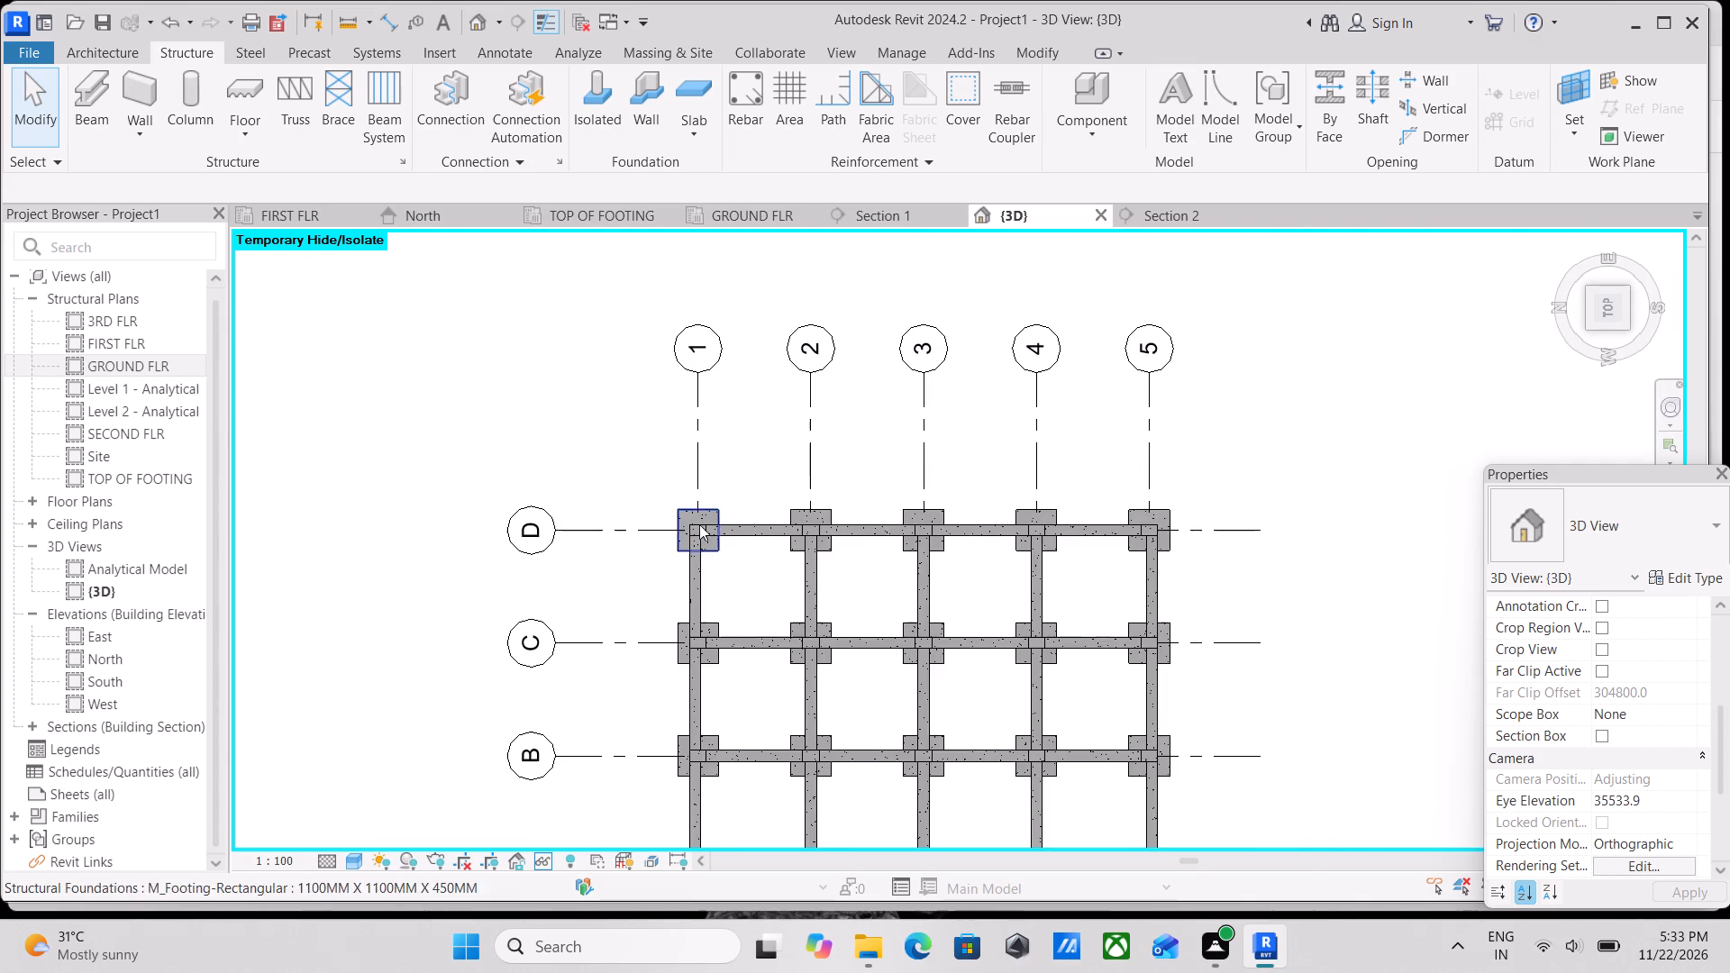
scroll(699, 524, up, 6)
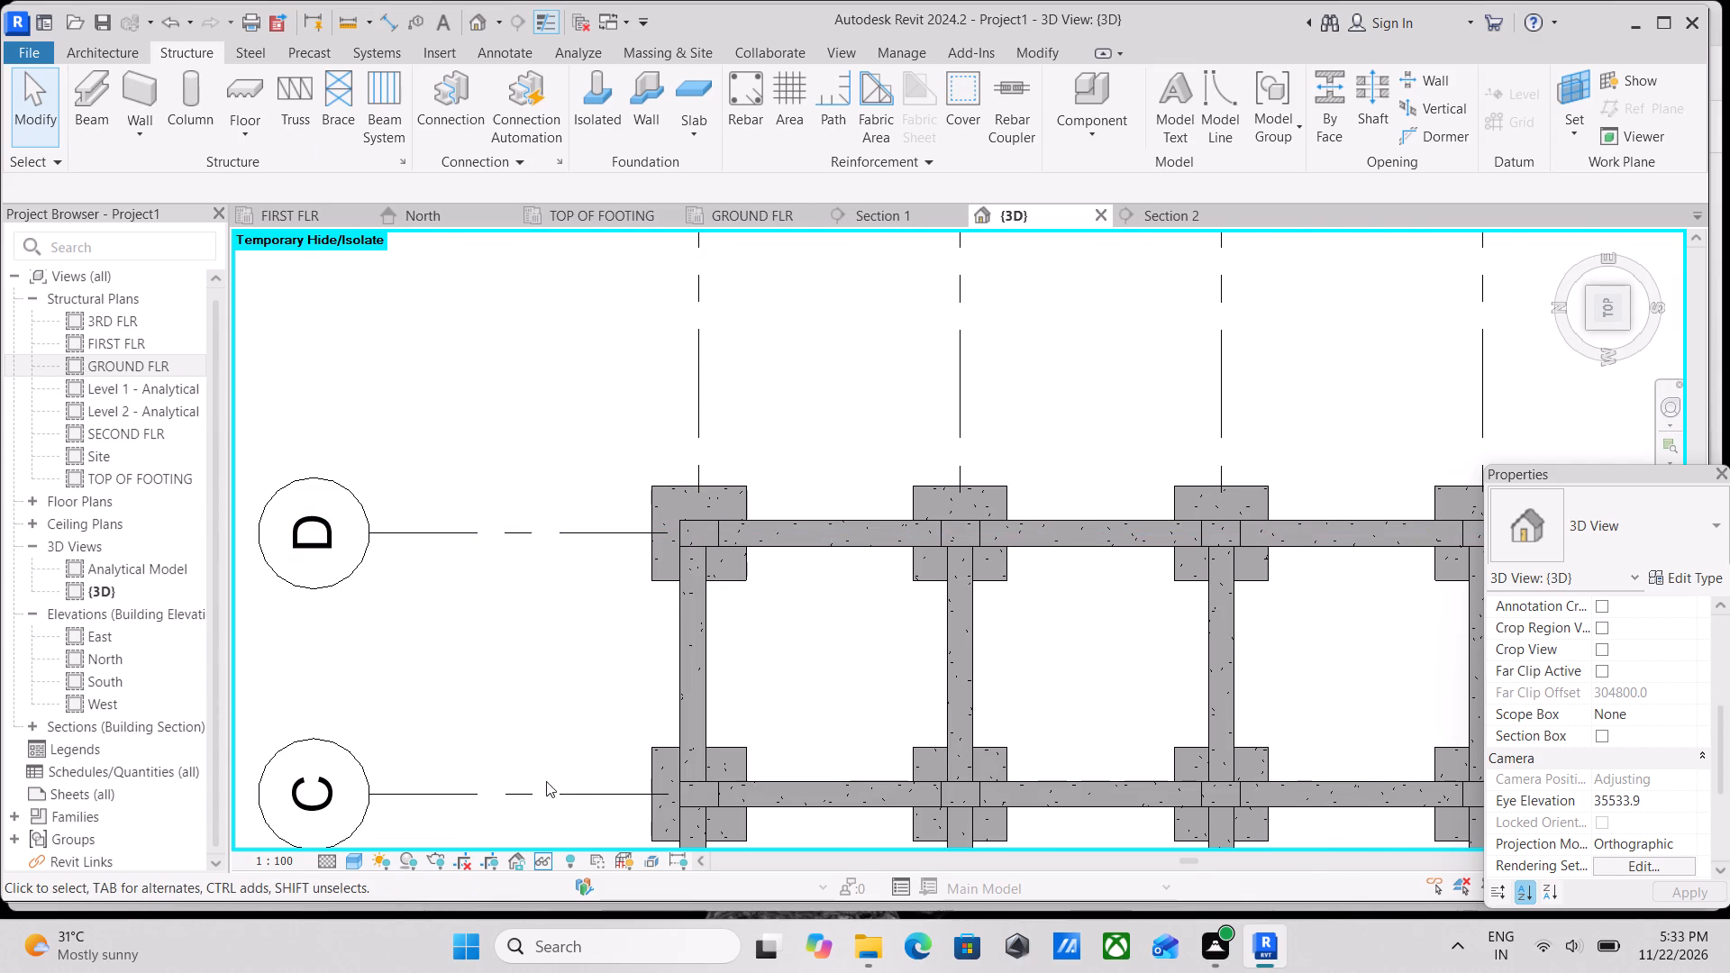
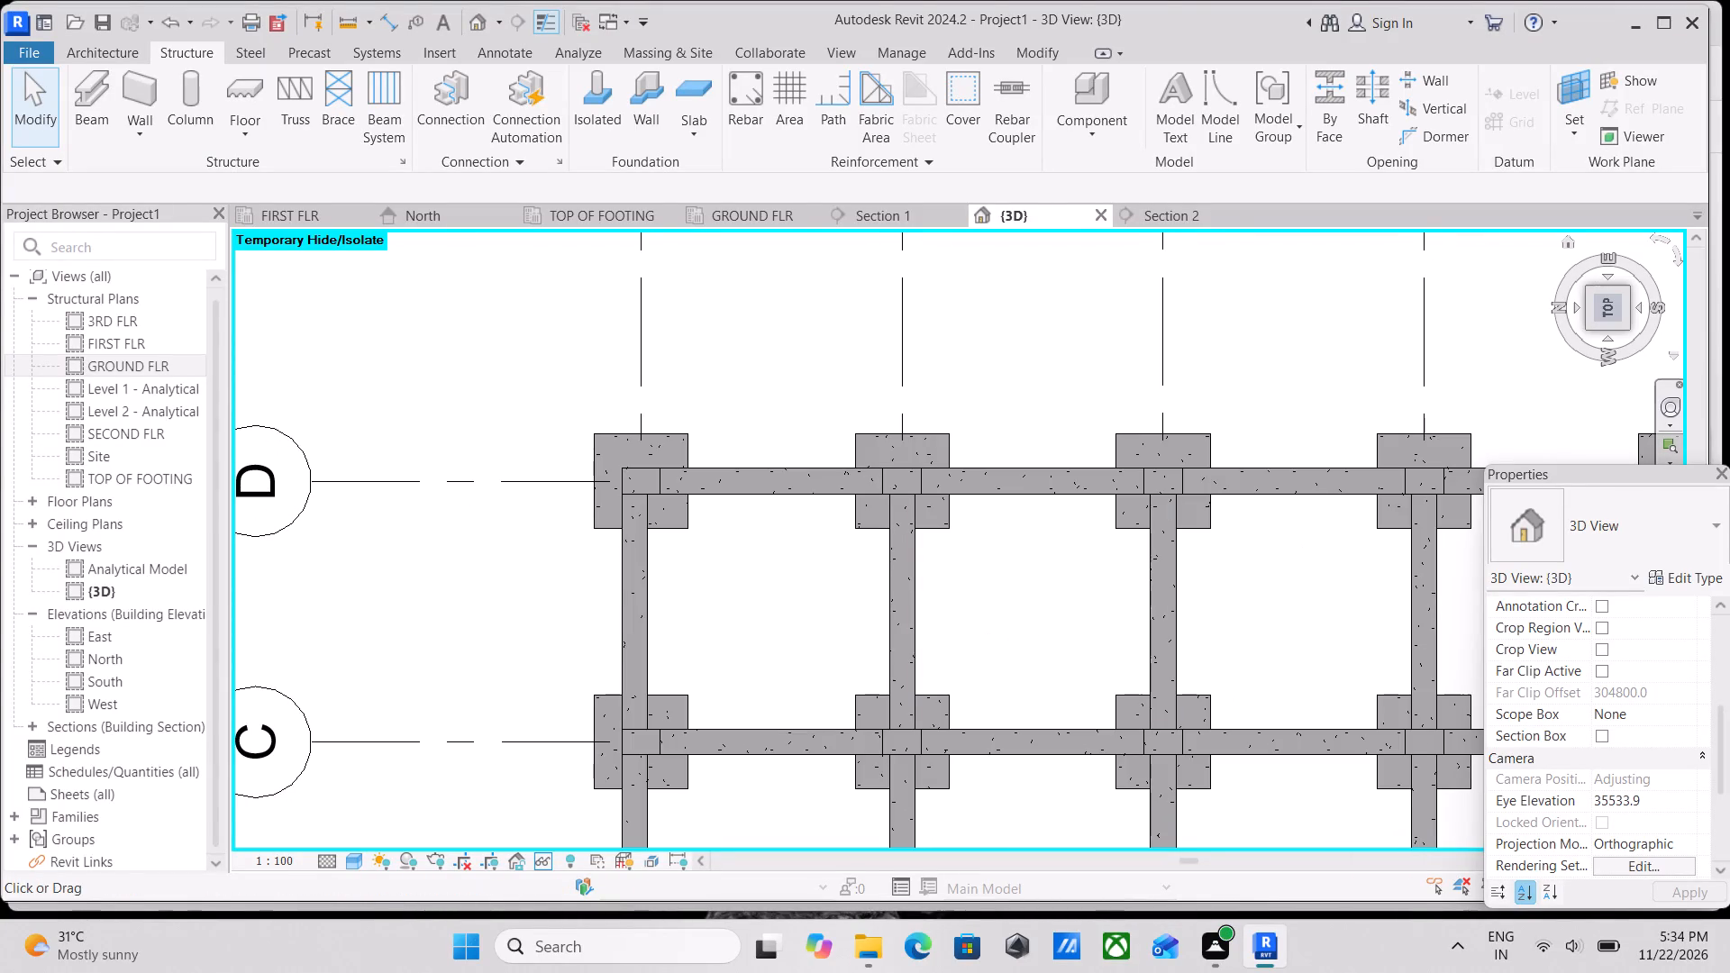
Examine the bare frame against the floor levels in the left view, around GROUND FLR and TOP OF FOOTING.
click(1605, 324)
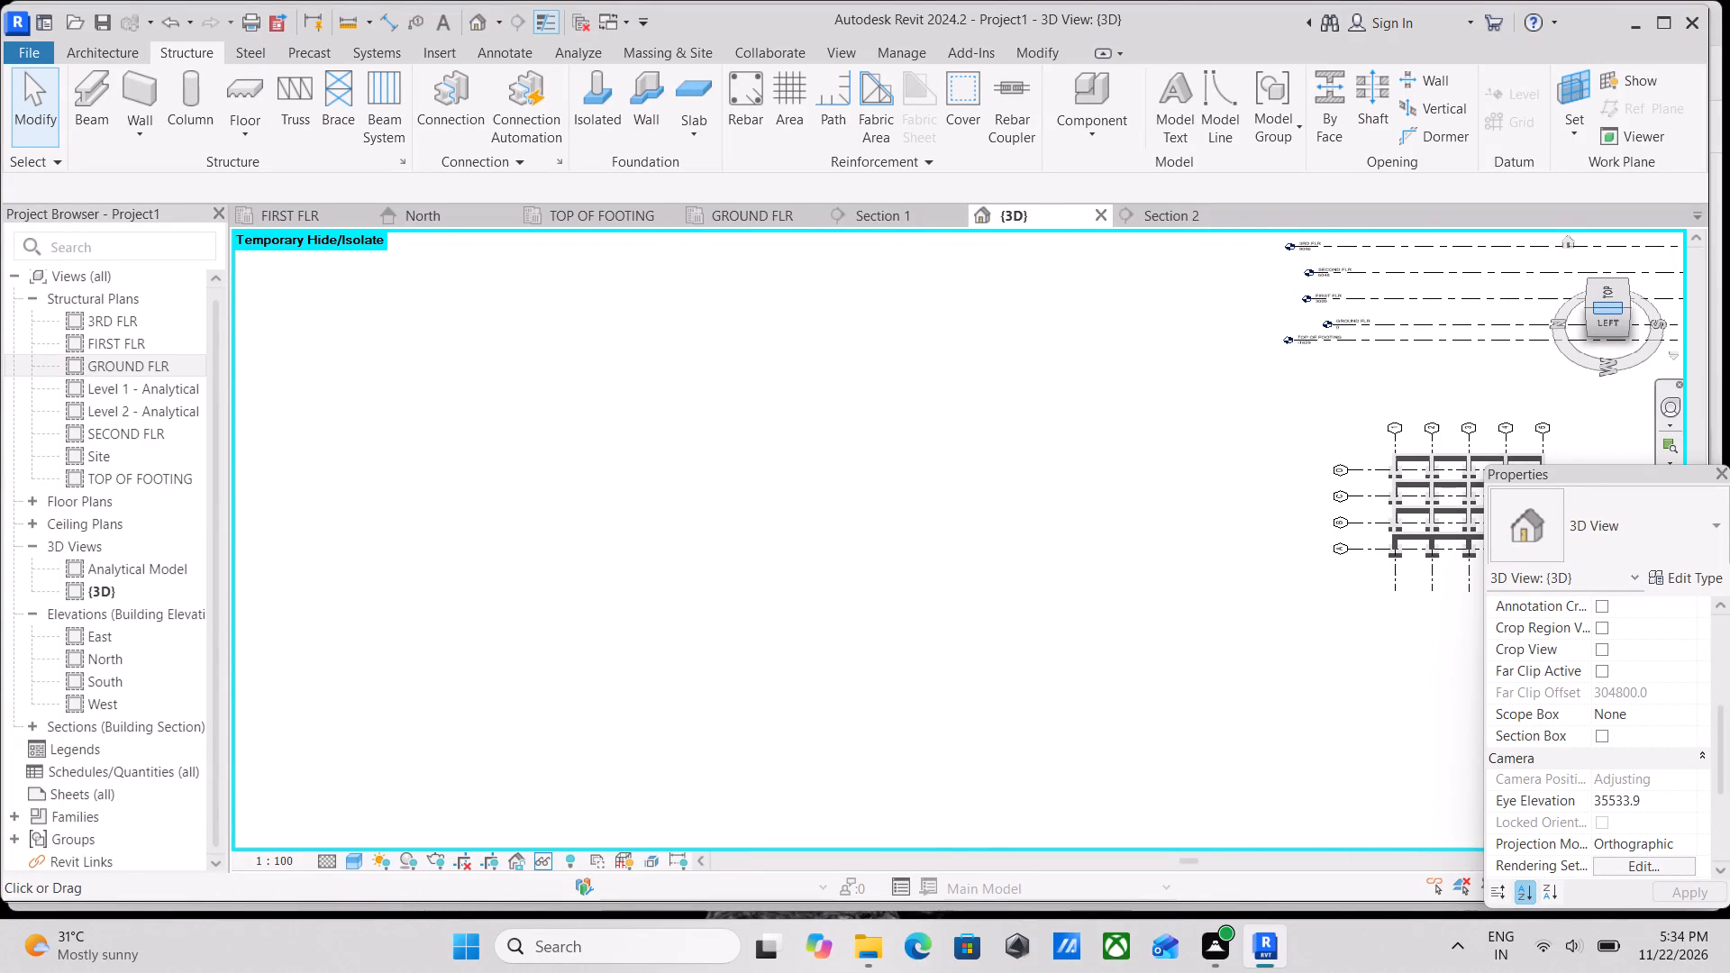
click(1607, 325)
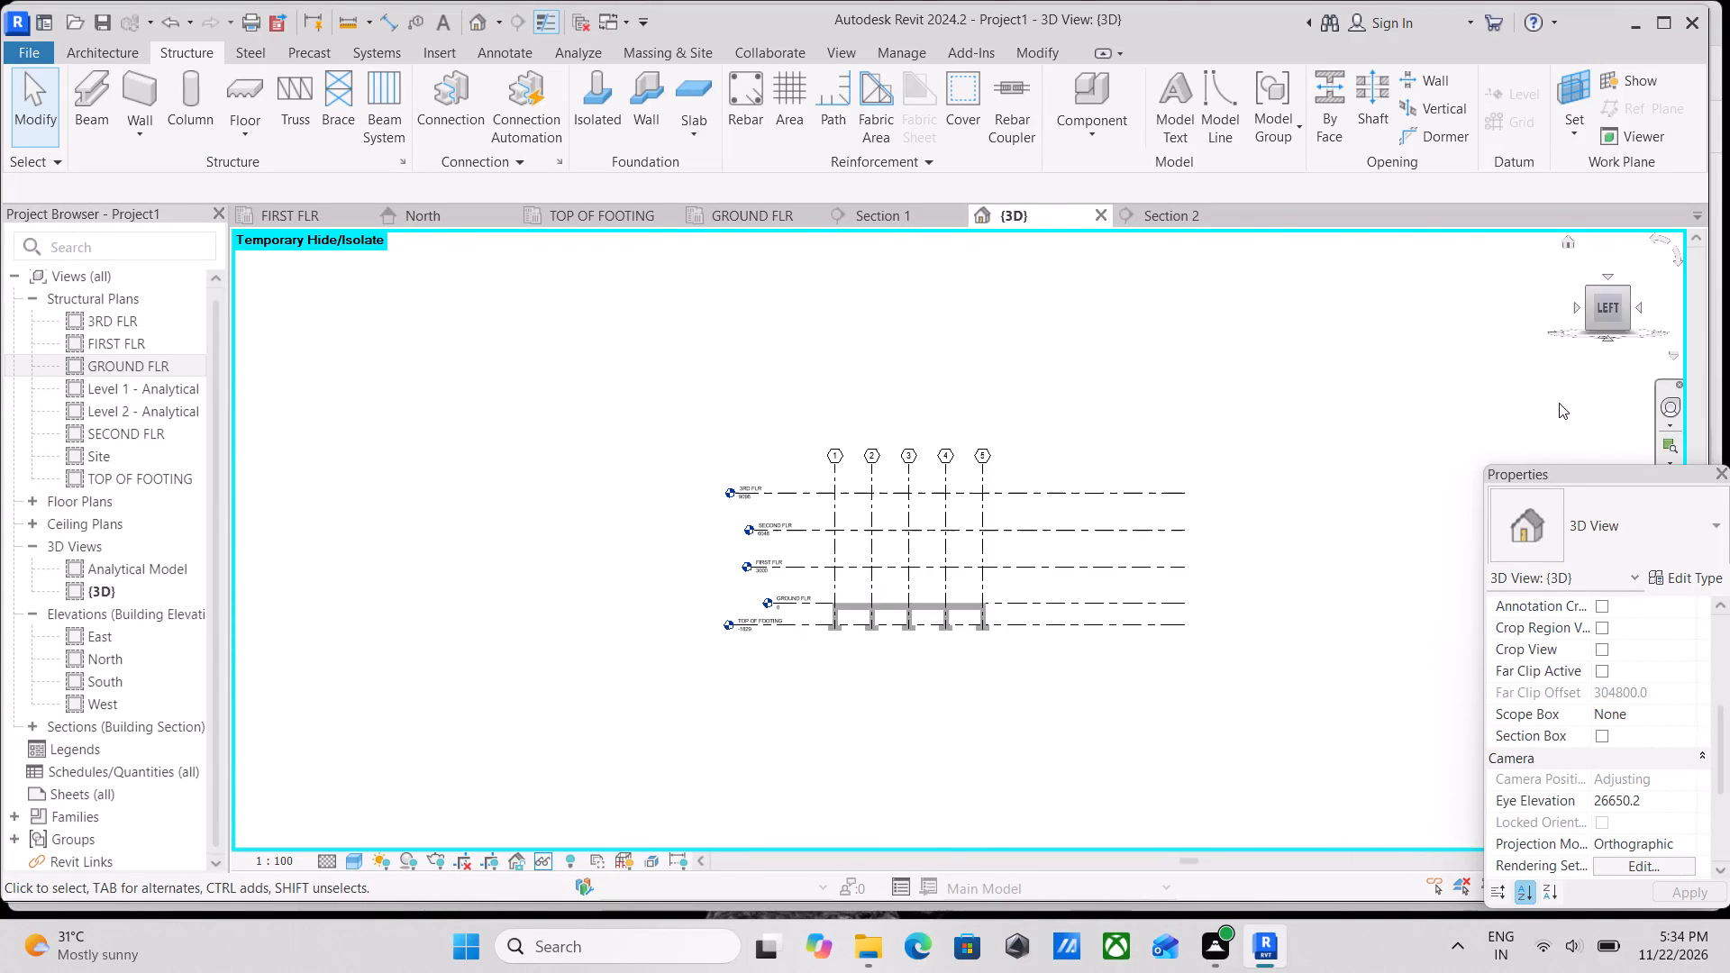
scroll(807, 683, up, 4)
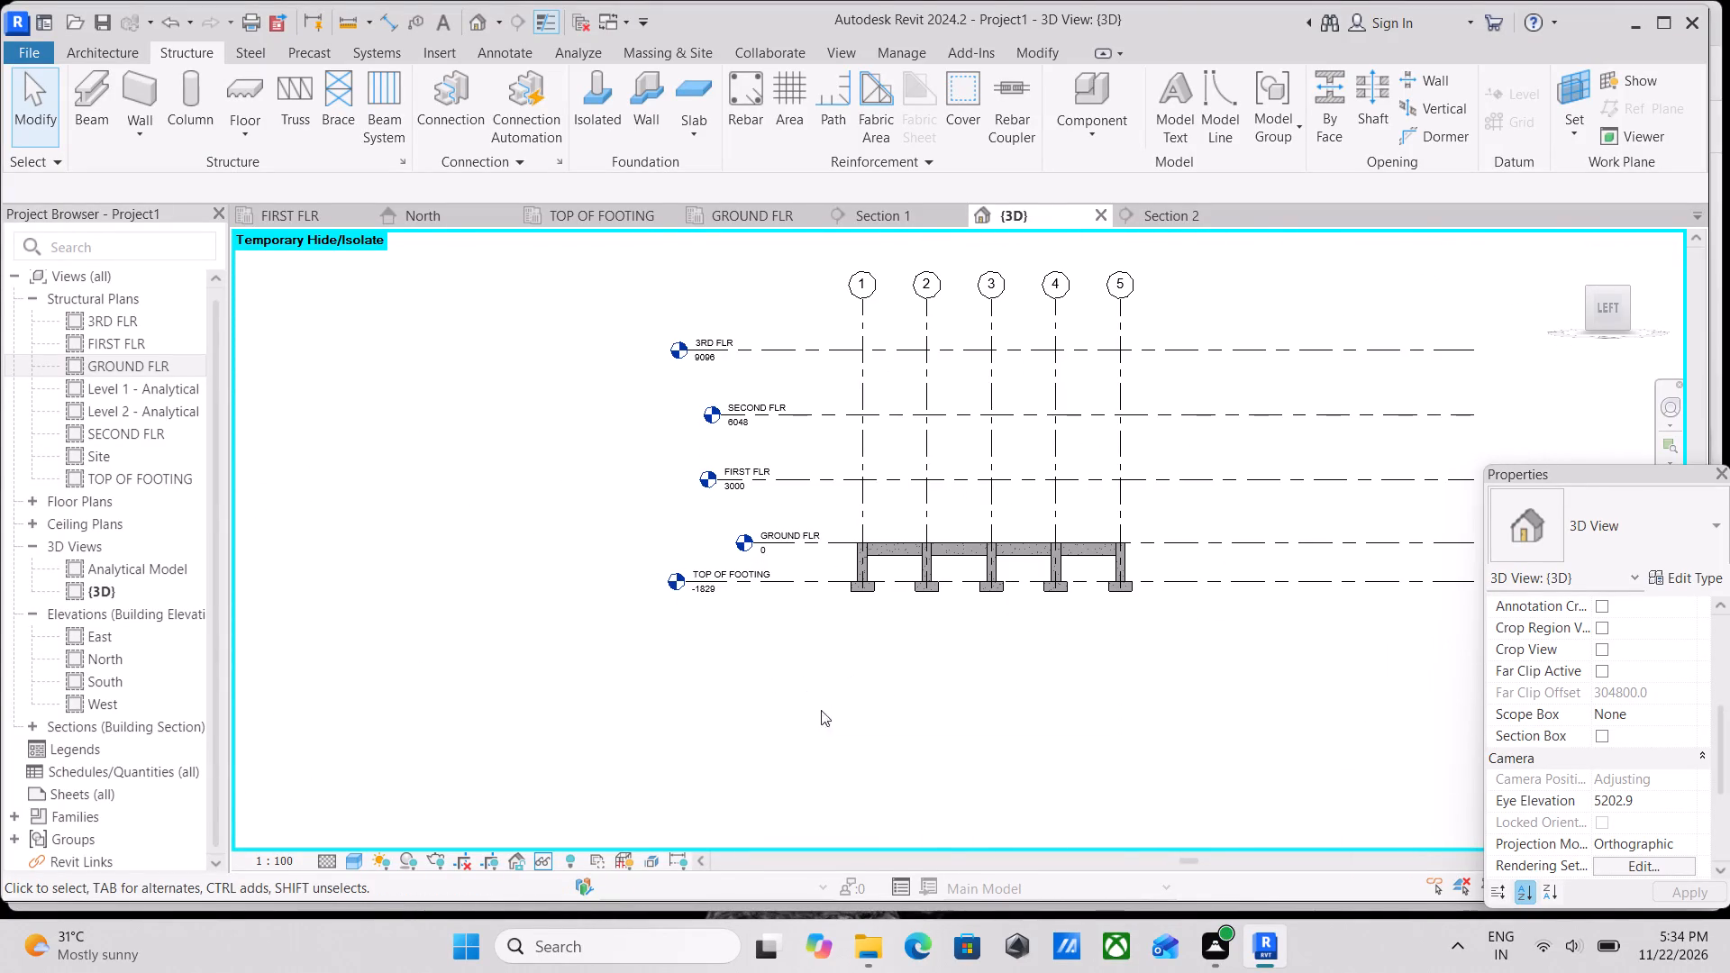
scroll(818, 752, up, 3)
scroll(886, 480, up, 3)
middle_drag(696, 454, 762, 539)
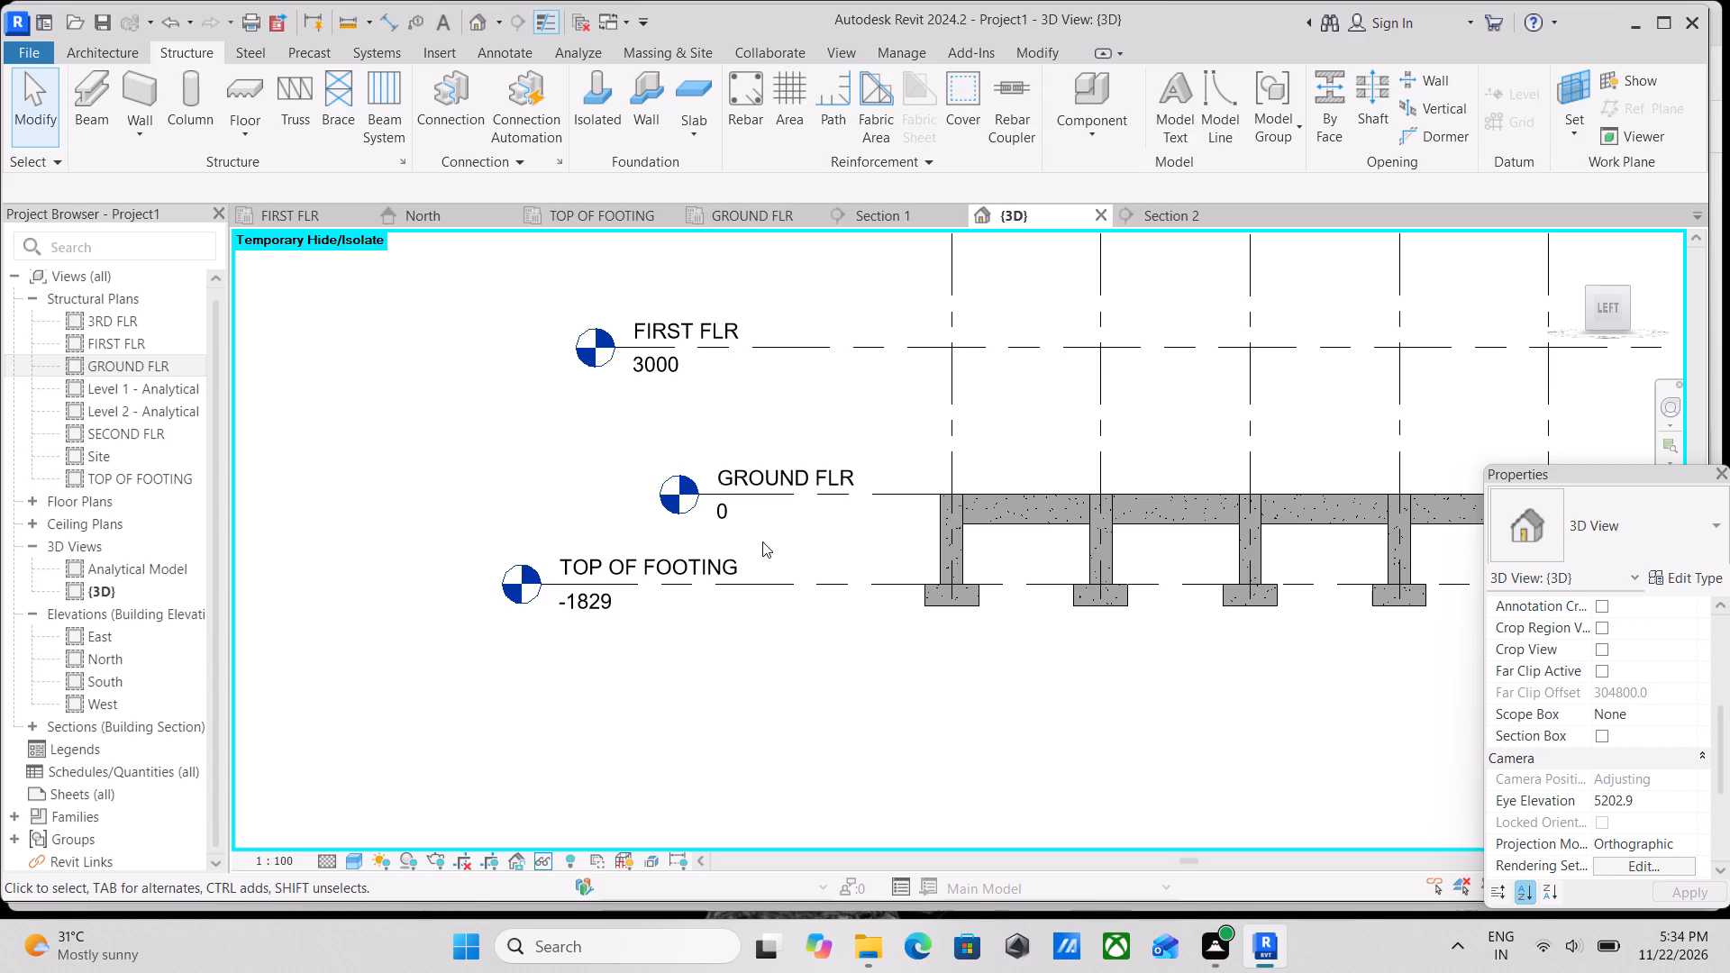
click(664, 492)
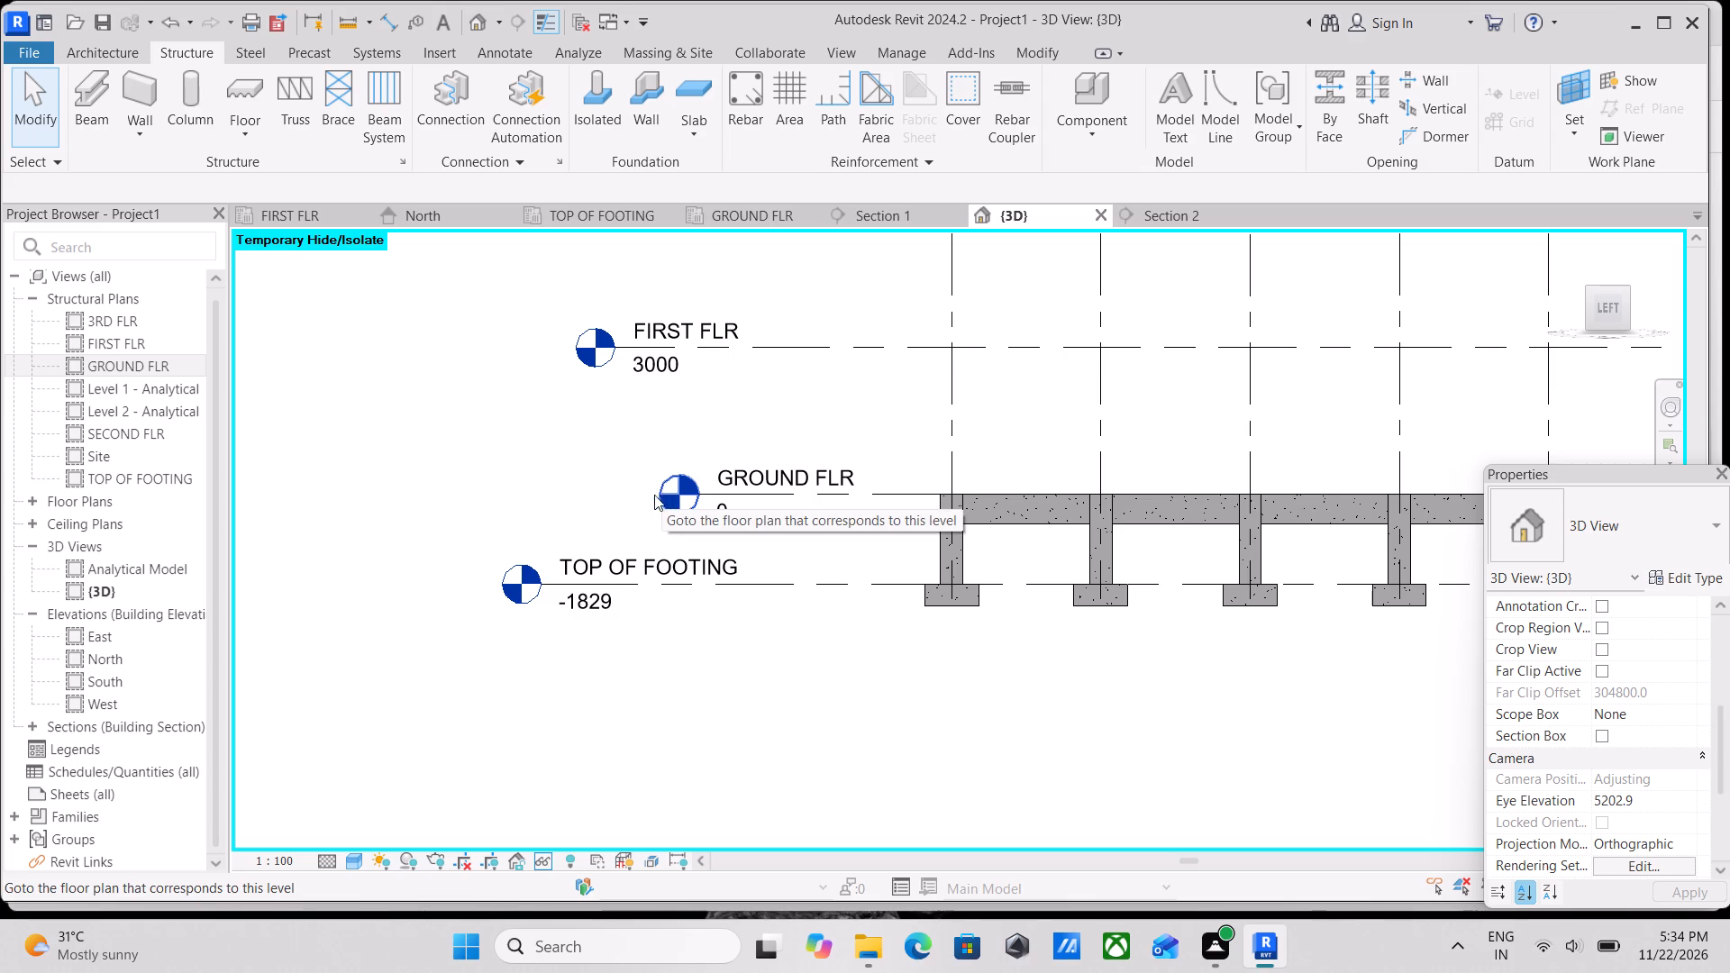
scroll(681, 503, down, 1)
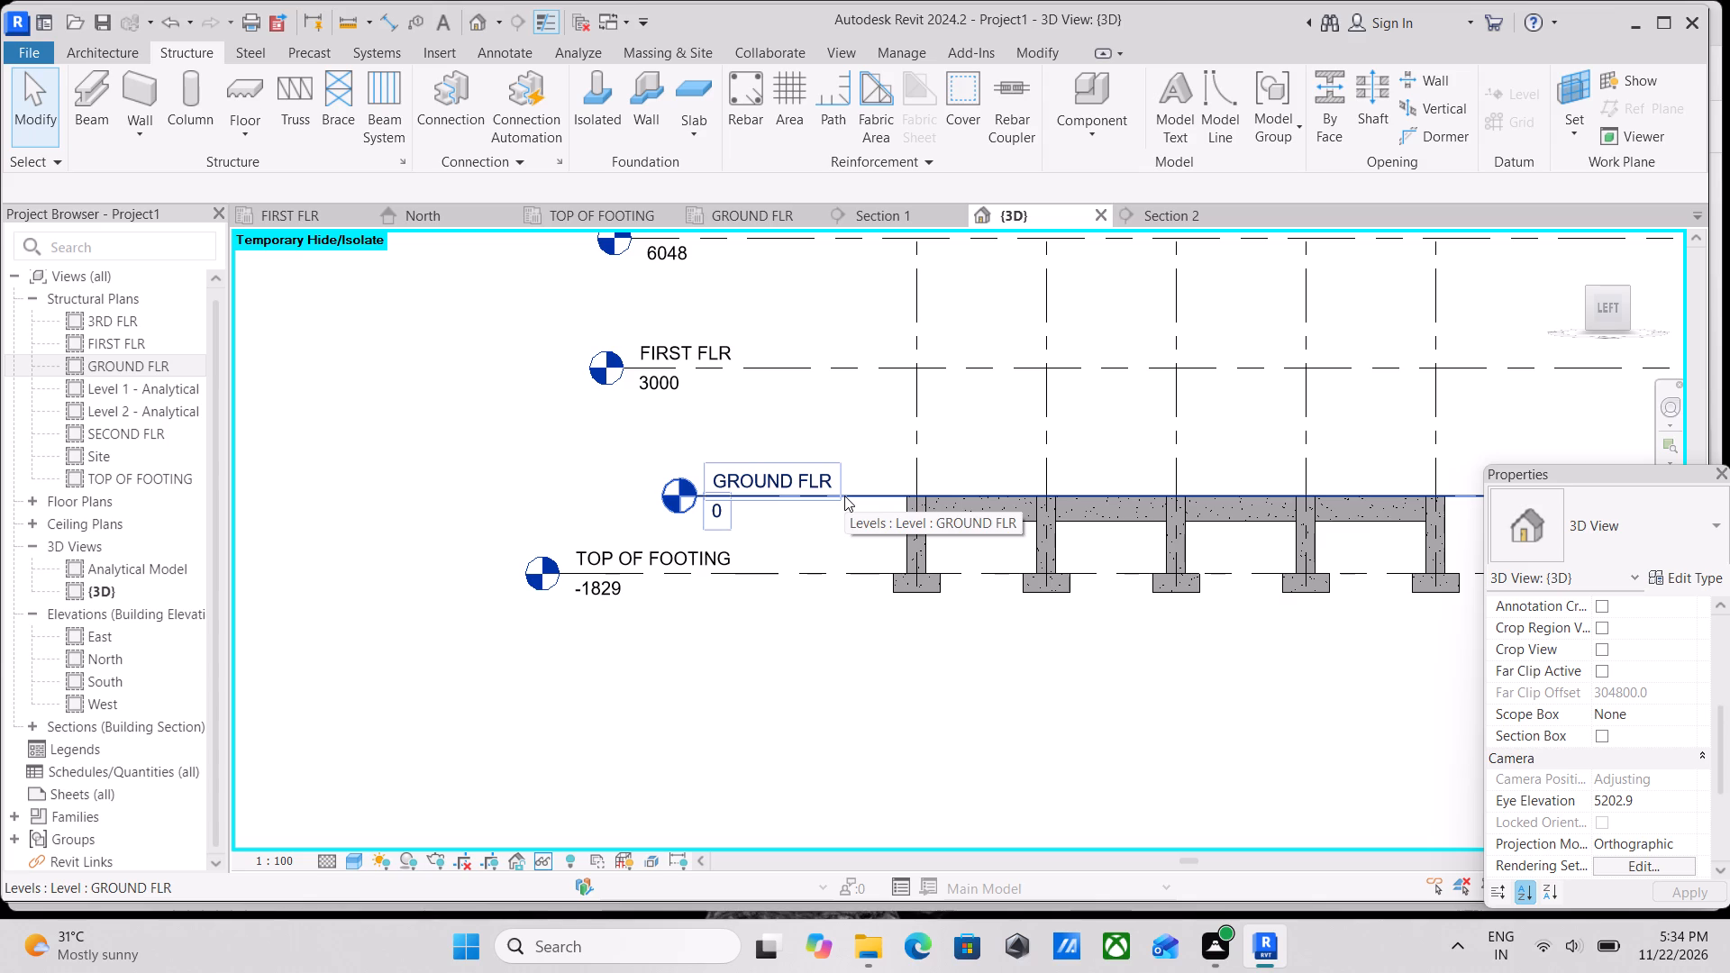
Extend the head end of the GROUND FLR level line away from the frame, slightly past the TOP OF FOOTING level head.
click(844, 496)
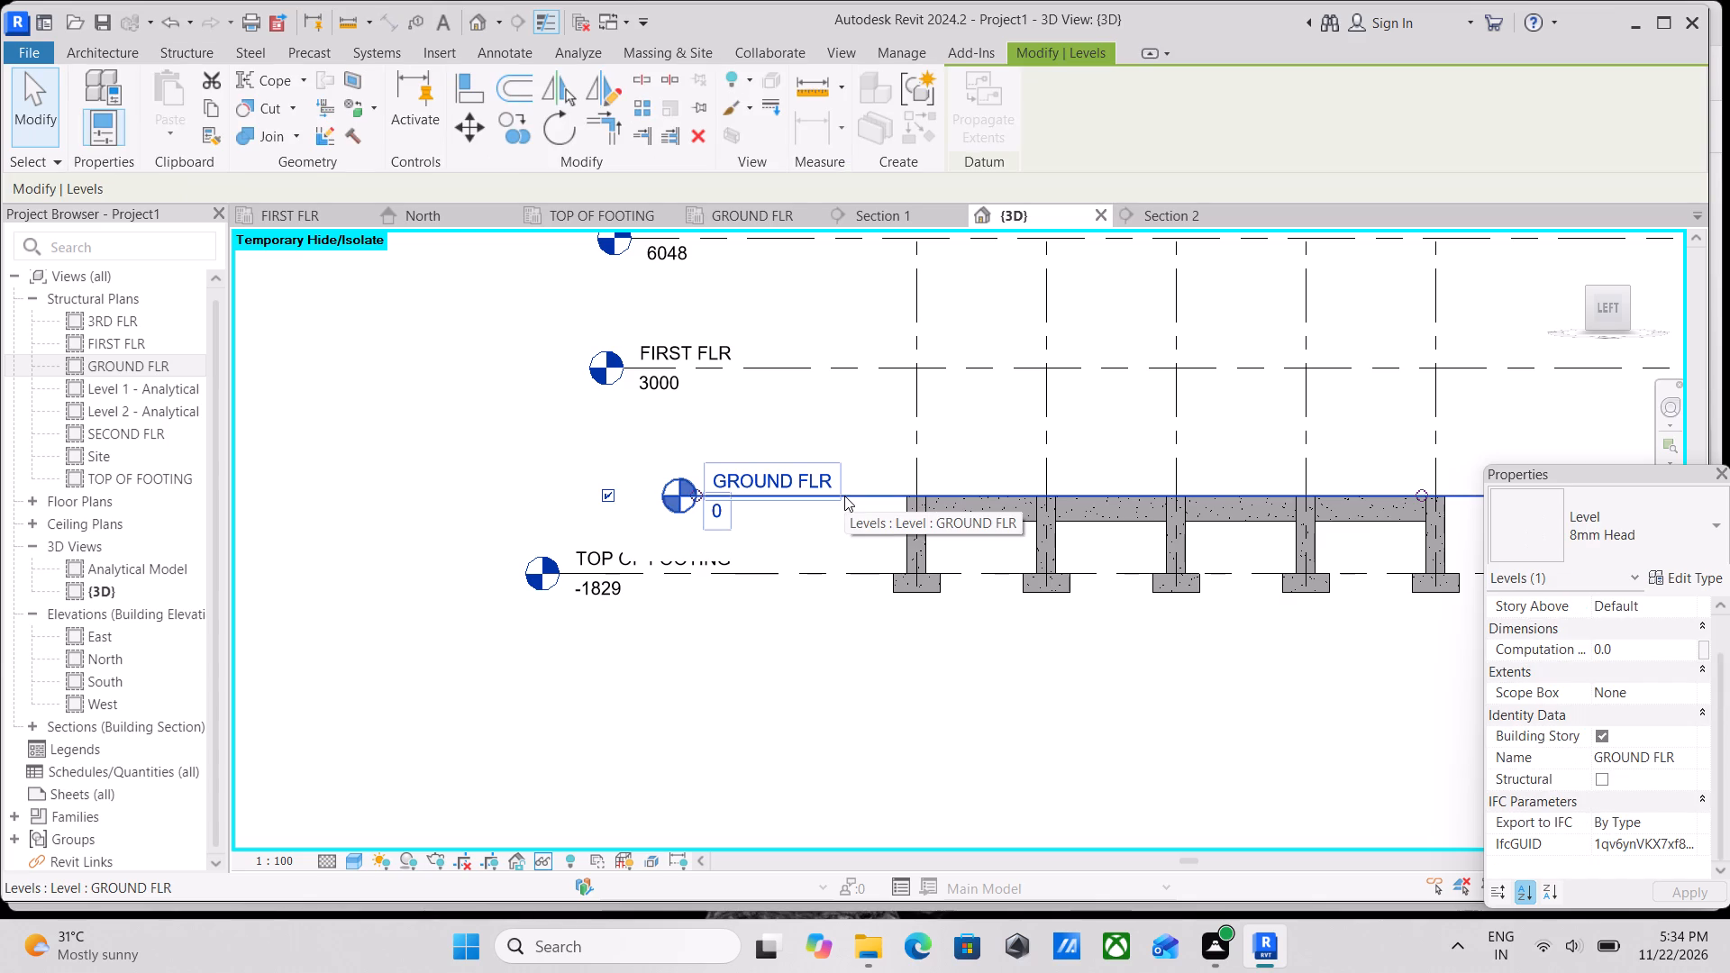
scroll(795, 476, up, 2)
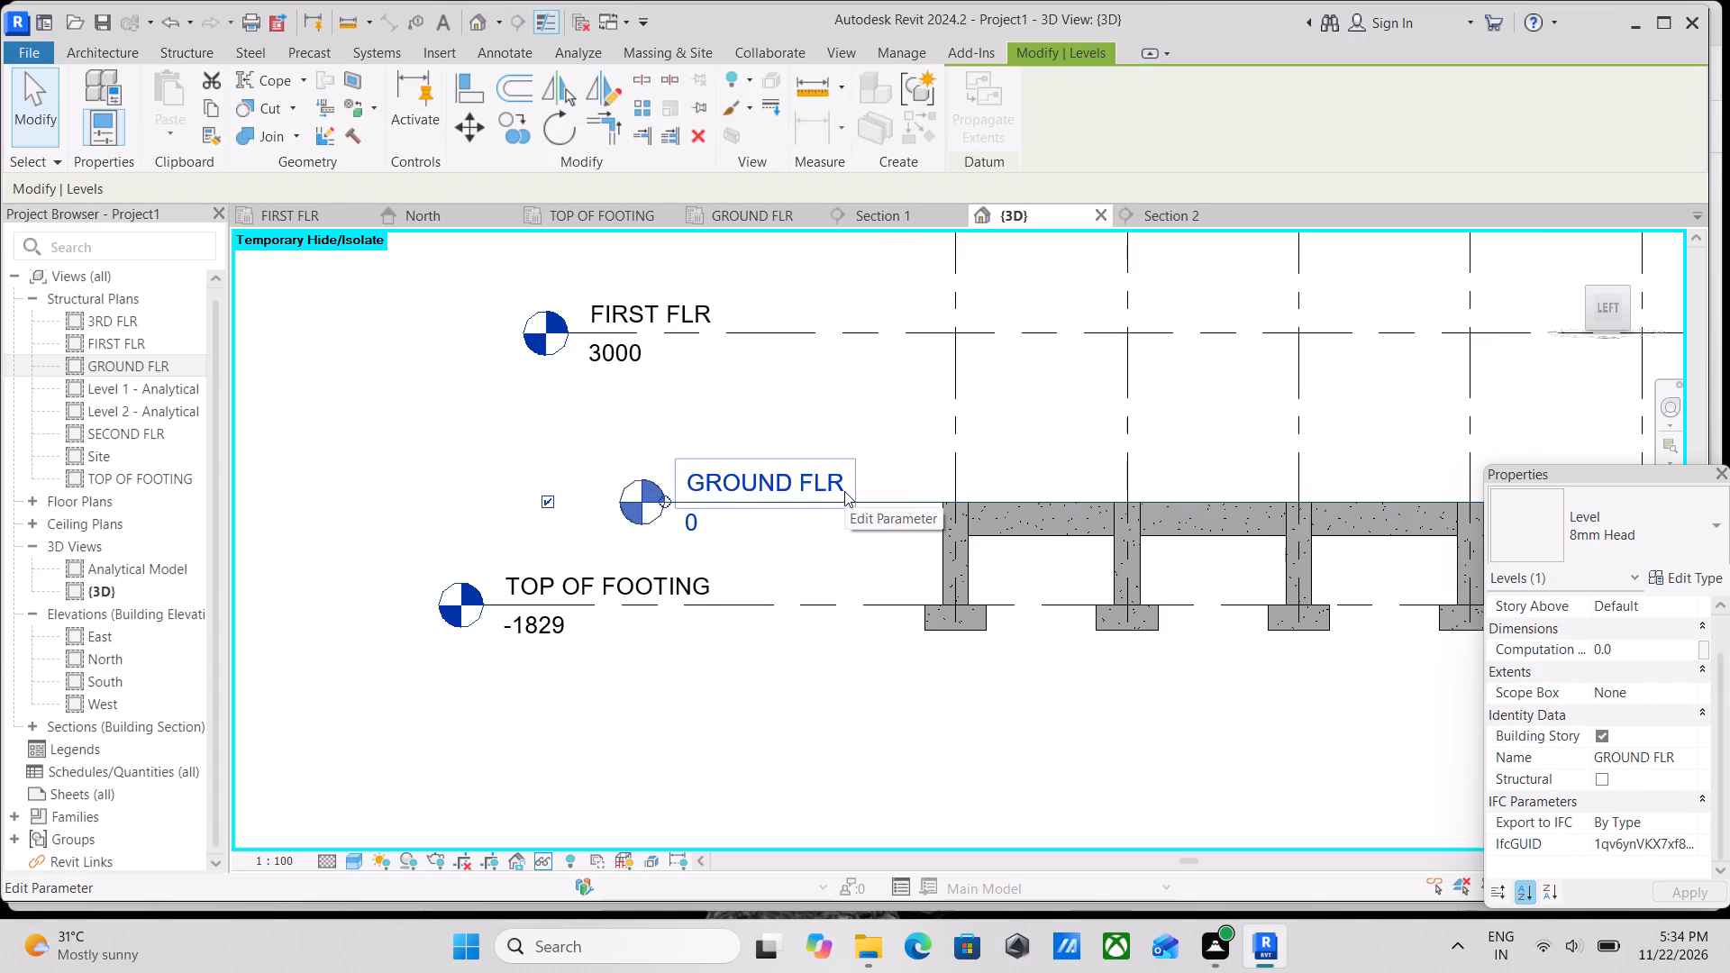
scroll(822, 492, down, 1)
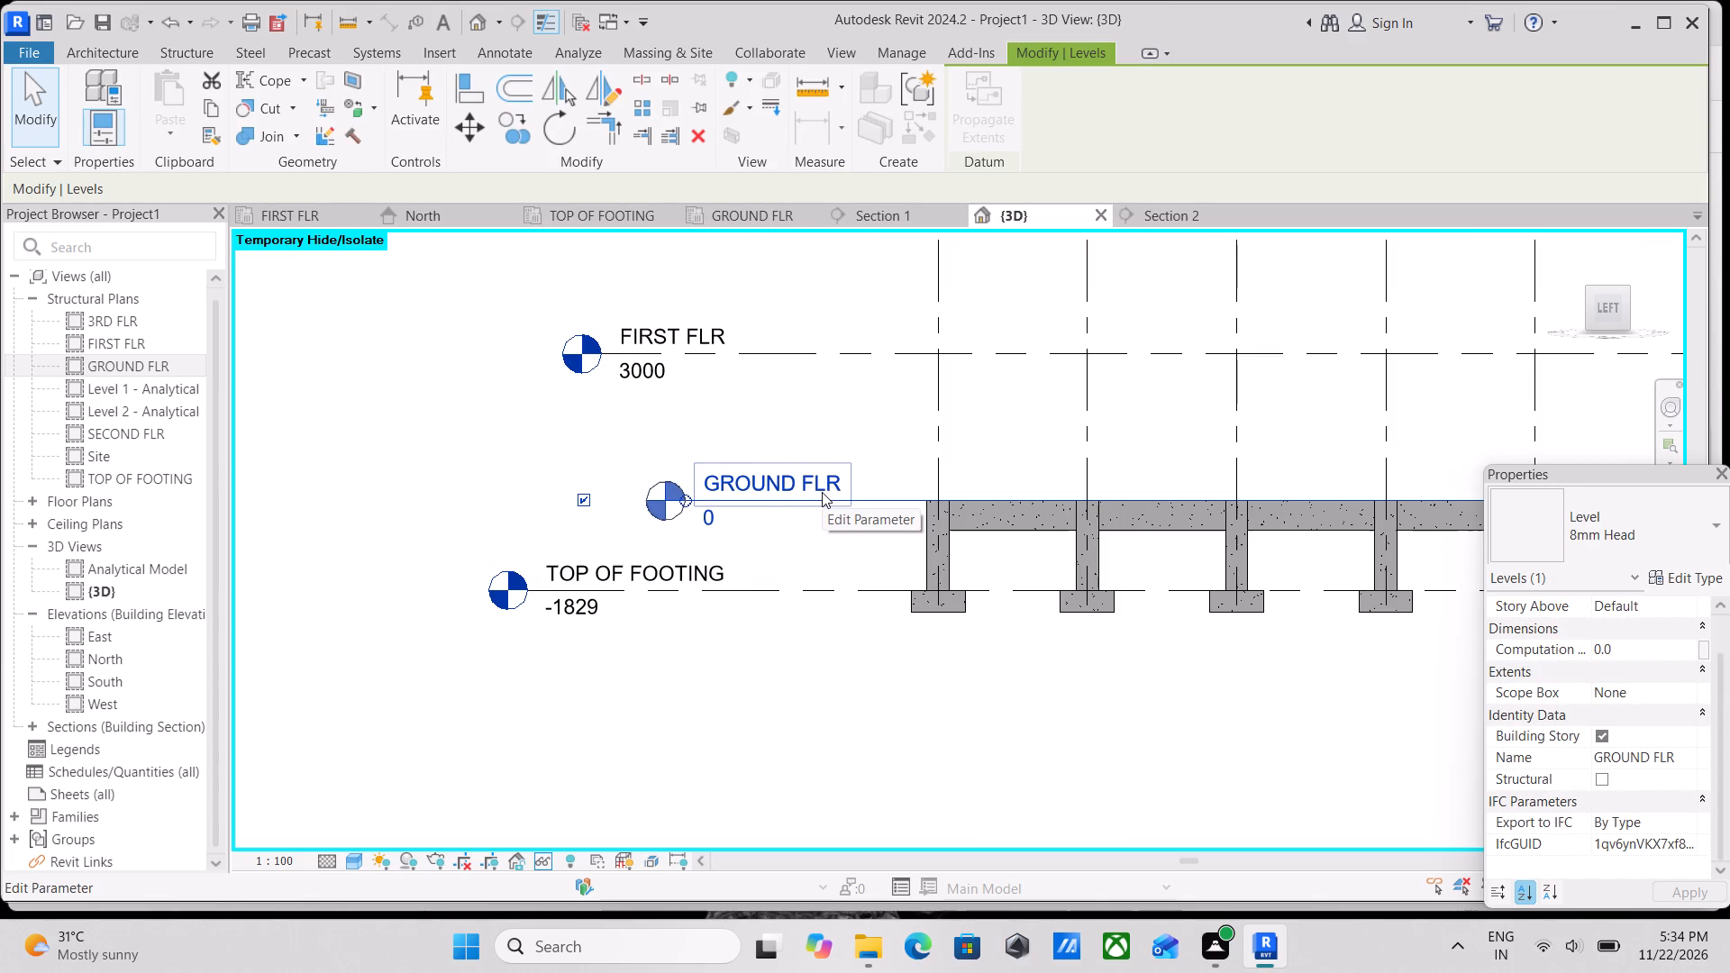
scroll(787, 489, down, 2)
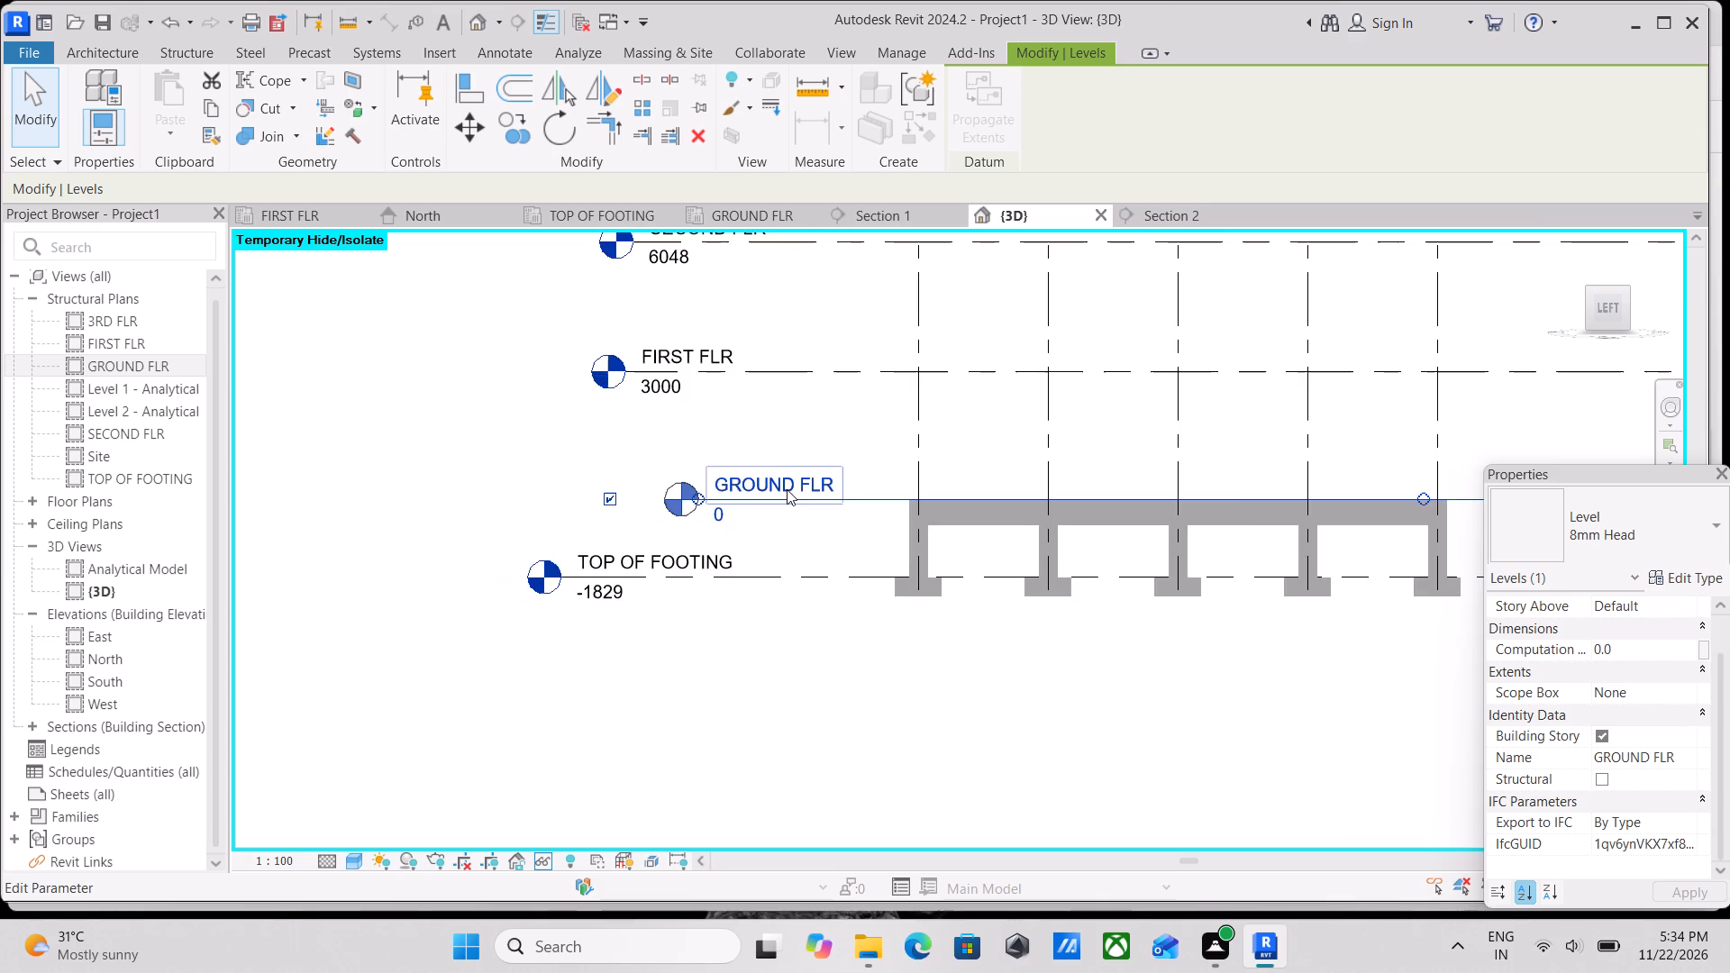
scroll(787, 489, down, 3)
middle_drag(843, 493, 709, 500)
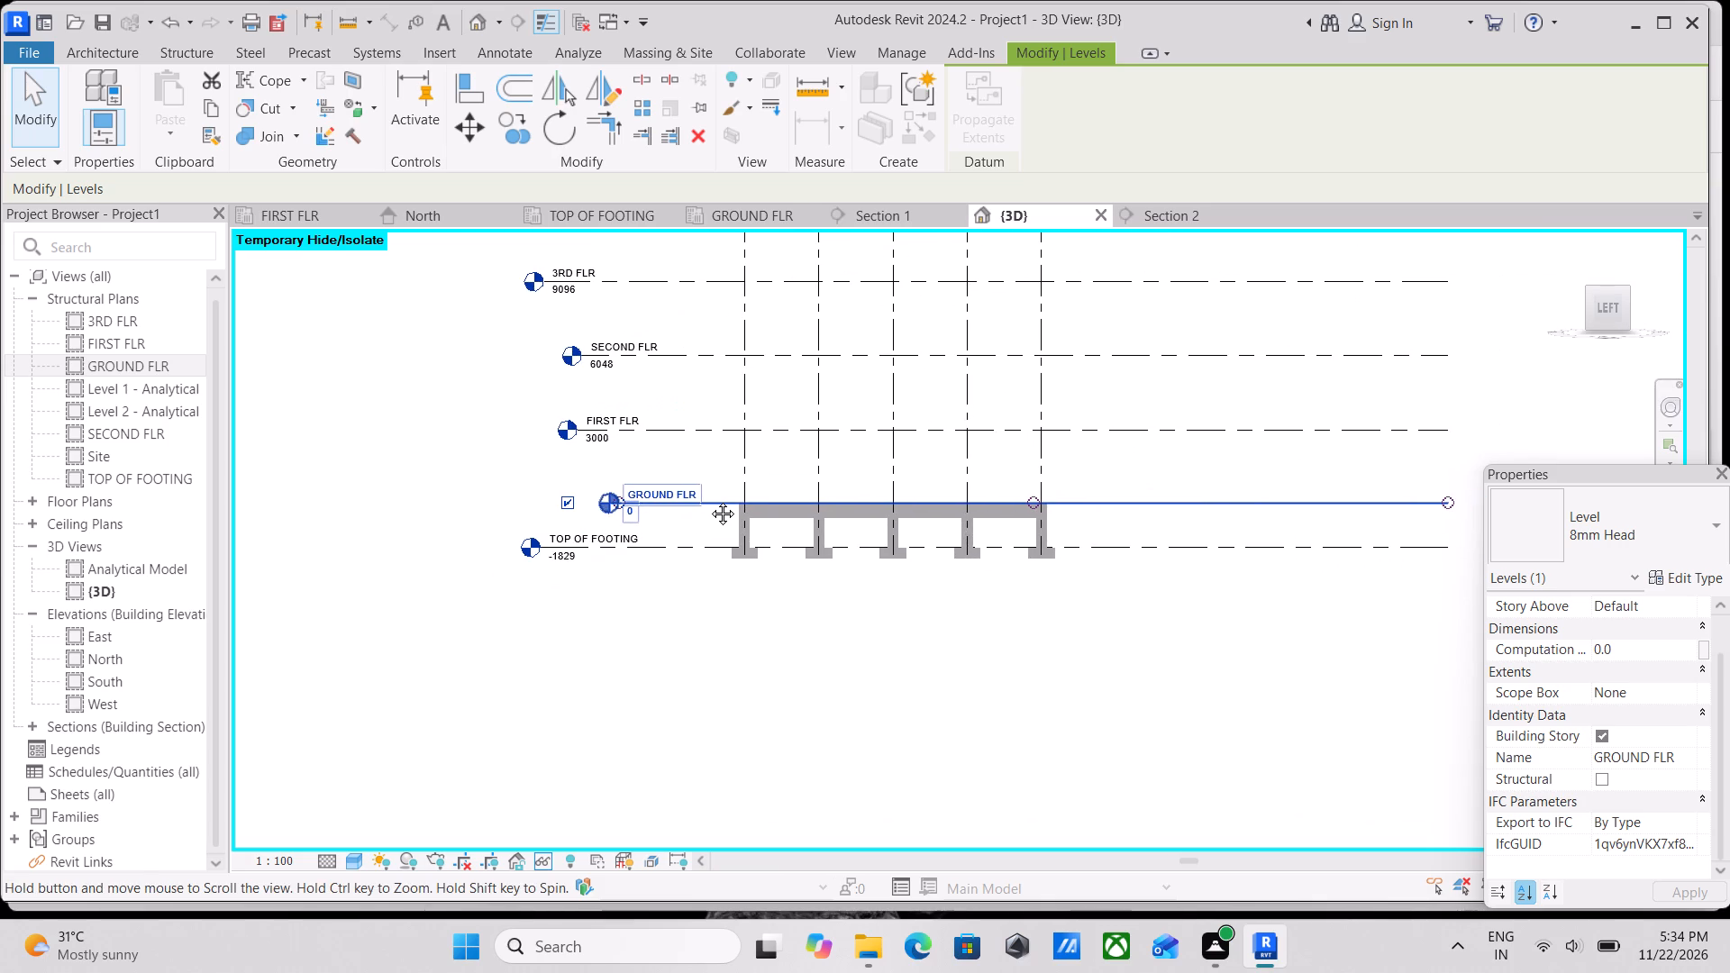
middle_drag(709, 500, 832, 532)
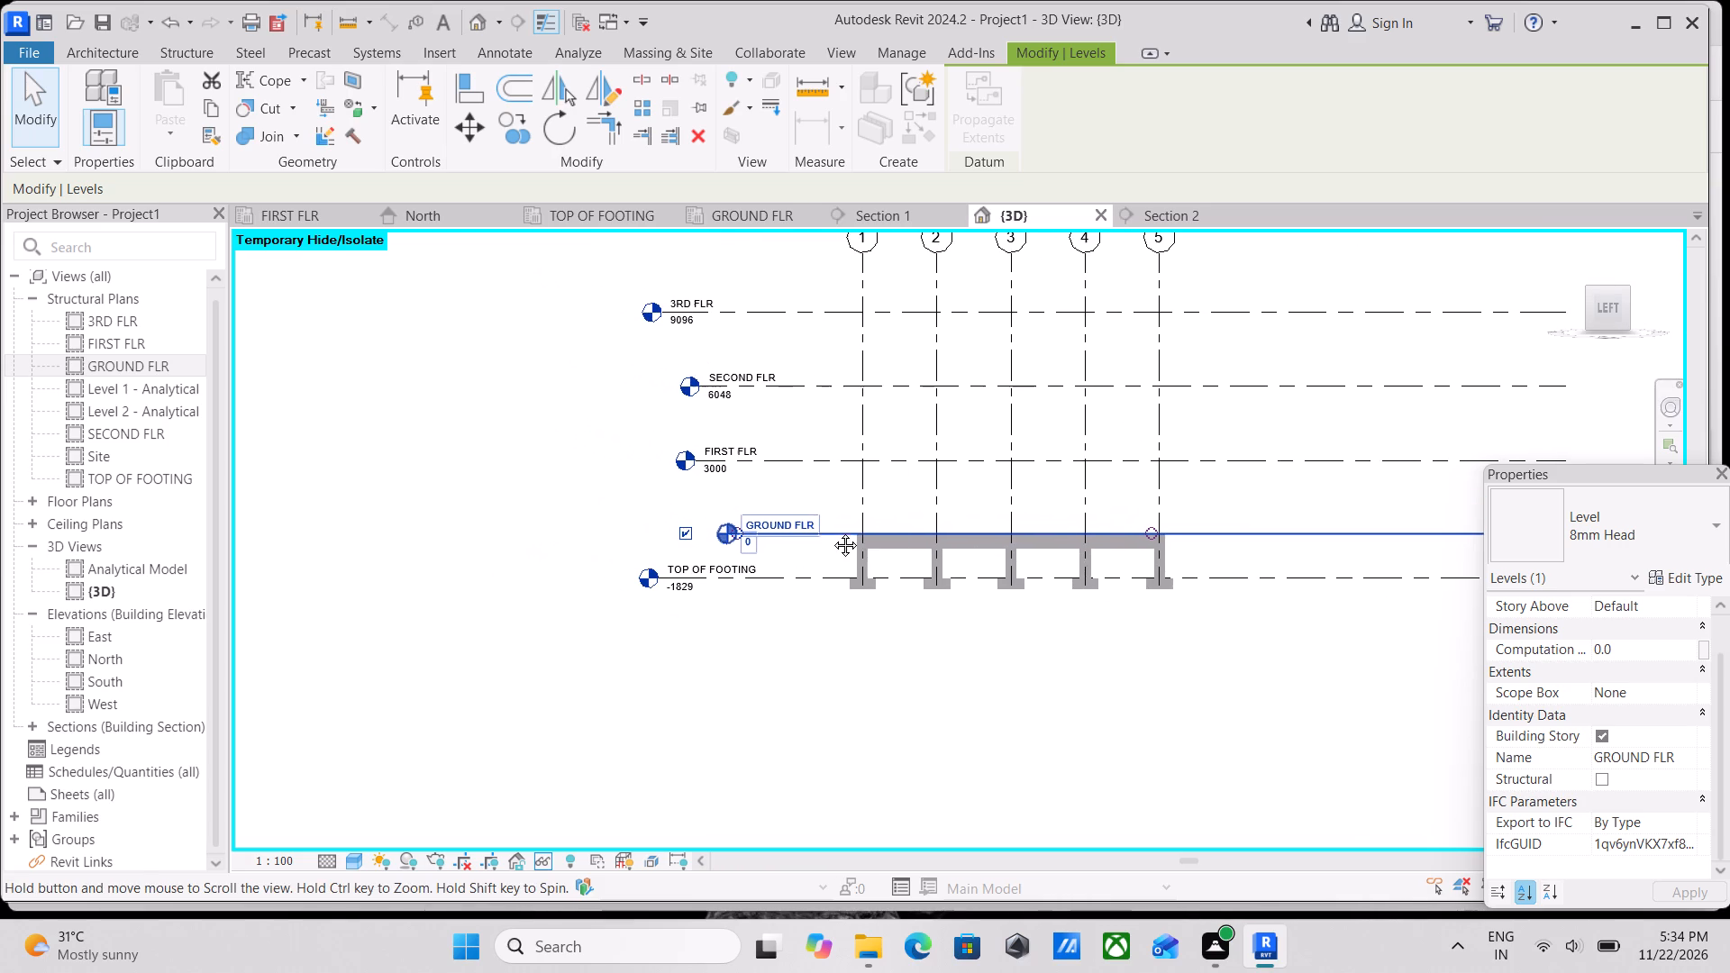
scroll(832, 532, up, 1)
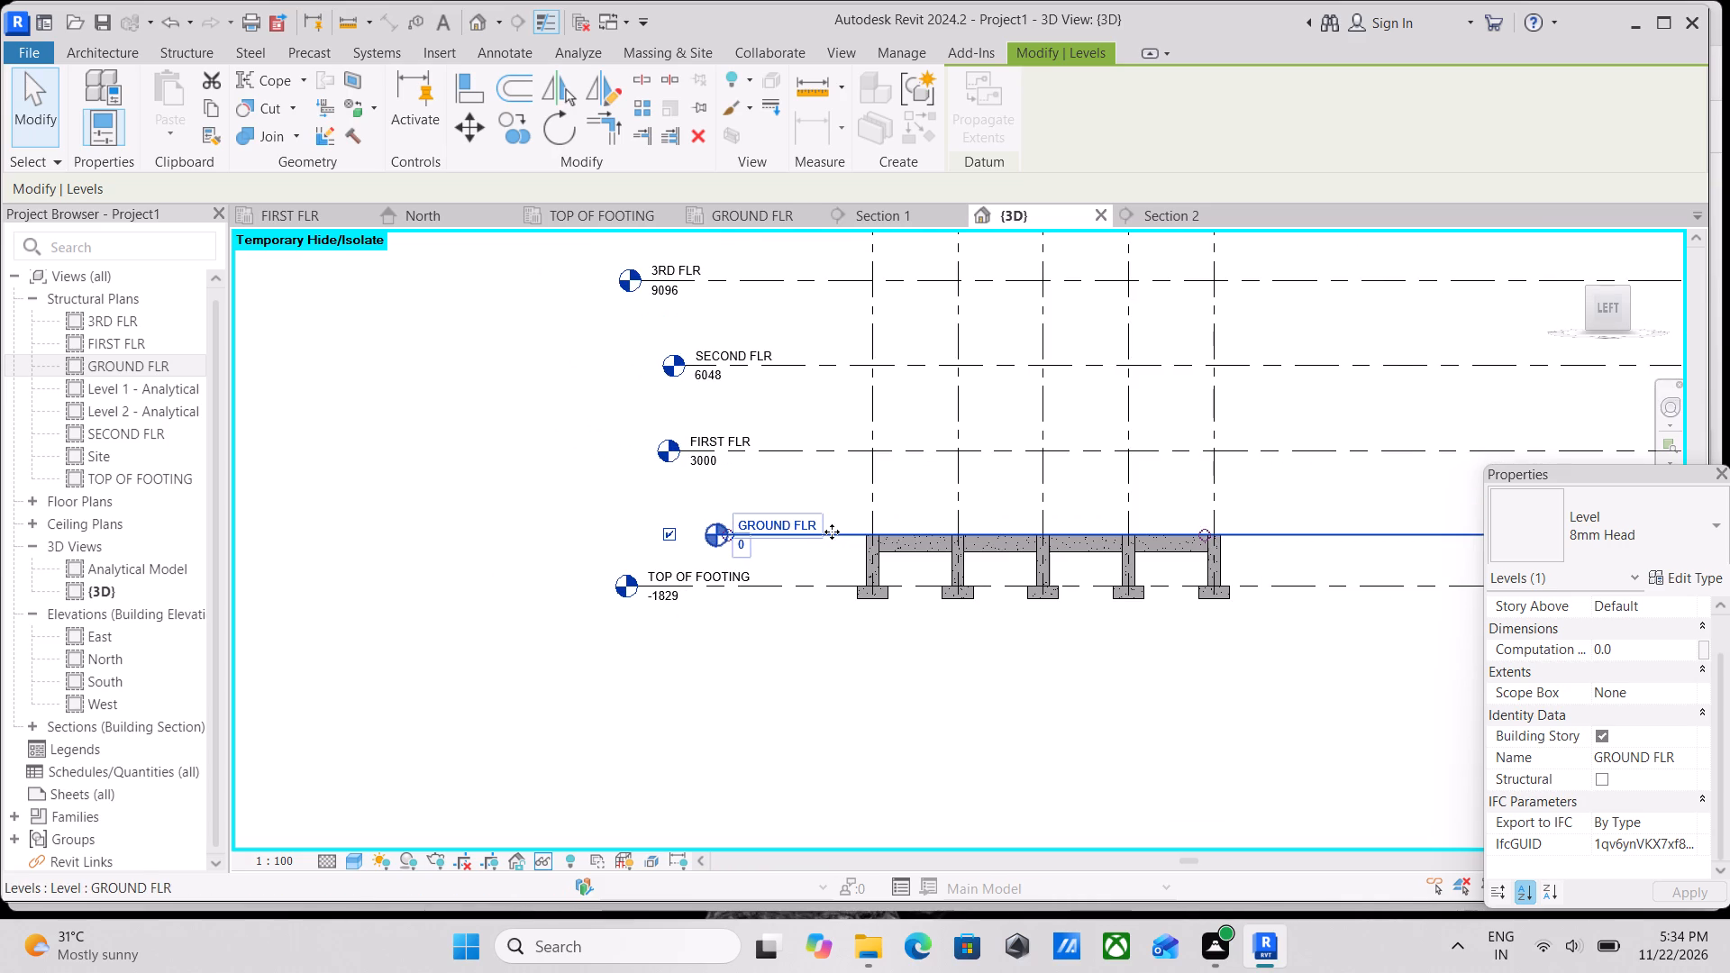
scroll(798, 520, up, 3)
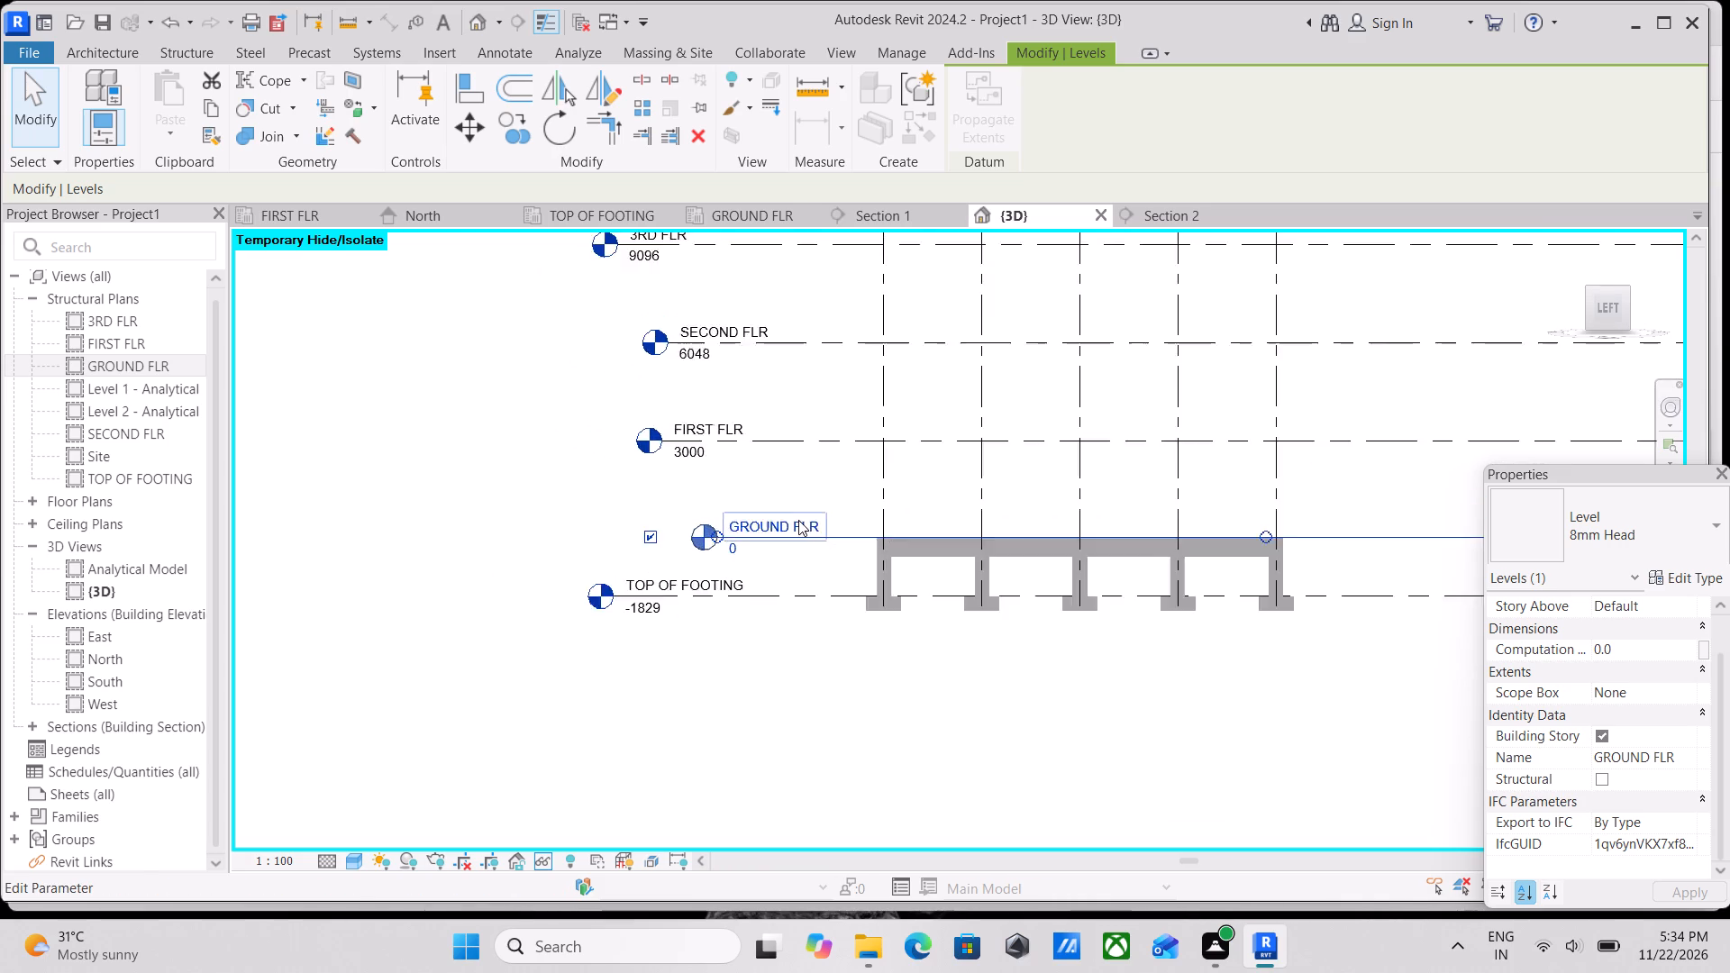
scroll(623, 536, up, 3)
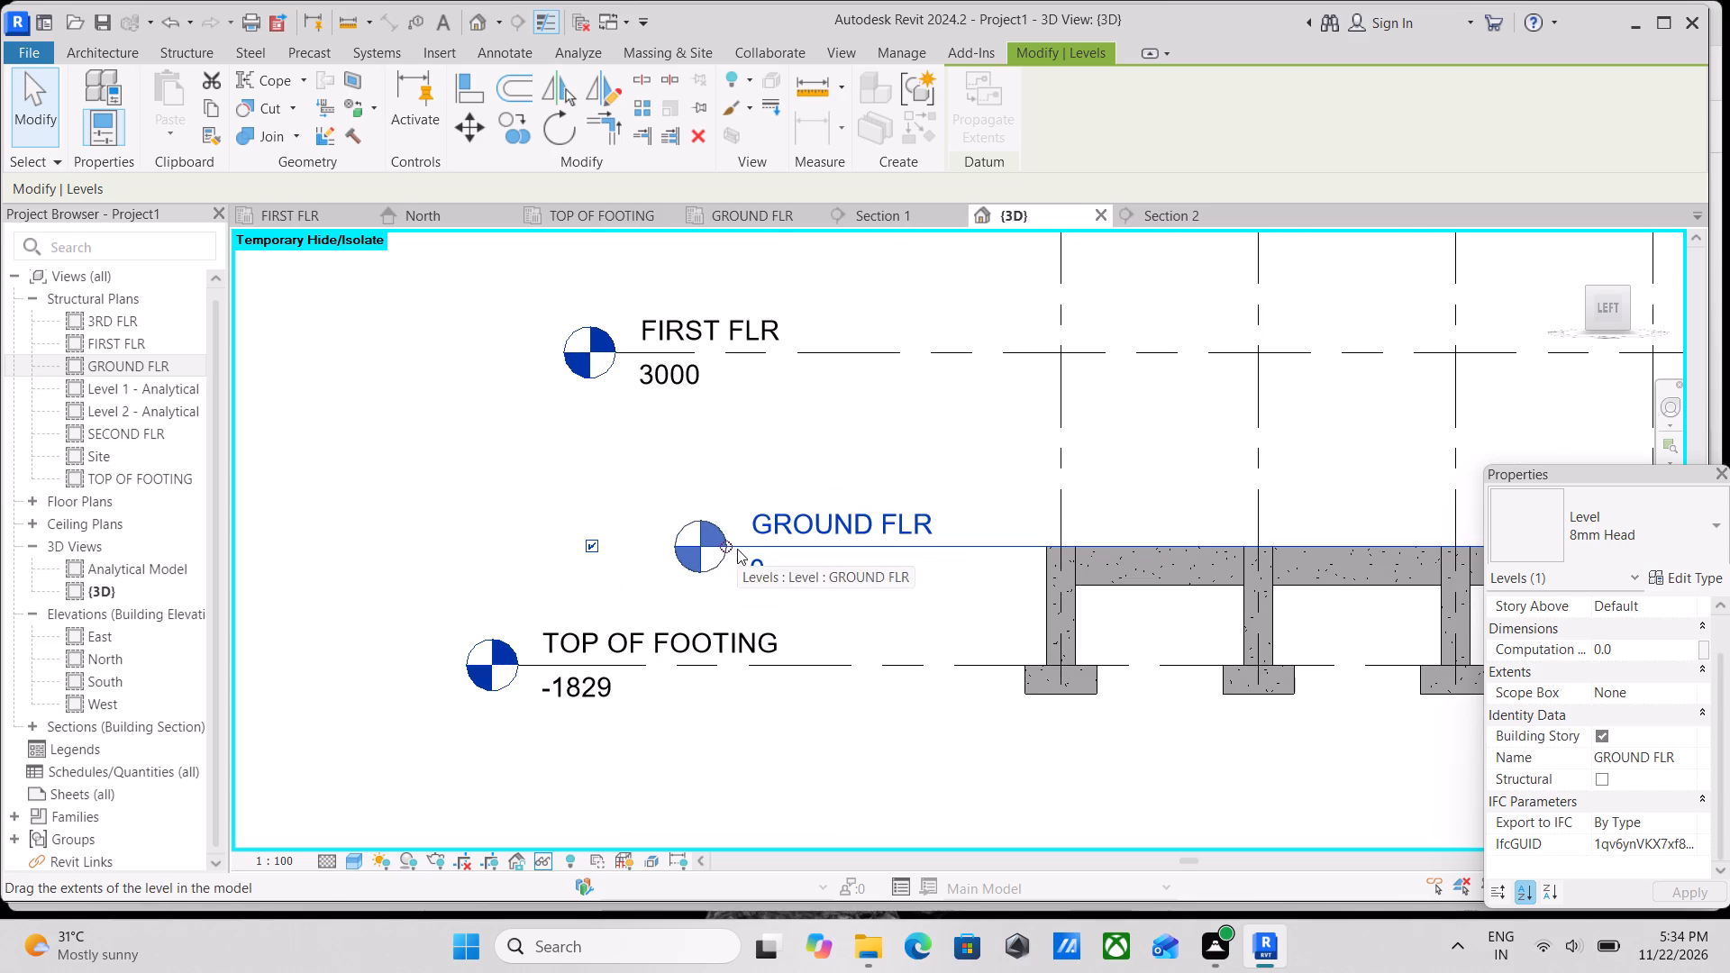
drag(726, 546, 681, 546)
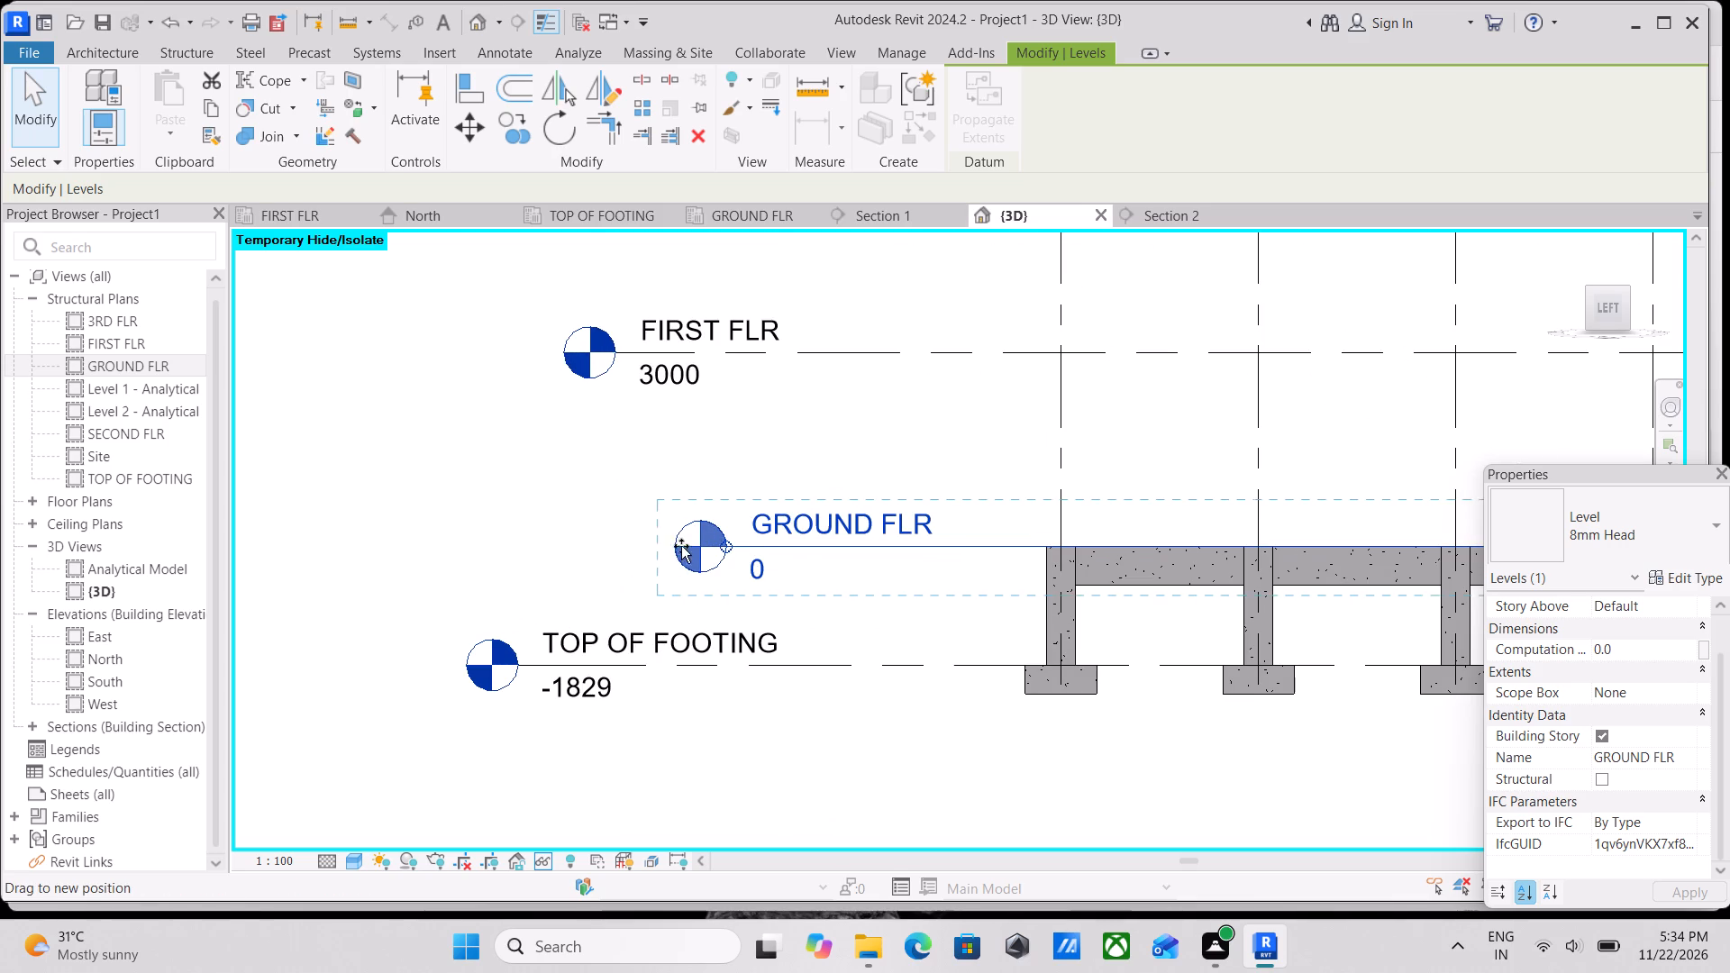
drag(681, 546, 534, 538)
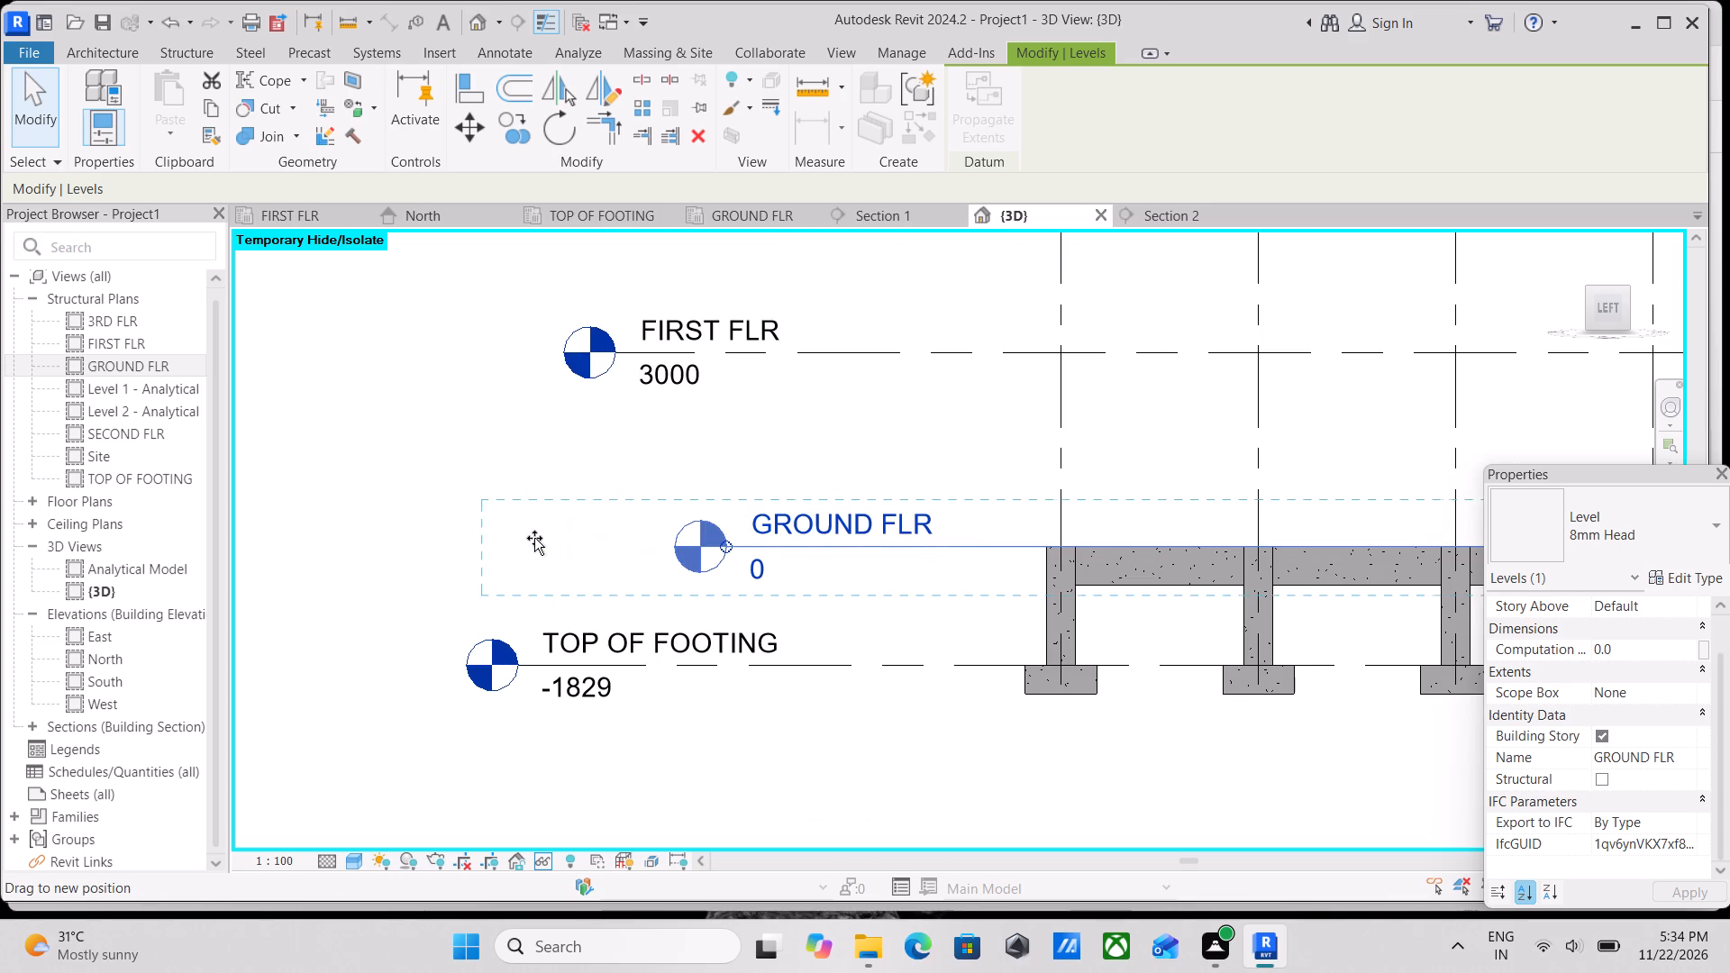
drag(534, 538, 516, 538)
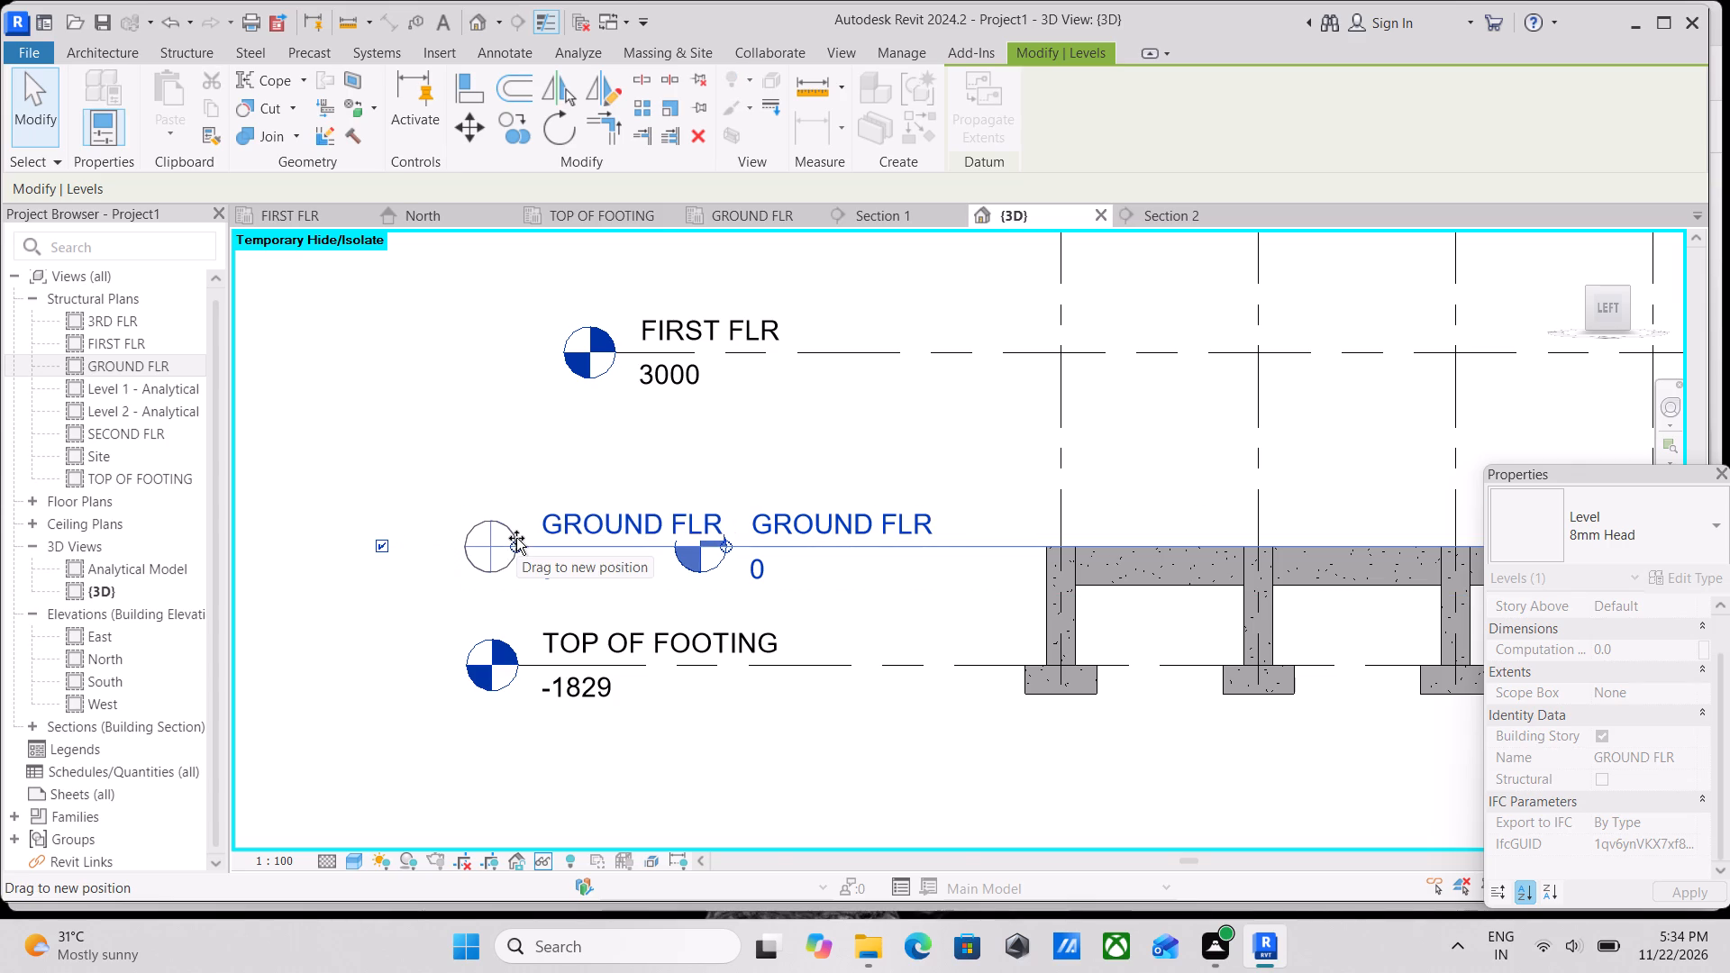
drag(516, 538, 510, 538)
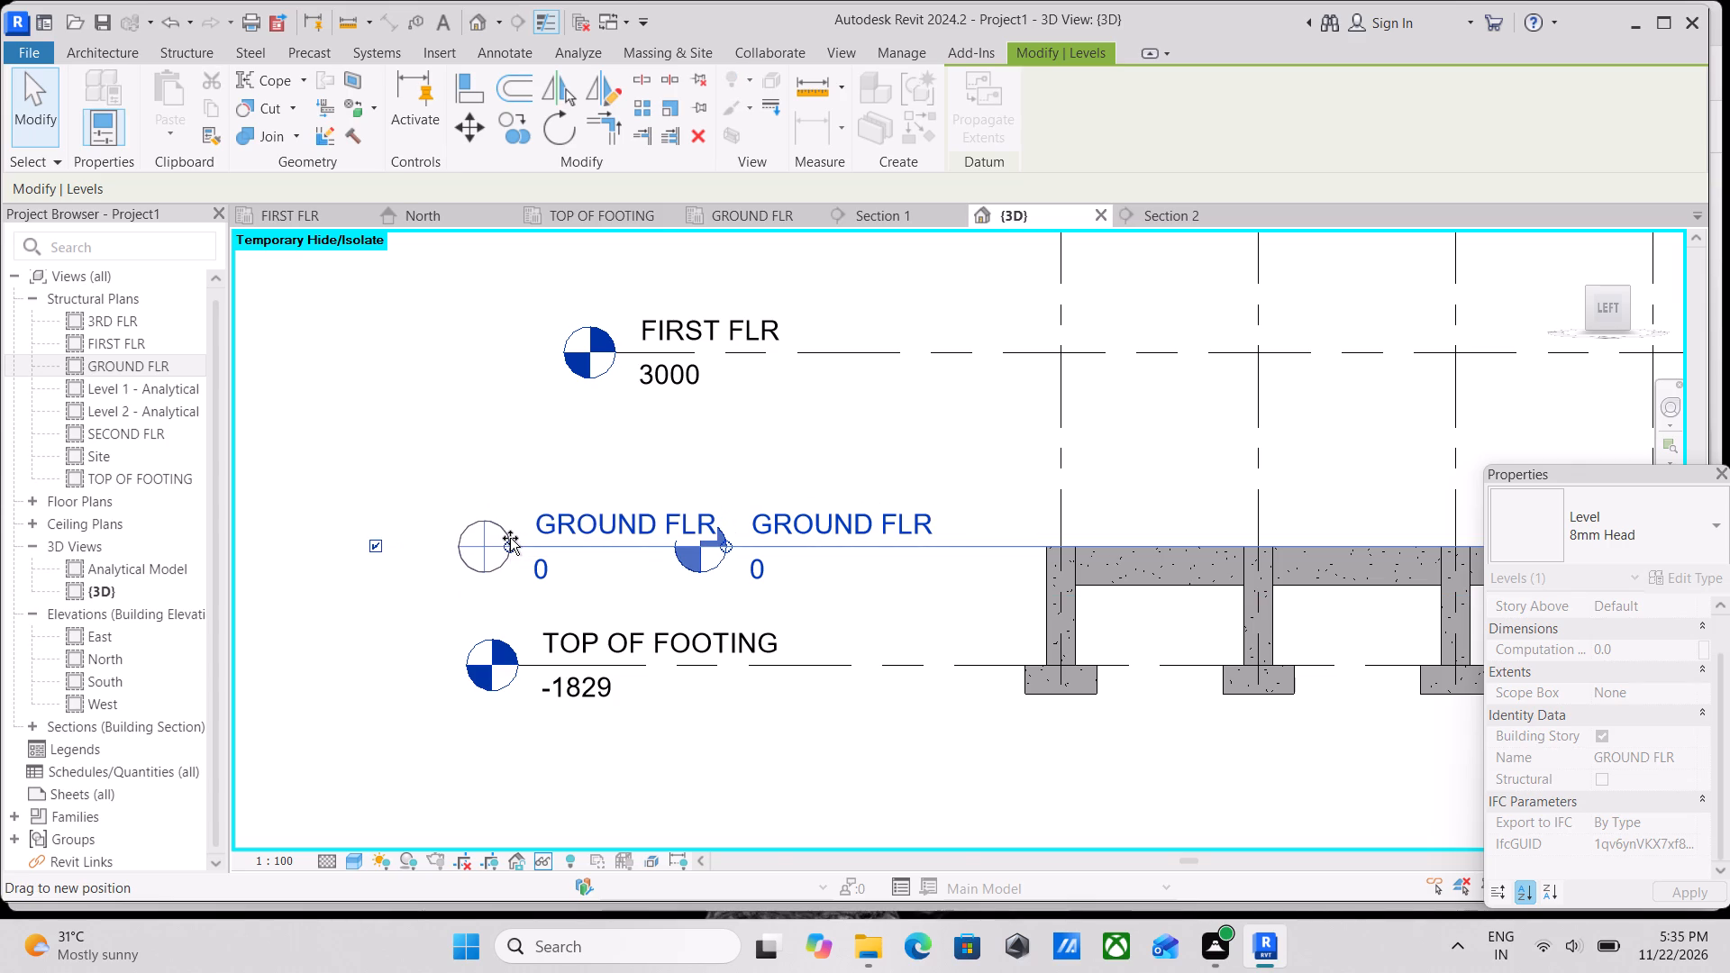
drag(510, 538, 482, 535)
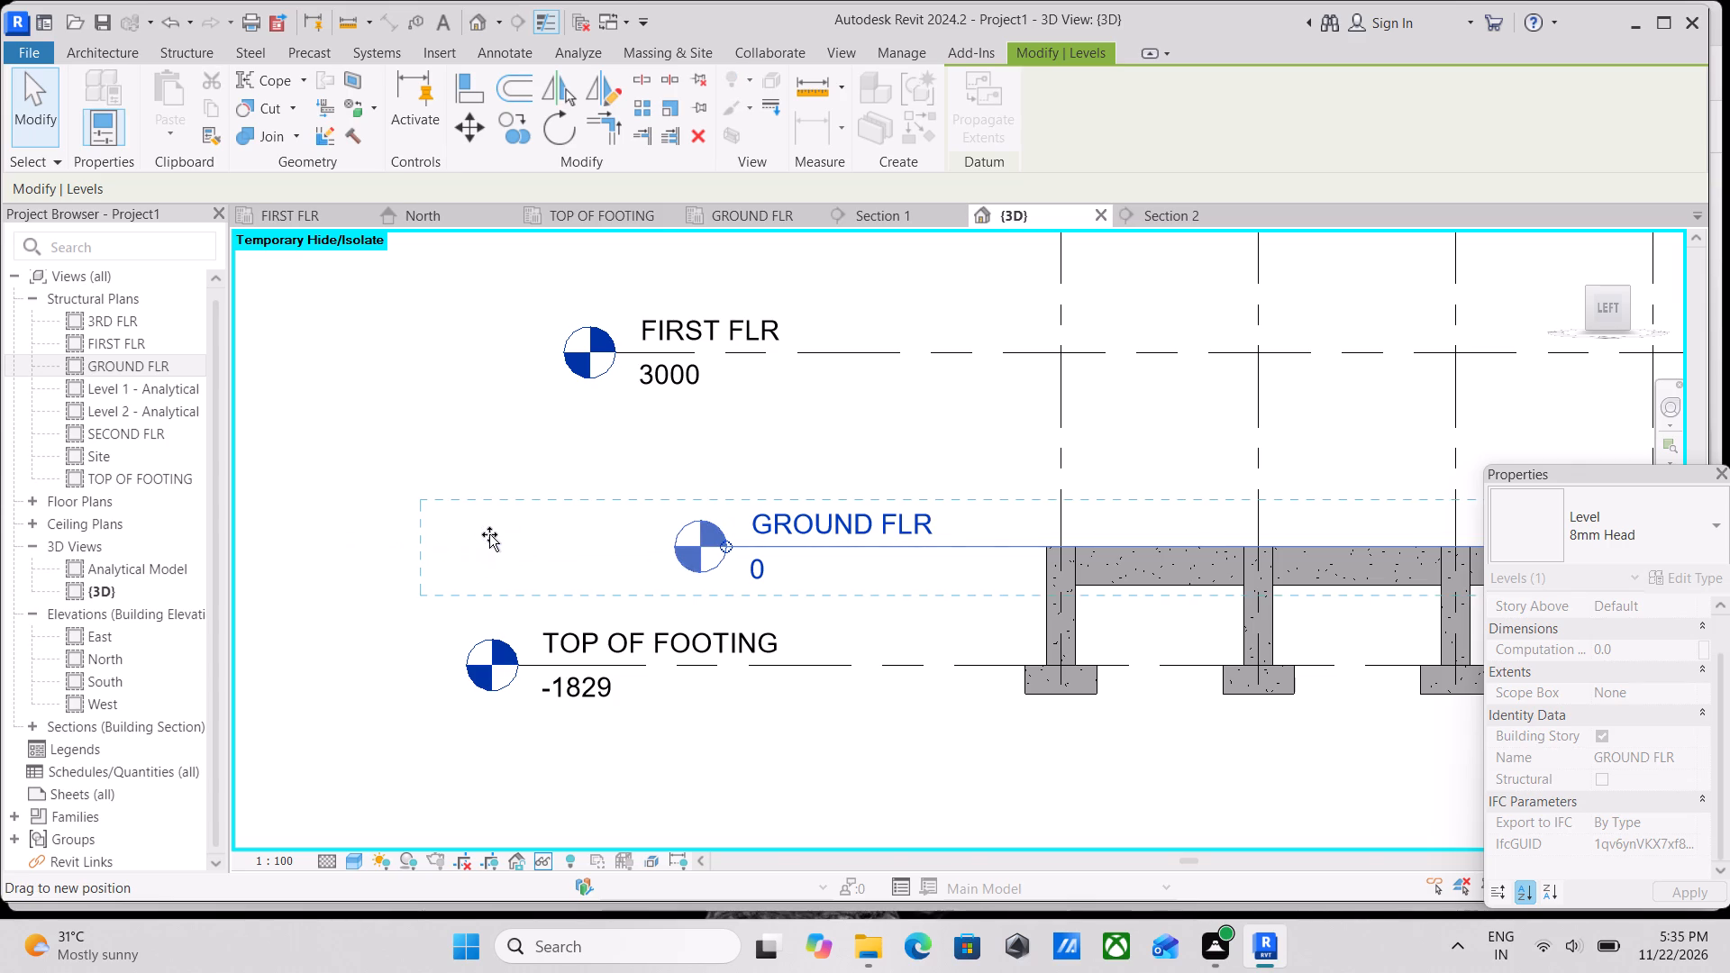
Select all beams and columns across grids 1 to 5 in the left view, leaving the footings out of the selection.
scroll(713, 519, down, 3)
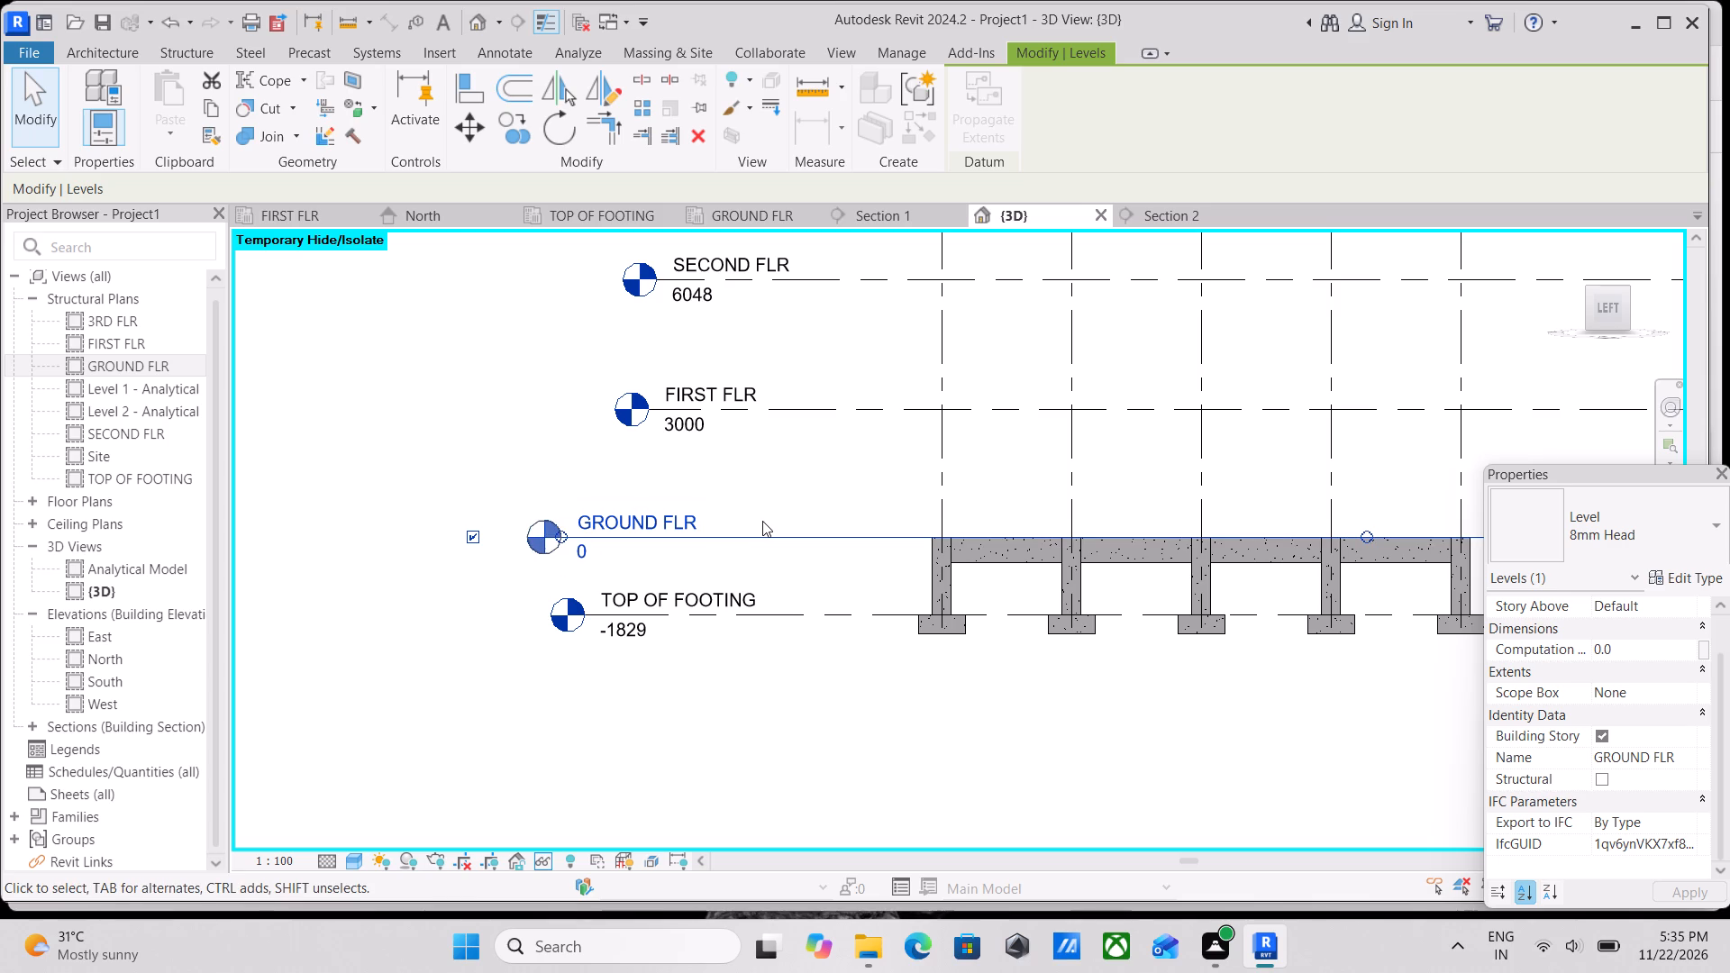
scroll(762, 519, down, 1)
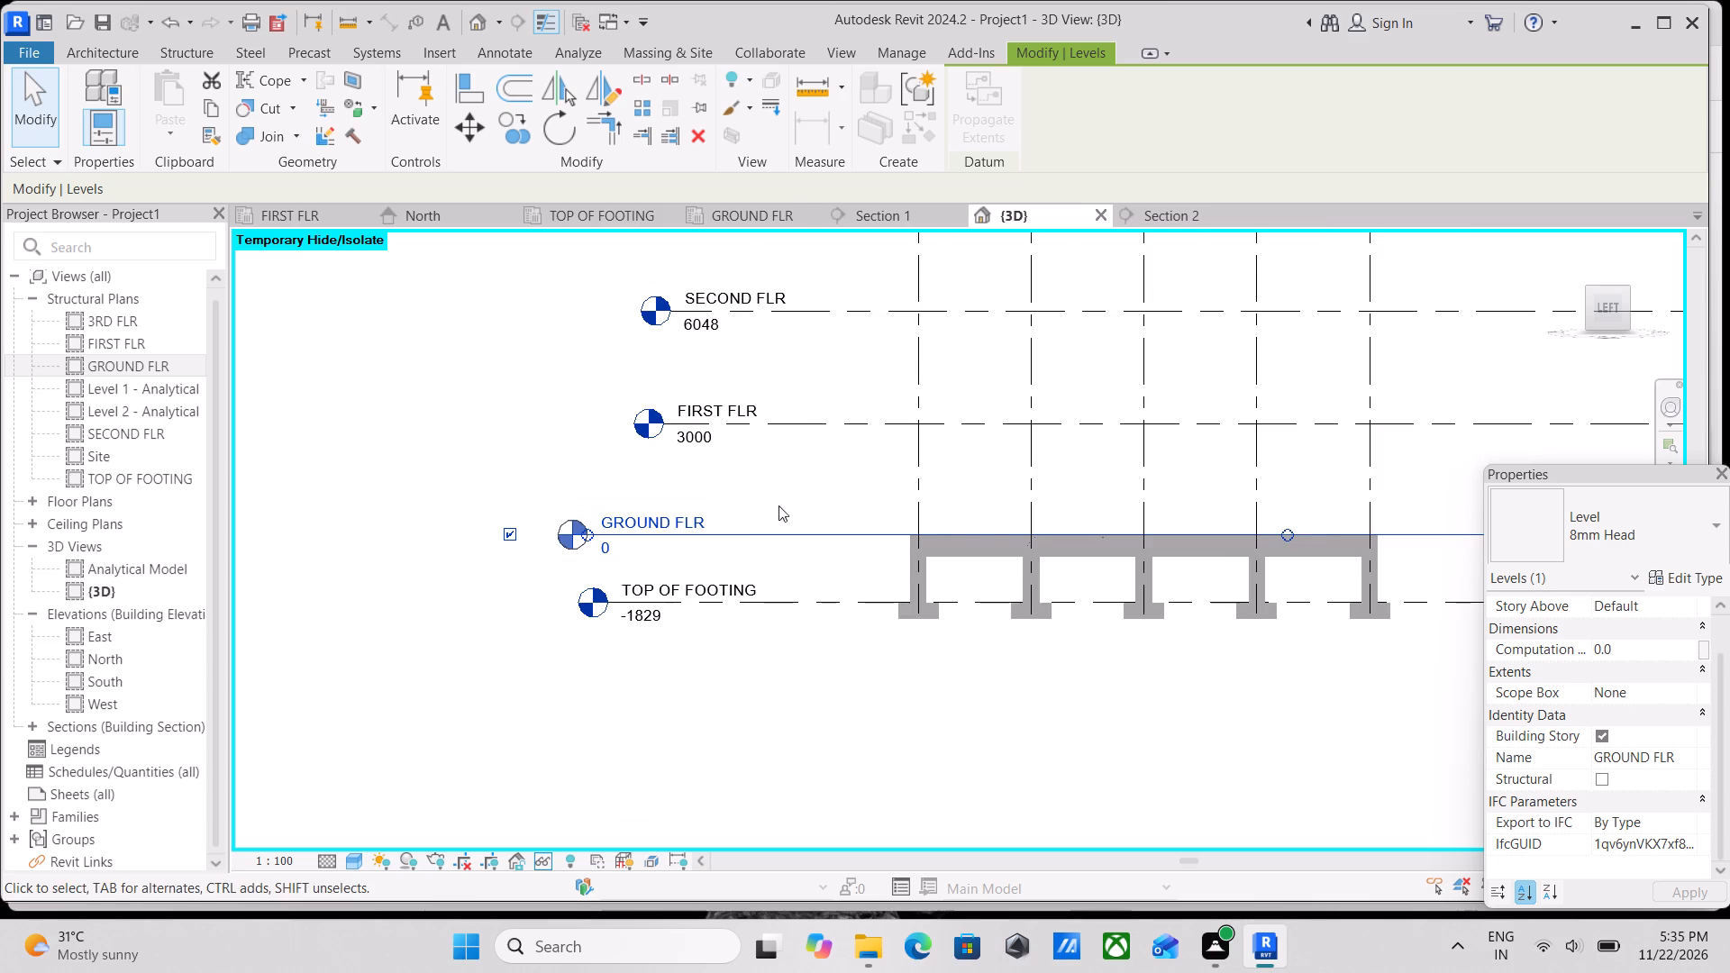
middle_drag(833, 505, 676, 514)
scroll(678, 507, up, 3)
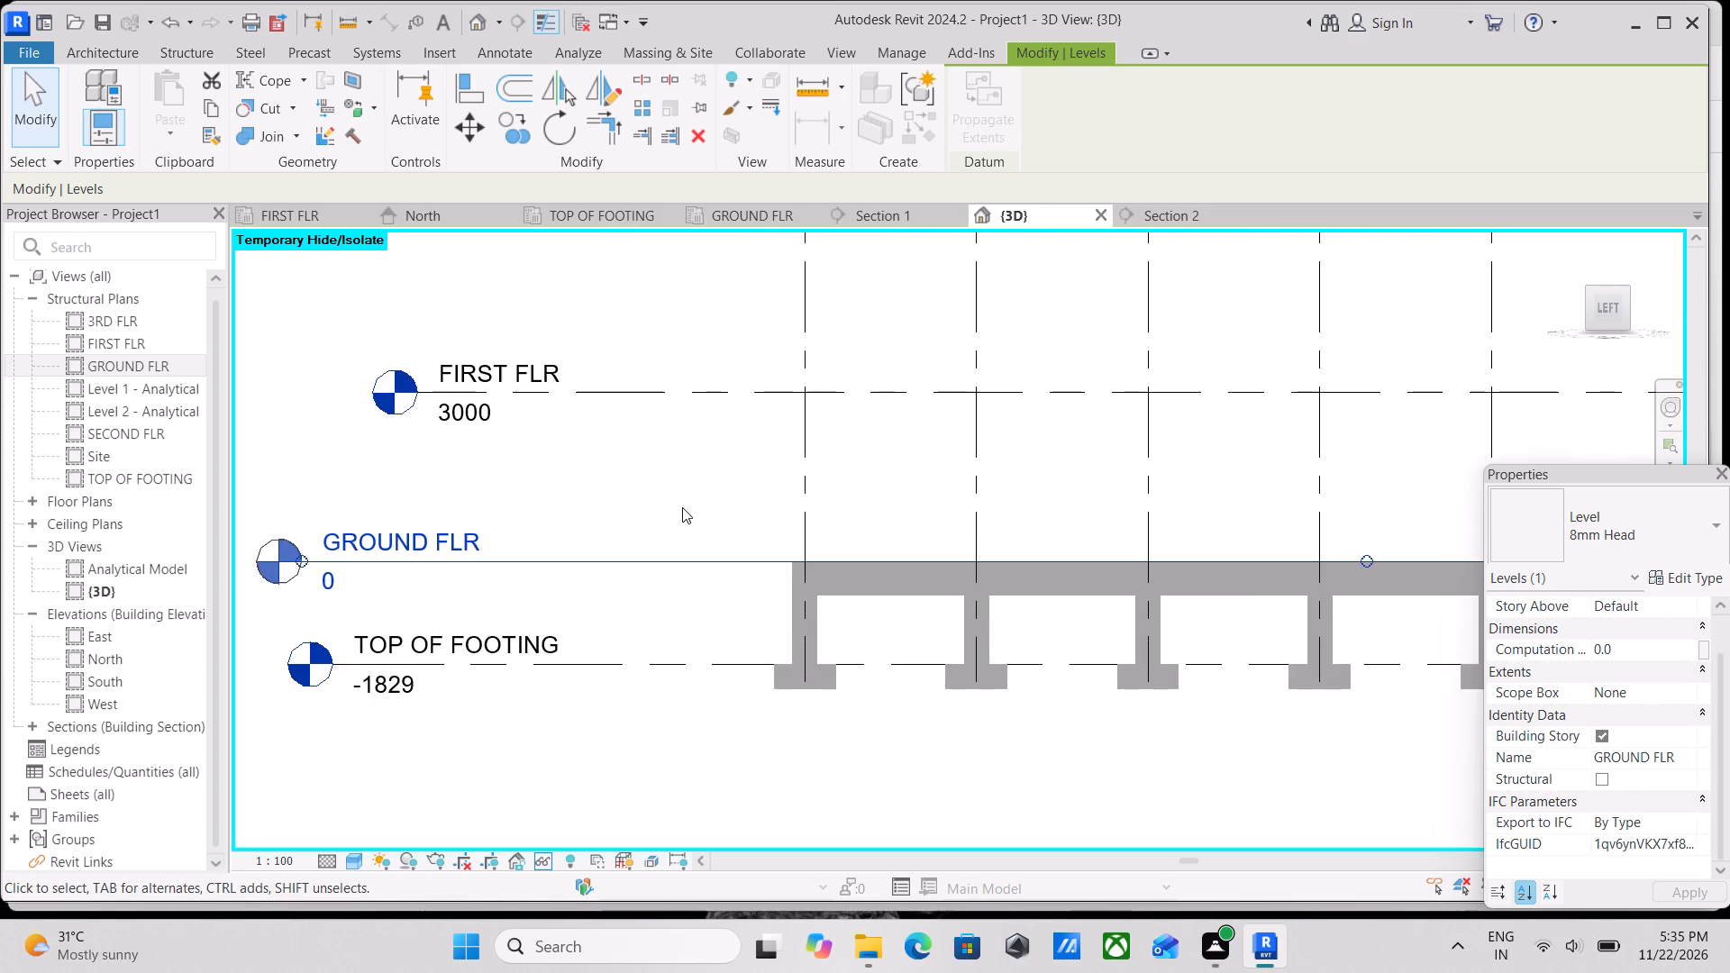
scroll(687, 509, up, 1)
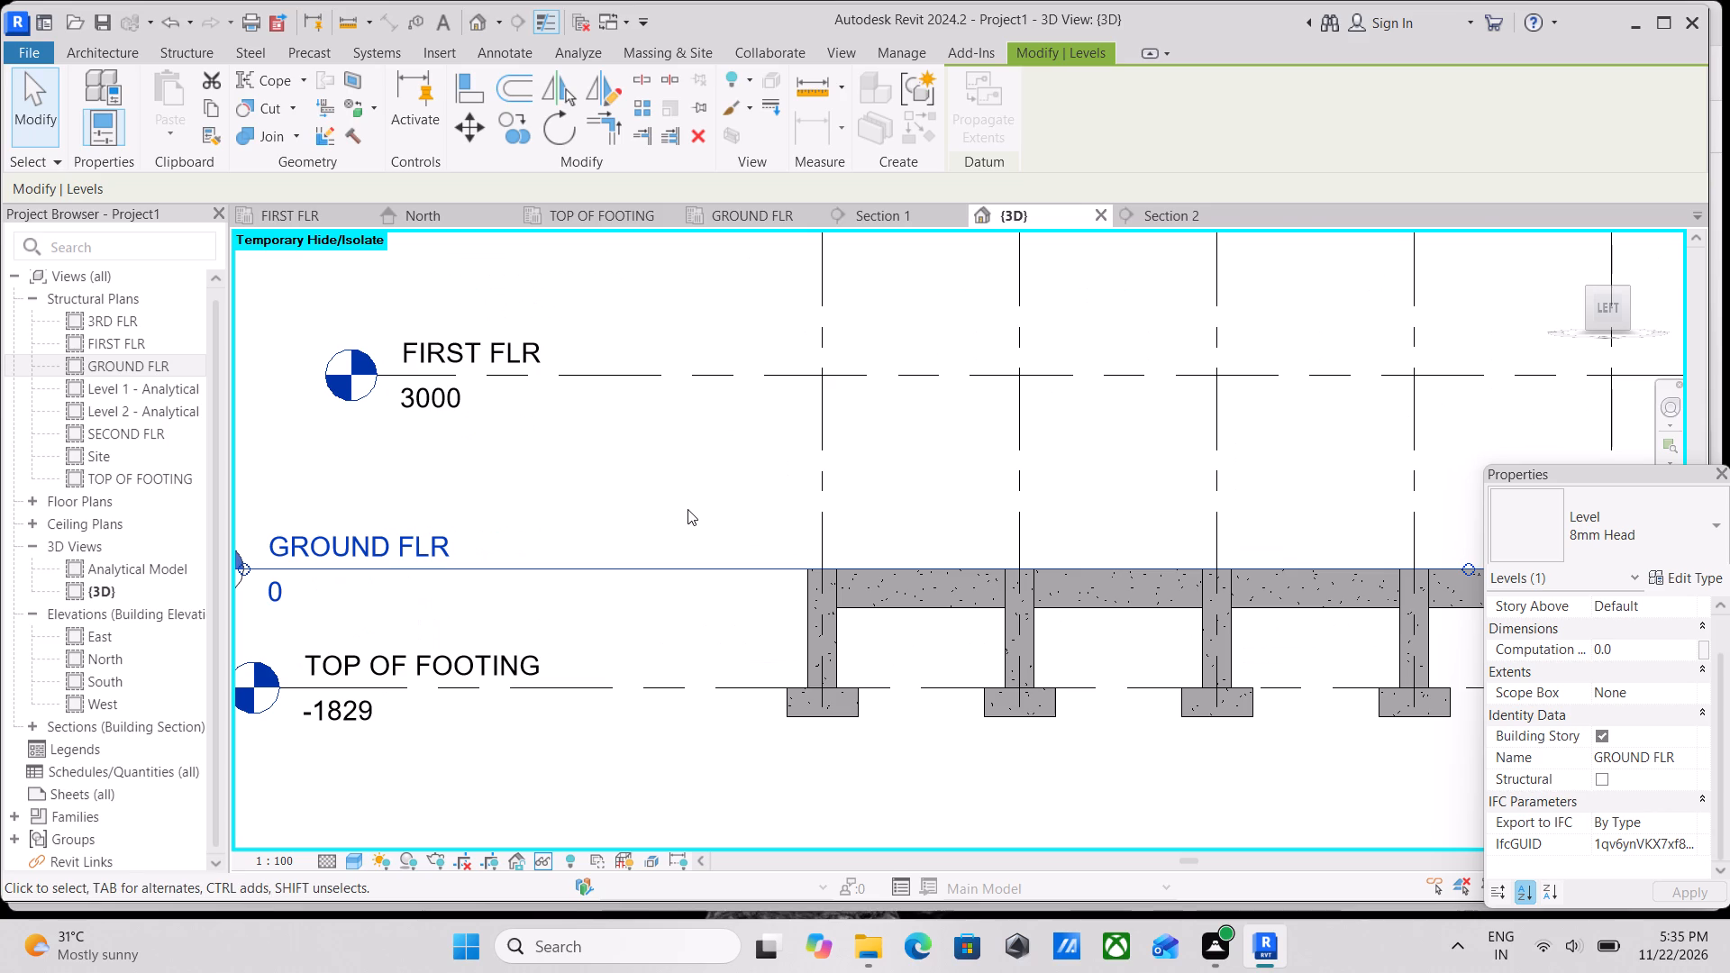
middle_drag(687, 509, 624, 510)
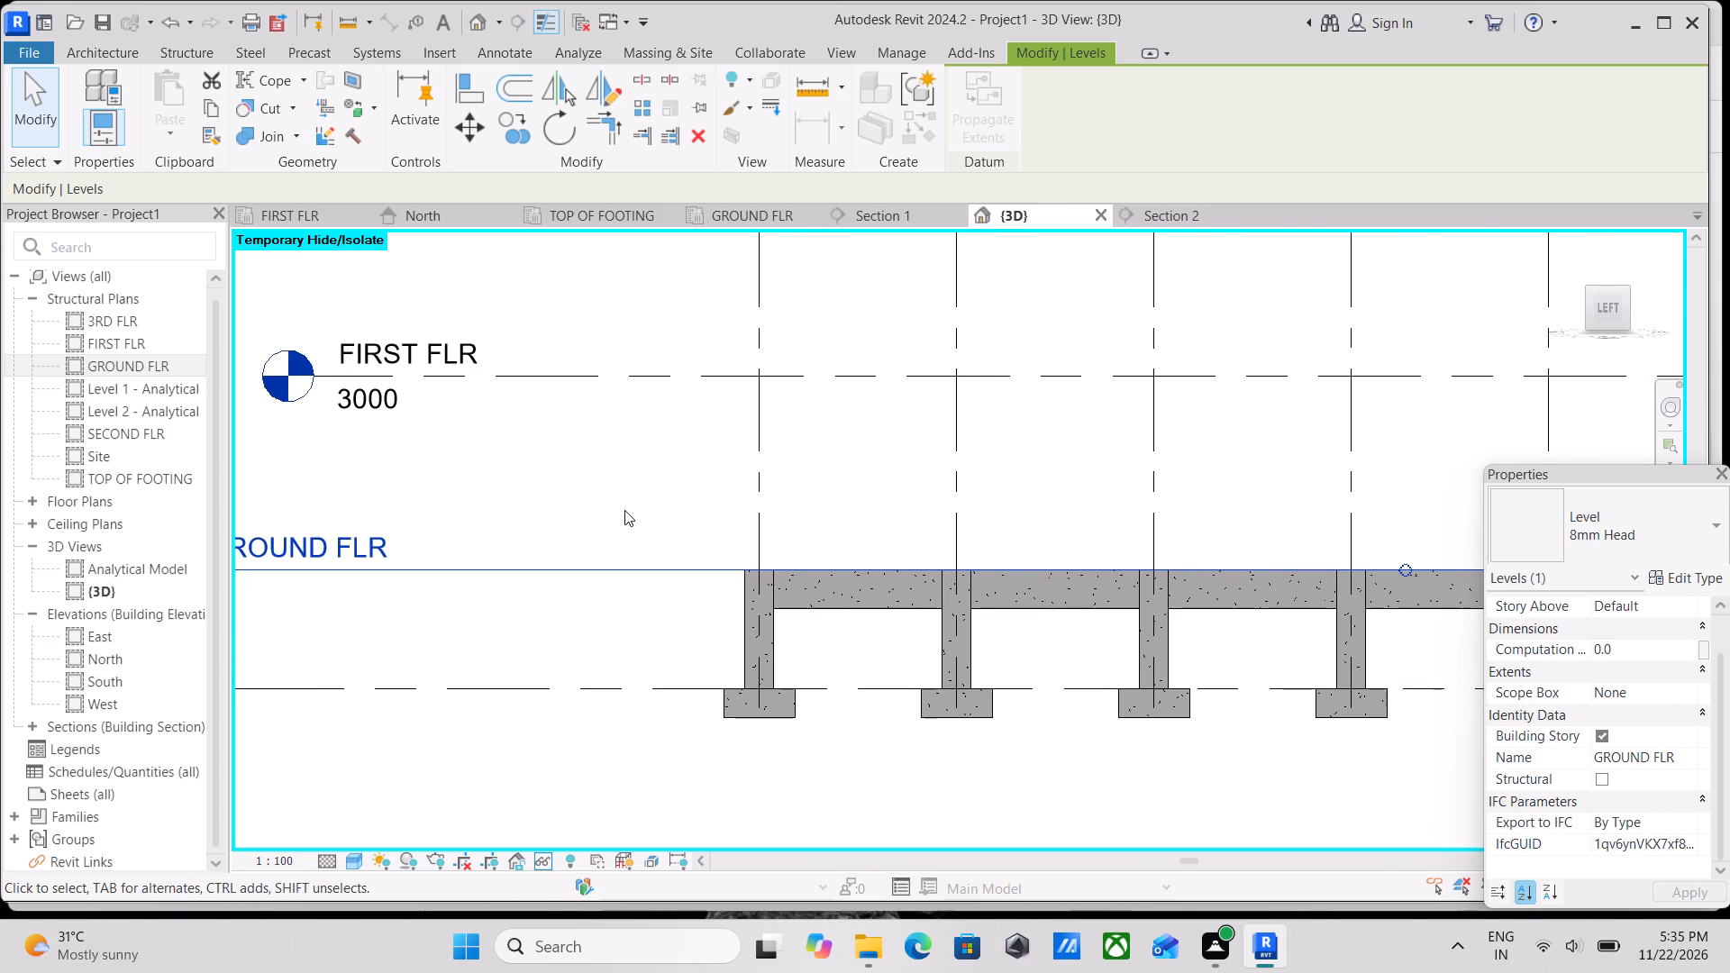
middle_drag(624, 510, 572, 496)
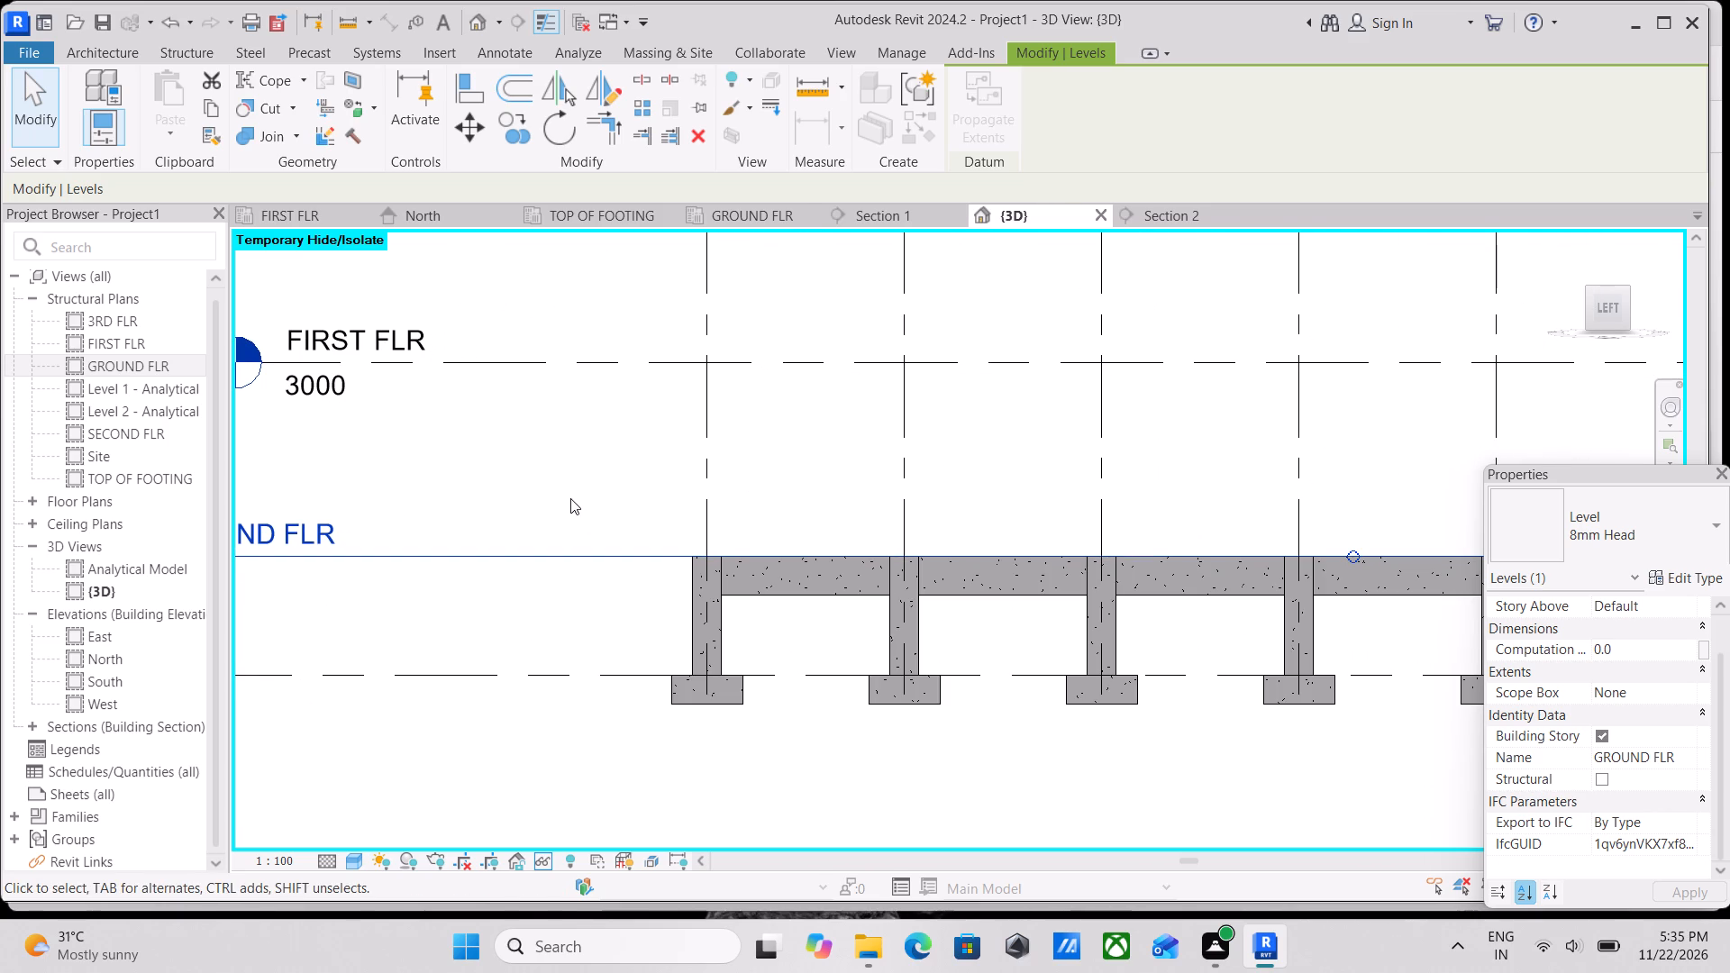
middle_drag(610, 514, 469, 452)
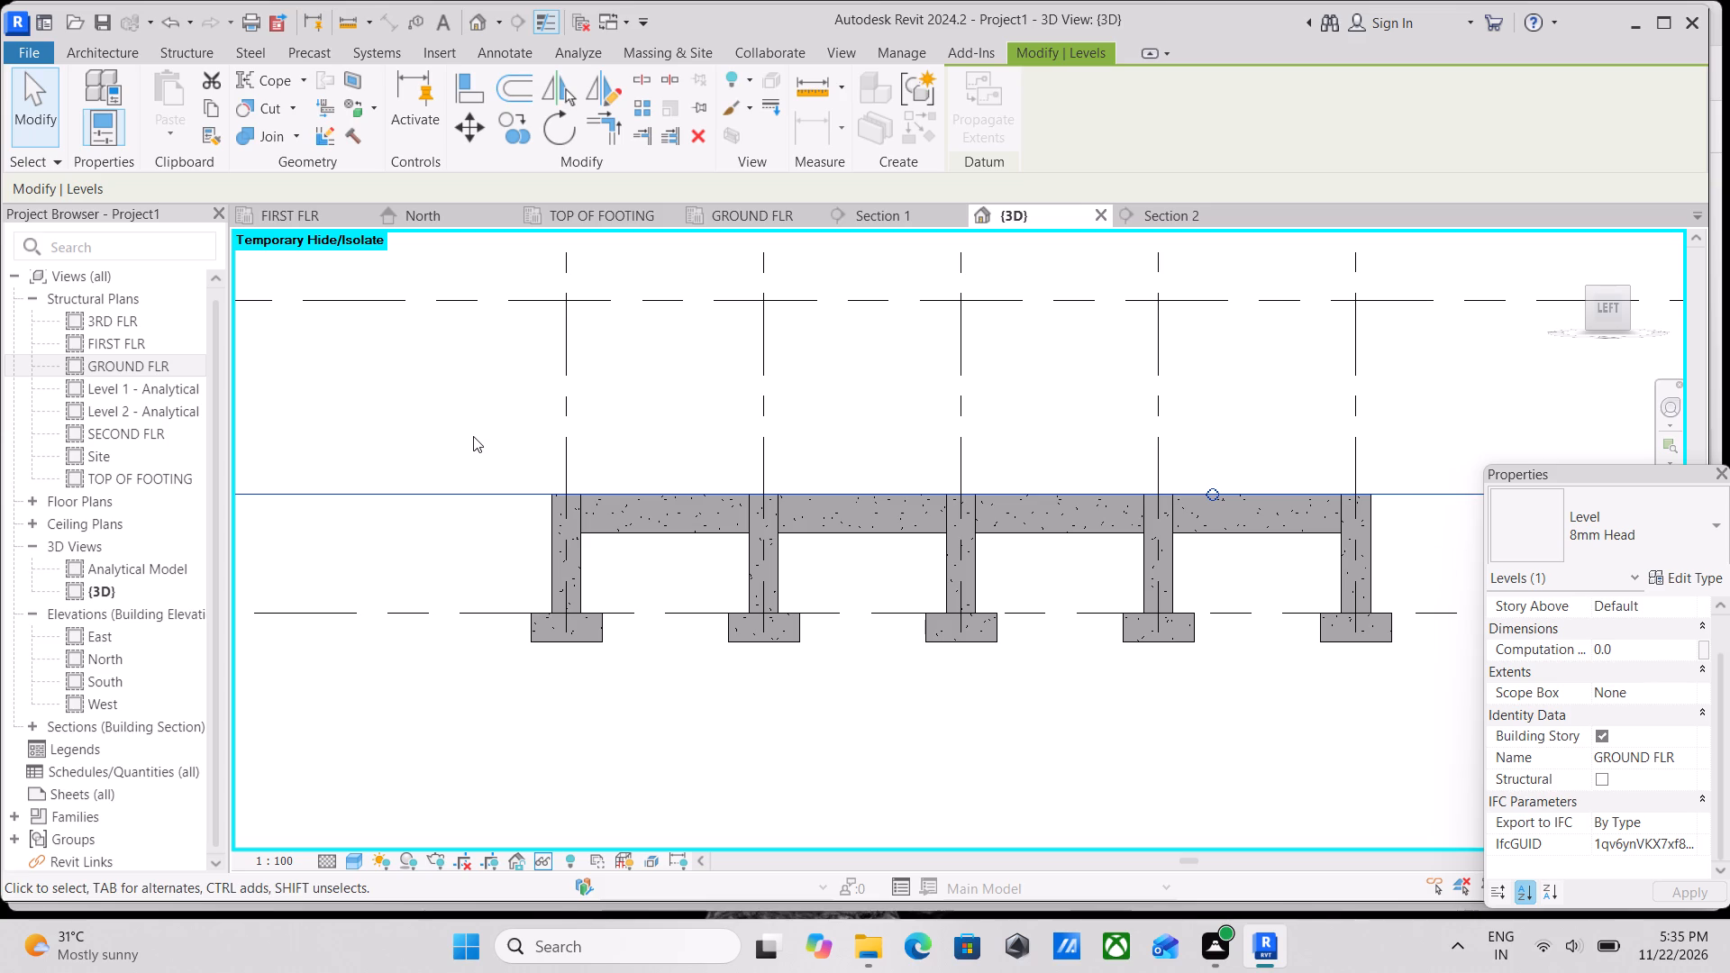
drag(478, 436, 728, 556)
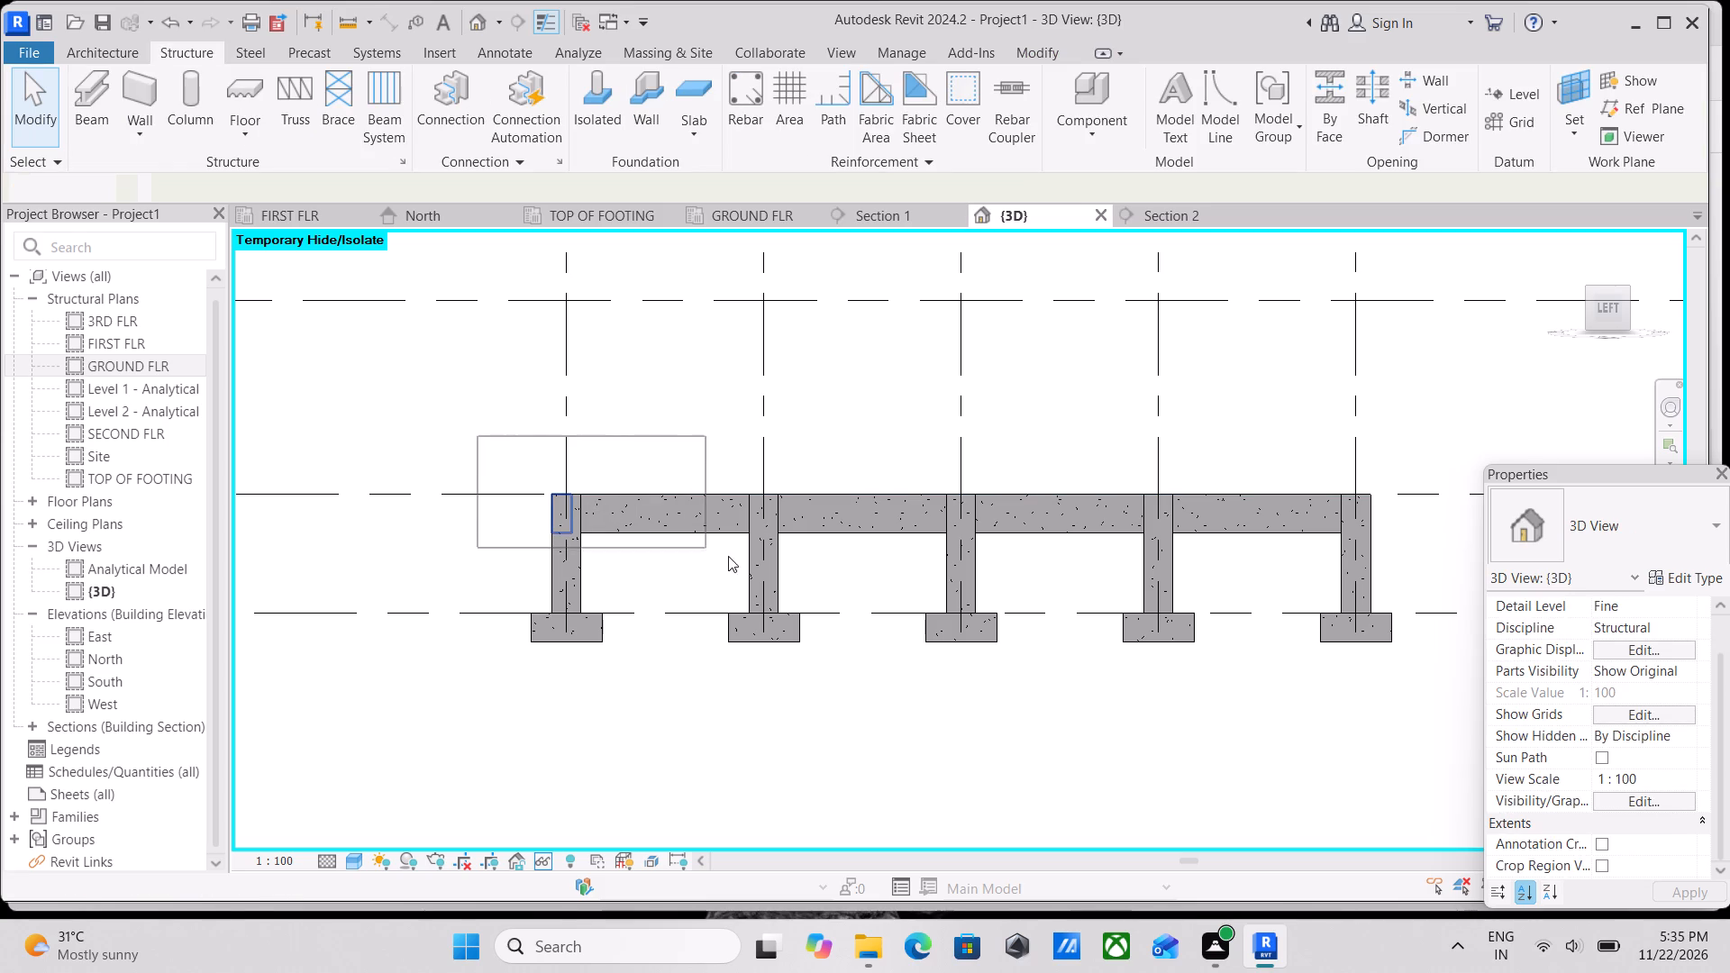
drag(728, 556, 851, 605)
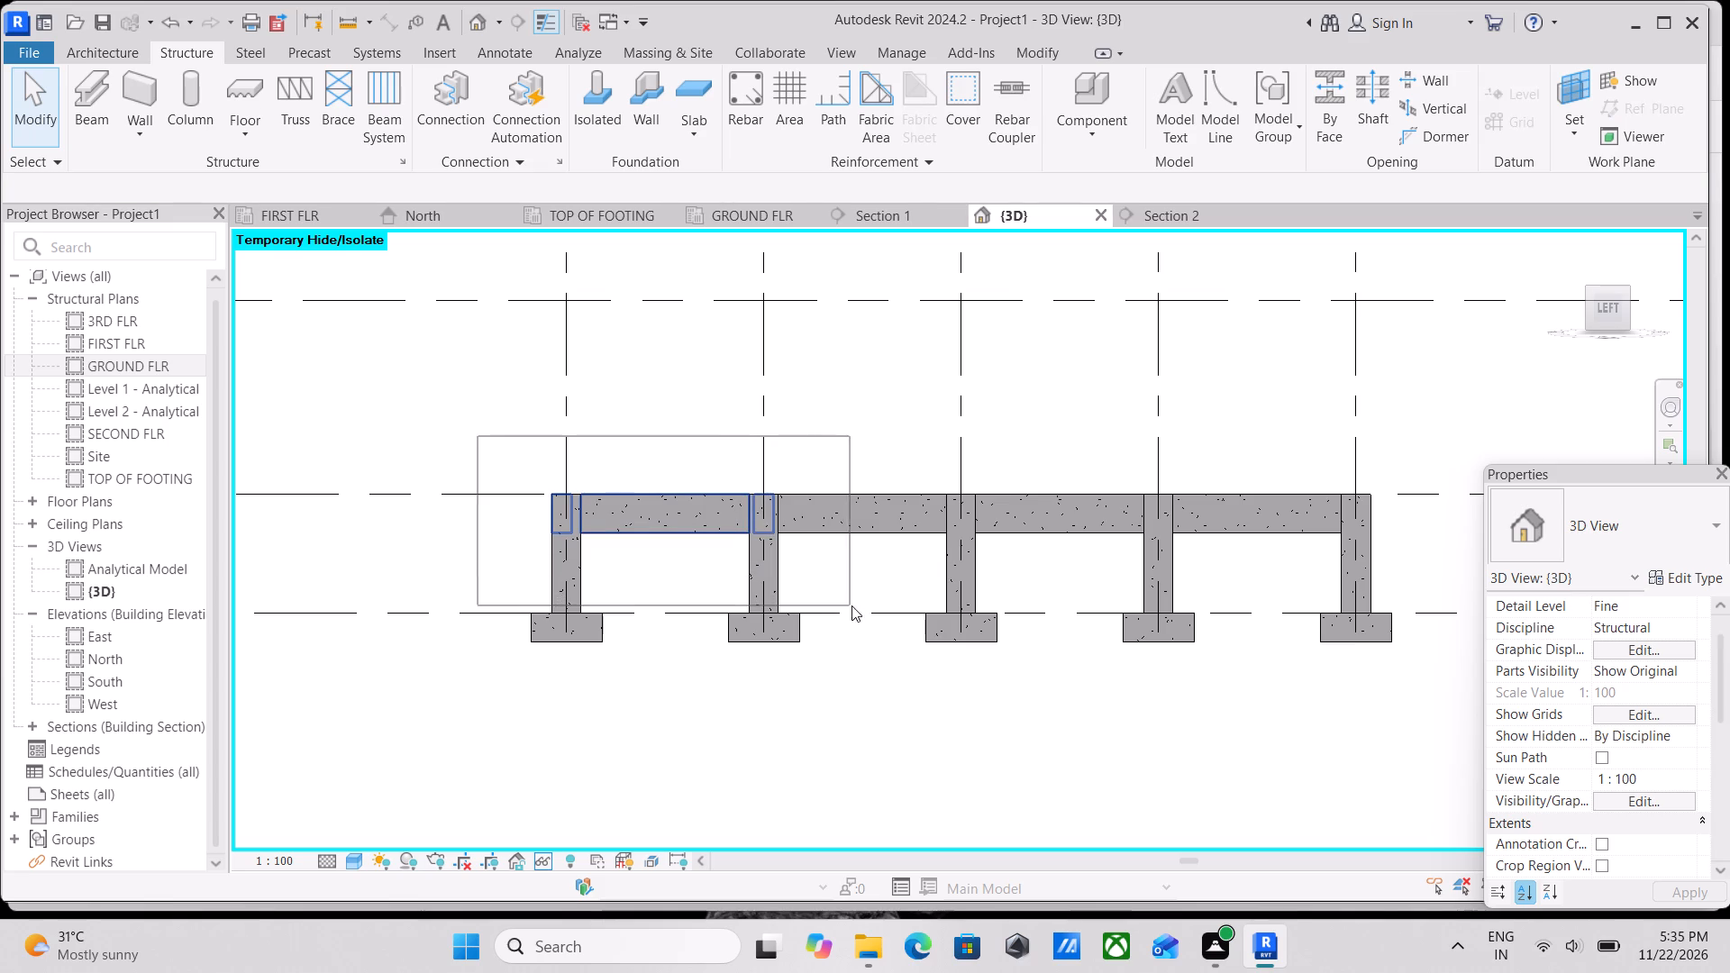
drag(851, 605, 1290, 595)
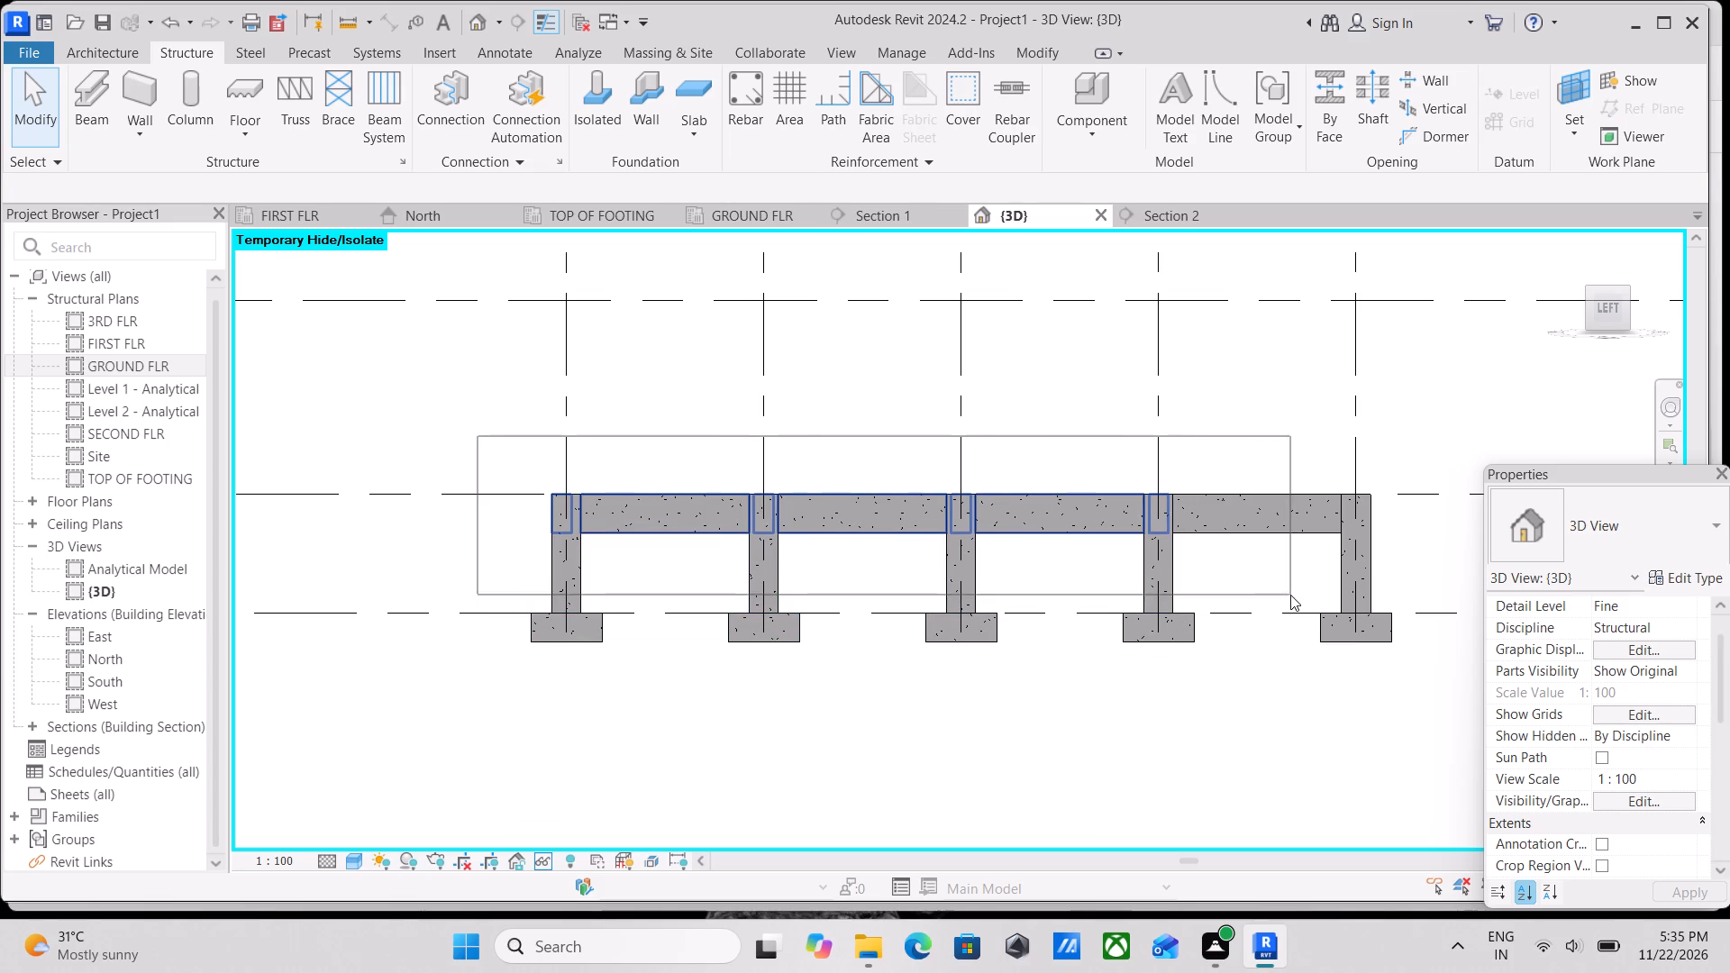
drag(1290, 595, 1410, 616)
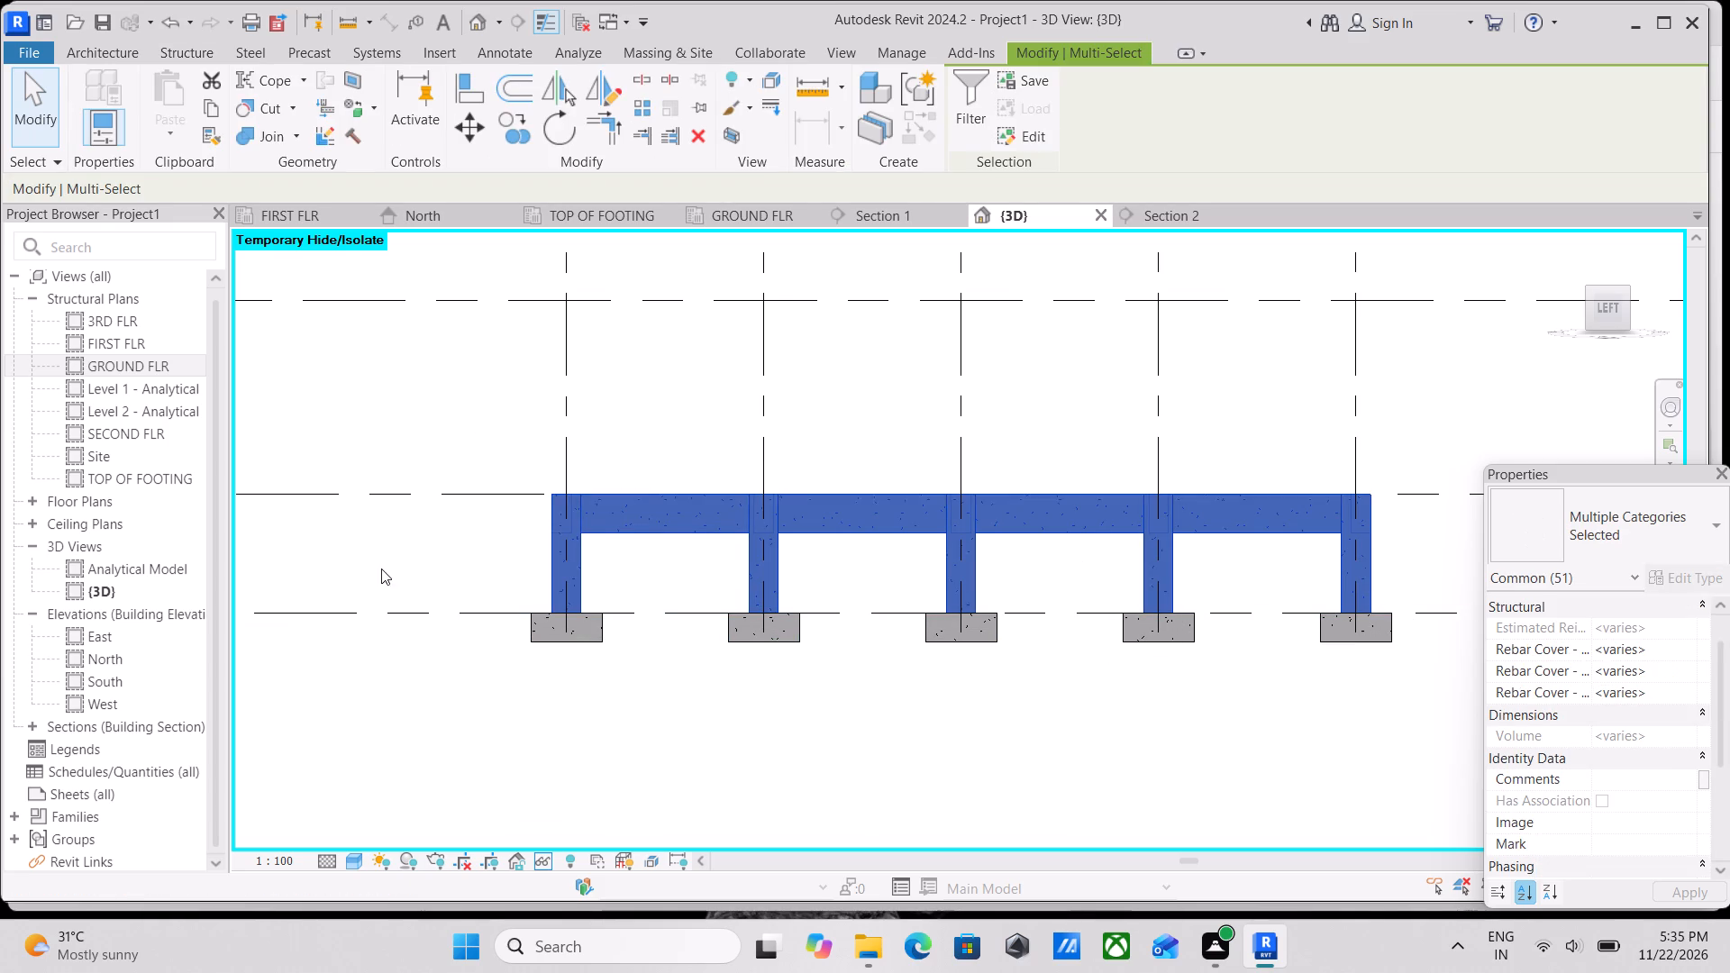
middle_drag(379, 568, 628, 645)
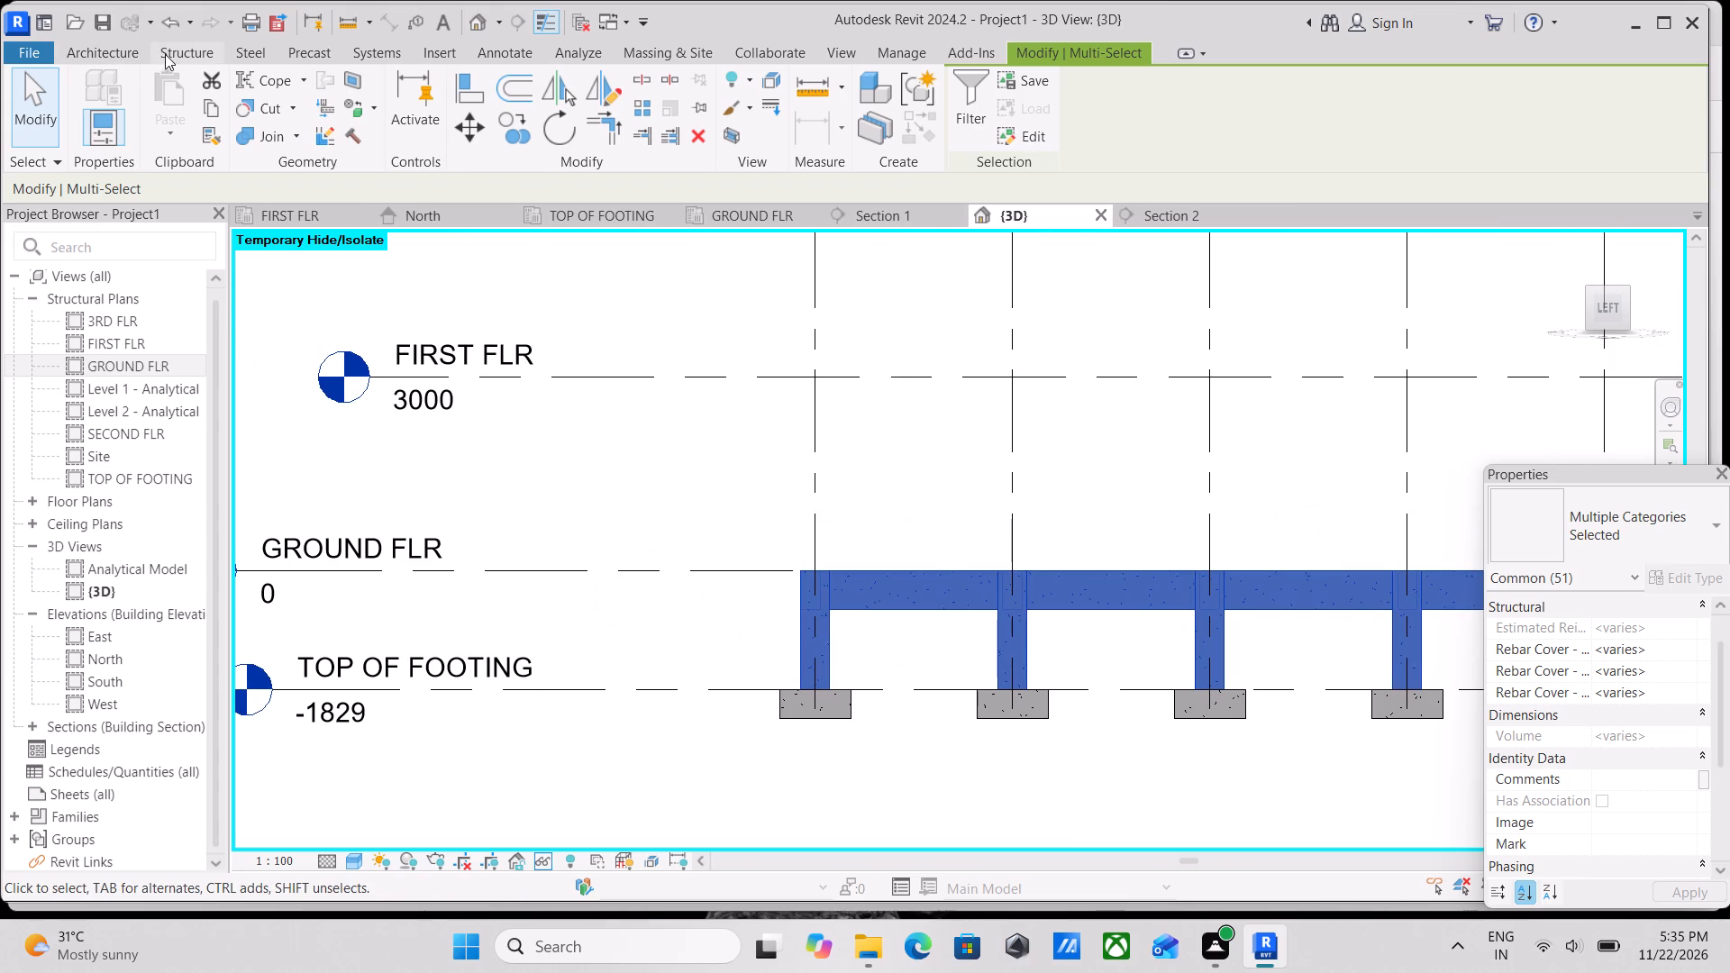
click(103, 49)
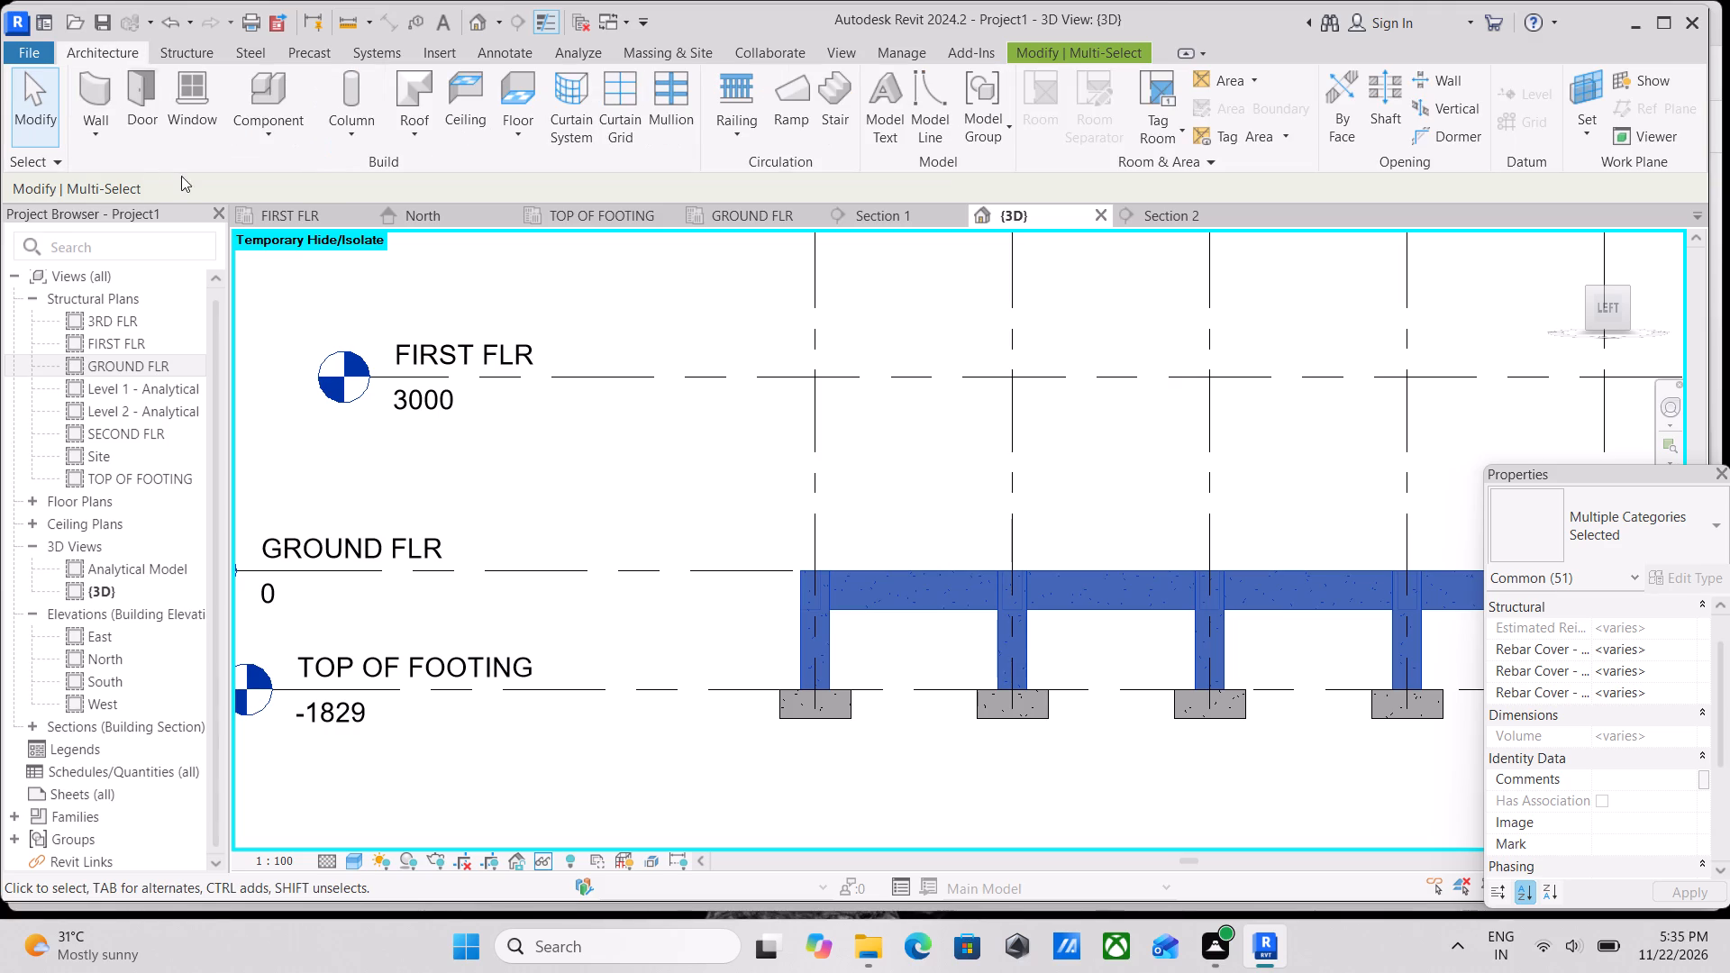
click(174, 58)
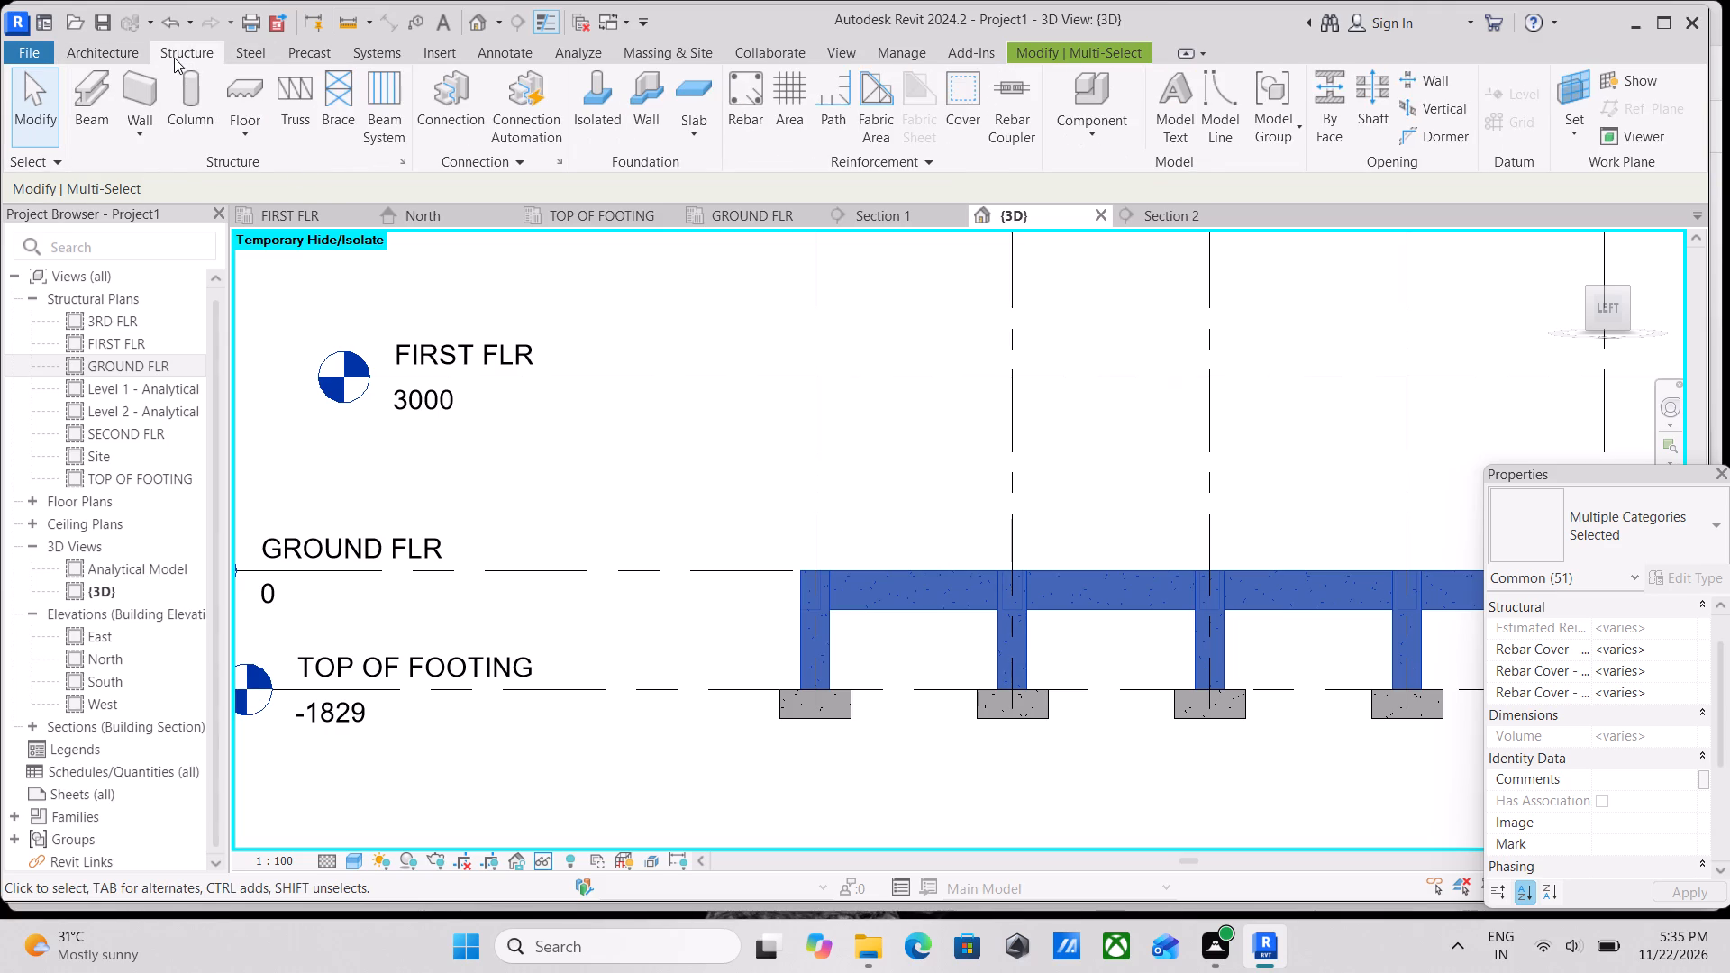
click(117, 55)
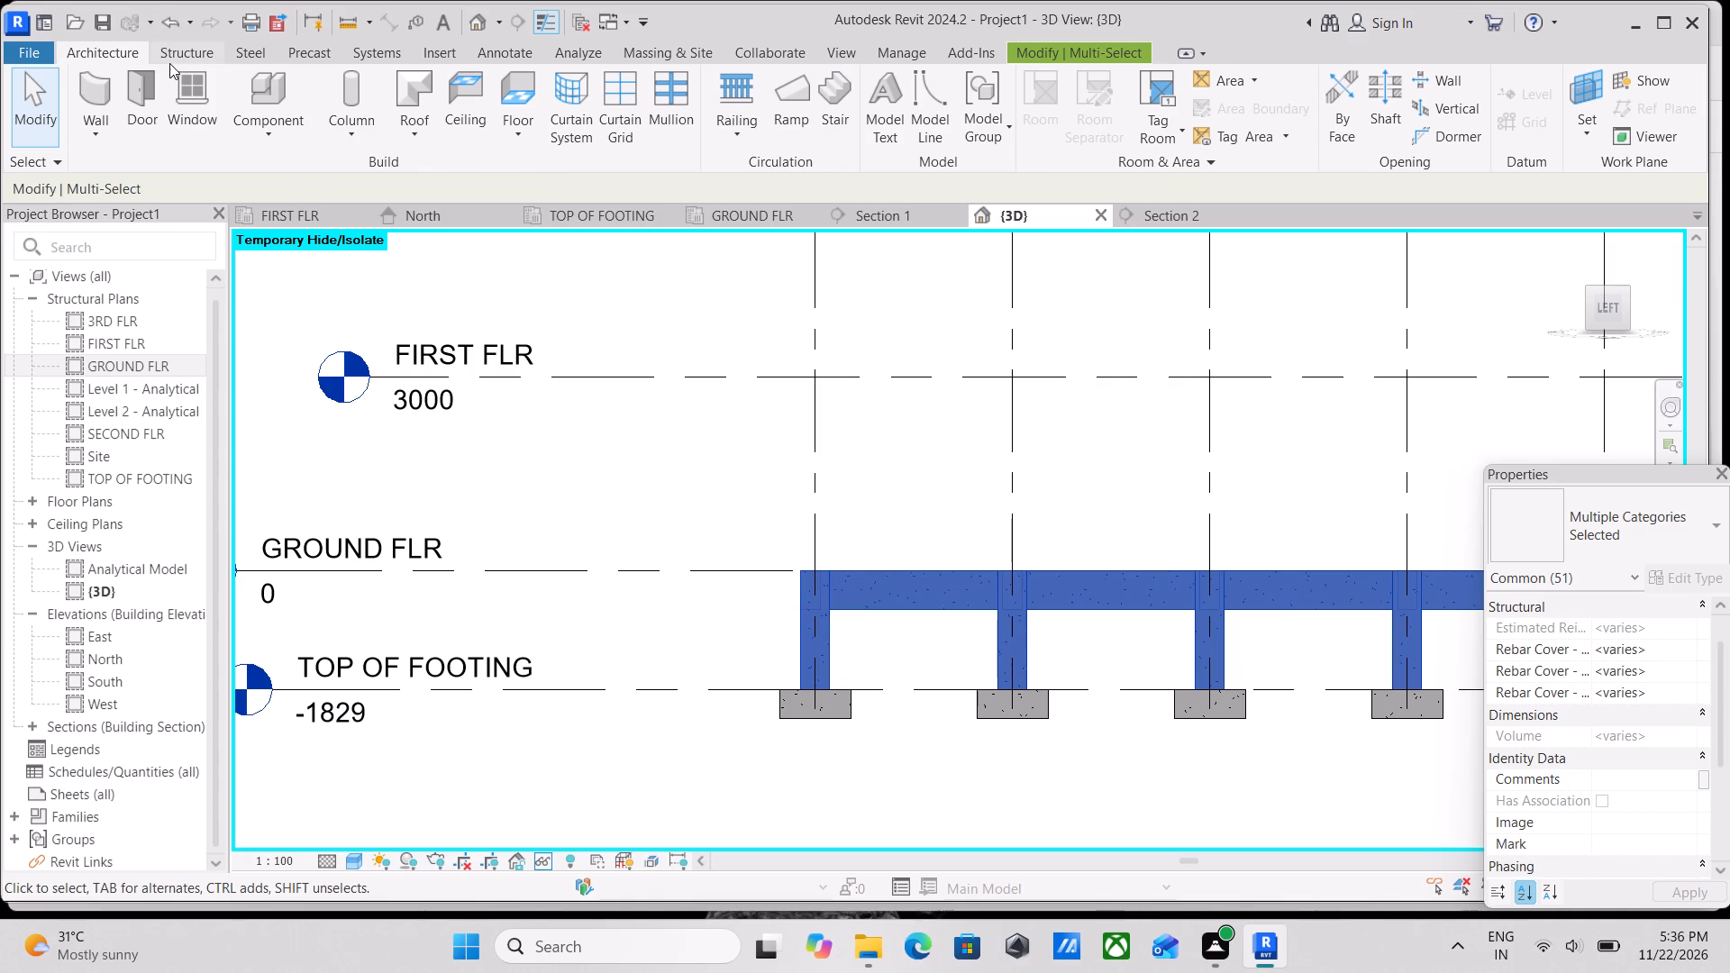
Copy the selected beams and columns and paste them aligned to the FIRST FLR level.
click(195, 53)
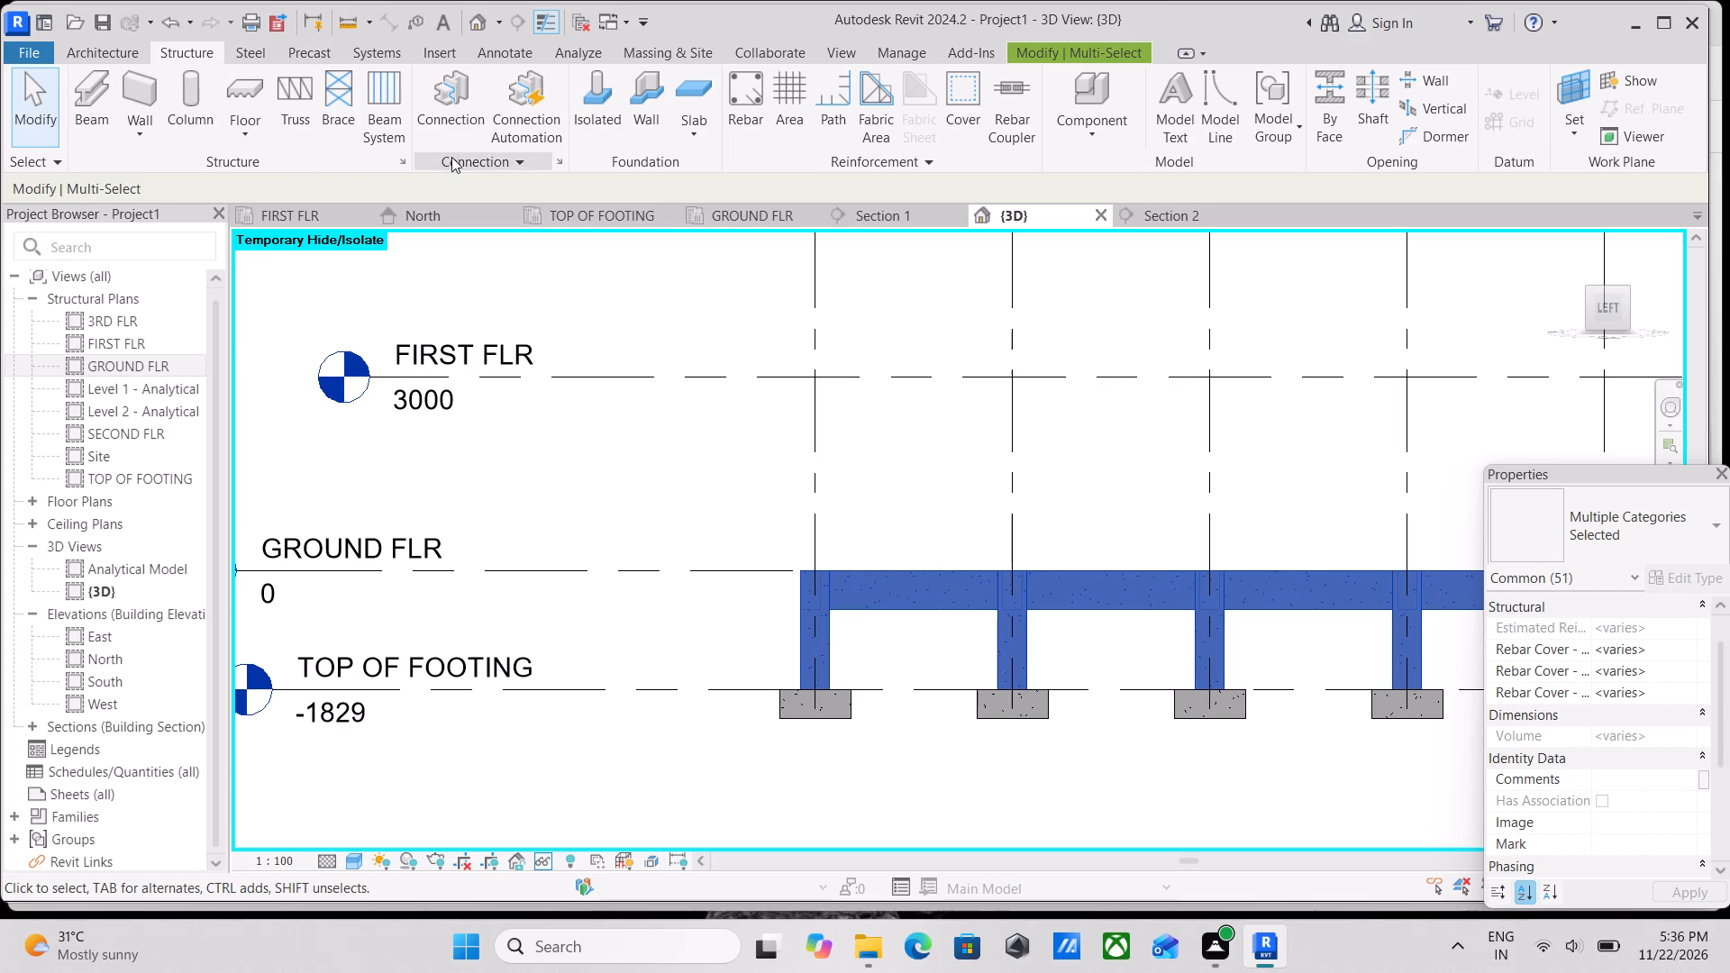
click(95, 50)
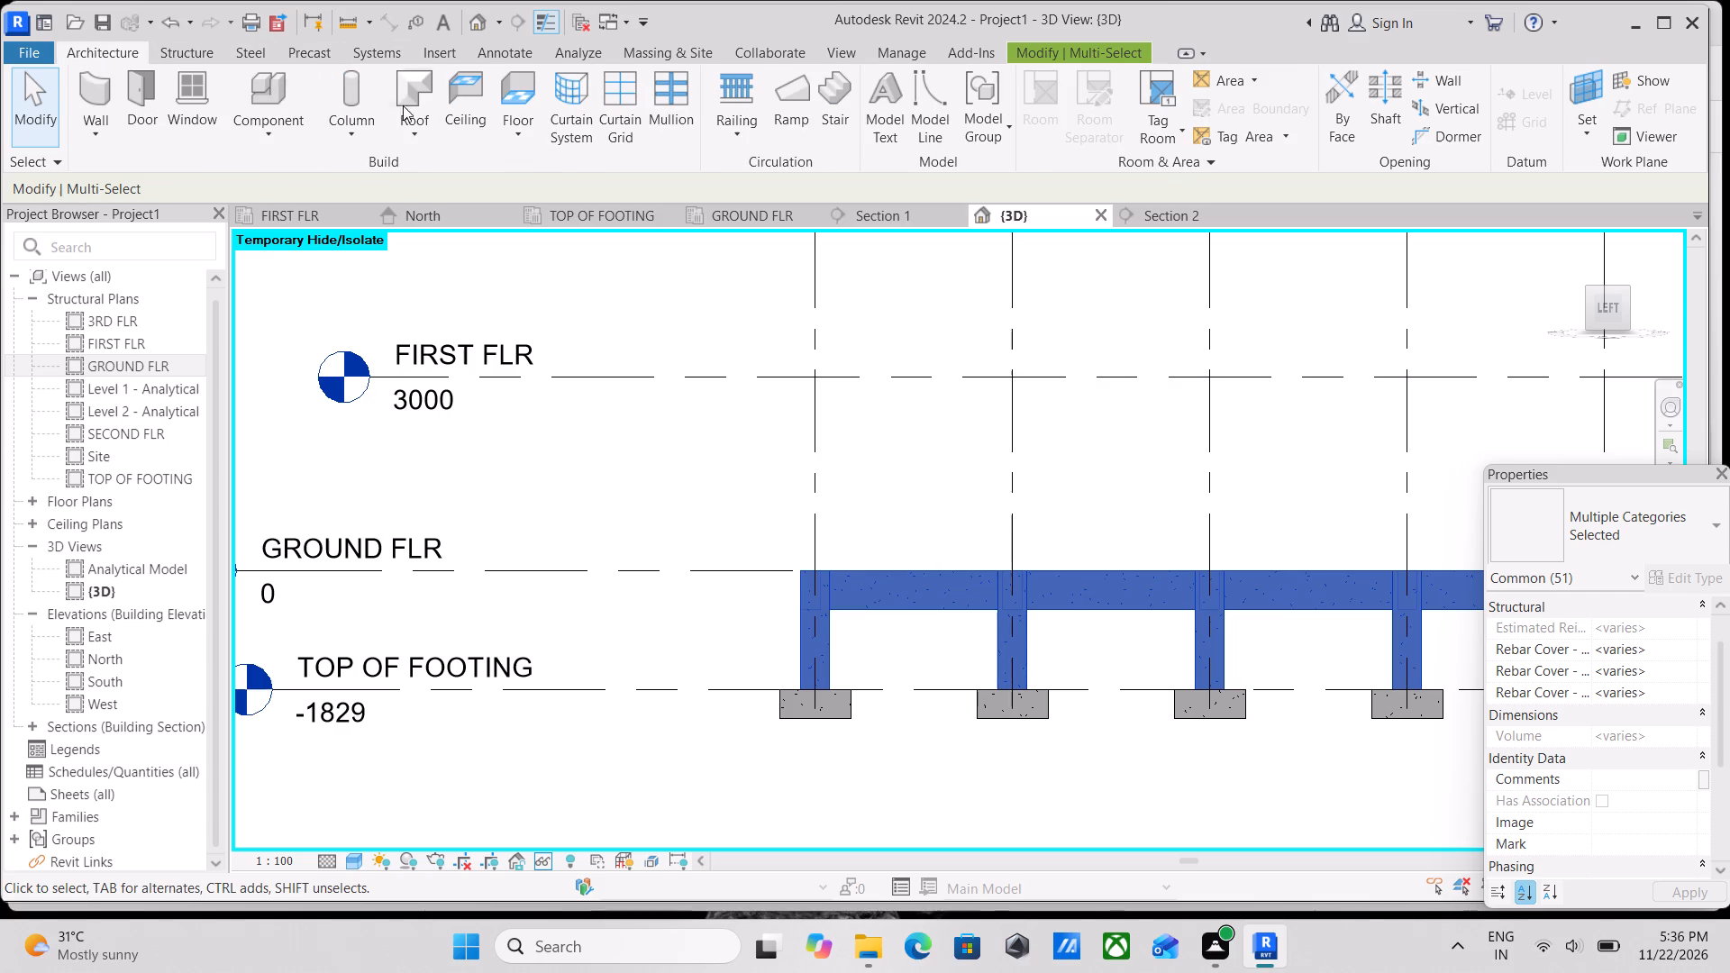
click(204, 53)
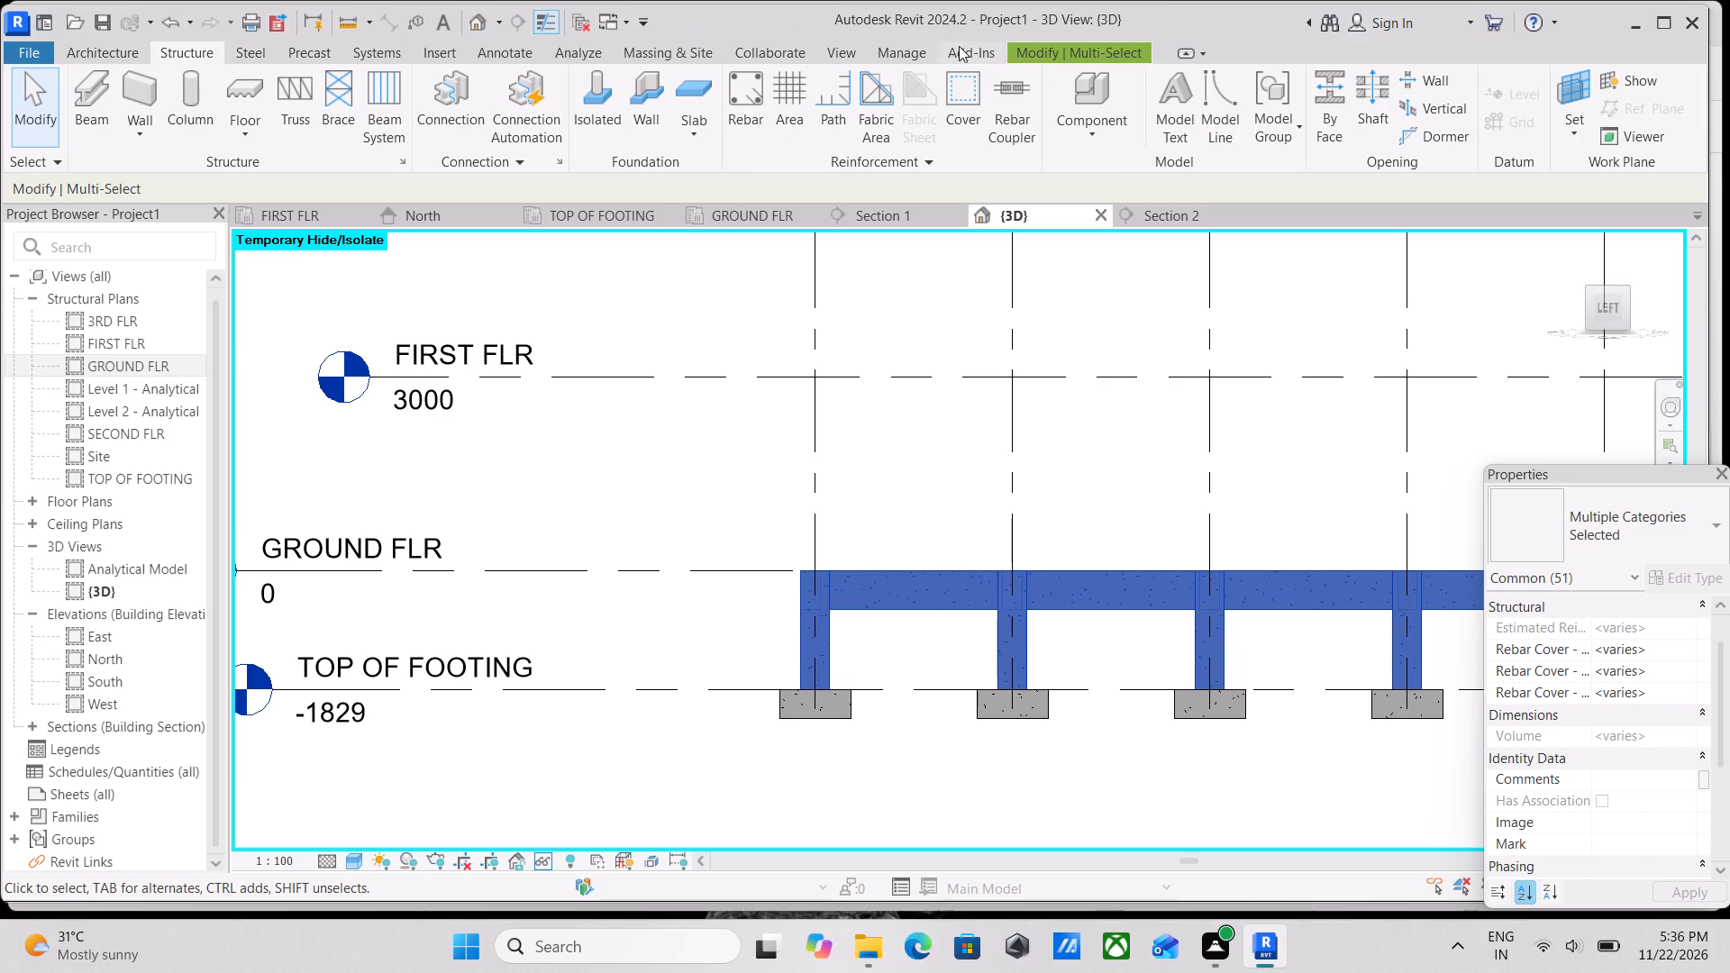
click(1044, 50)
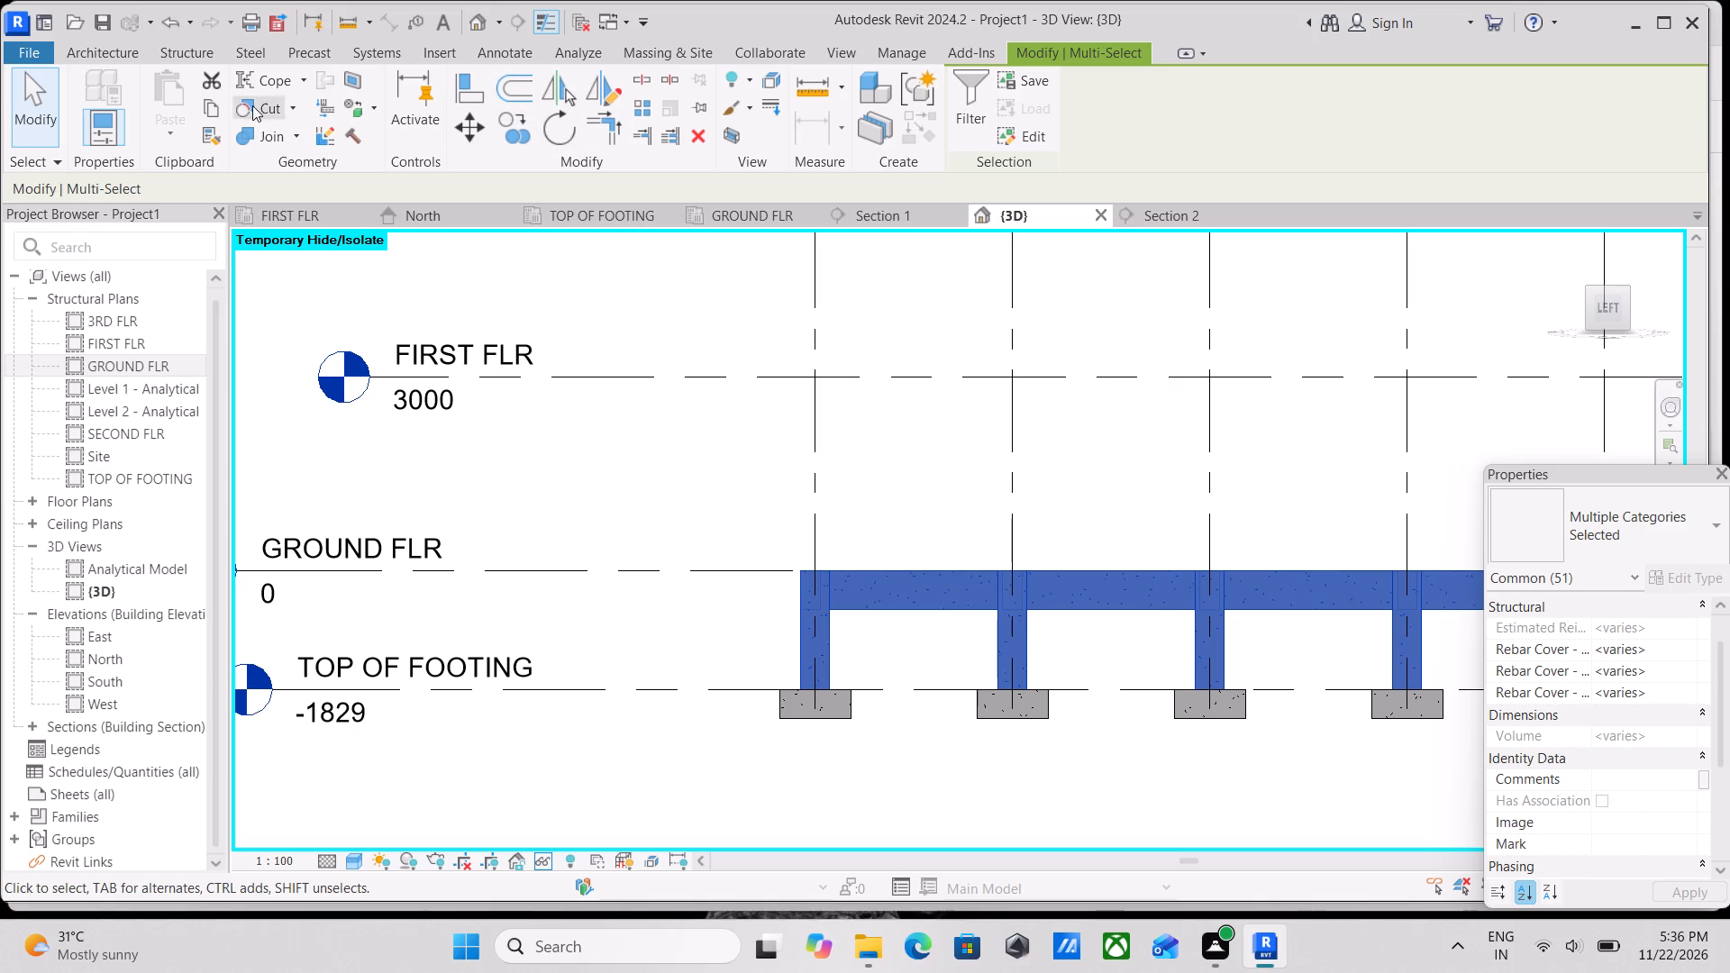
click(213, 105)
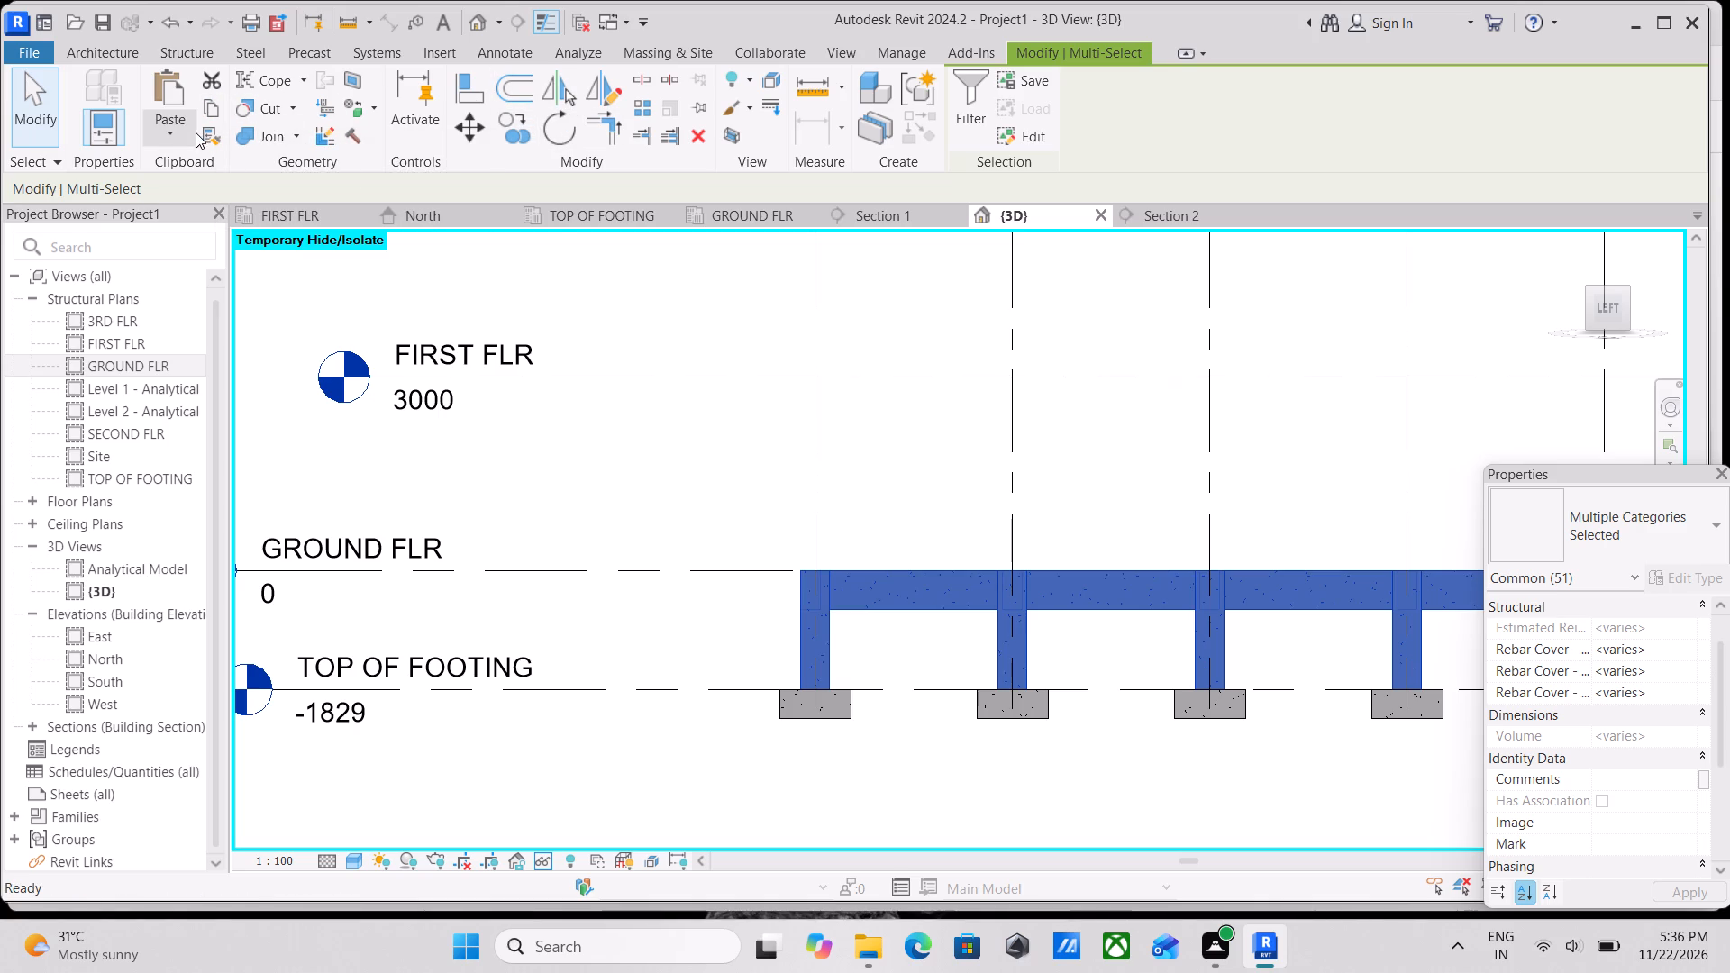
click(166, 139)
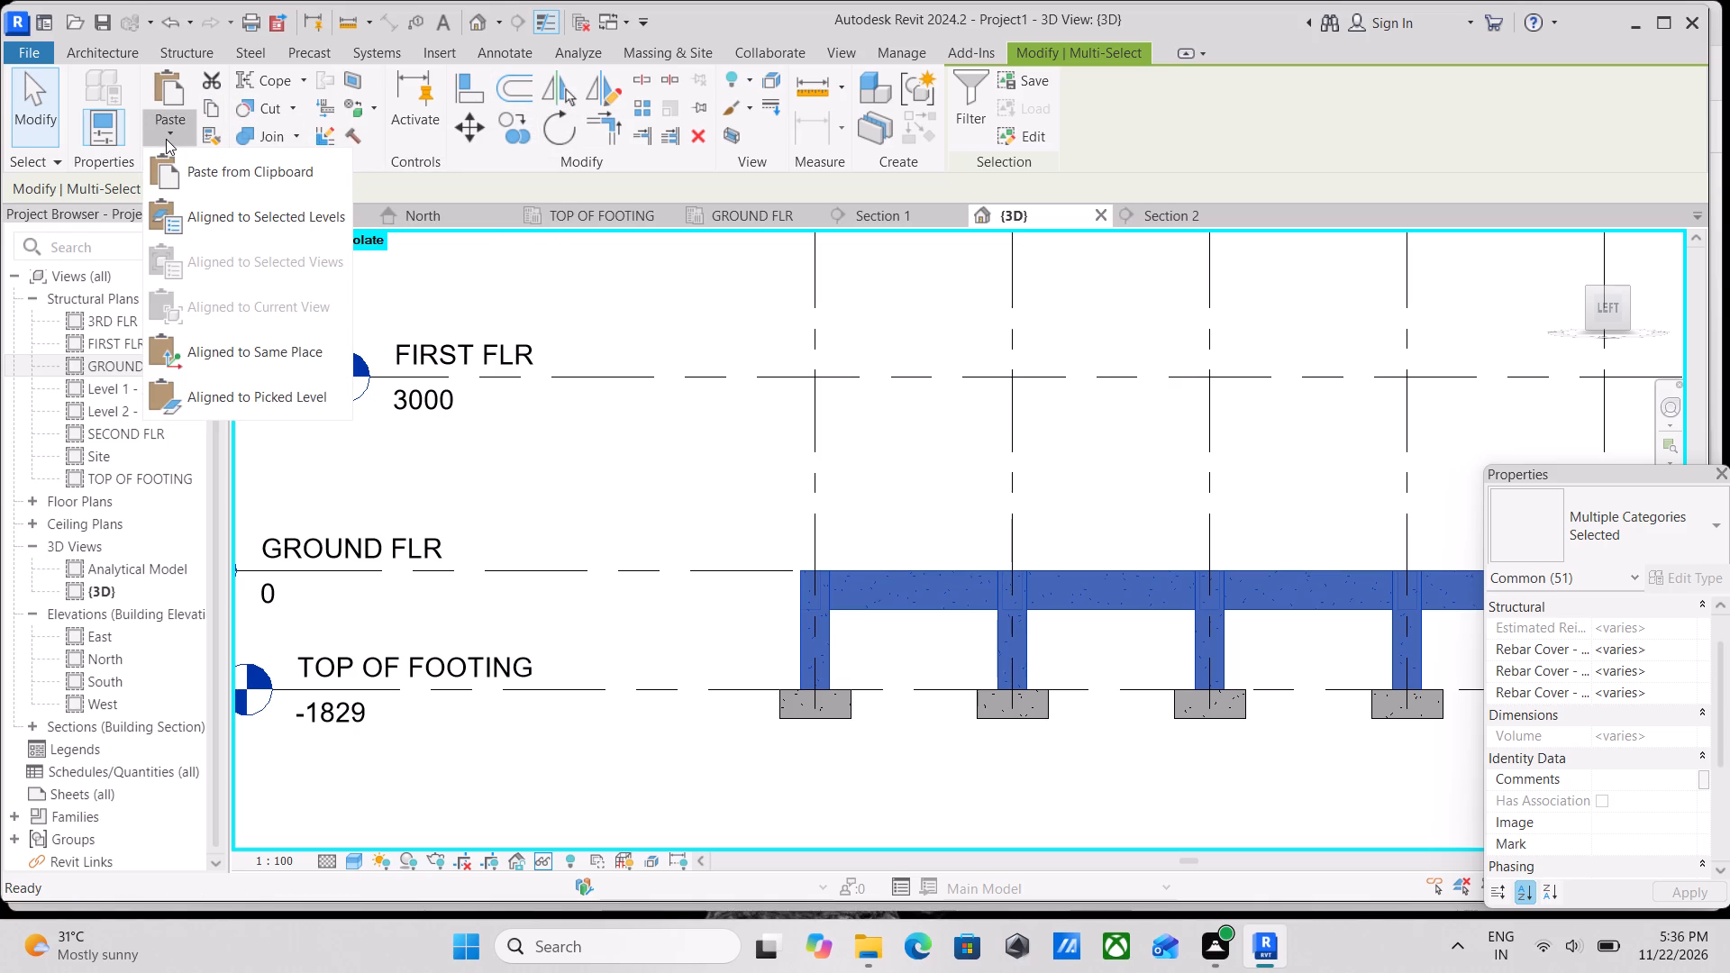
click(203, 211)
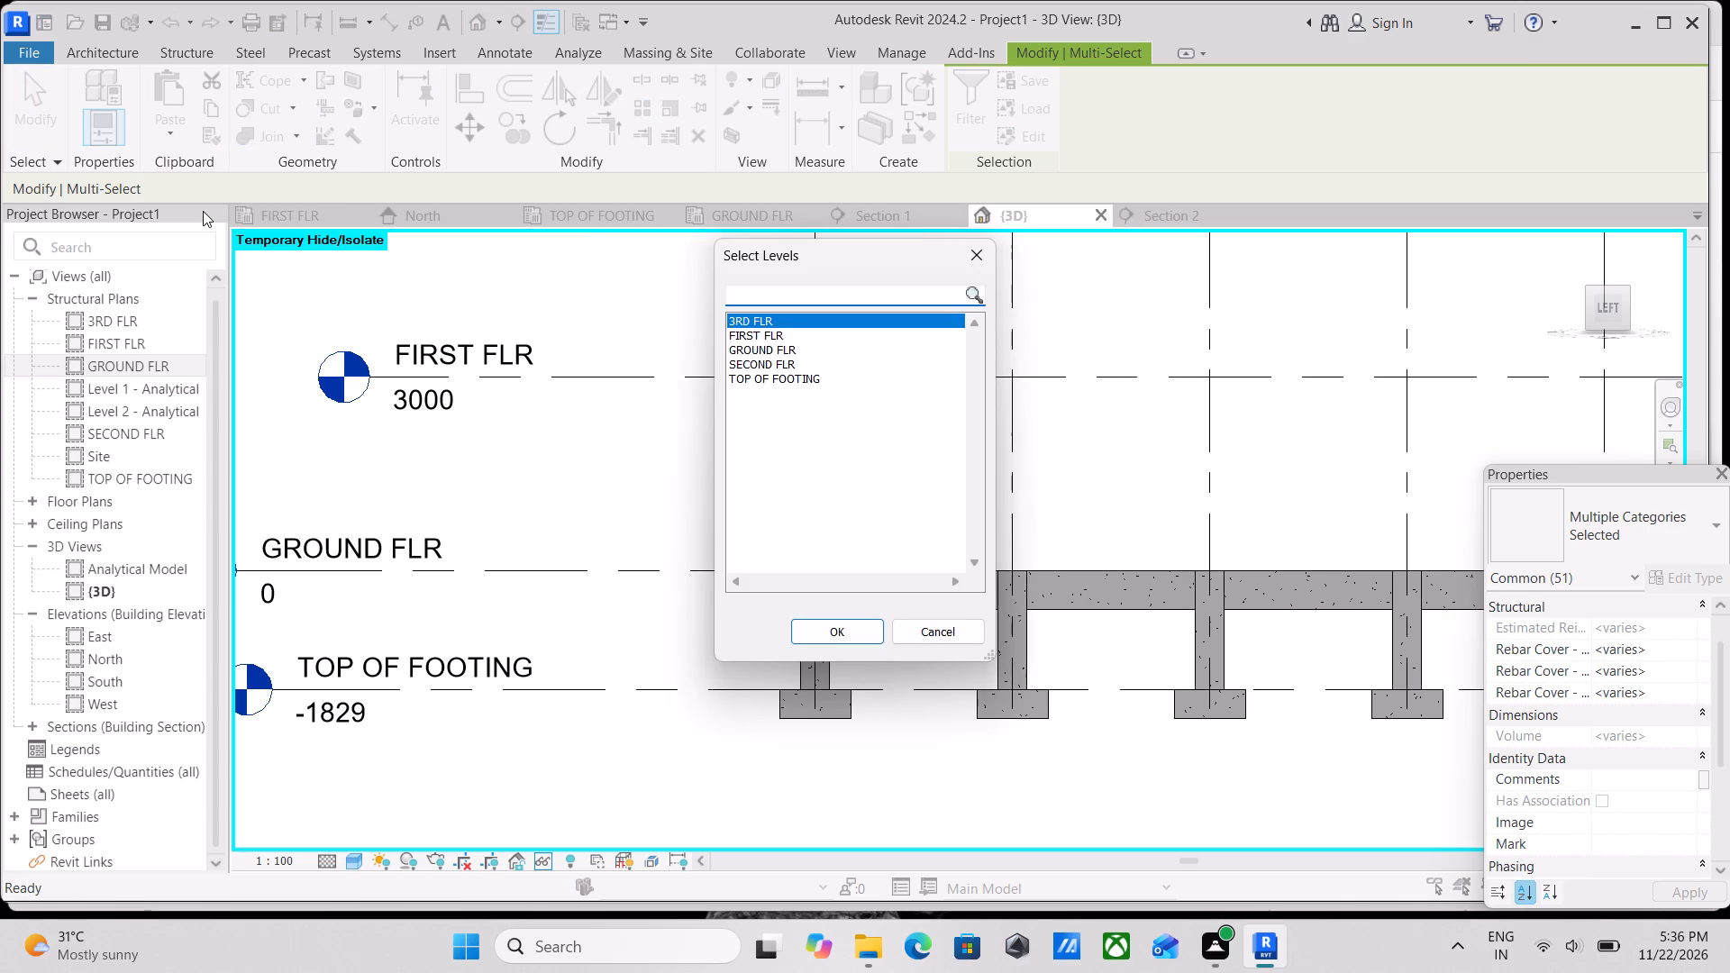
click(739, 337)
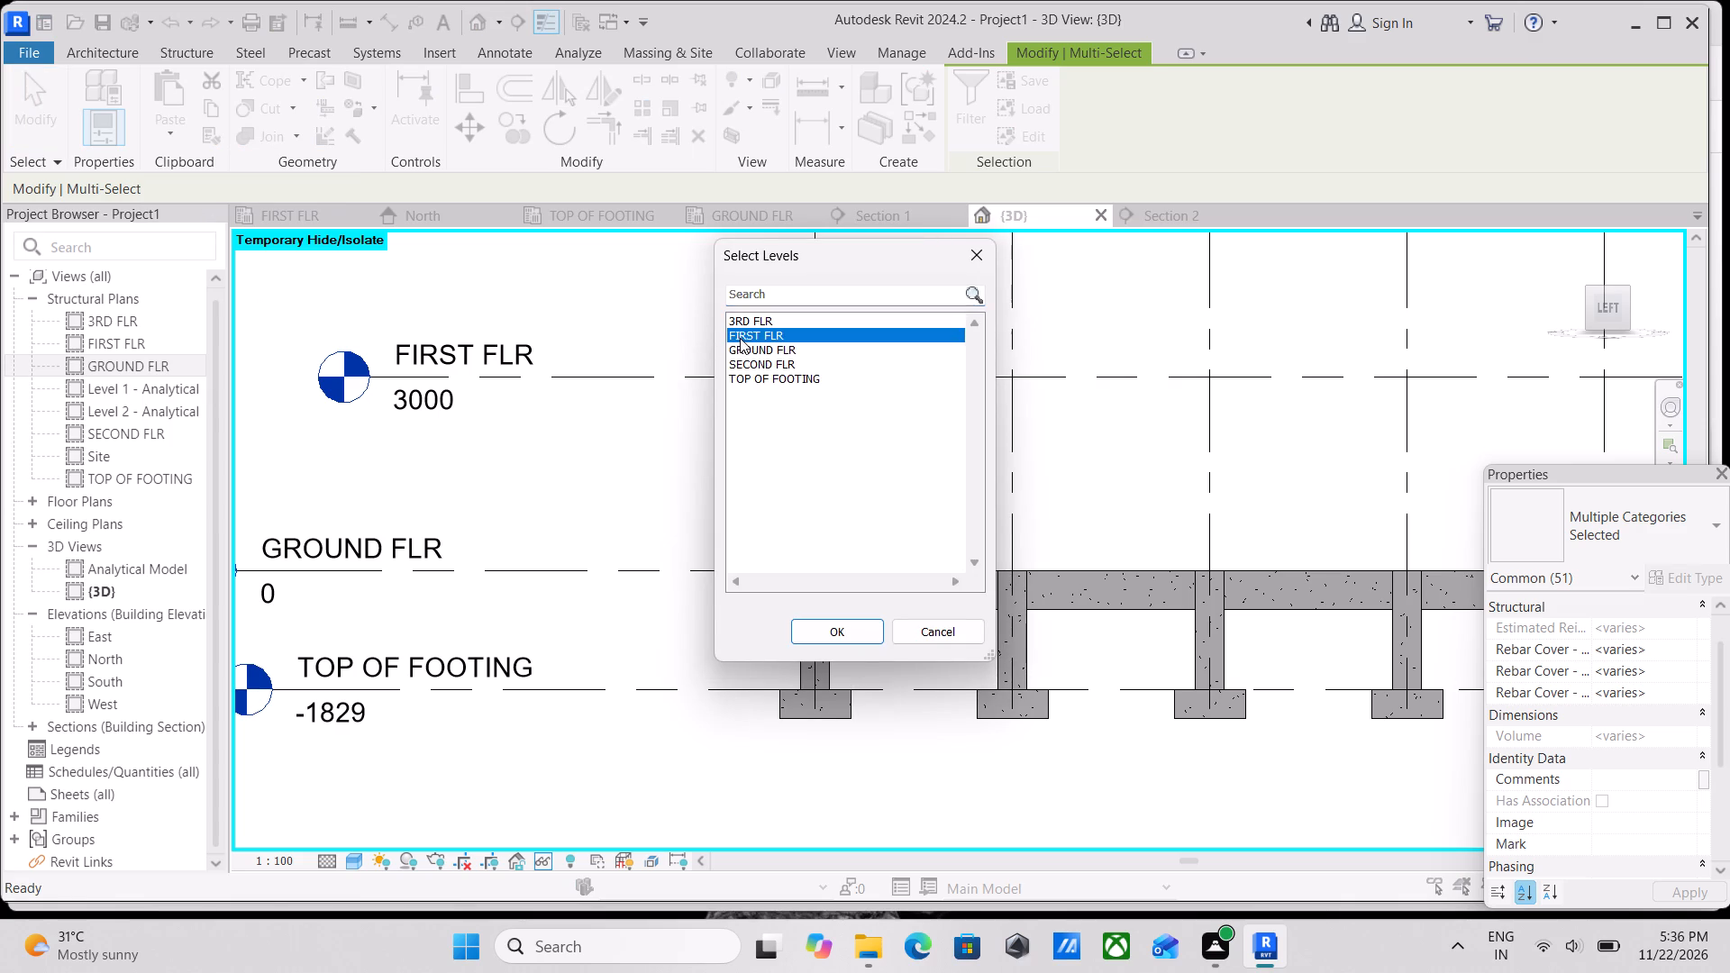
click(843, 632)
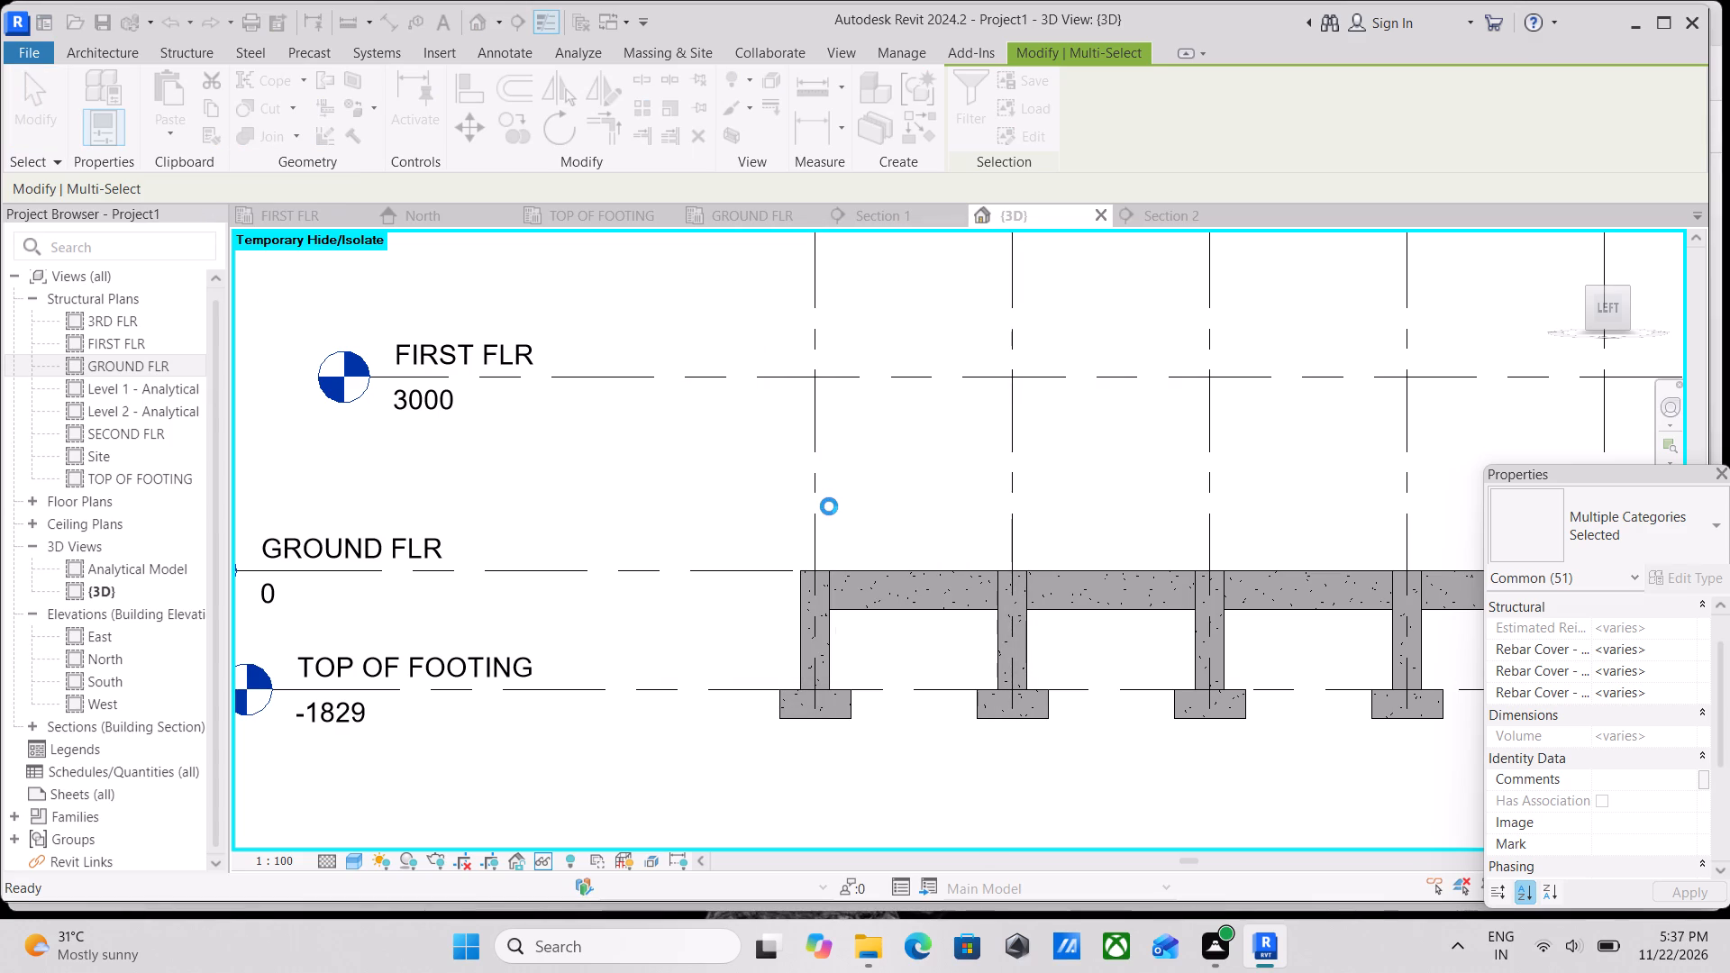
scroll(850, 504, down, 1)
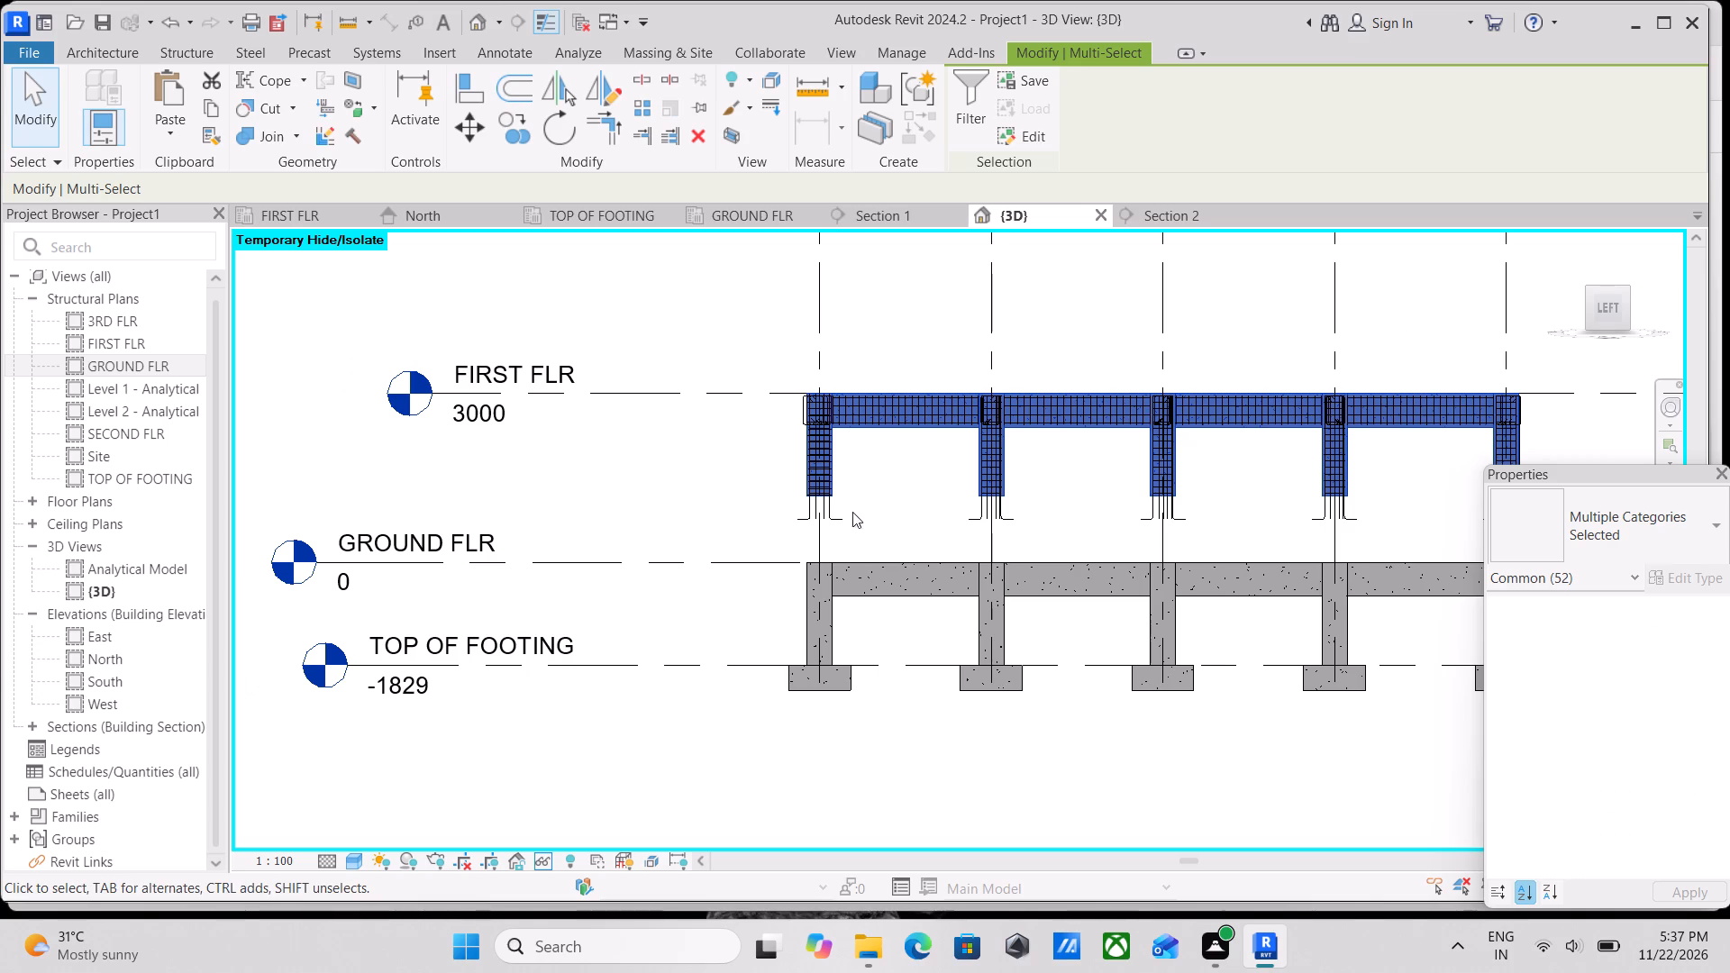
key(Escape)
scroll(874, 519, up, 2)
key(grave)
scroll(903, 539, up, 3)
key(Escape)
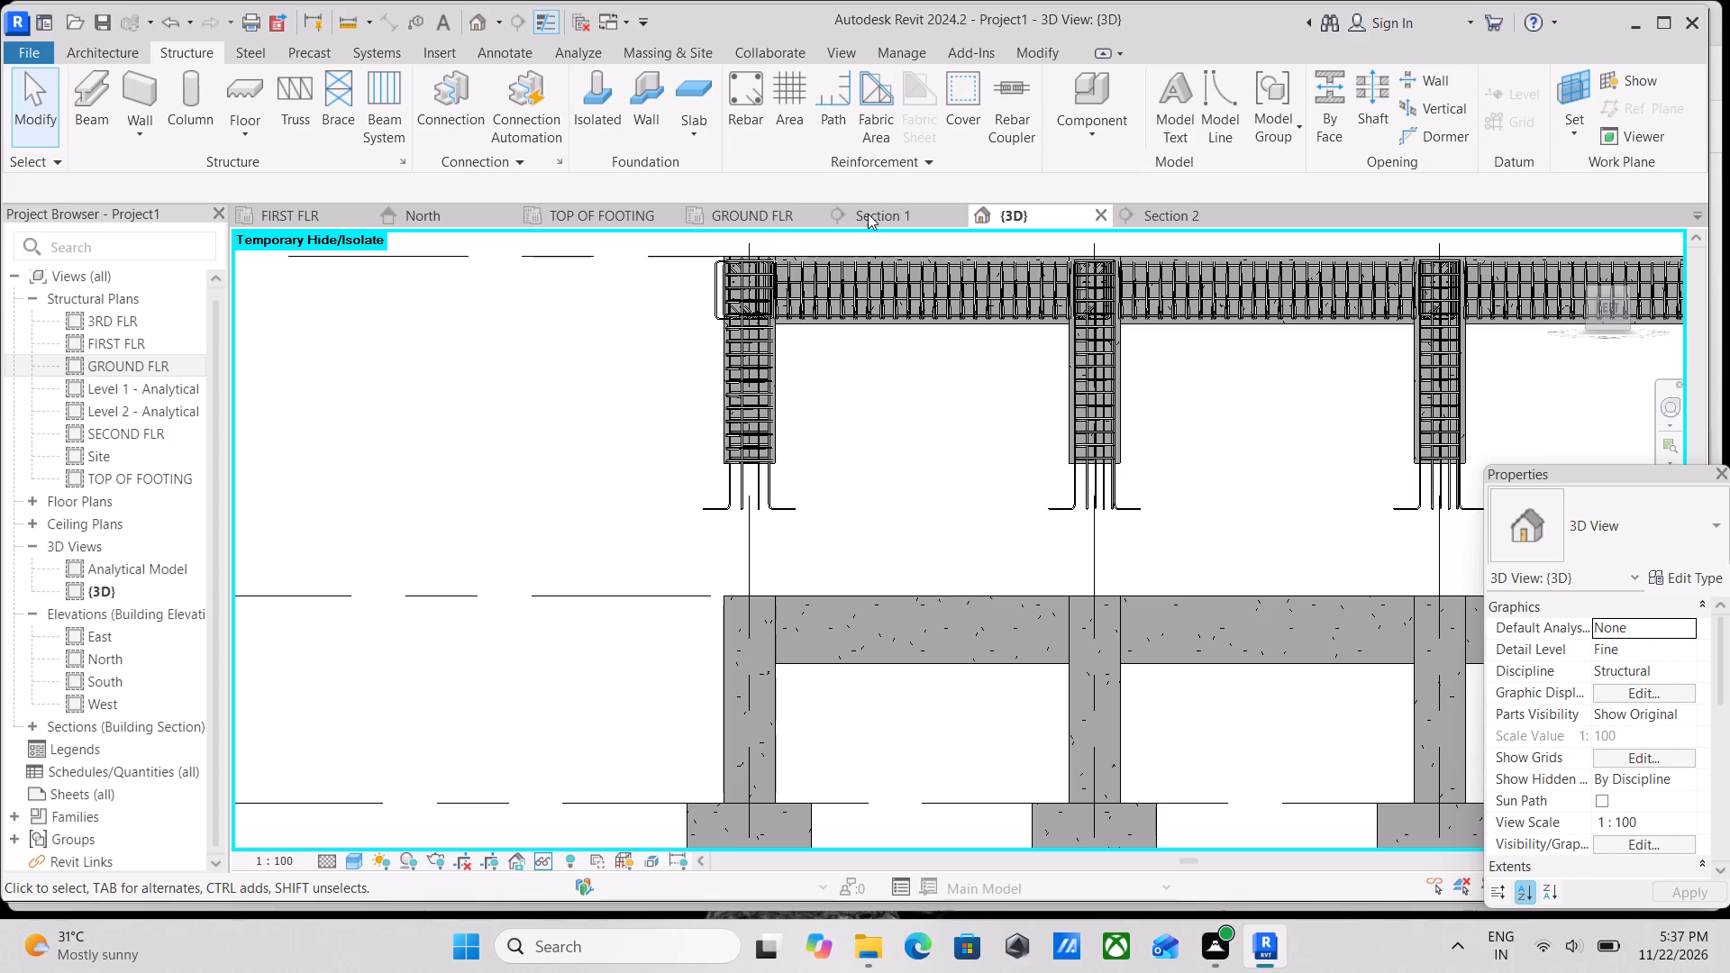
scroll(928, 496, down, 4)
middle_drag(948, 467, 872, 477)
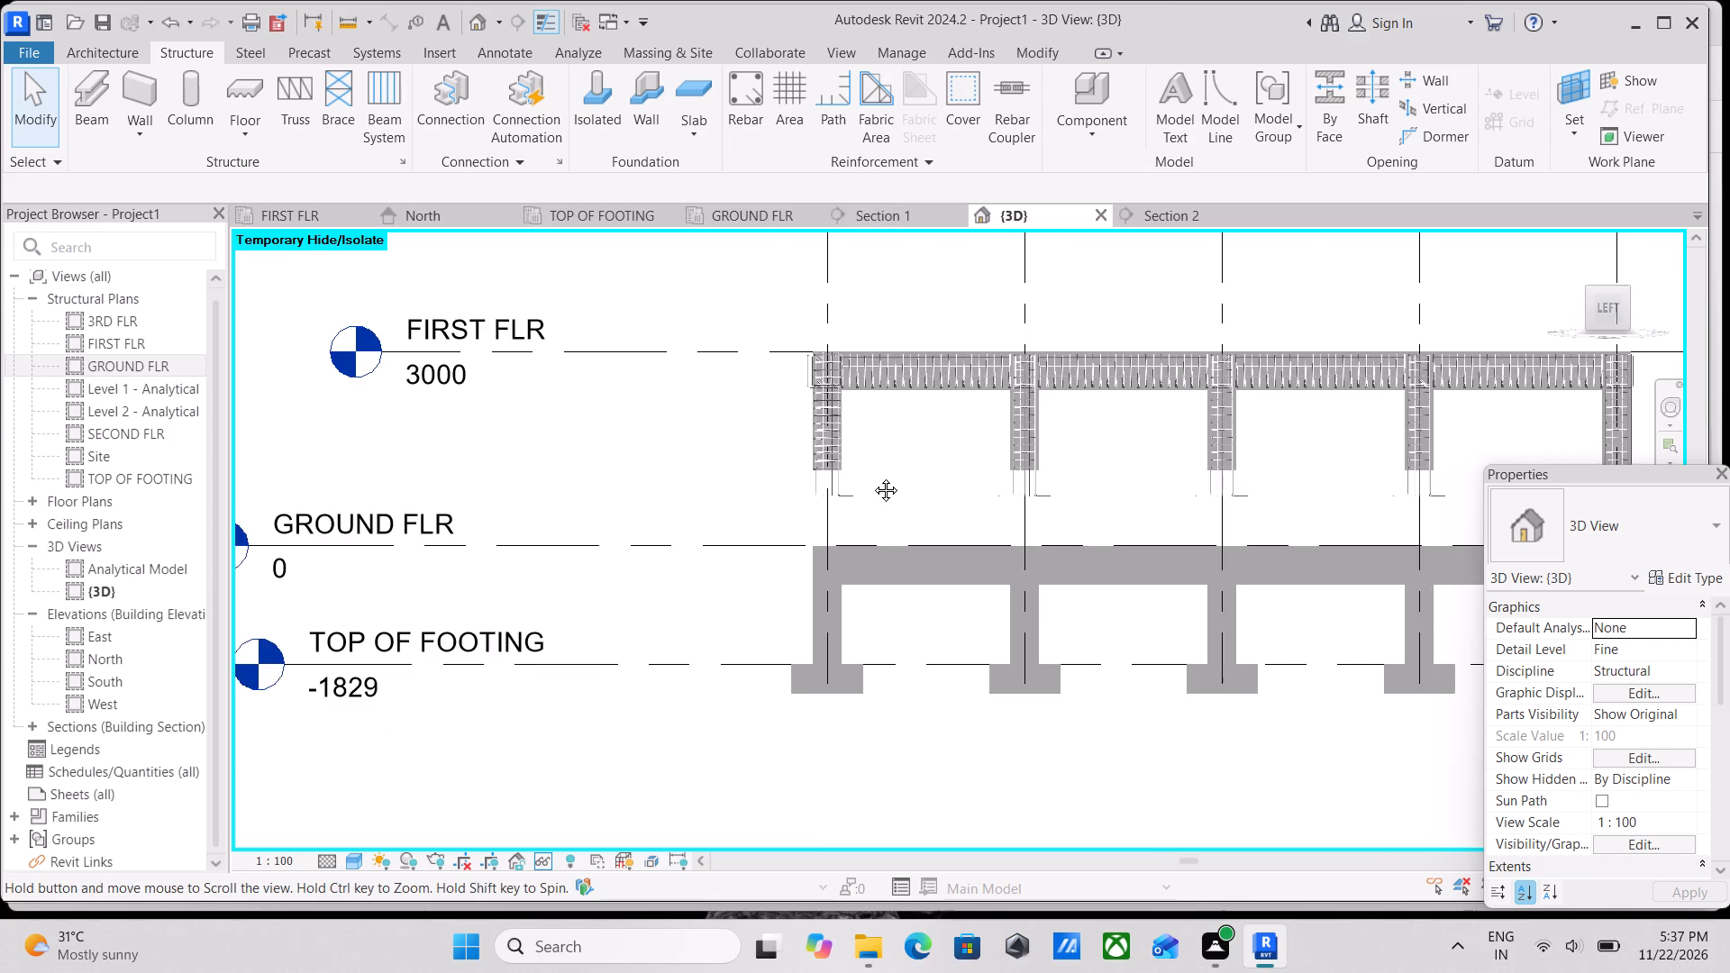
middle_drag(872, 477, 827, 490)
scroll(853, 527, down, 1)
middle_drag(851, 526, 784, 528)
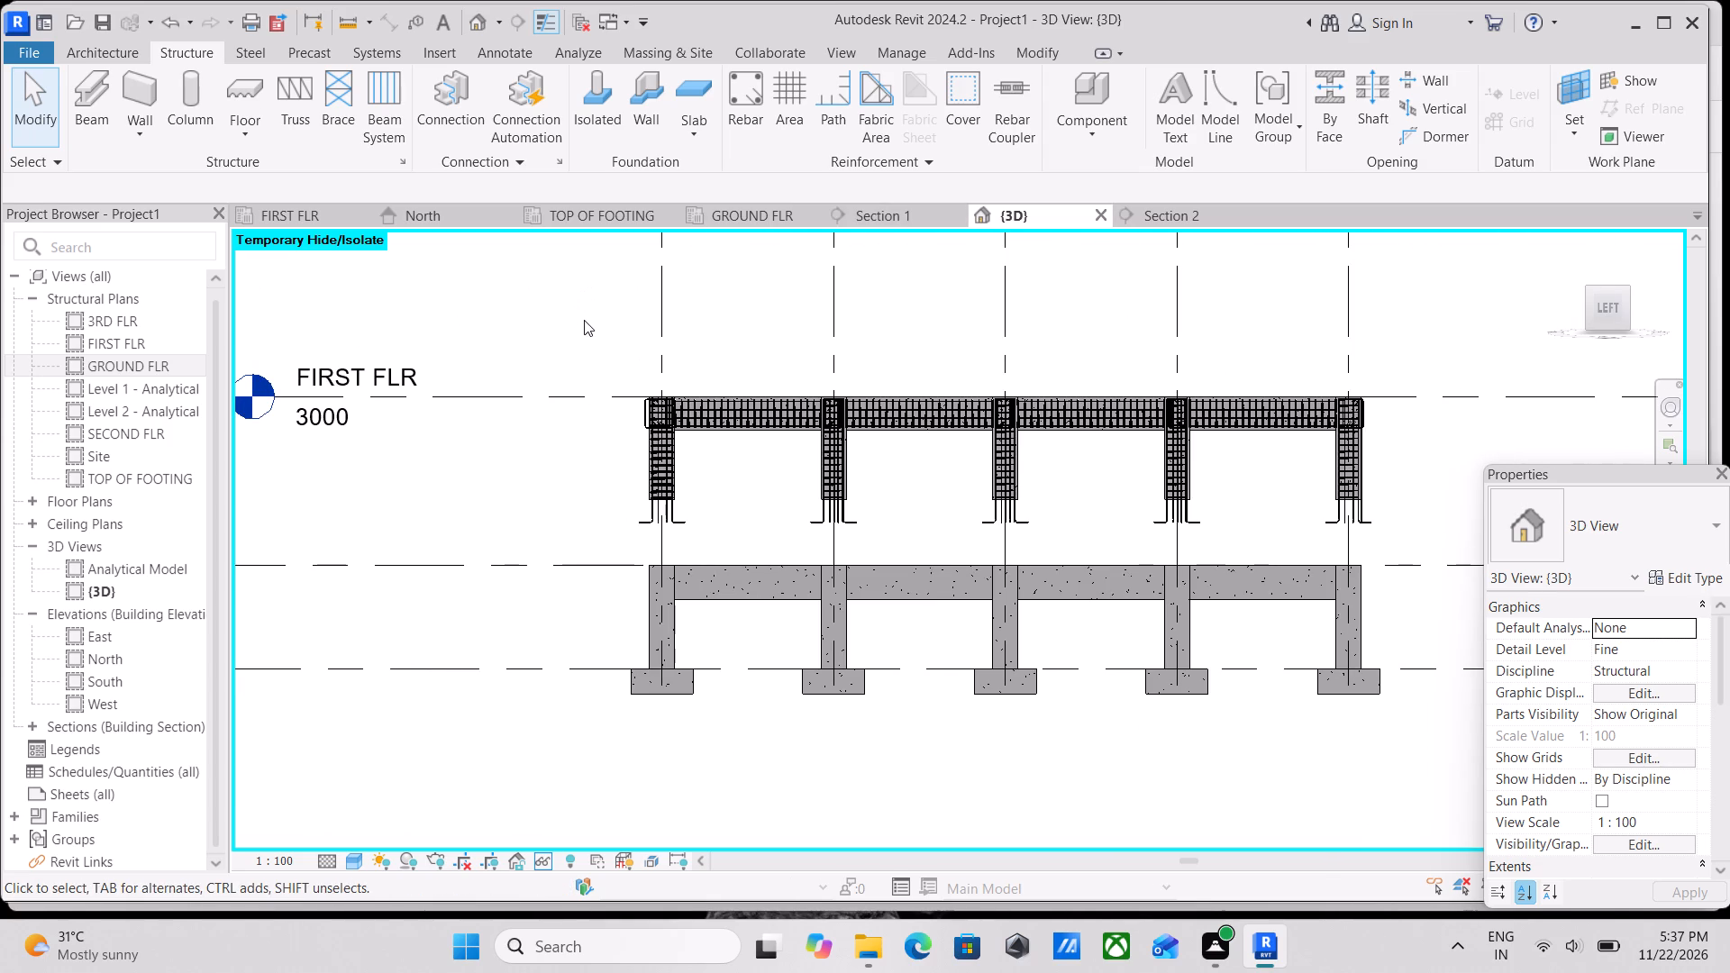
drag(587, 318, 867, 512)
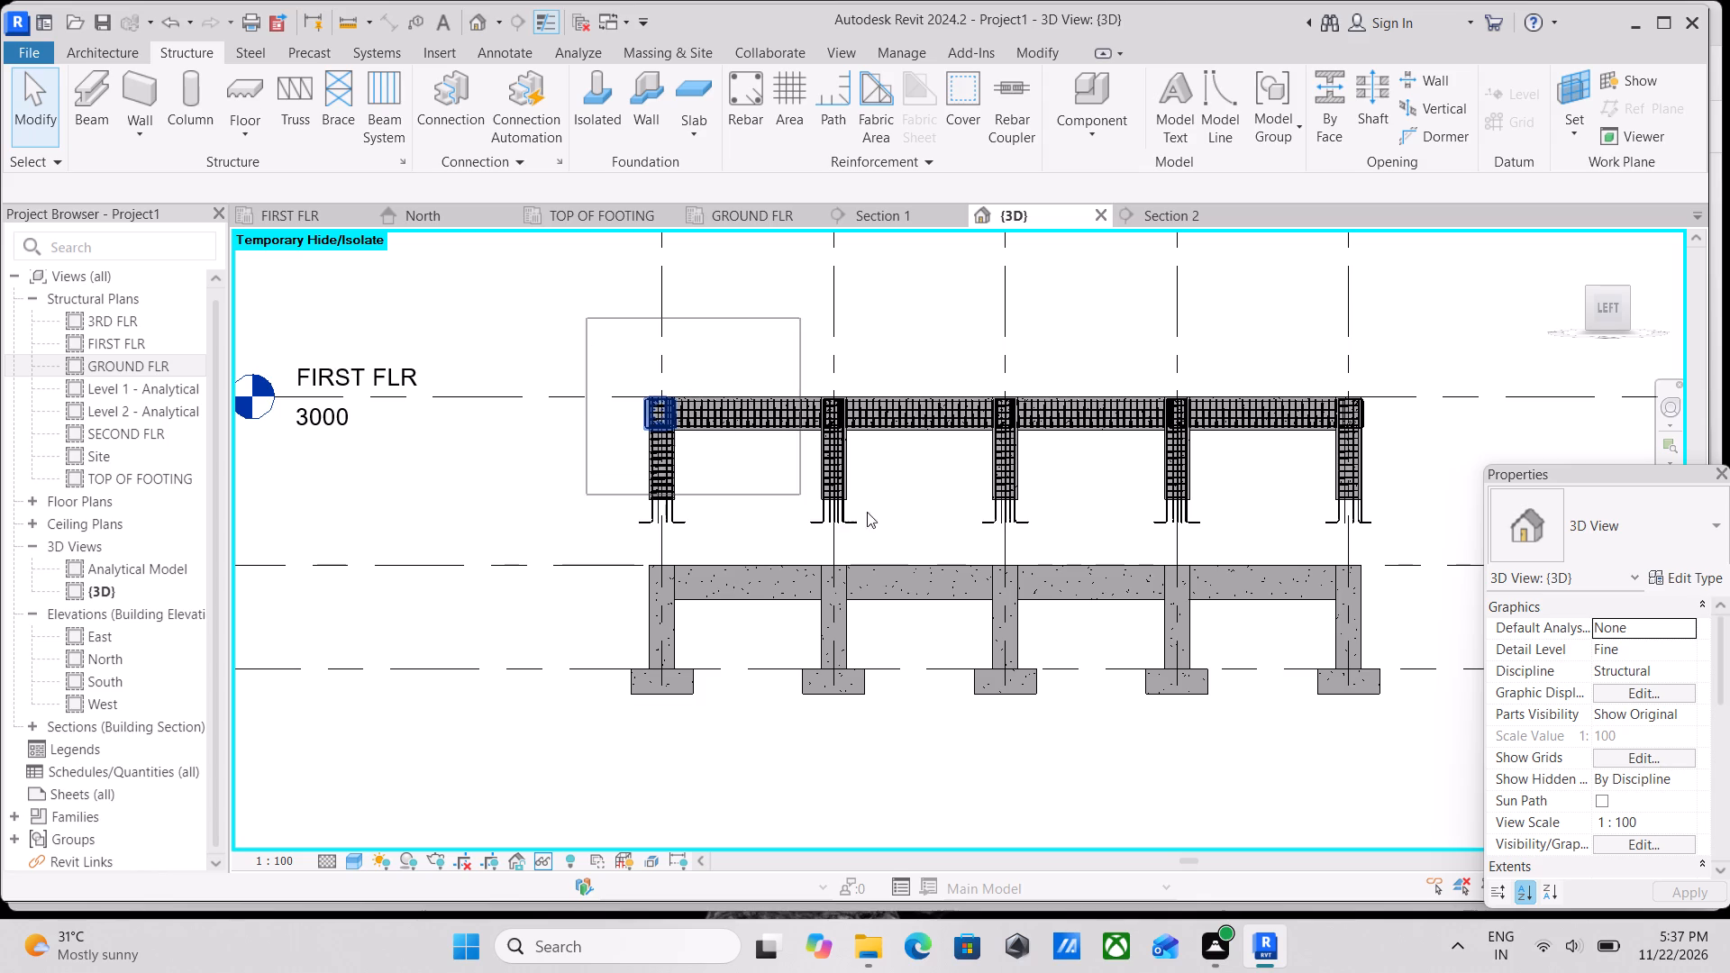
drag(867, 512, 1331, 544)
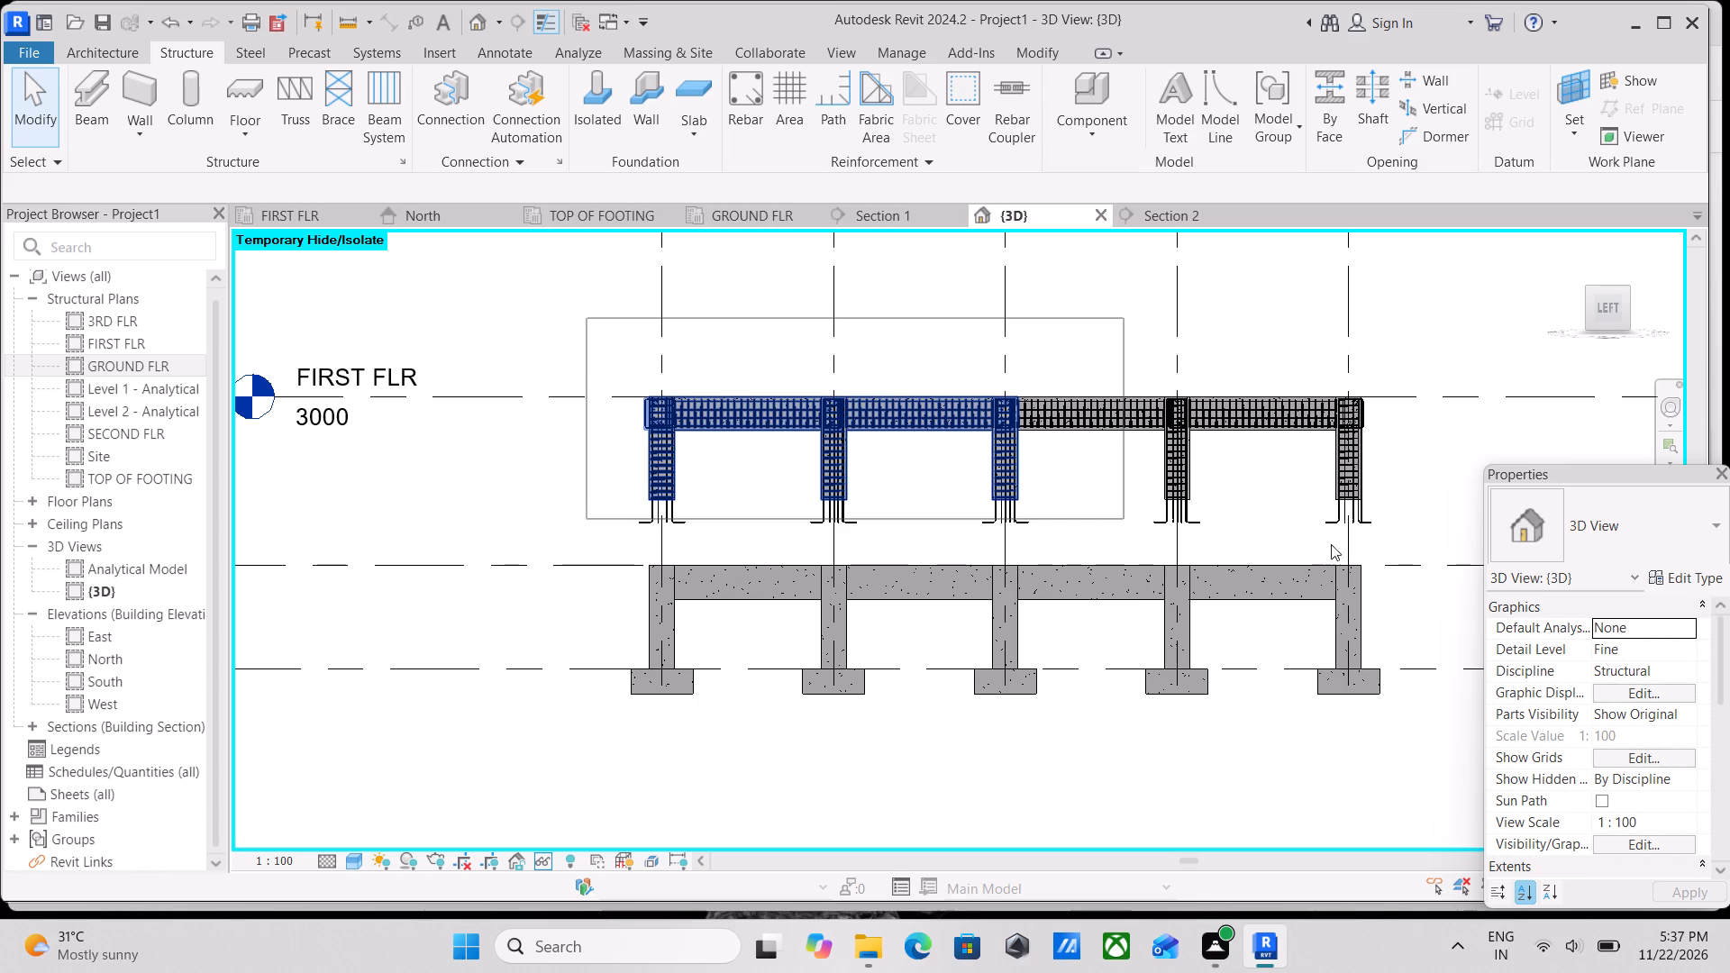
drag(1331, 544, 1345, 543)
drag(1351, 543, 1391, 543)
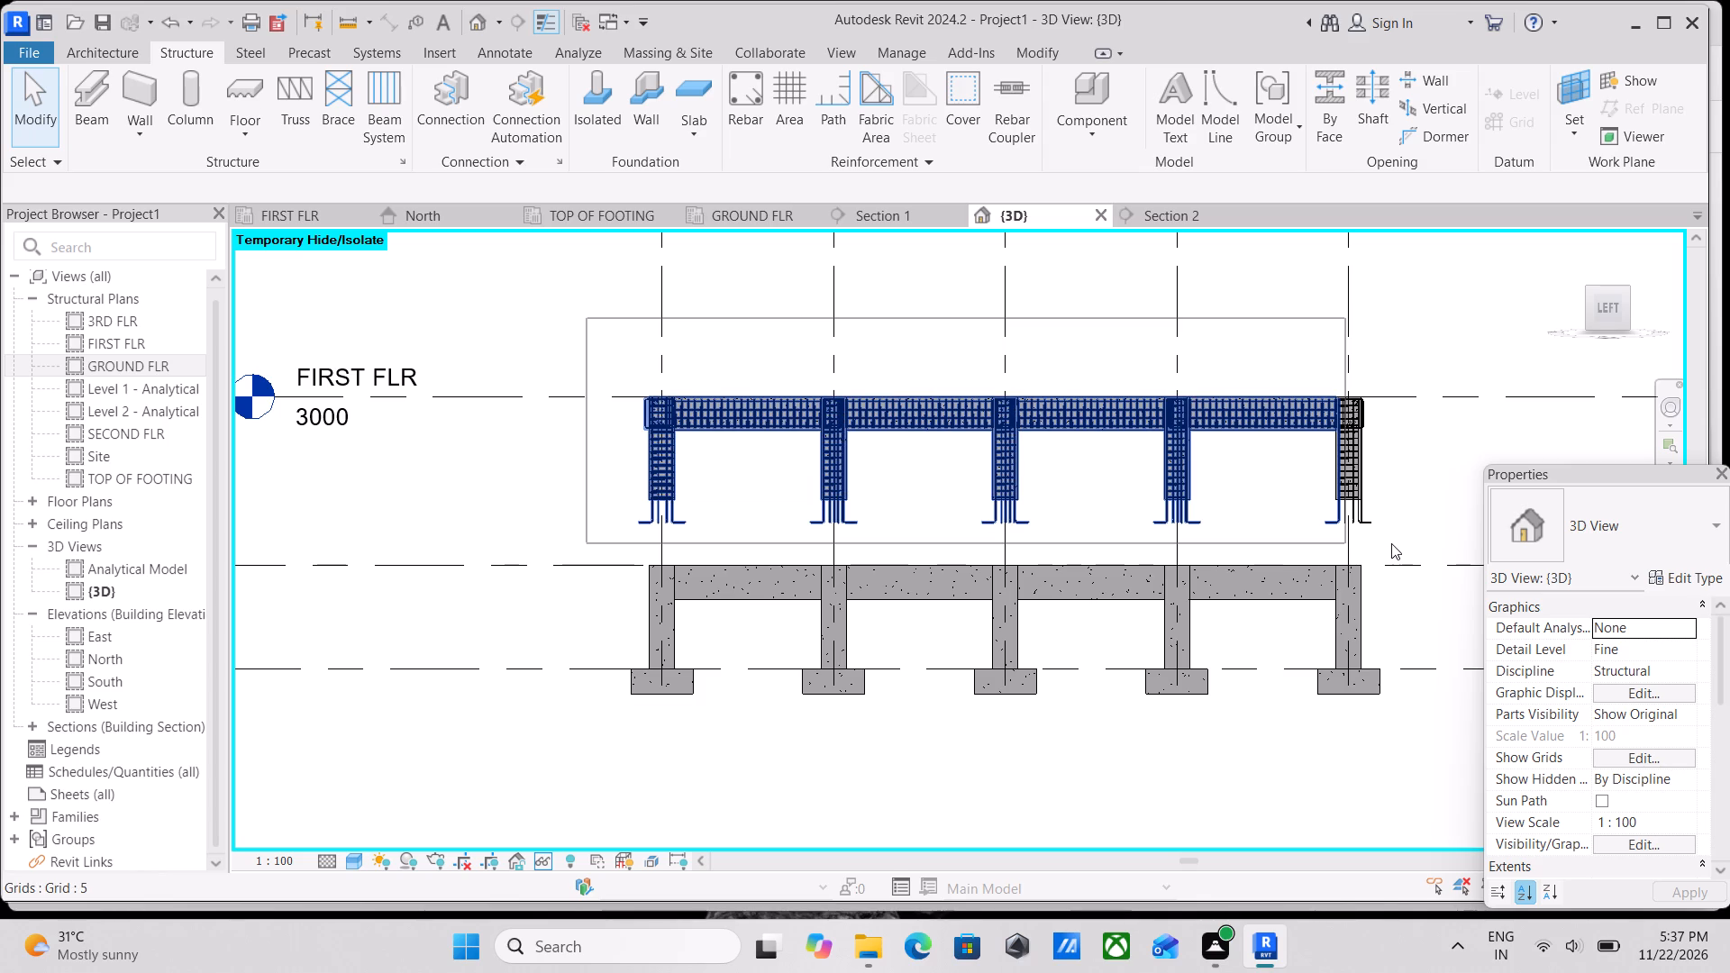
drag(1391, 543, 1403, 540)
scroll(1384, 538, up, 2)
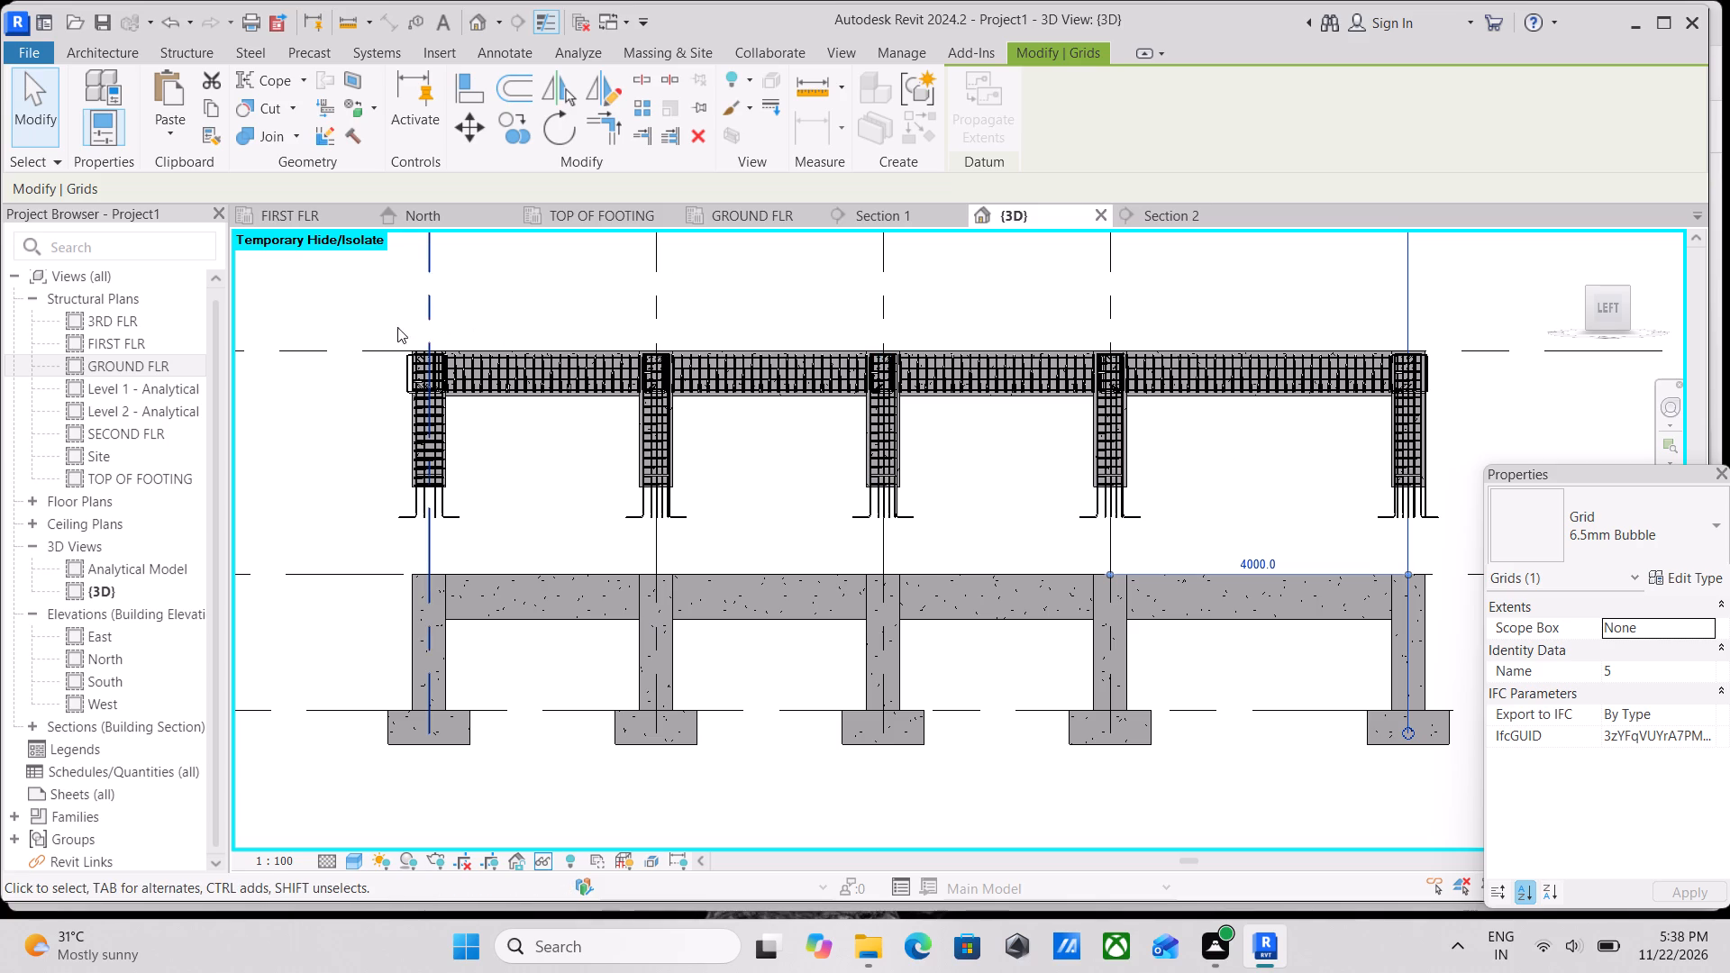
Delete all Structural Rebar from the pasted FIRST FLR frame, filtering Structural Columns and Structural Framing (Girder) out of the selection.
drag(378, 324, 516, 419)
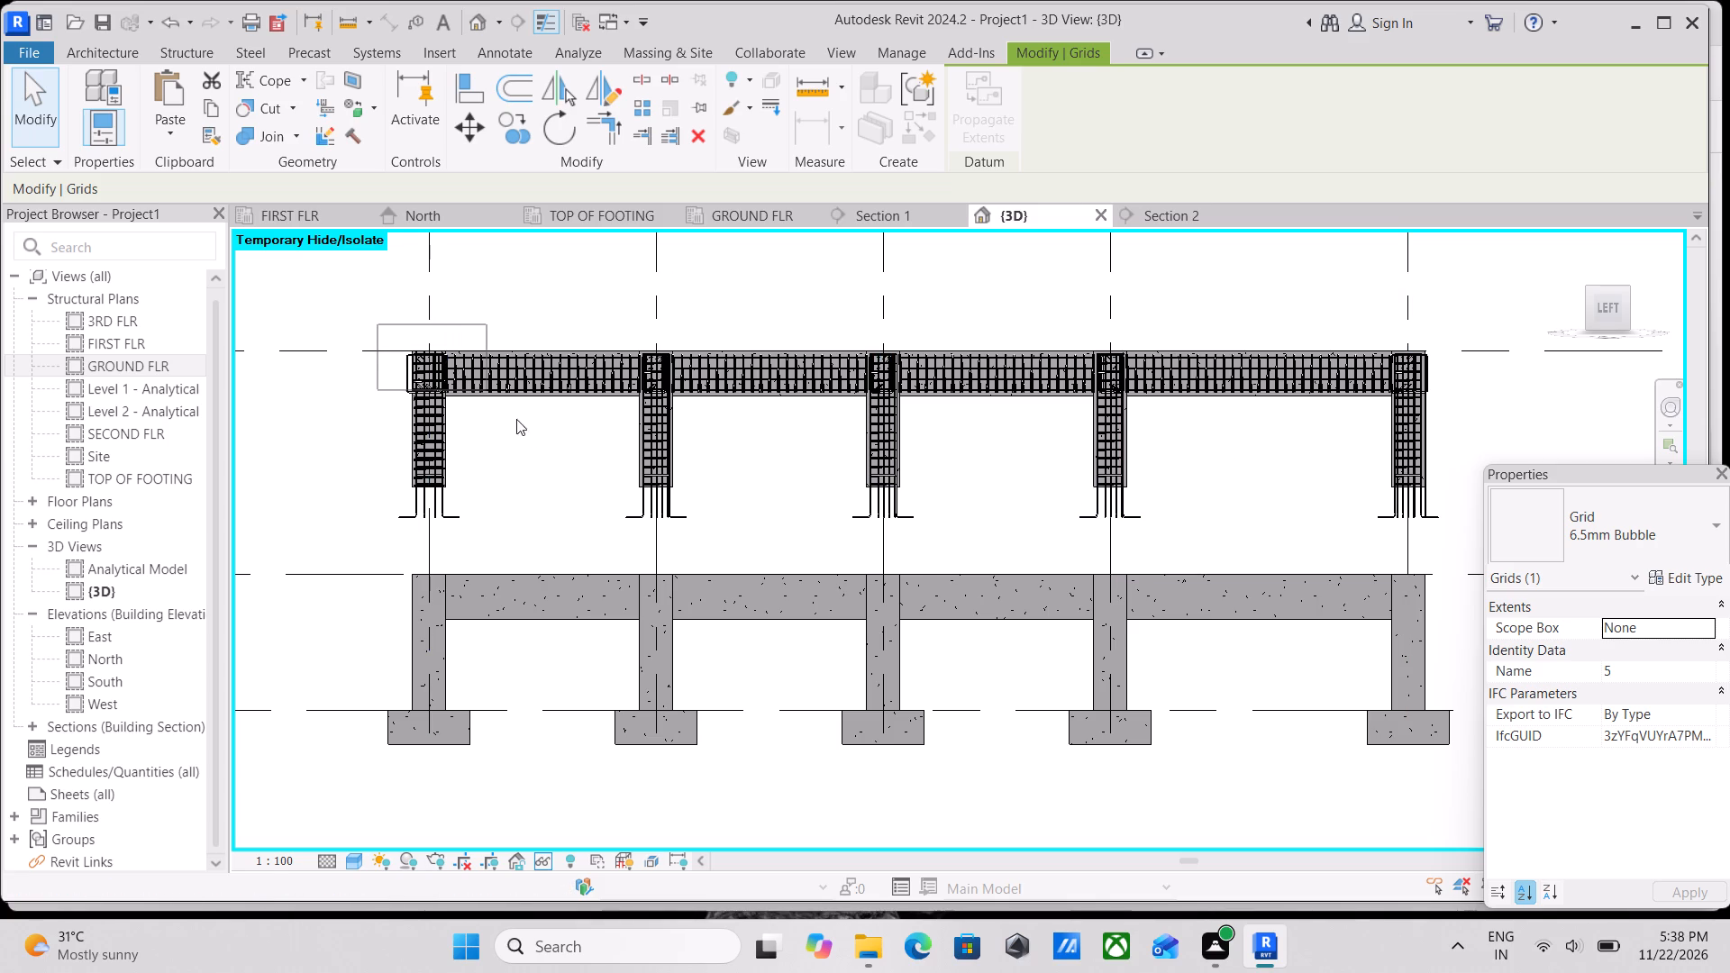
drag(516, 419, 751, 512)
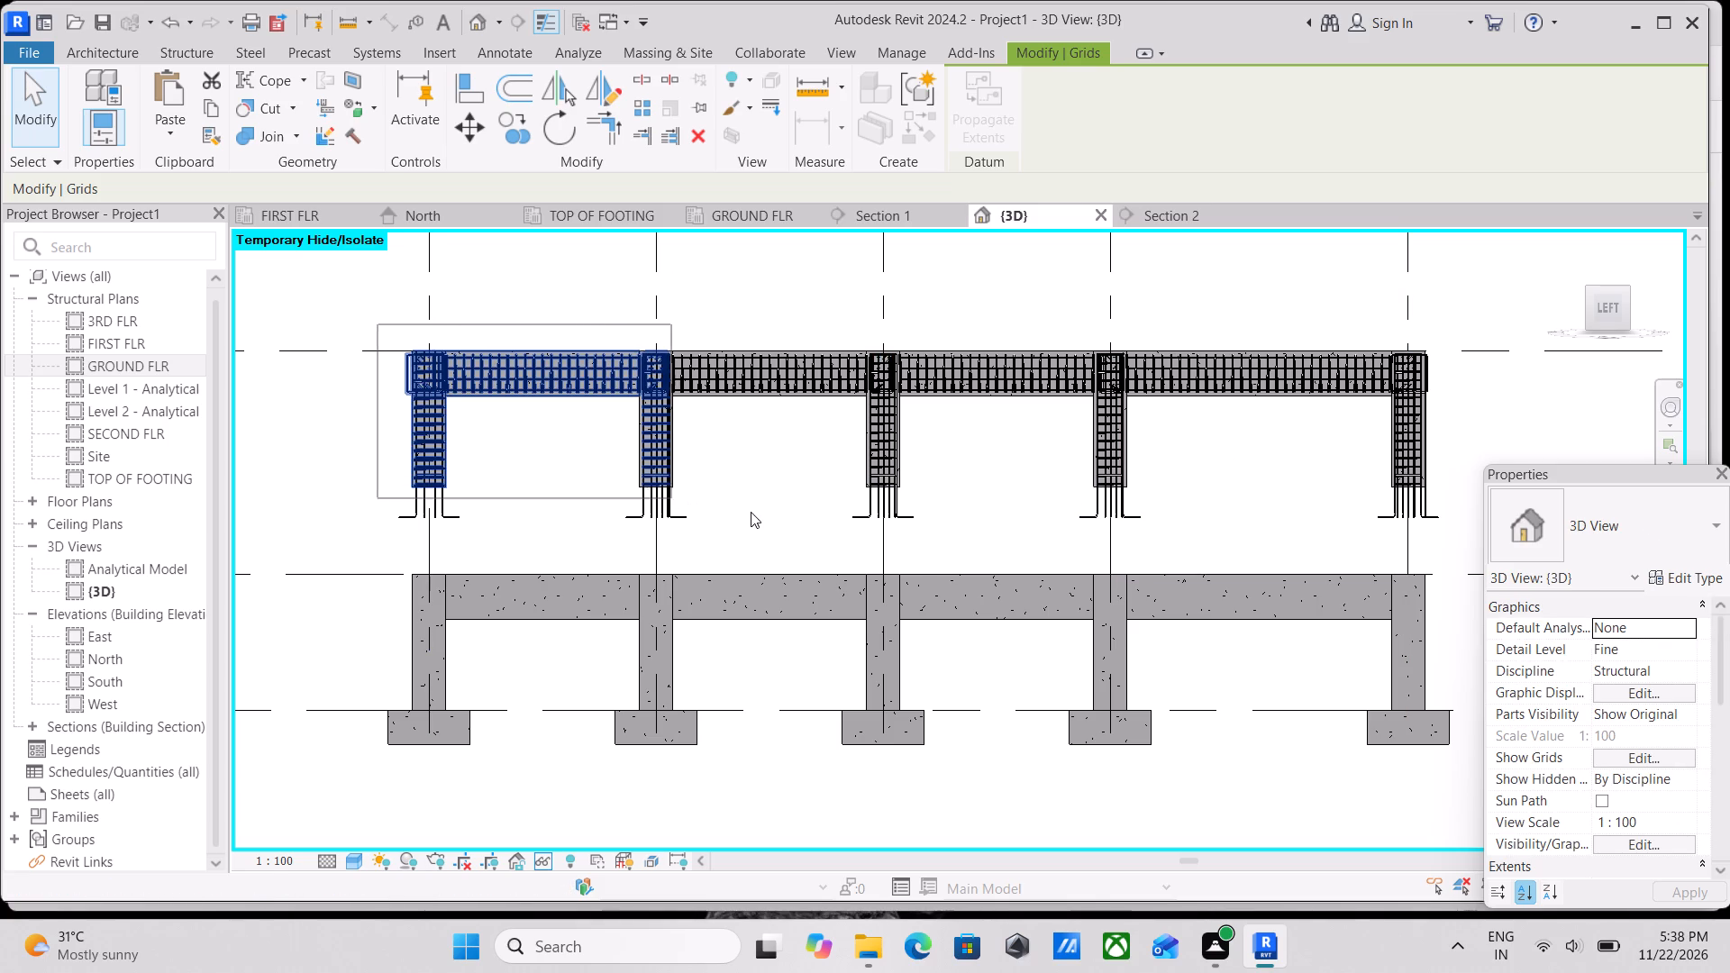
drag(751, 512, 953, 532)
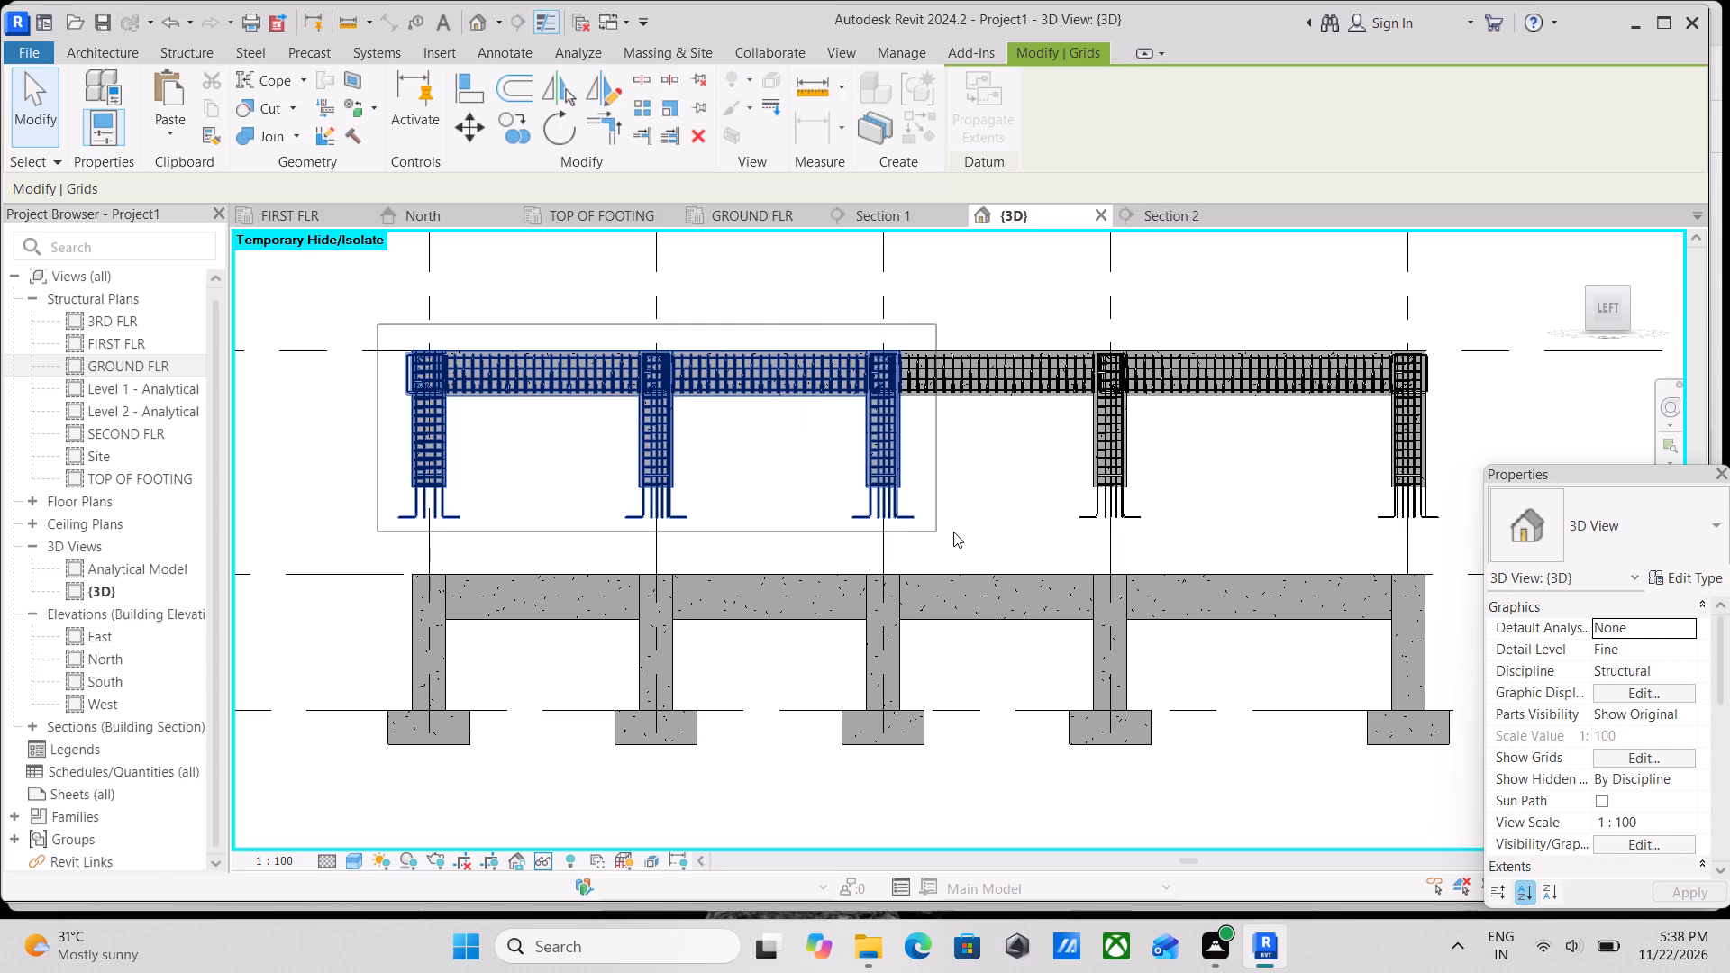
drag(953, 532, 1087, 544)
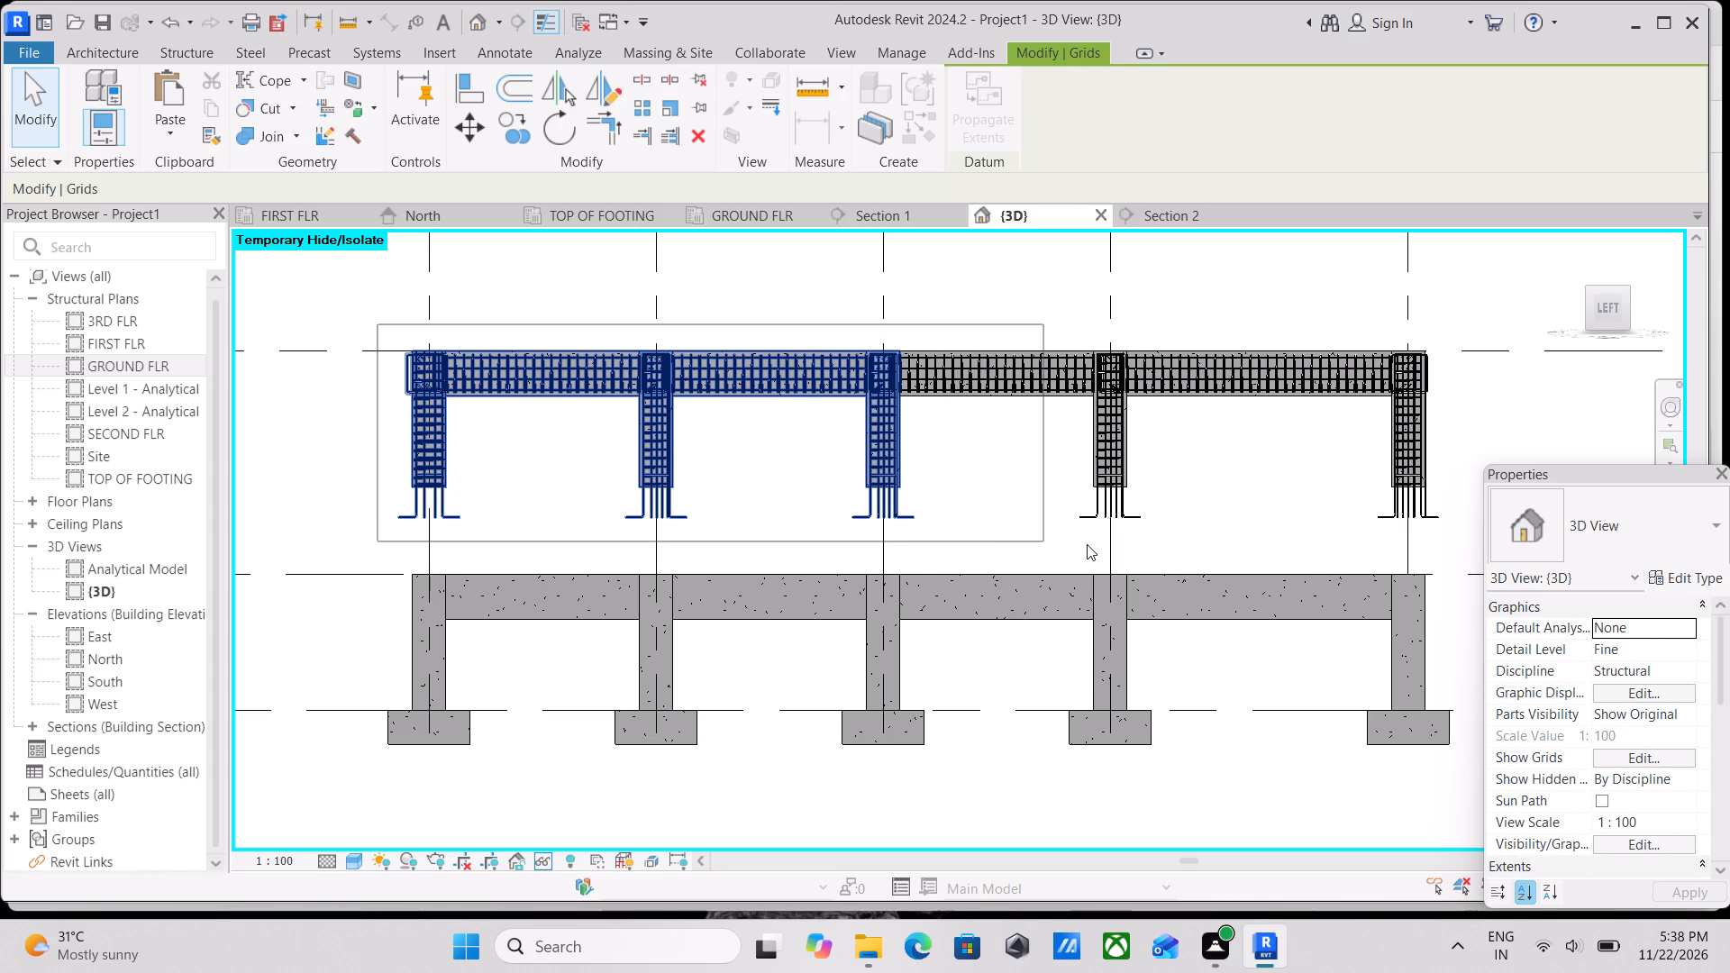
drag(1087, 544, 1297, 554)
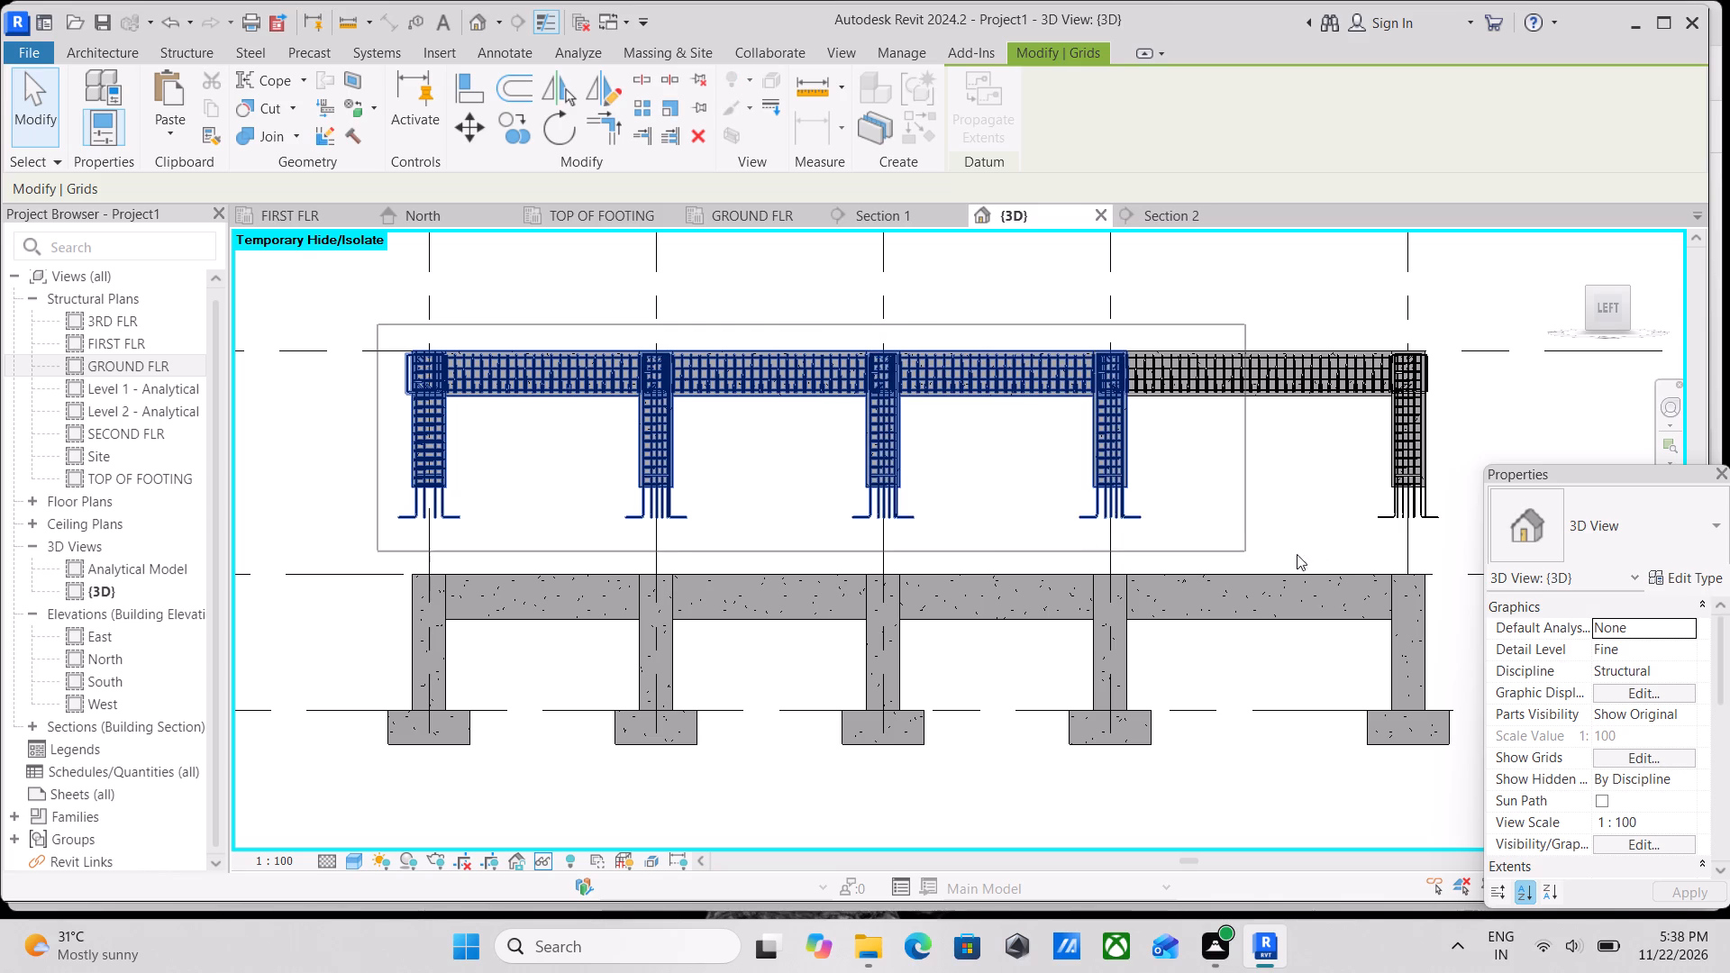
drag(1297, 554, 1476, 533)
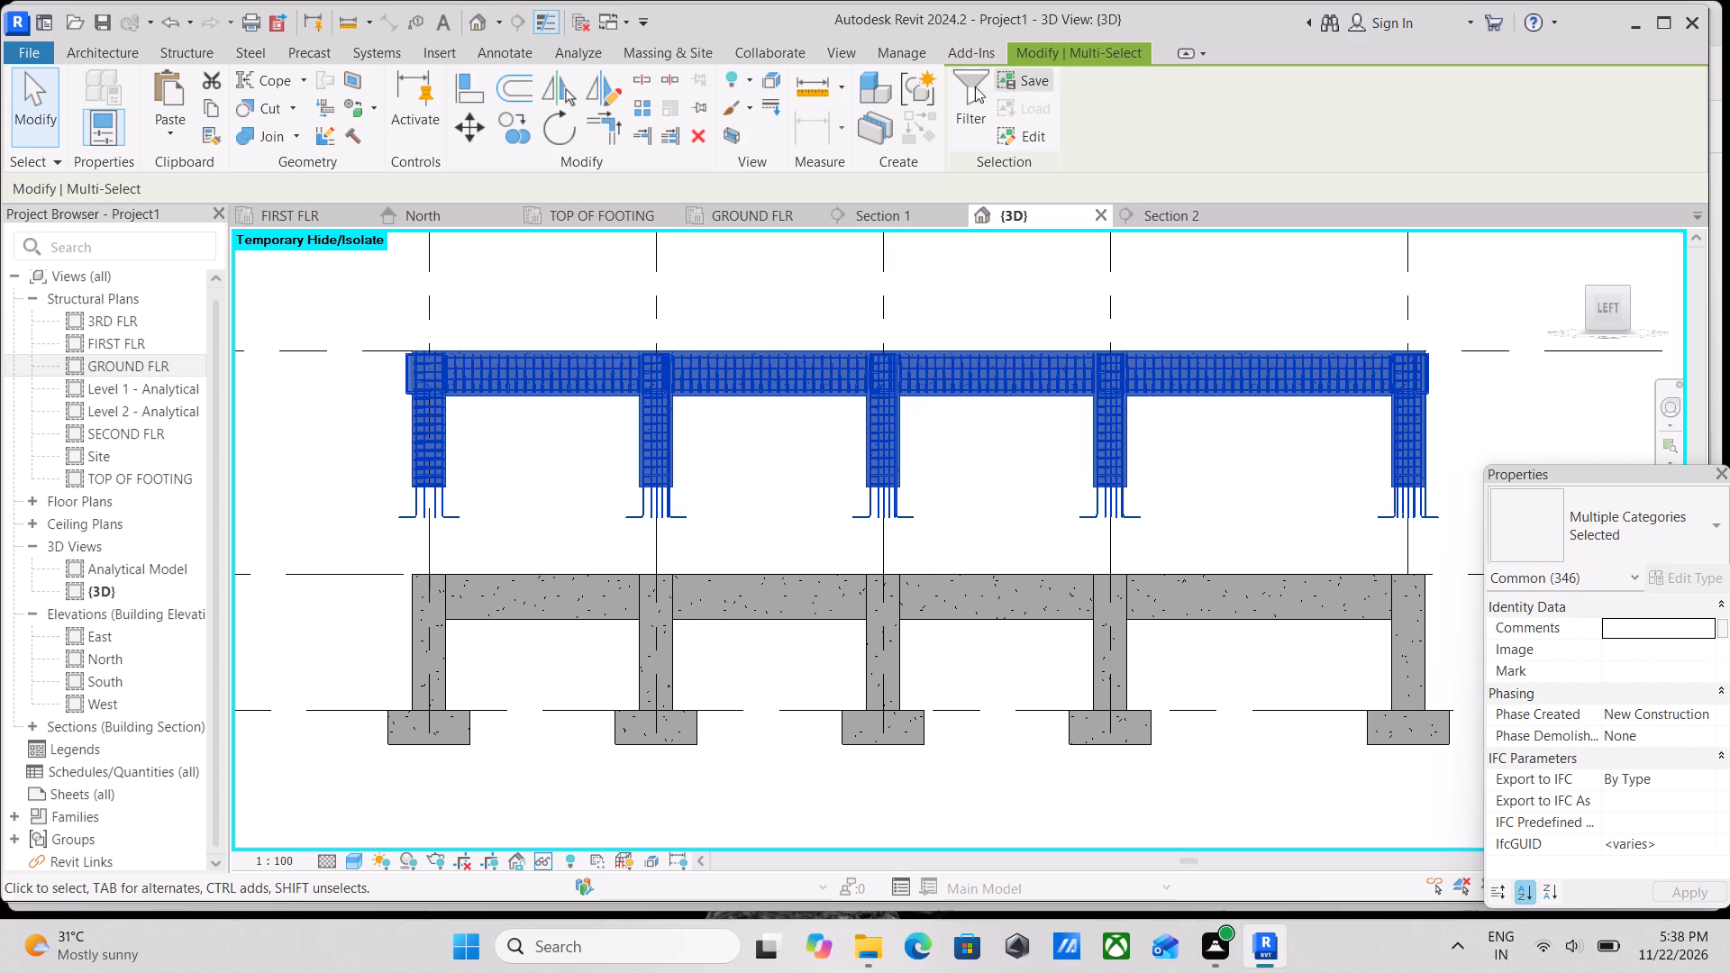
click(957, 101)
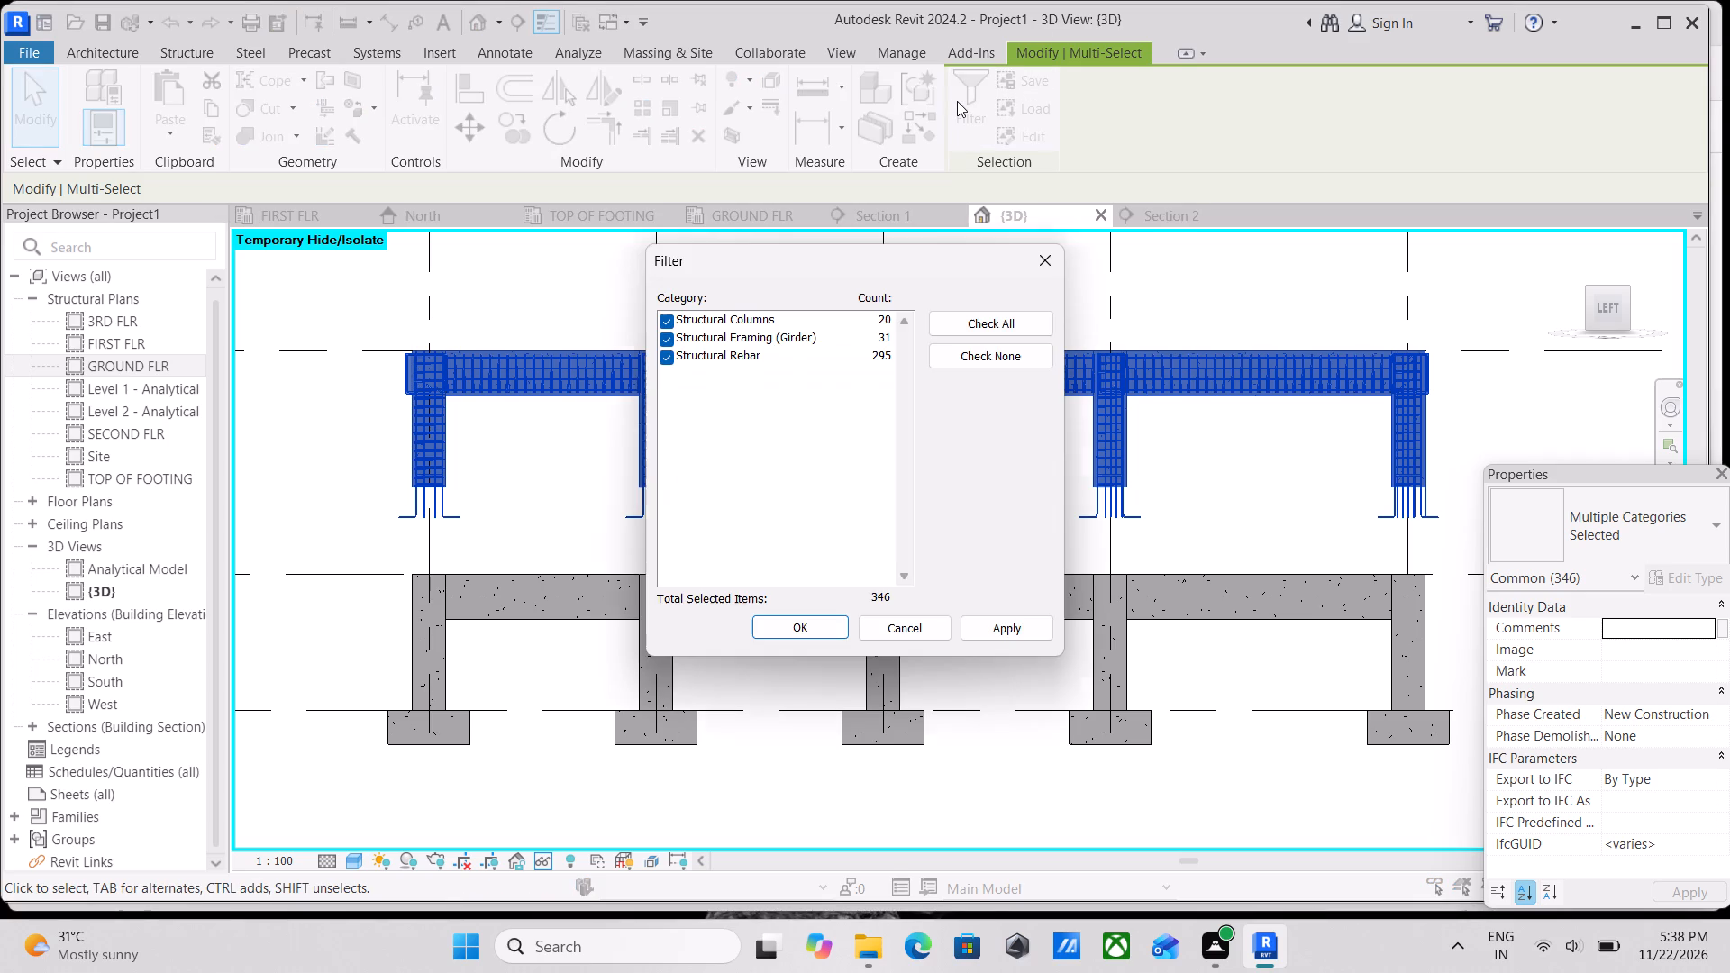
click(664, 342)
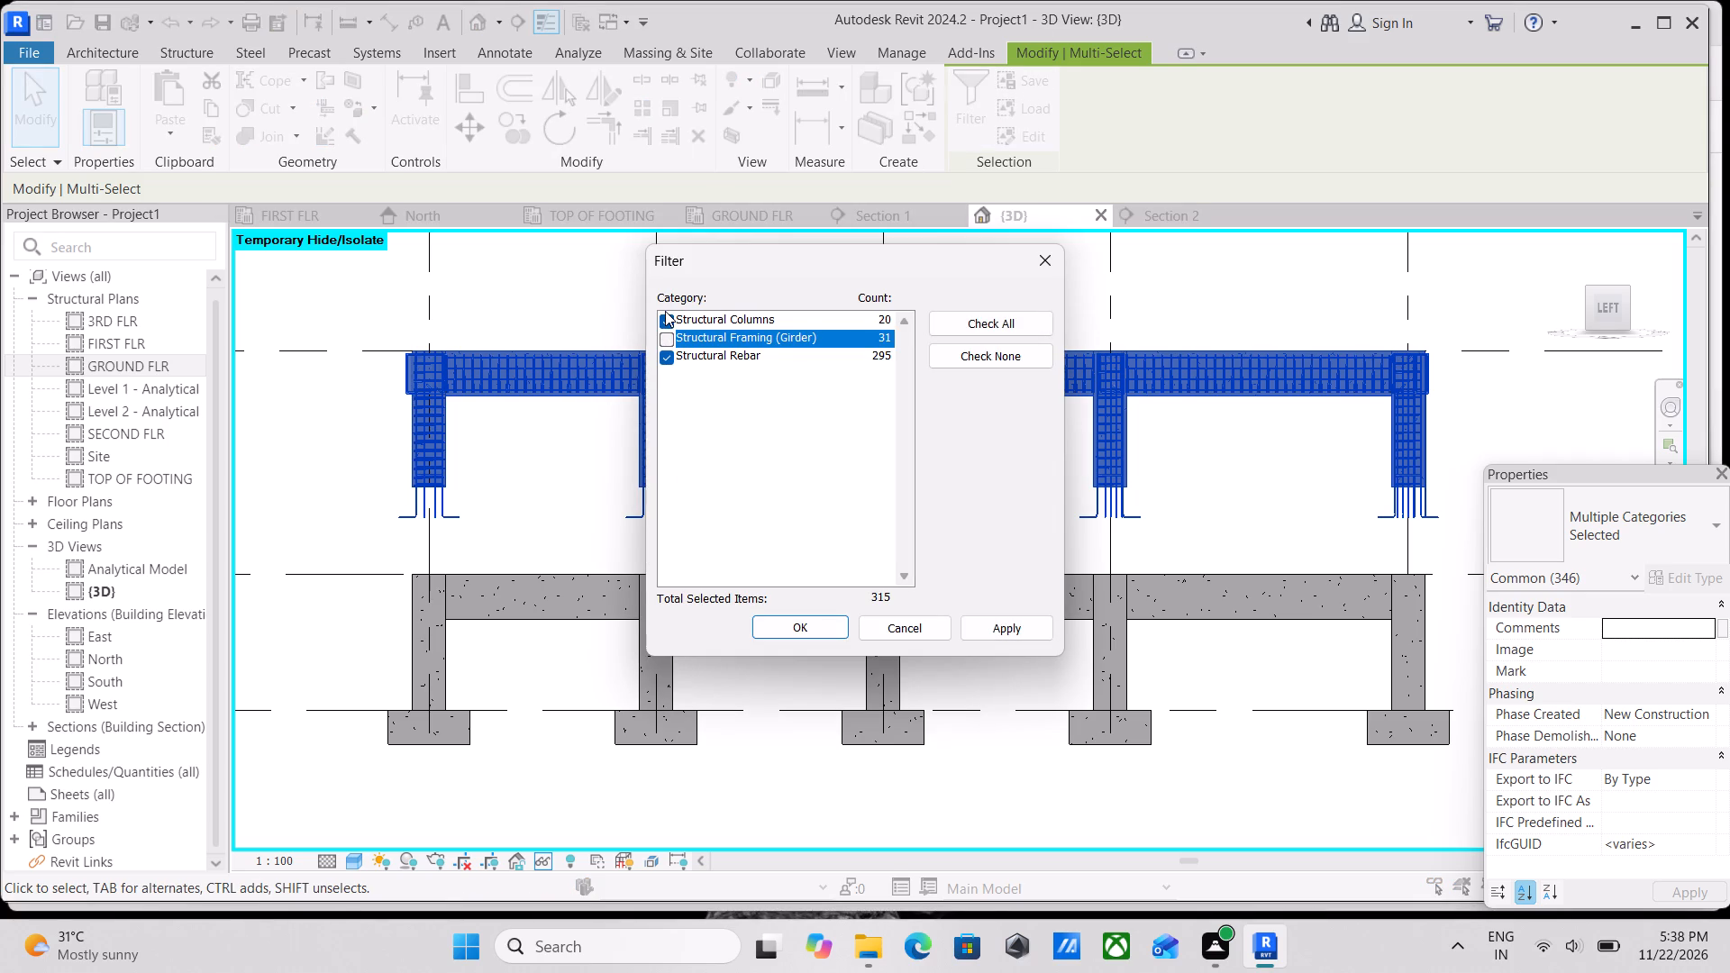
click(666, 314)
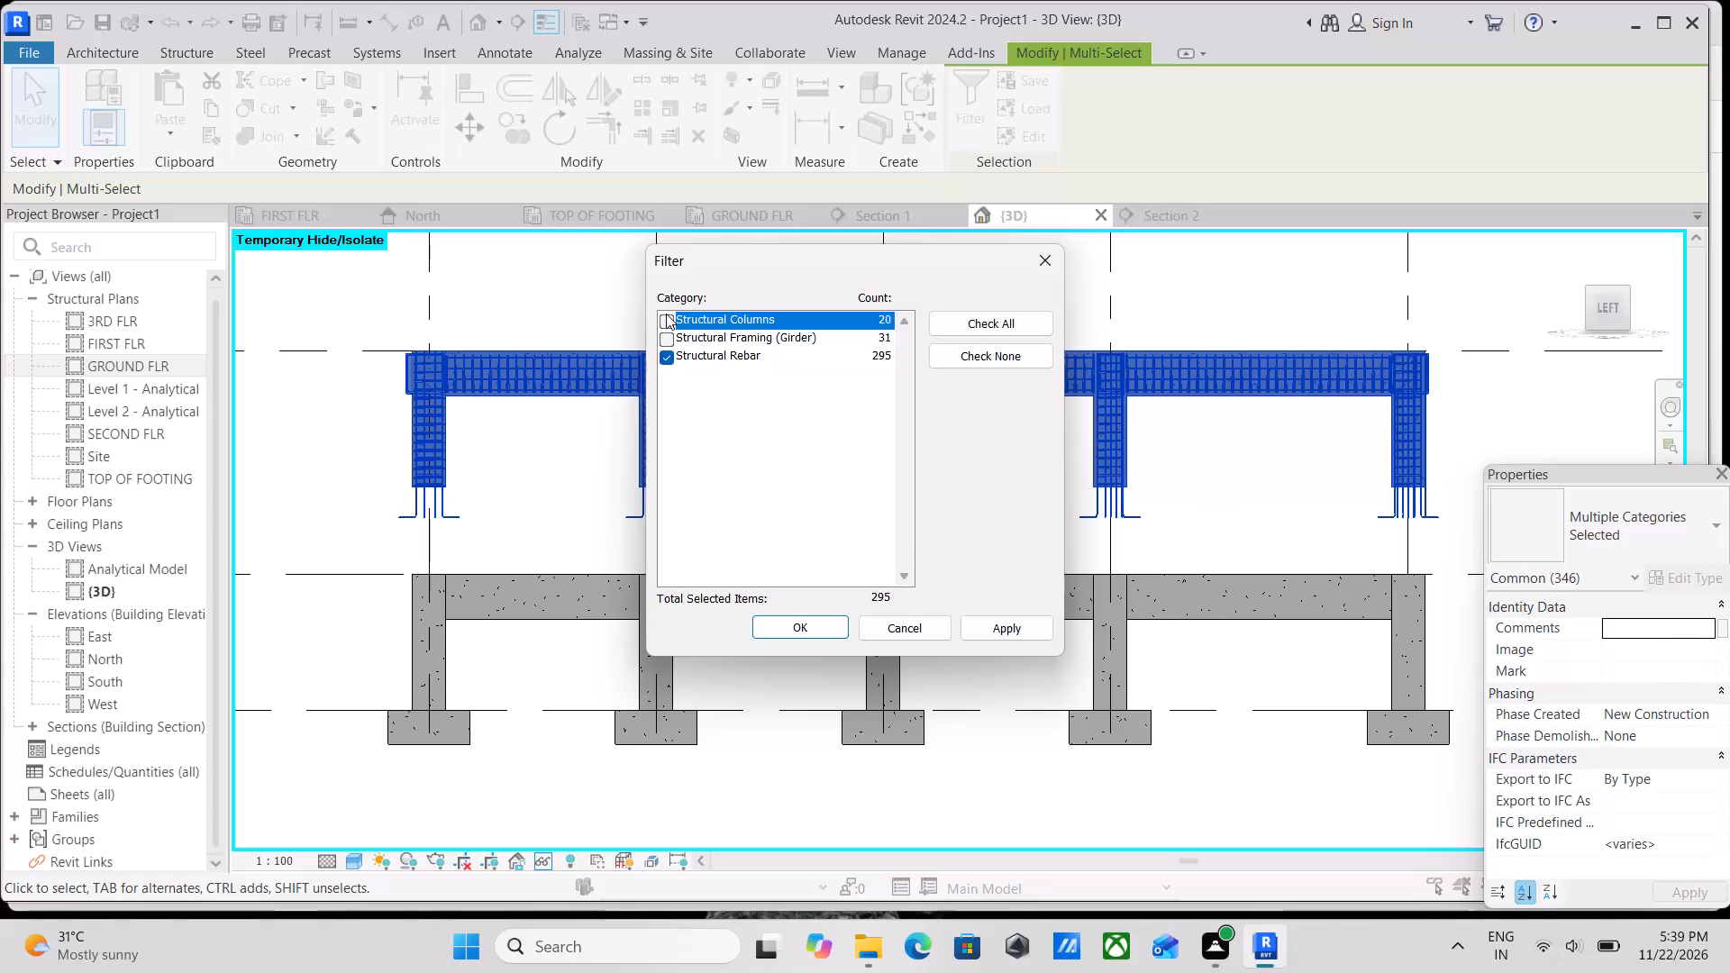
click(1015, 628)
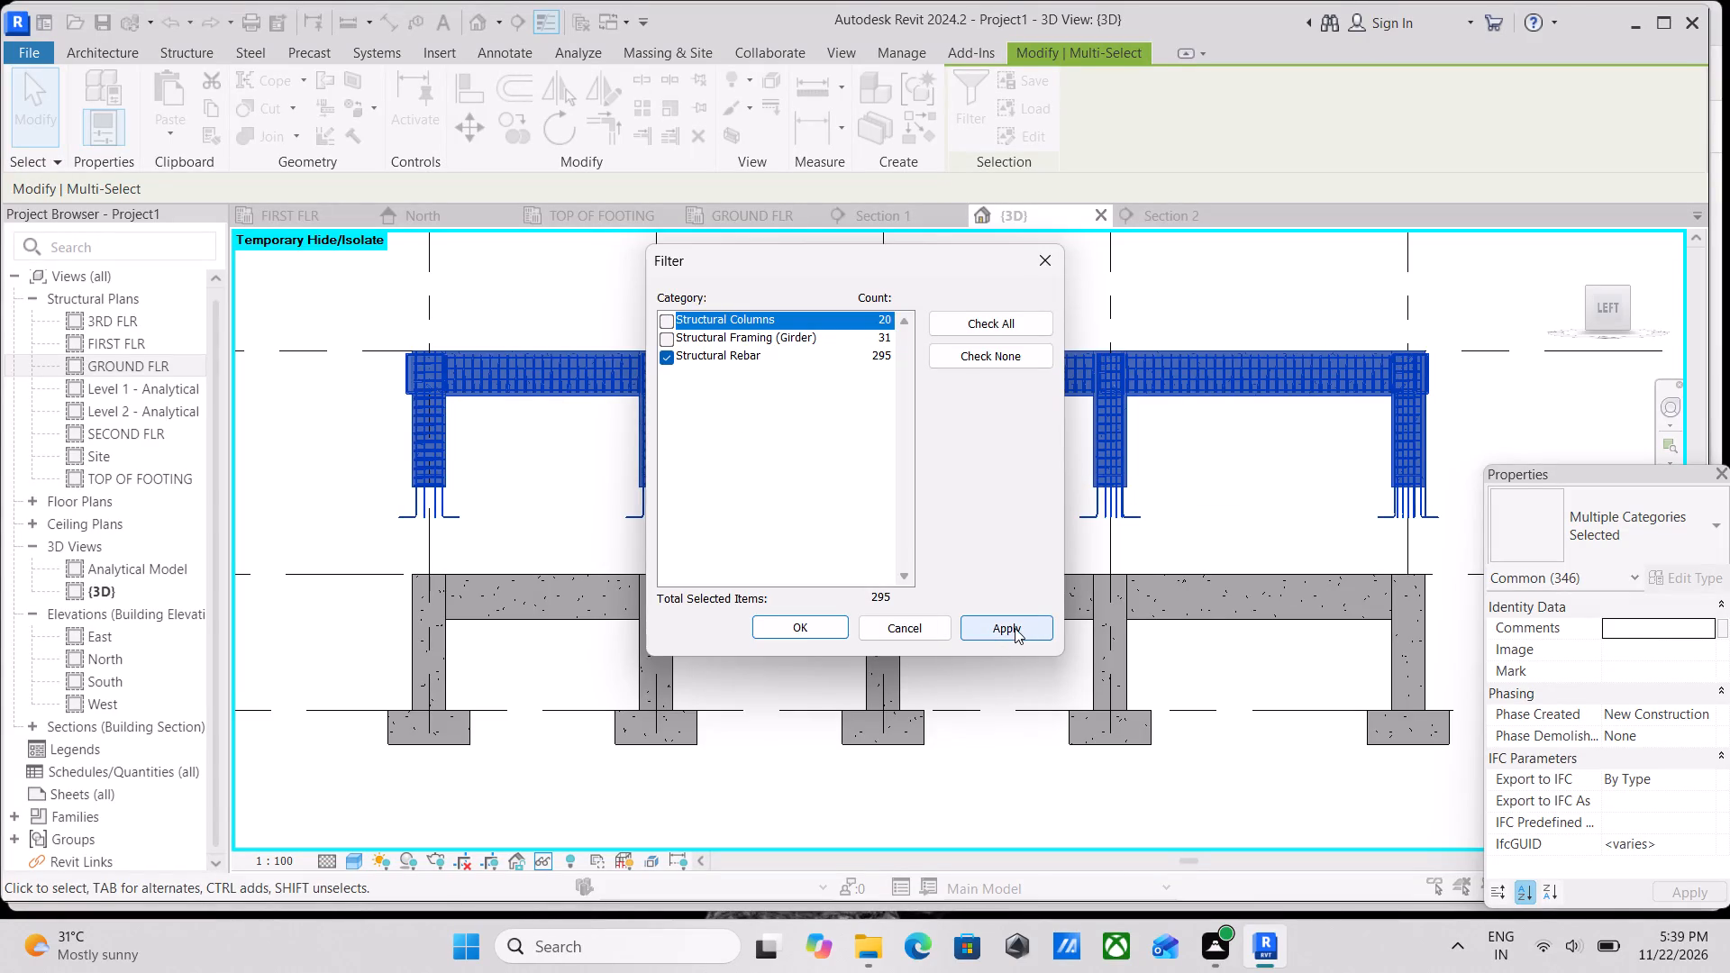
click(790, 625)
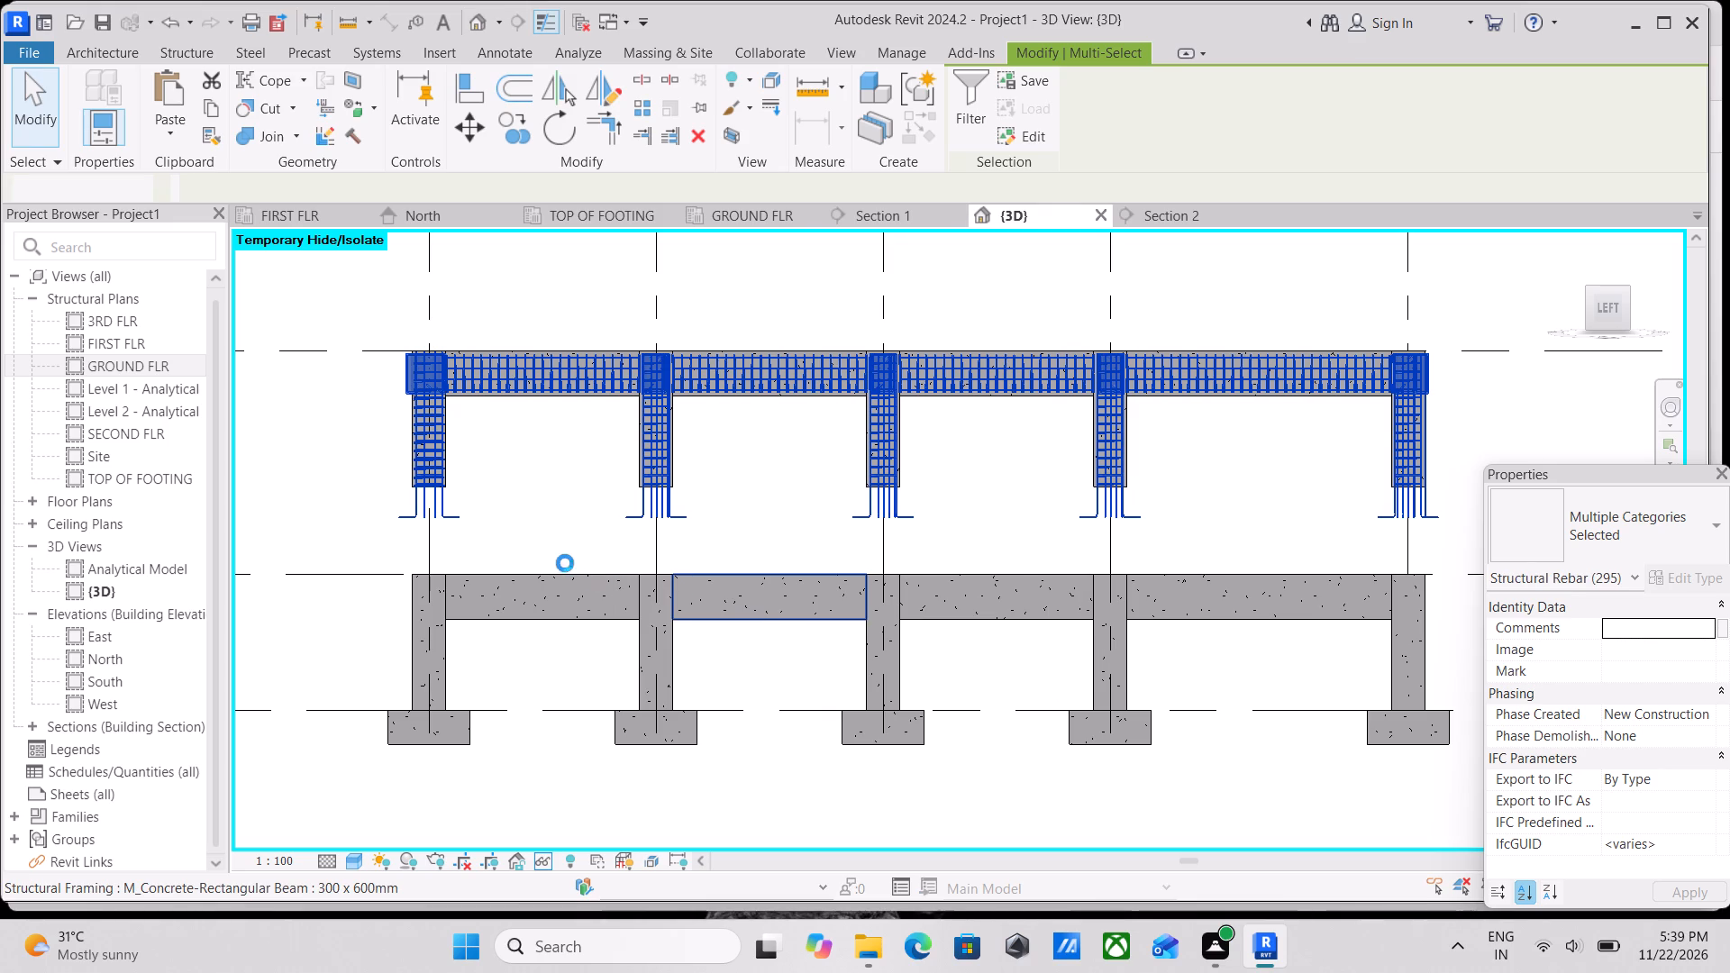
right_click(536, 482)
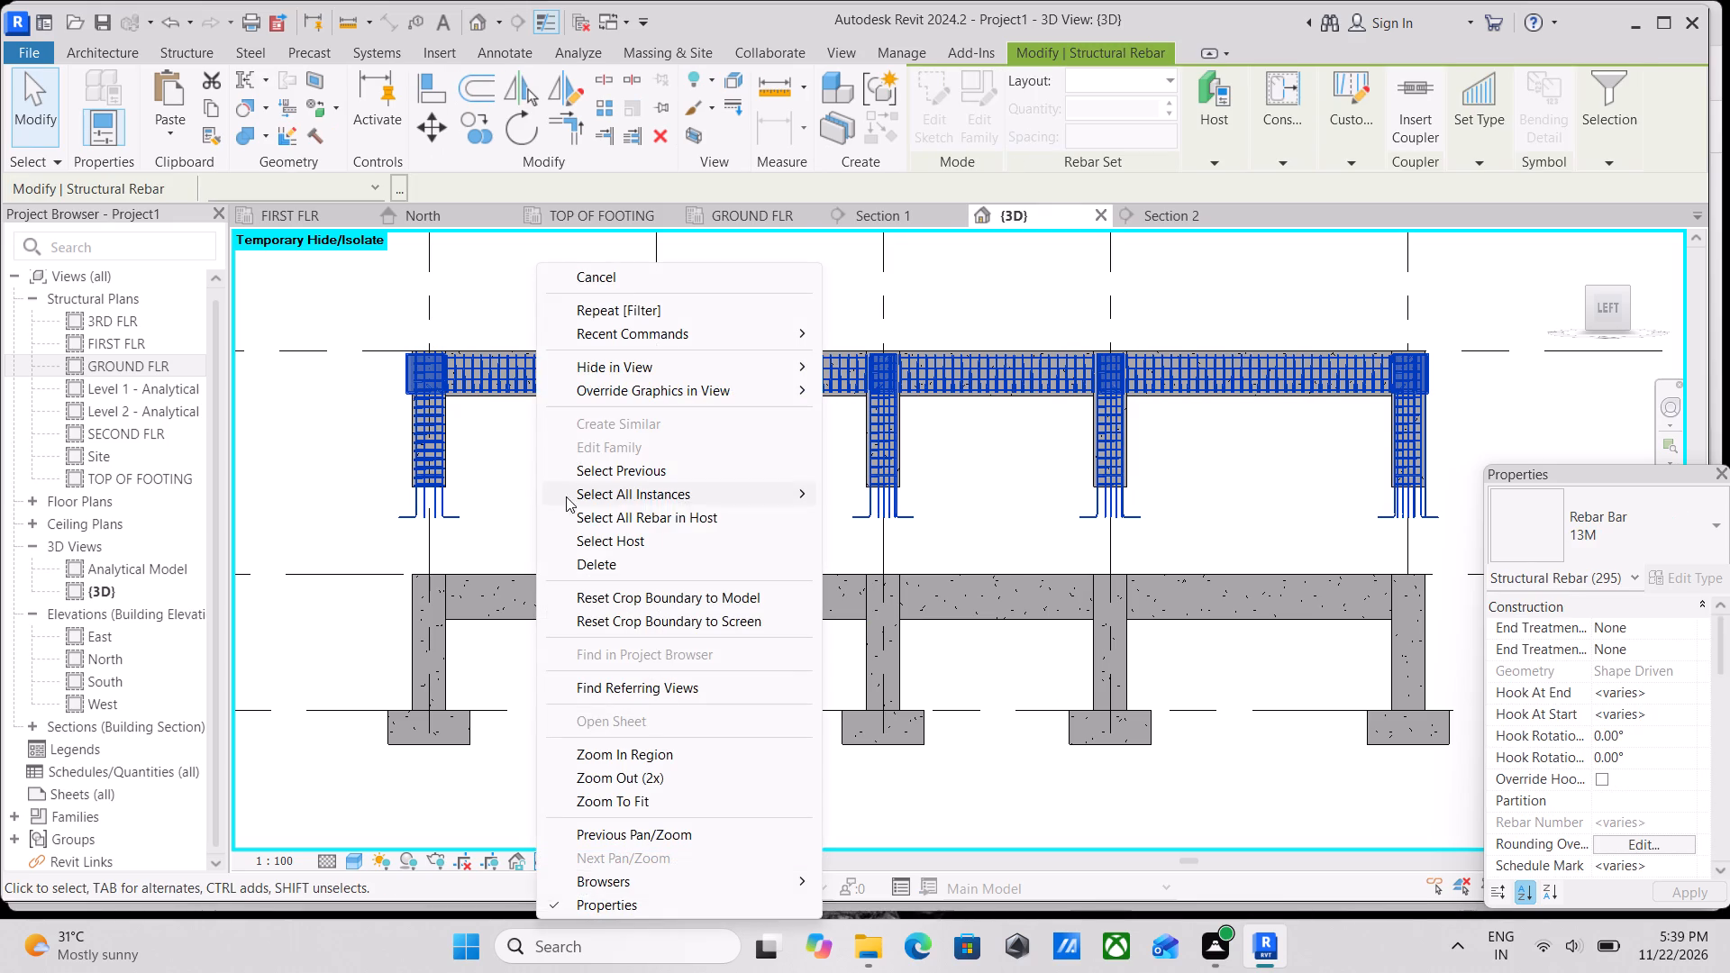
click(600, 562)
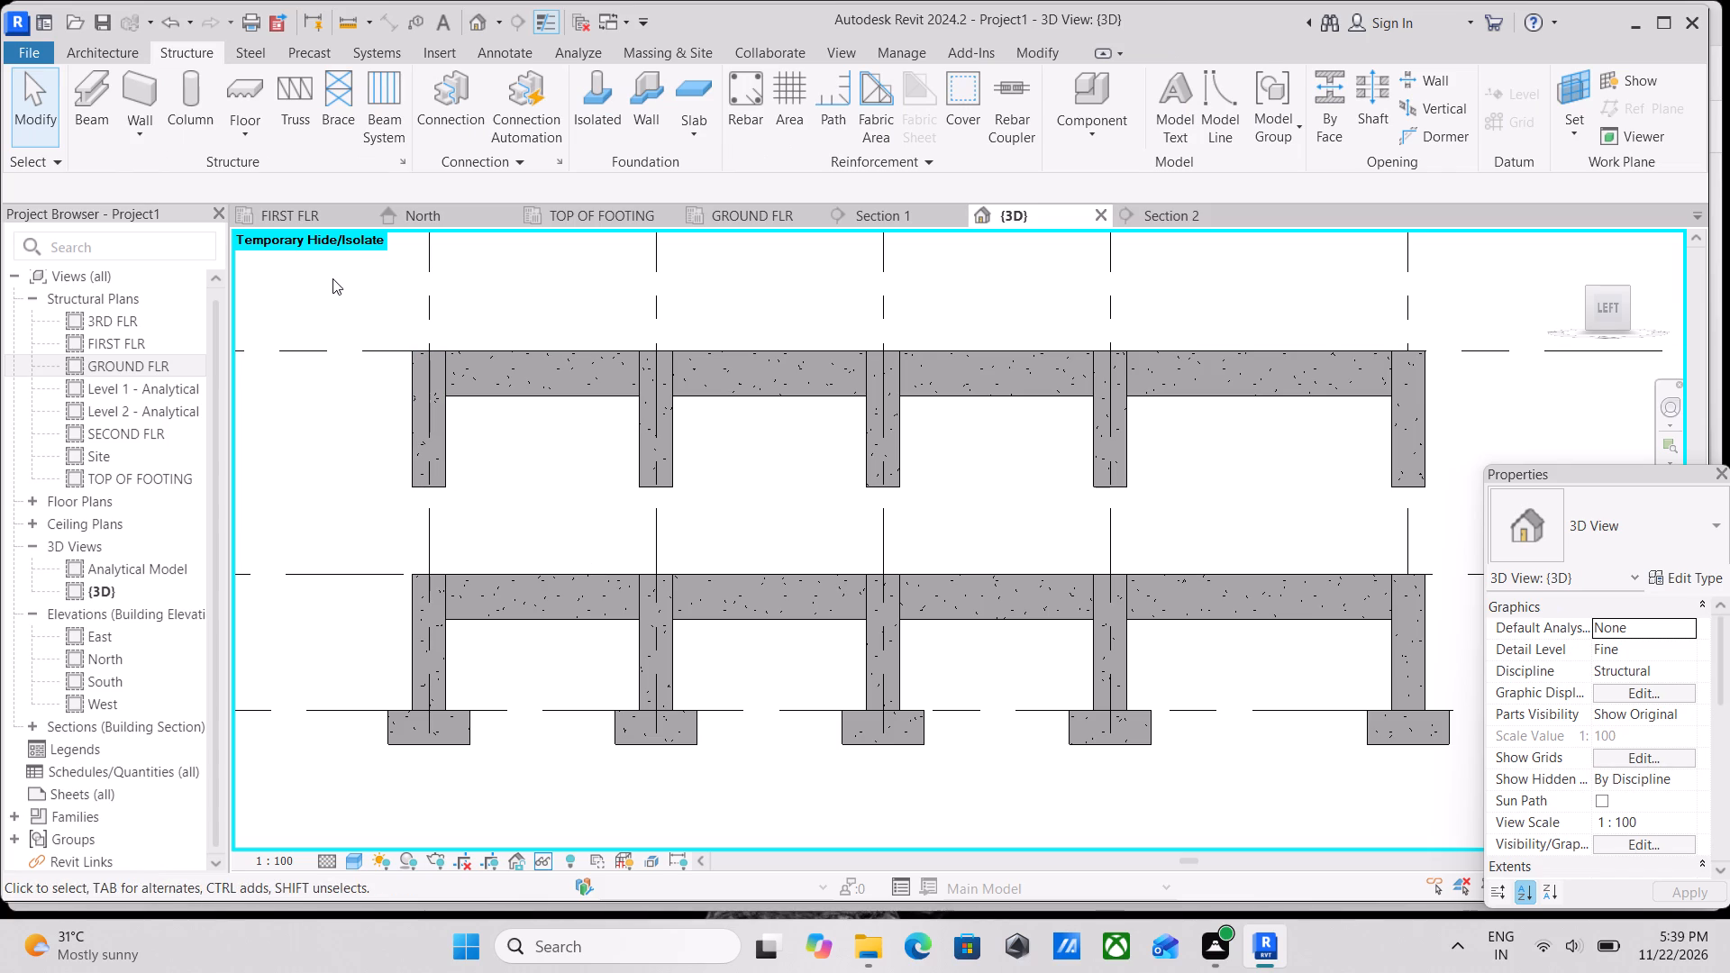
Set the Base Offset of all the pasted 300 x 450 mm columns below FIRST FLR to 0, filtering the girders out of the selection.
drag(348, 278, 429, 357)
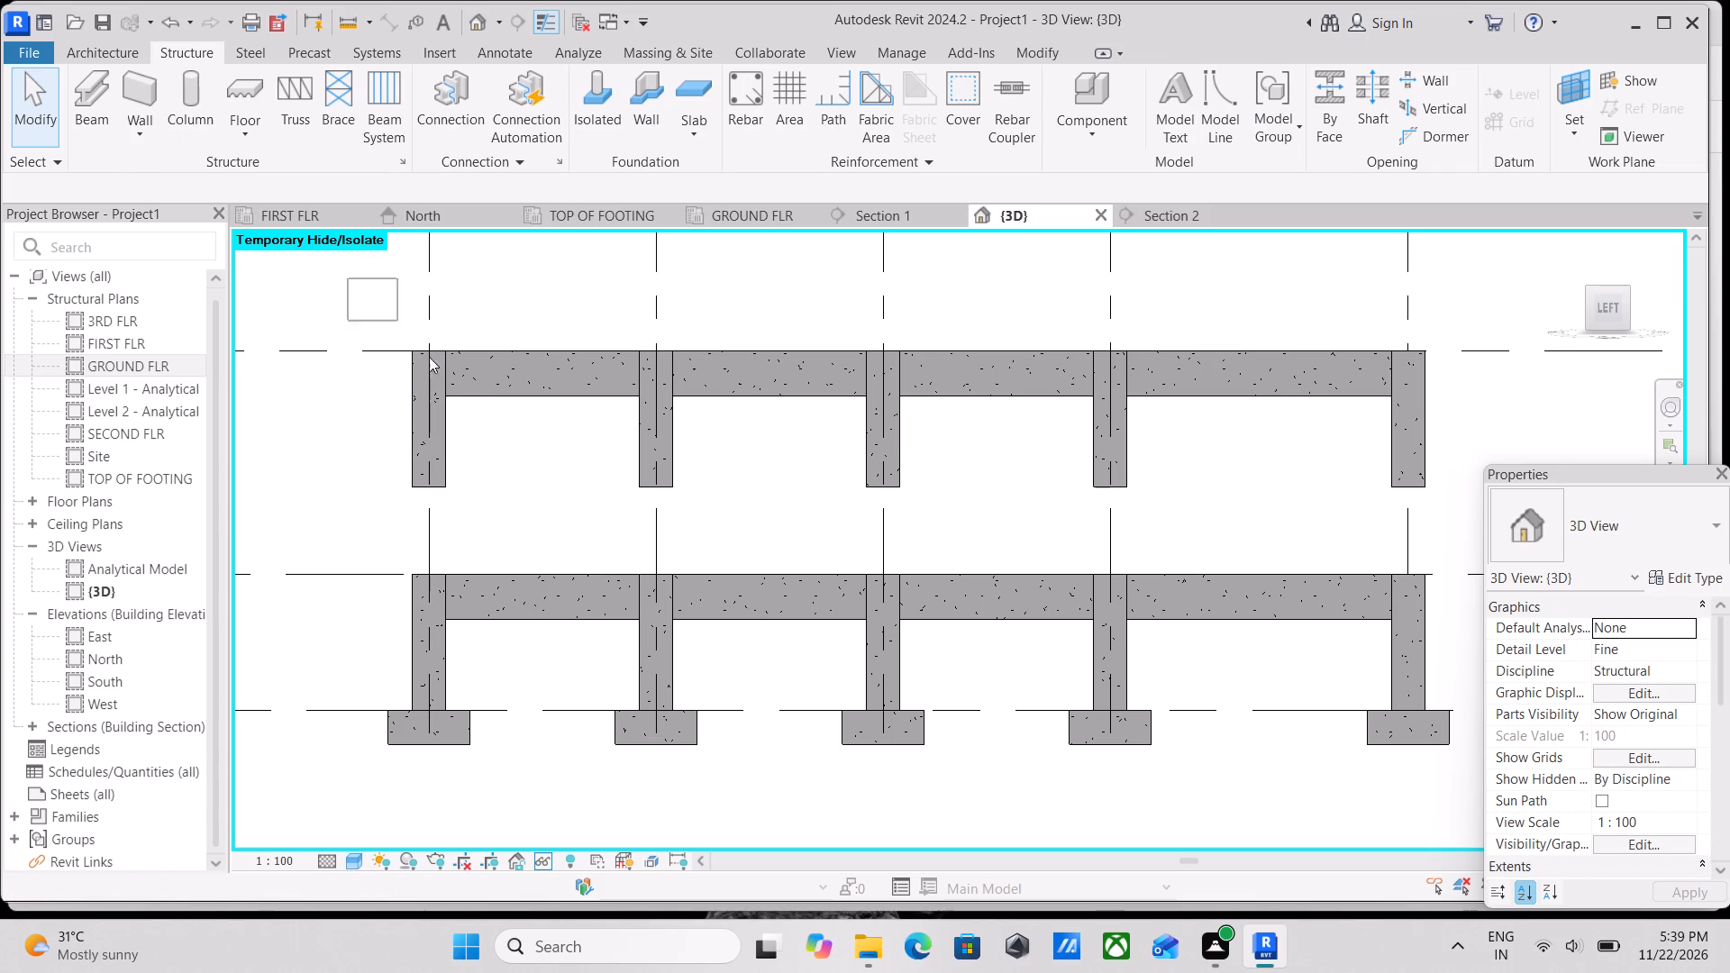
drag(429, 357, 1421, 532)
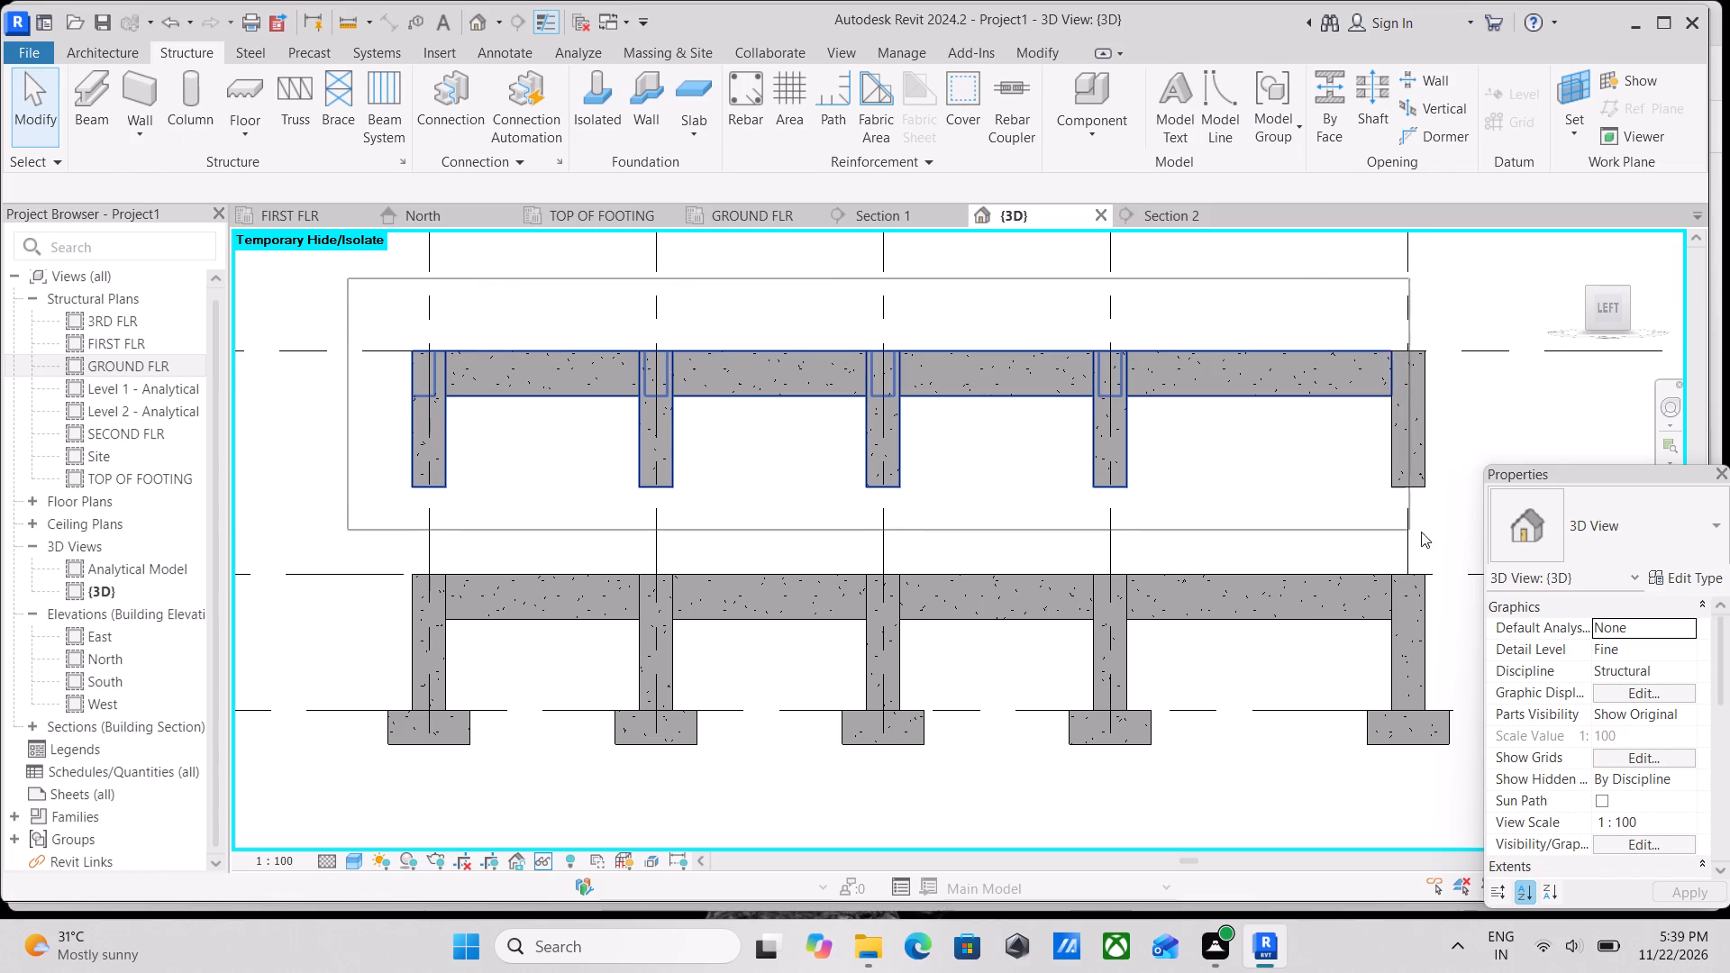
drag(1421, 532, 1434, 534)
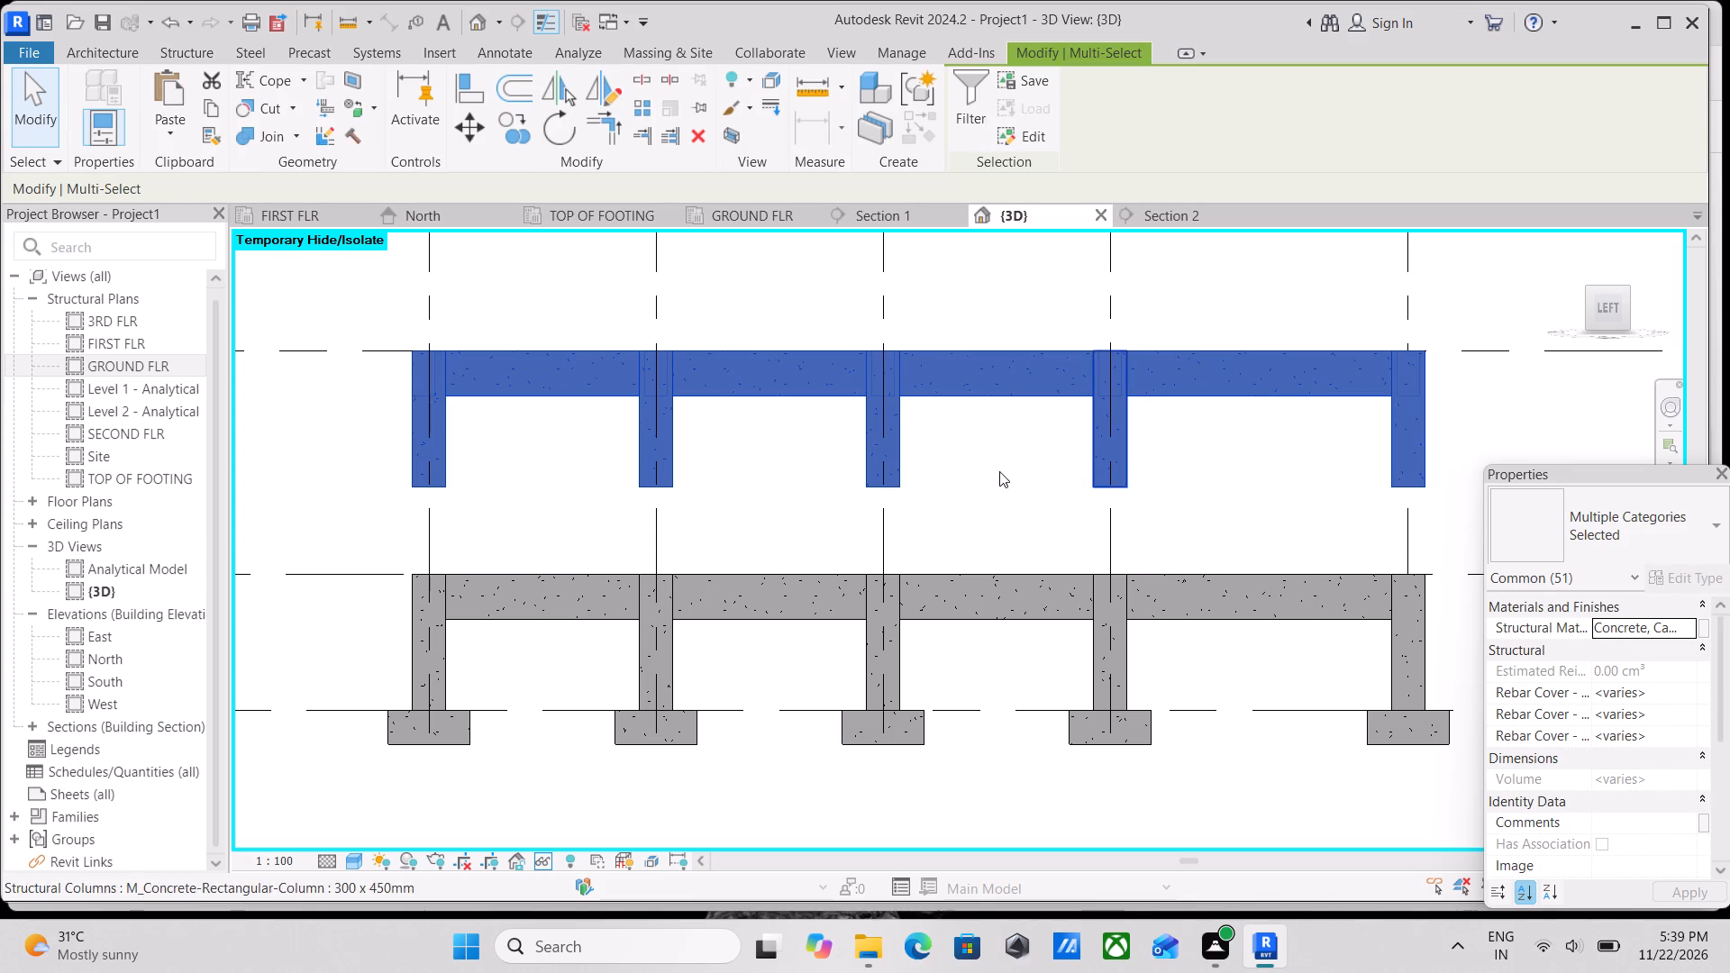
click(967, 114)
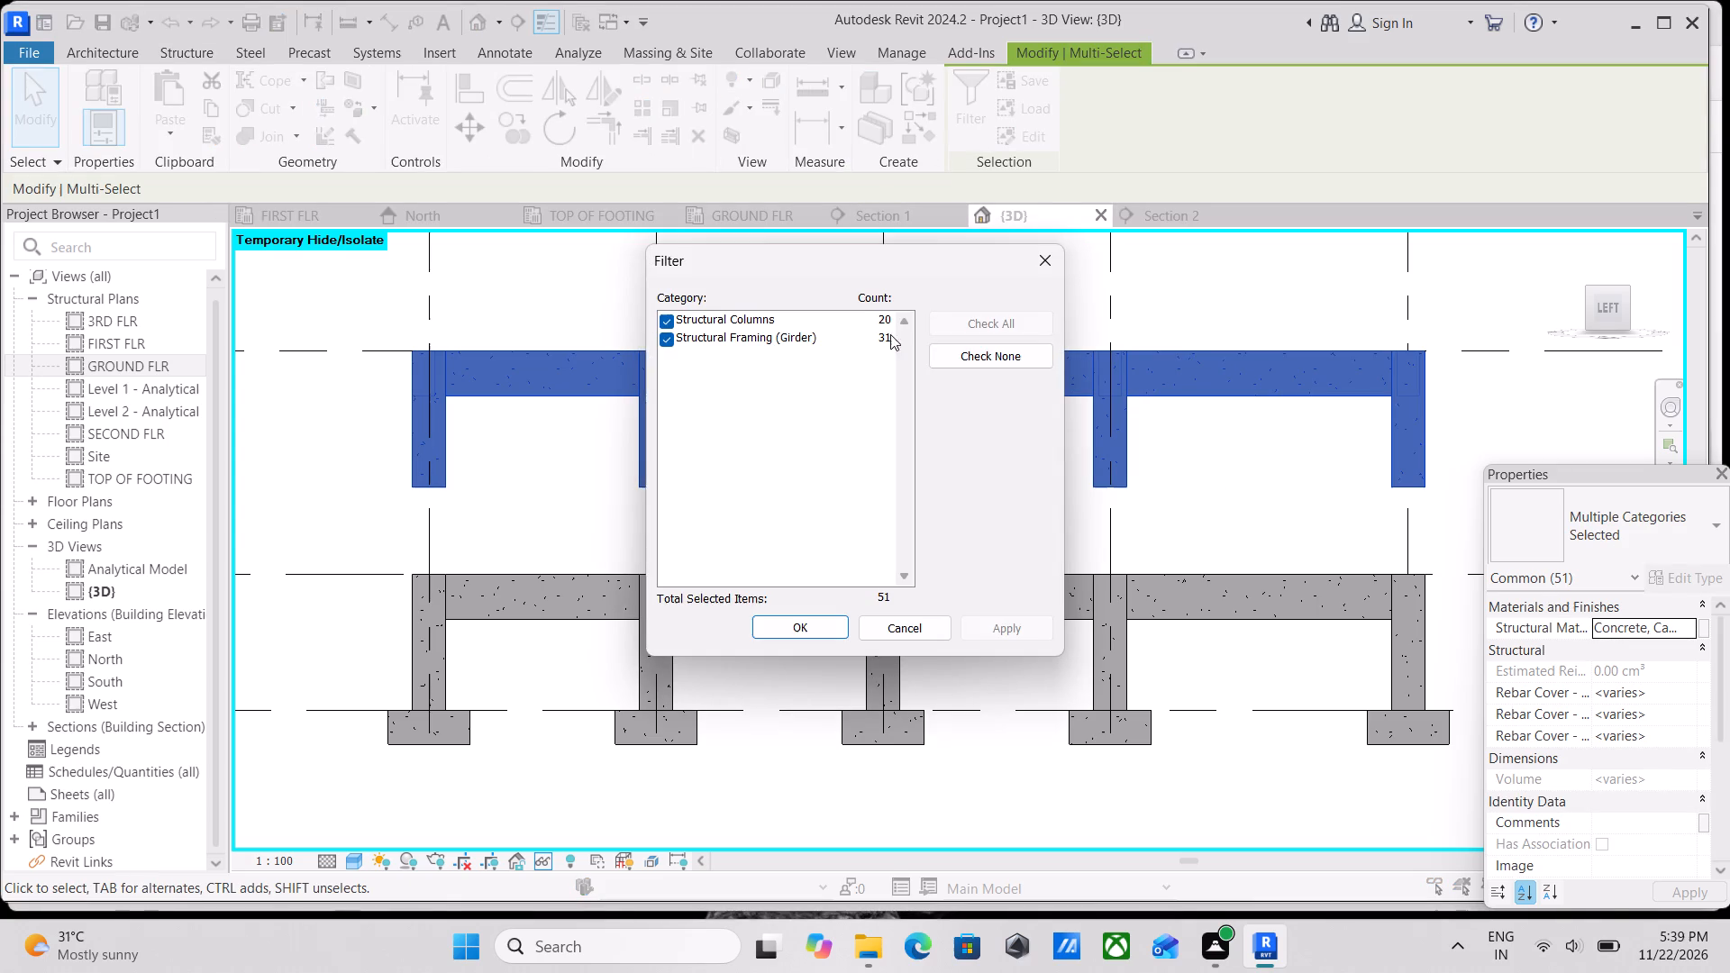
click(666, 336)
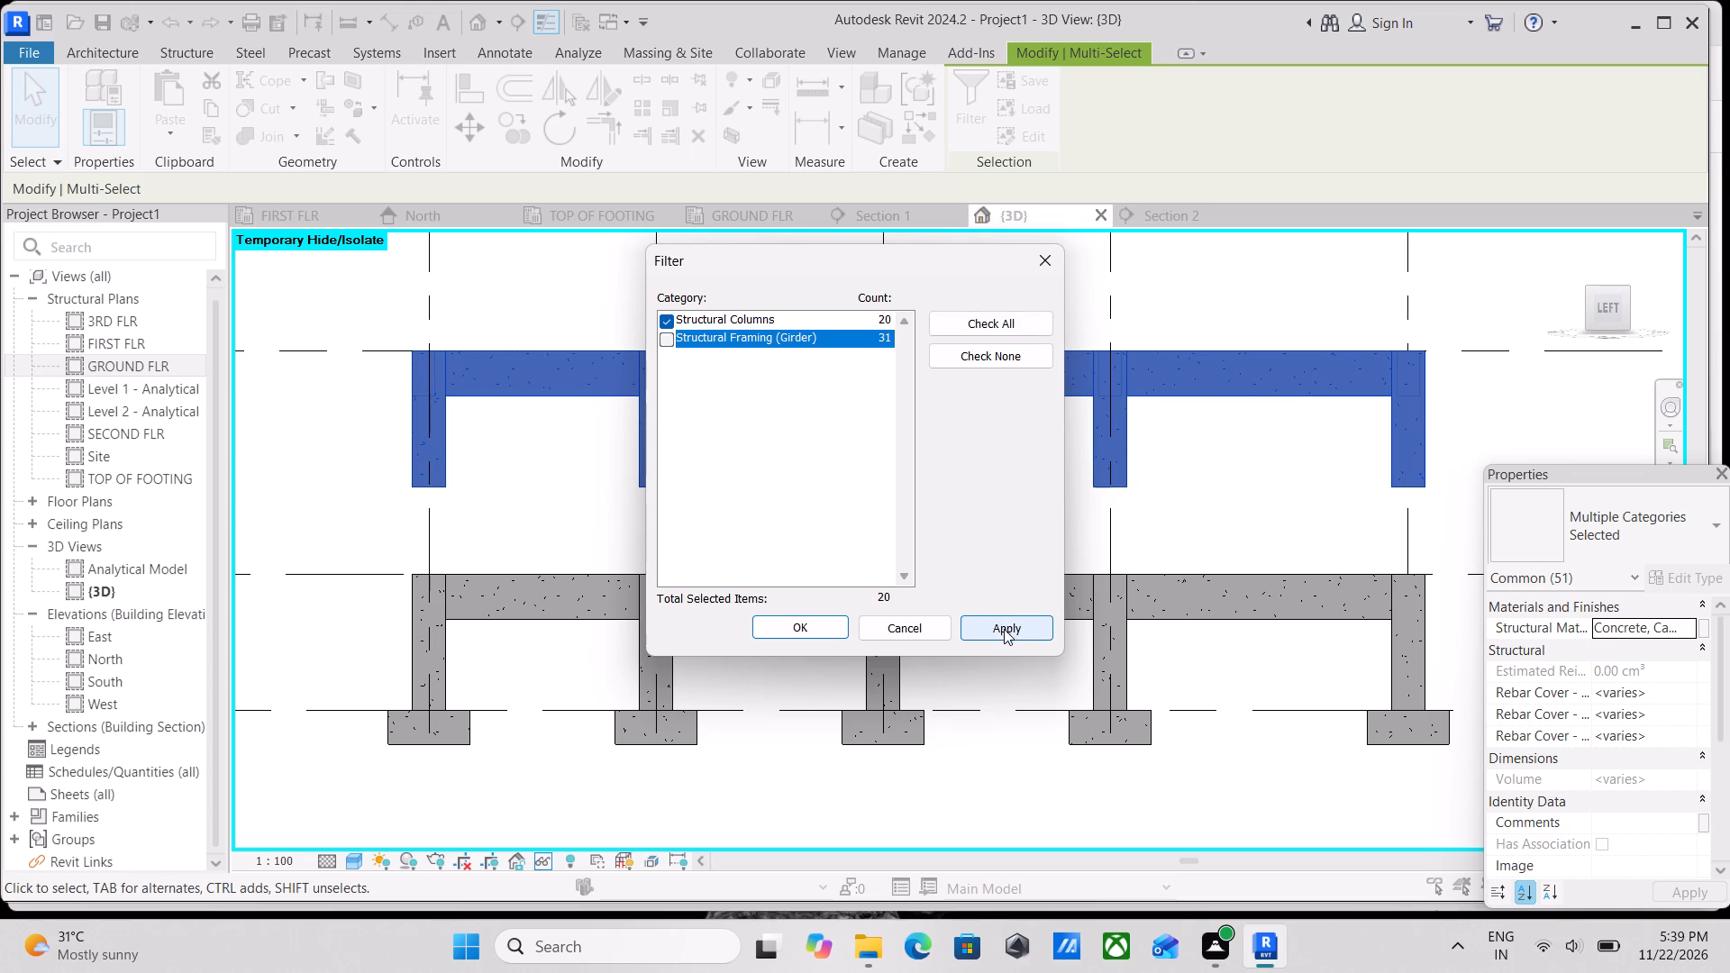
click(1012, 634)
click(729, 635)
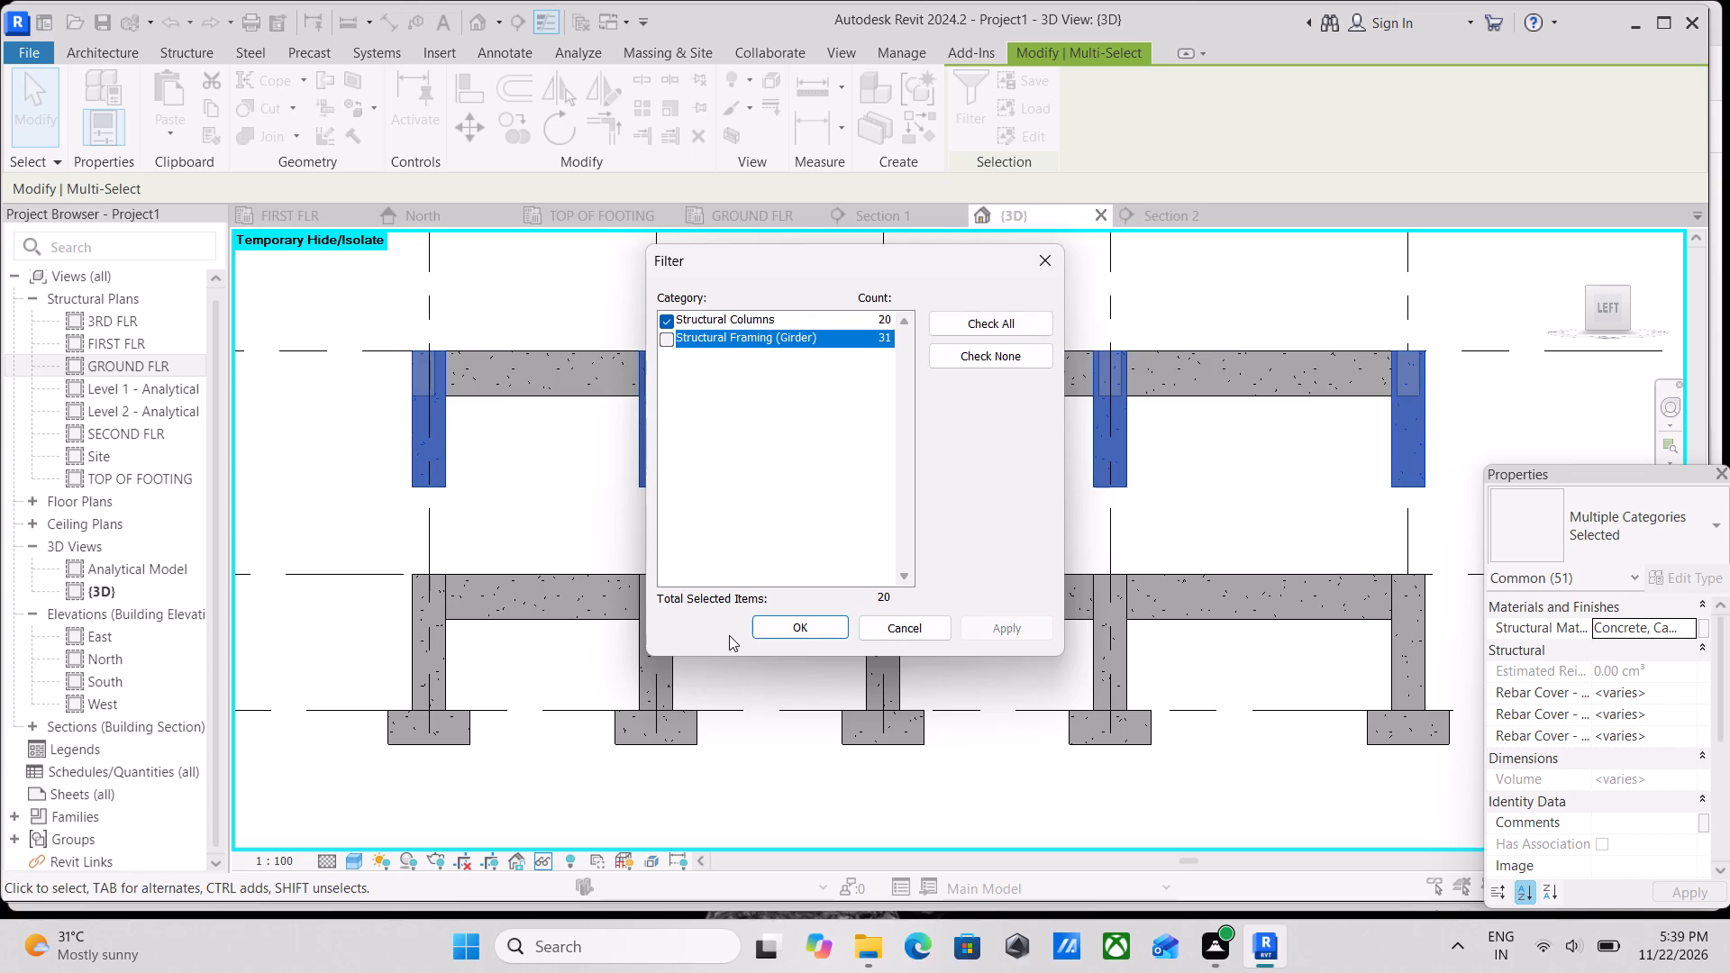
click(769, 624)
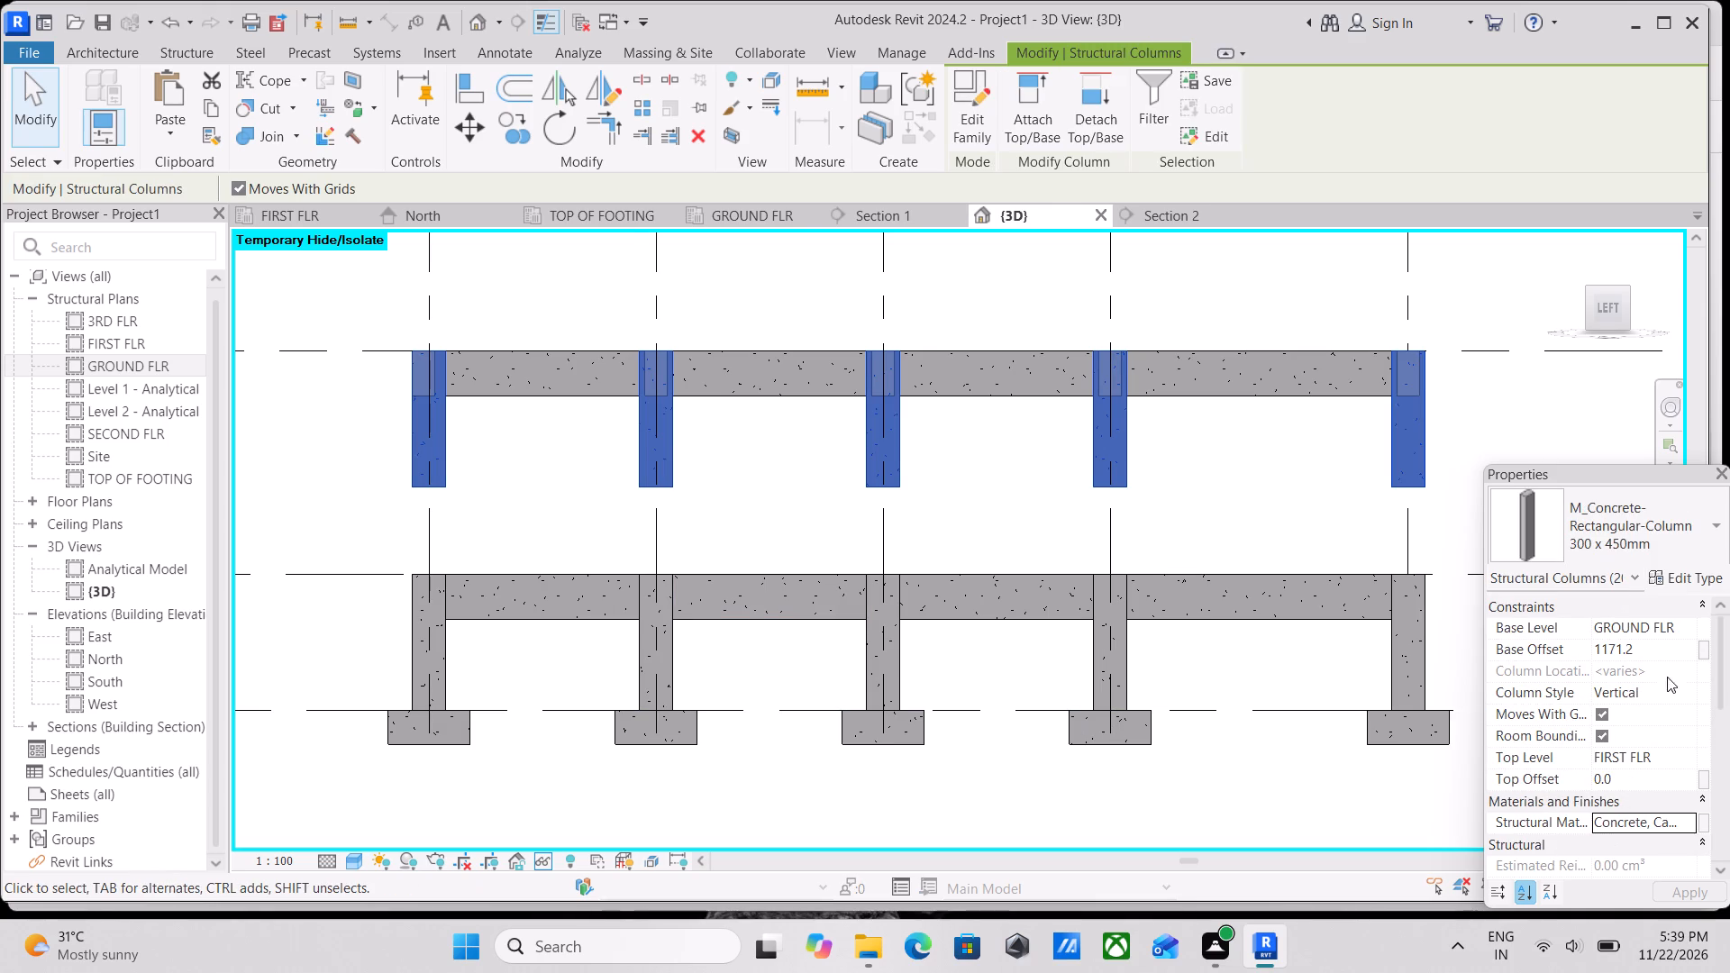
click(1671, 647)
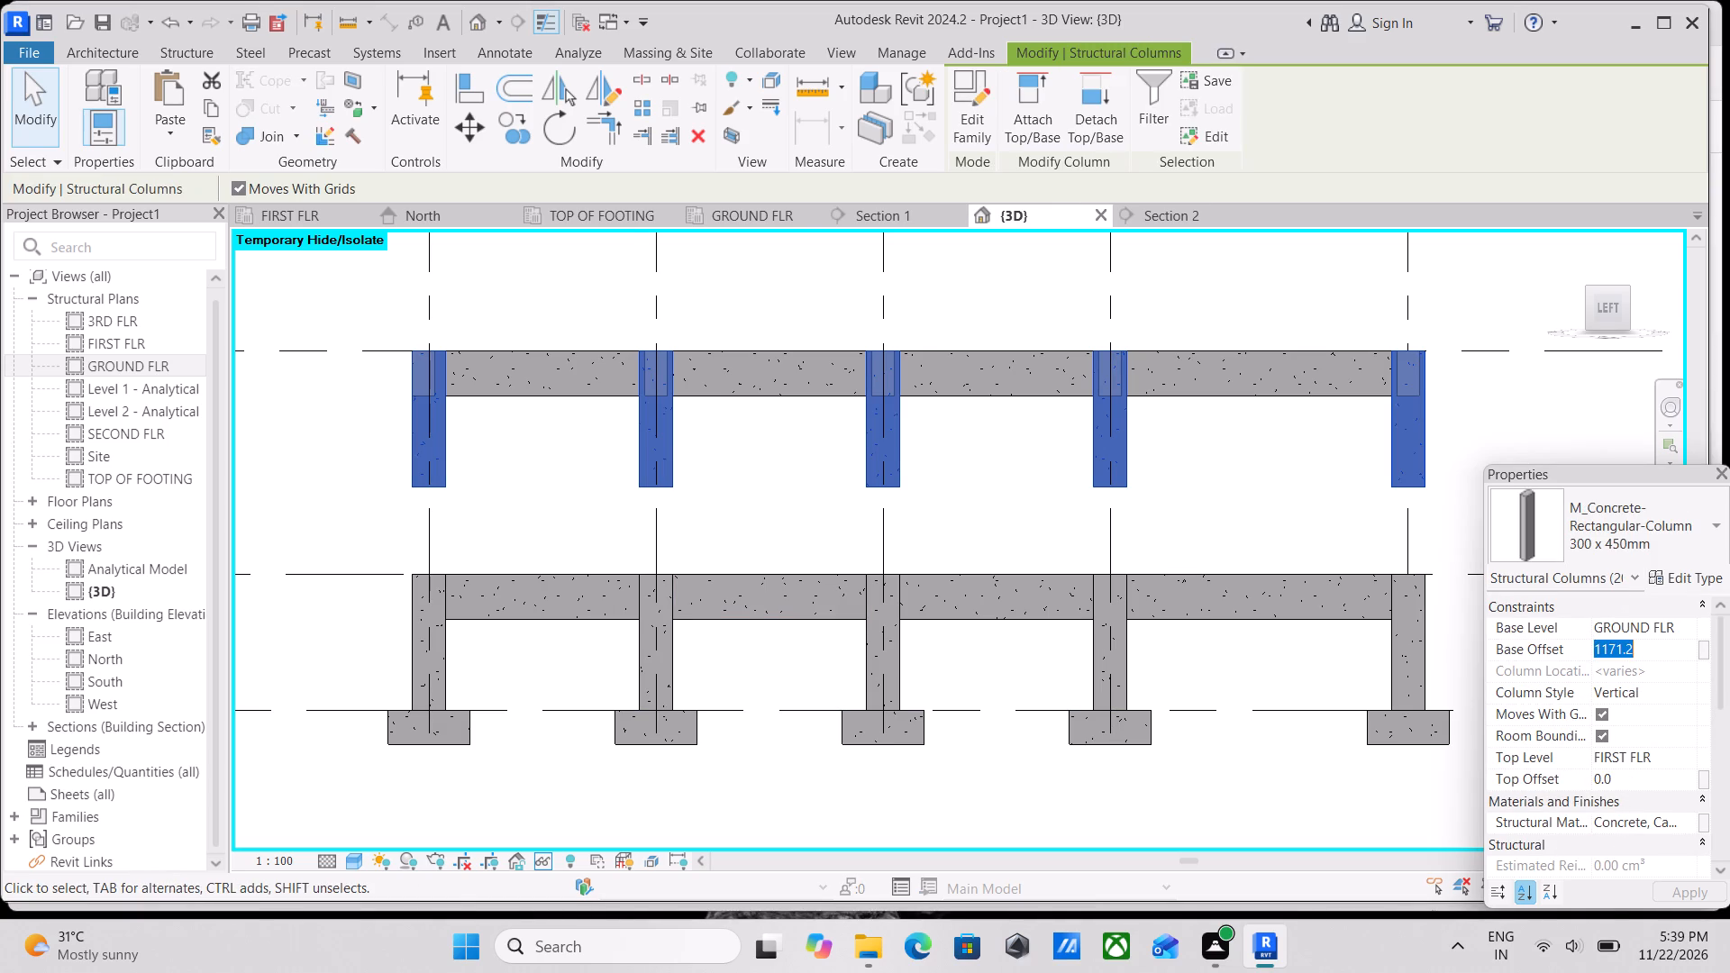
key(0)
key(Return)
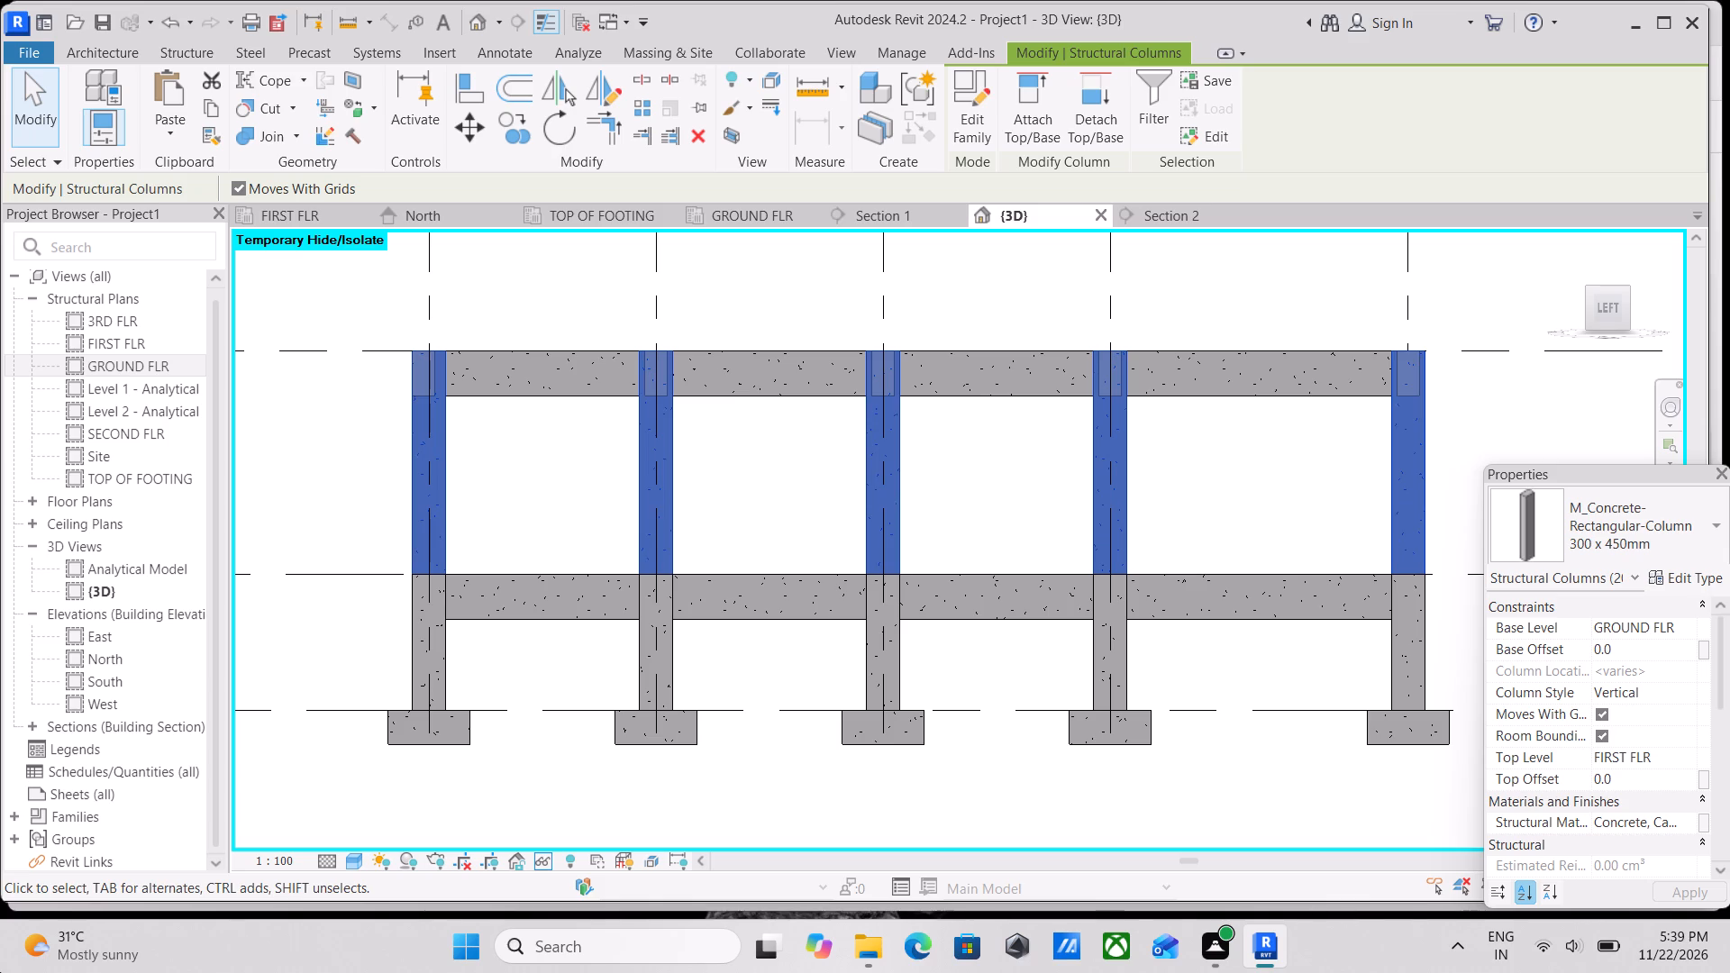
key(Escape)
scroll(160, 797, down, 1)
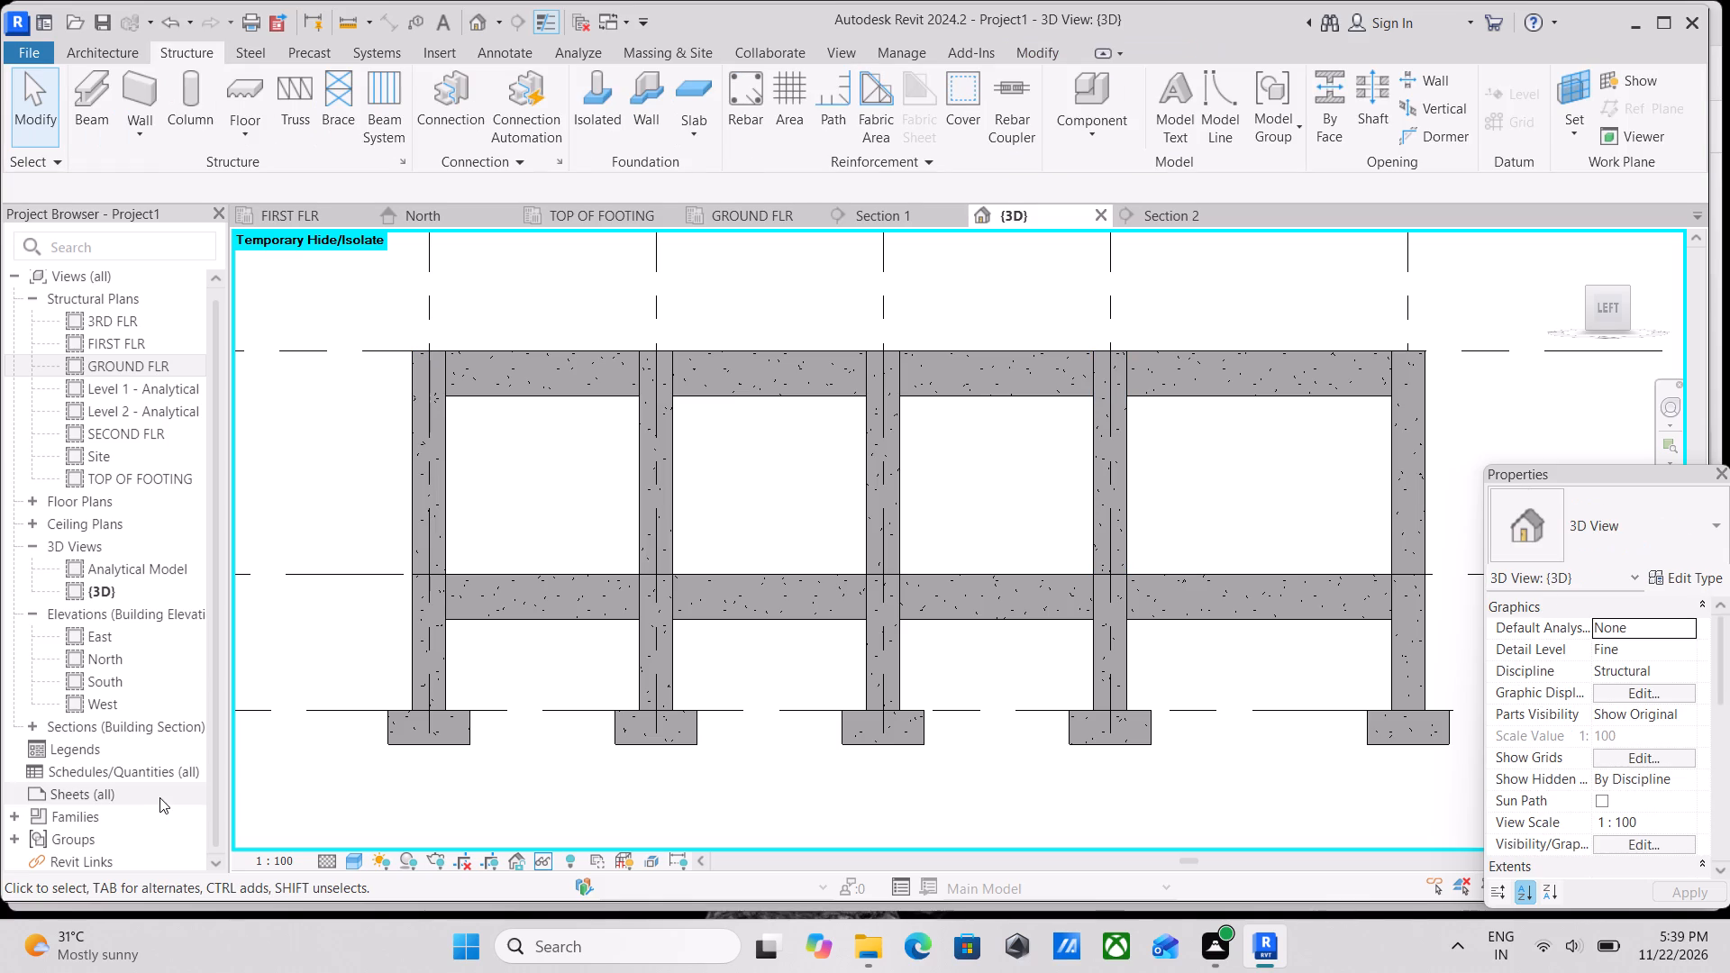
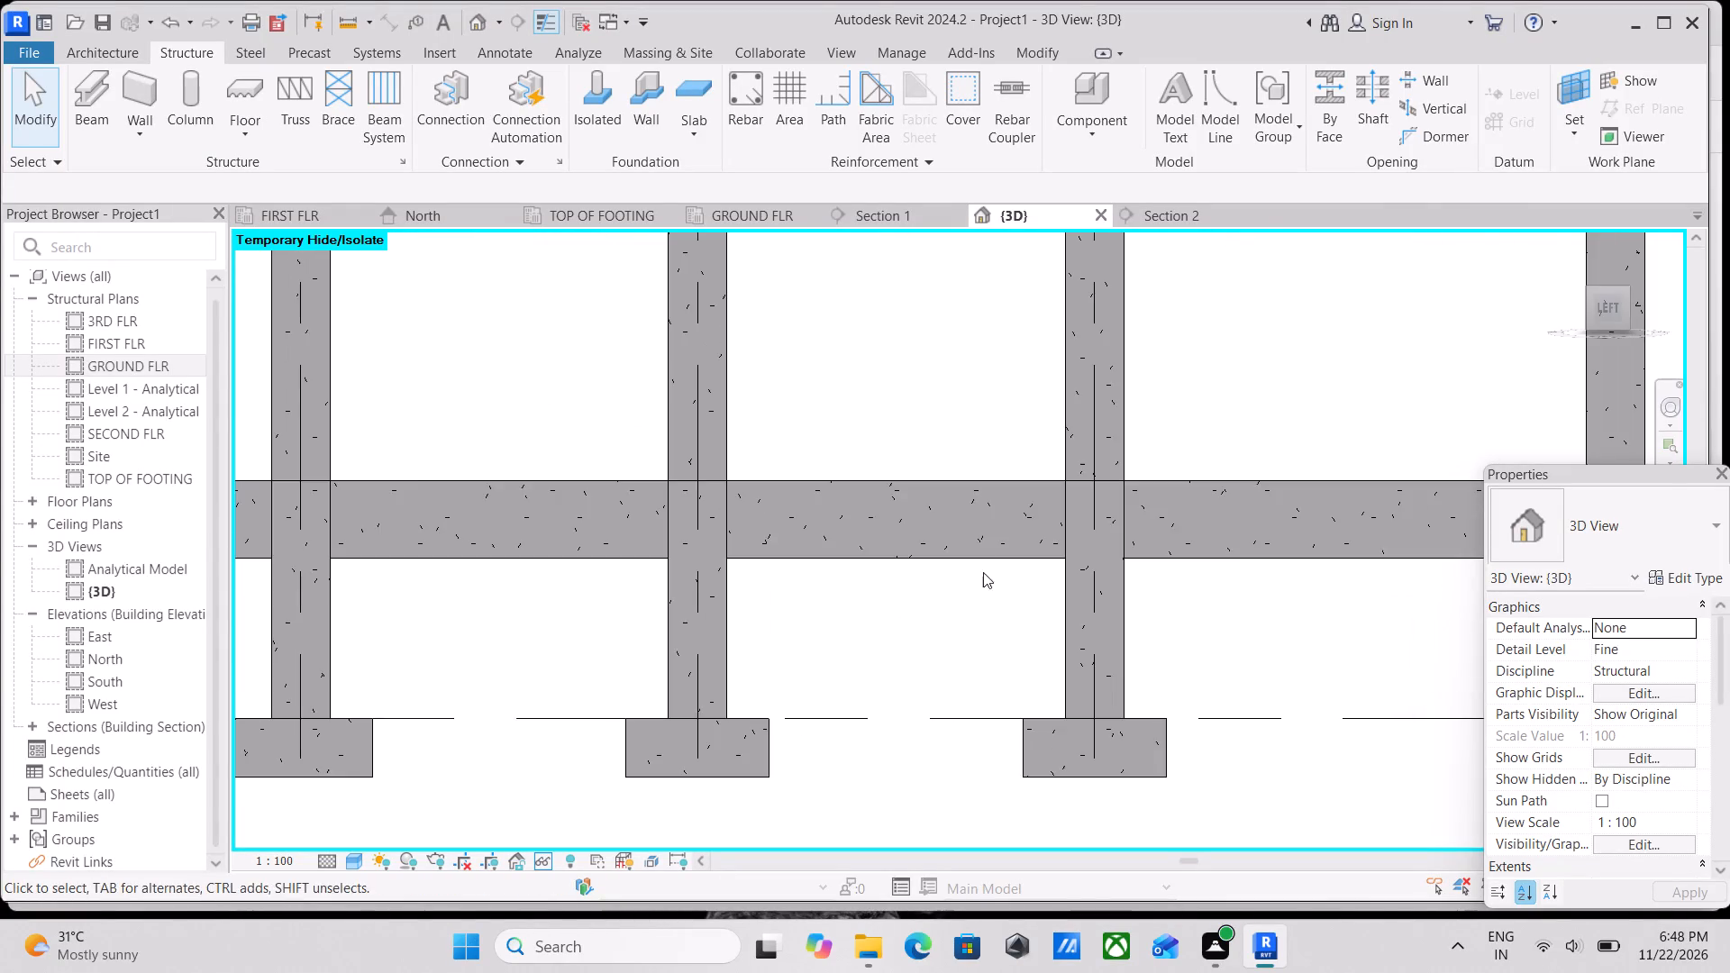
Examine the copied concrete frame in 3D from an oblique angle, covering its beams, columns and footings.
scroll(986, 561, down, 3)
shift+middle_drag(986, 561, 774, 691)
scroll(774, 691, up, 1)
scroll(809, 552, down, 3)
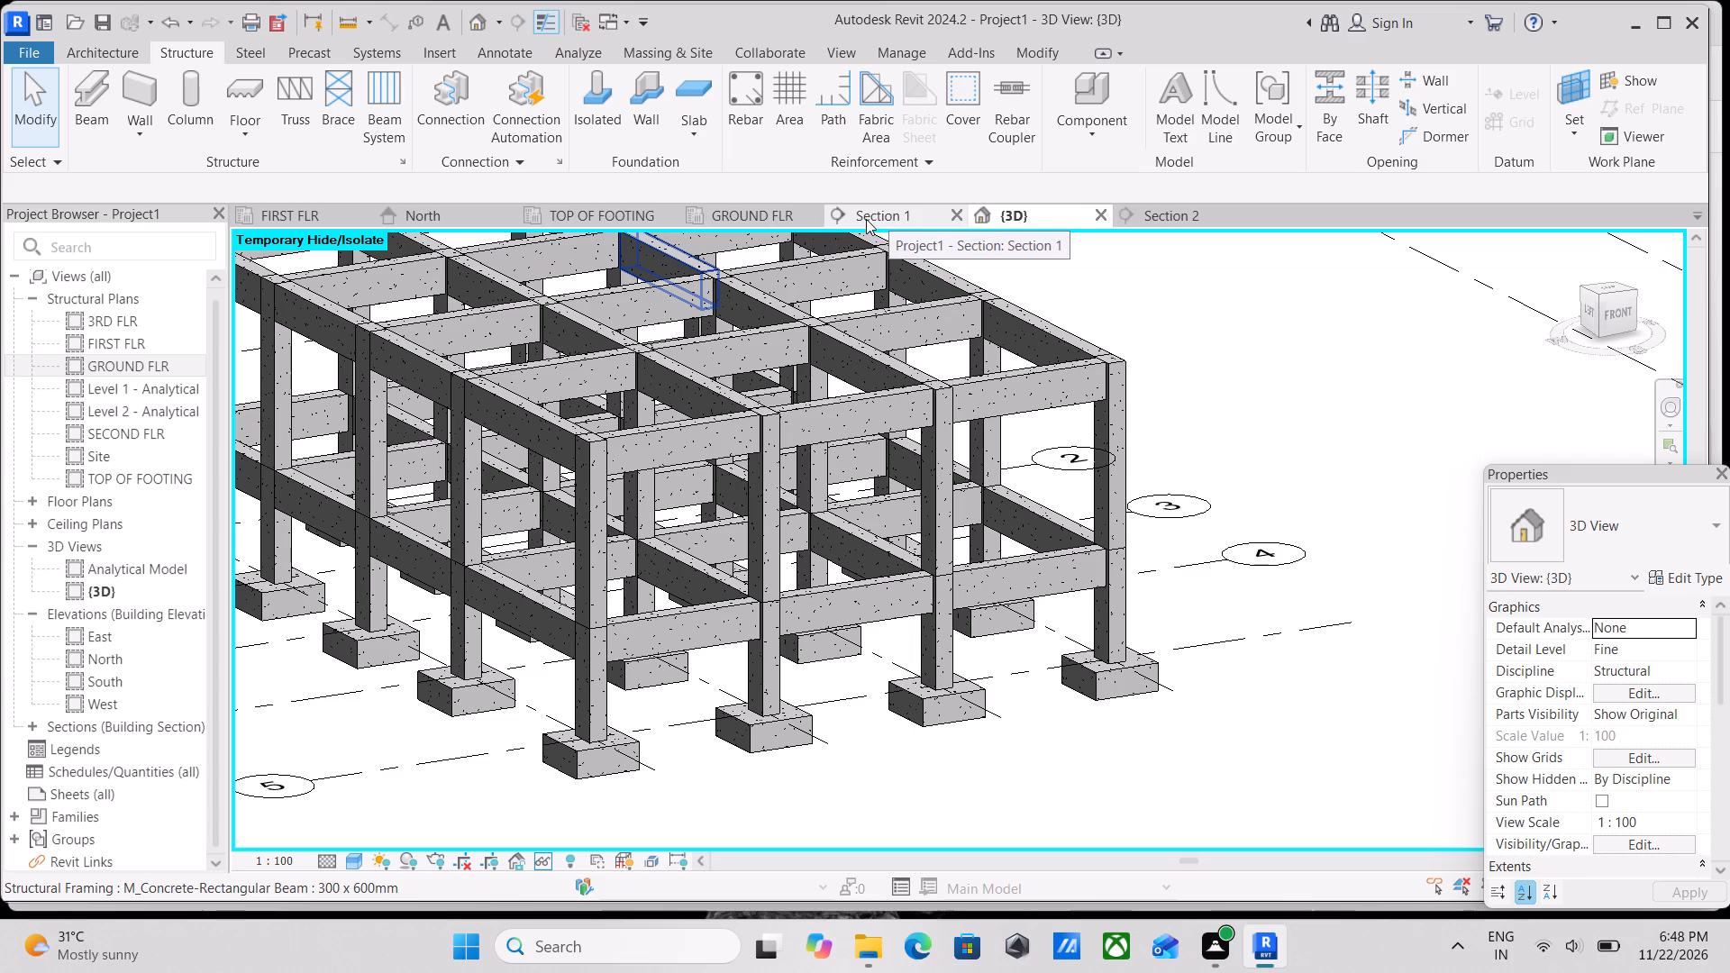
scroll(866, 219, up, 4)
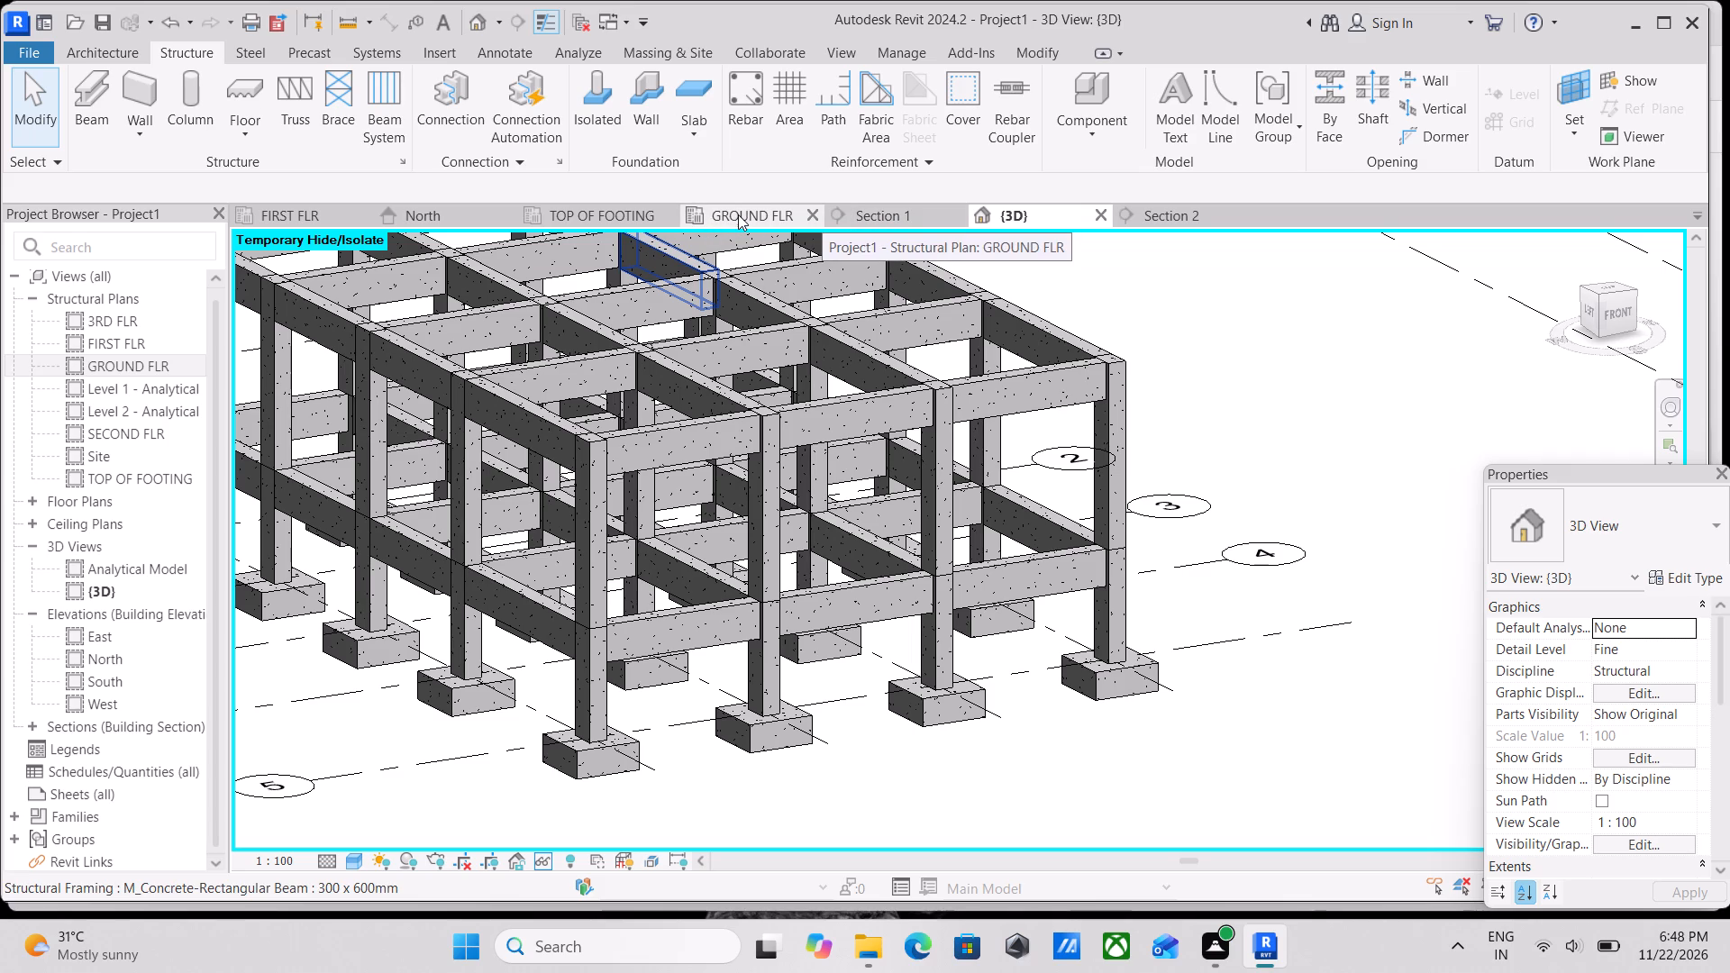
scroll(738, 214, up, 2)
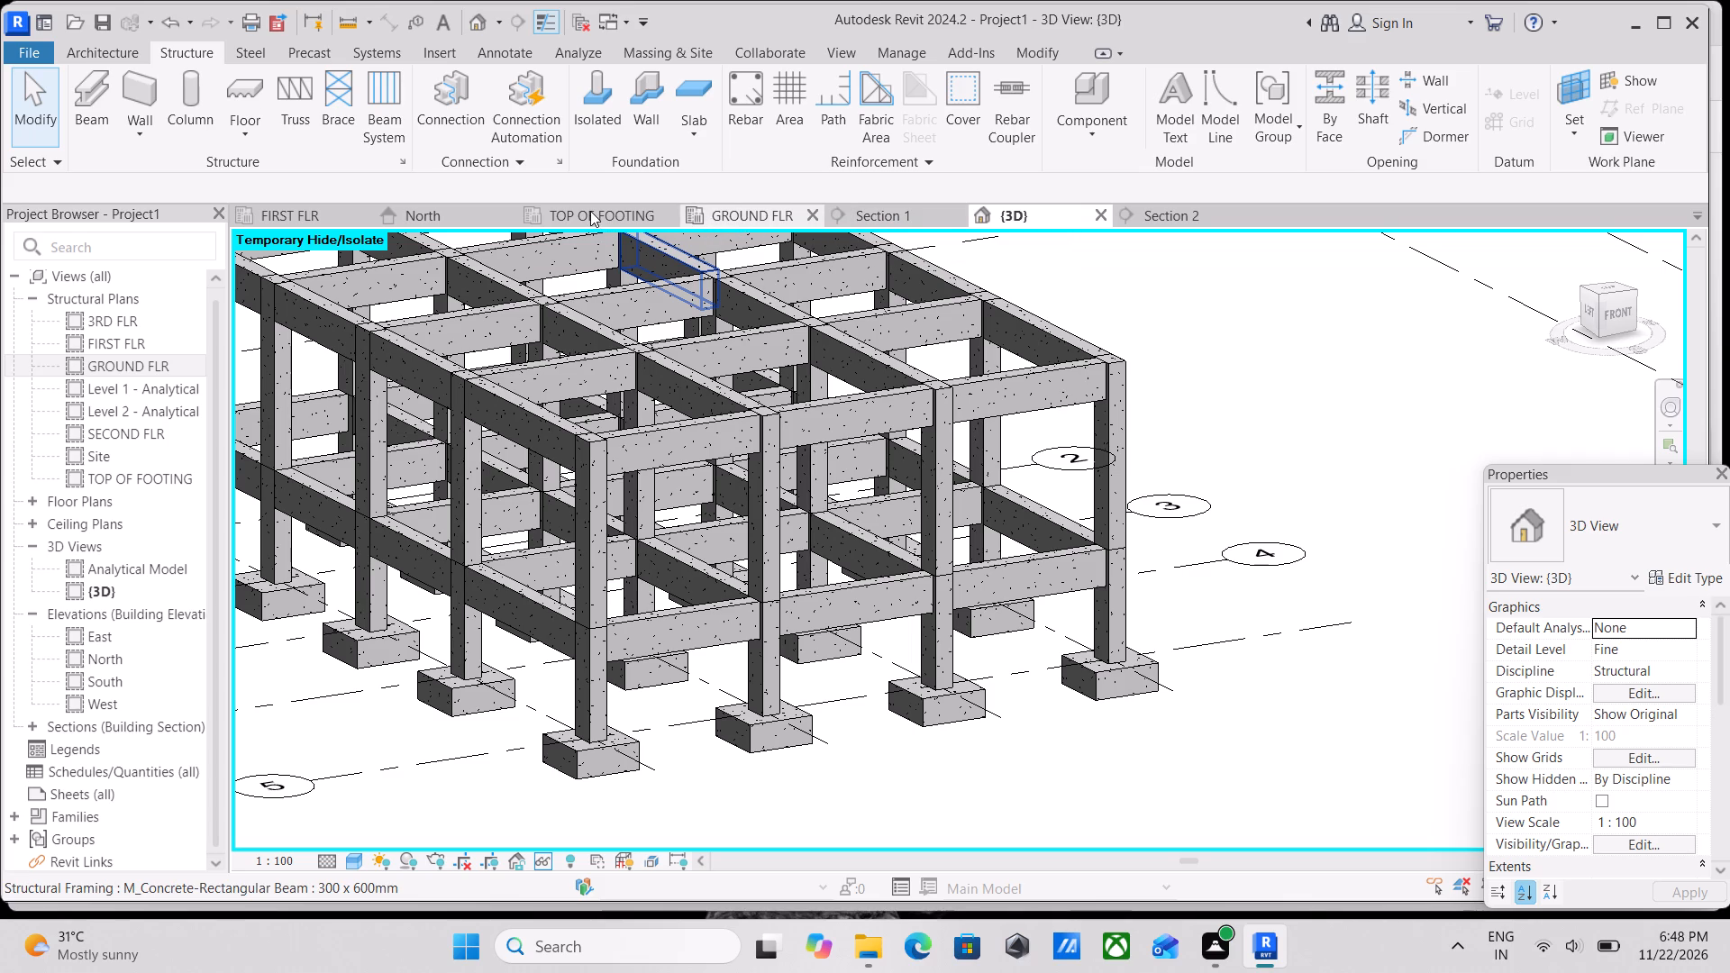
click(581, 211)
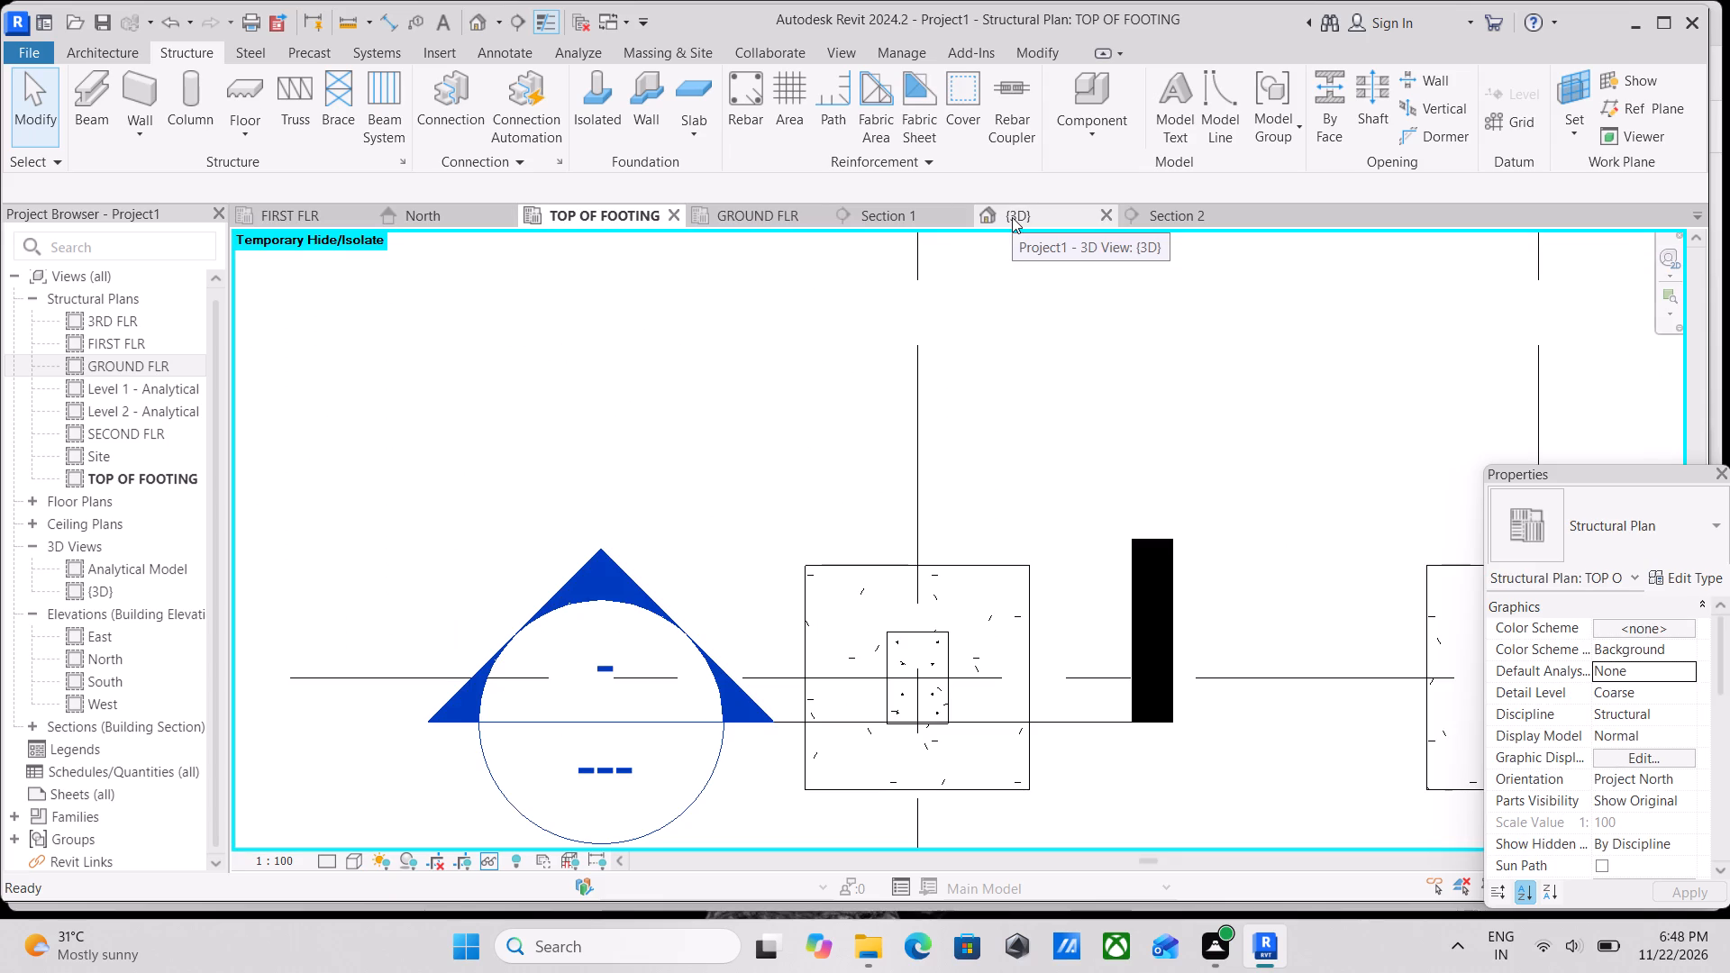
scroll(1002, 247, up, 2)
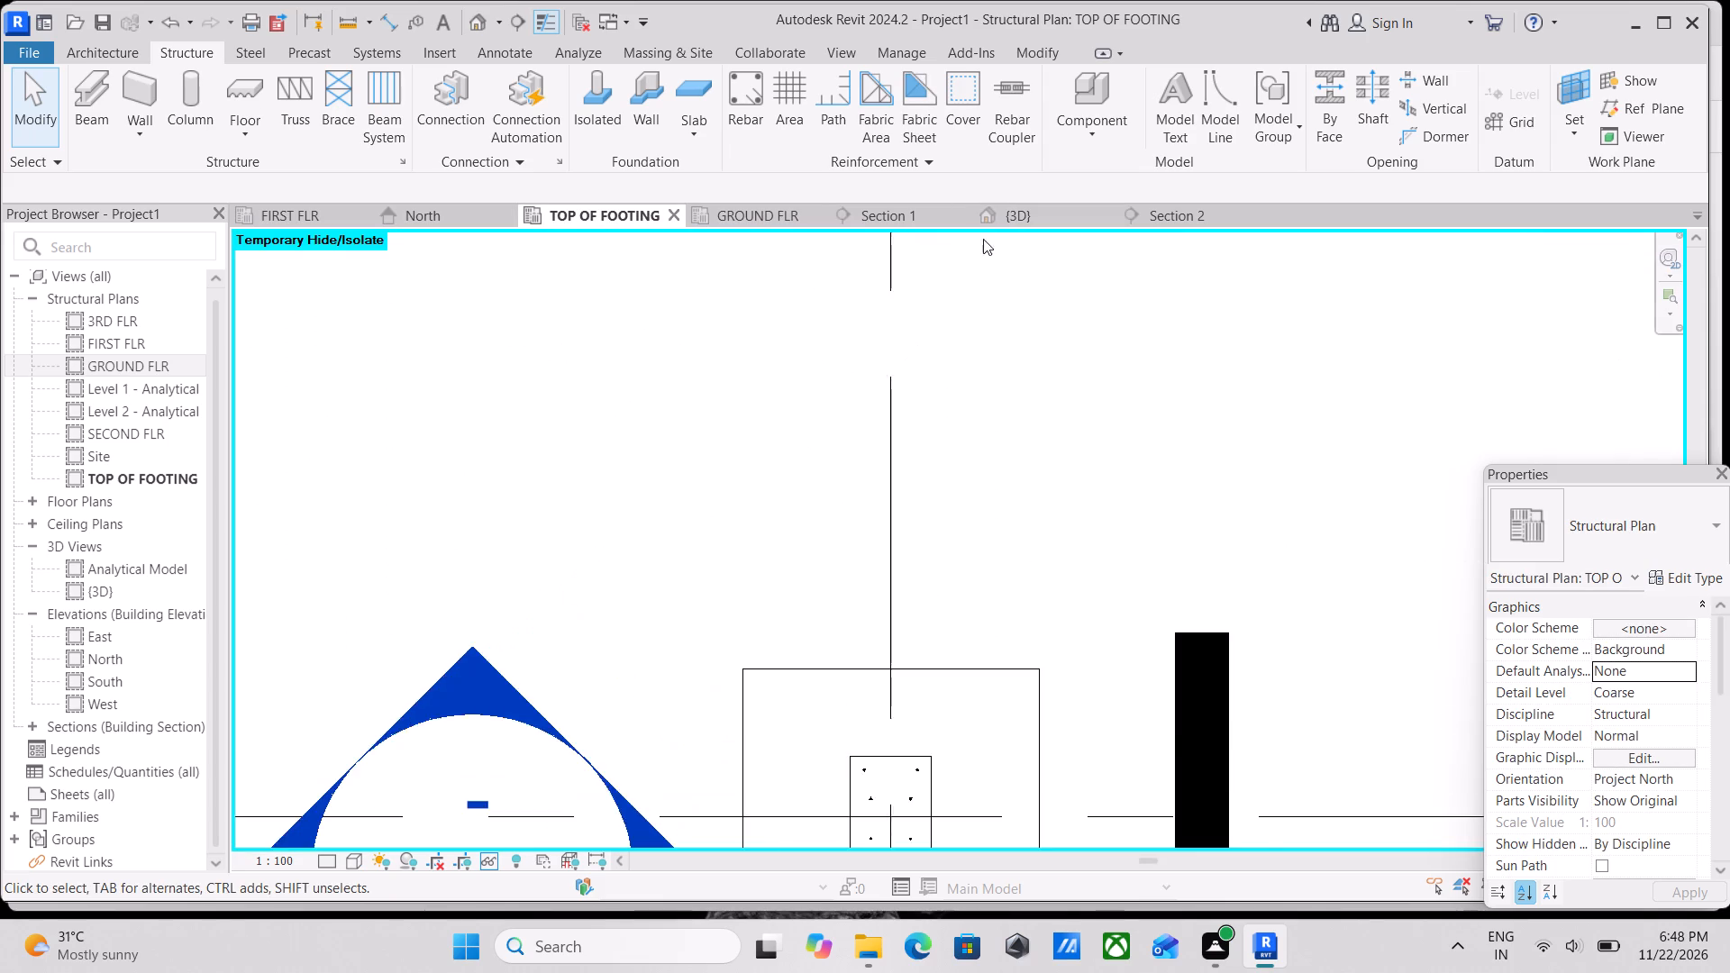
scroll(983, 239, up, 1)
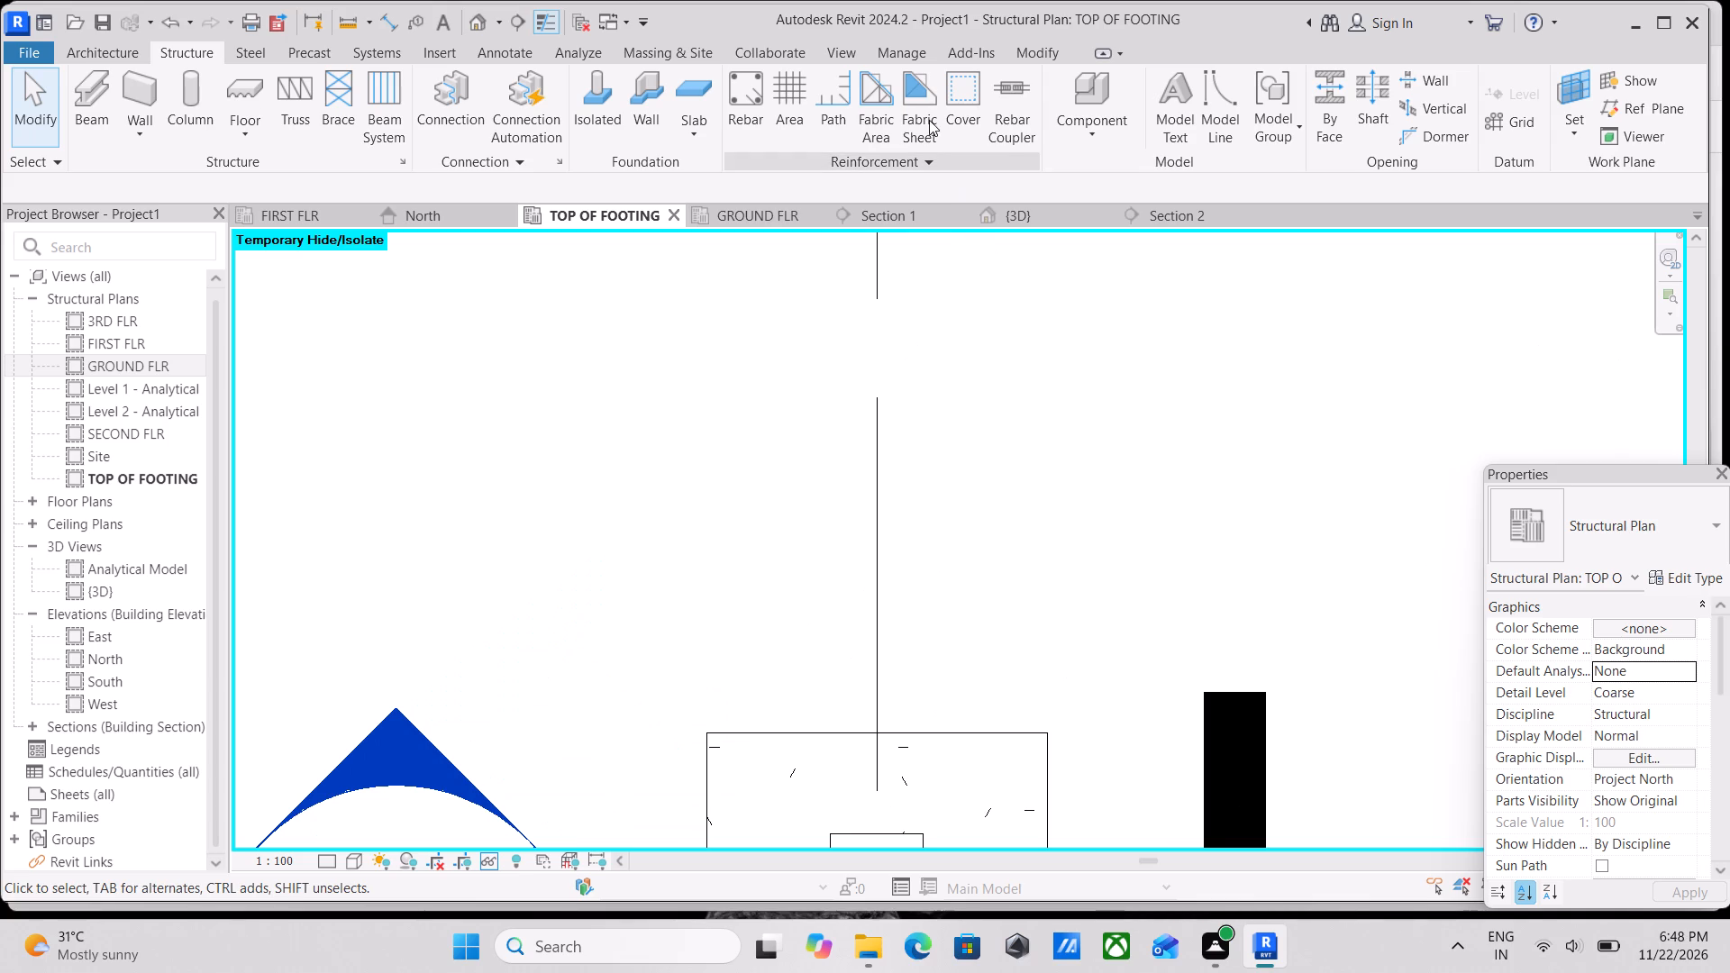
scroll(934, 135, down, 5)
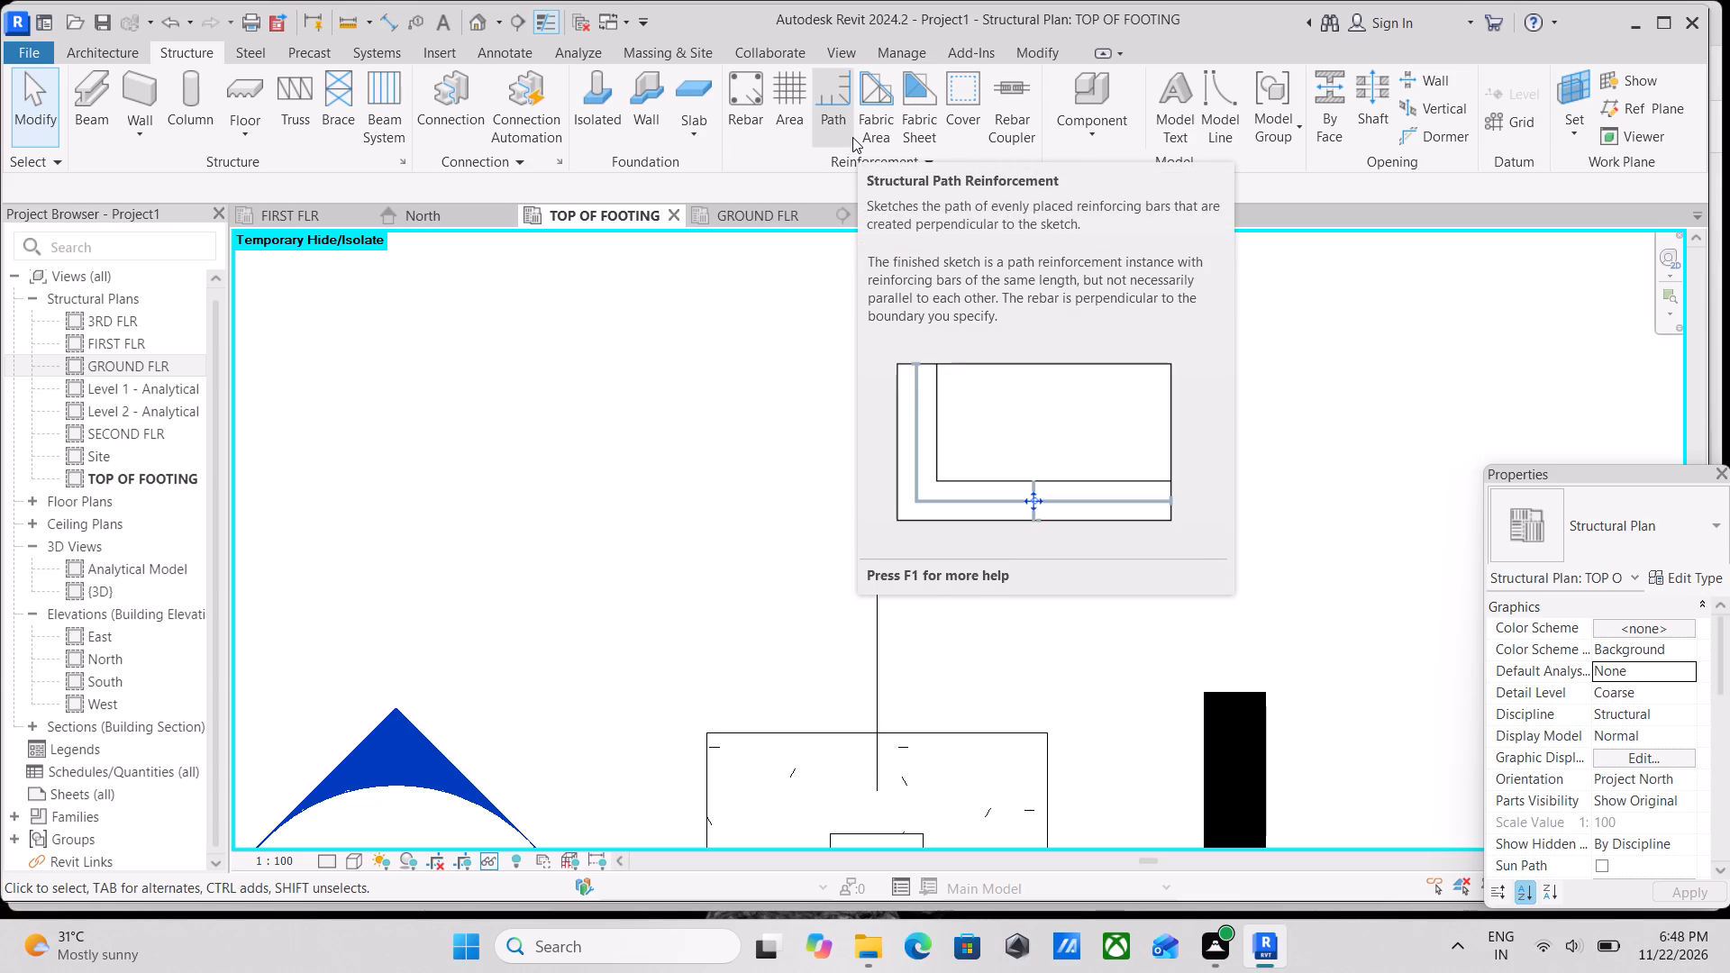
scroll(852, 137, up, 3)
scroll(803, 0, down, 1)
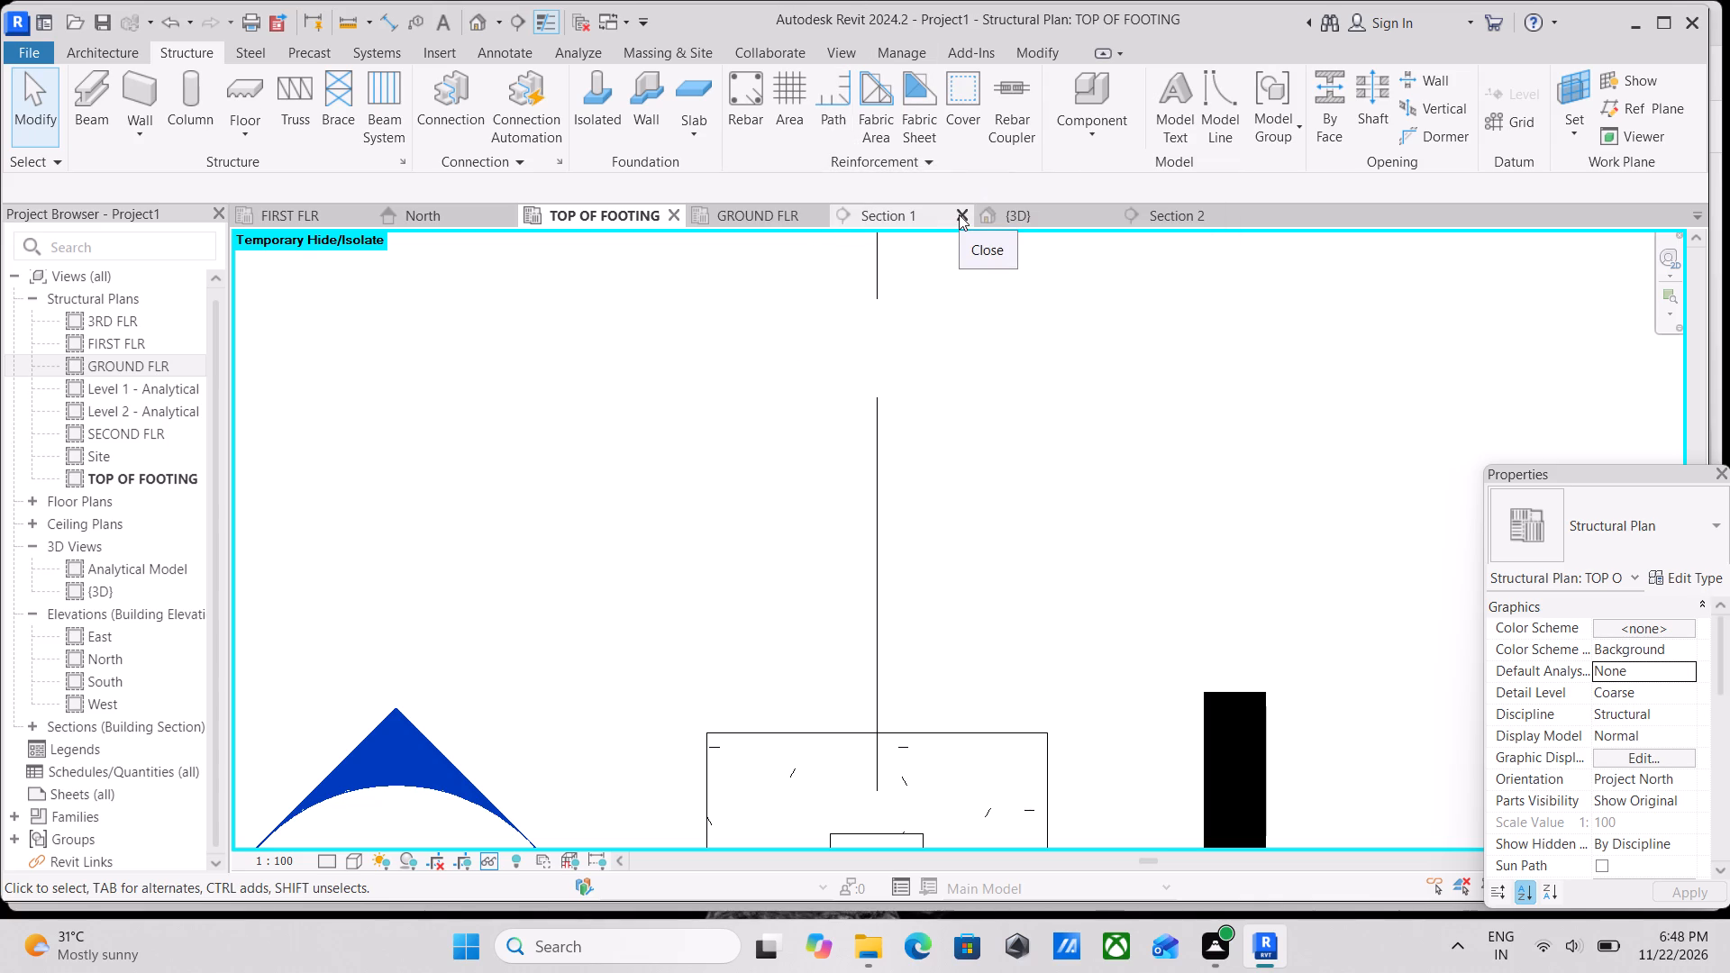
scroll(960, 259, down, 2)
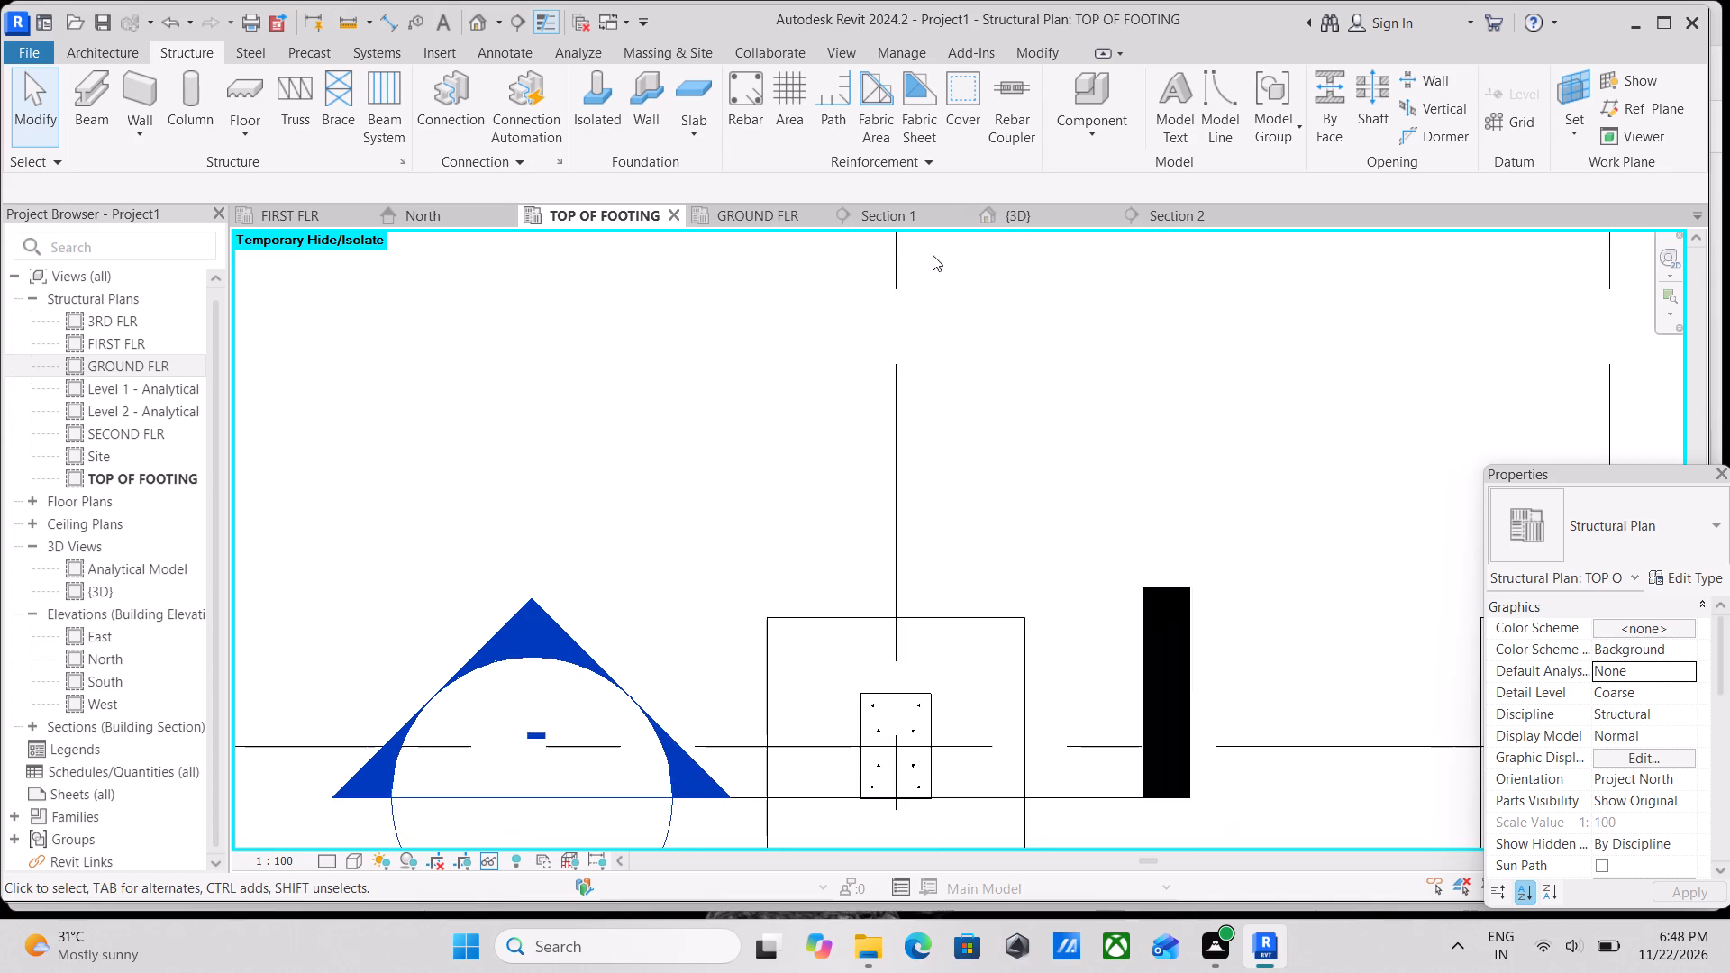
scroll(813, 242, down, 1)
In the GROUND FLR structural plan, temporarily hide all 13M structural rebar, selecting every instance from a beam stirrup set along grid 1.
click(782, 217)
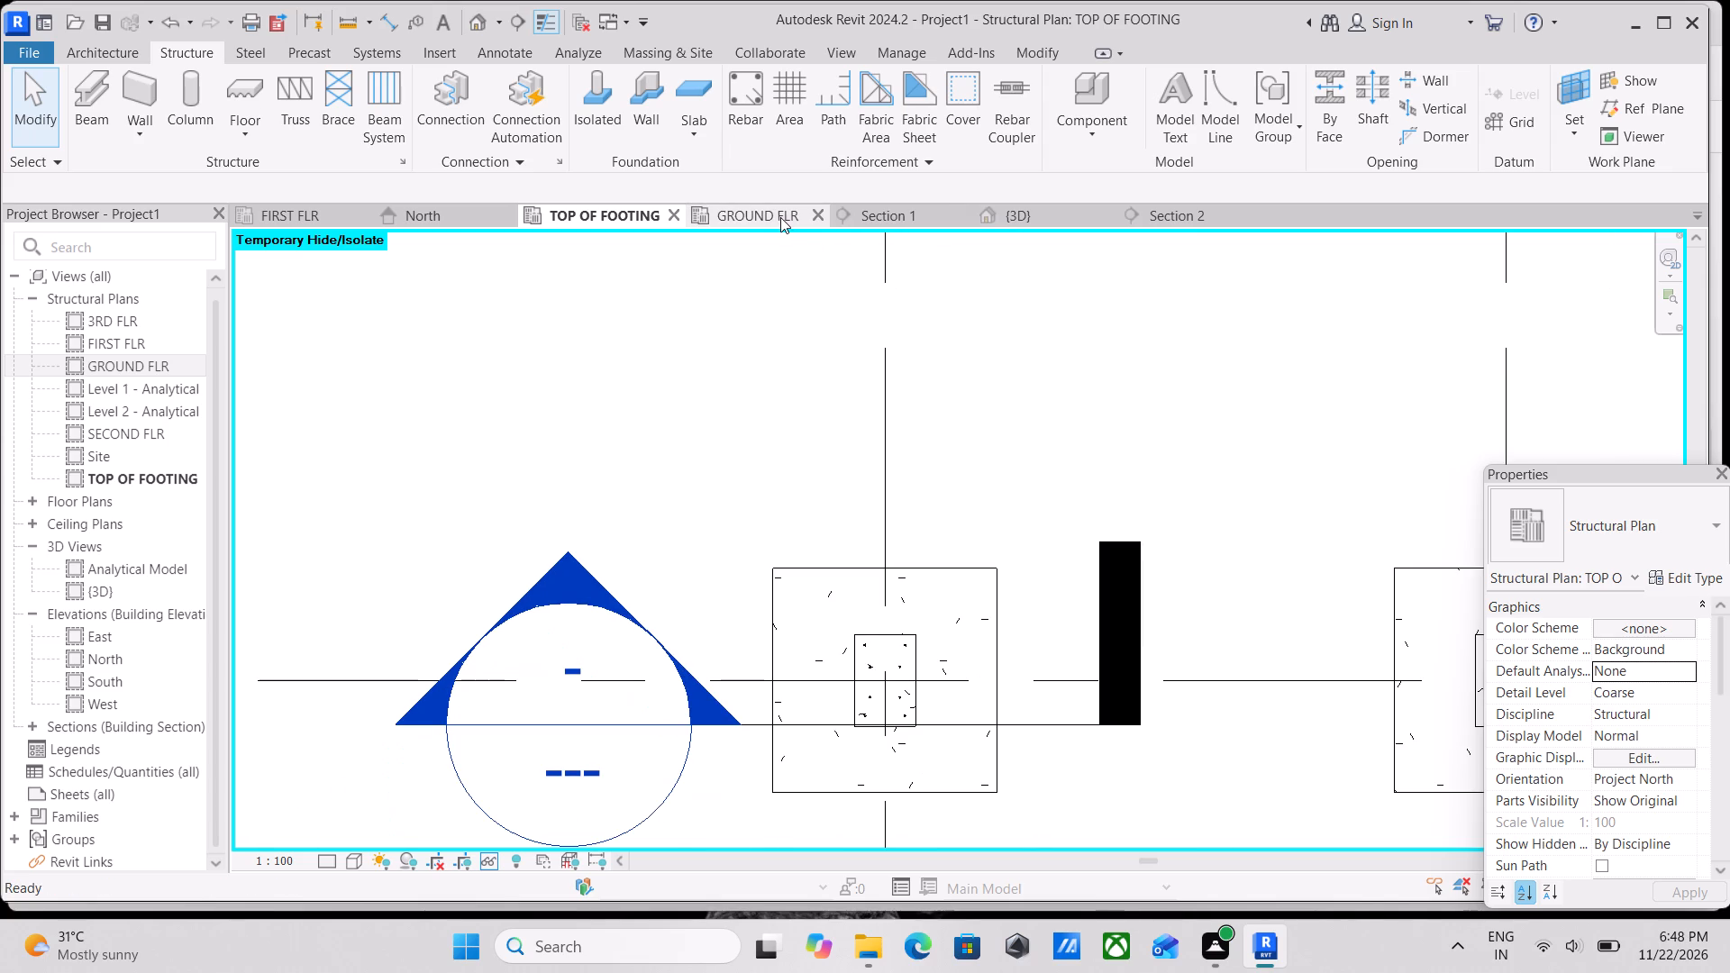
click(768, 217)
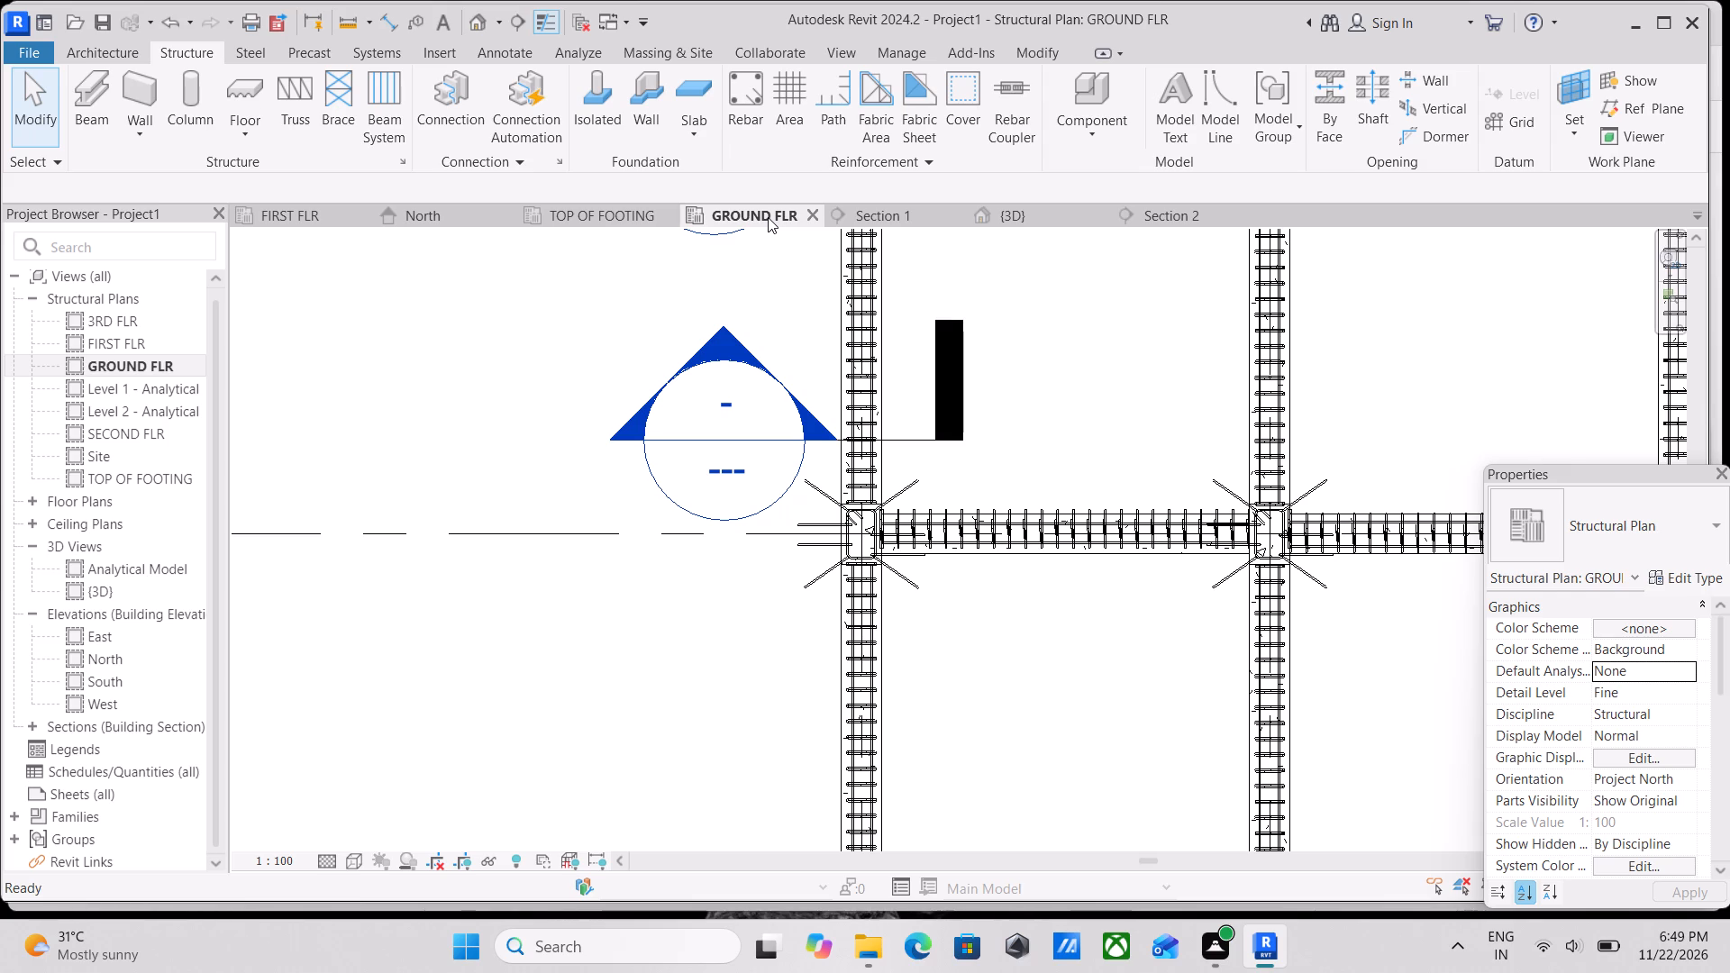
scroll(916, 436, down, 4)
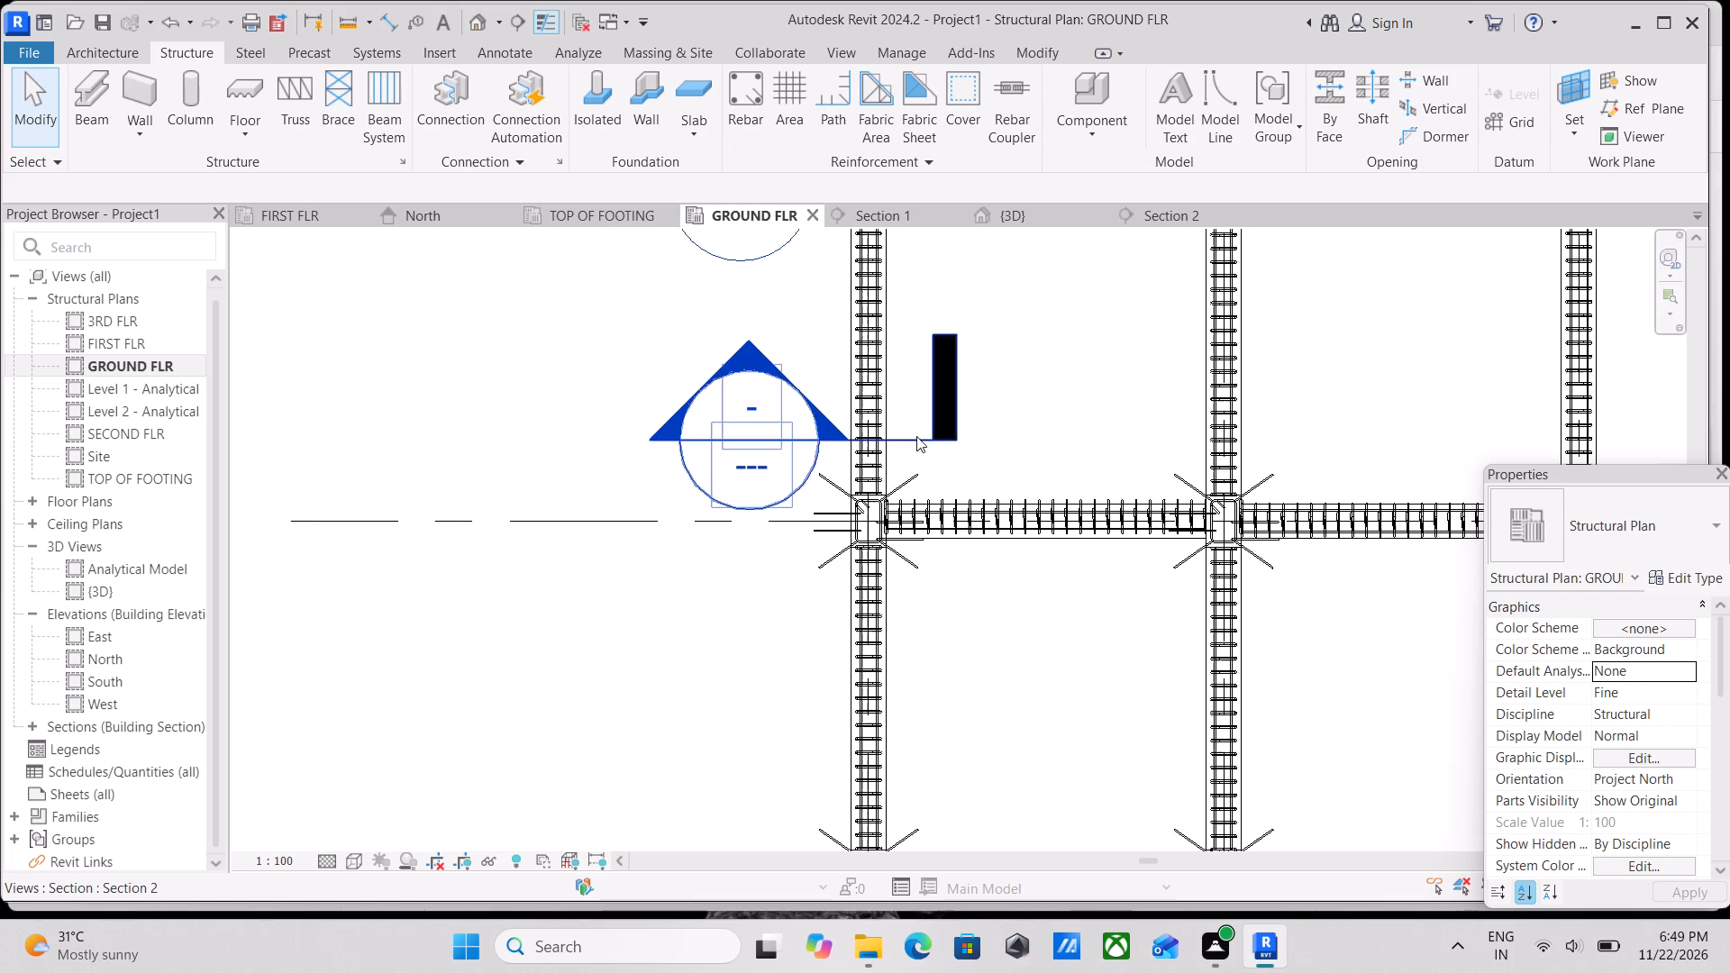
scroll(941, 372, down, 3)
middle_drag(941, 372, 895, 475)
scroll(916, 414, up, 4)
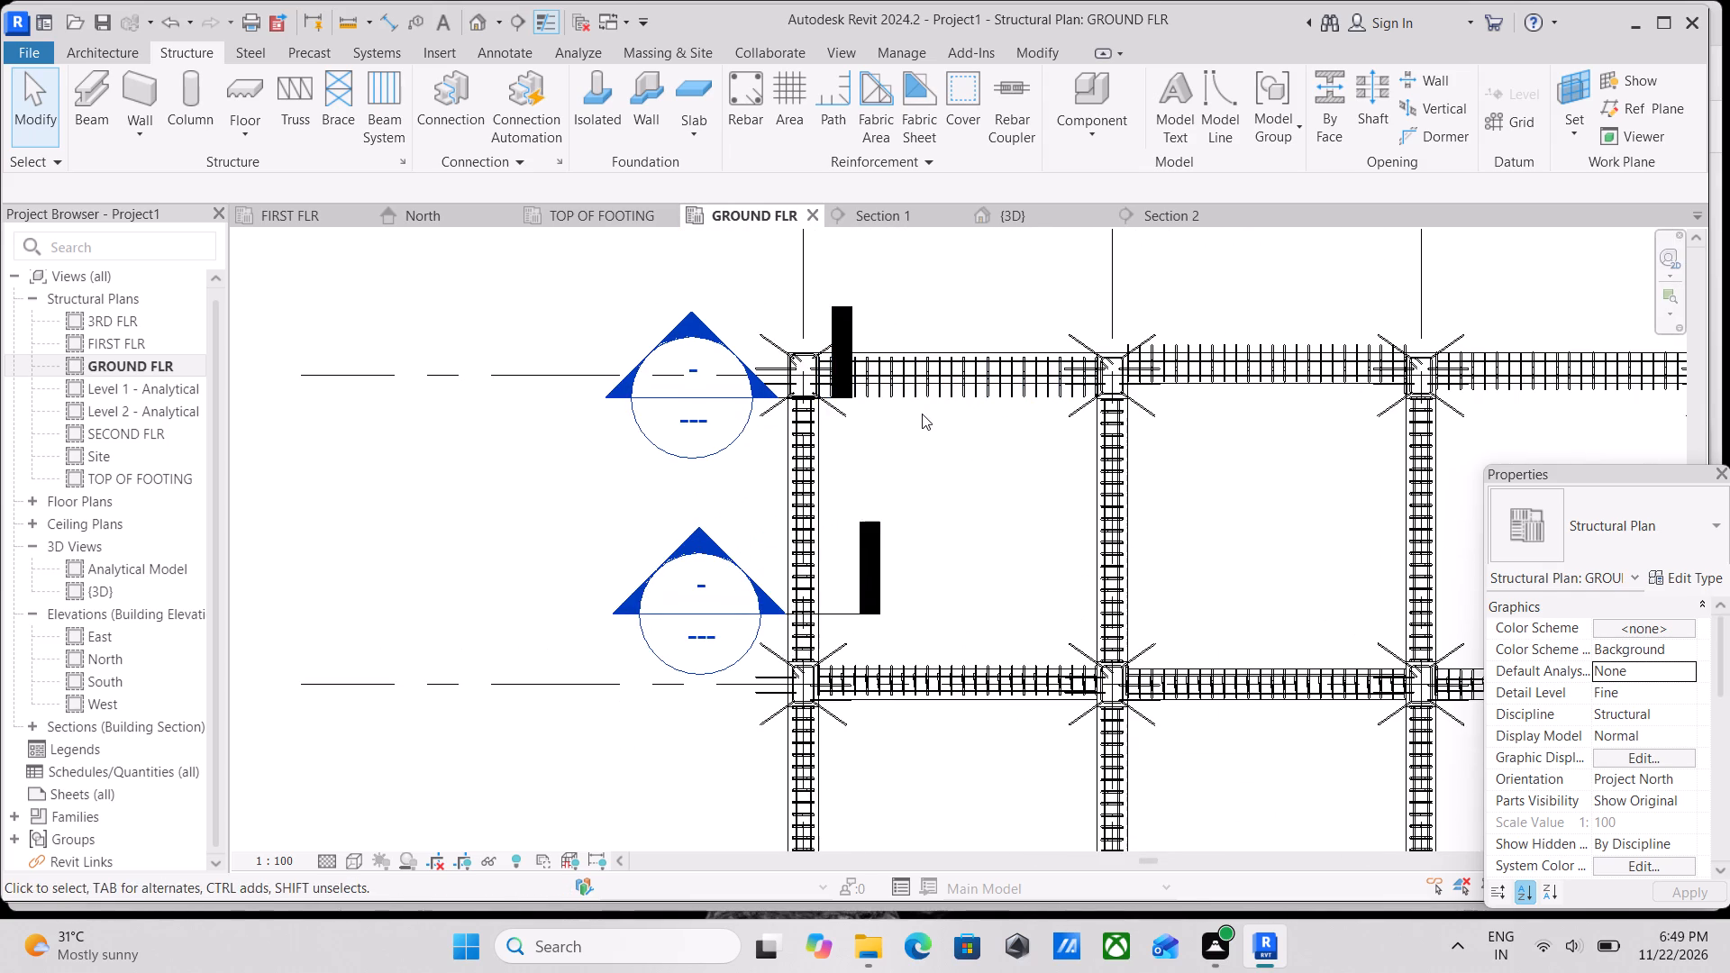
middle_drag(919, 413, 838, 409)
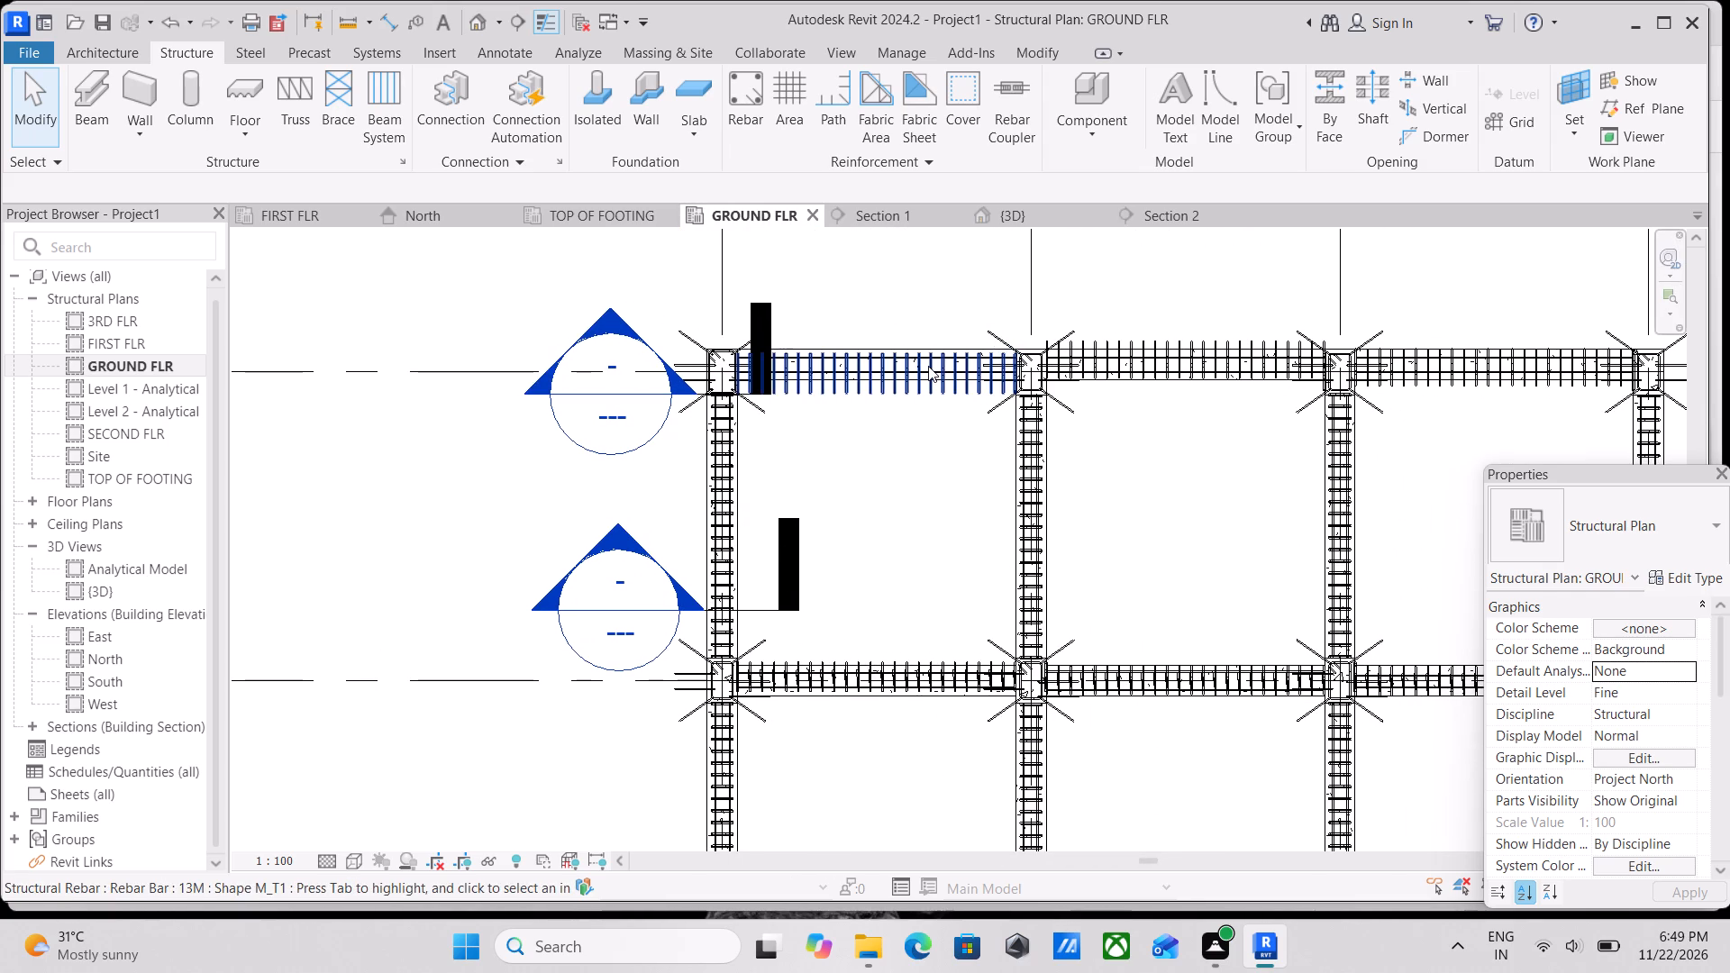
click(928, 366)
scroll(928, 366, up, 5)
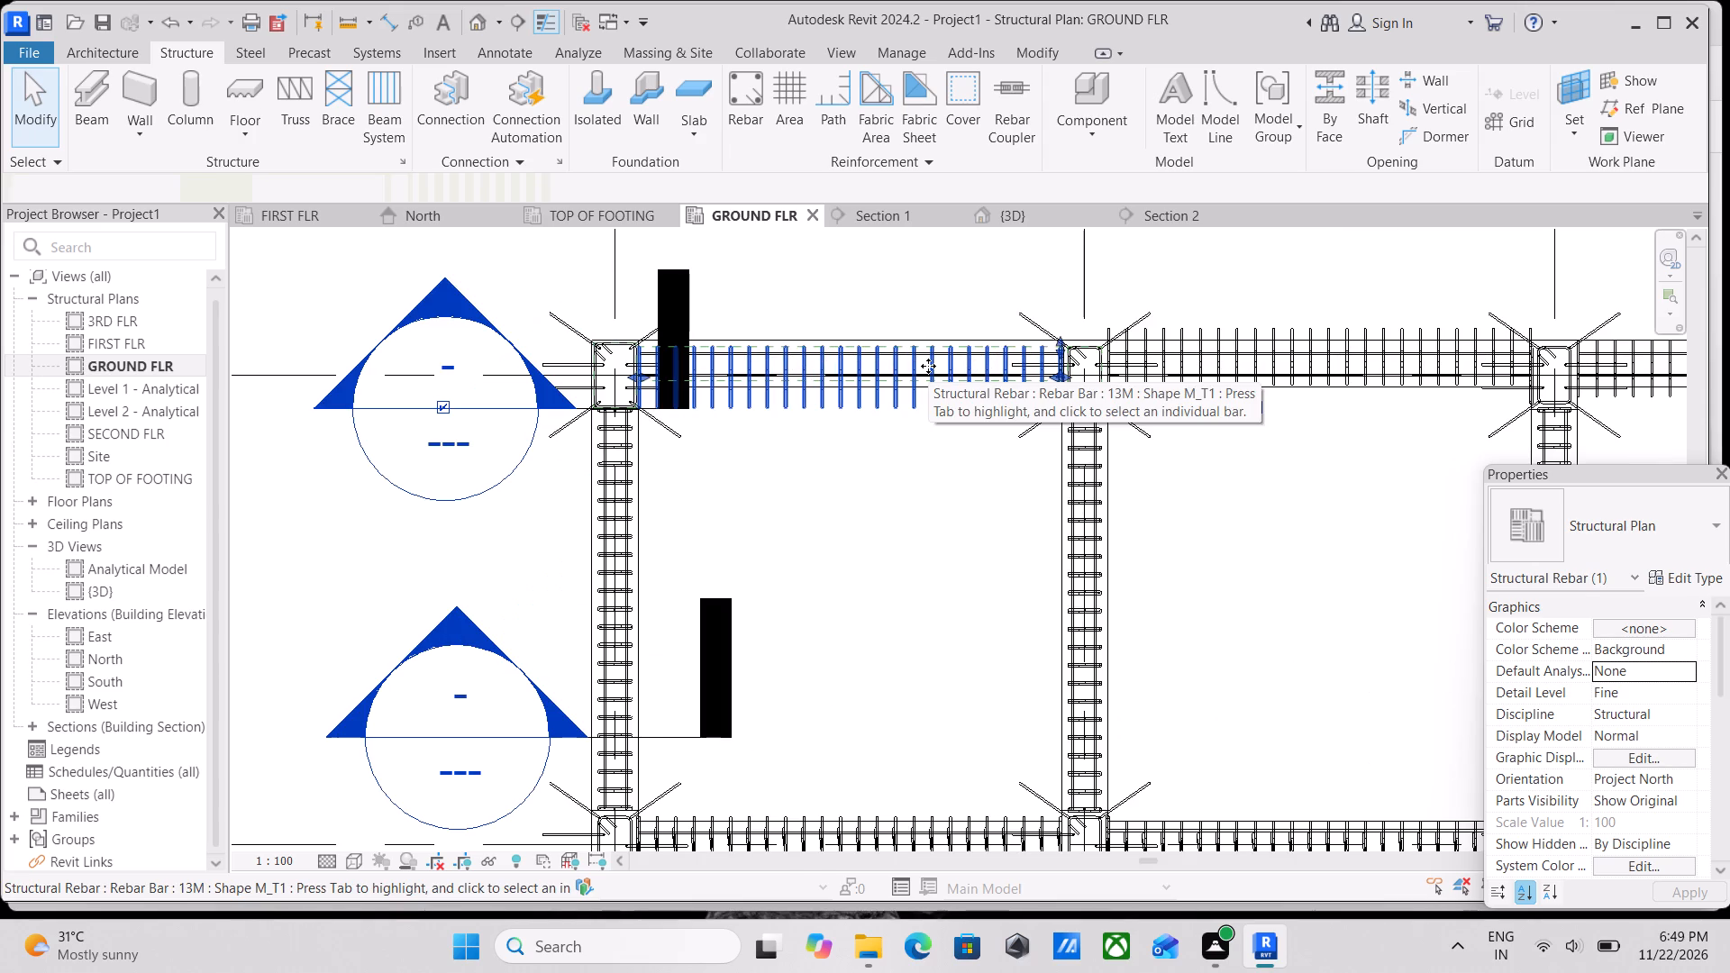
key(Up)
key(Up)
key(Up)
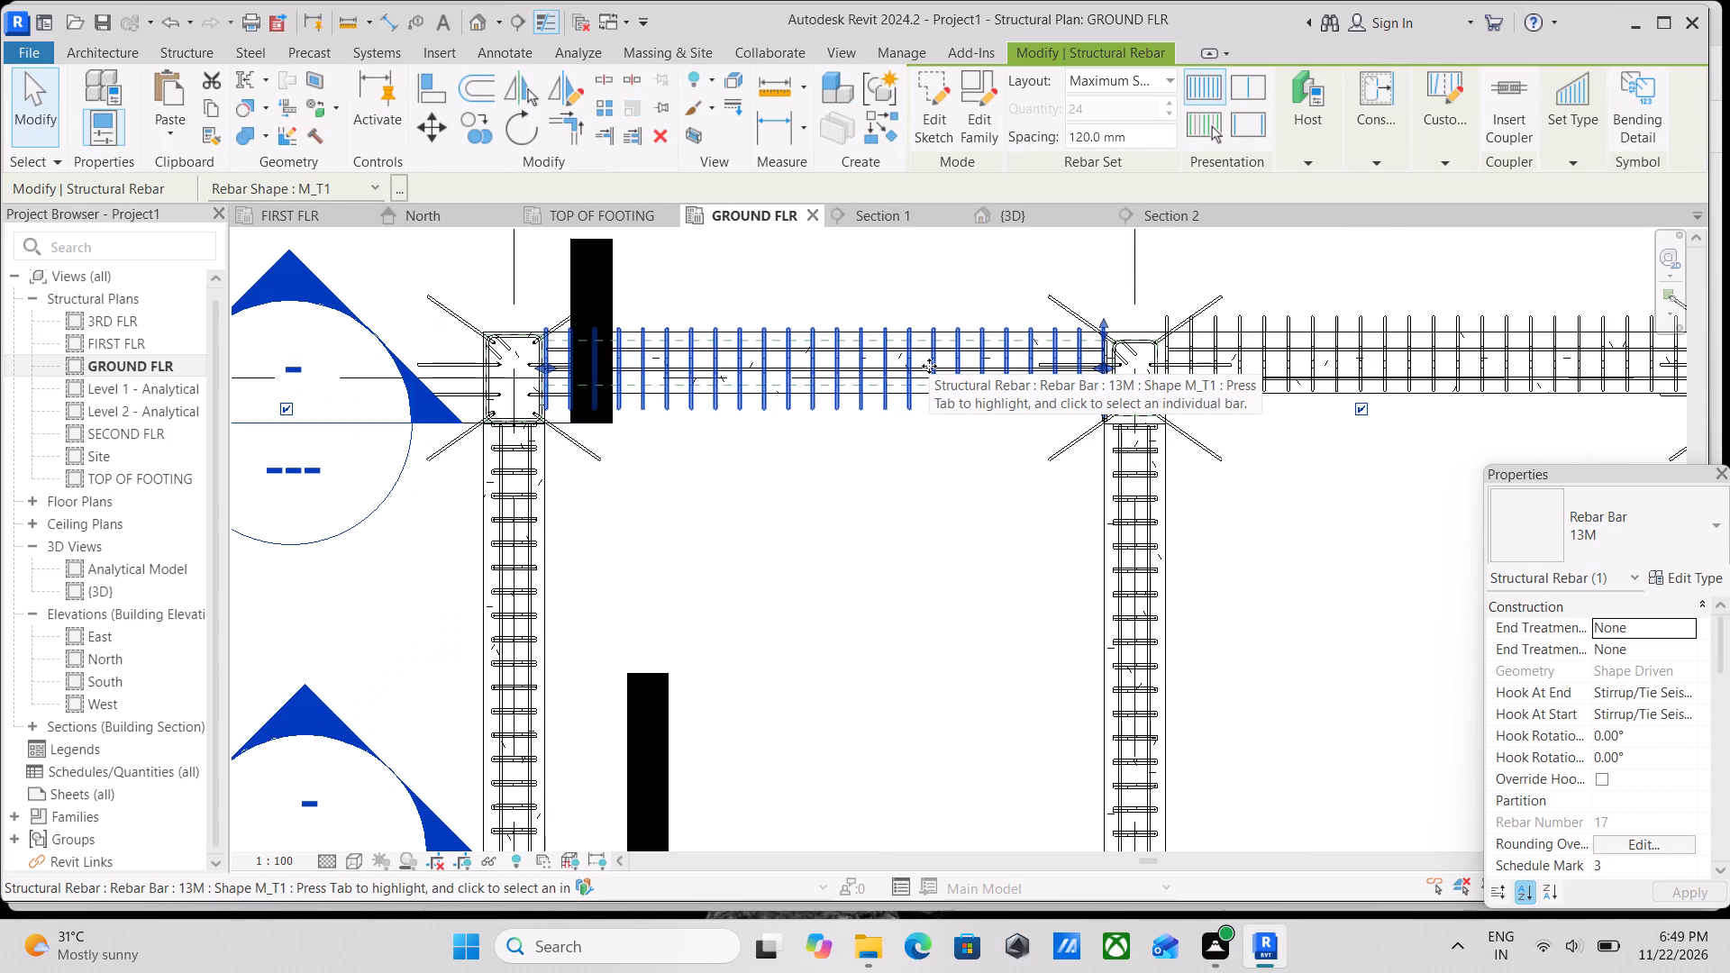
scroll(929, 366, down, 5)
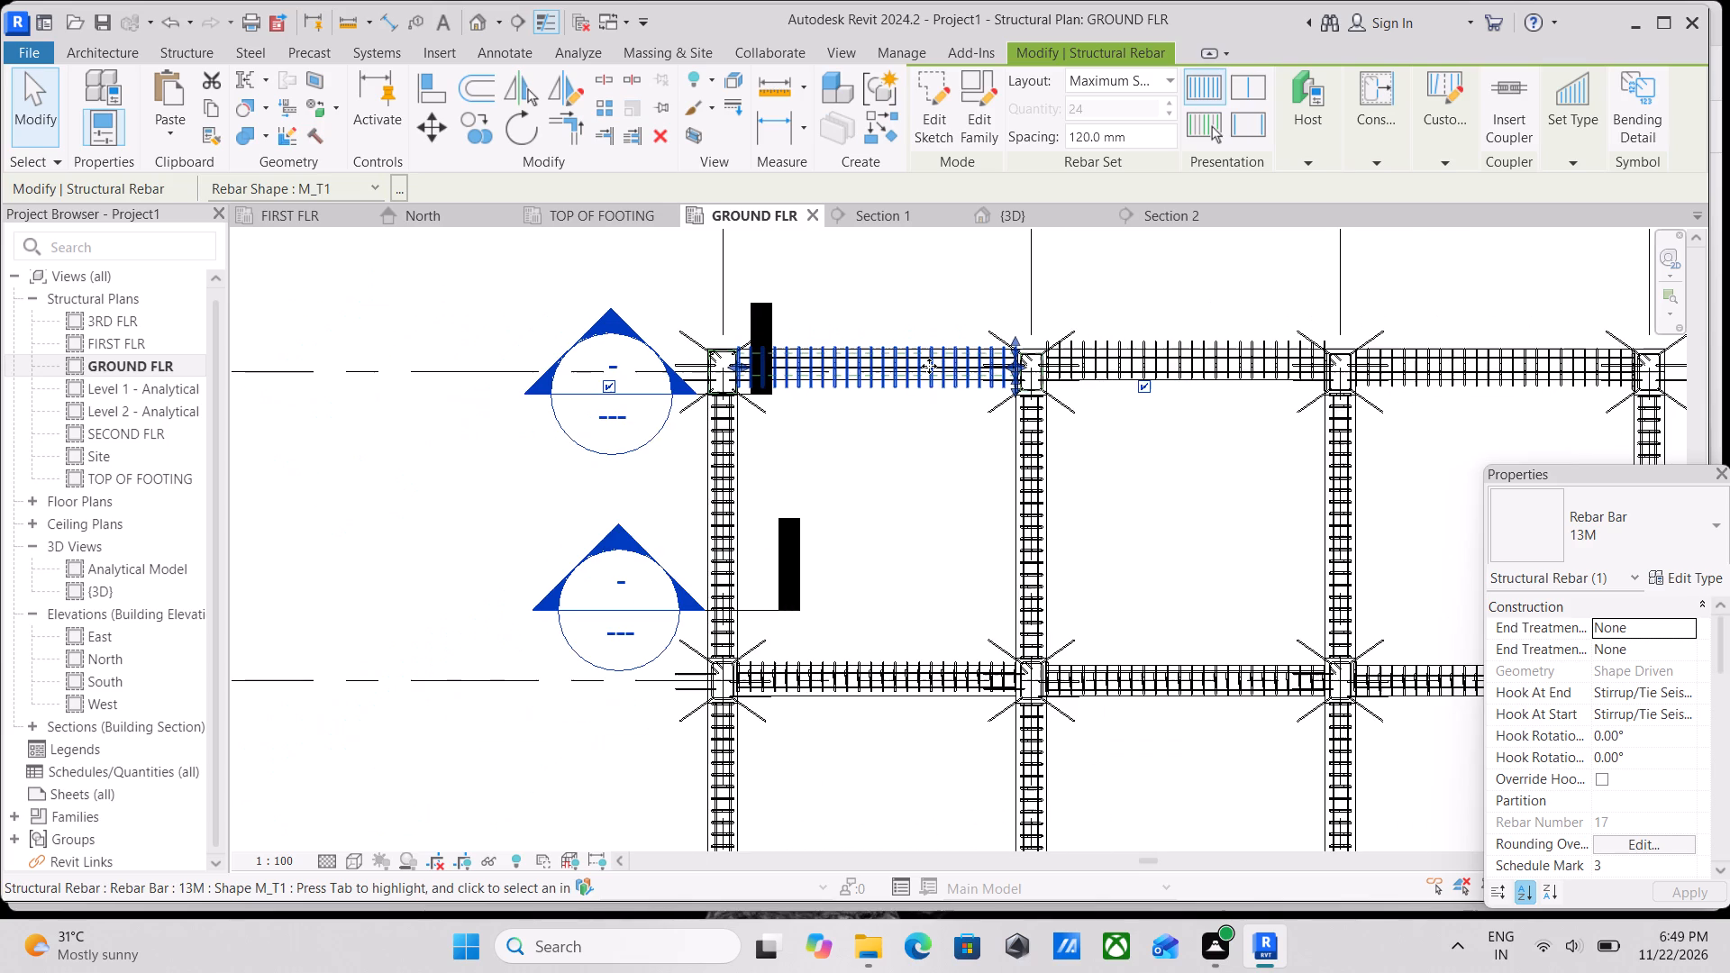
scroll(929, 366, down, 5)
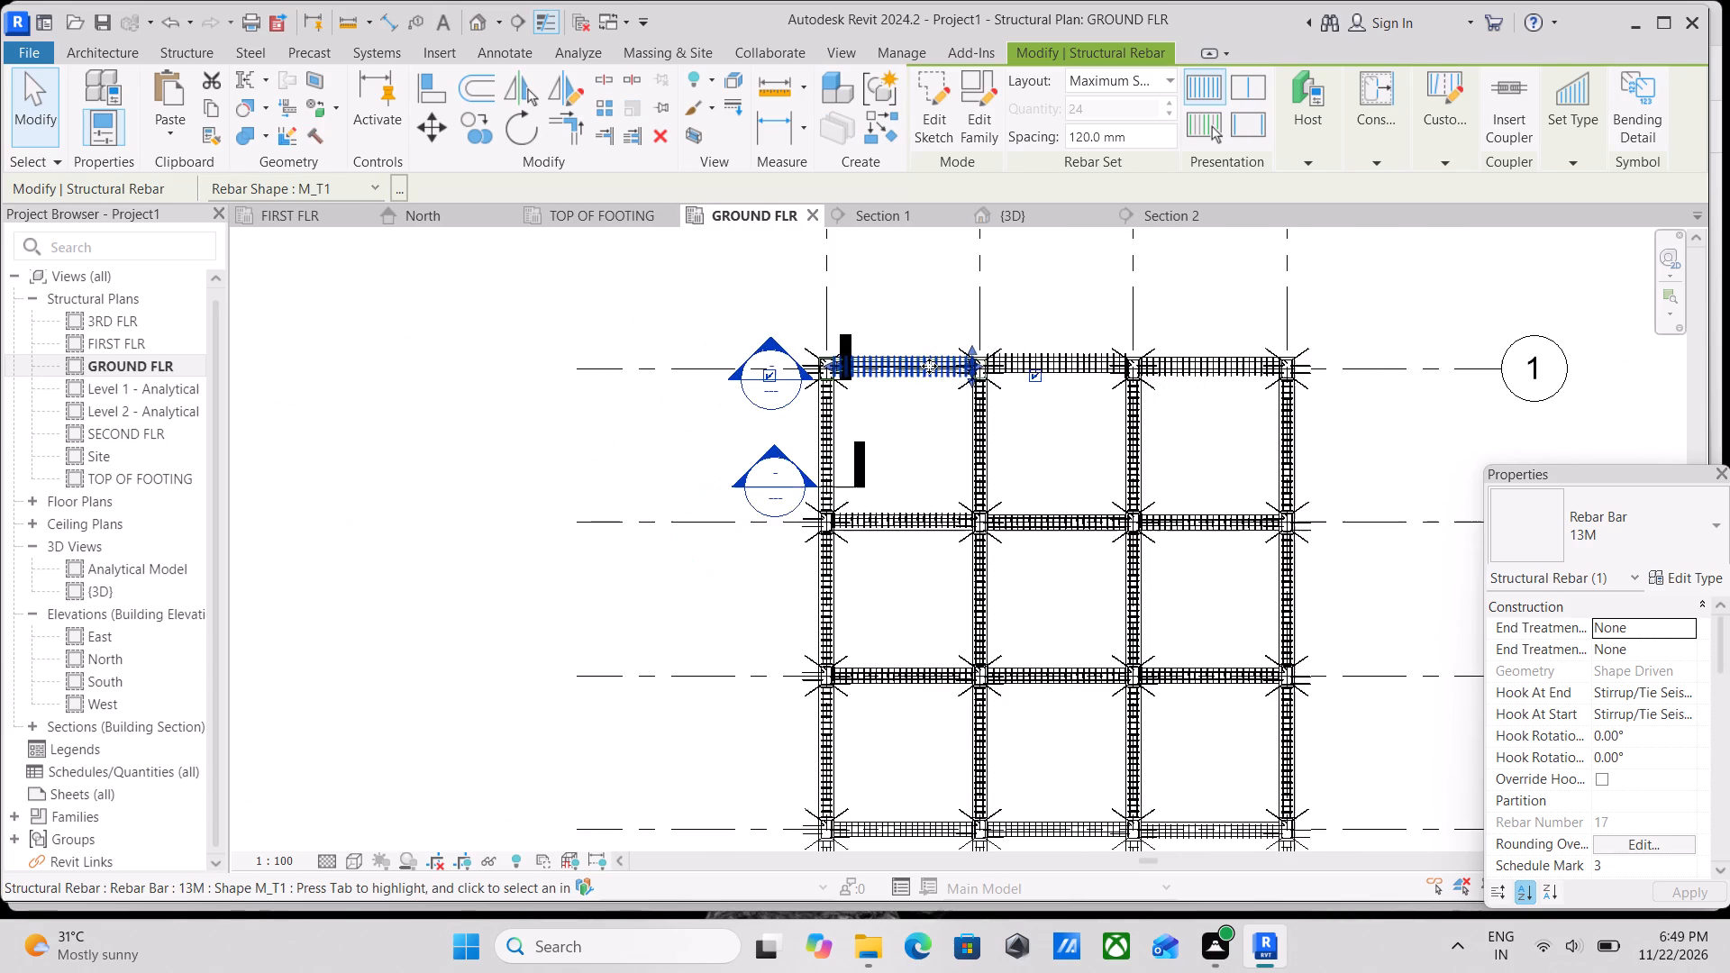
scroll(929, 366, up, 3)
scroll(1039, 367, up, 2)
scroll(864, 377, up, 3)
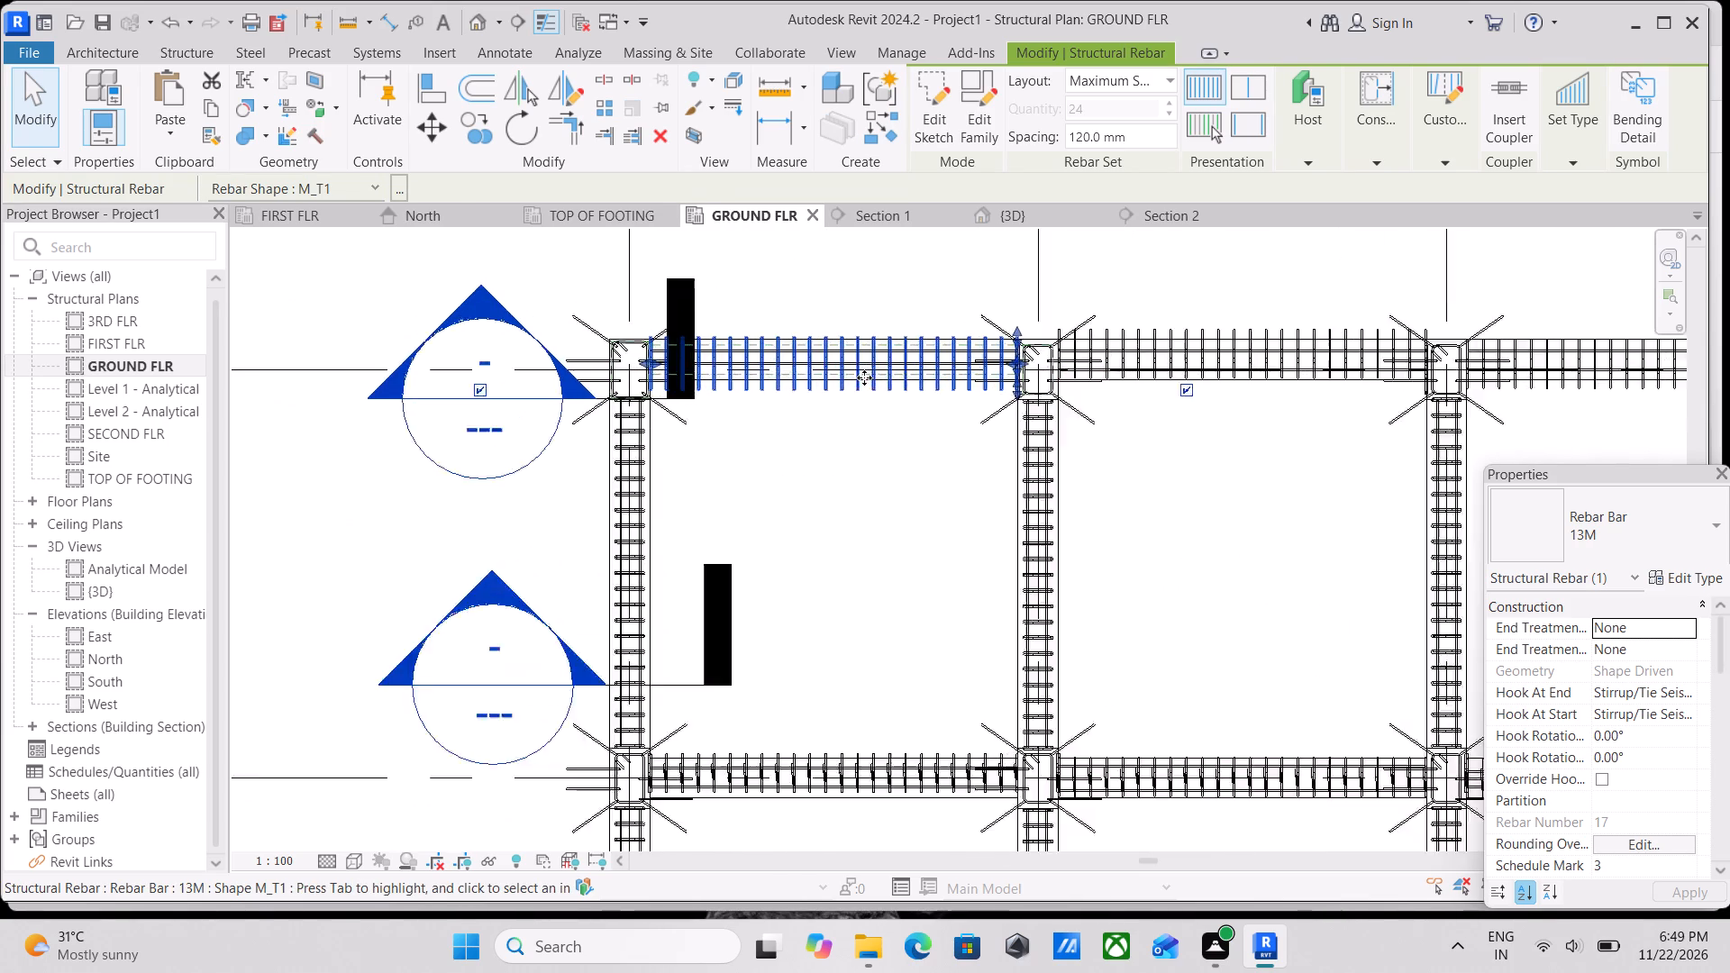
scroll(864, 377, up, 1)
scroll(864, 377, down, 8)
middle_drag(860, 377, 812, 371)
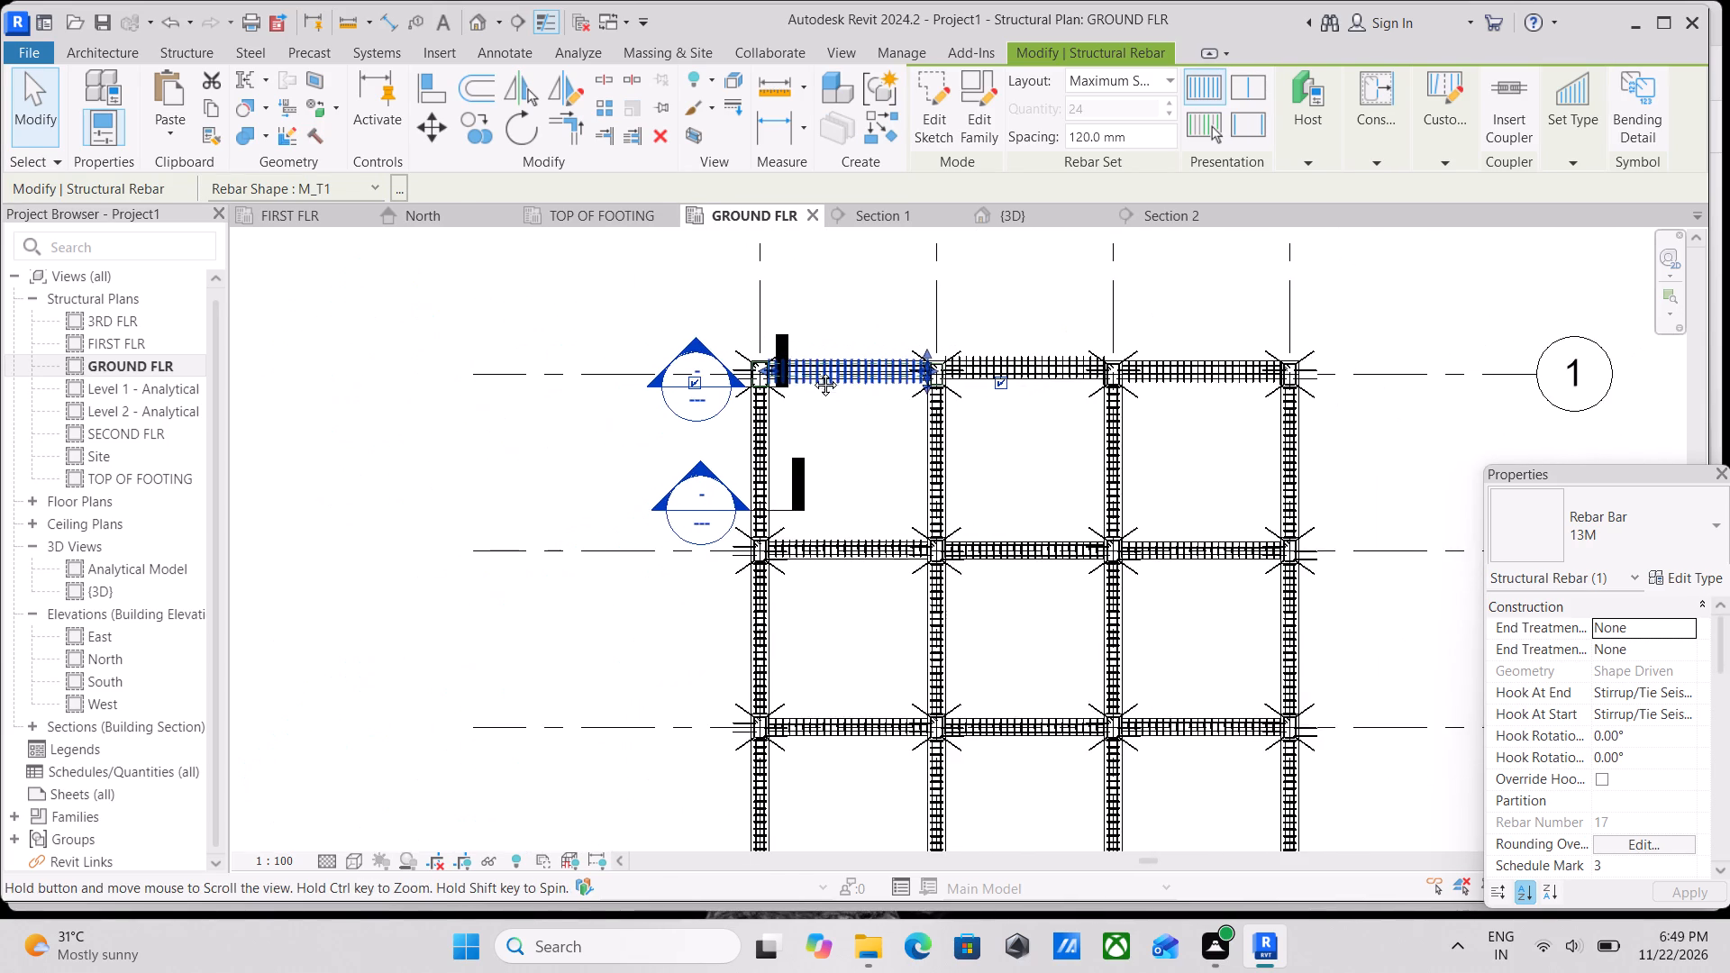
middle_drag(812, 371, 751, 360)
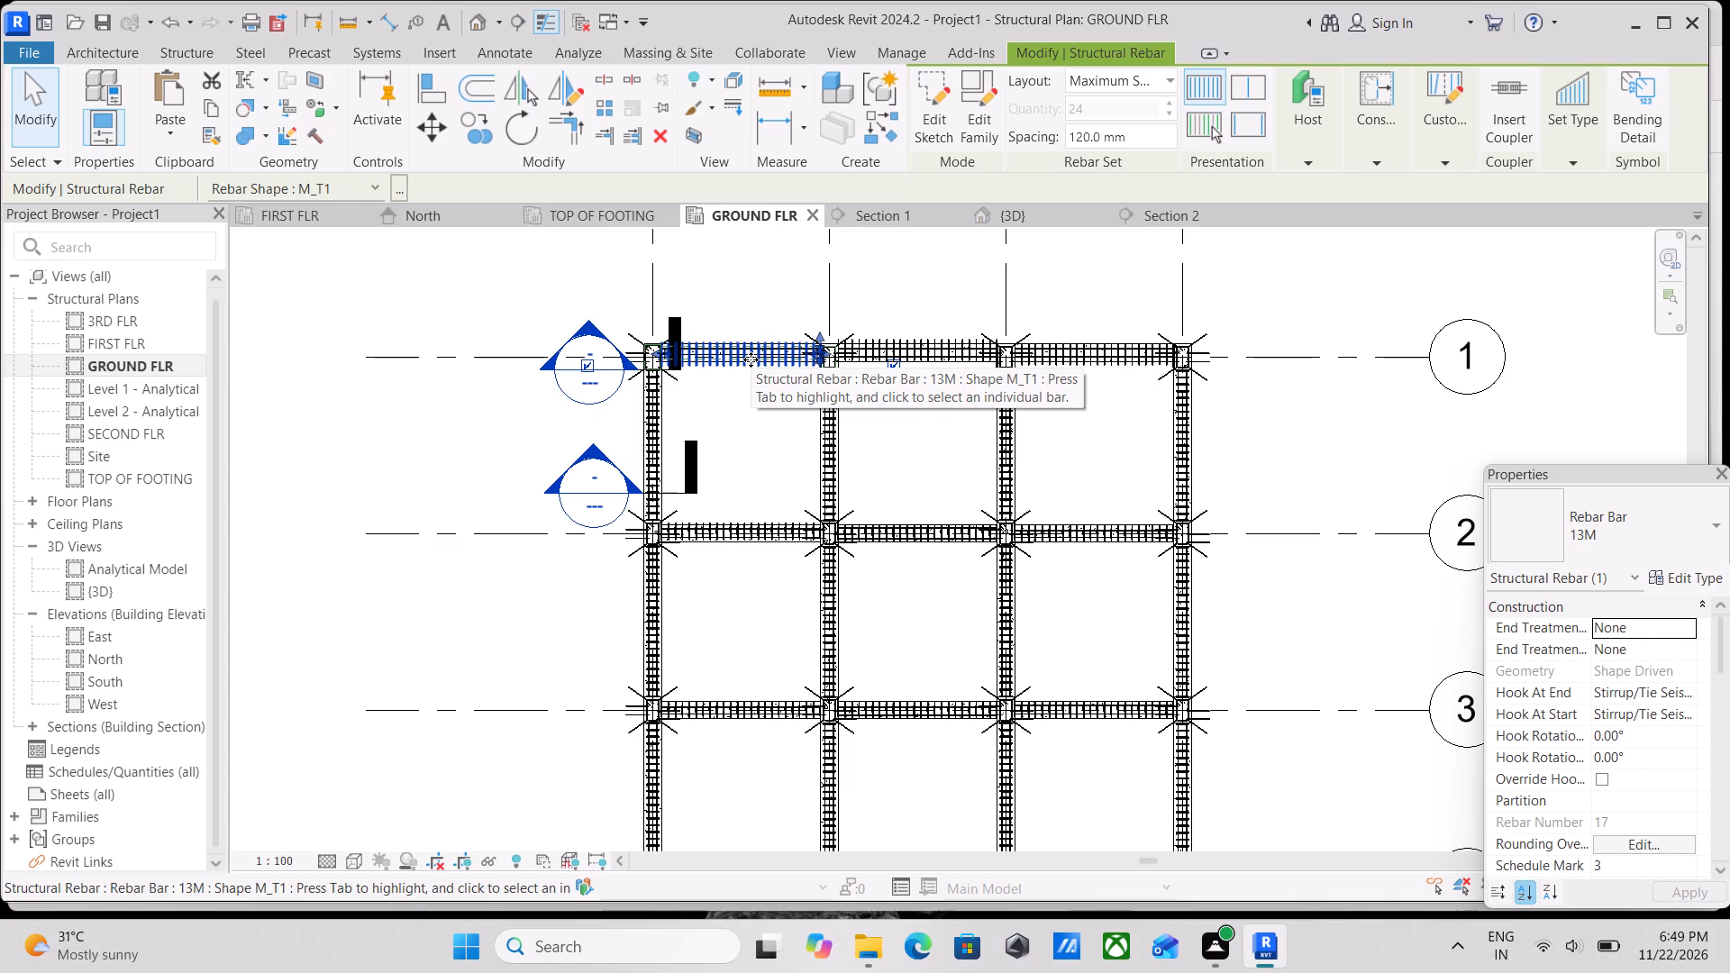
text(sa)
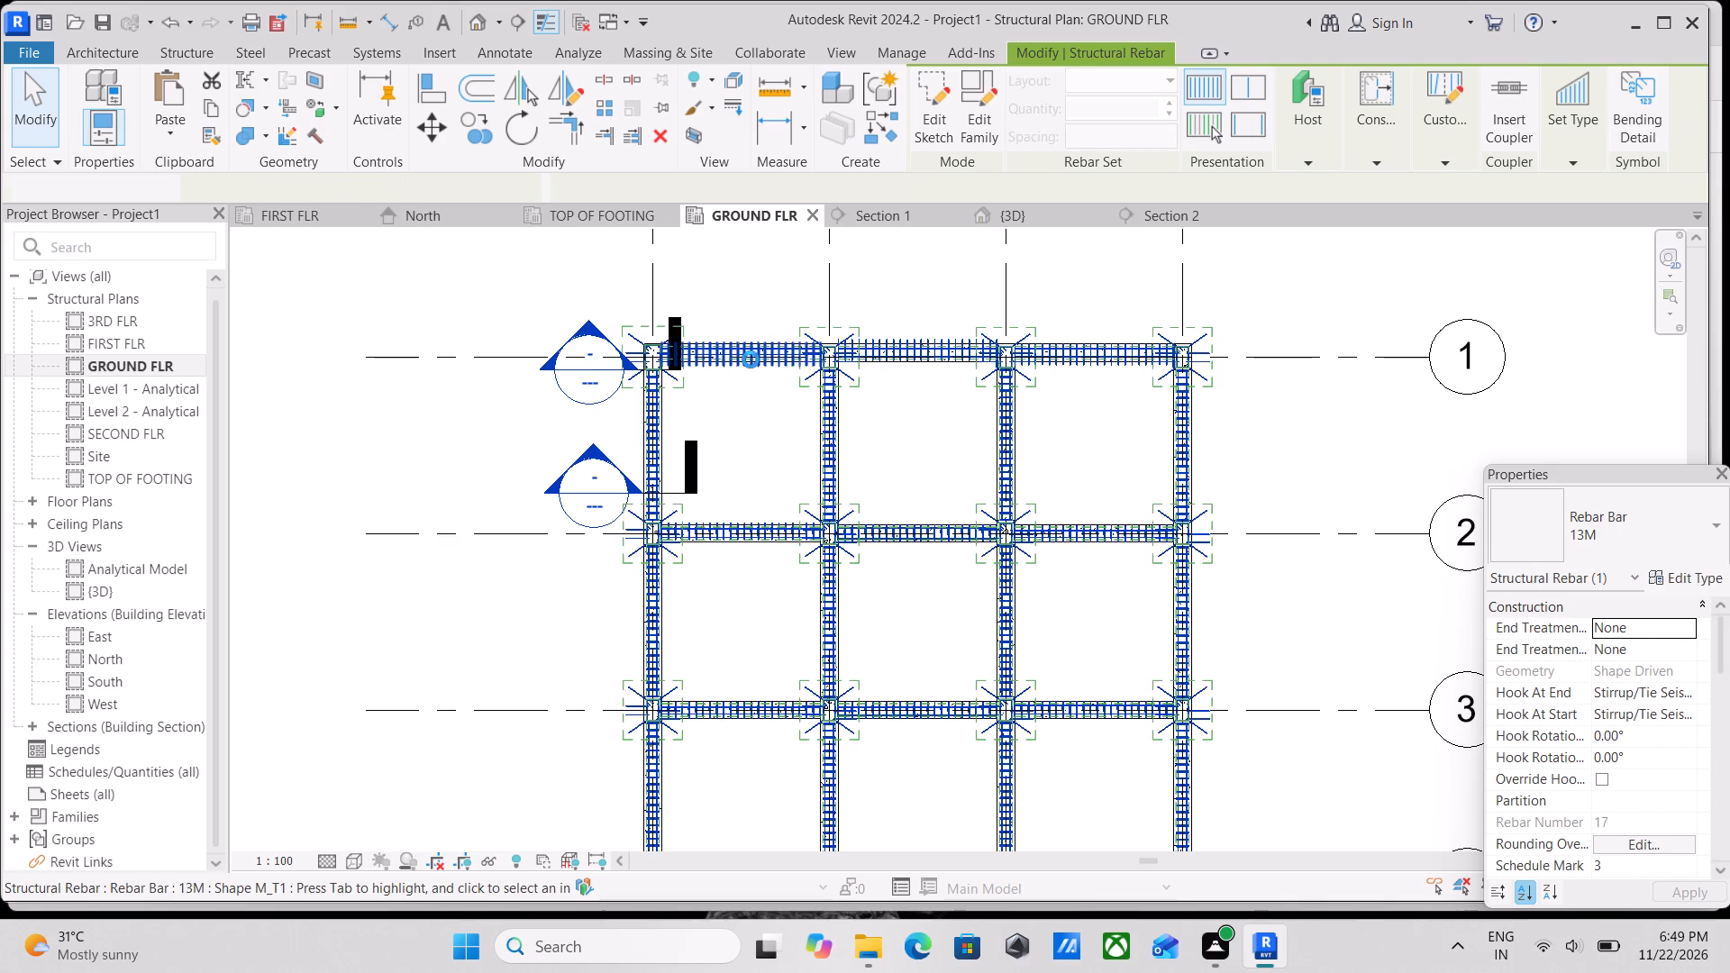
scroll(754, 362, up, 3)
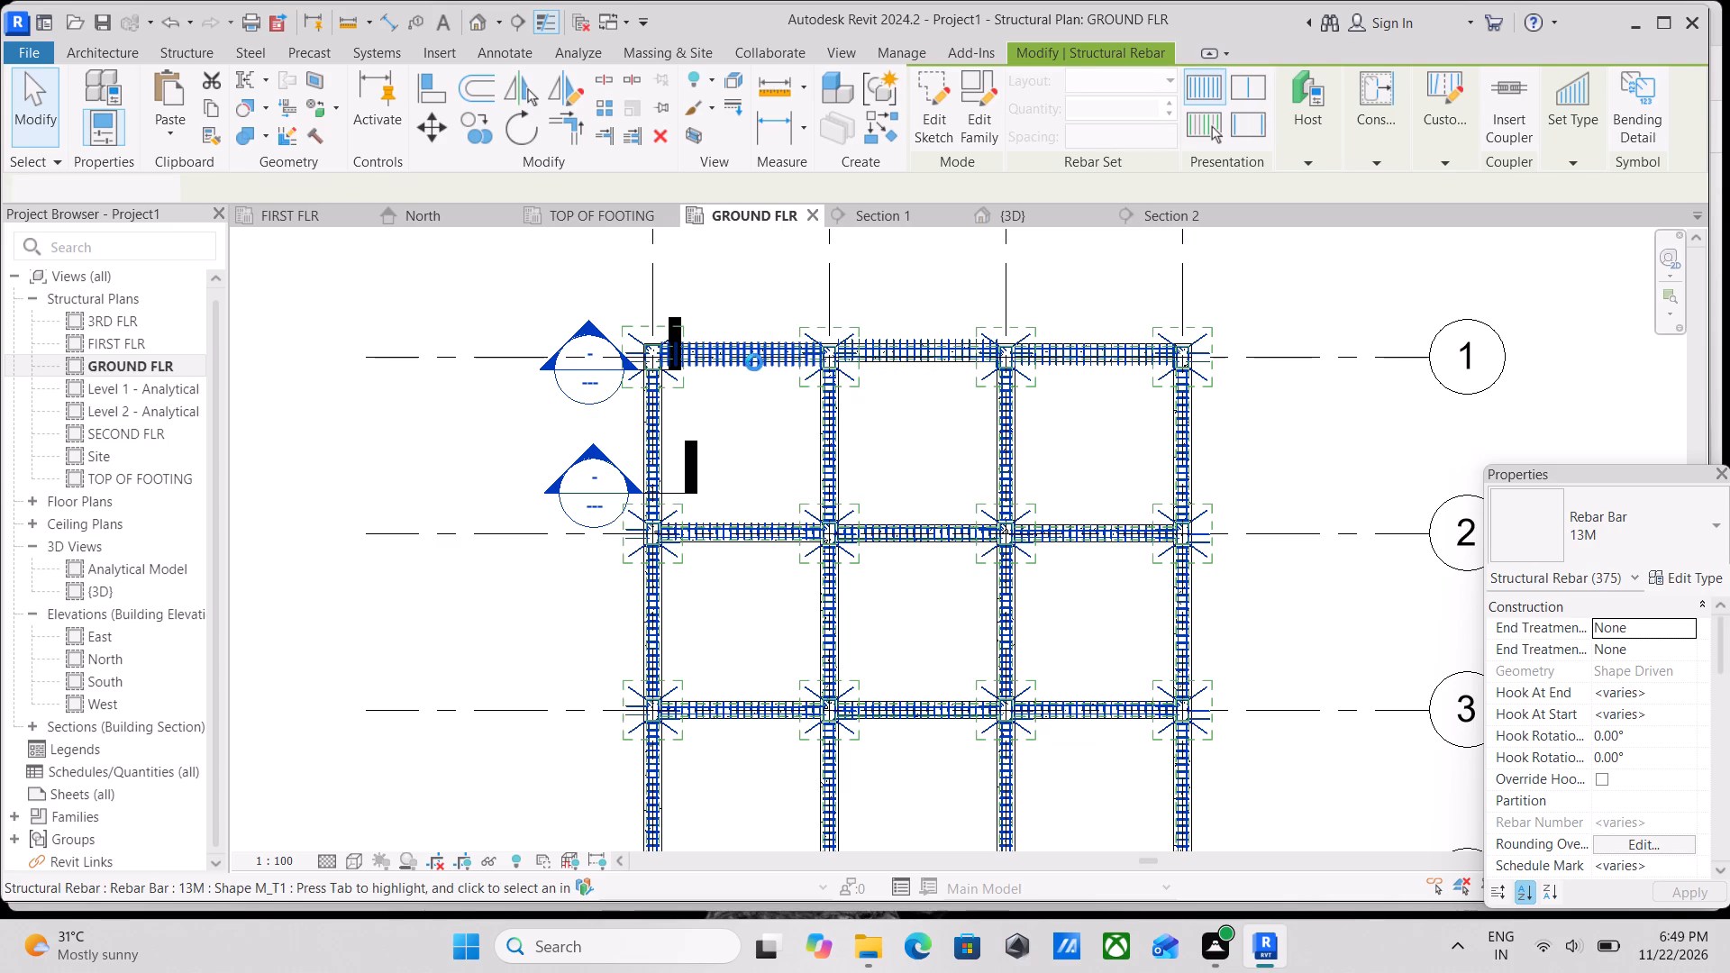
text(hh)
Create a Generic 300mm structural floor on GROUND FLR between grids C-D and 1-2, sketching a rectangular boundary about 2748 x 2823 mm along the inner beam faces.
scroll(917, 462, down, 2)
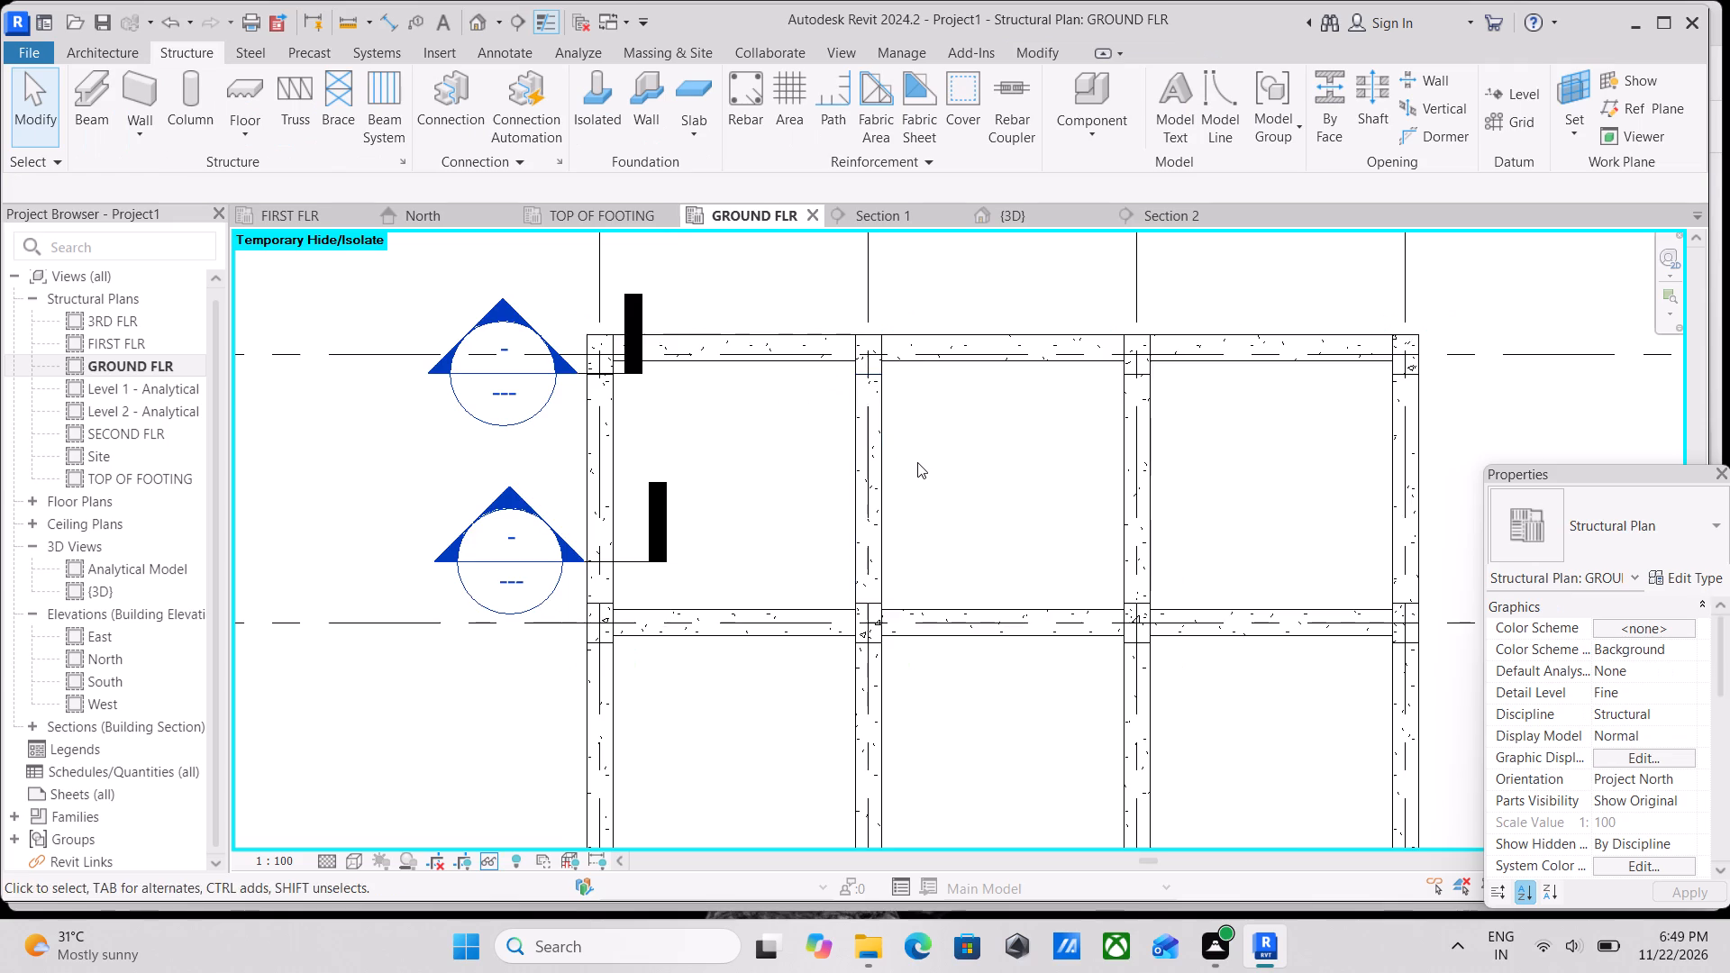
scroll(917, 462, down, 2)
middle_drag(897, 459, 687, 438)
scroll(776, 412, up, 4)
middle_drag(900, 399, 835, 426)
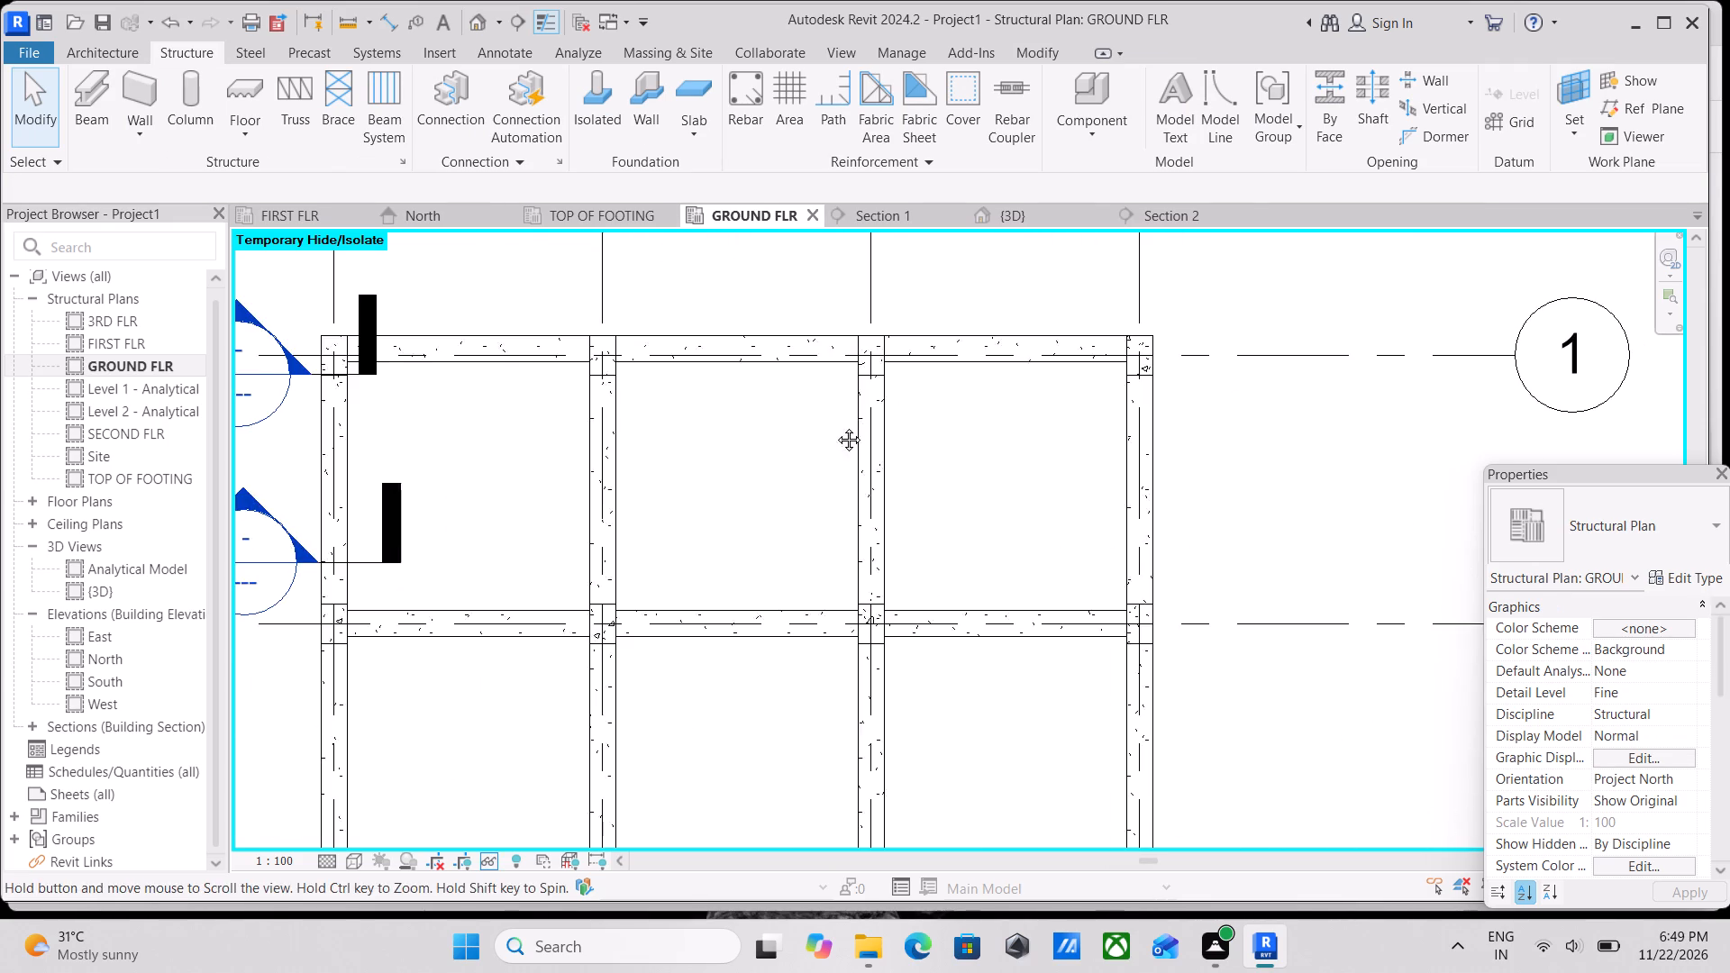
middle_drag(835, 426, 816, 433)
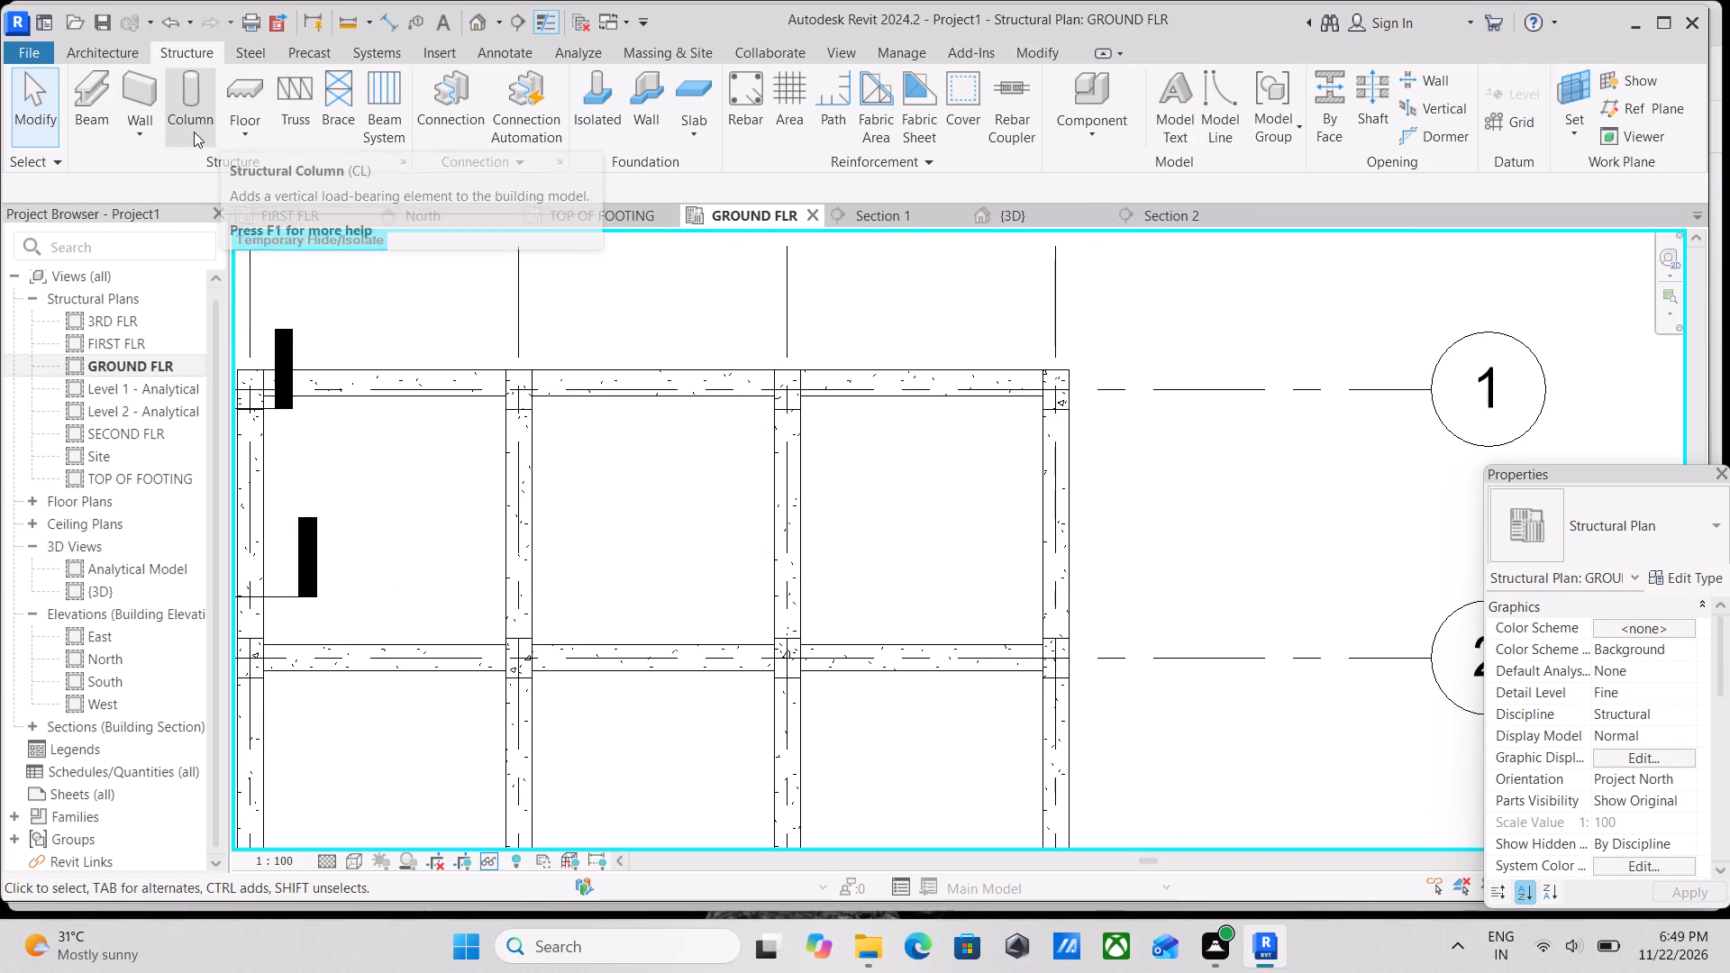
click(258, 124)
click(296, 168)
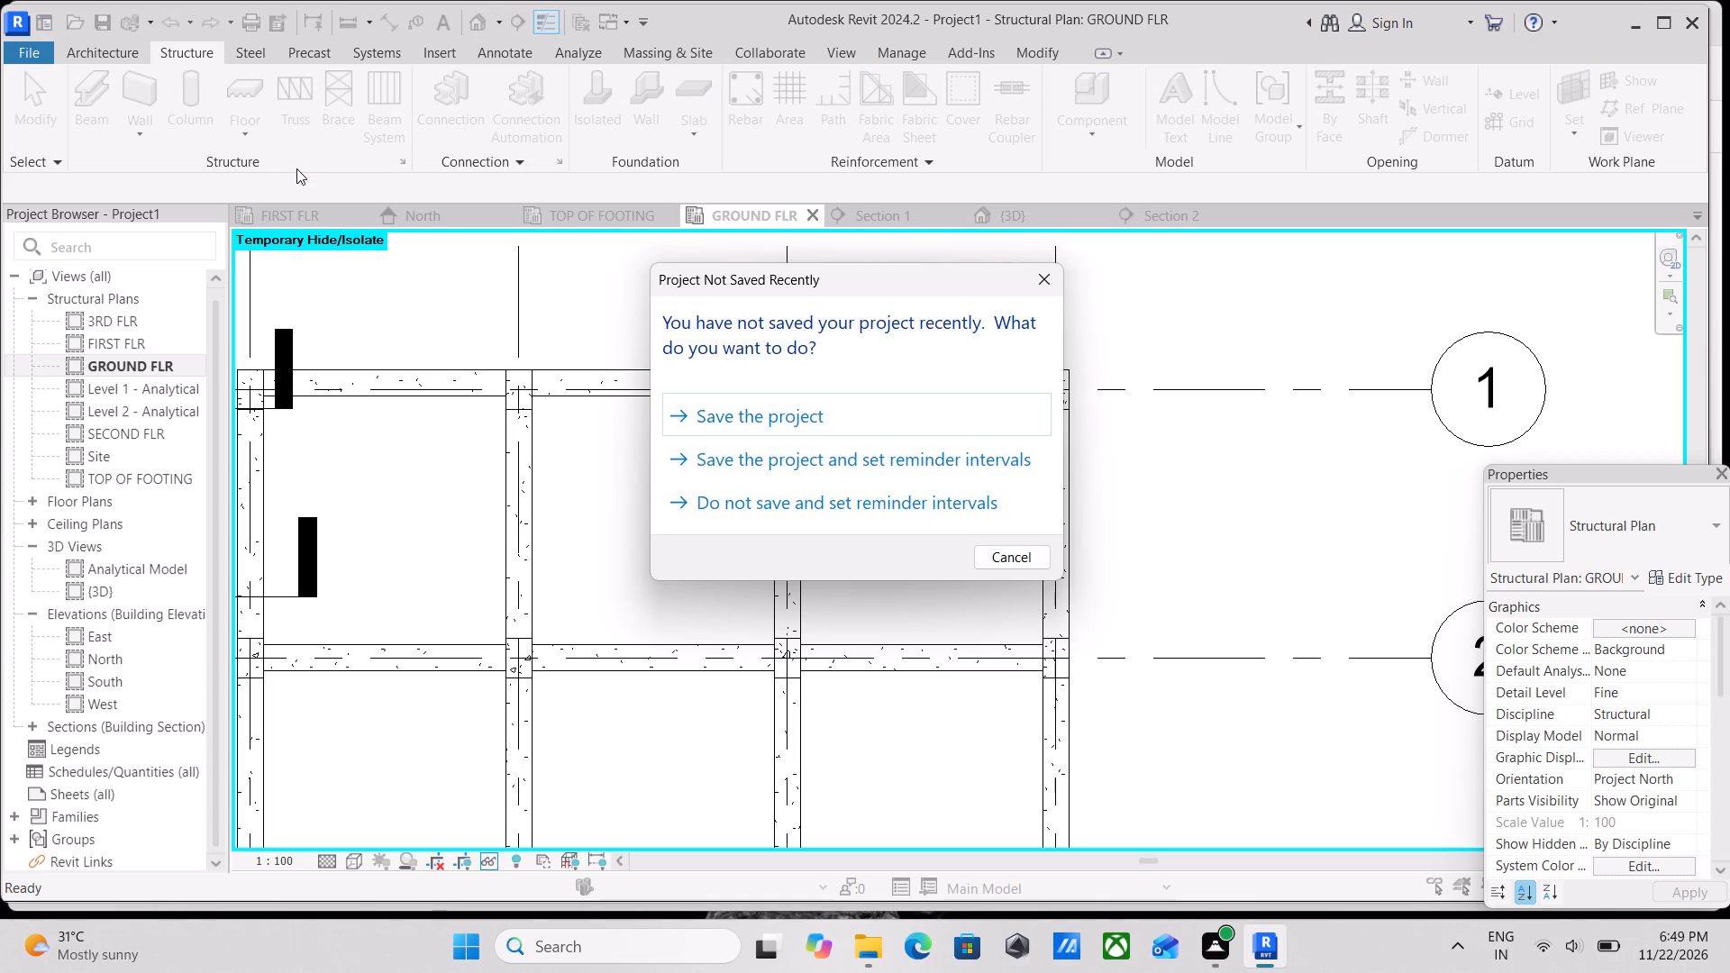
click(1050, 279)
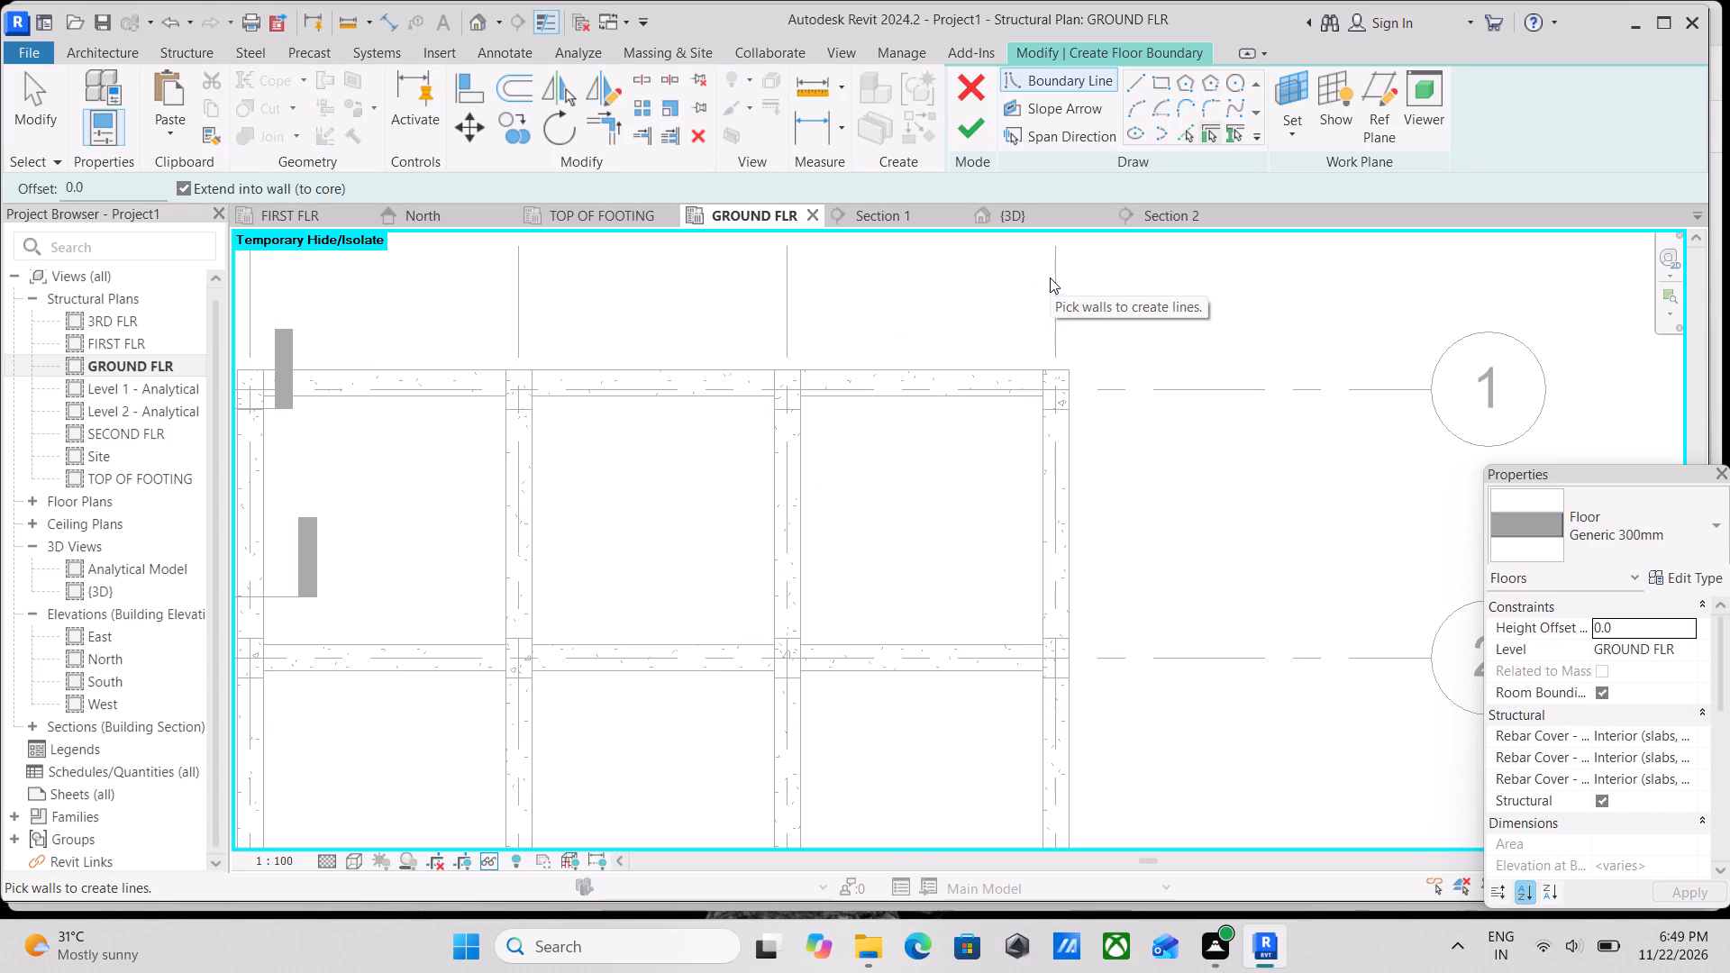
click(1165, 83)
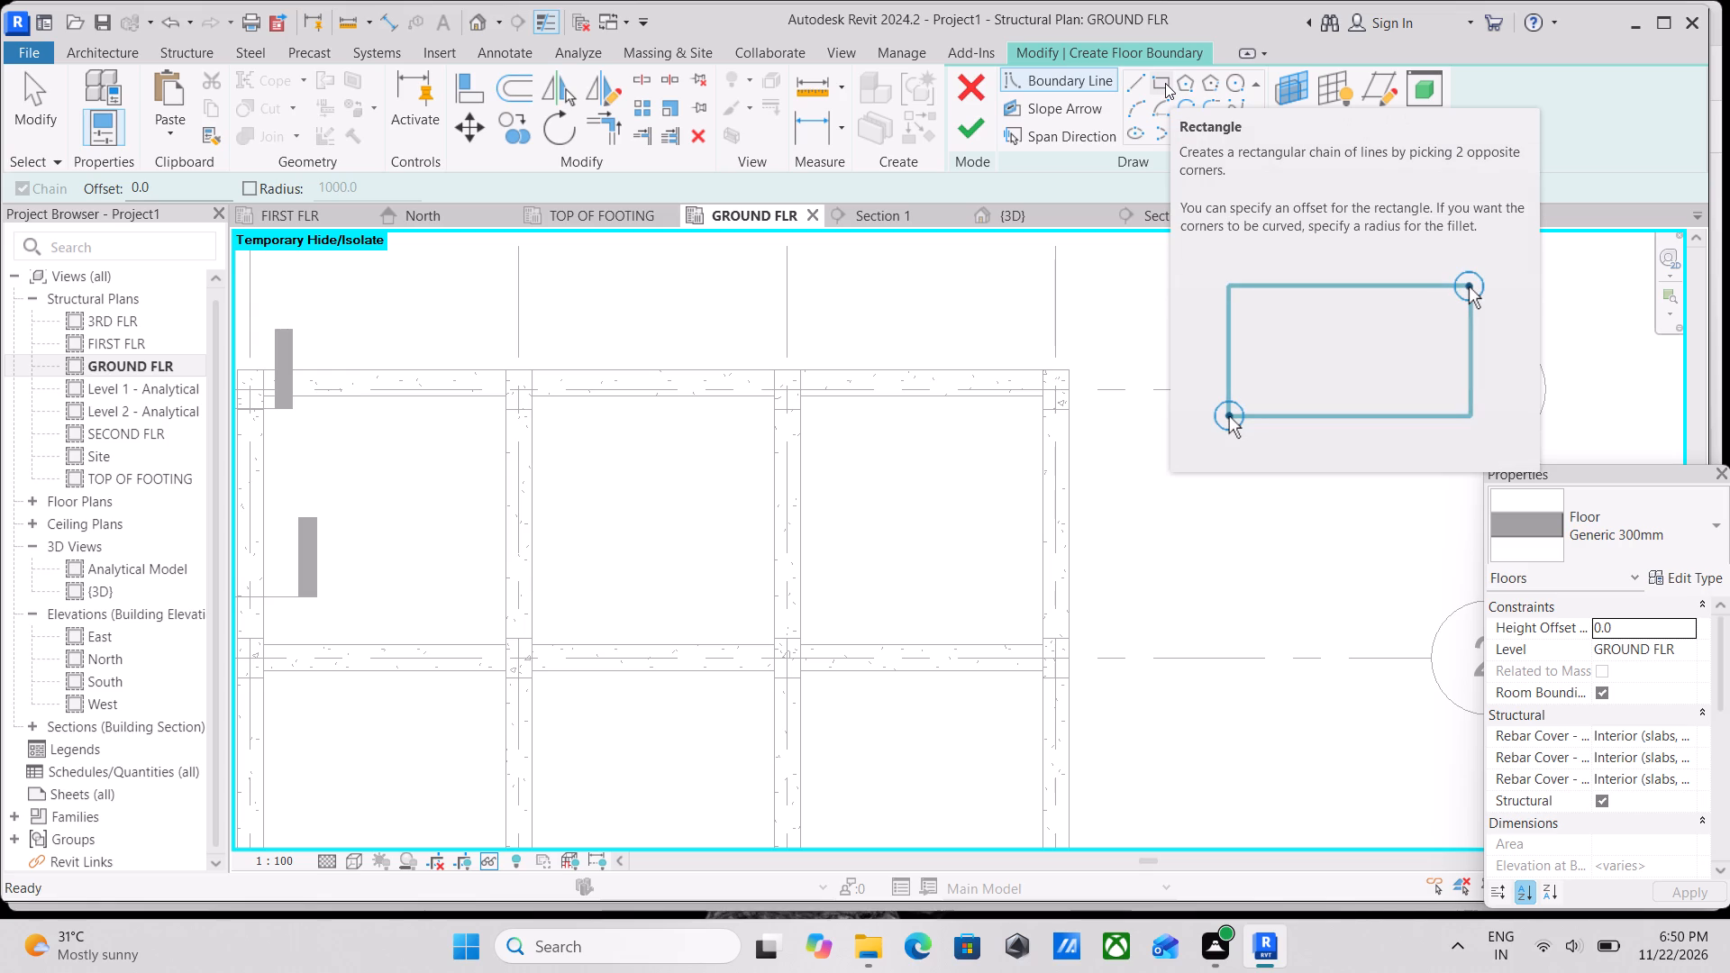
scroll(1158, 135, up, 1)
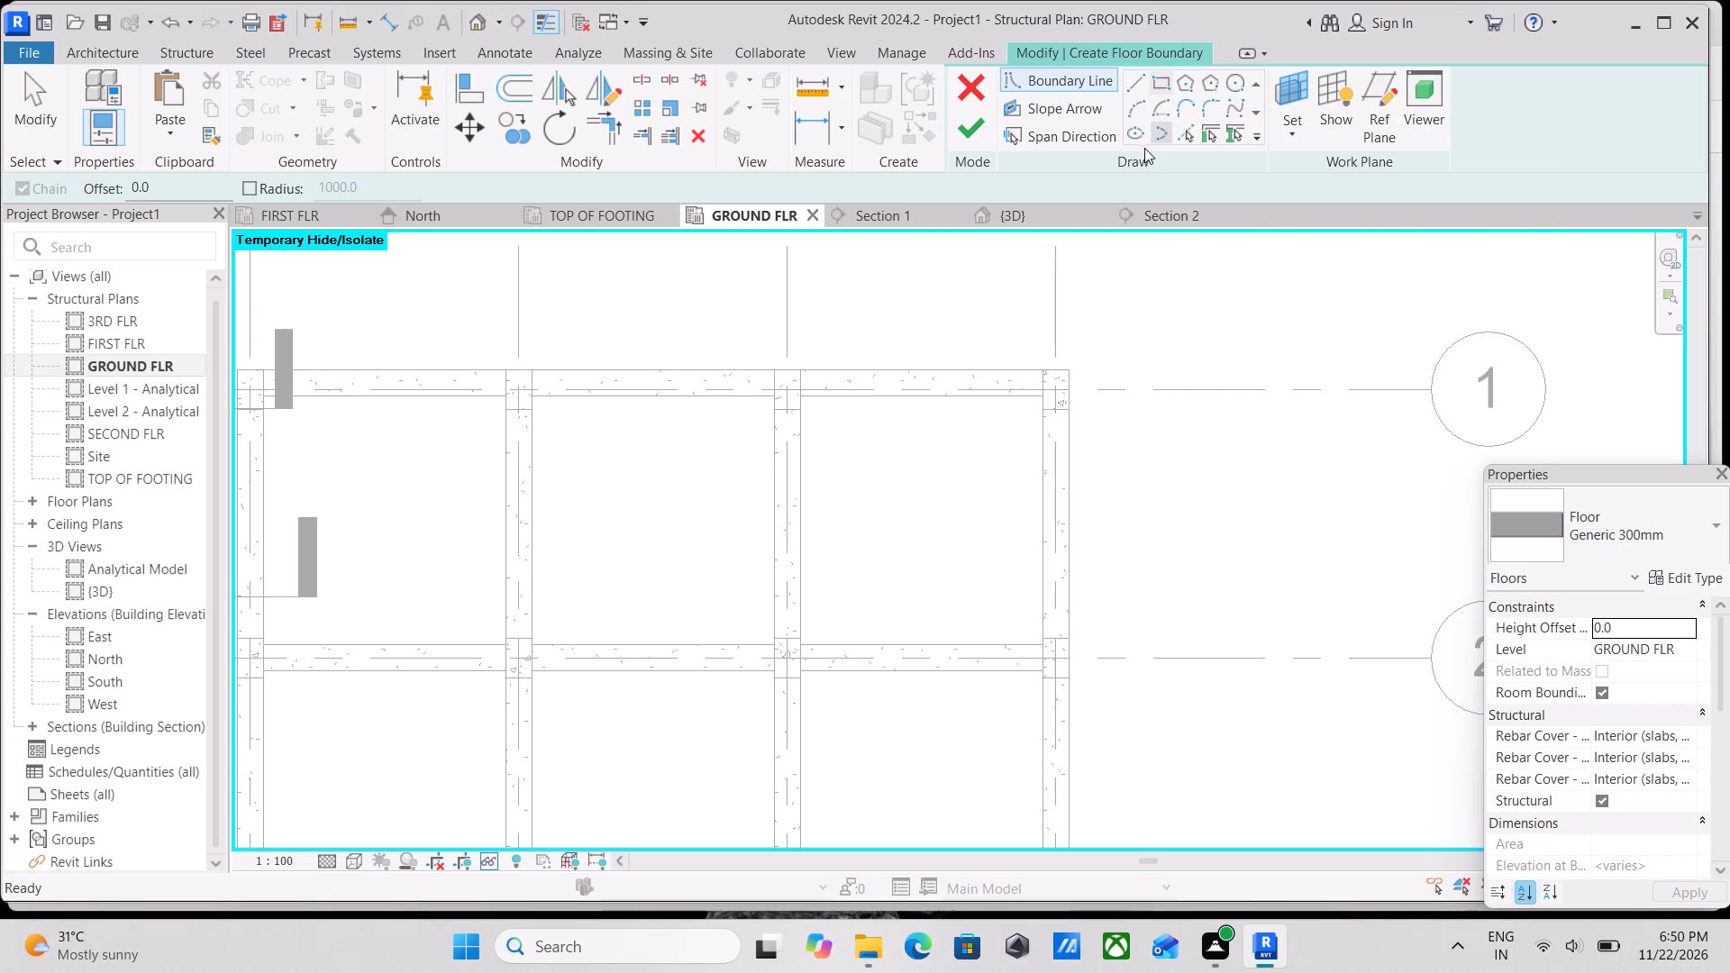
click(1159, 82)
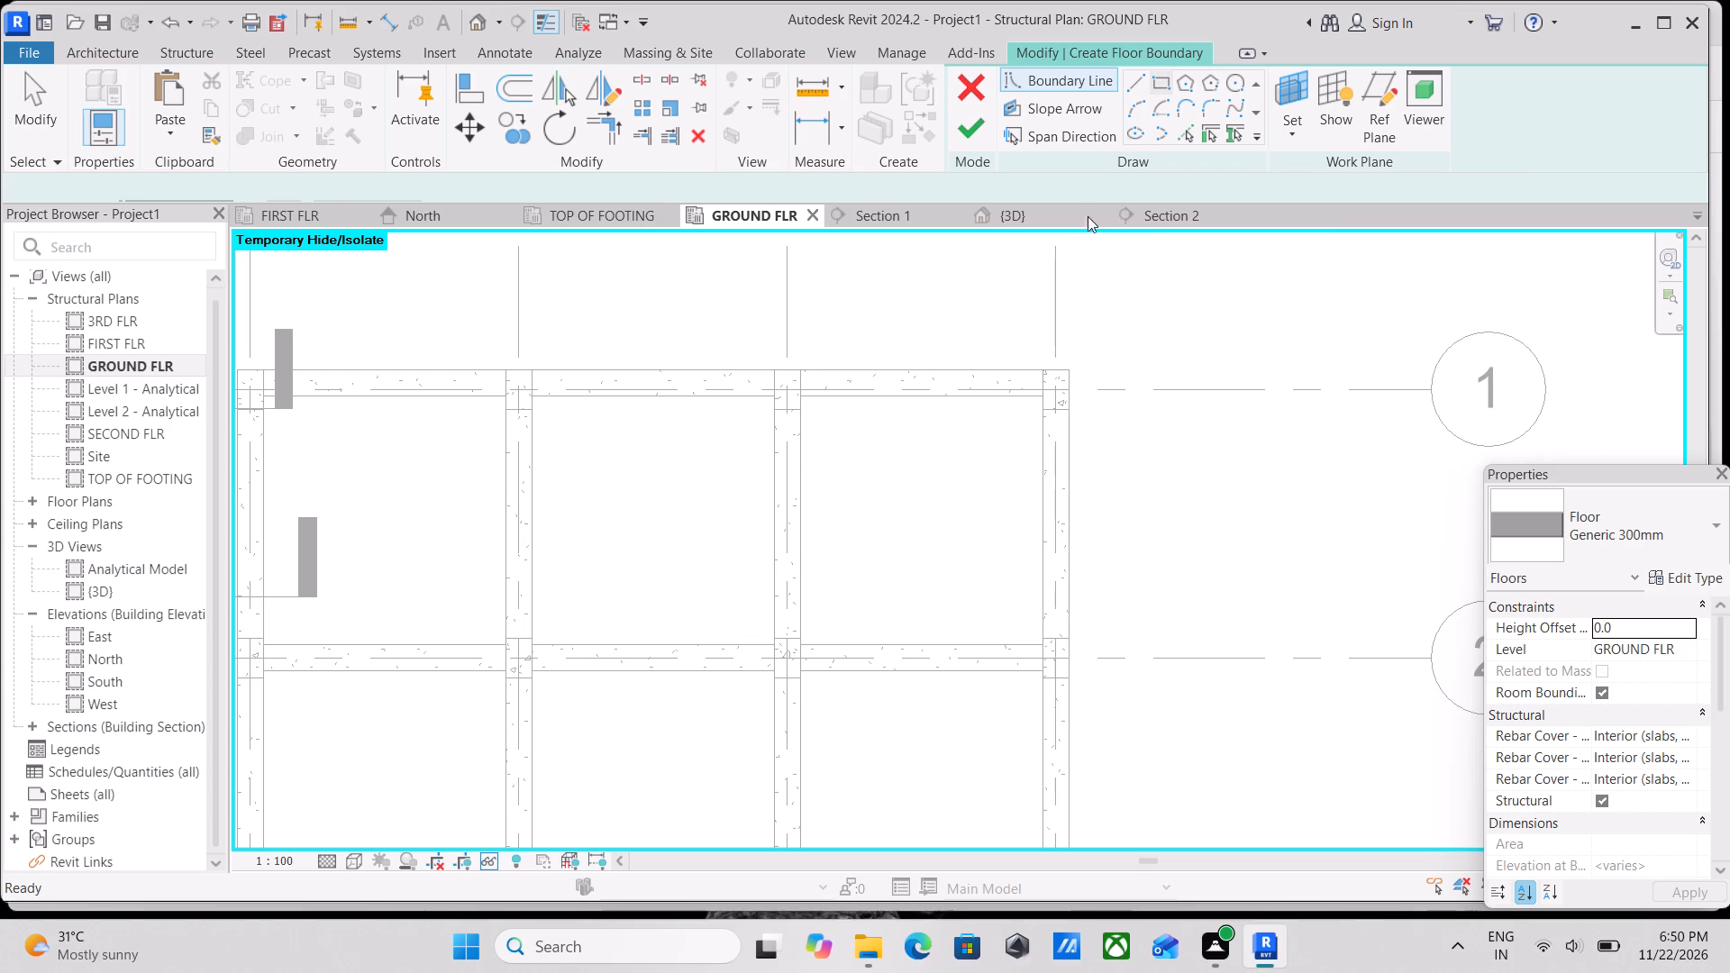
scroll(1027, 392, up, 3)
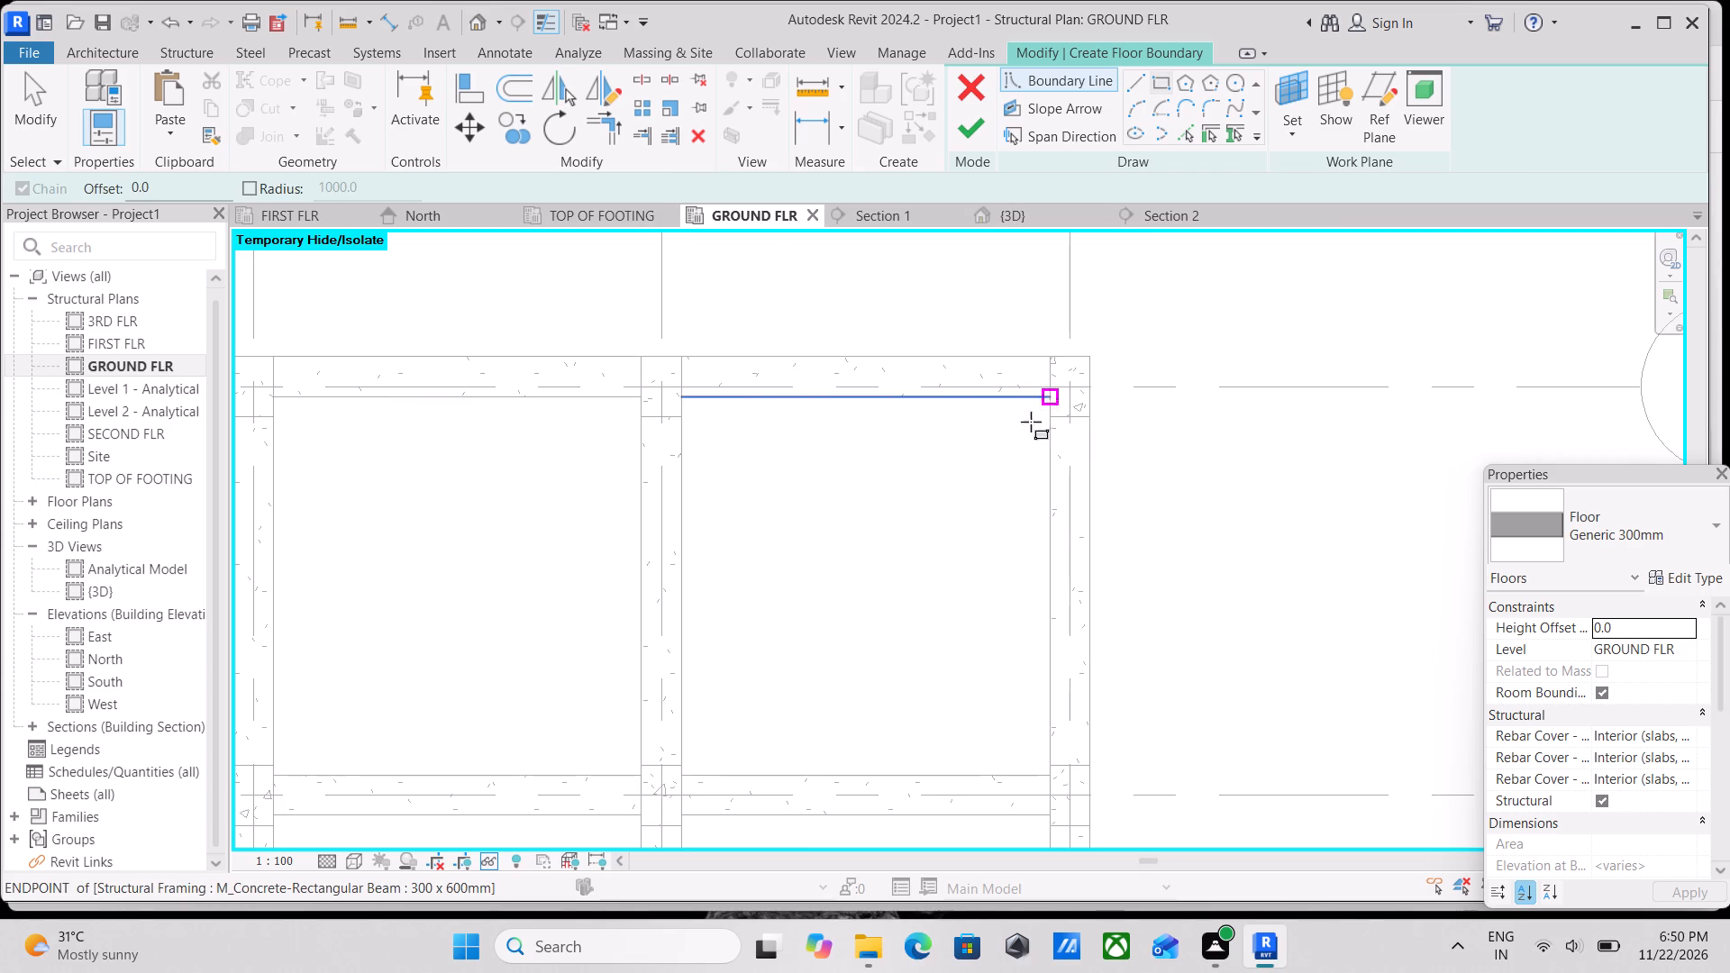
click(684, 396)
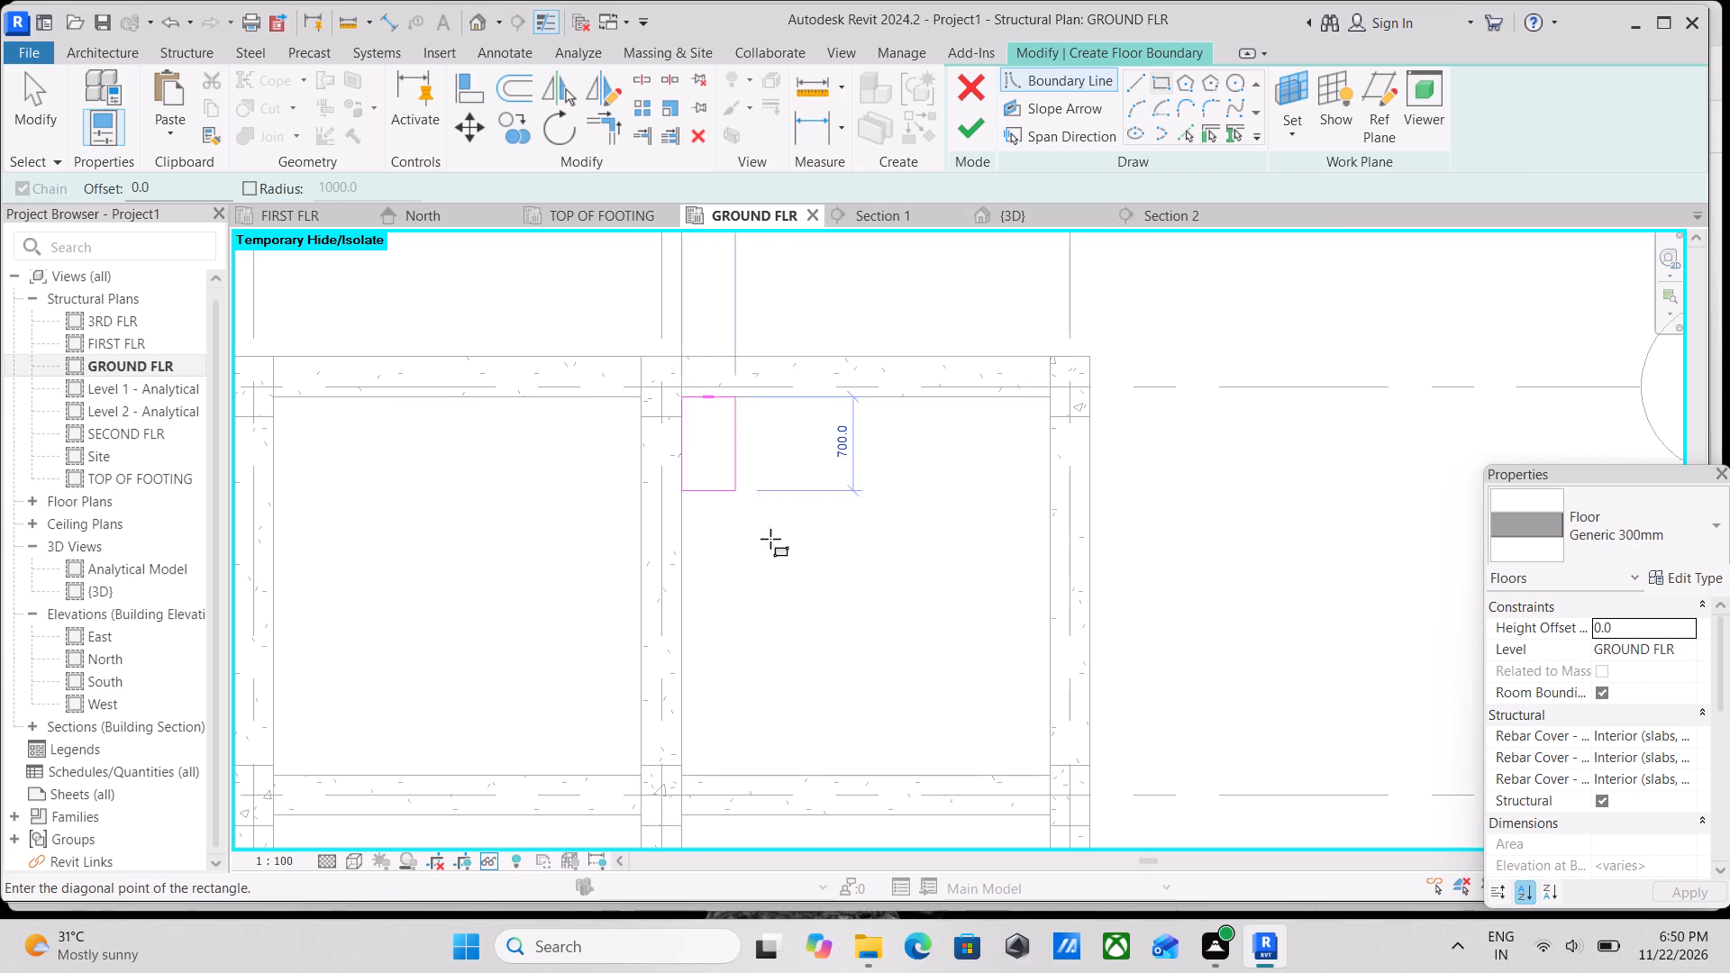
scroll(856, 604, down, 1)
middle_drag(856, 604, 815, 568)
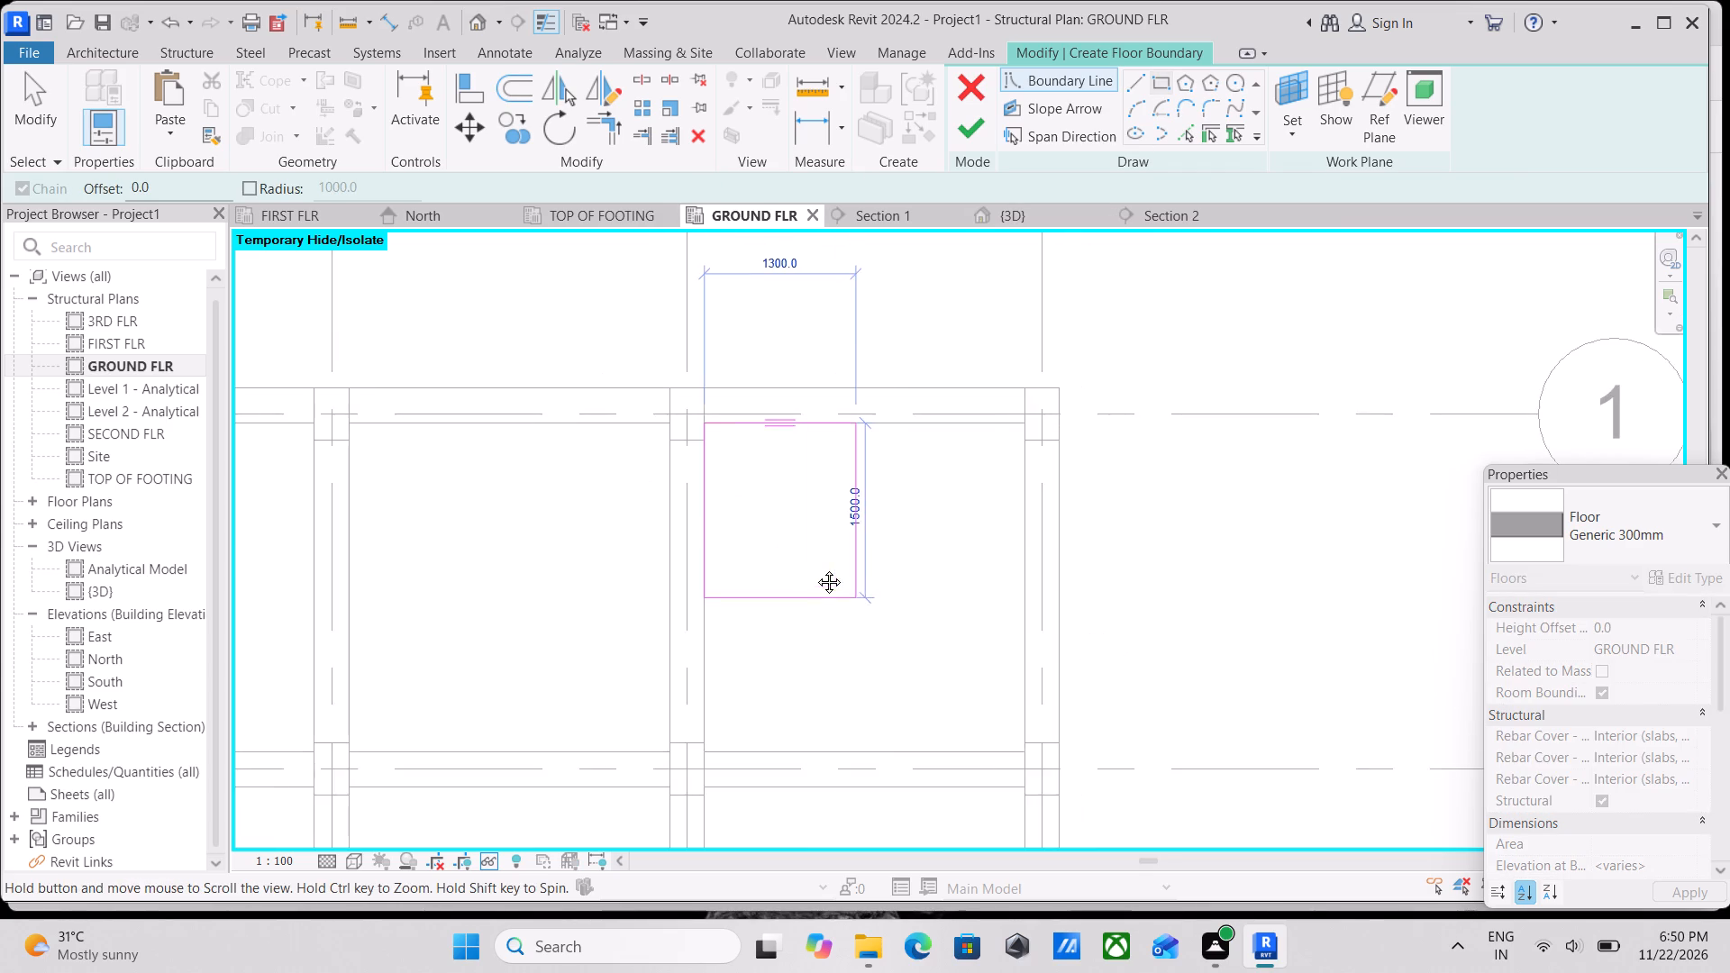
middle_drag(815, 568, 745, 475)
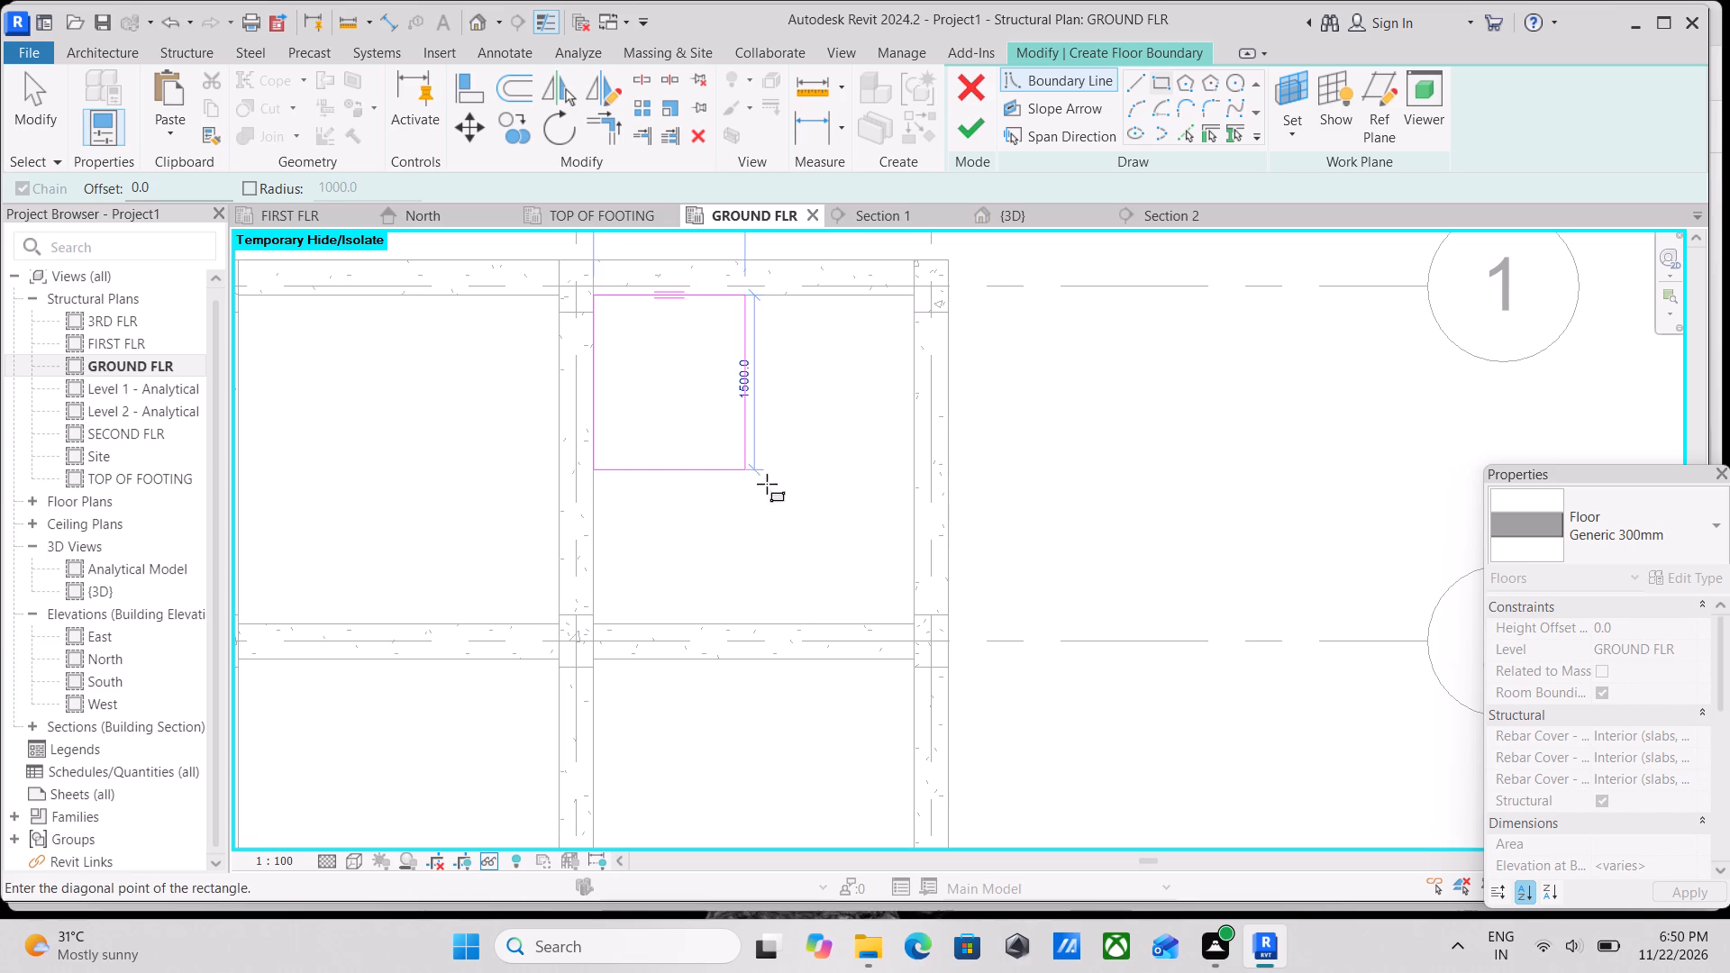
click(915, 622)
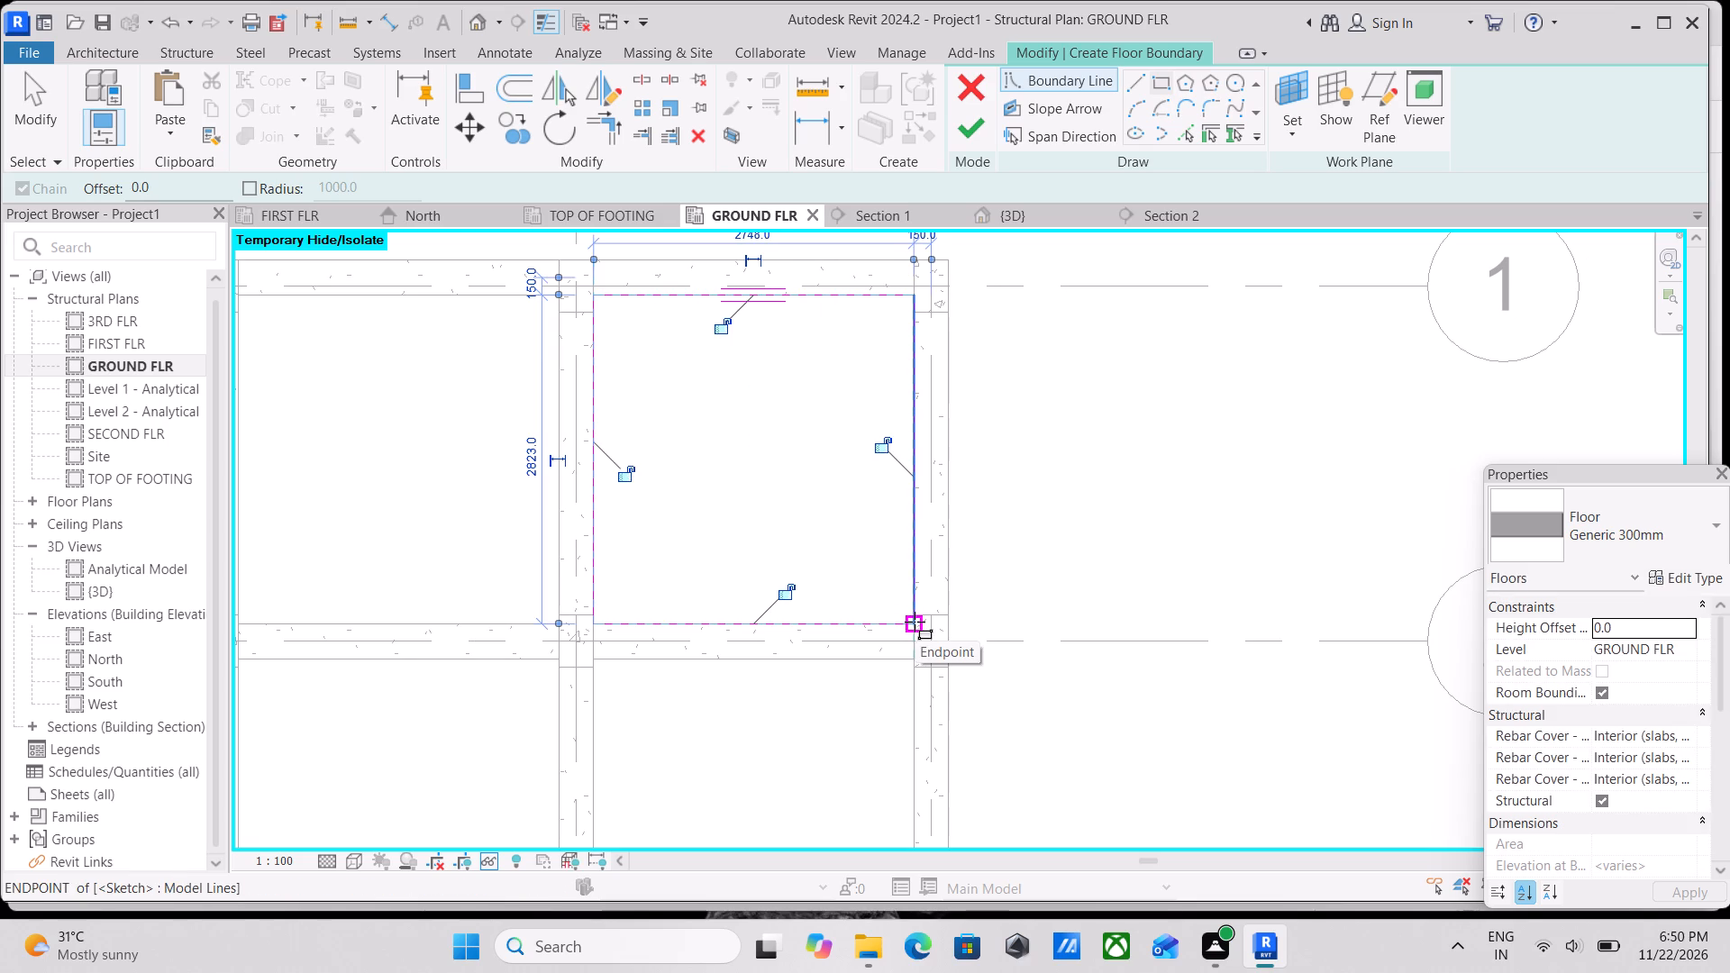
scroll(806, 508, down, 3)
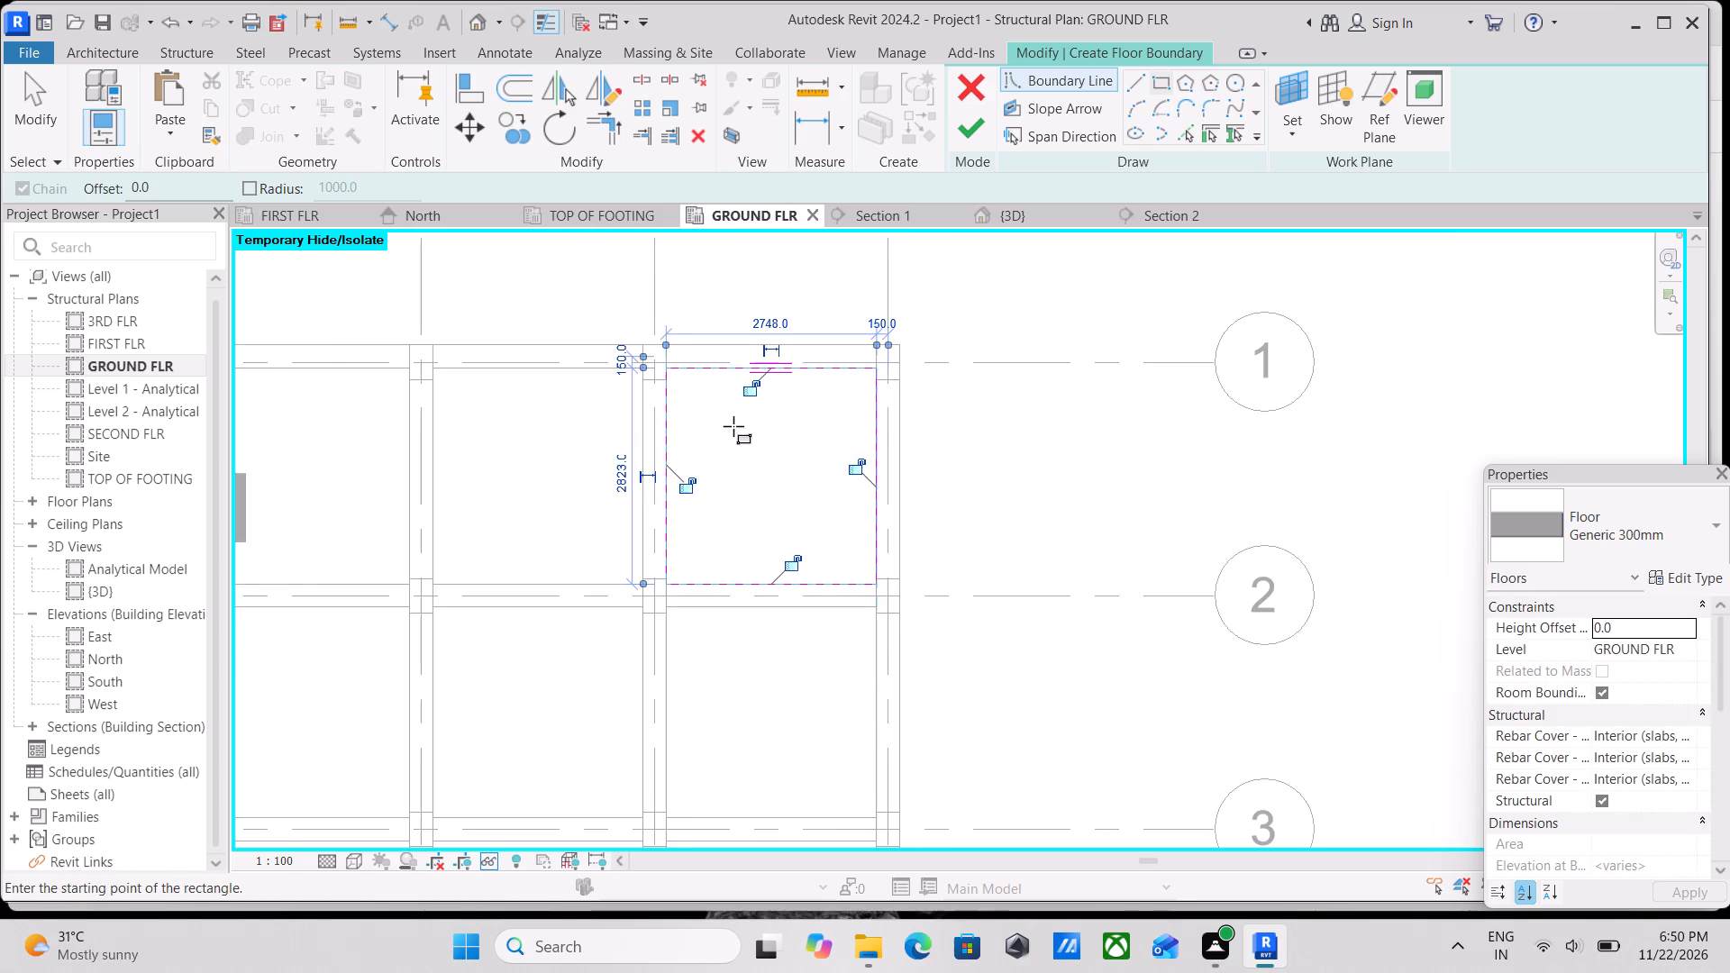
scroll(734, 426, down, 1)
middle_drag(740, 427, 803, 447)
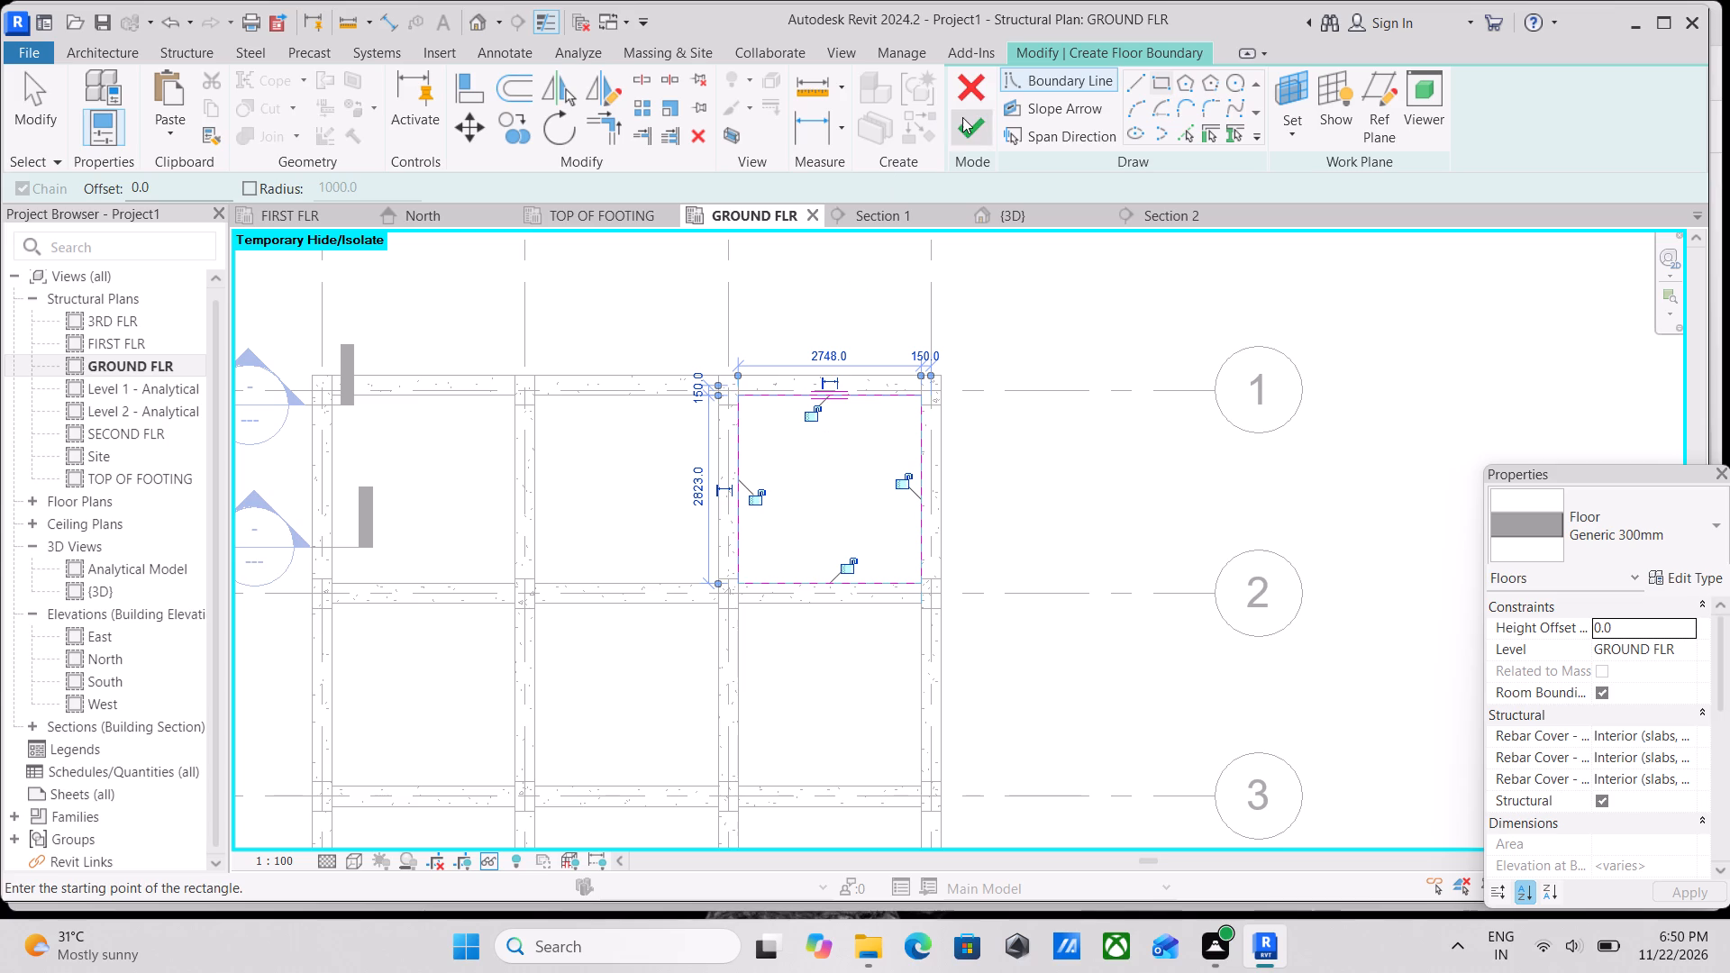
click(962, 117)
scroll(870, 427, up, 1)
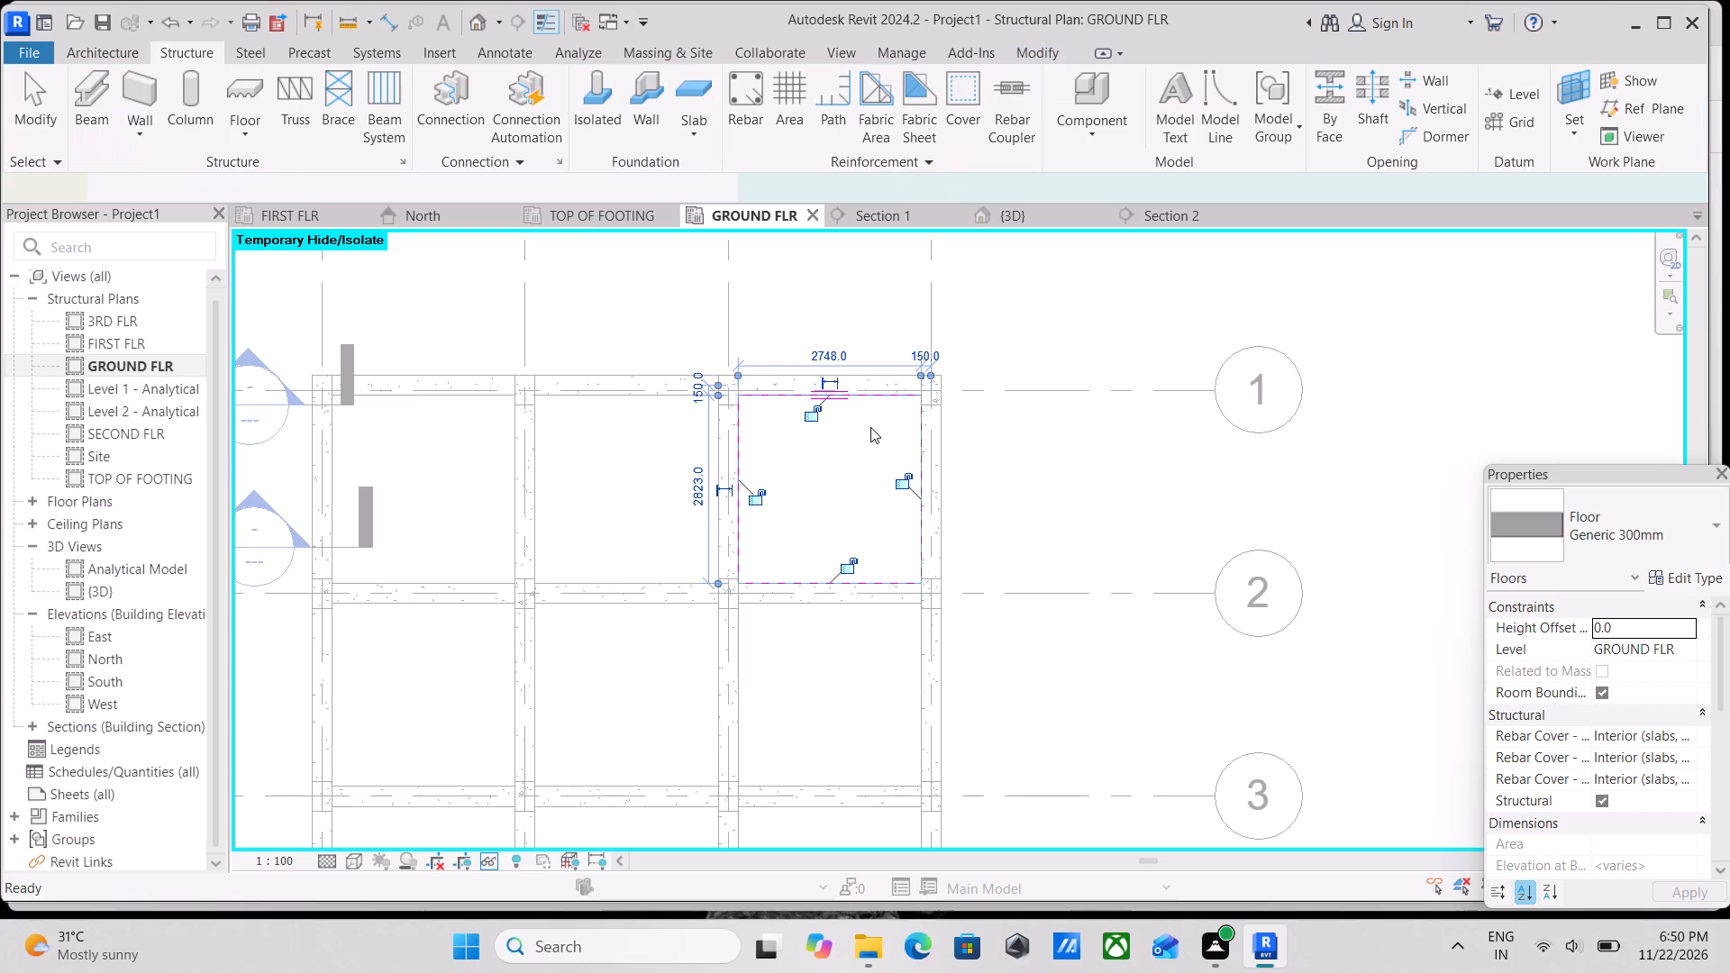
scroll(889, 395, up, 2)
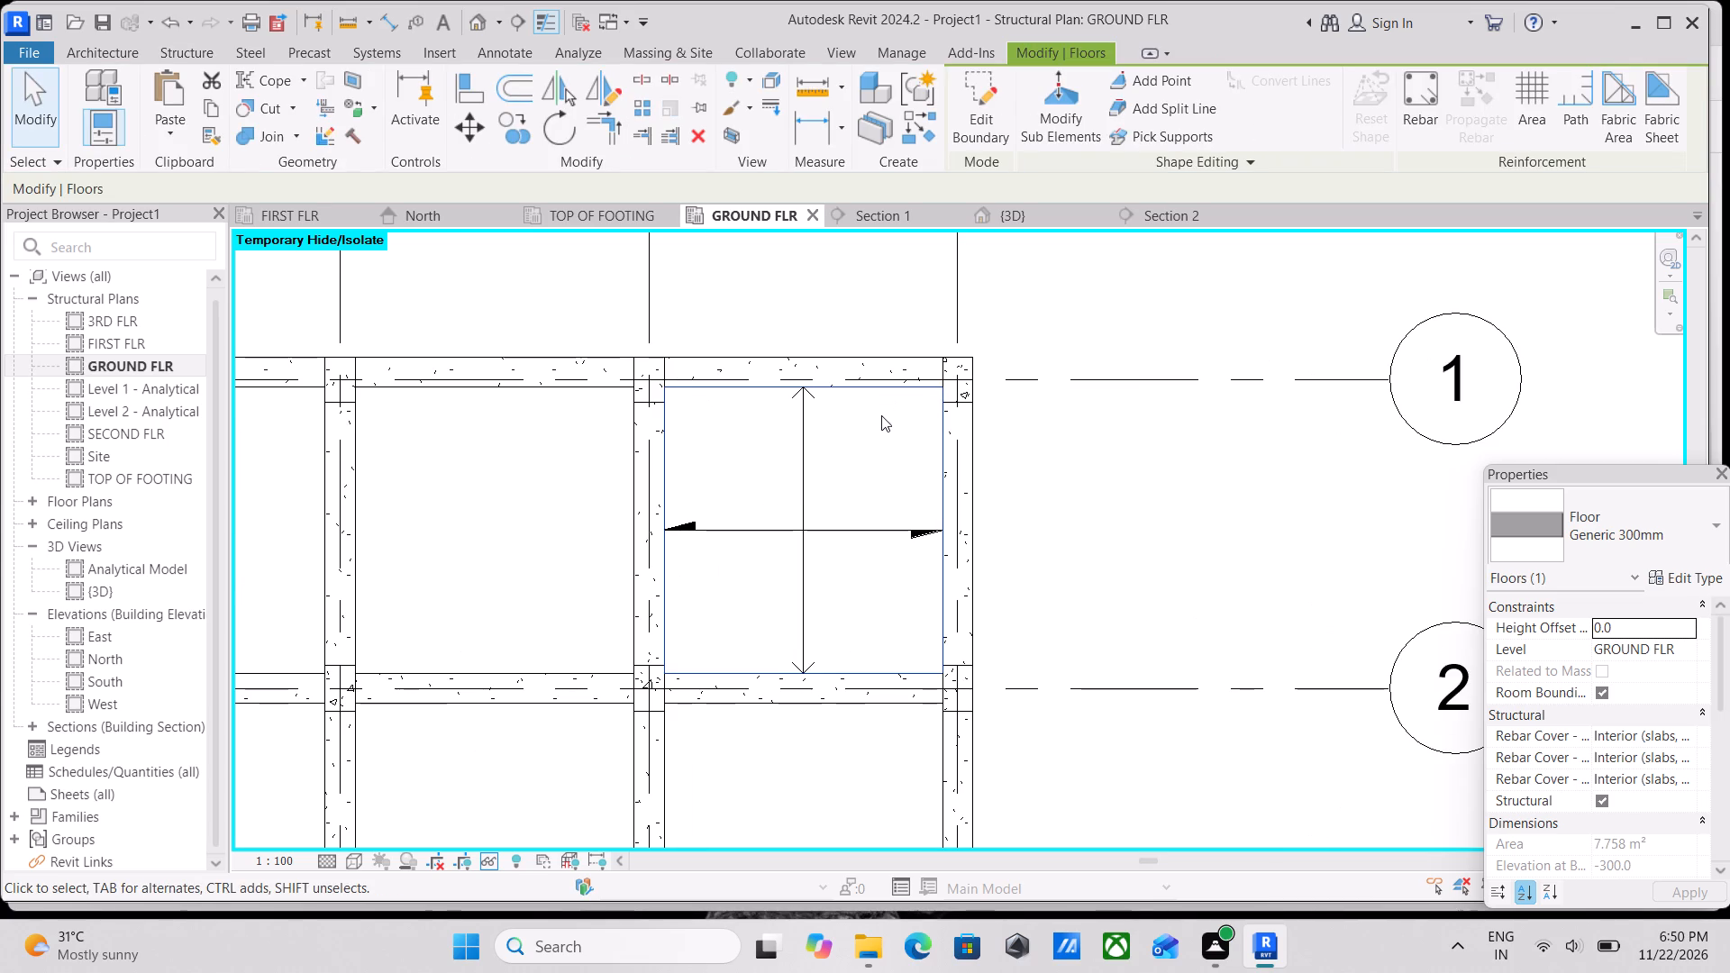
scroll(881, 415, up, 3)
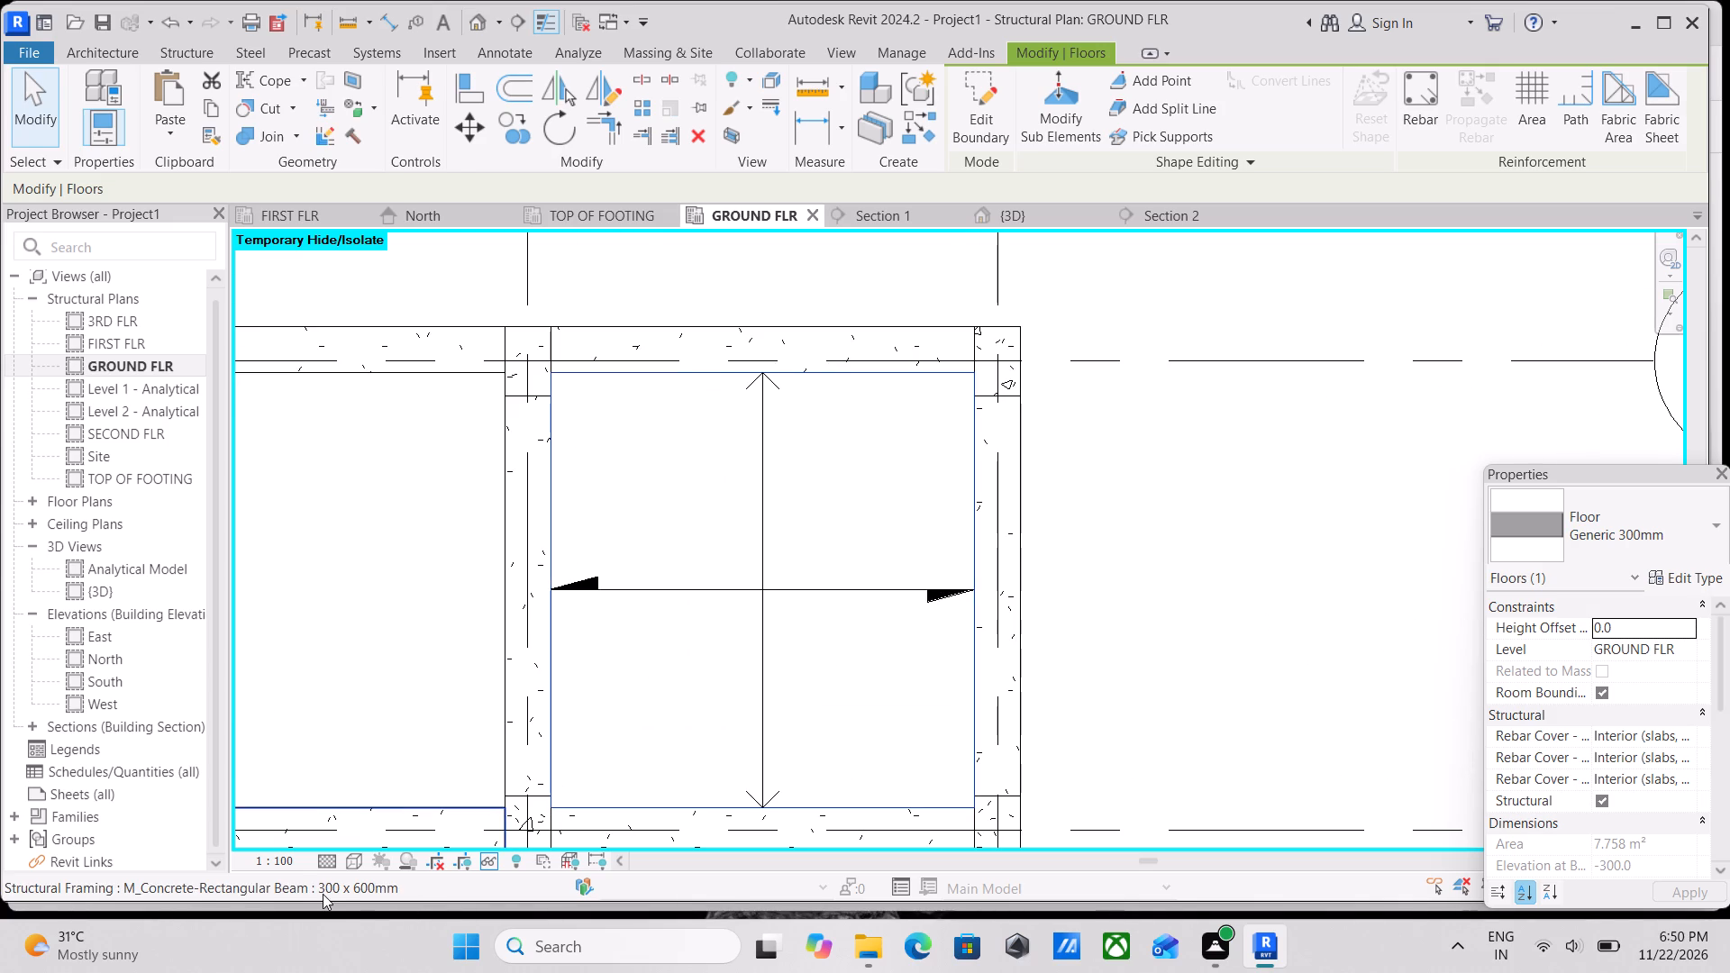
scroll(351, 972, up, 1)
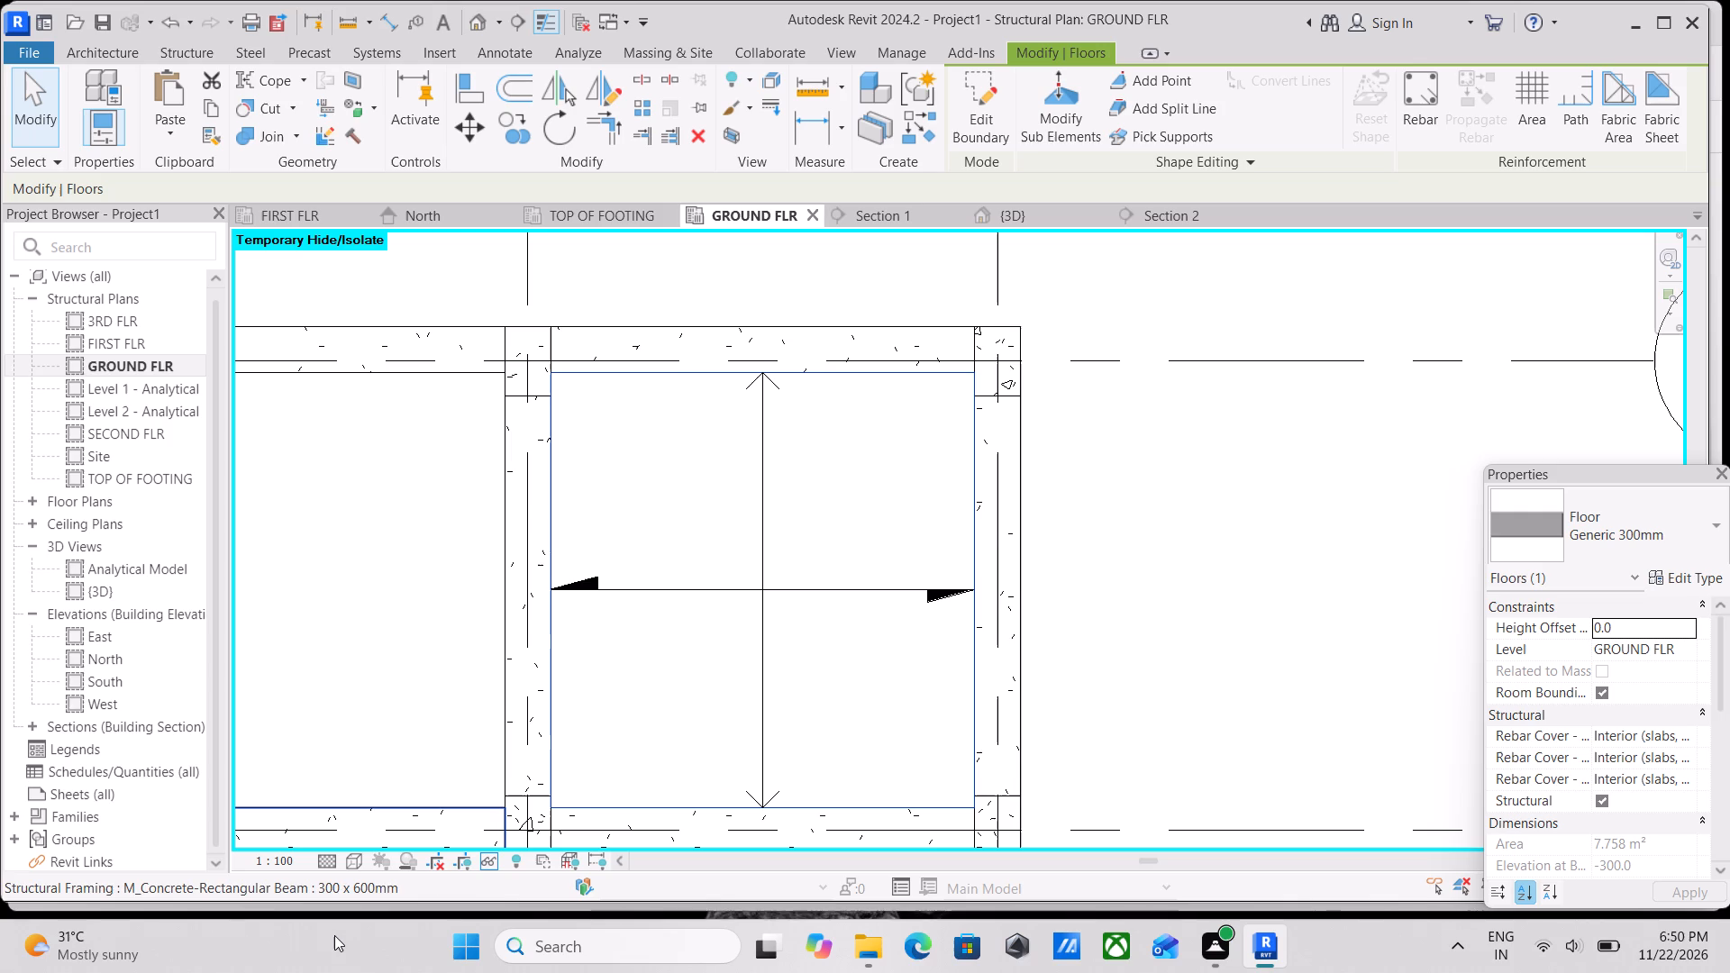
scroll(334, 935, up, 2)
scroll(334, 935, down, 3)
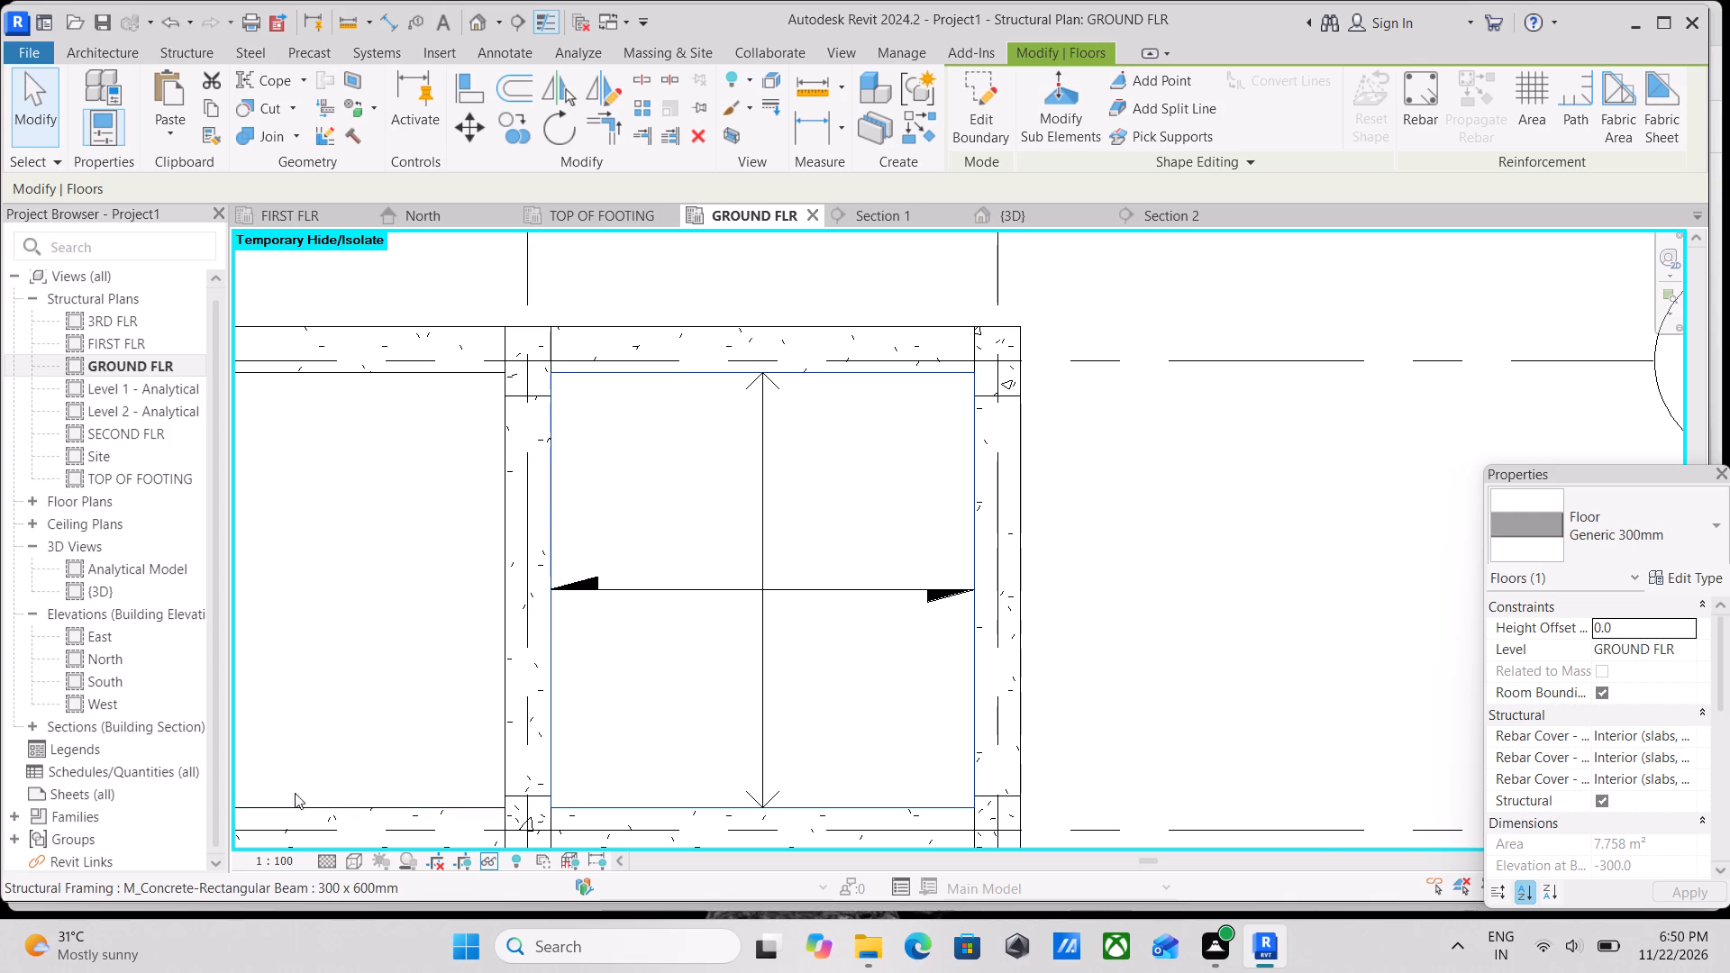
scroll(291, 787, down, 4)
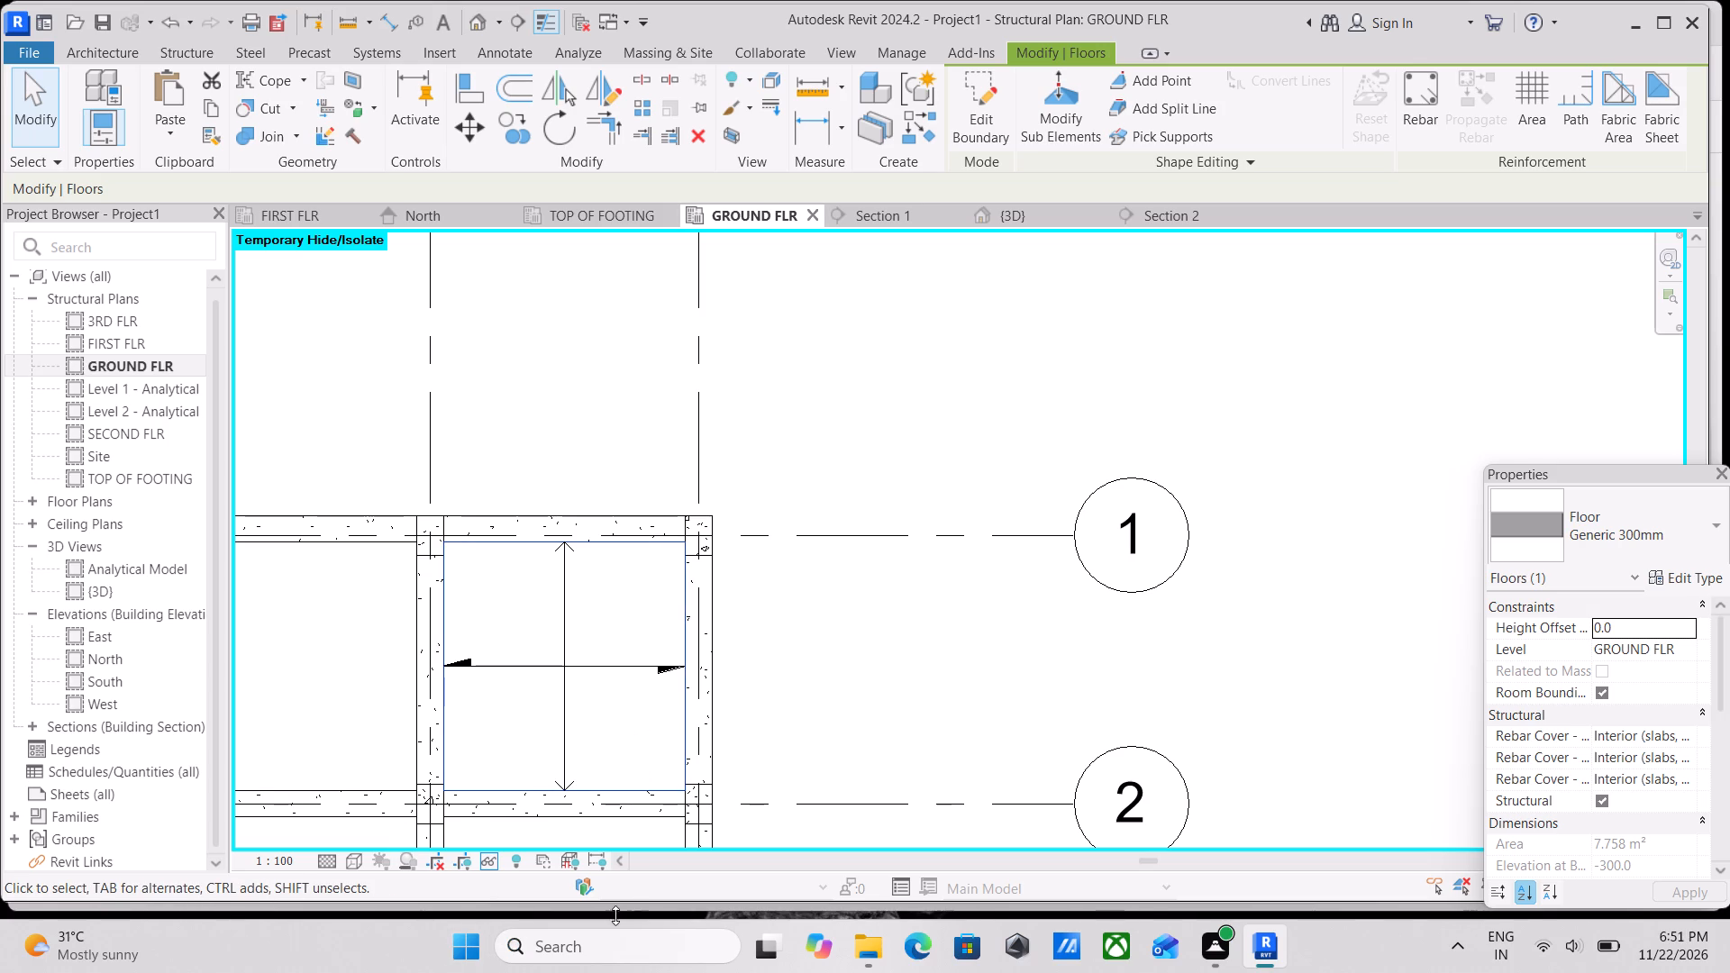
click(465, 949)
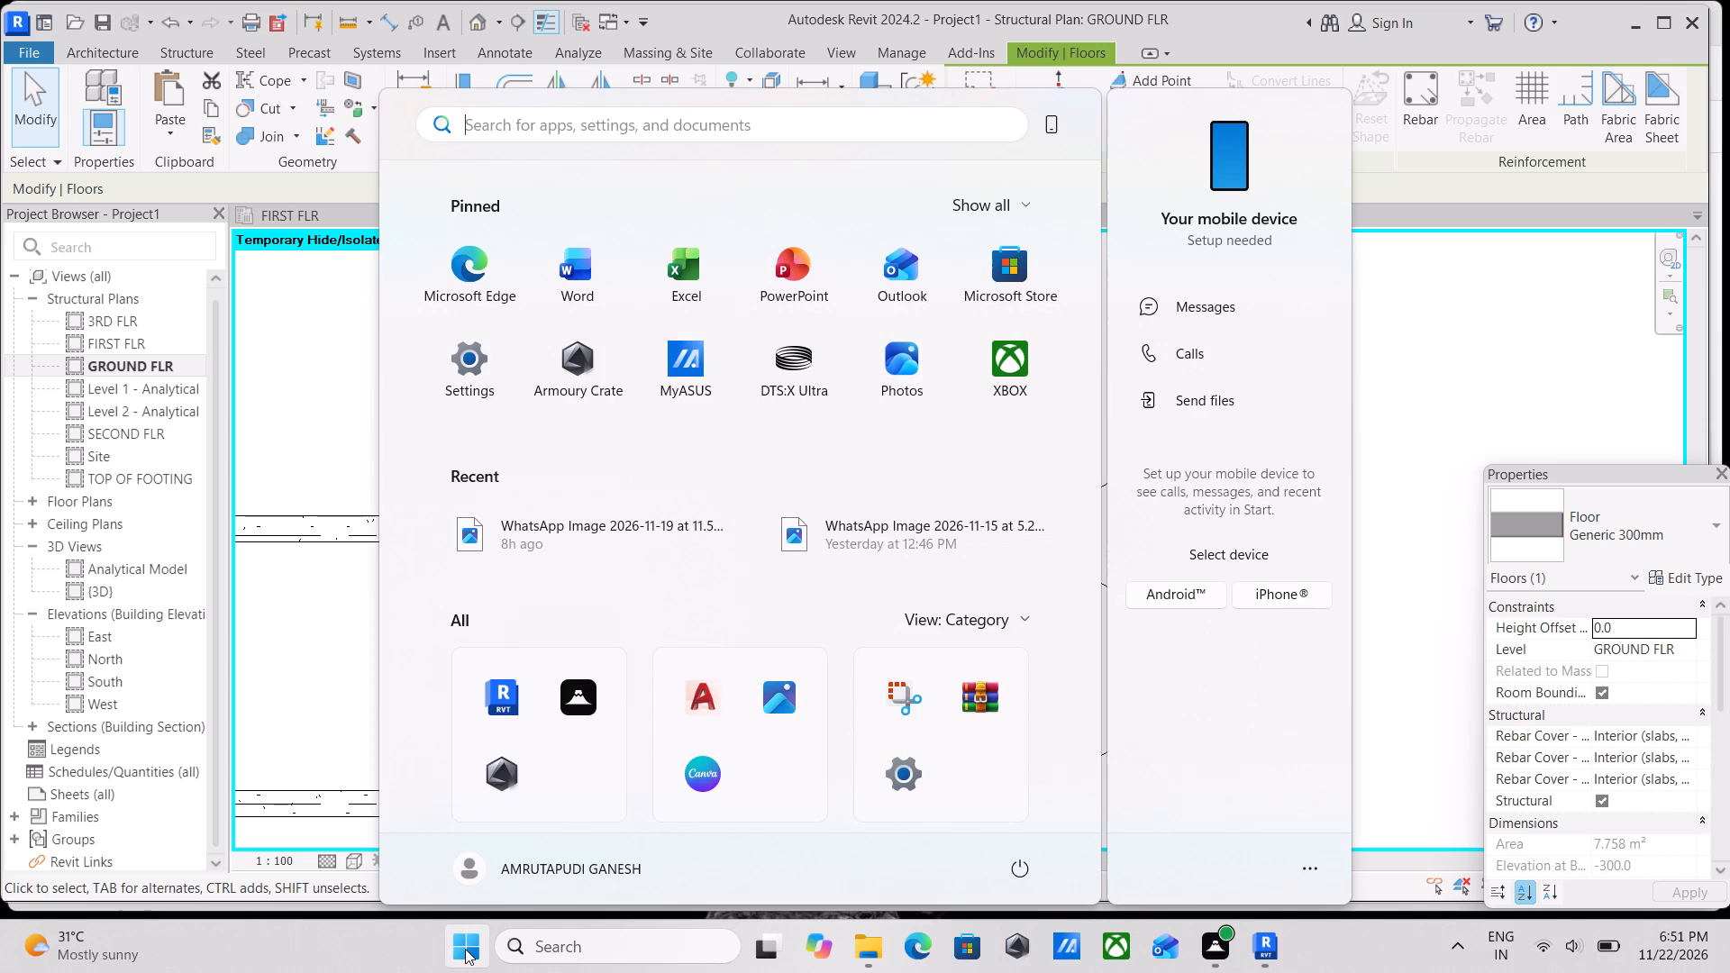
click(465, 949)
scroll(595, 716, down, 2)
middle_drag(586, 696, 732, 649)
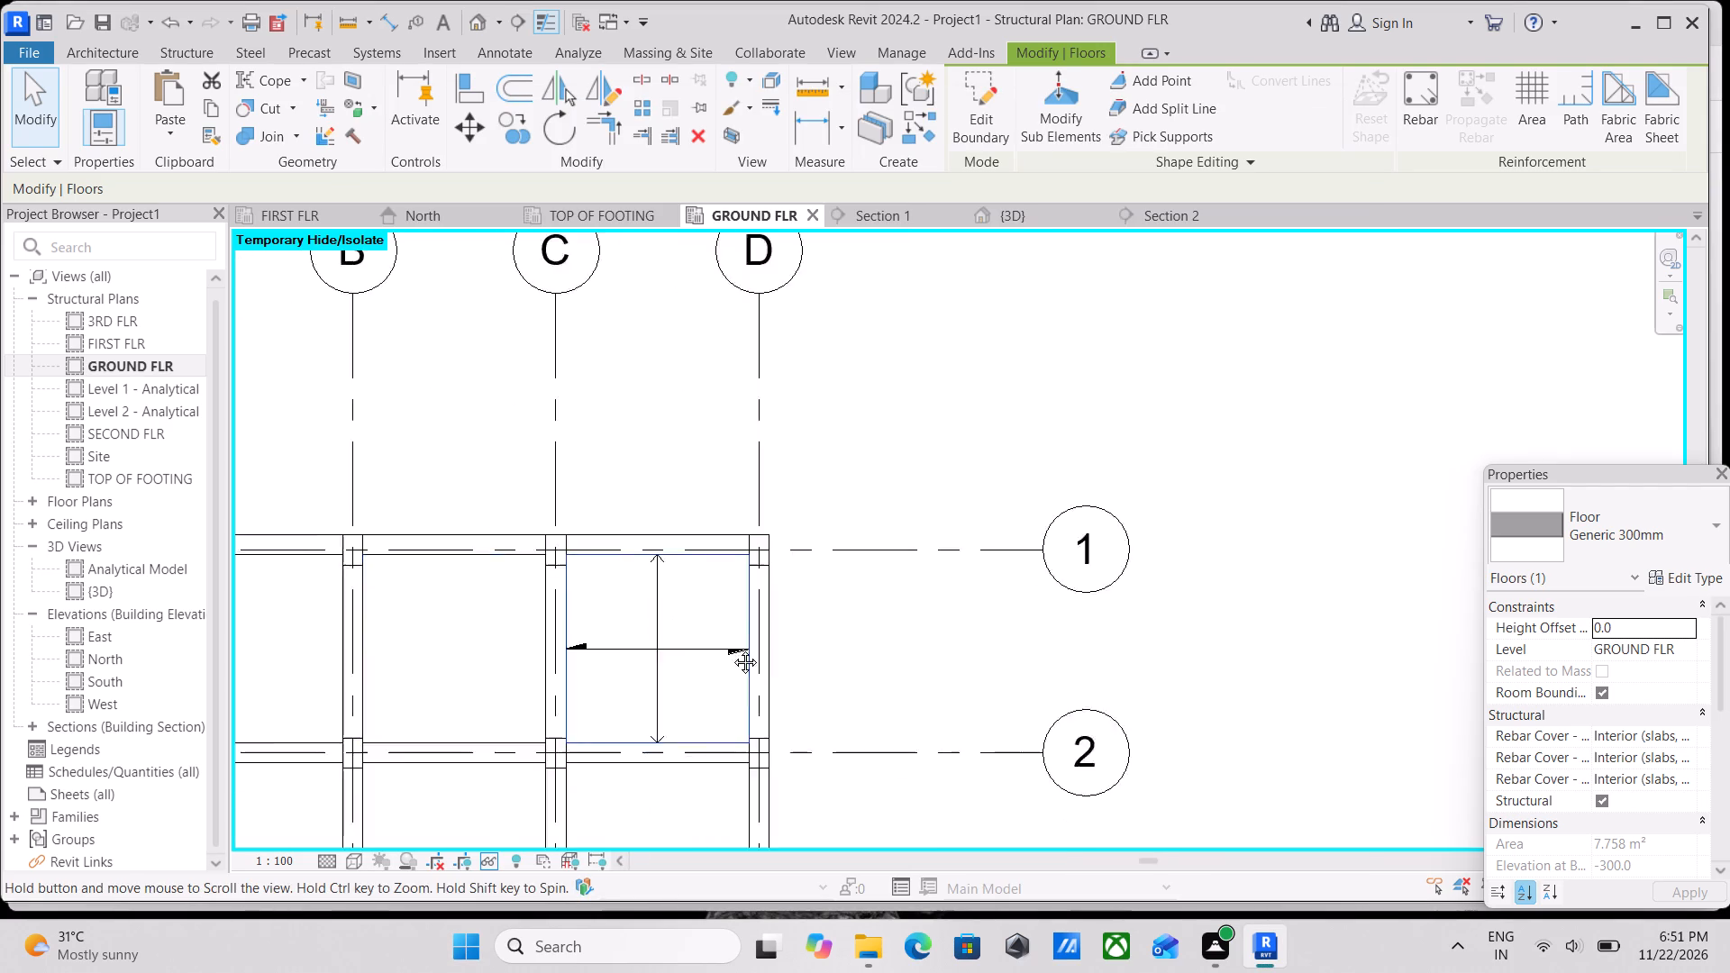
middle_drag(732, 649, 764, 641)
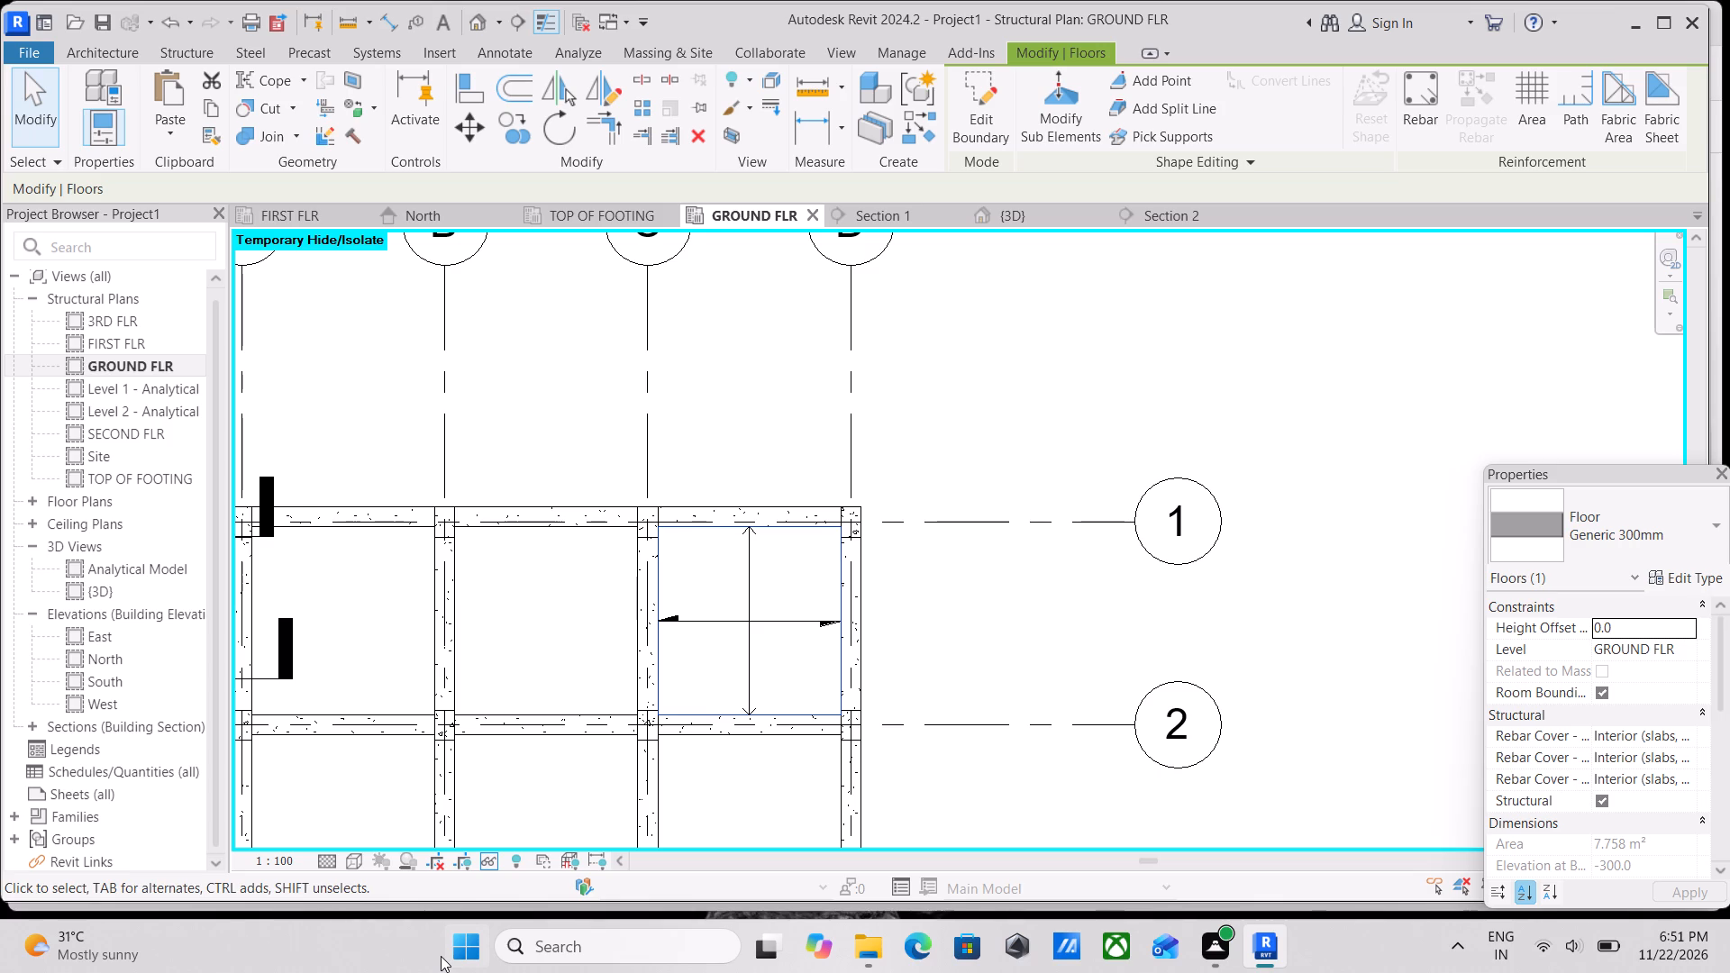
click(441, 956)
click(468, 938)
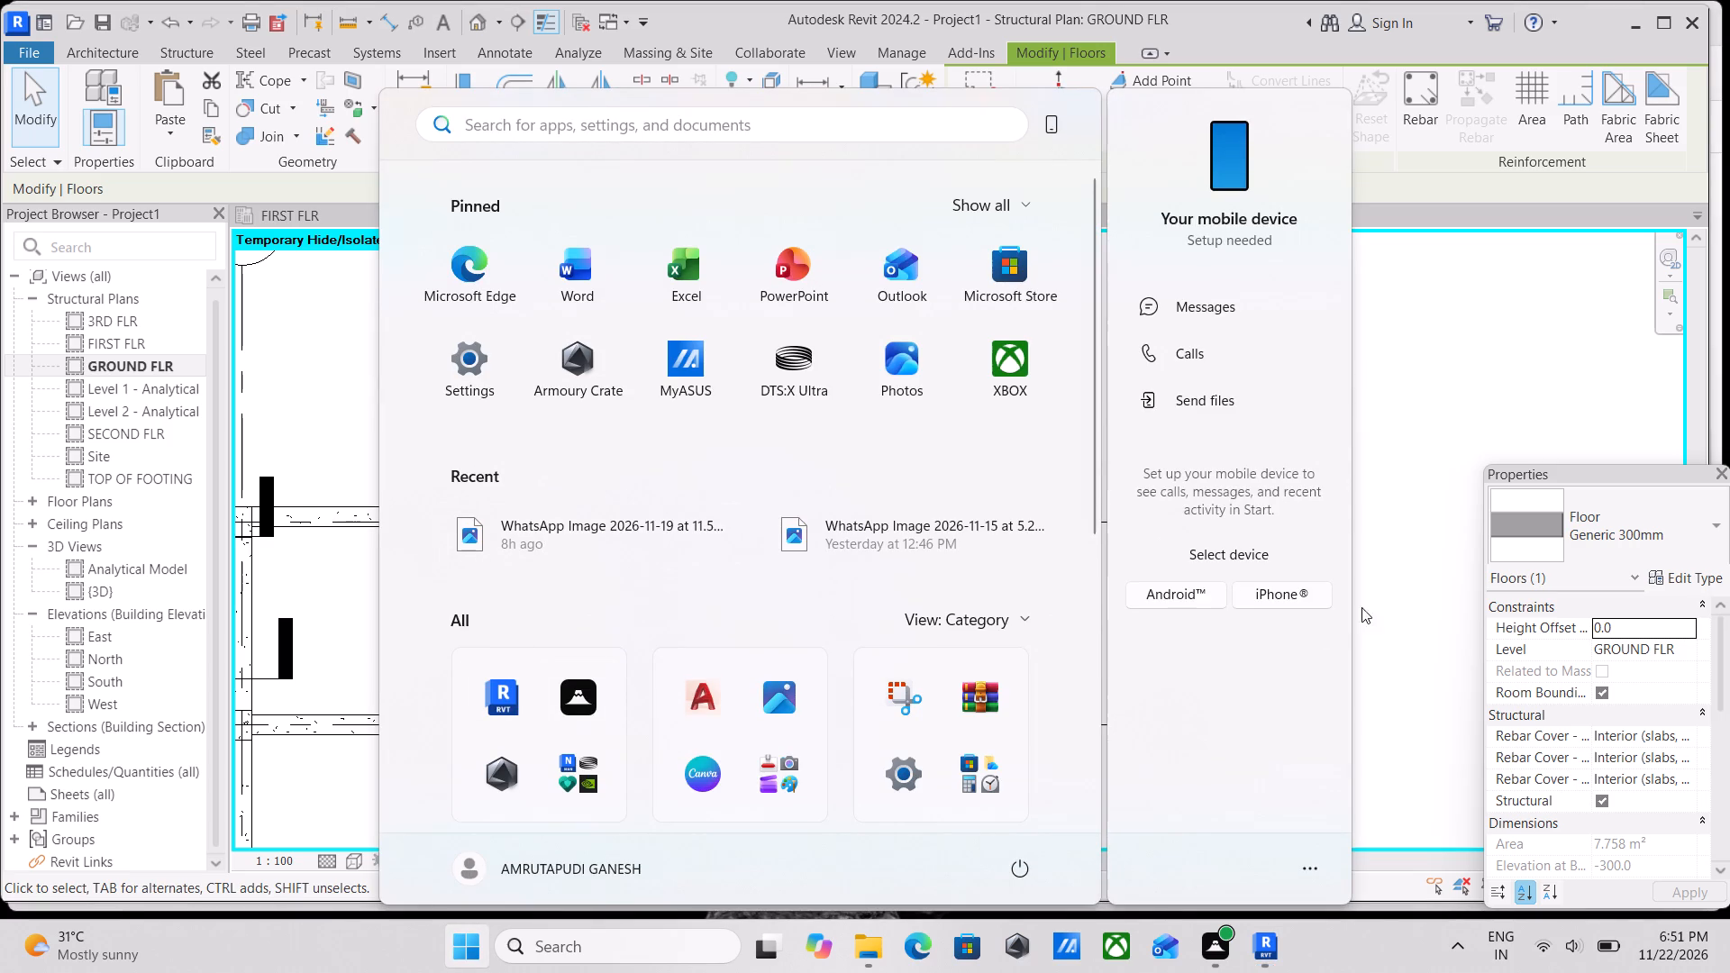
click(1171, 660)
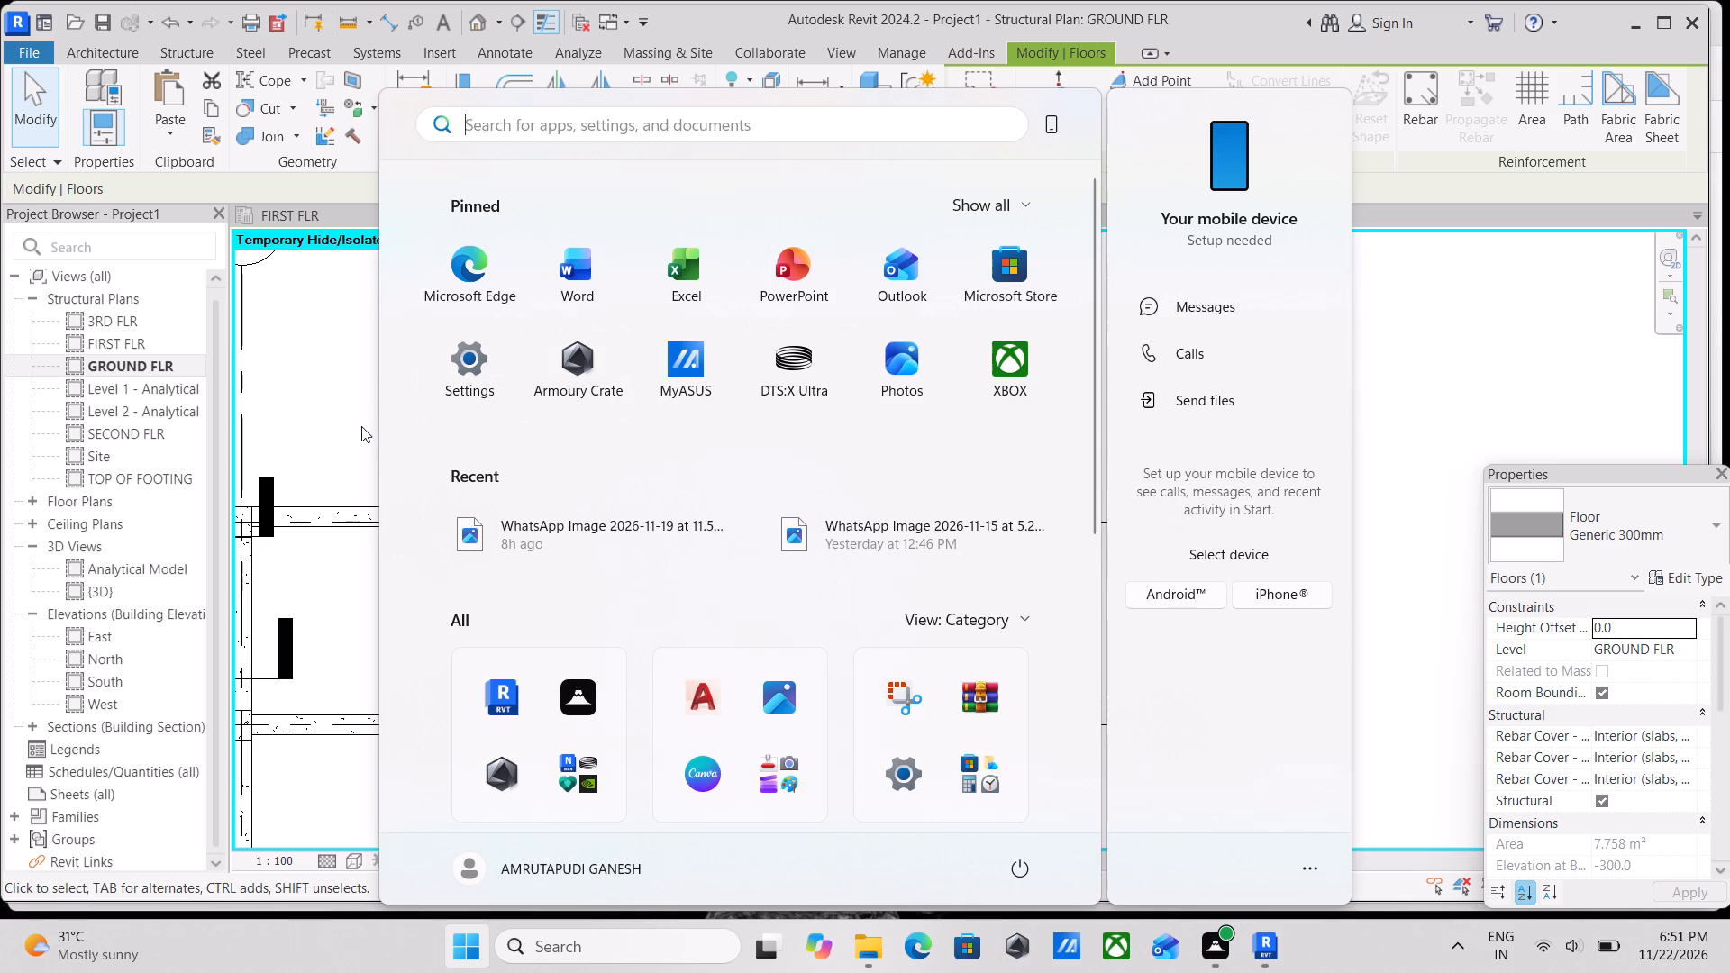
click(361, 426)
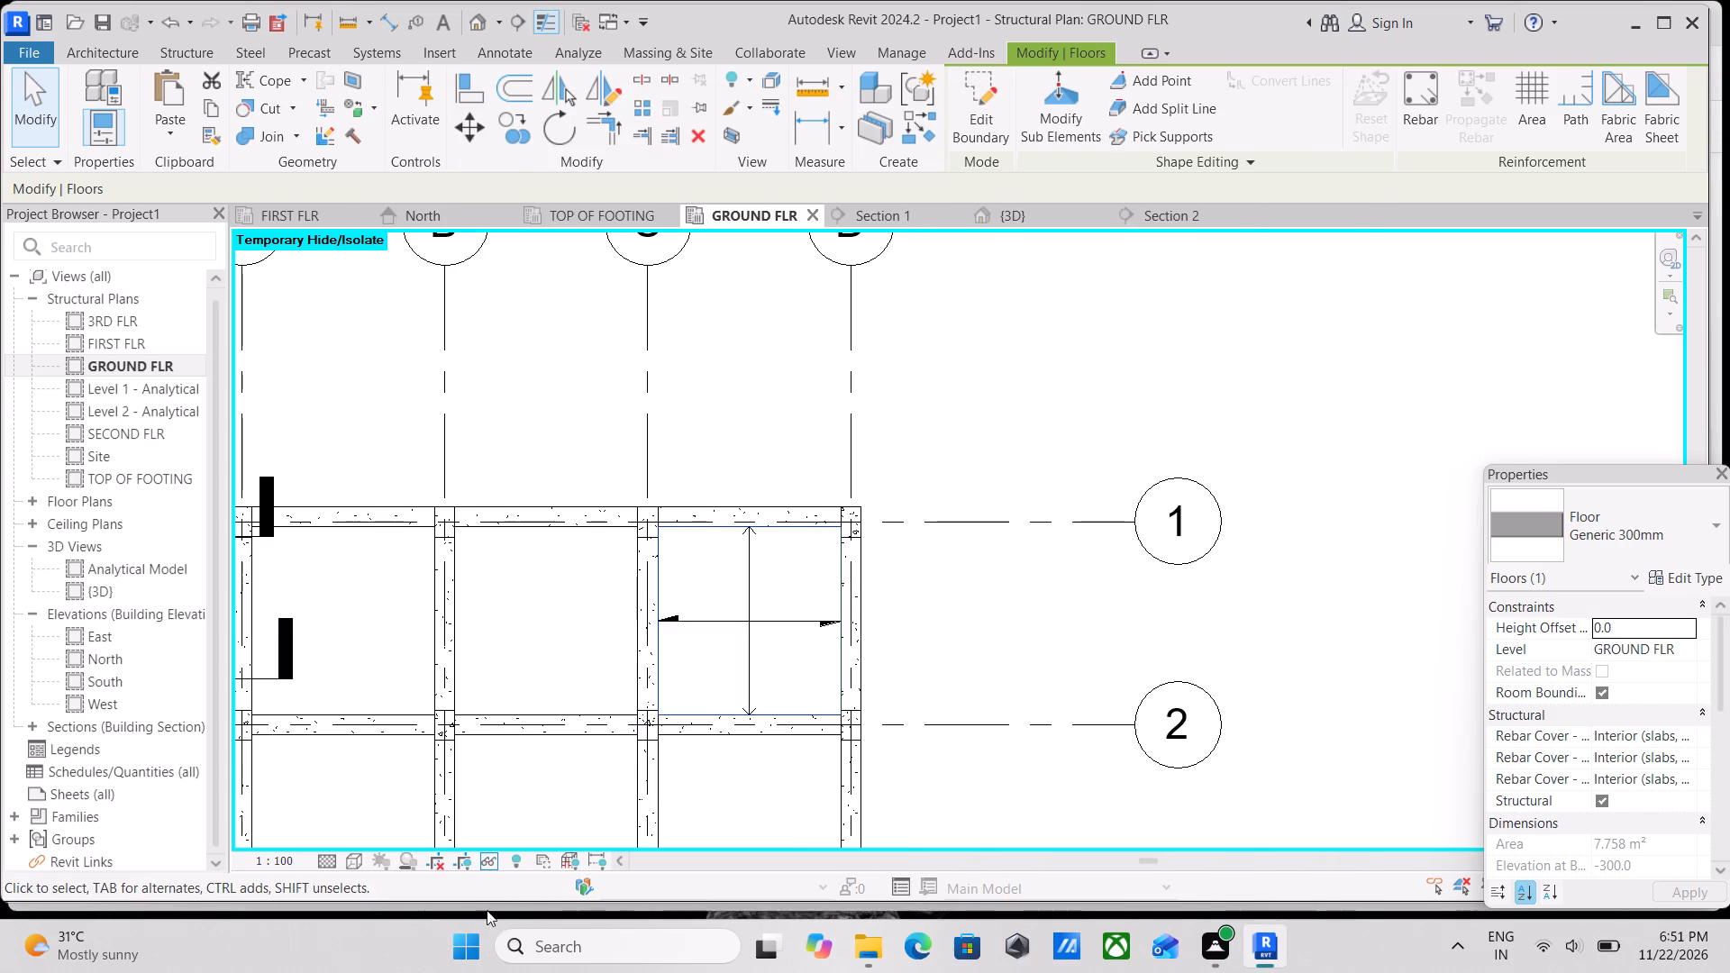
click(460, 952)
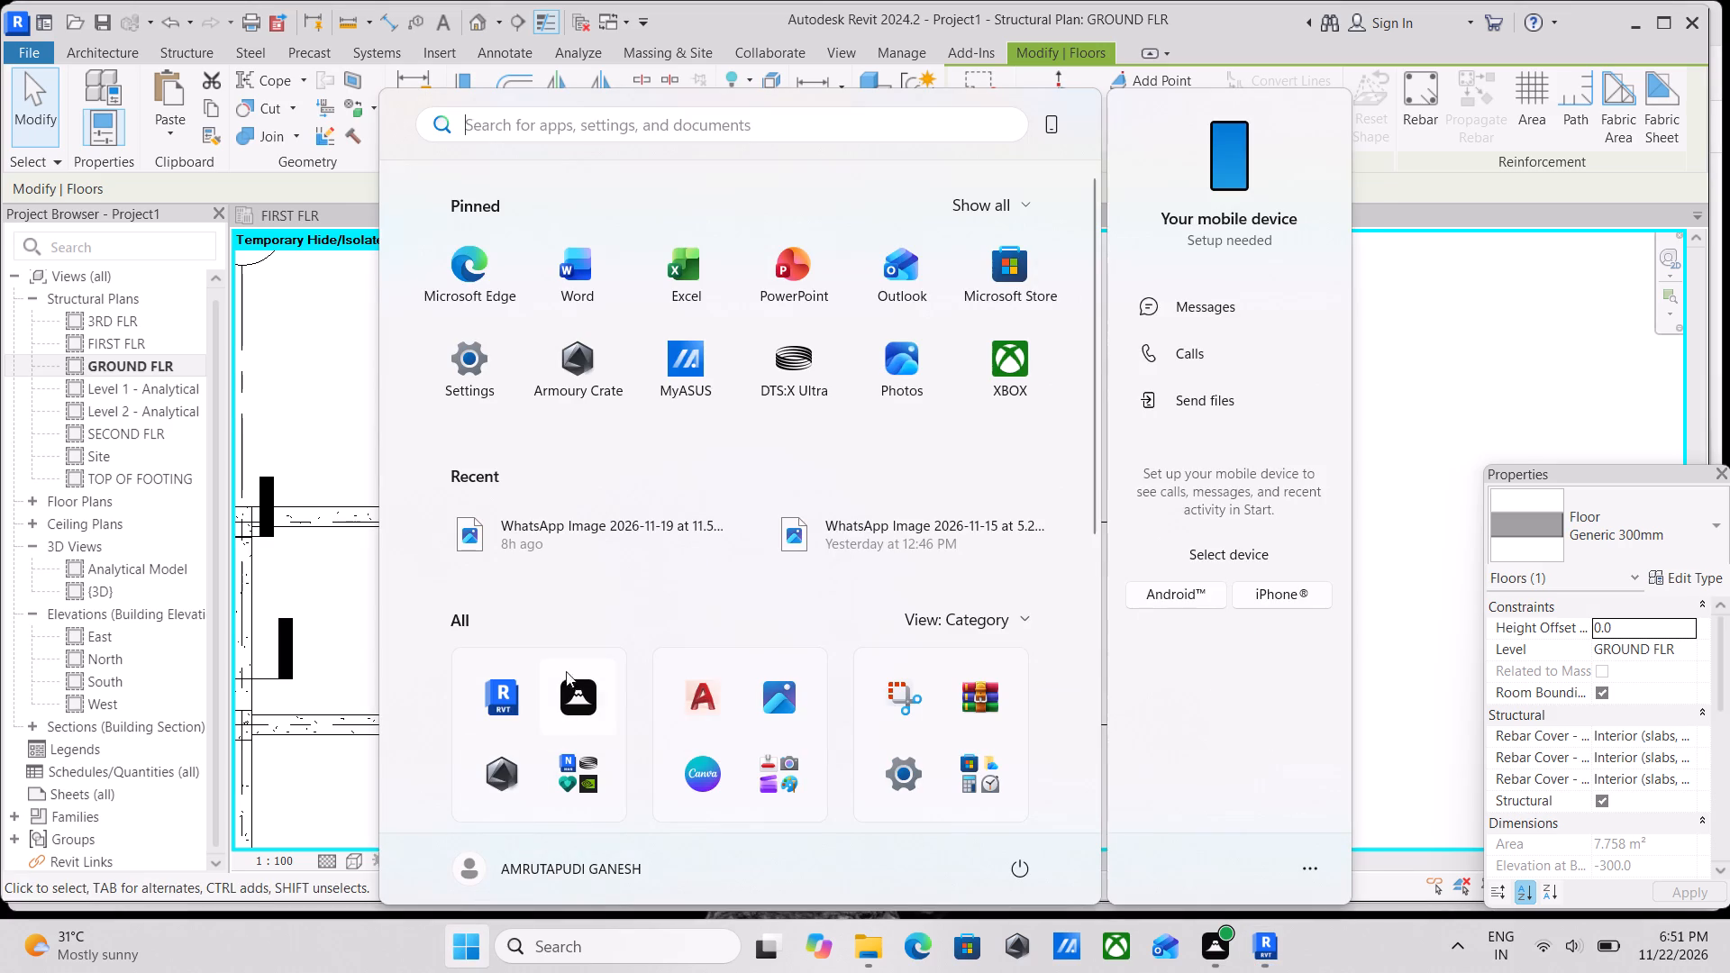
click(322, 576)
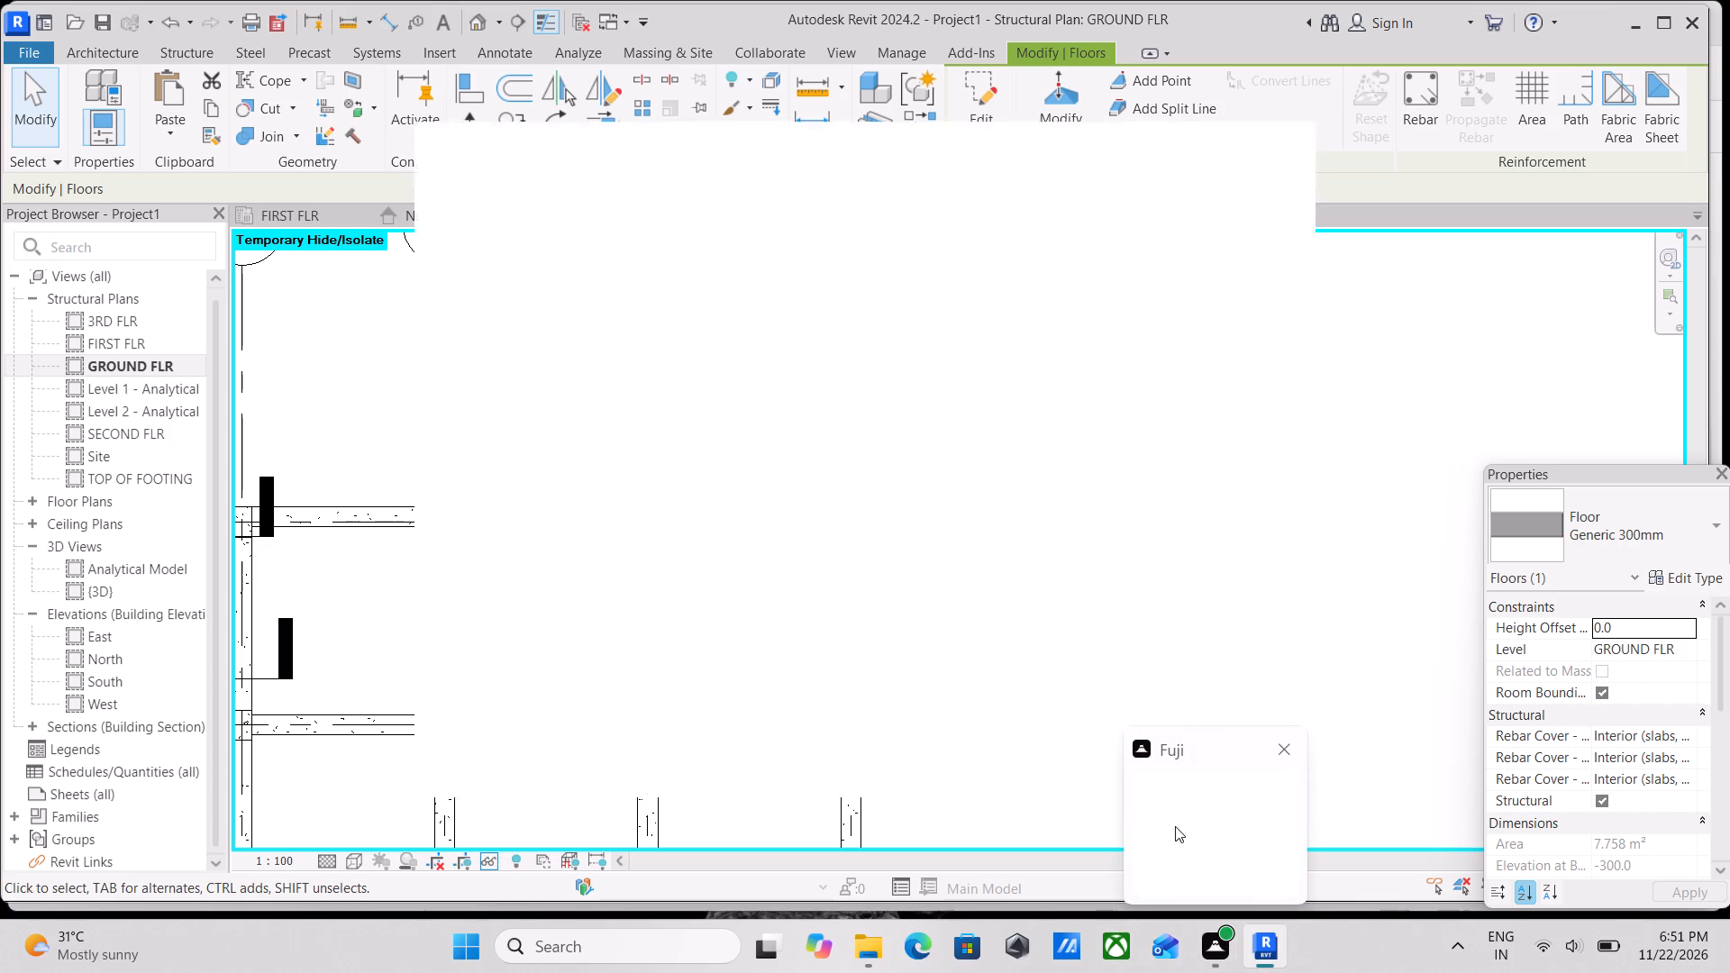
Set the GROUND FLR plan's visual style to Shaded and deselect the new floor slab.
scroll(567, 666, down, 1)
middle_drag(577, 623, 654, 627)
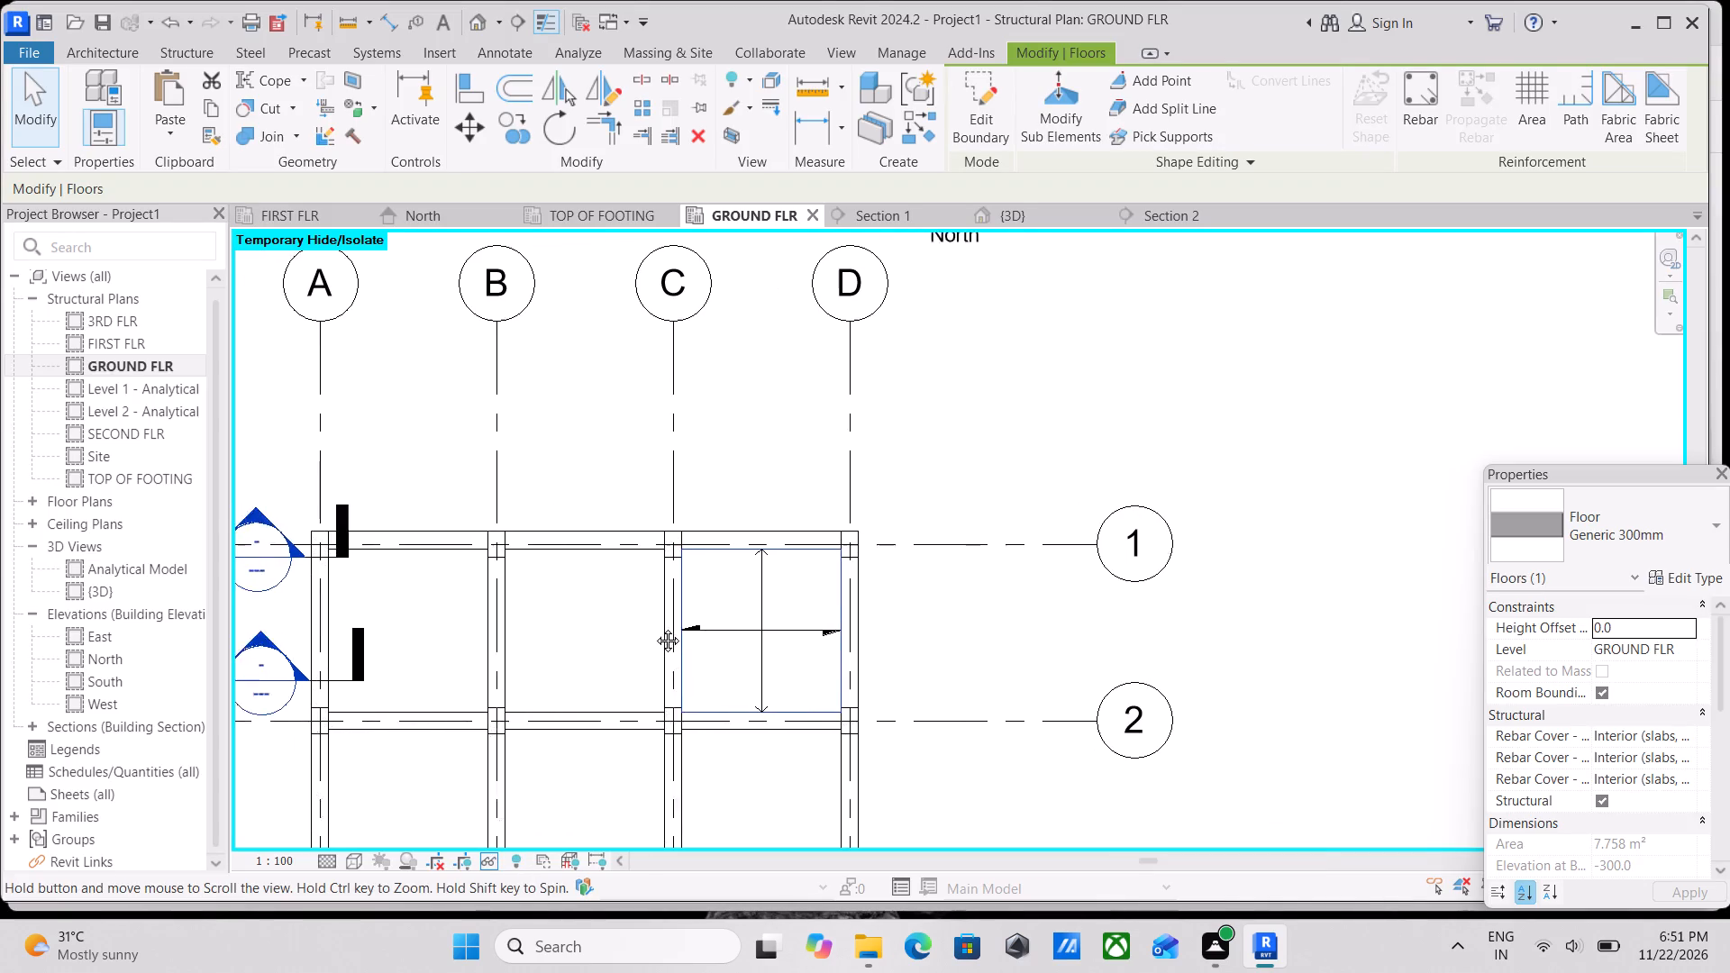
middle_drag(654, 627, 675, 628)
click(358, 857)
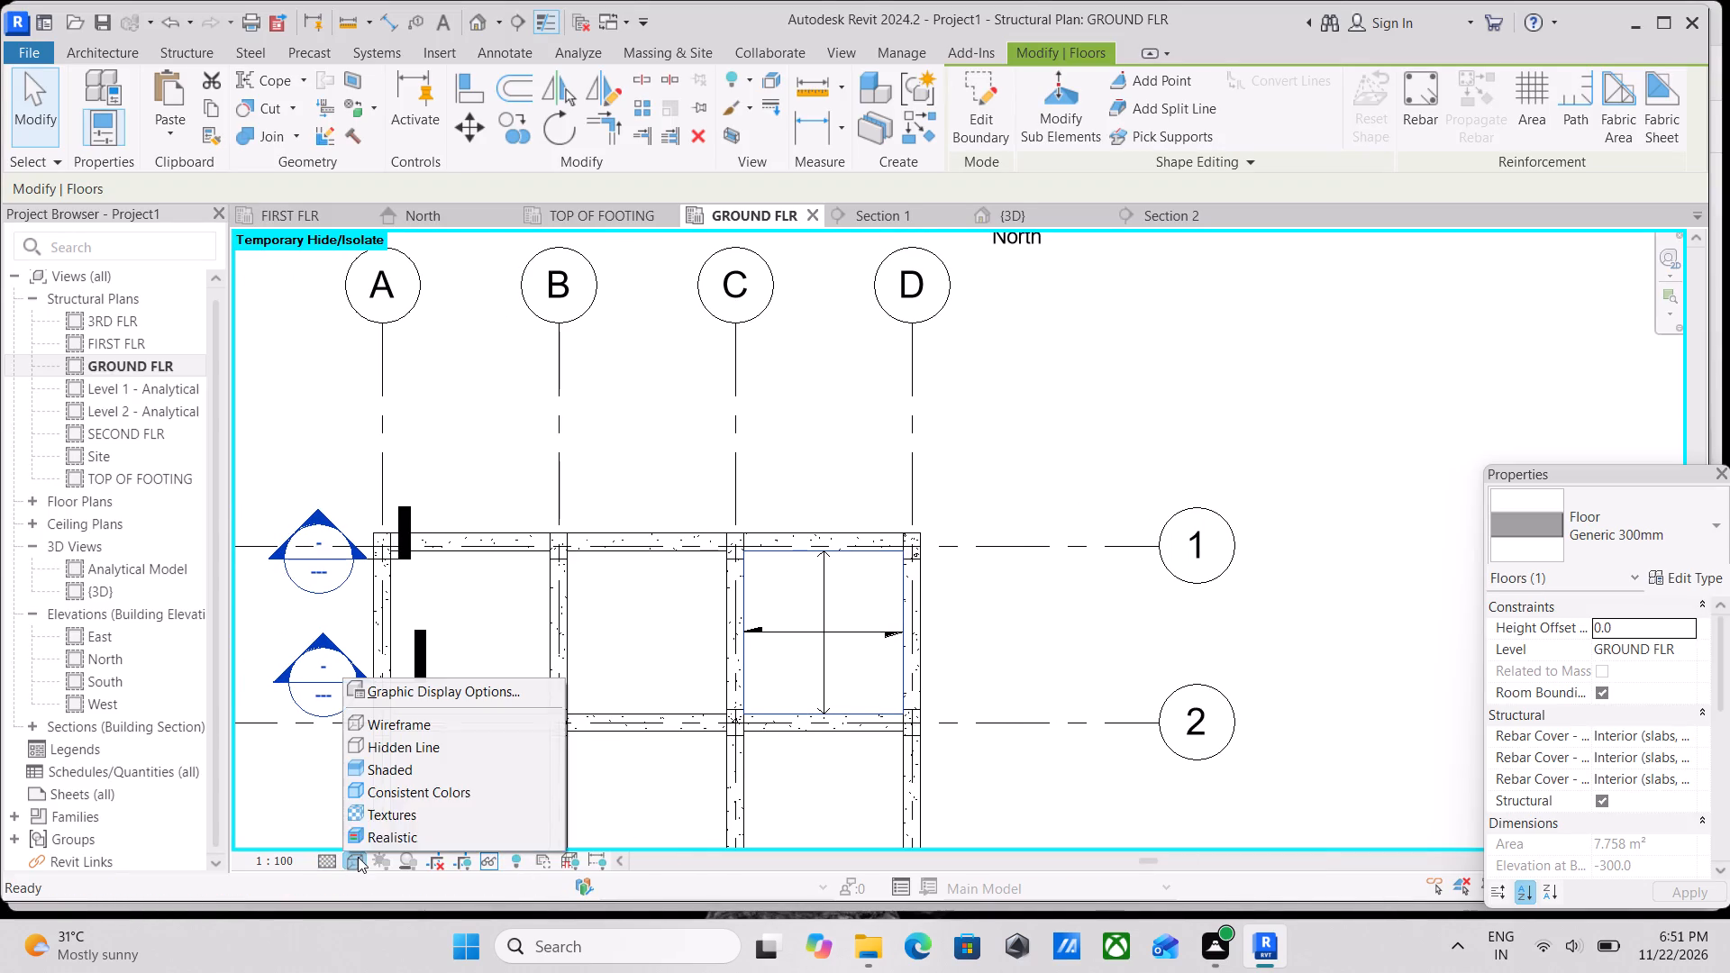
click(378, 767)
scroll(870, 566, up, 9)
key(Escape)
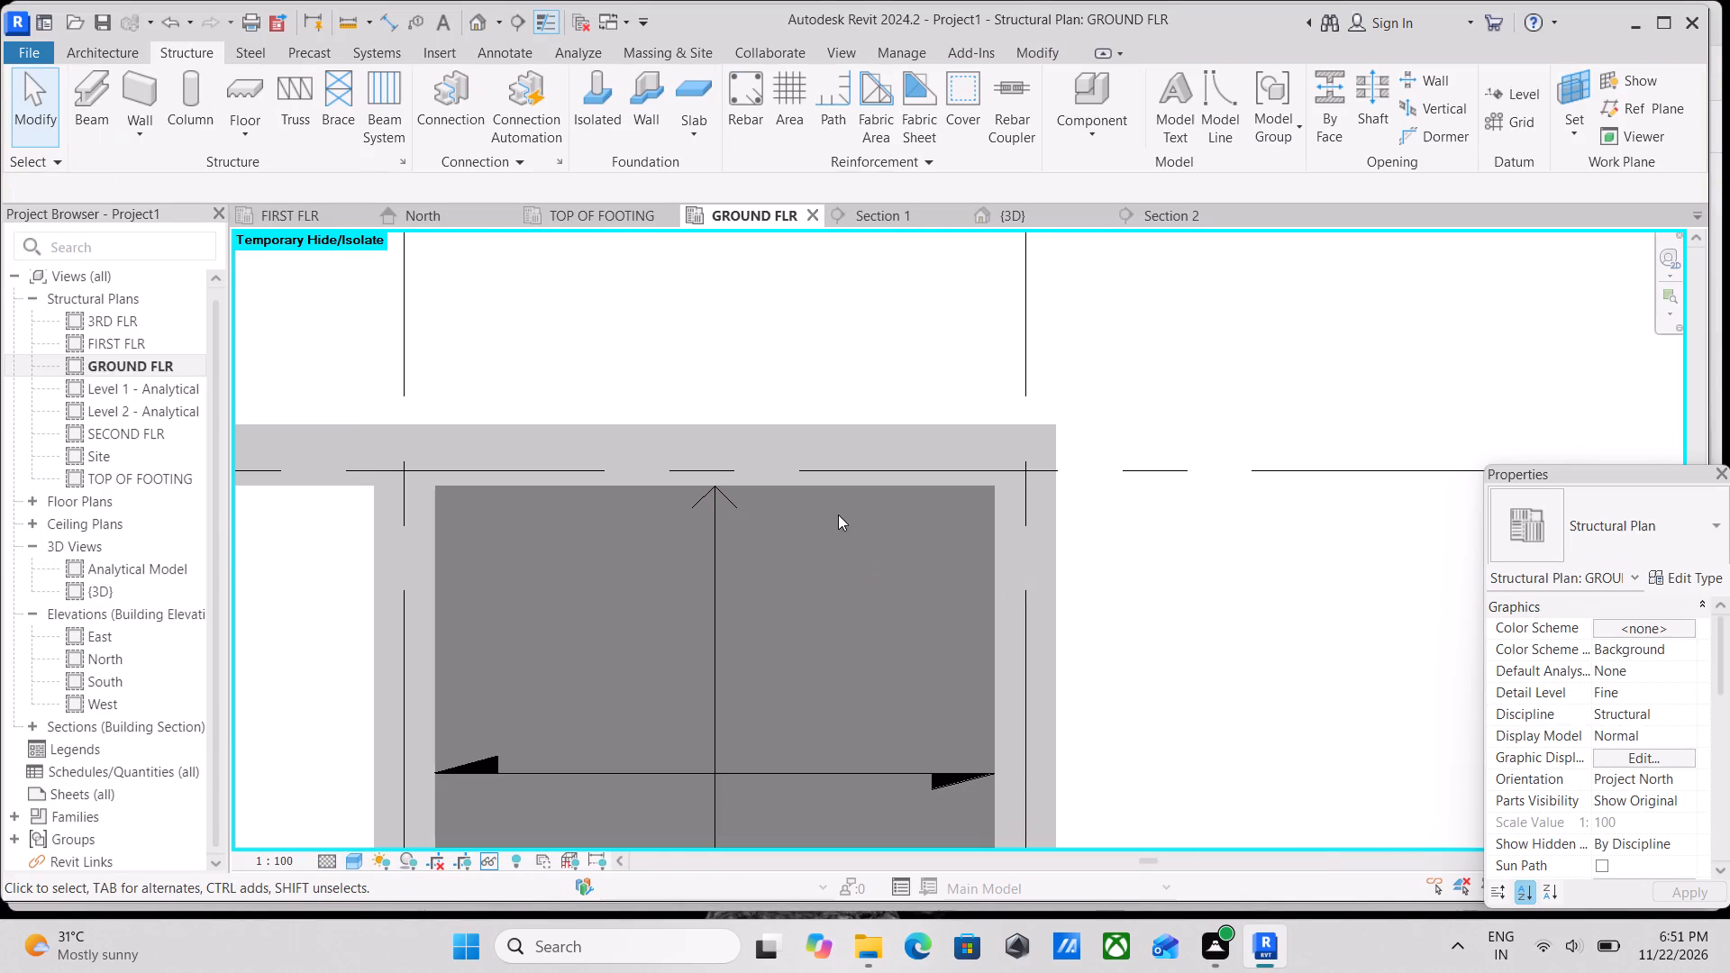
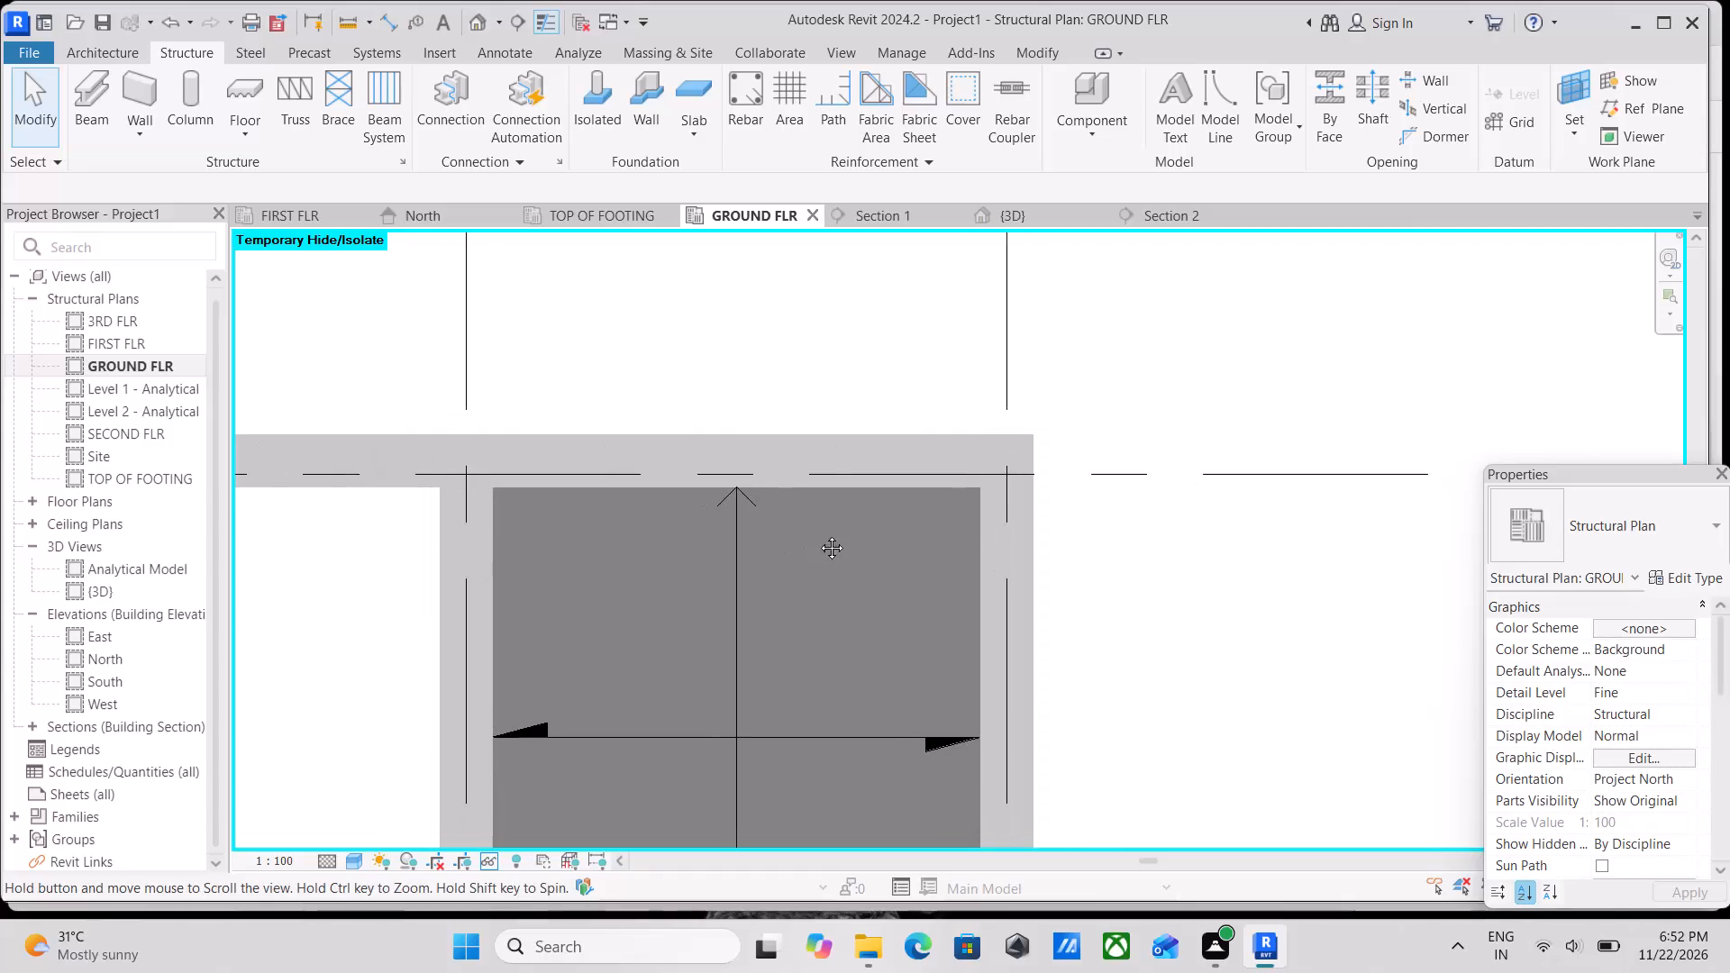
Copy the Generic 300mm floor slab in bay C-D with multiple copies into bays B-C and A-B between grids 1 and 2.
key(Escape)
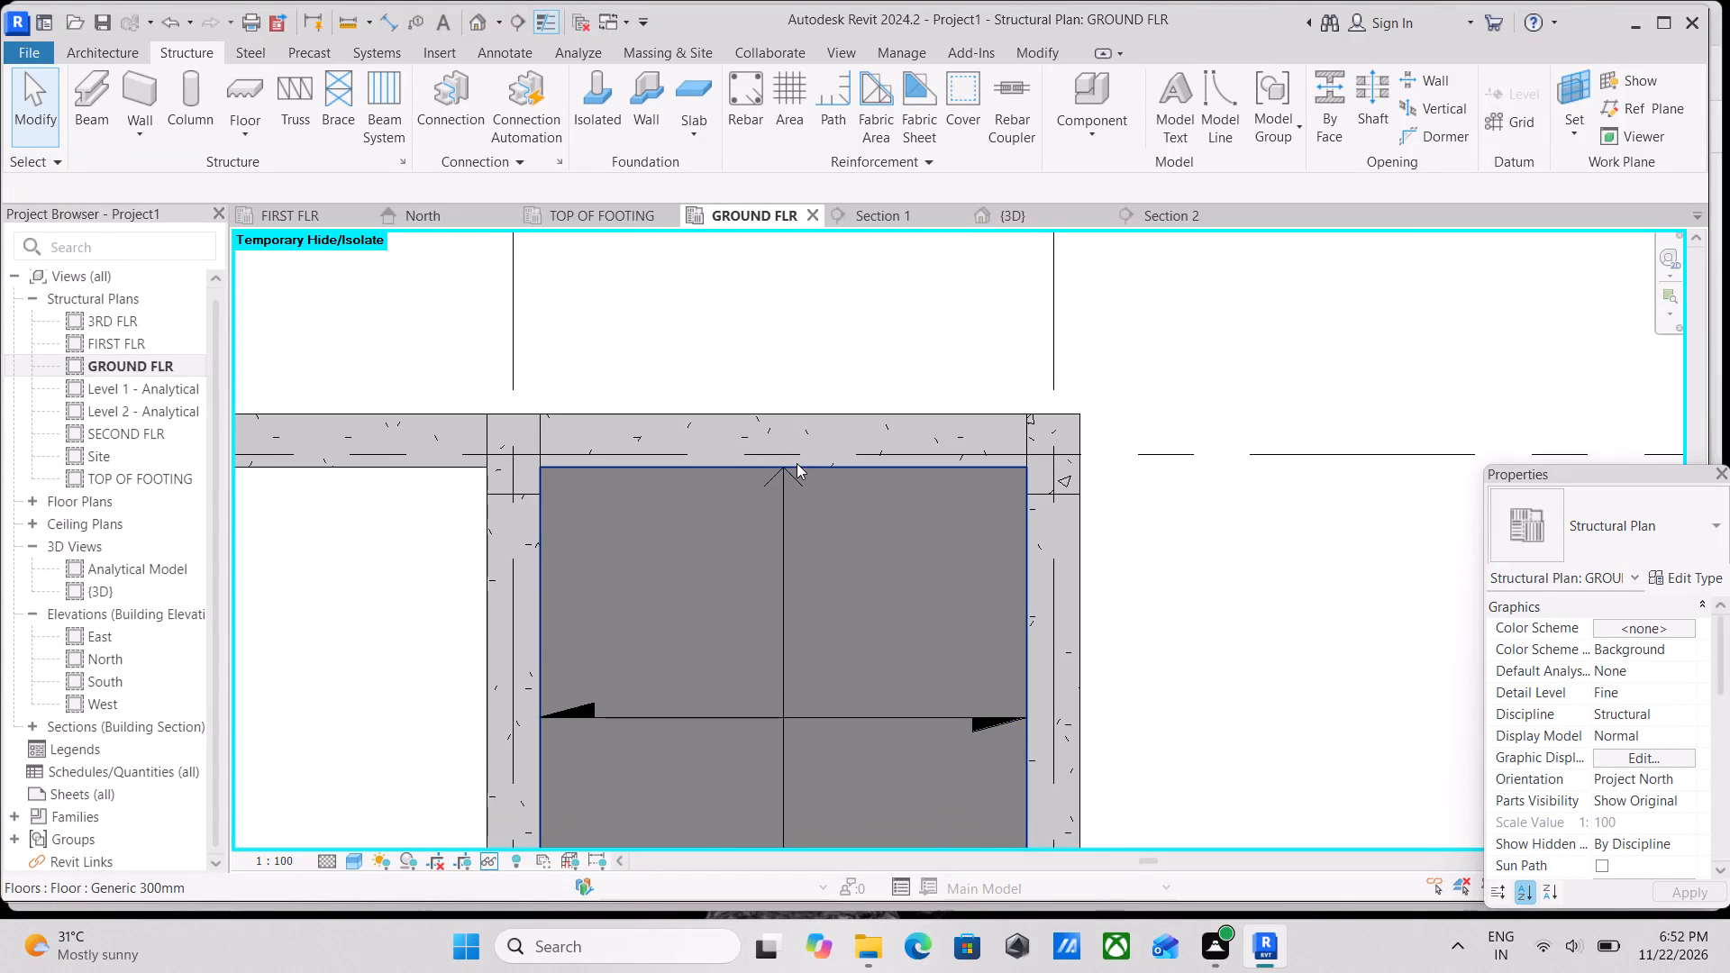
click(797, 463)
scroll(784, 507, down, 3)
middle_drag(787, 513, 811, 476)
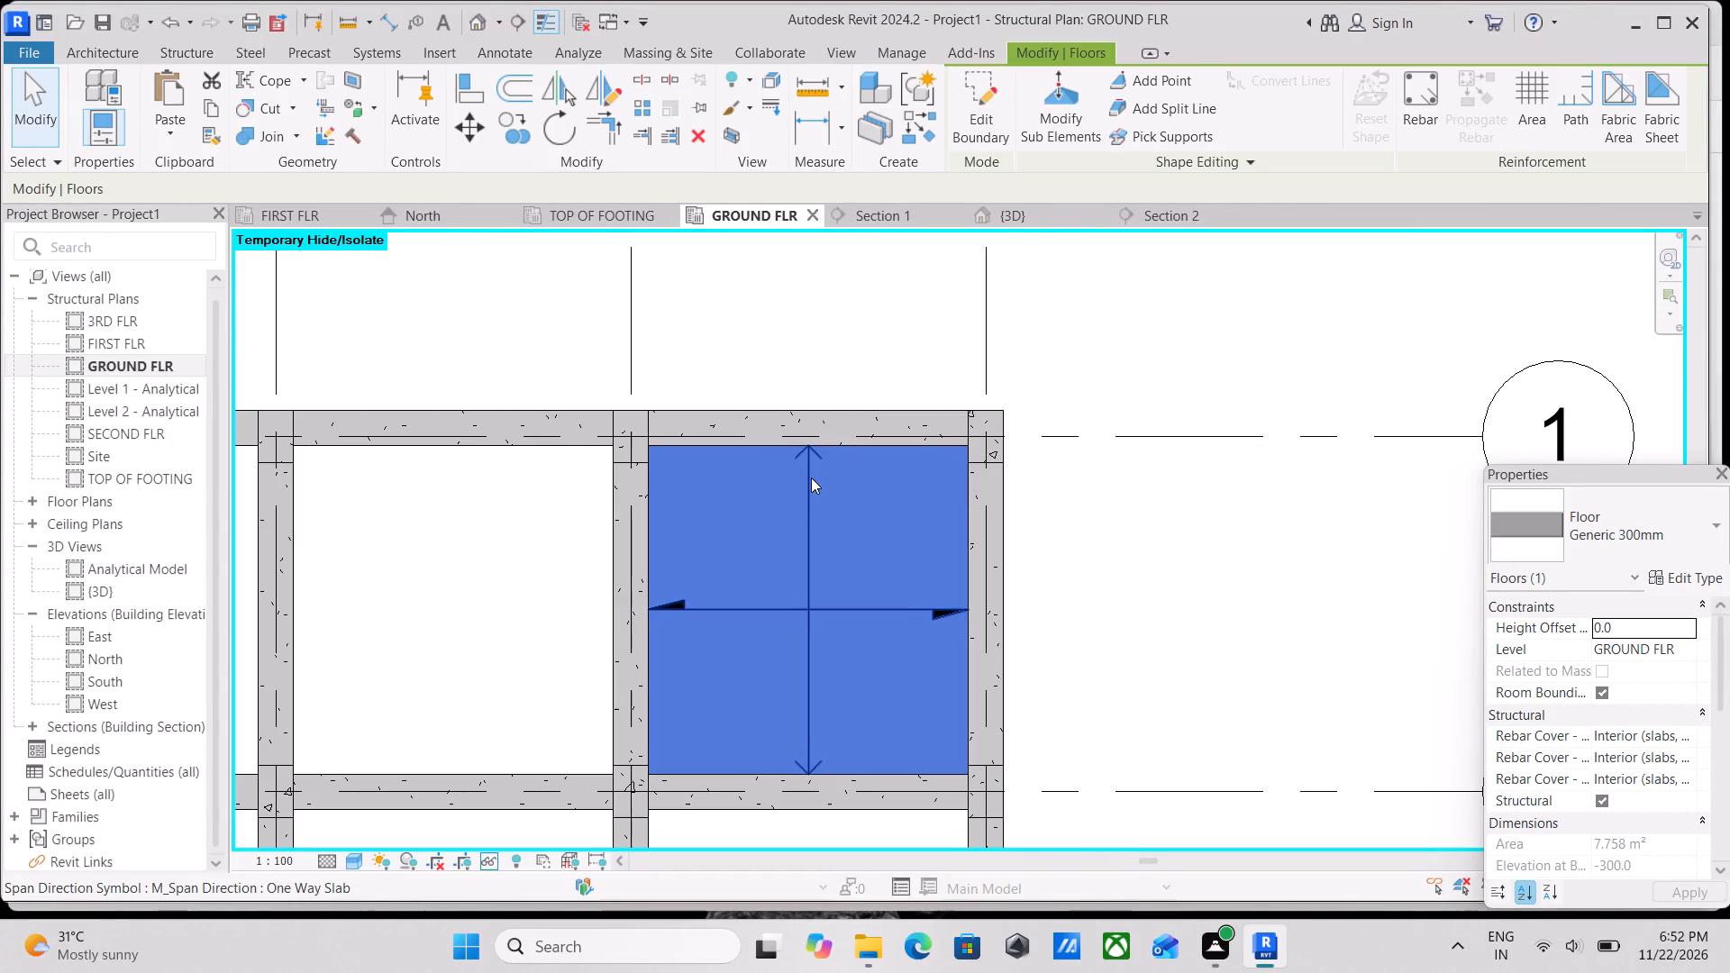
scroll(801, 532, up, 1)
text(co)
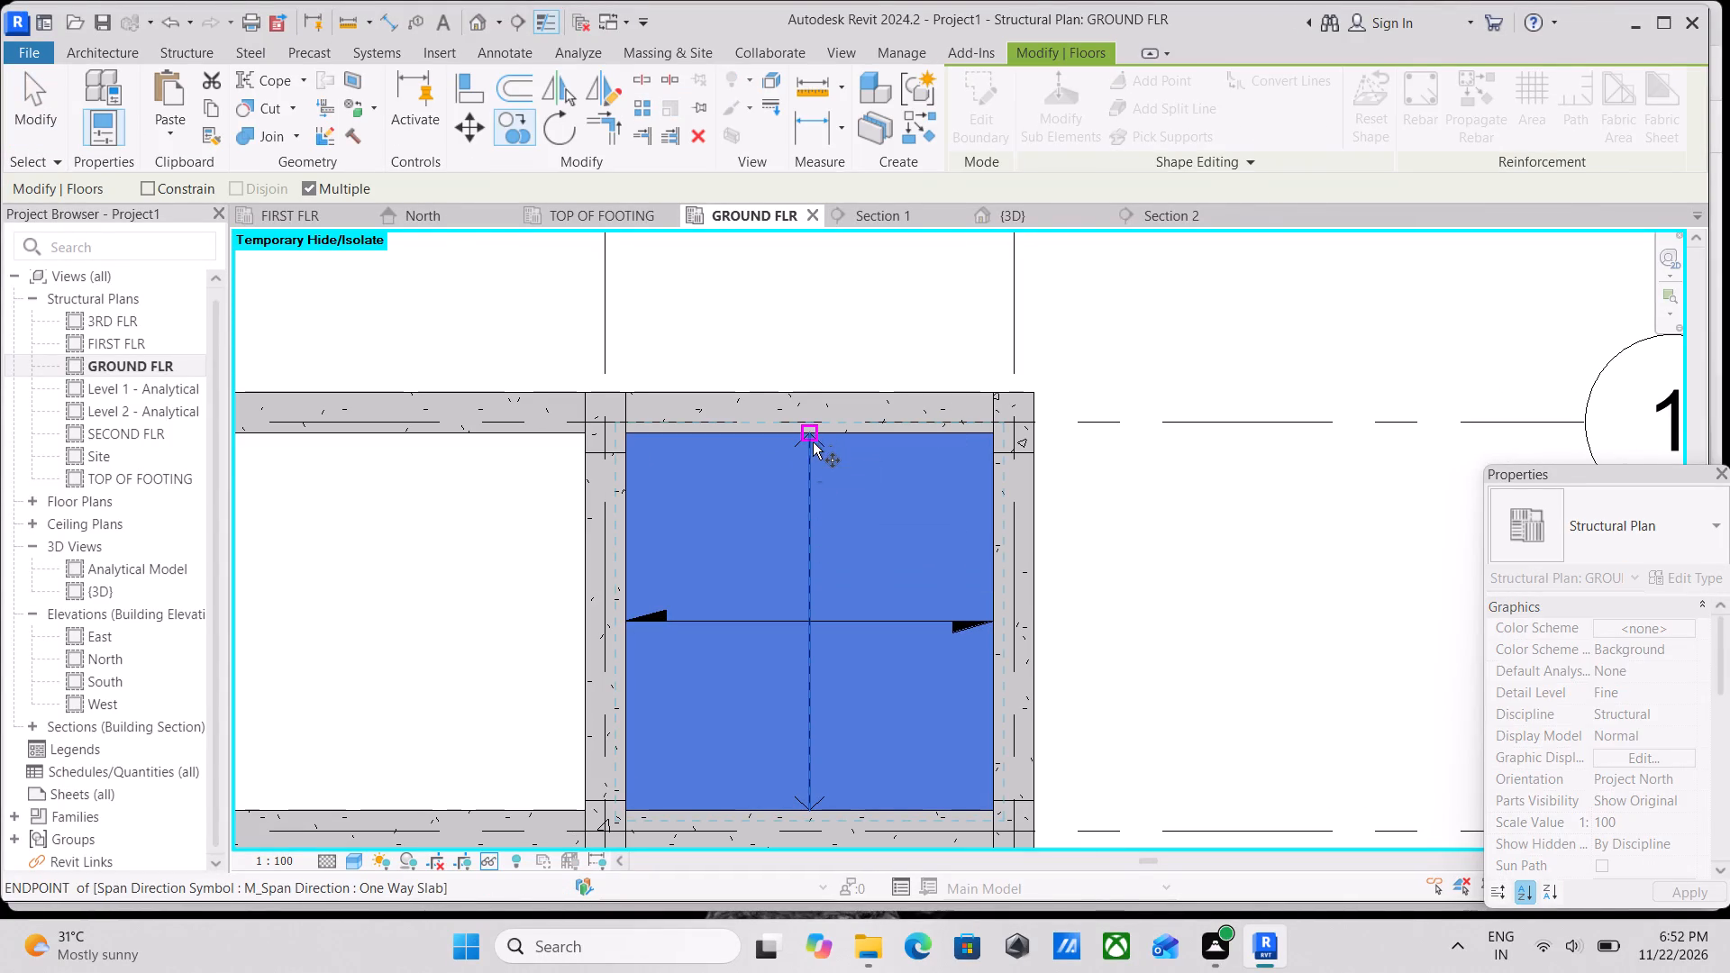
click(805, 431)
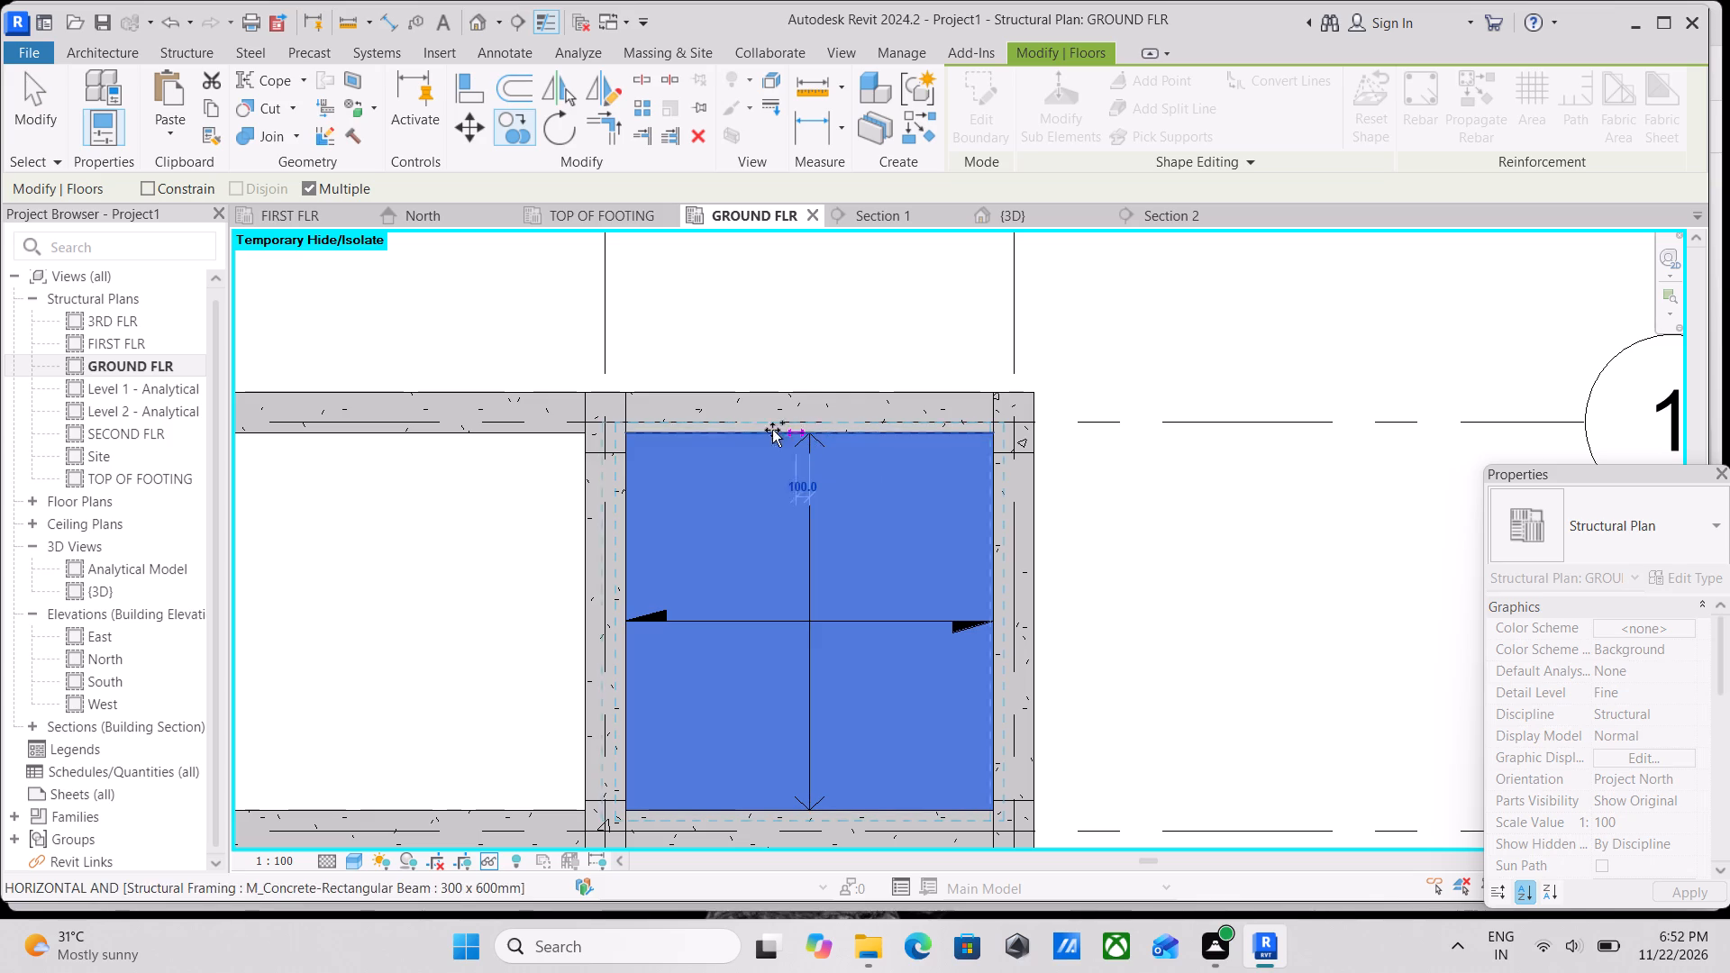
middle_drag(673, 425, 1029, 417)
scroll(1029, 417, up, 1)
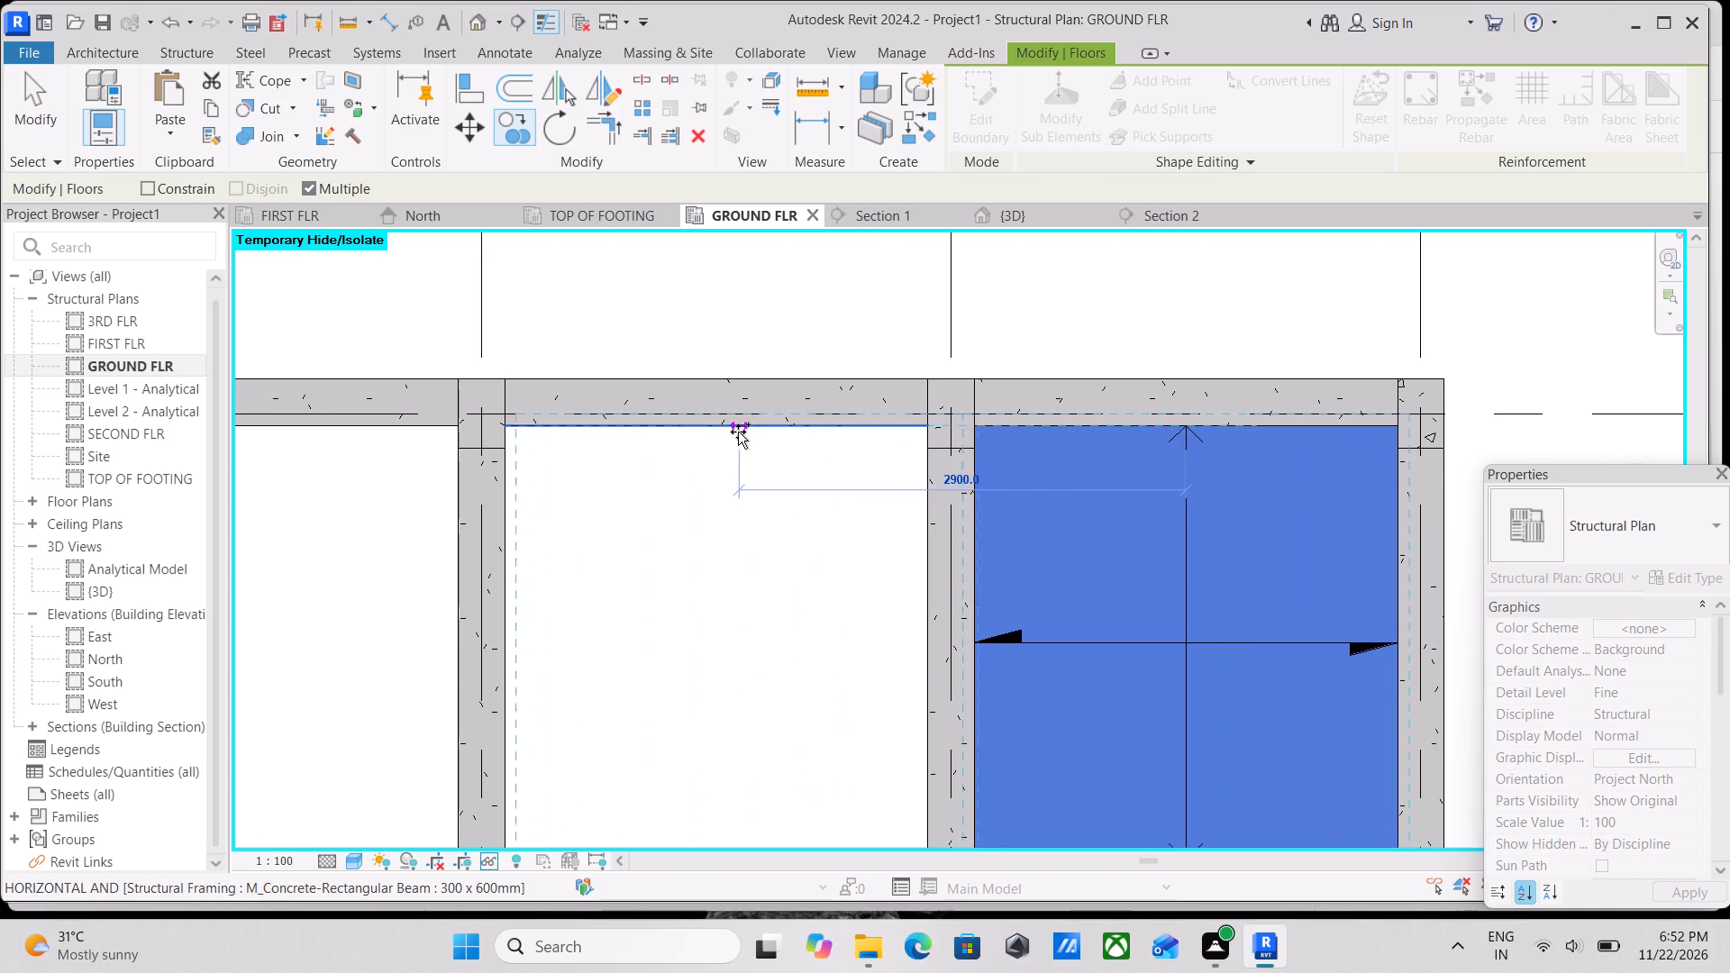
click(718, 431)
scroll(718, 431, down, 3)
middle_drag(718, 431, 841, 427)
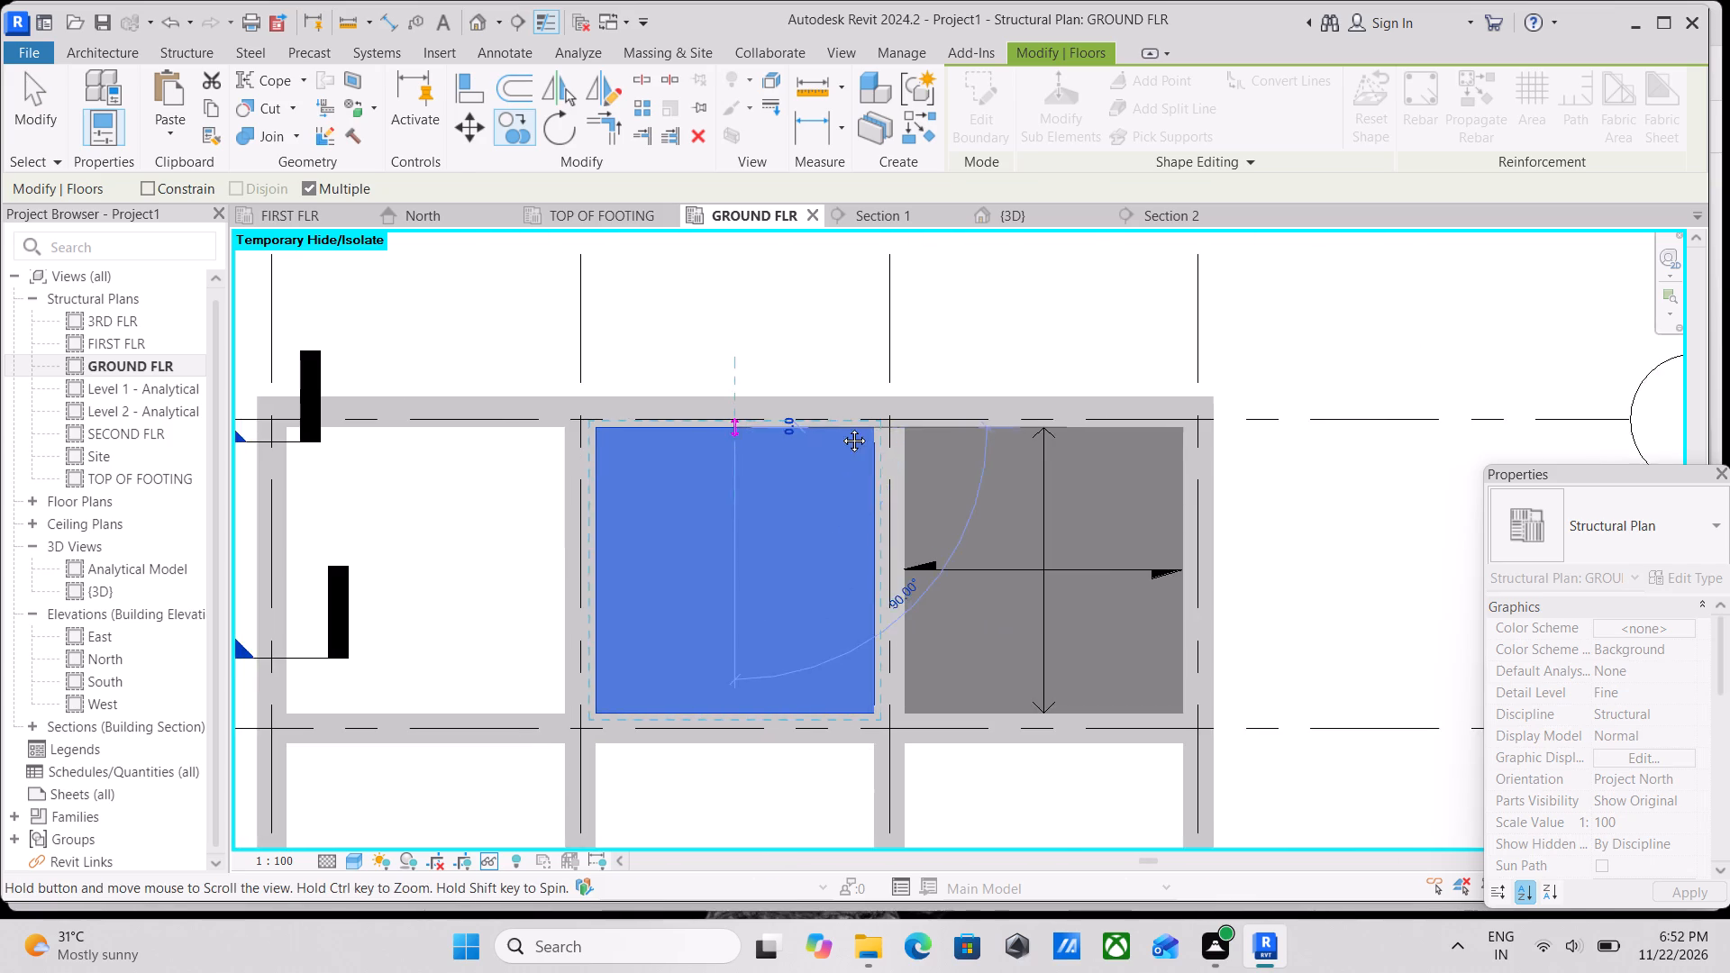
middle_drag(841, 427, 936, 425)
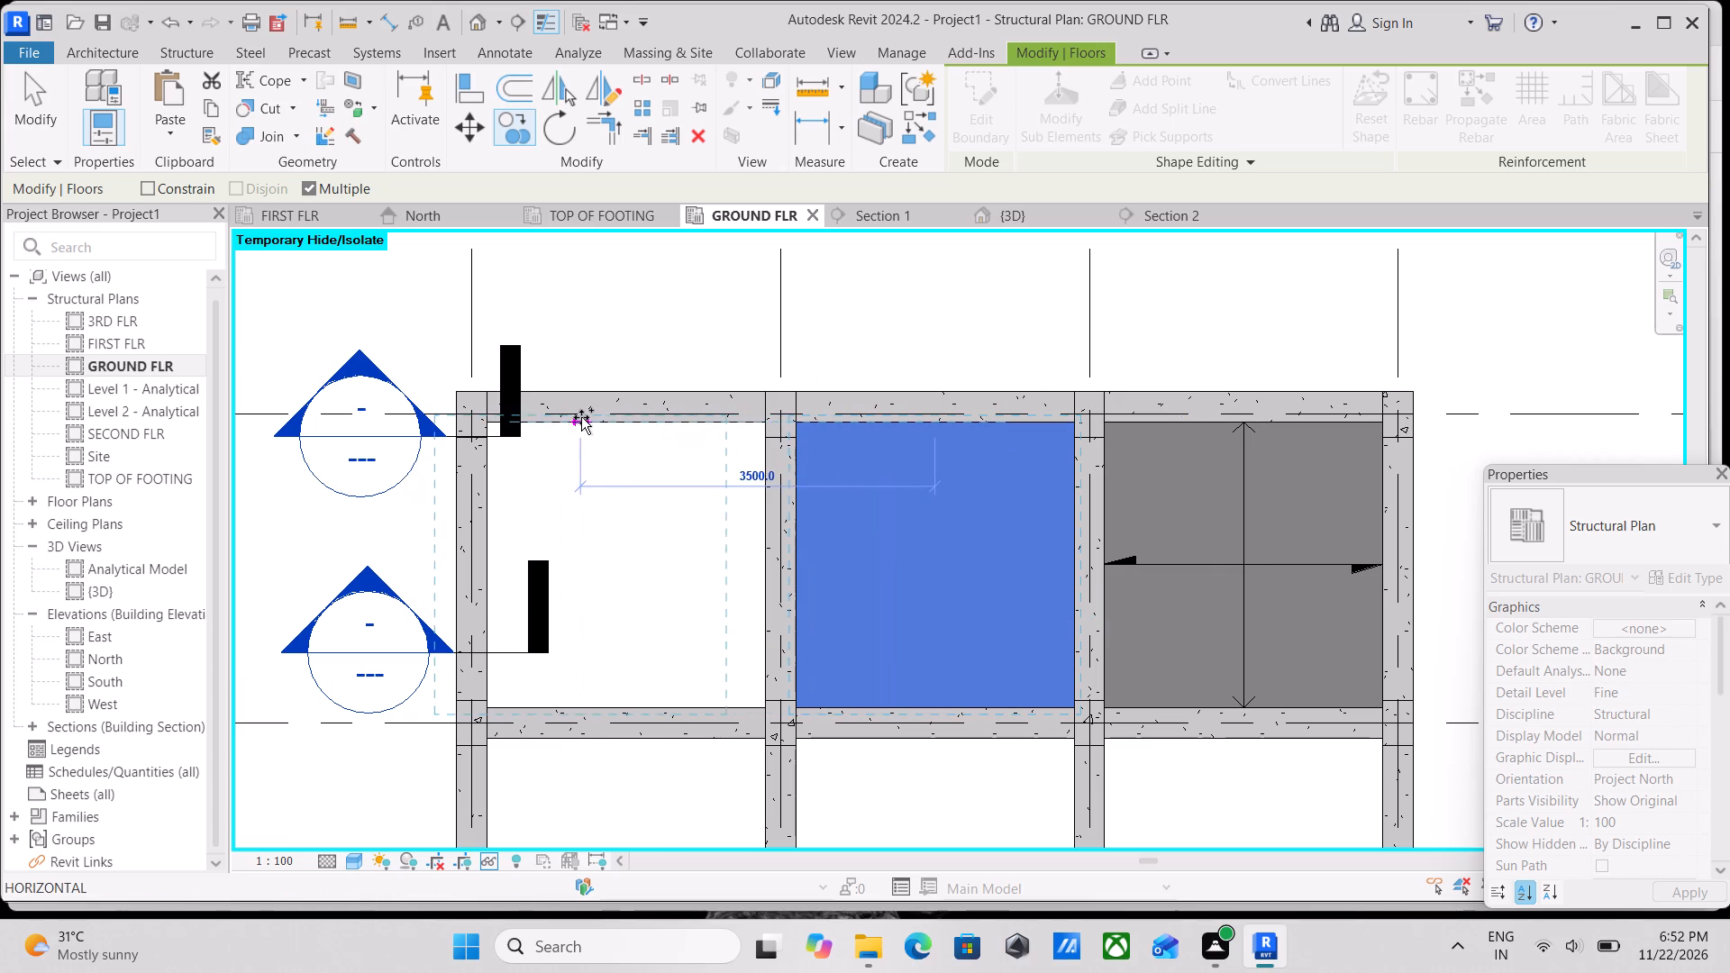
click(631, 418)
Place slab copies in all three bays between grids 2 and 3, aligned to the inner beam faces along grid 2.
scroll(632, 455, down, 1)
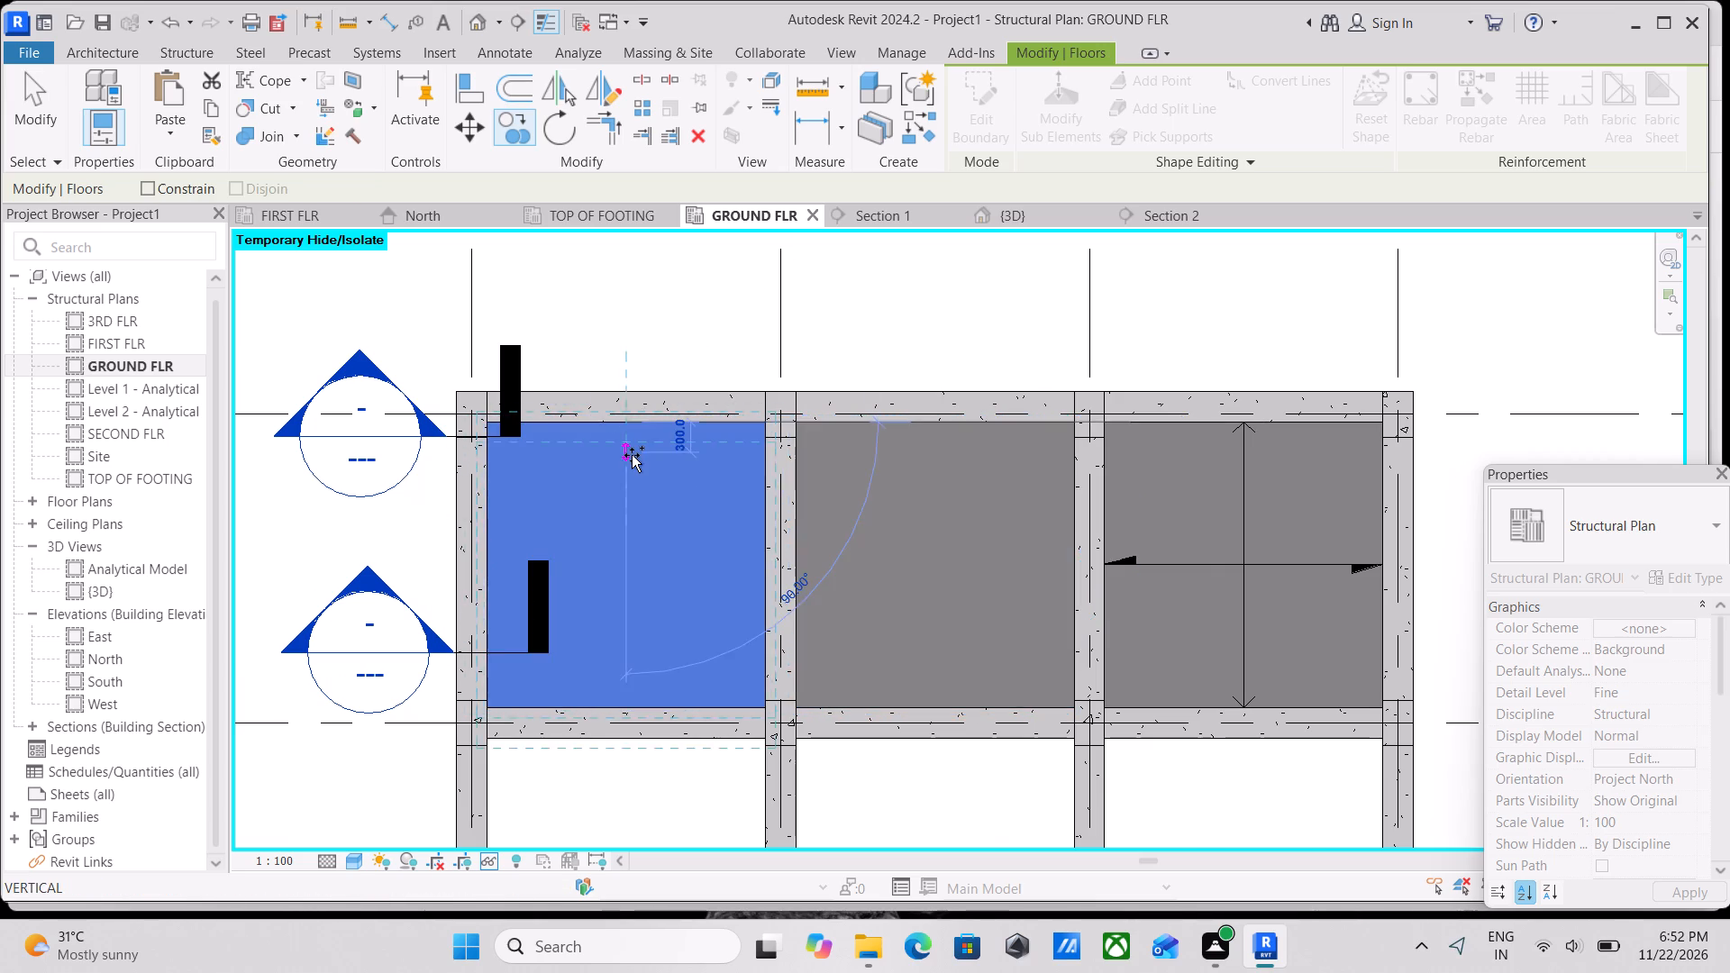
scroll(632, 455, down, 1)
middle_drag(632, 455, 621, 297)
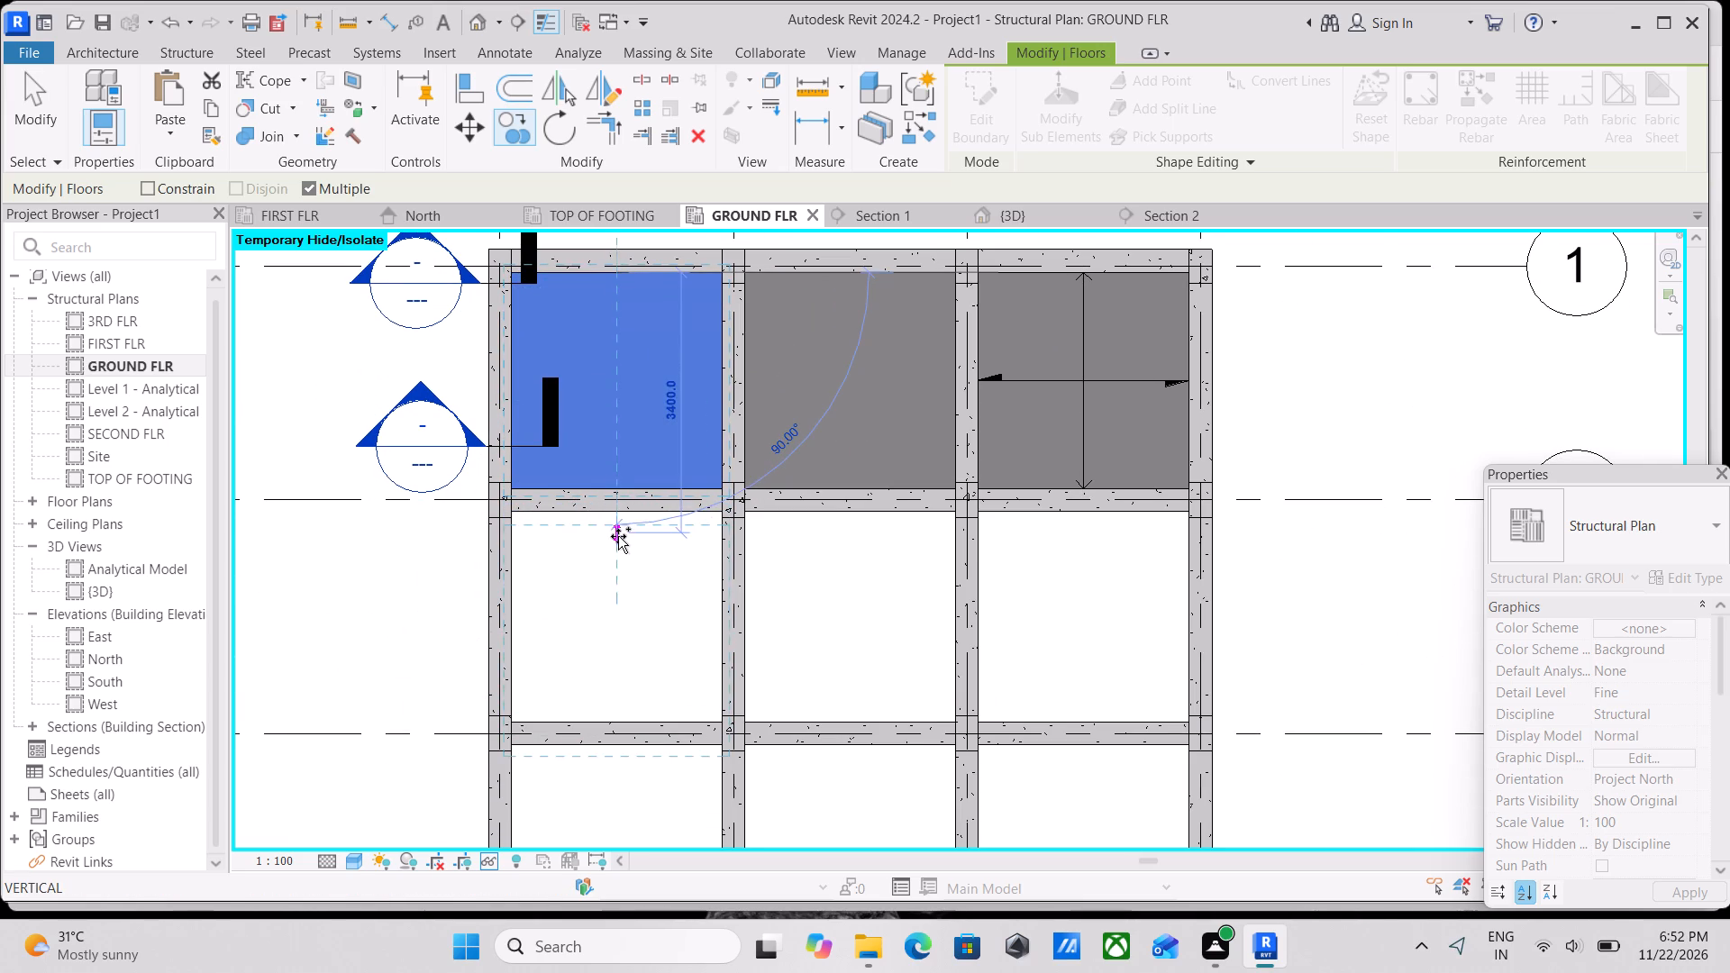
click(615, 508)
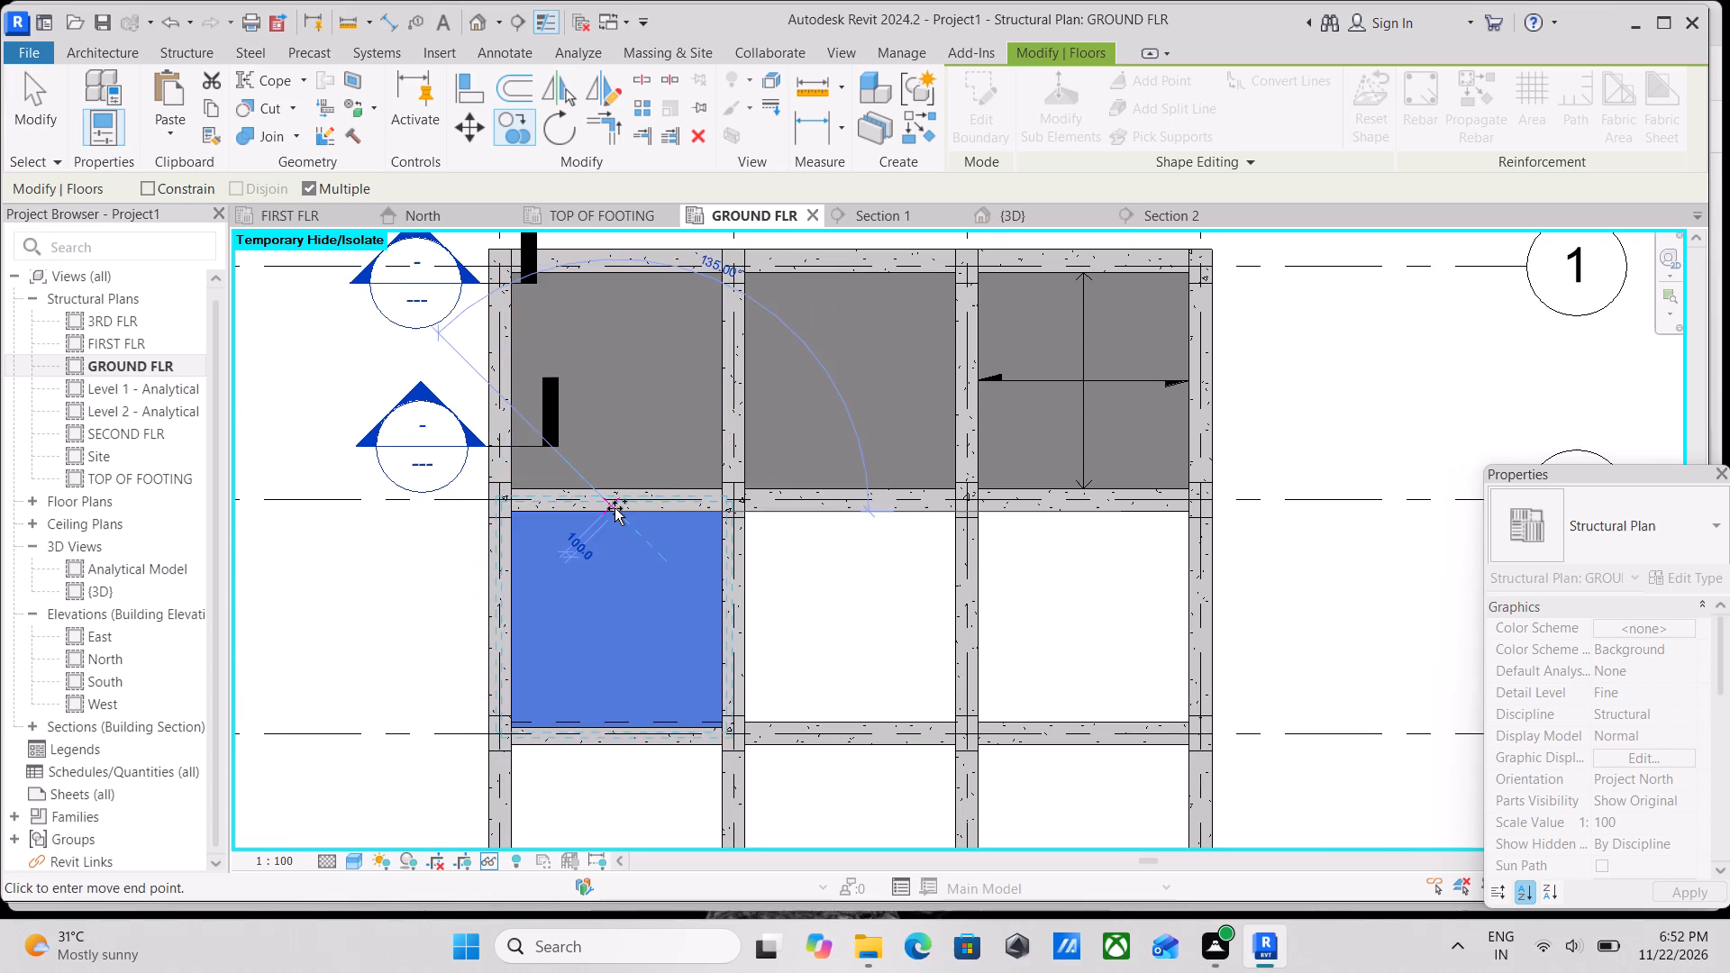
scroll(615, 508, down, 2)
middle_drag(615, 508, 494, 470)
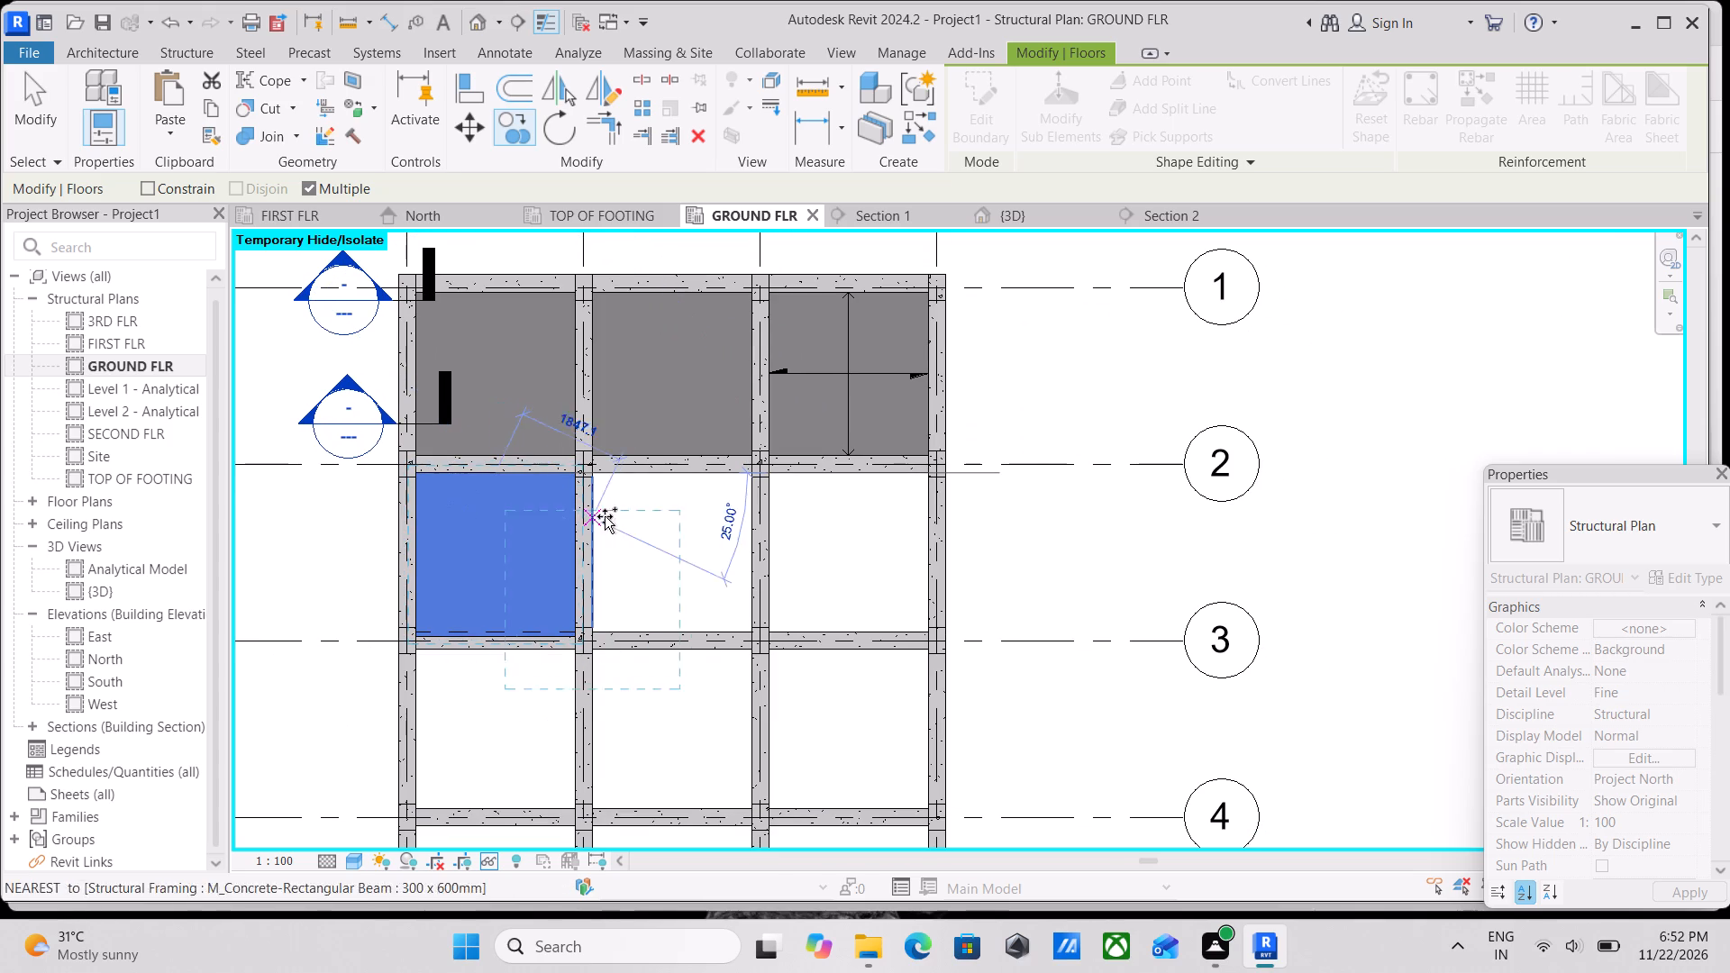
click(666, 470)
scroll(666, 470, up, 2)
middle_drag(666, 470, 640, 472)
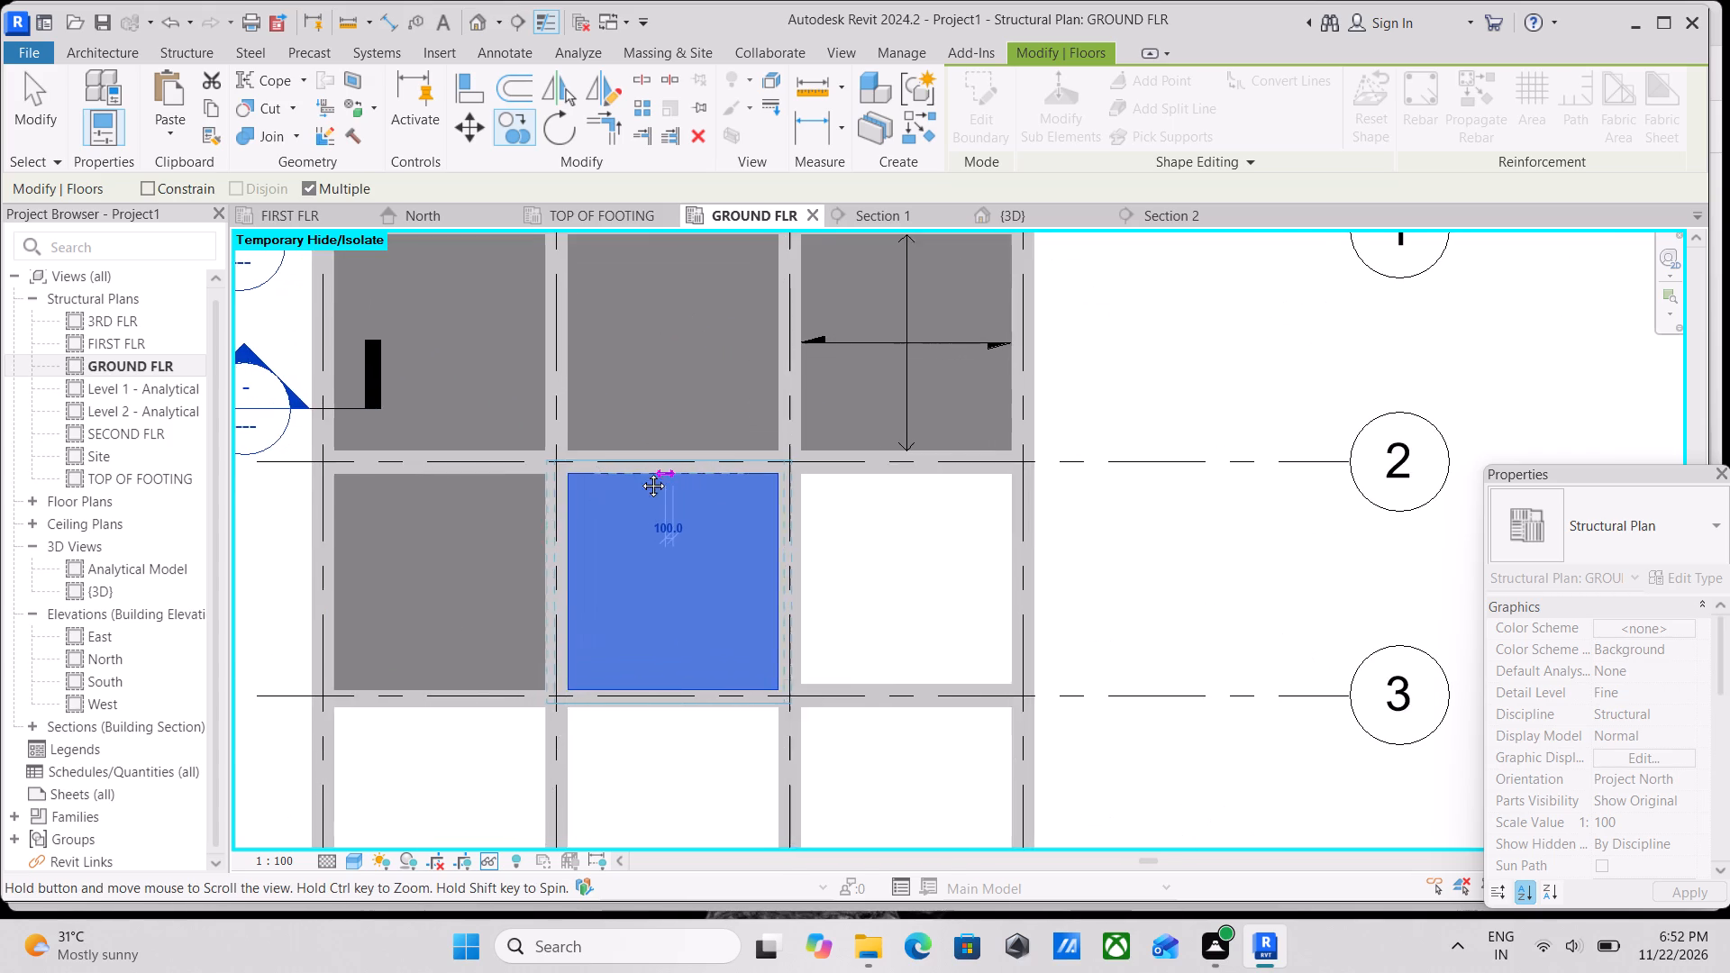
middle_drag(640, 472, 469, 516)
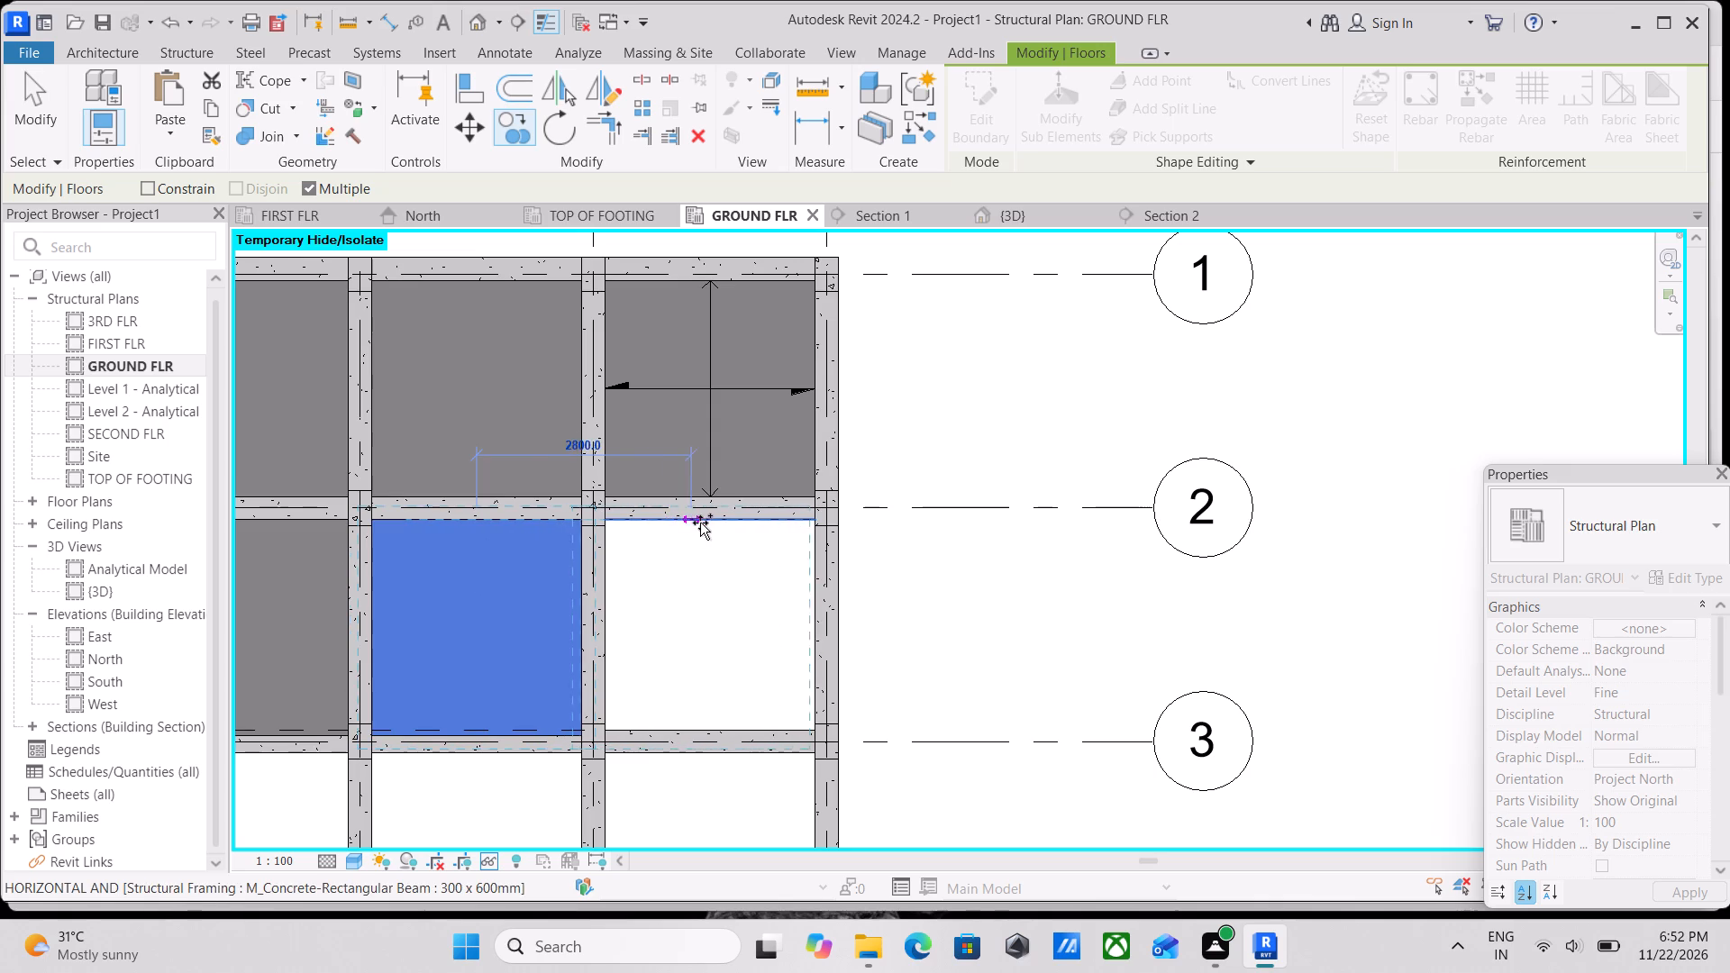
click(709, 520)
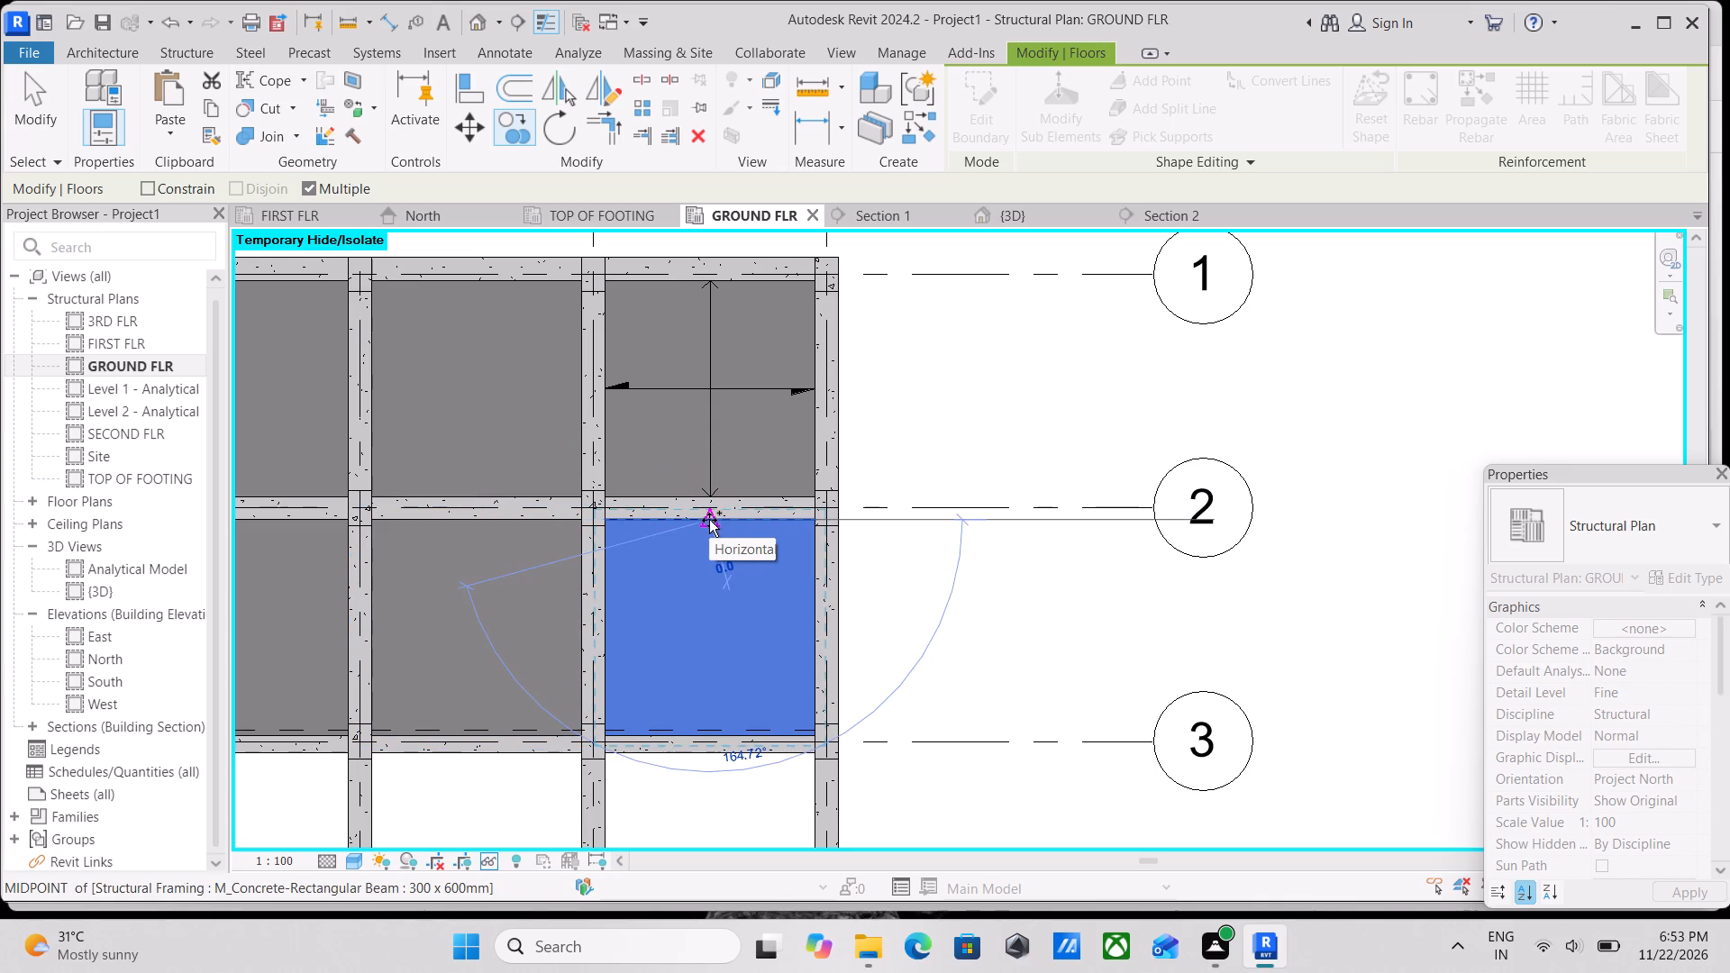
Place slab copies in all three bays between grids 3 and 4, aligned to the inner beam faces along grid 3.
middle_drag(709, 520, 842, 383)
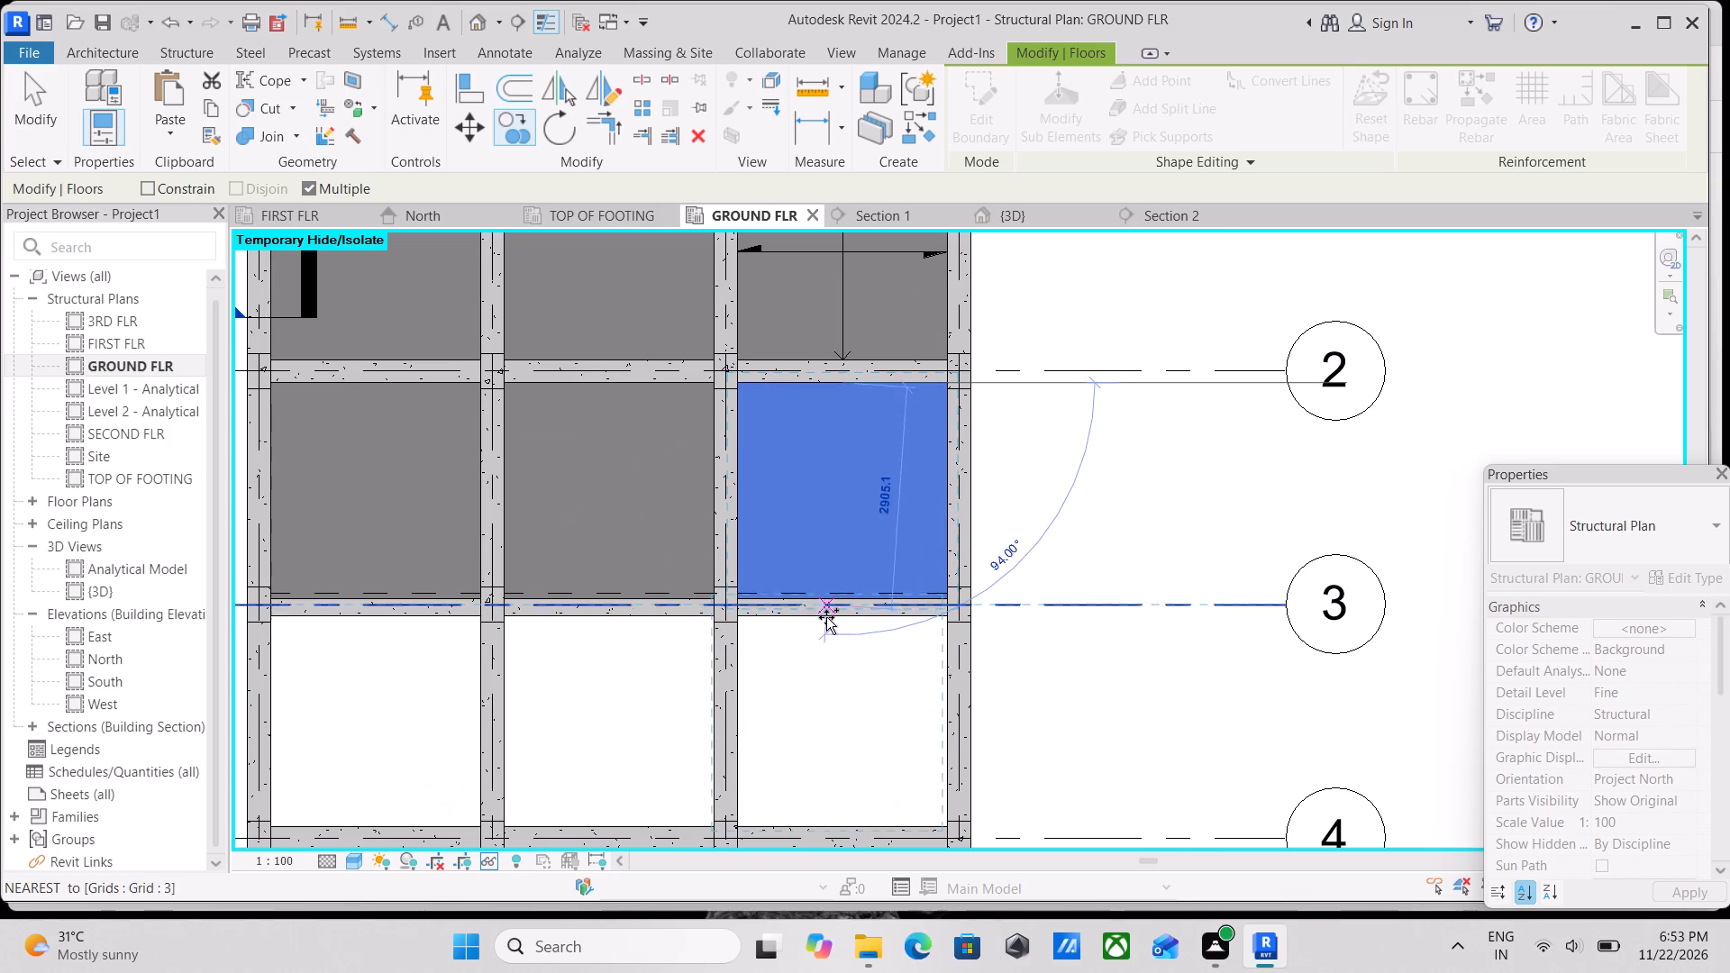
click(839, 617)
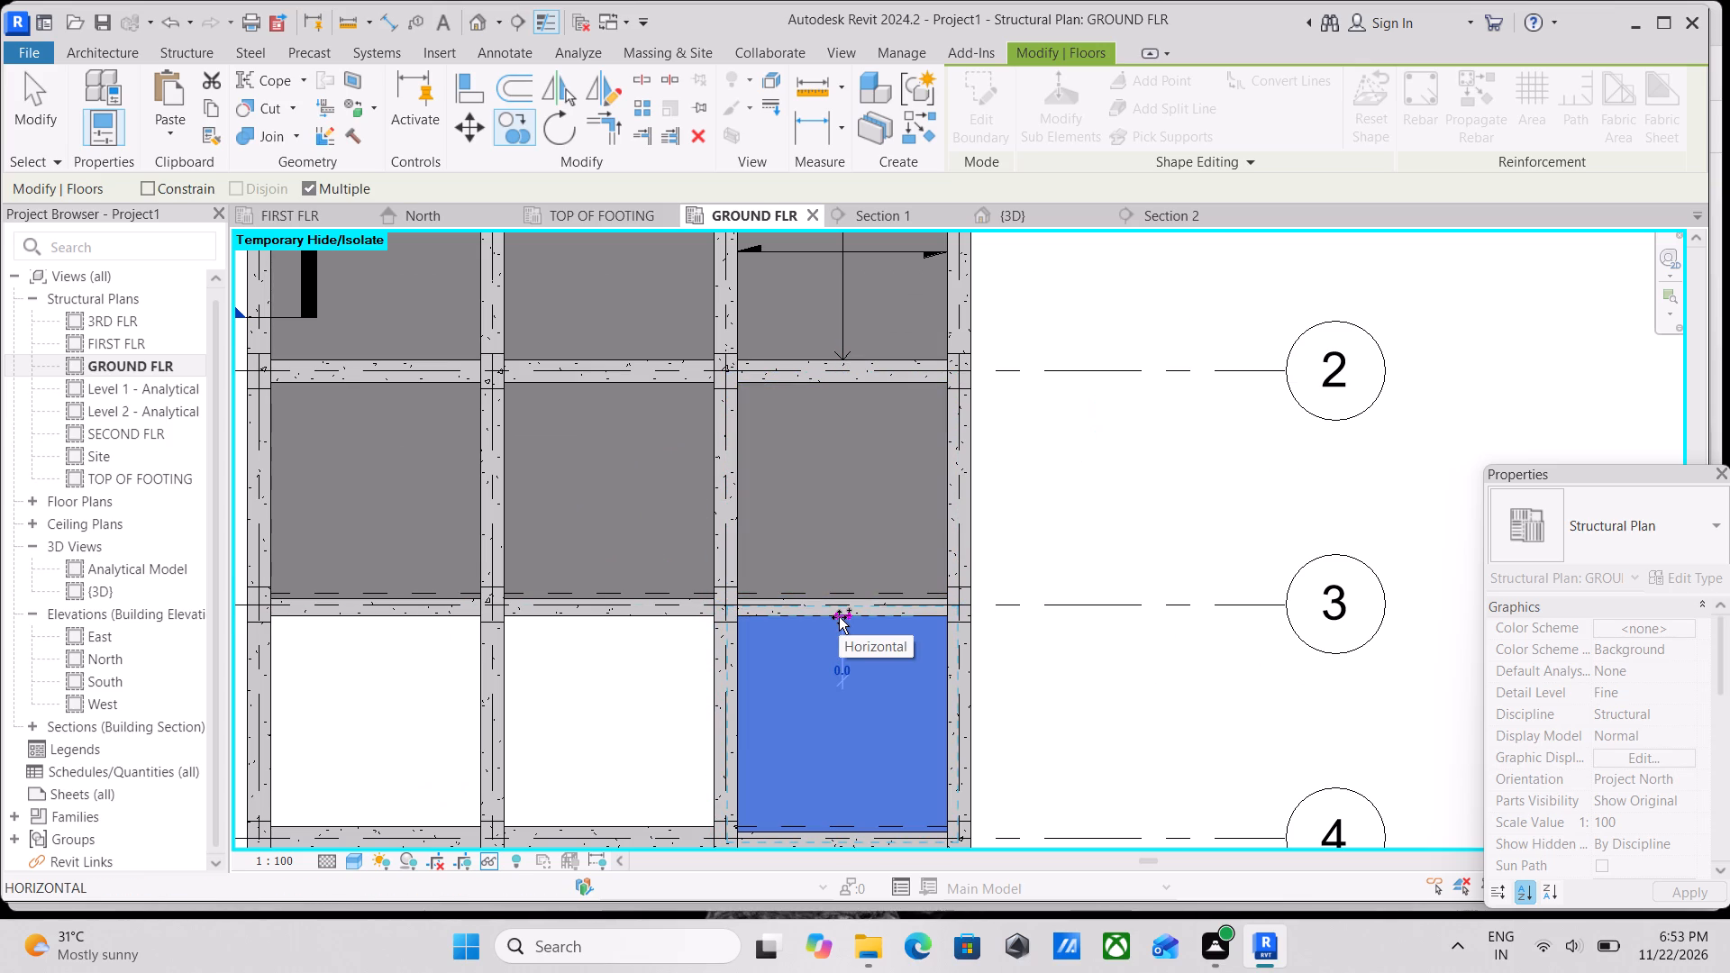
scroll(839, 617, down, 2)
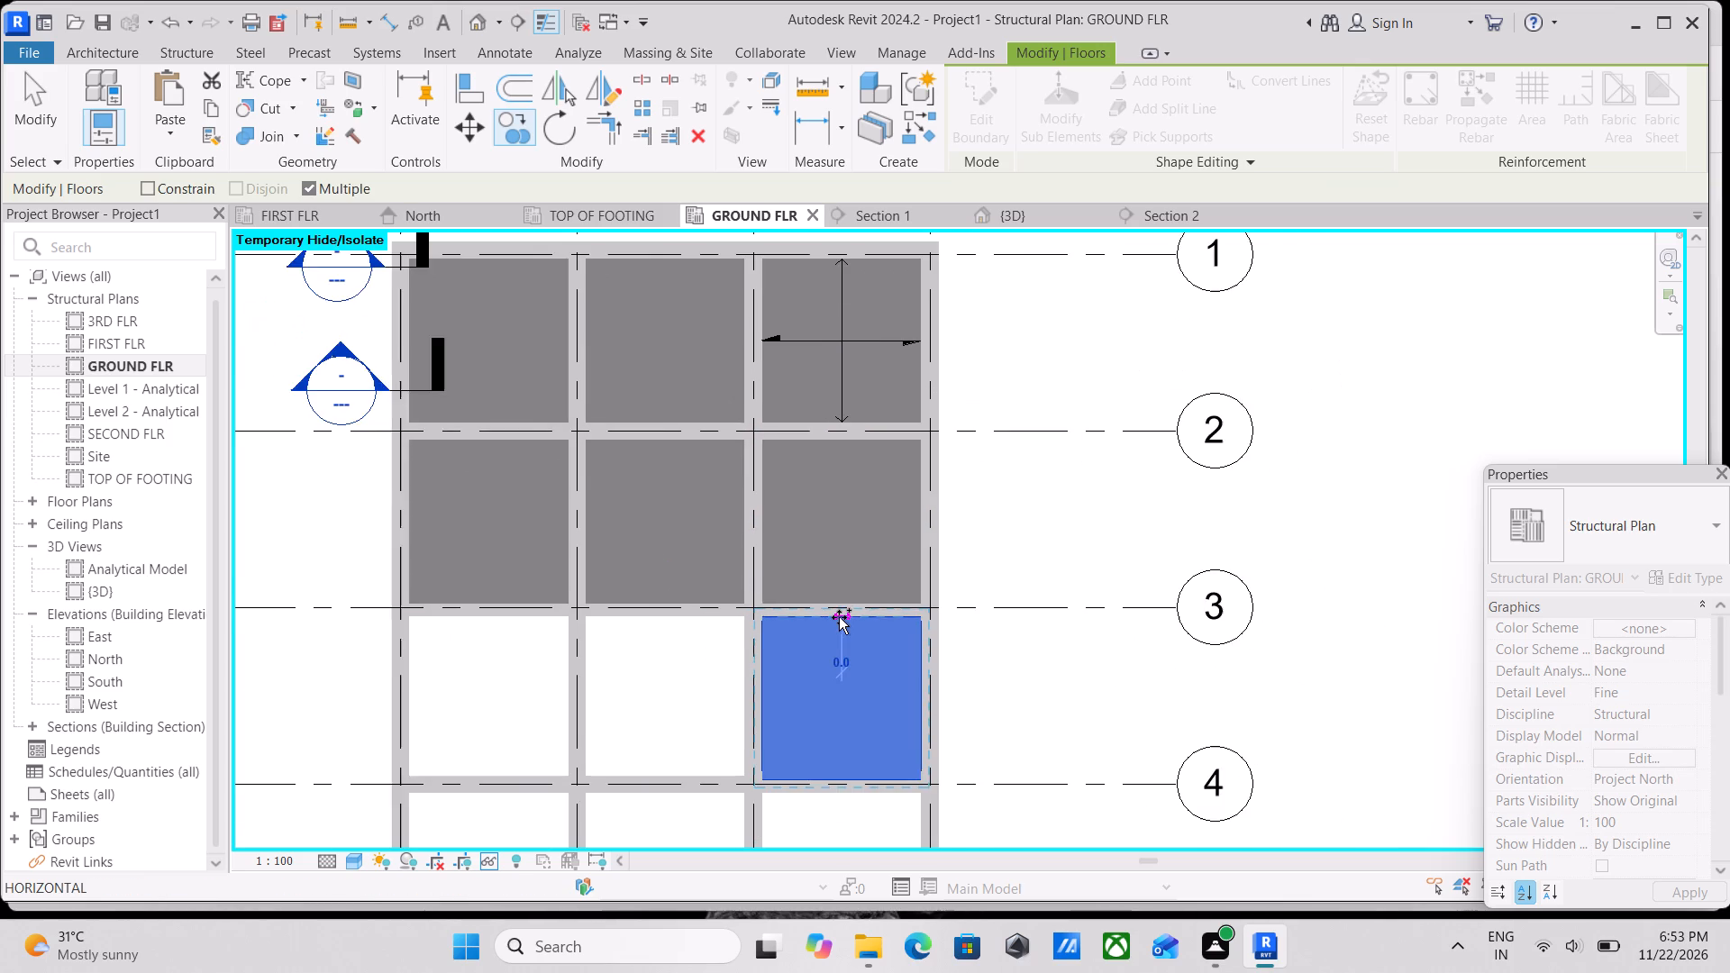
middle_drag(839, 617, 966, 563)
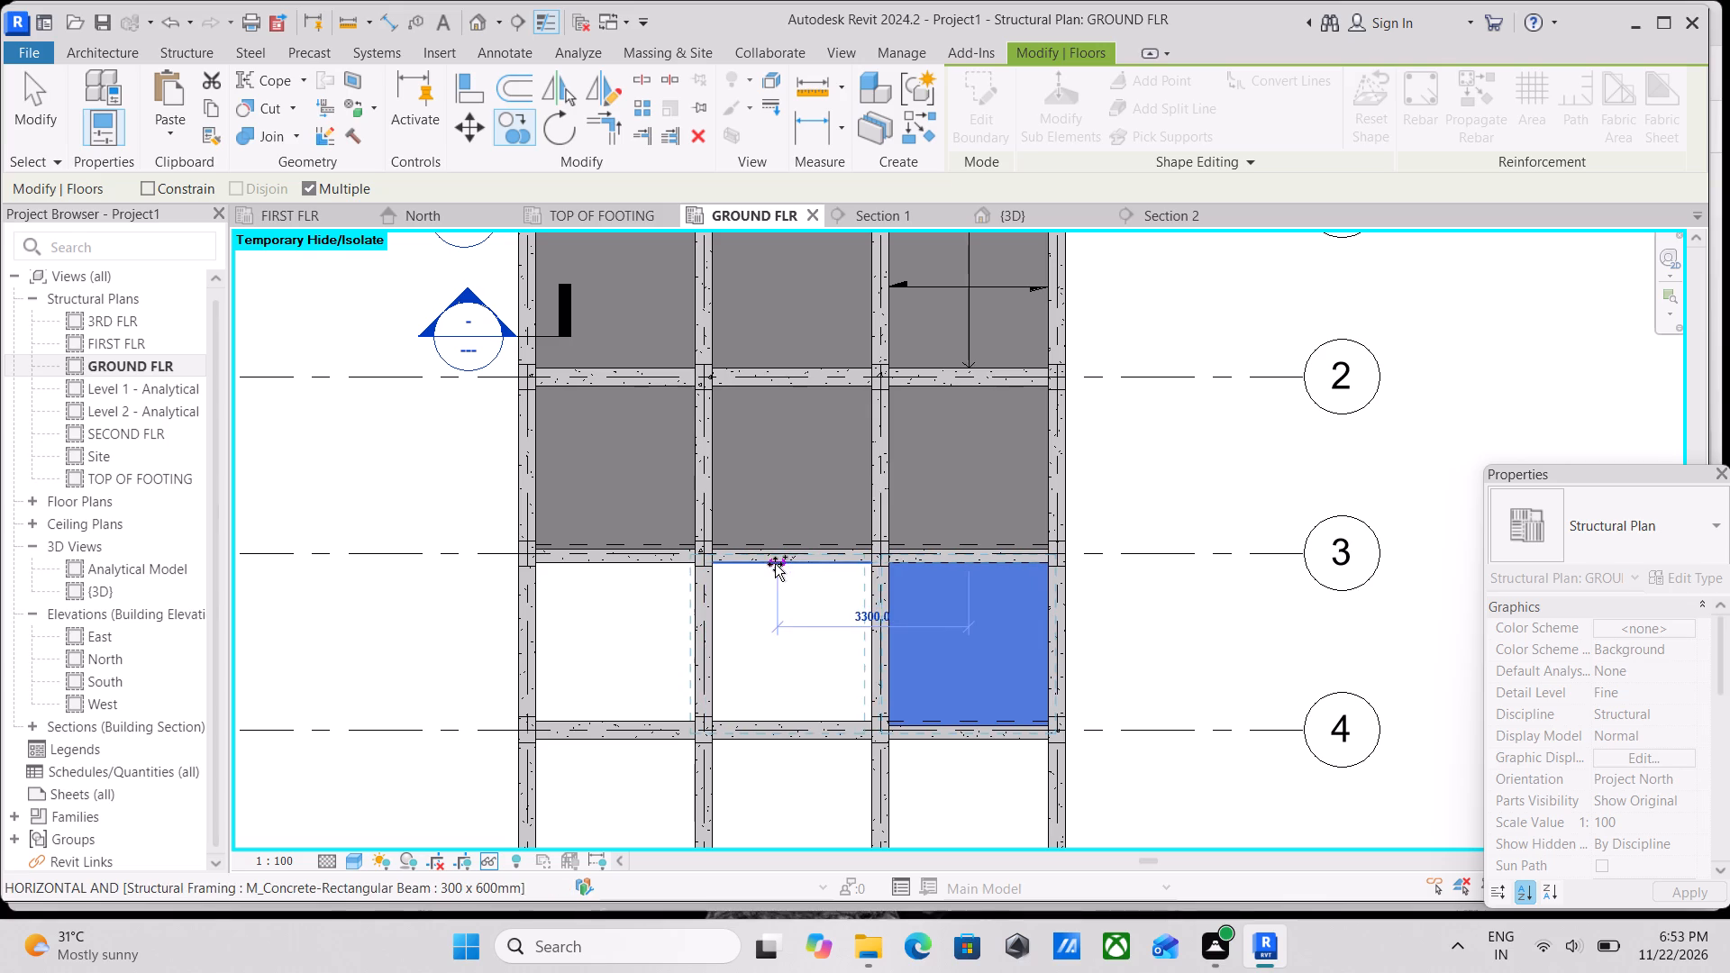
click(789, 565)
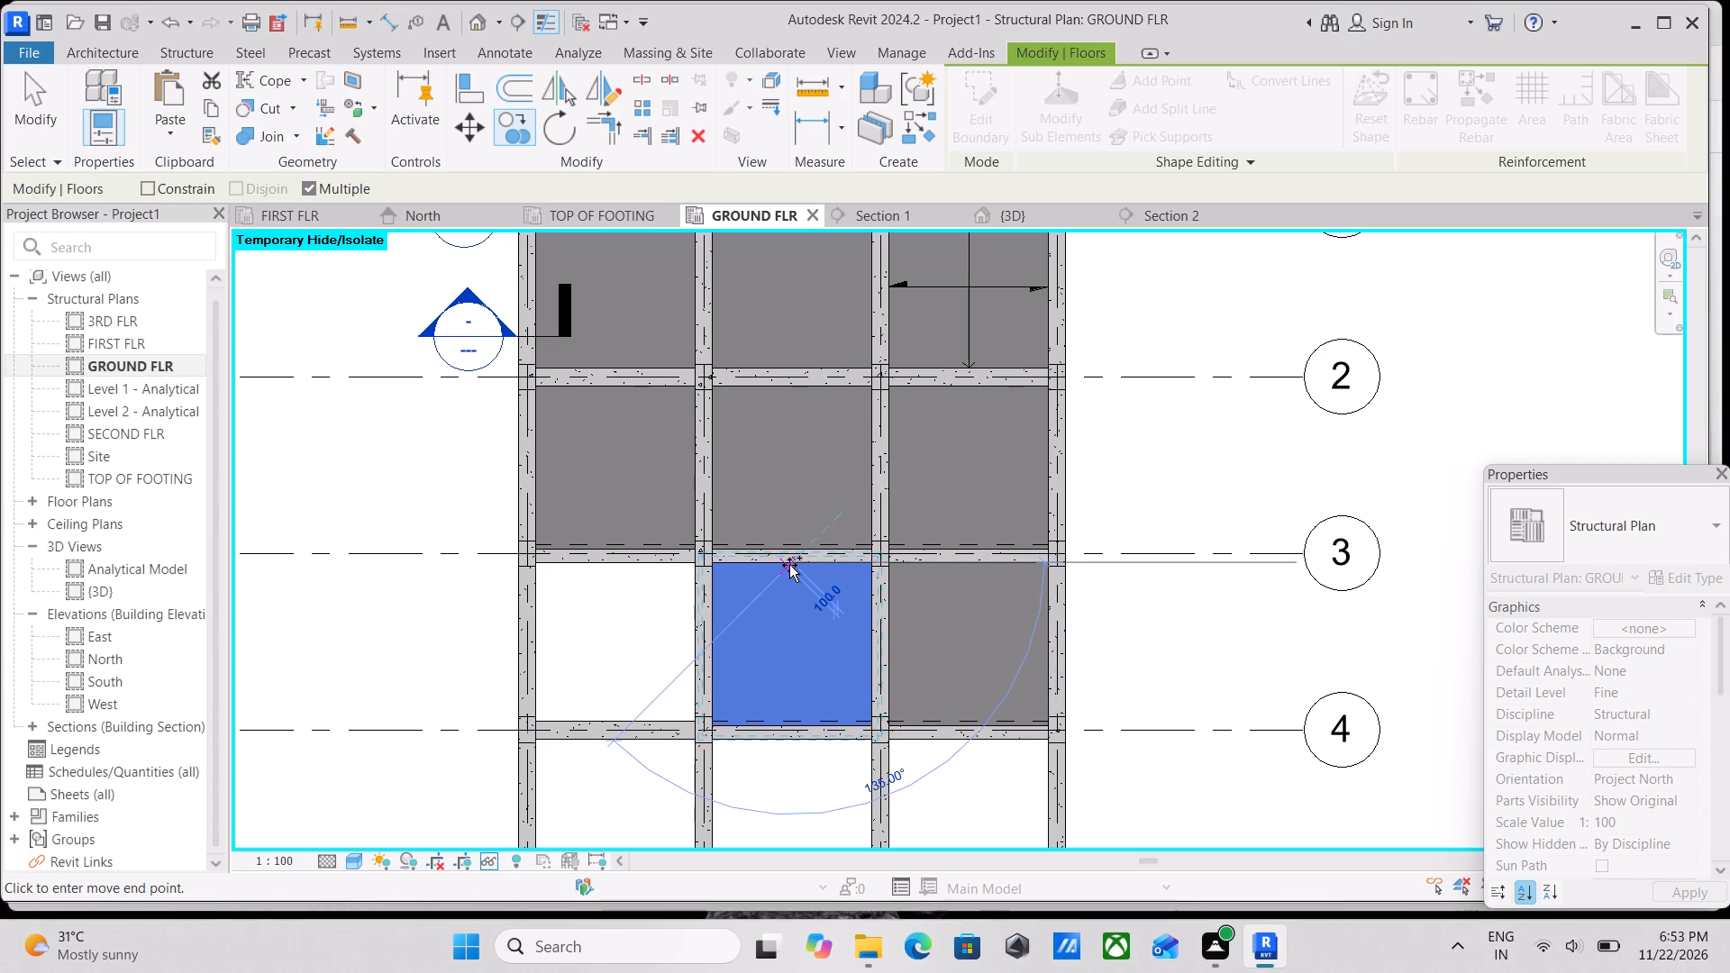
middle_drag(789, 565, 922, 606)
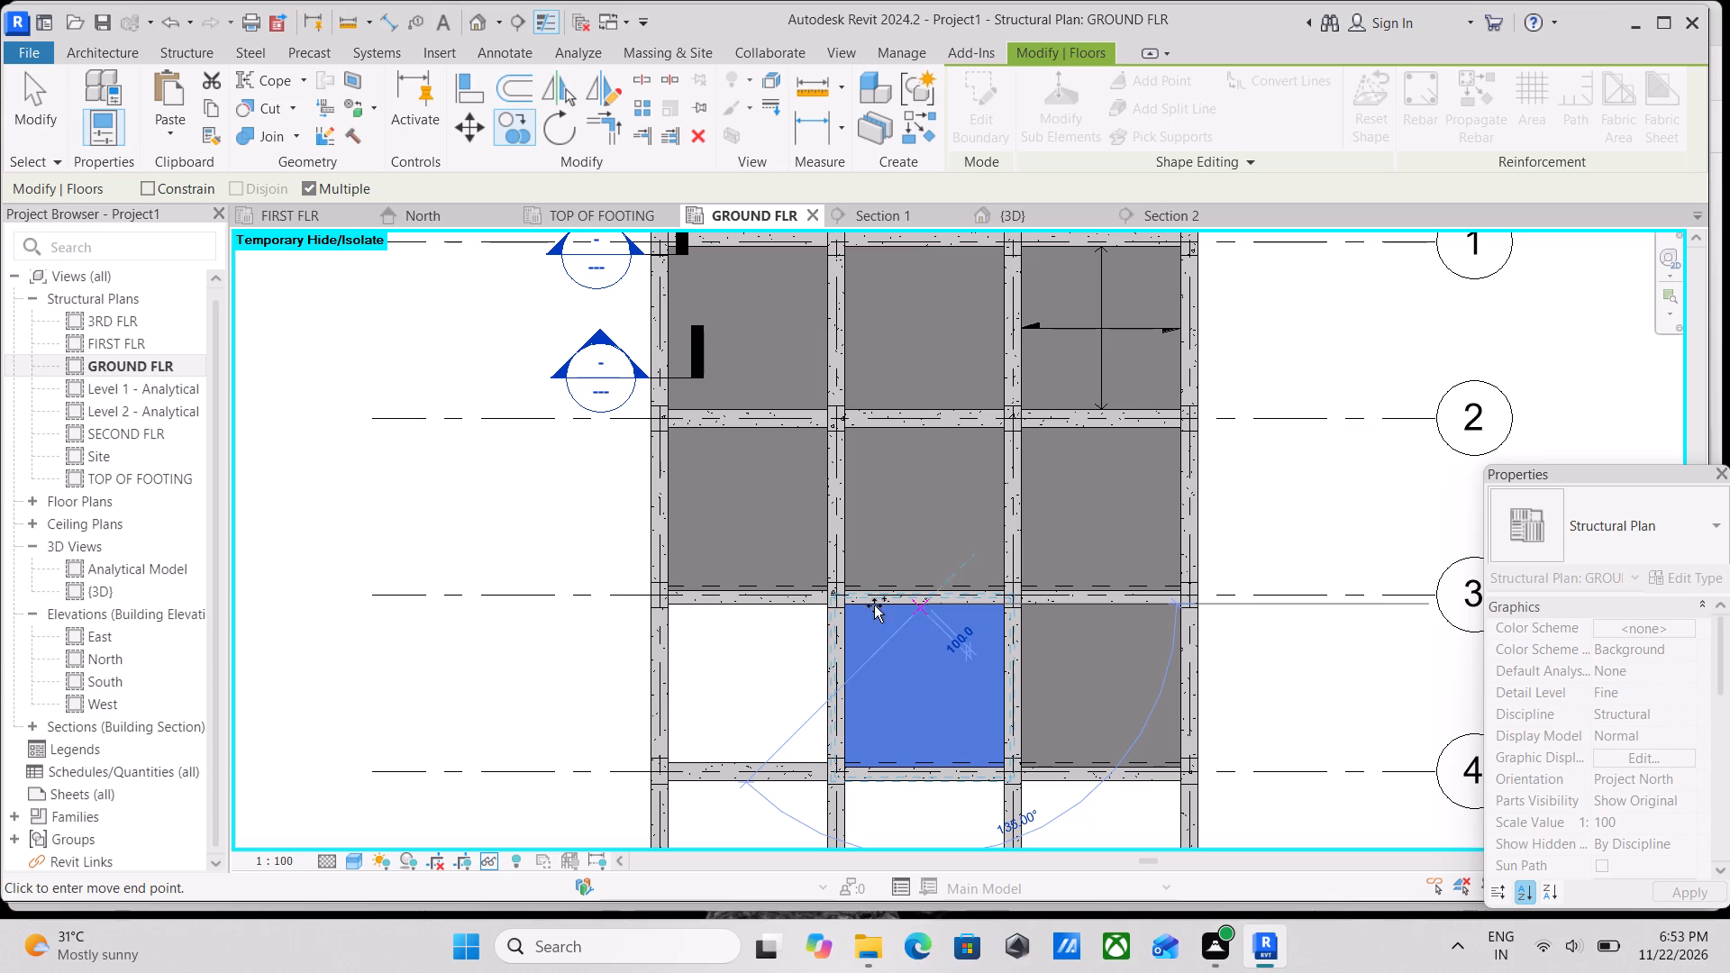
click(743, 606)
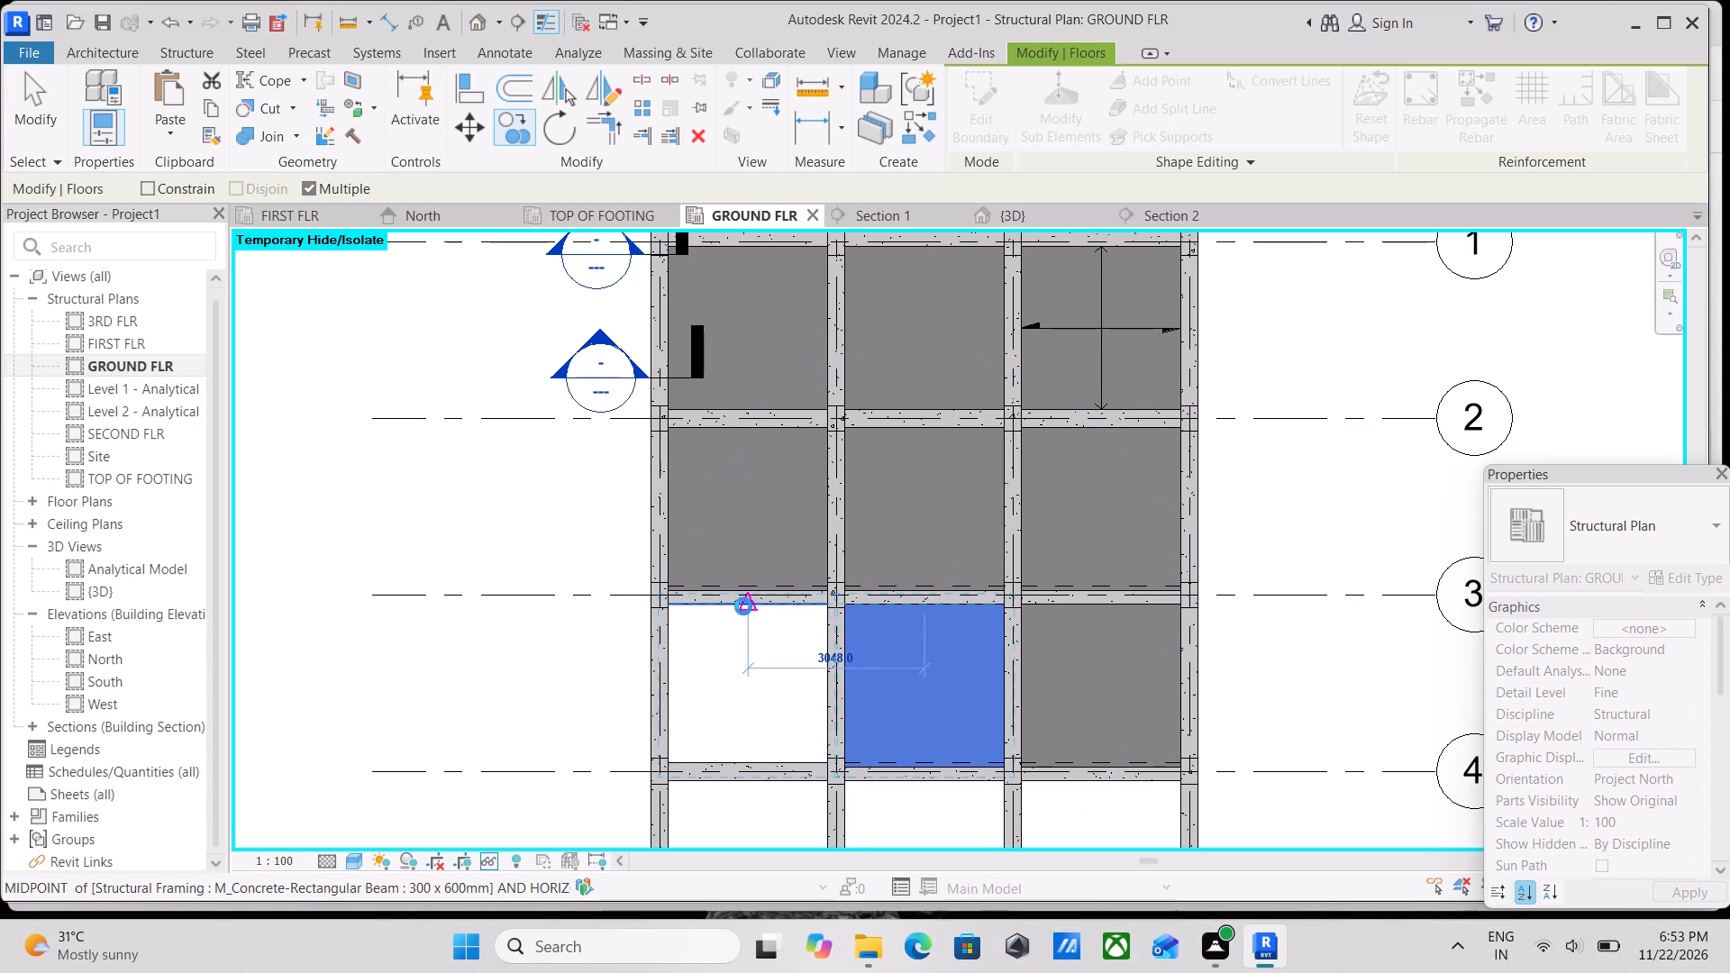
Place one more slab copy in bay A-B of the last row beyond grid 4, and end the copying.
scroll(758, 625, up, 3)
scroll(759, 625, down, 3)
middle_drag(759, 625, 757, 432)
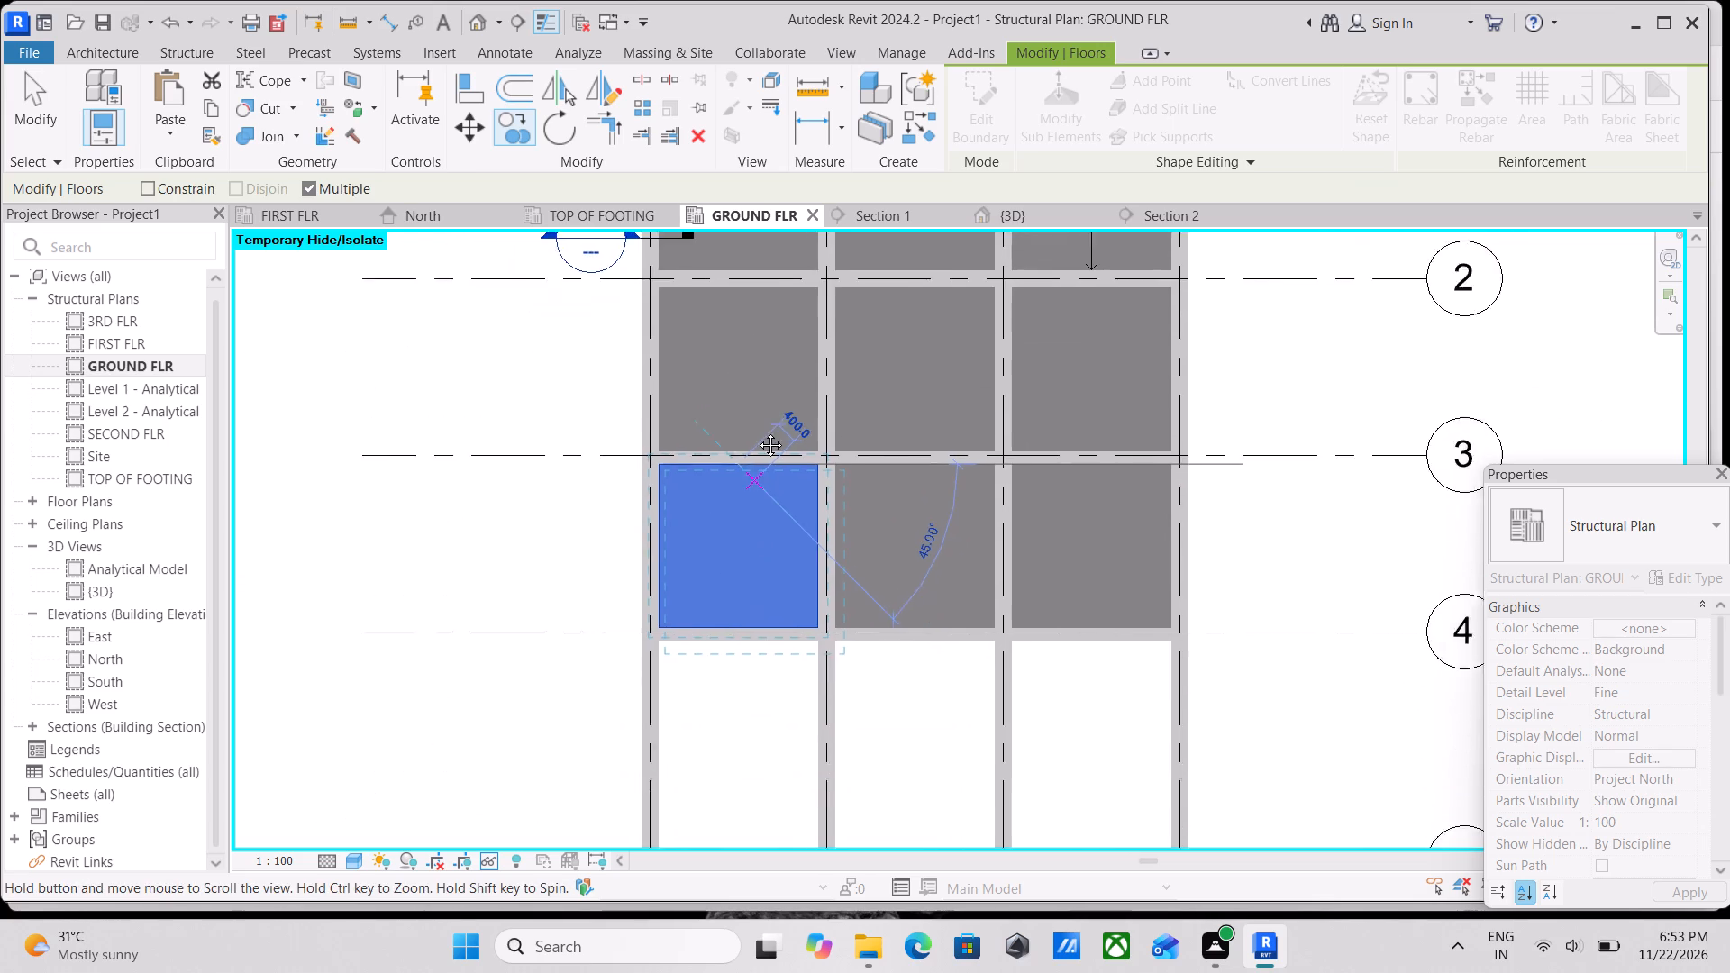
middle_drag(757, 432, 764, 391)
scroll(754, 557, up, 3)
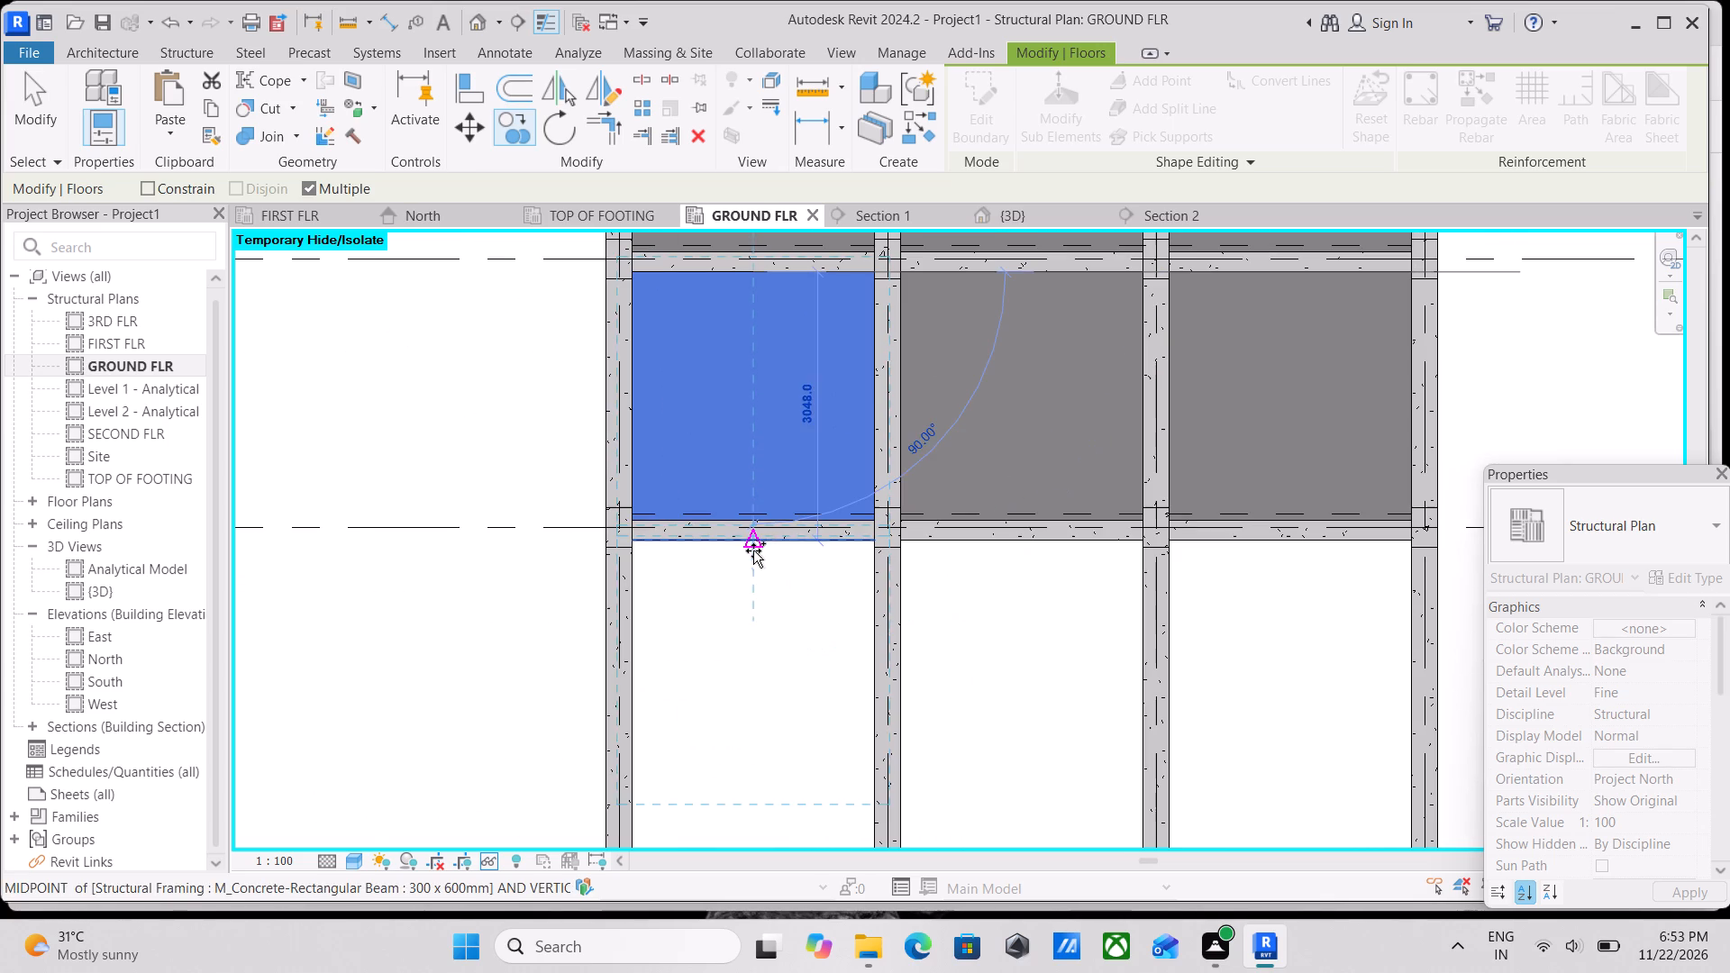
click(755, 539)
scroll(755, 541, down, 2)
middle_drag(755, 541, 740, 535)
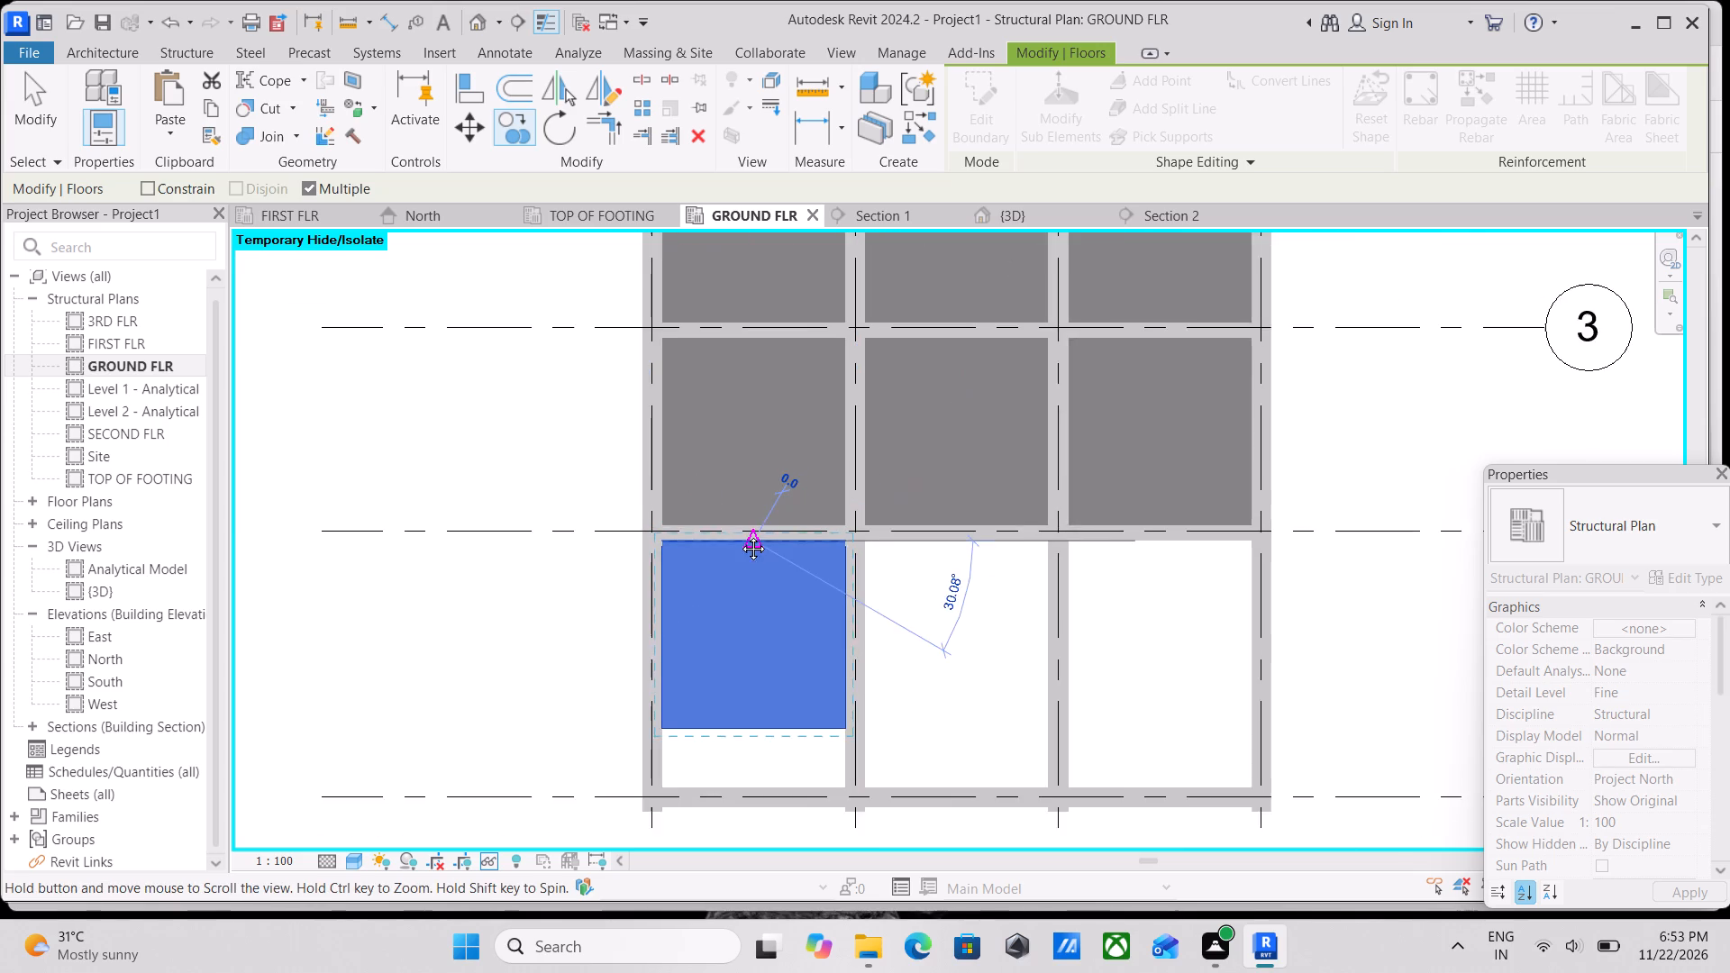
middle_drag(740, 535, 615, 497)
scroll(687, 526, up, 3)
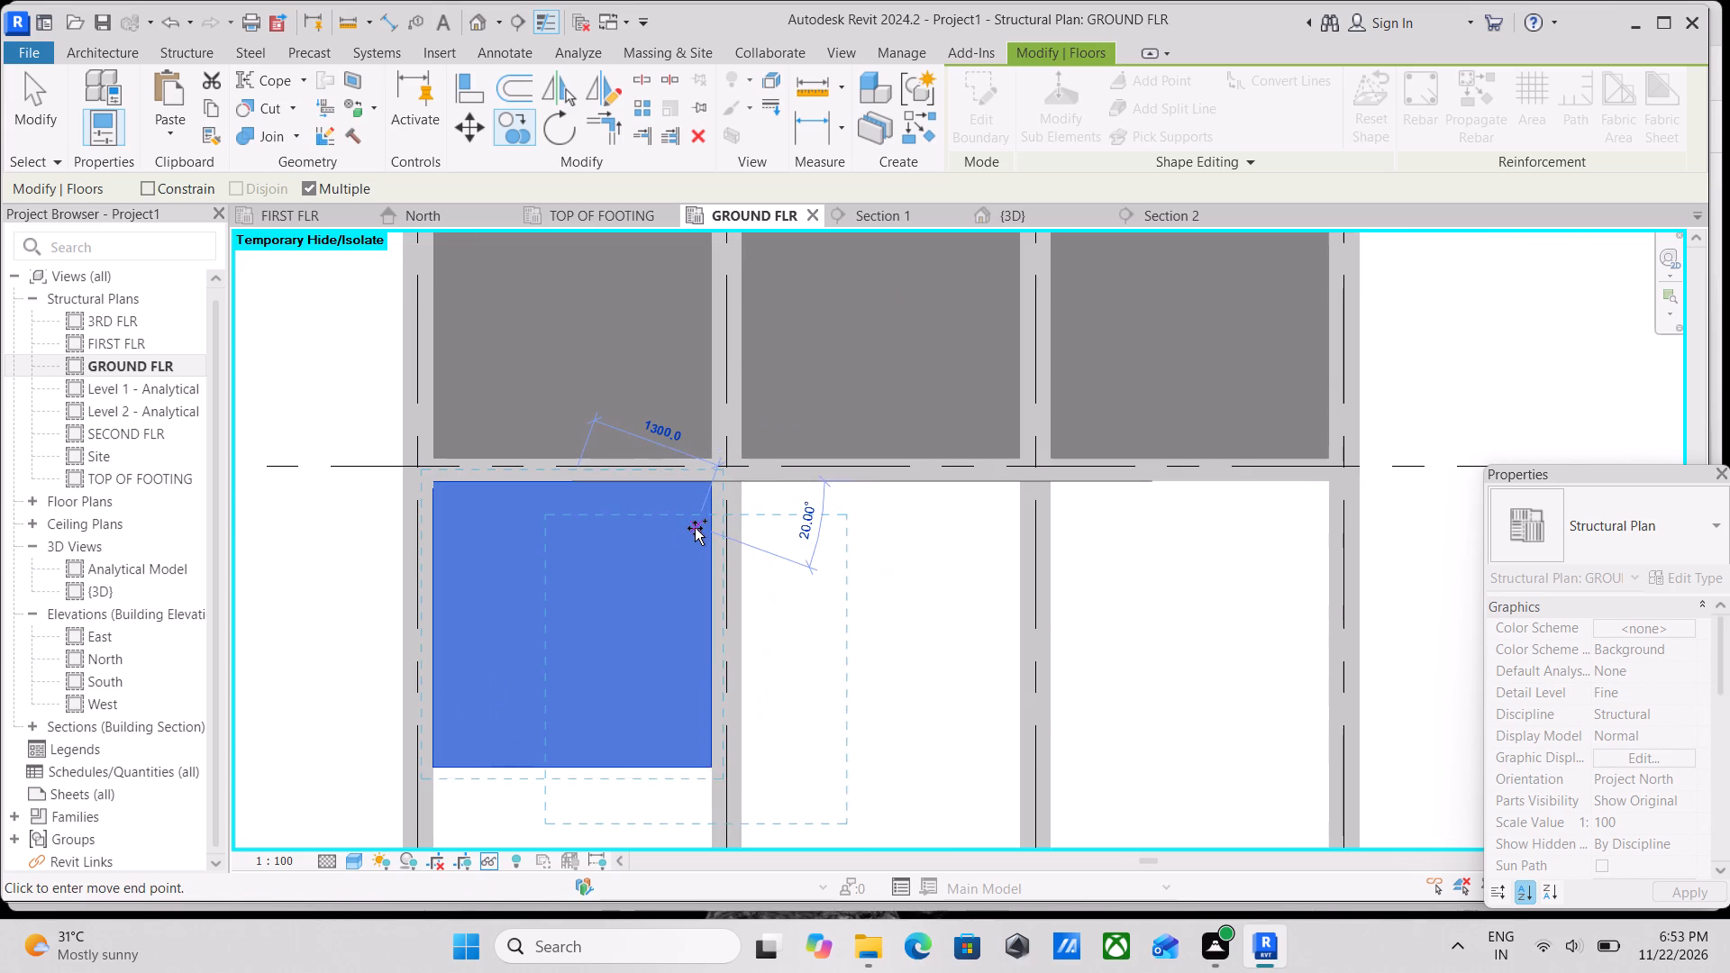
key(Escape)
key(Escape)
key(Escape)
Open the boundary sketch of the Generic 300mm slab in bay A-B of the last row for editing.
click(616, 766)
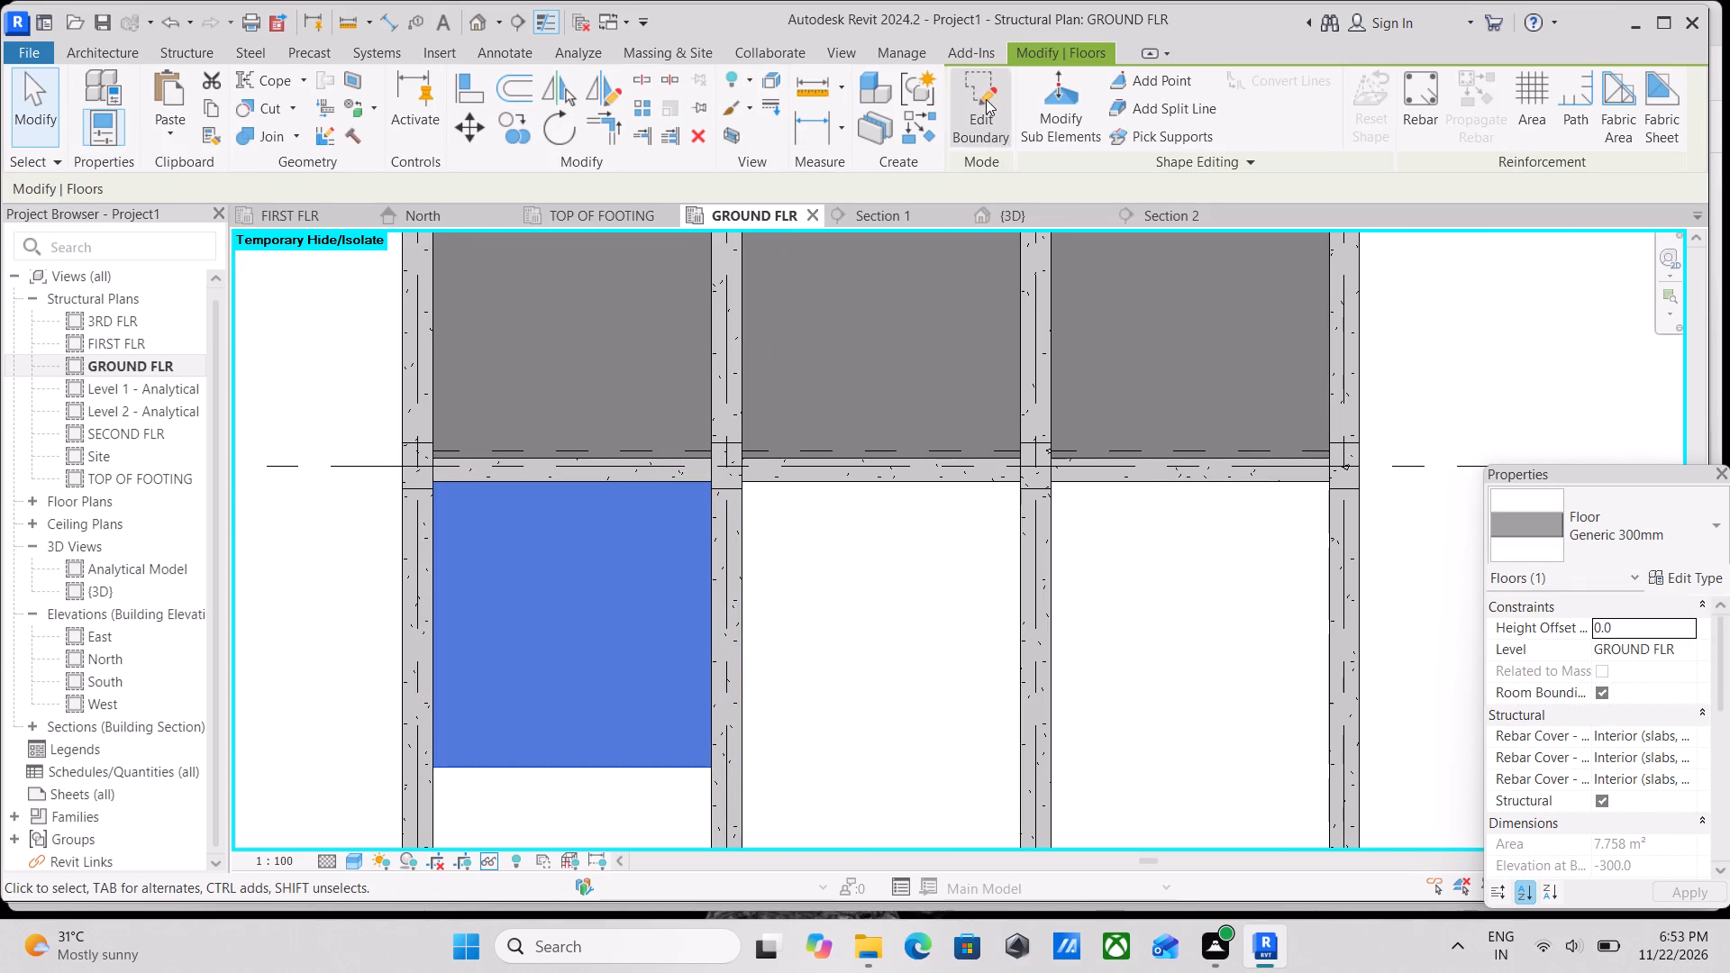
click(986, 99)
middle_drag(527, 691, 567, 548)
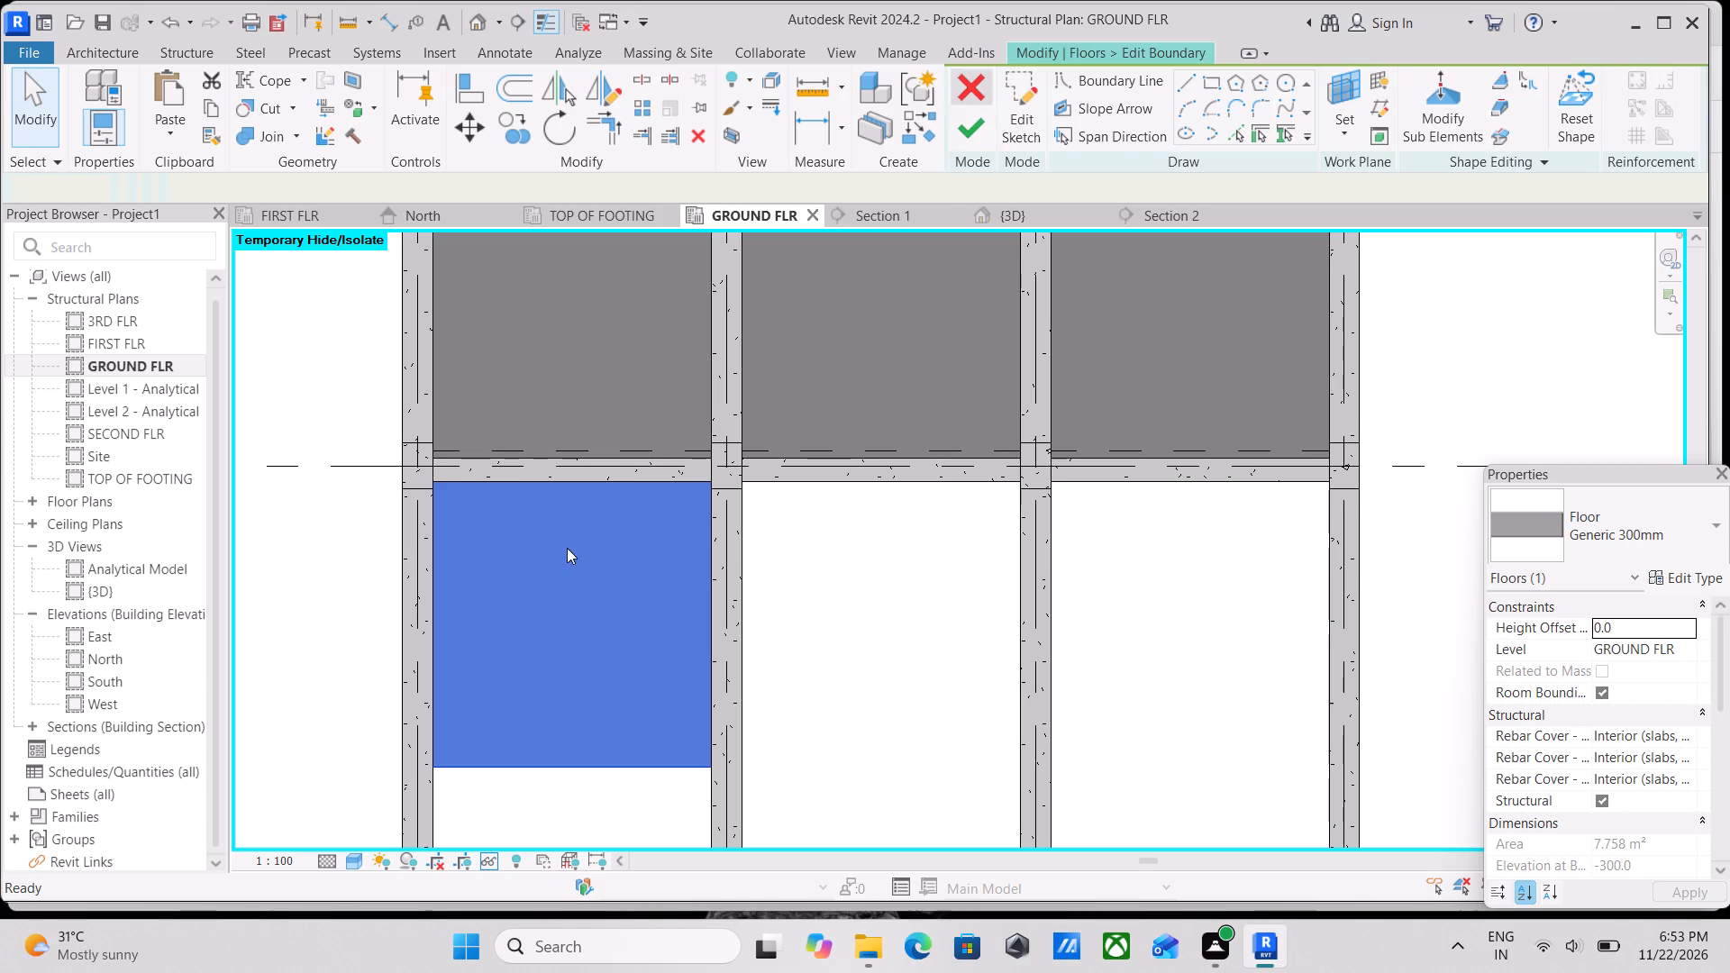
middle_drag(567, 548, 571, 537)
Nudge the slab's lower boundary line down to the outer beam, about 3723 mm from the slab's upper edge.
click(587, 762)
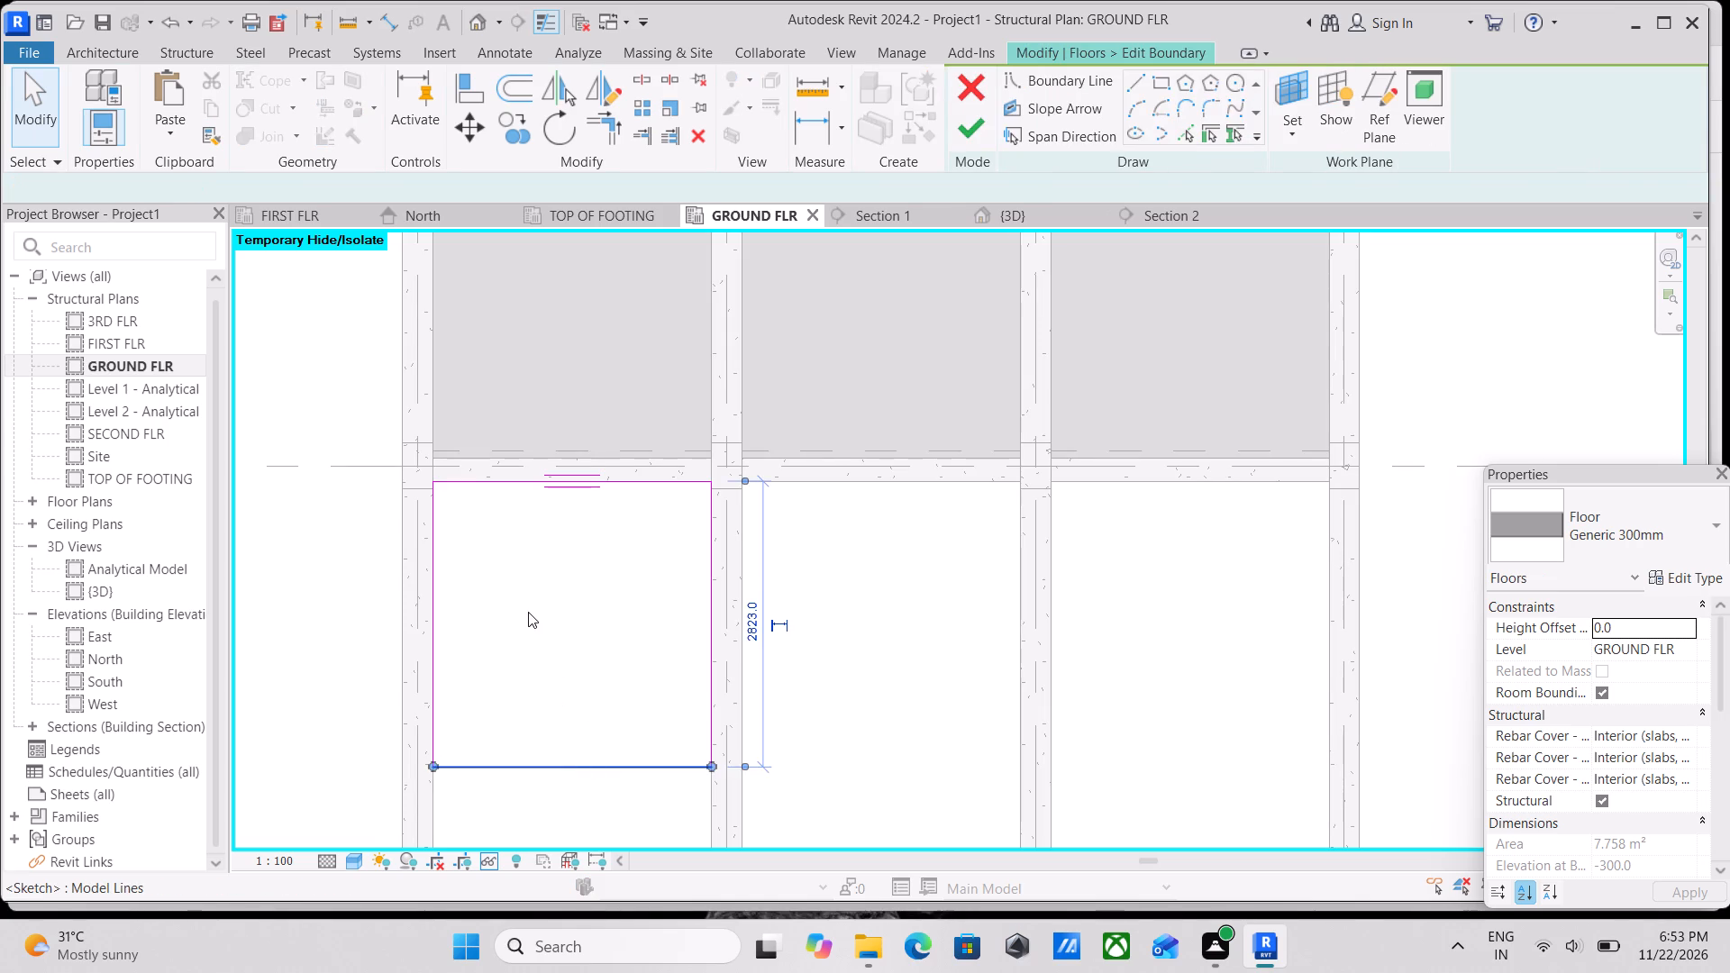
scroll(528, 612, down, 1)
middle_drag(528, 609, 556, 488)
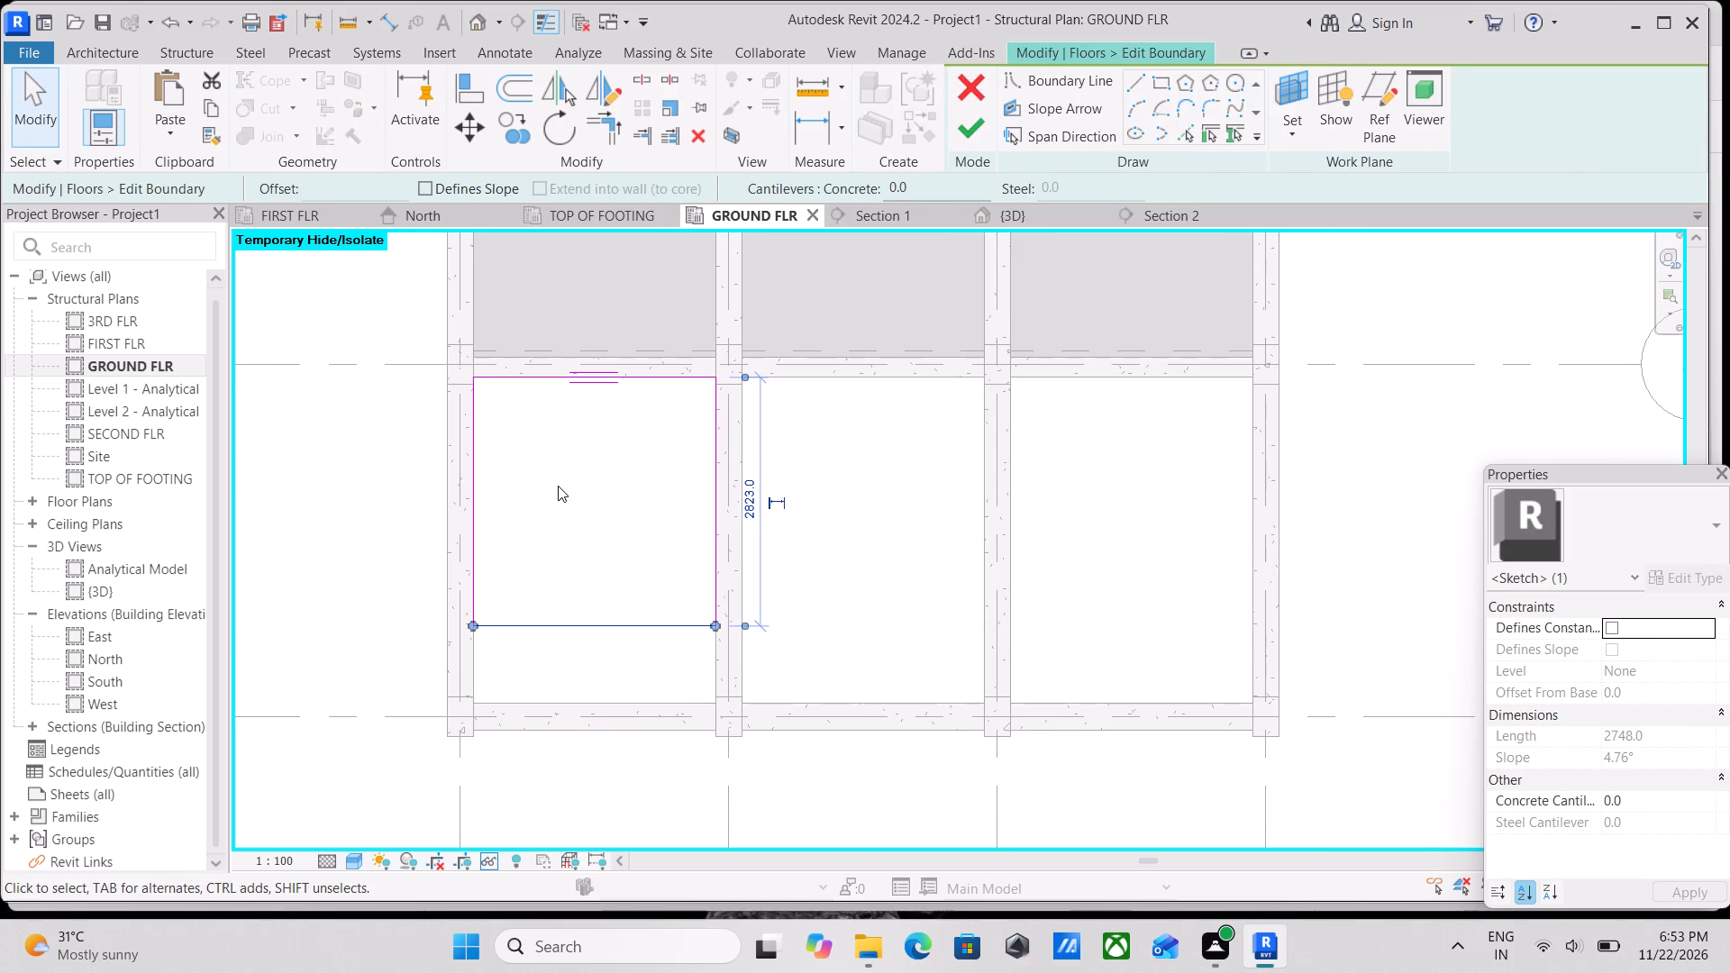
key(Down)
key(Down)
key(Down)
key(Down)
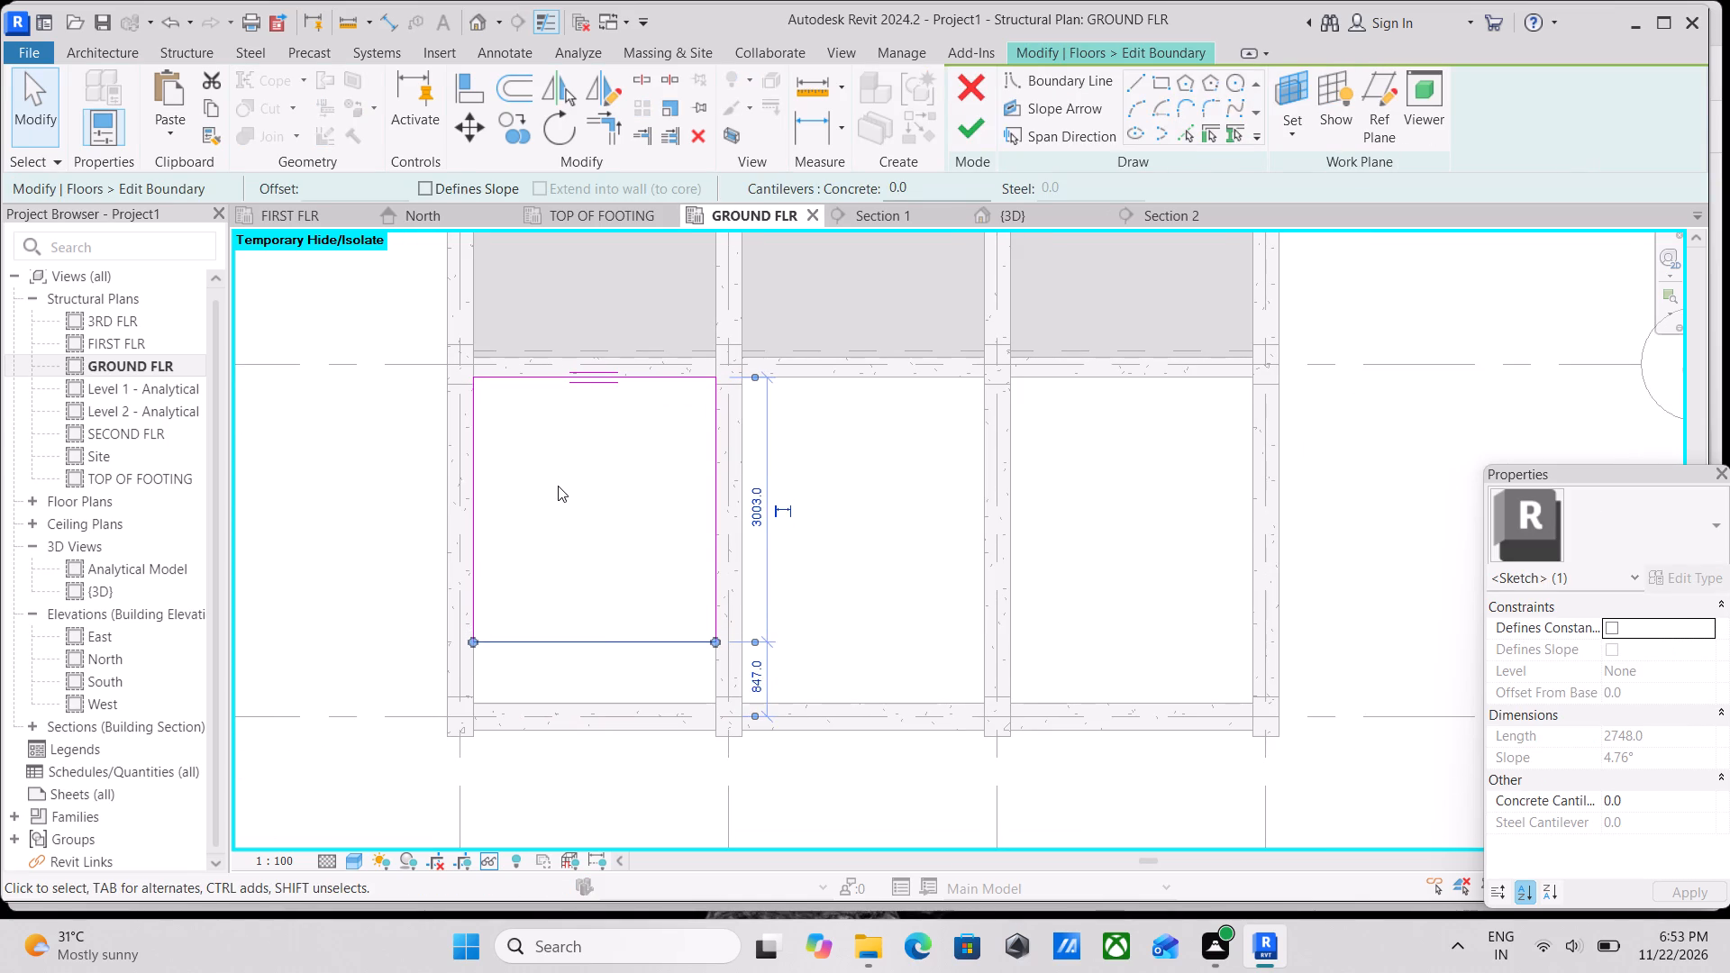
key(Down)
key(Down)
key(Down)
key(Down)
key(Down)
key(Down)
key(Down)
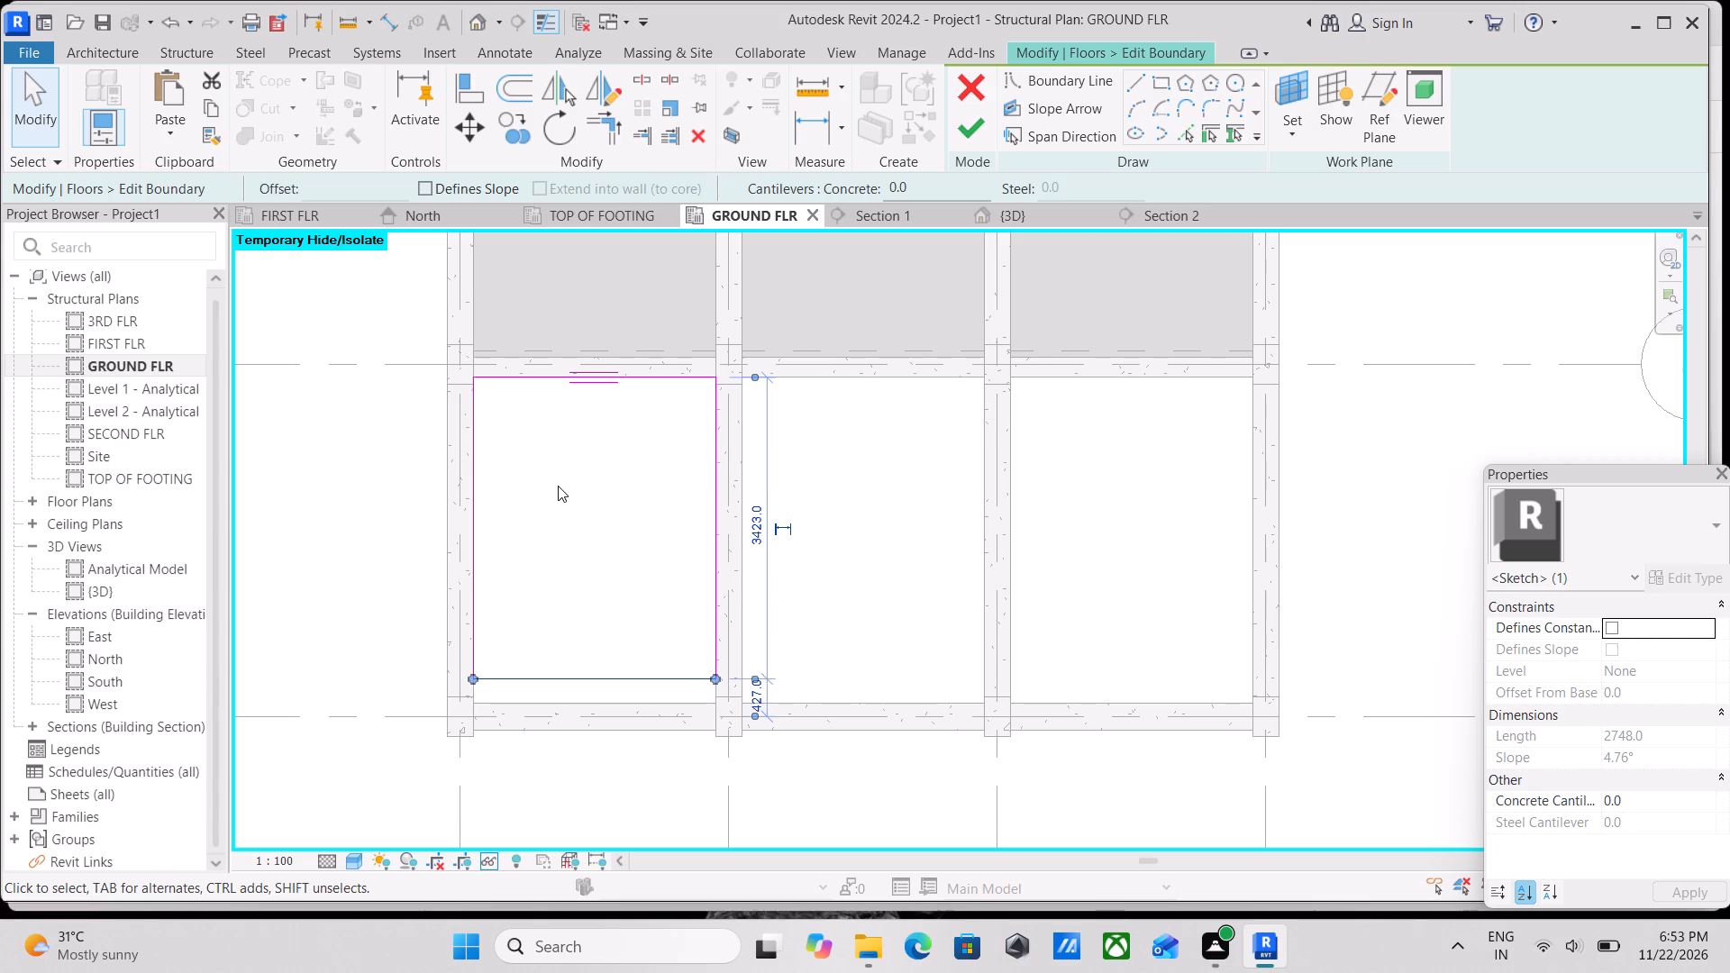
key(Down)
key(Down)
key(Down)
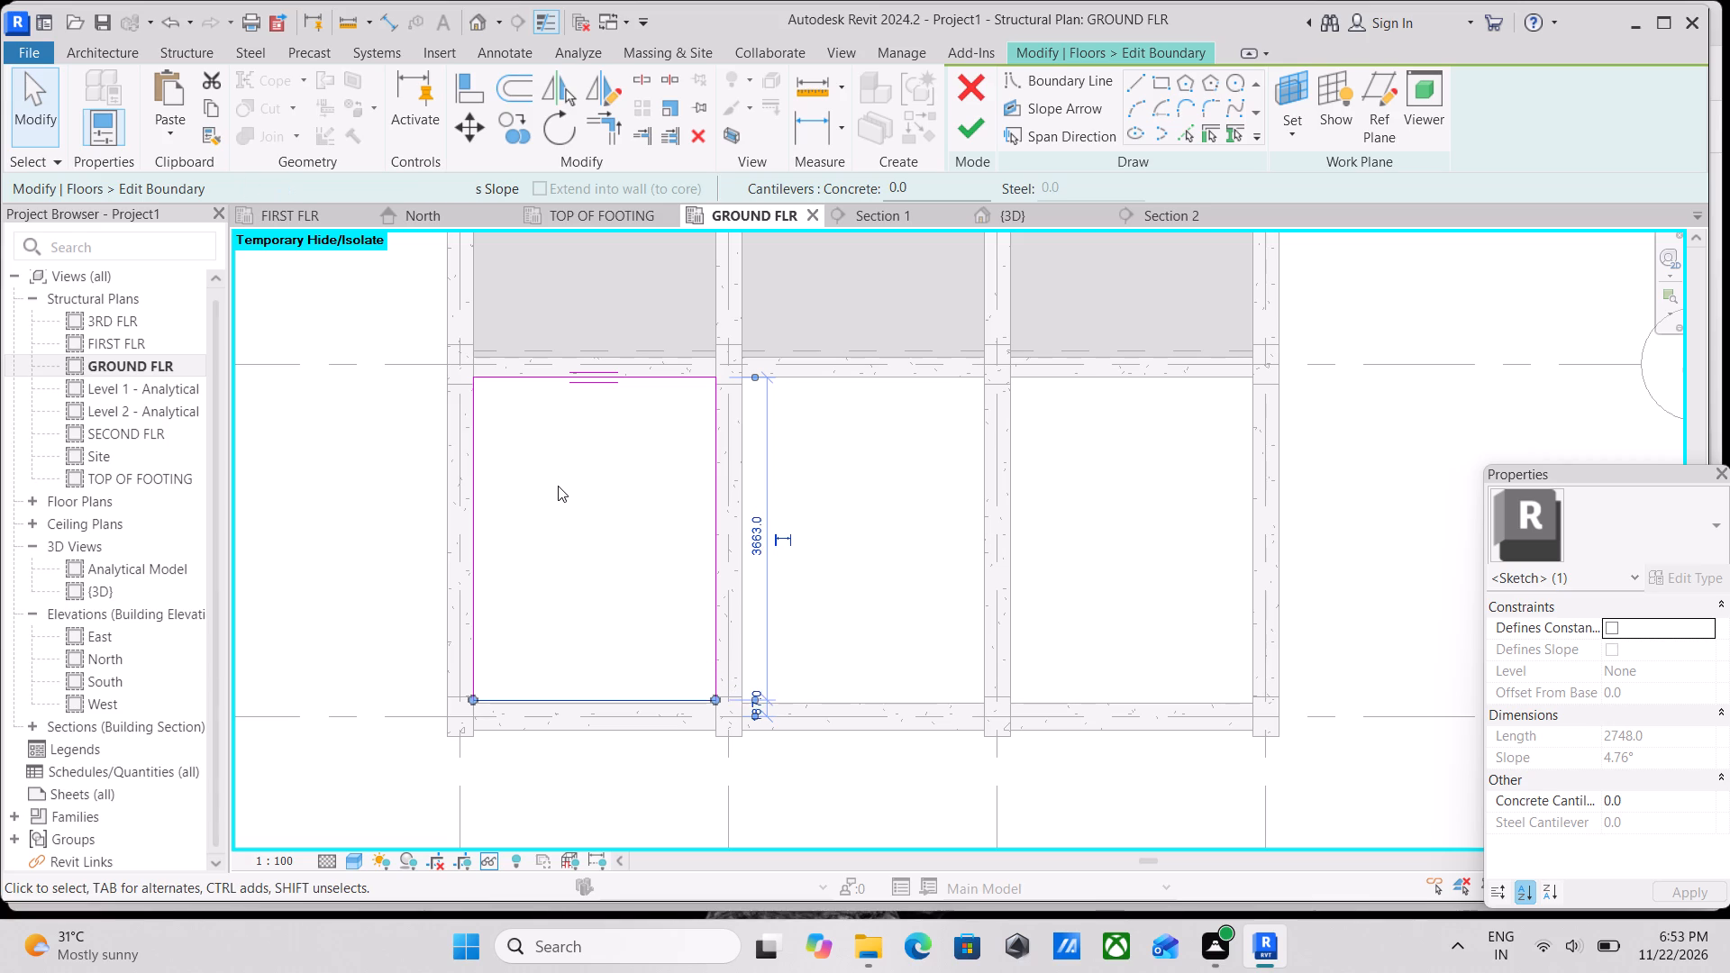
key(Down)
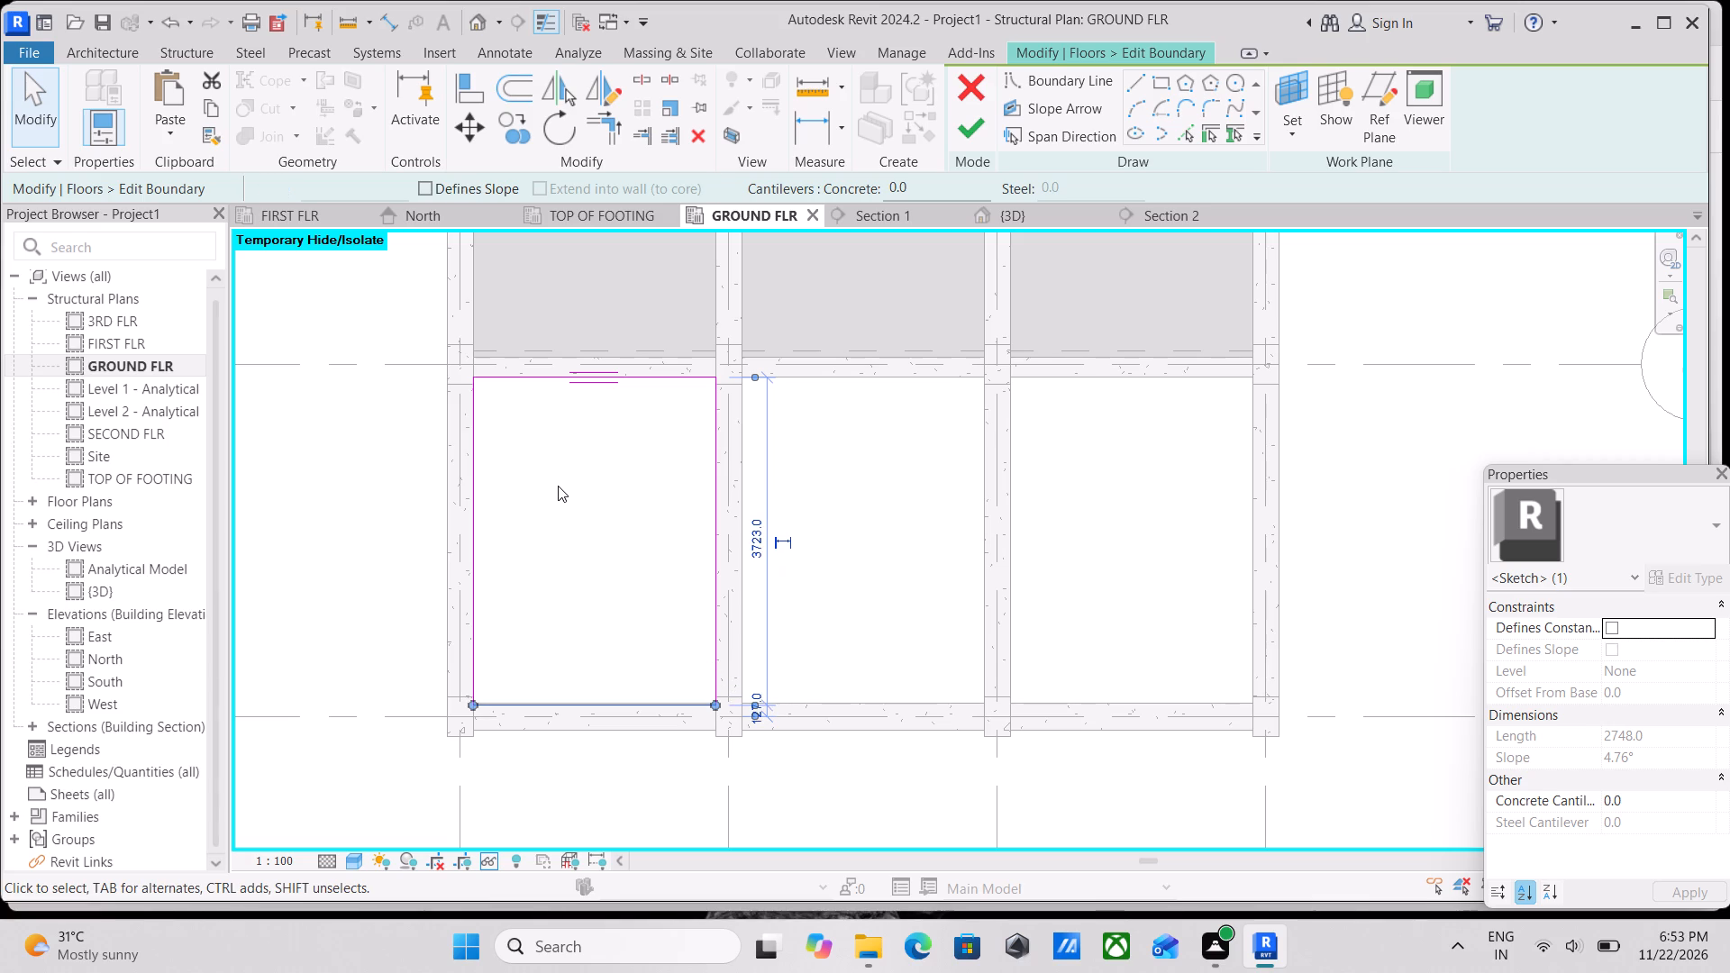
Nudge the lower boundary line back up to about 157 mm from the outer beam's grid line.
scroll(541, 578, up, 3)
middle_drag(532, 587, 573, 523)
scroll(647, 653, up, 3)
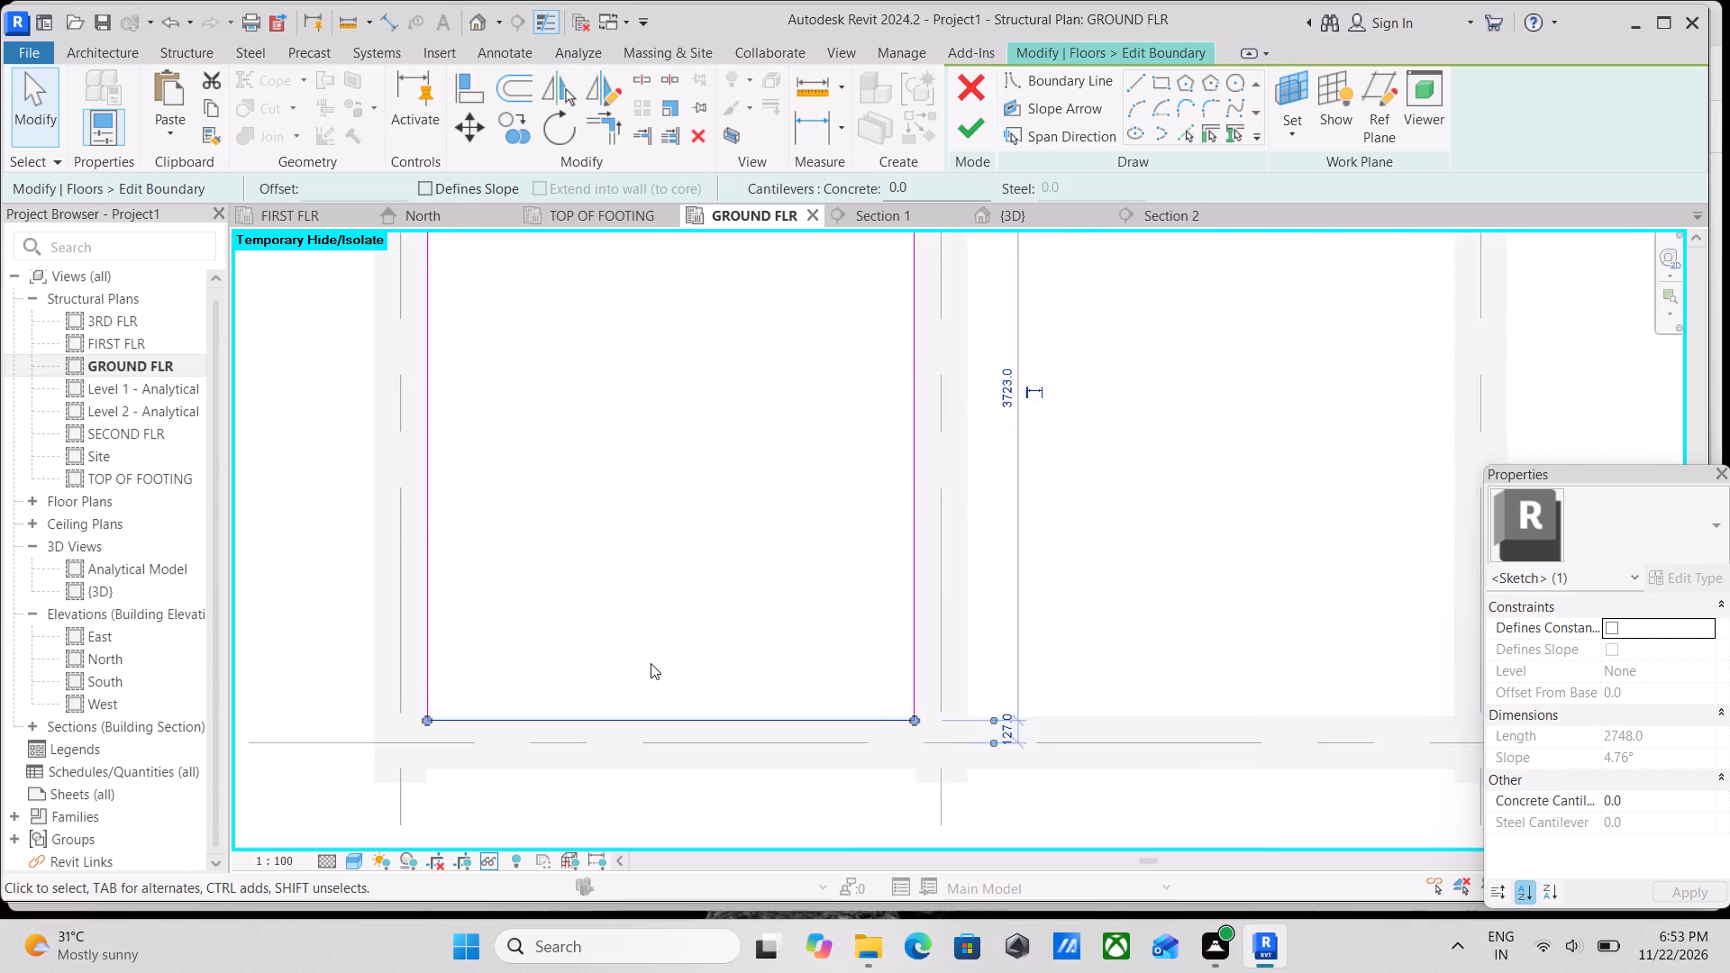
scroll(651, 663, up, 4)
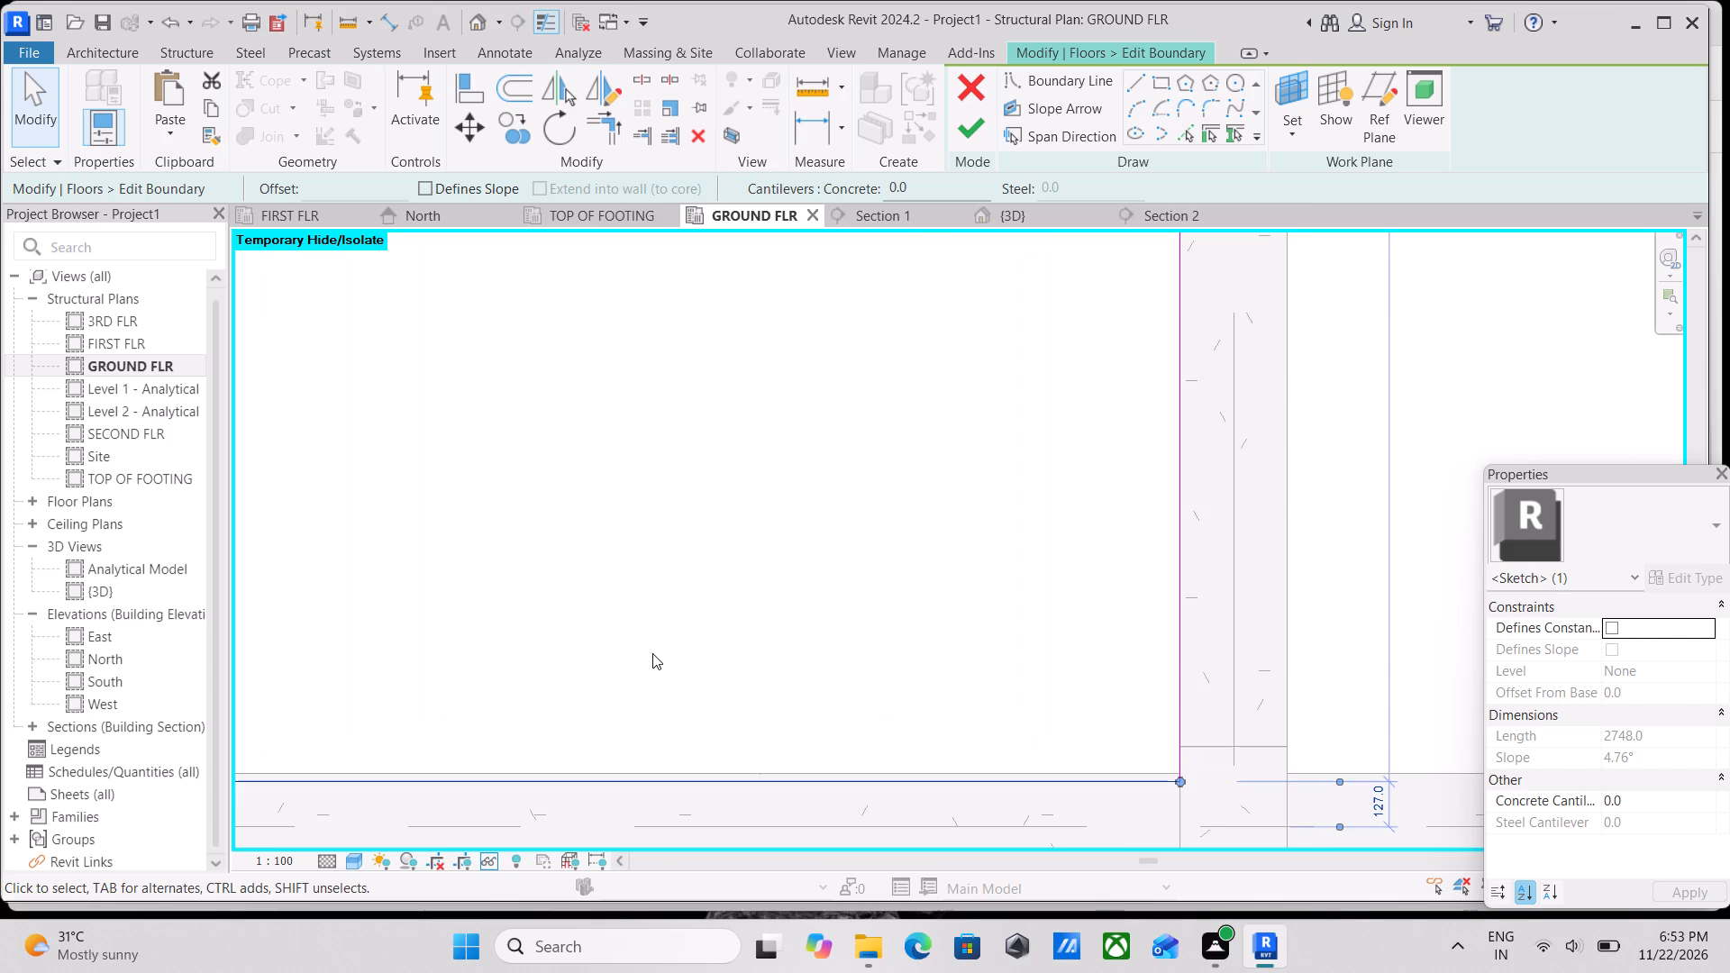
scroll(652, 653, up, 1)
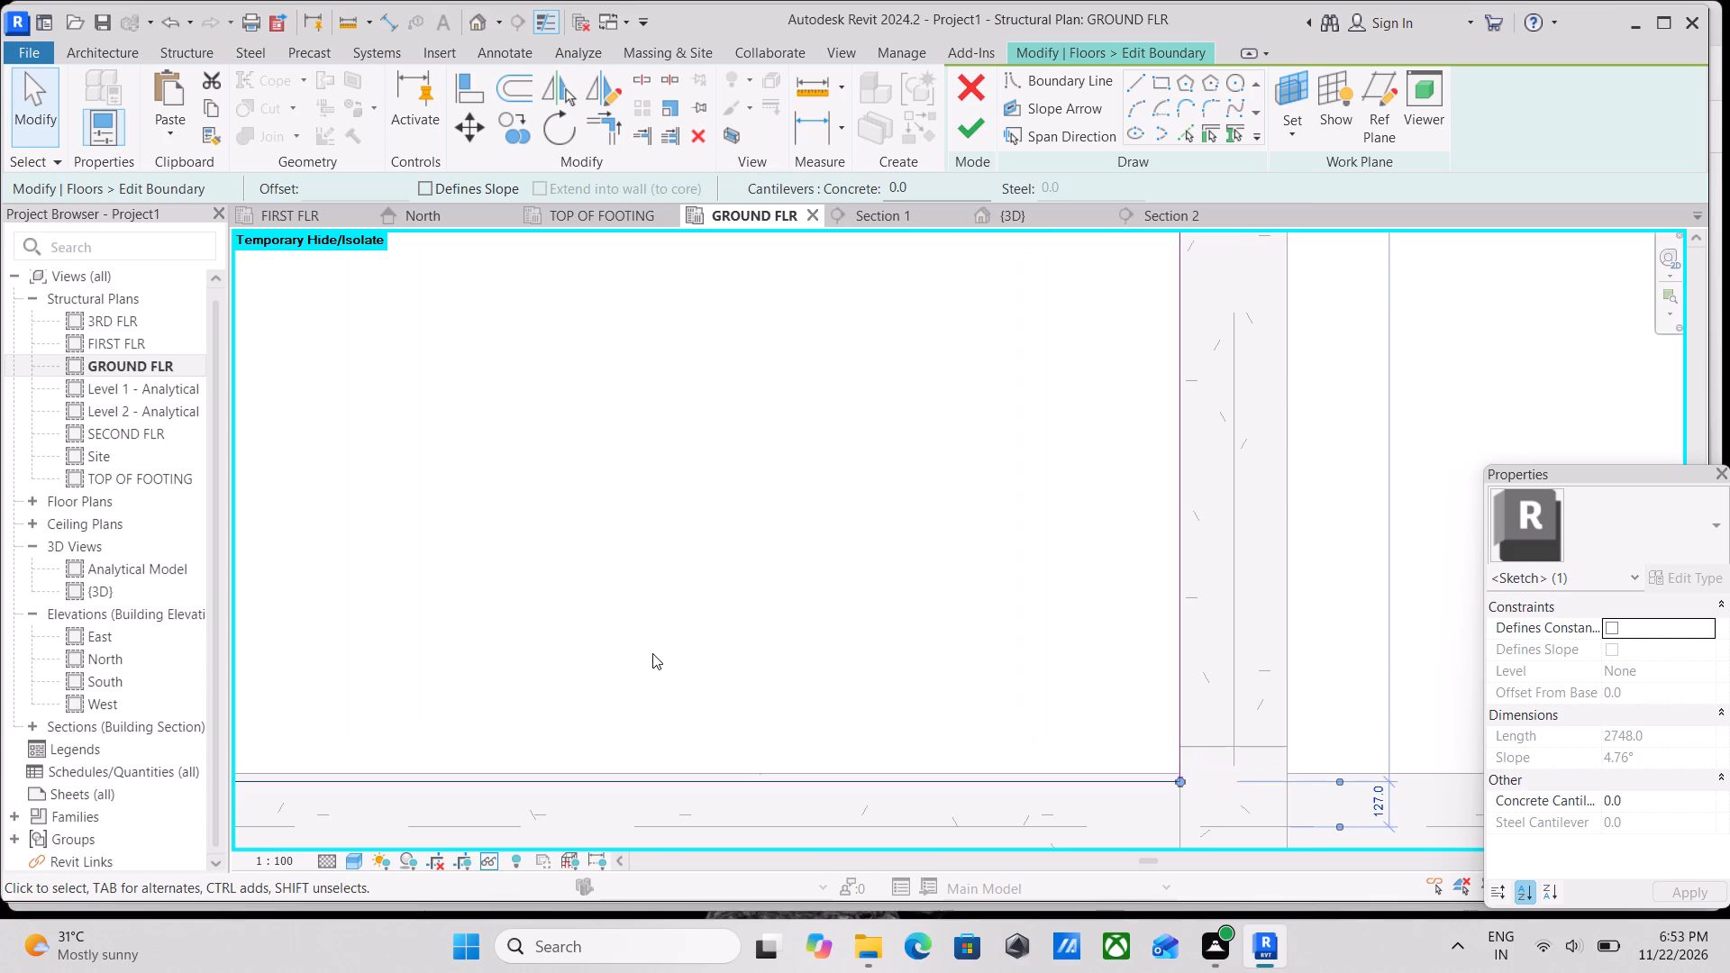
scroll(652, 653, up, 1)
scroll(695, 591, down, 3)
scroll(742, 603, up, 1)
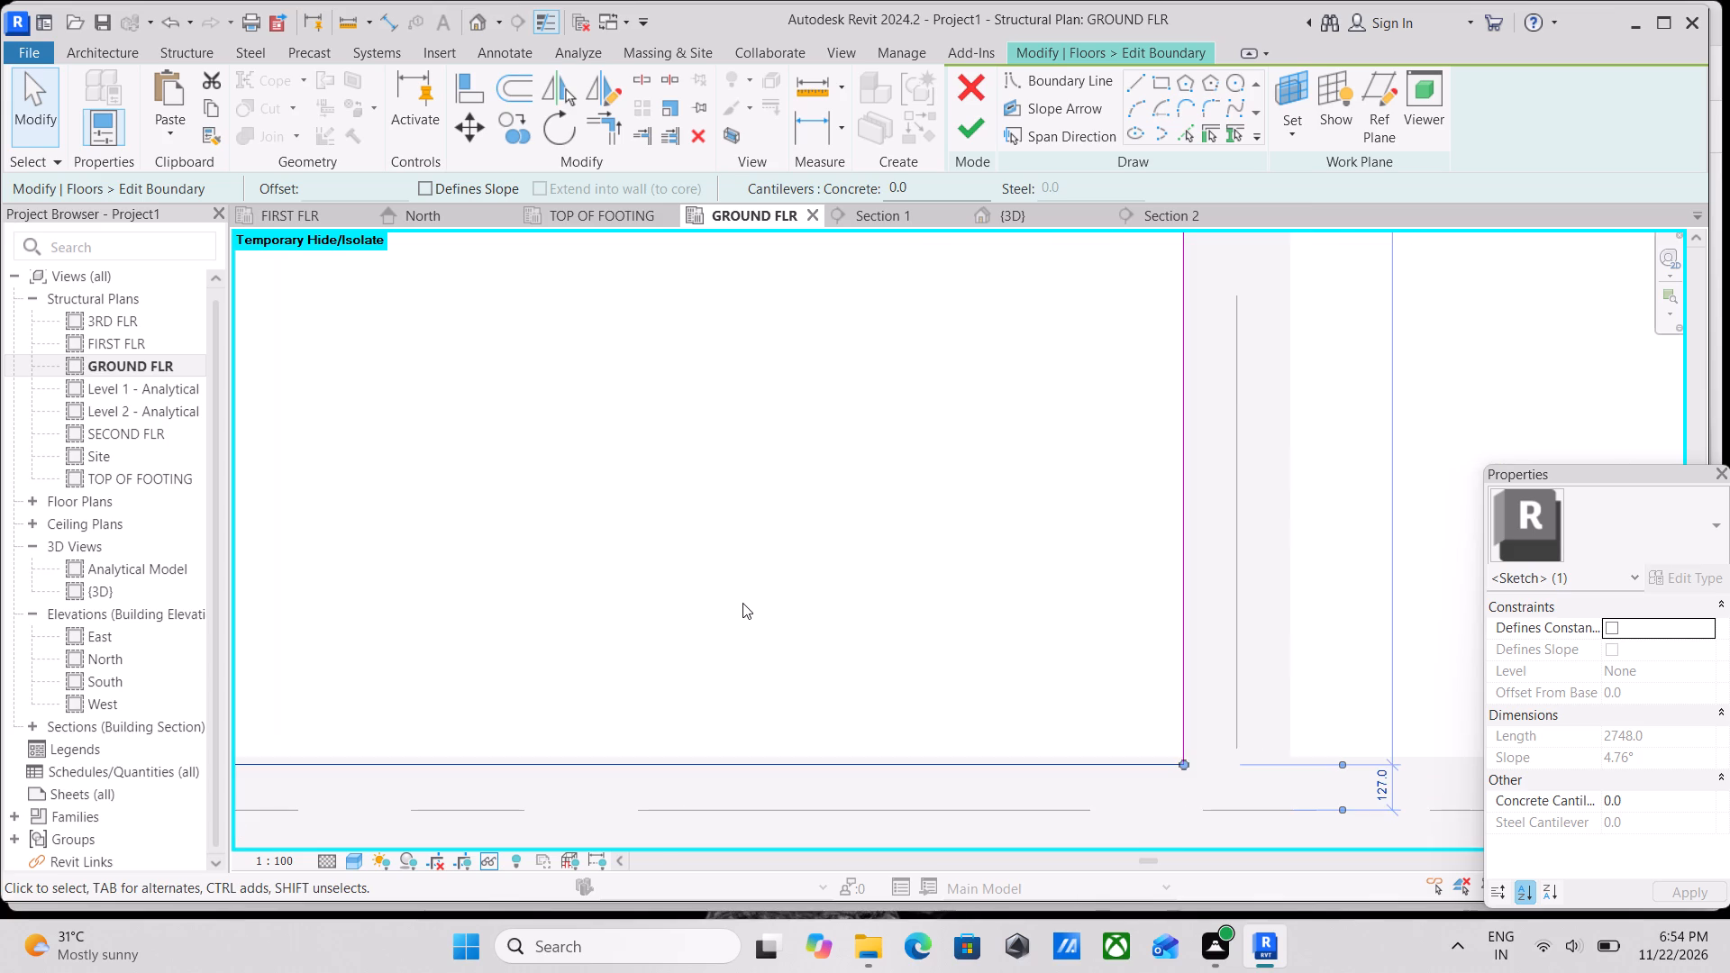
scroll(742, 603, up, 1)
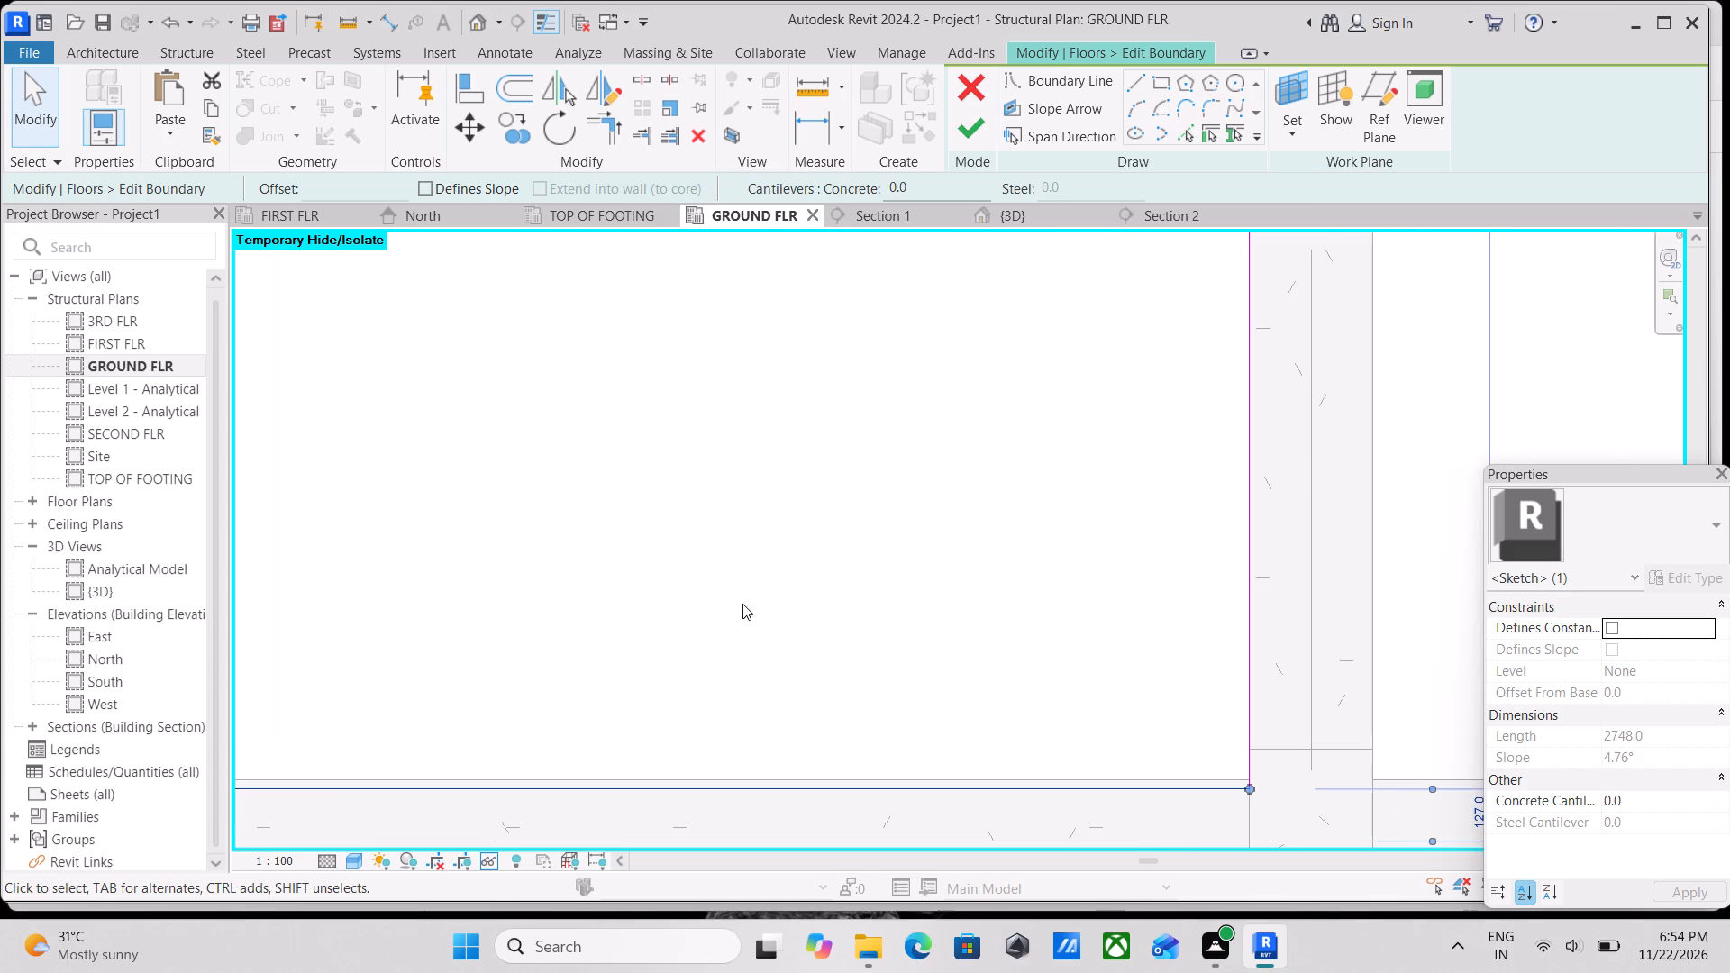
scroll(742, 604, up, 1)
key(Up)
key(Up)
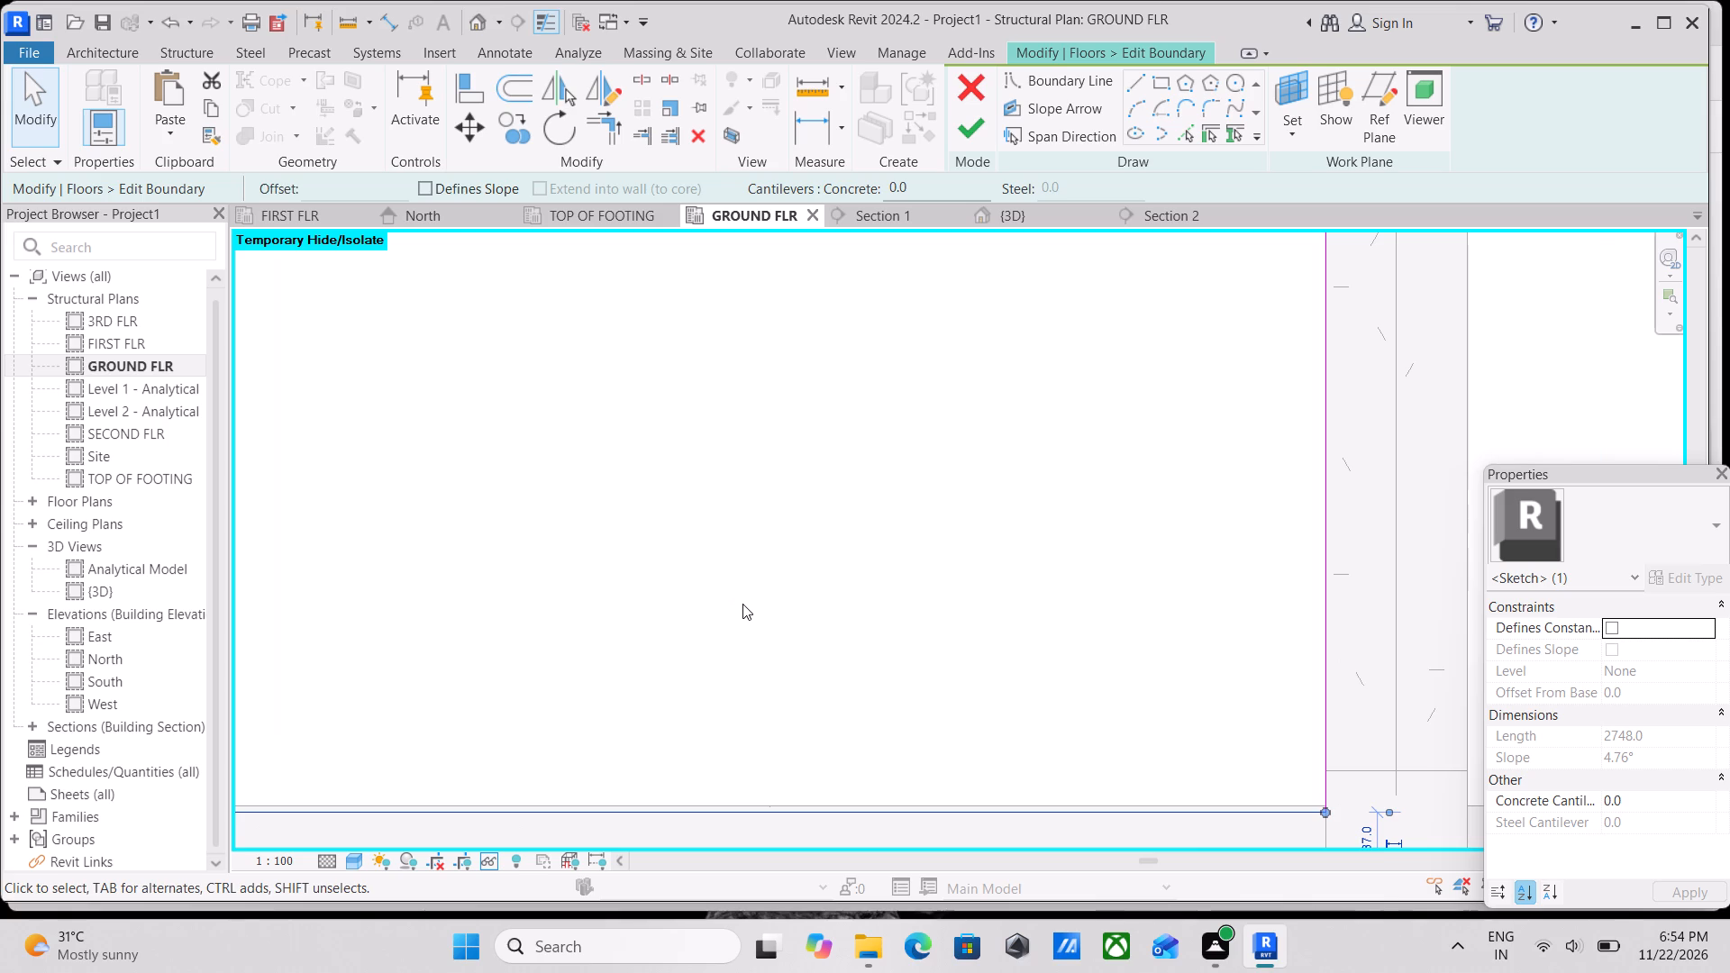
key(Up)
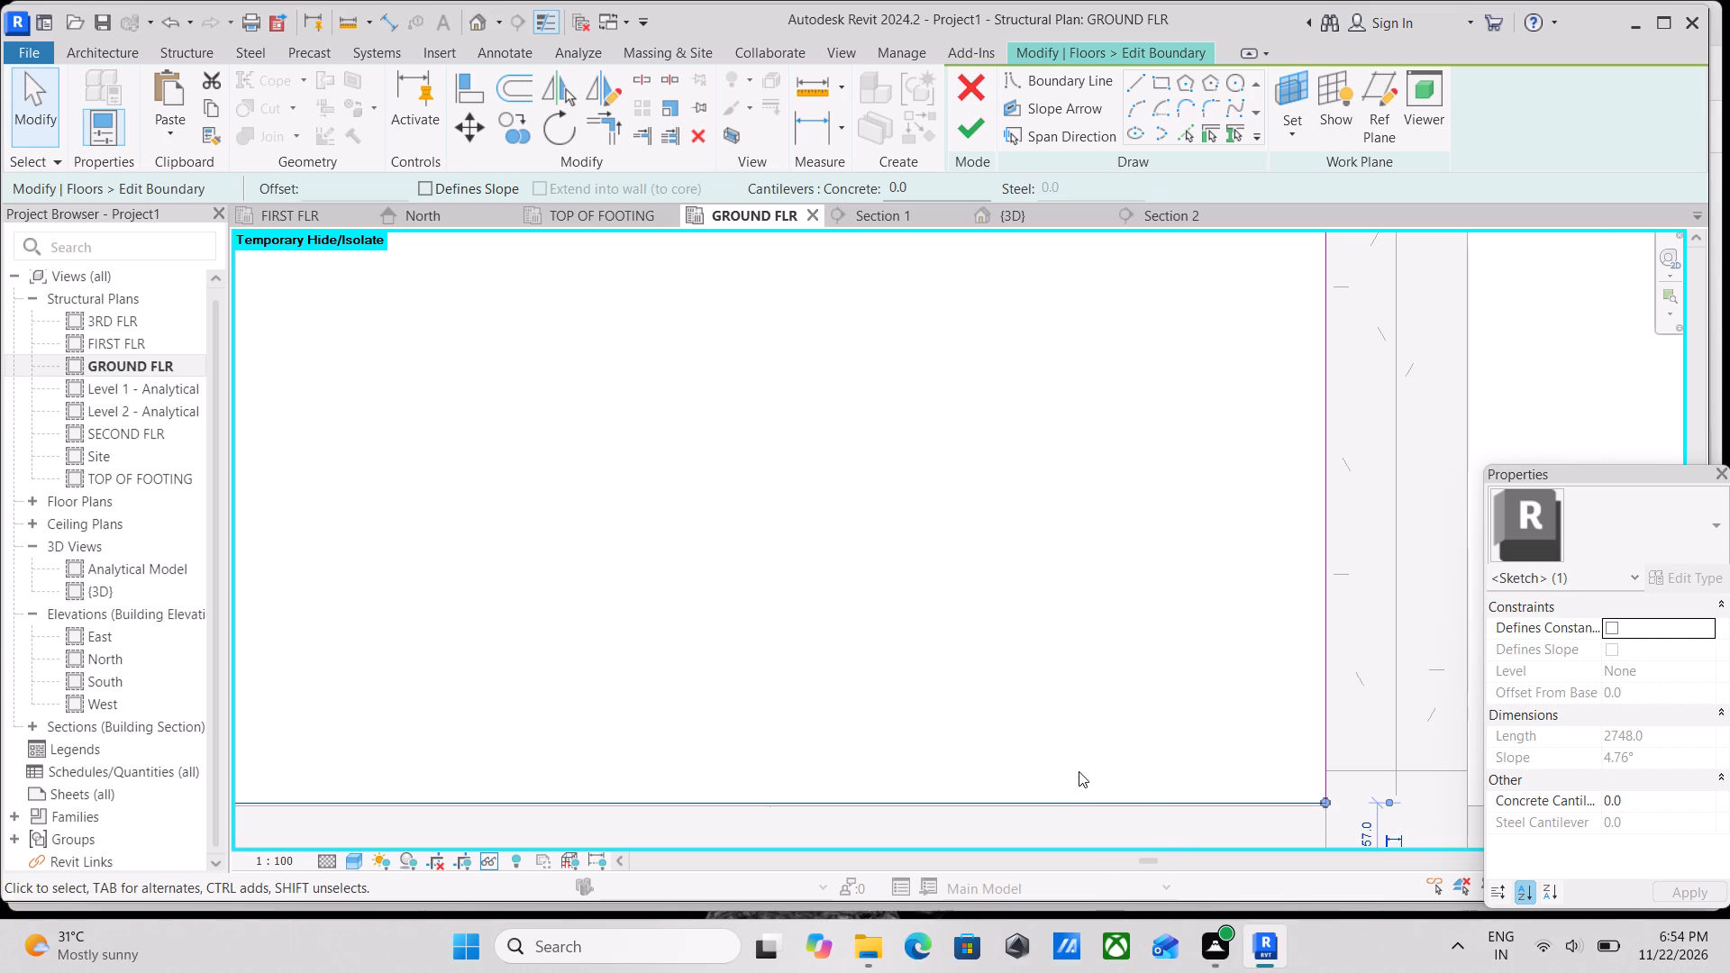
Fine-nudge the lower boundary line down onto the outer beam's inner face, about 150 mm from the grid line.
middle_drag(1067, 757, 1089, 632)
scroll(953, 715, up, 3)
scroll(762, 698, up, 4)
scroll(881, 671, down, 1)
middle_drag(876, 669, 626, 661)
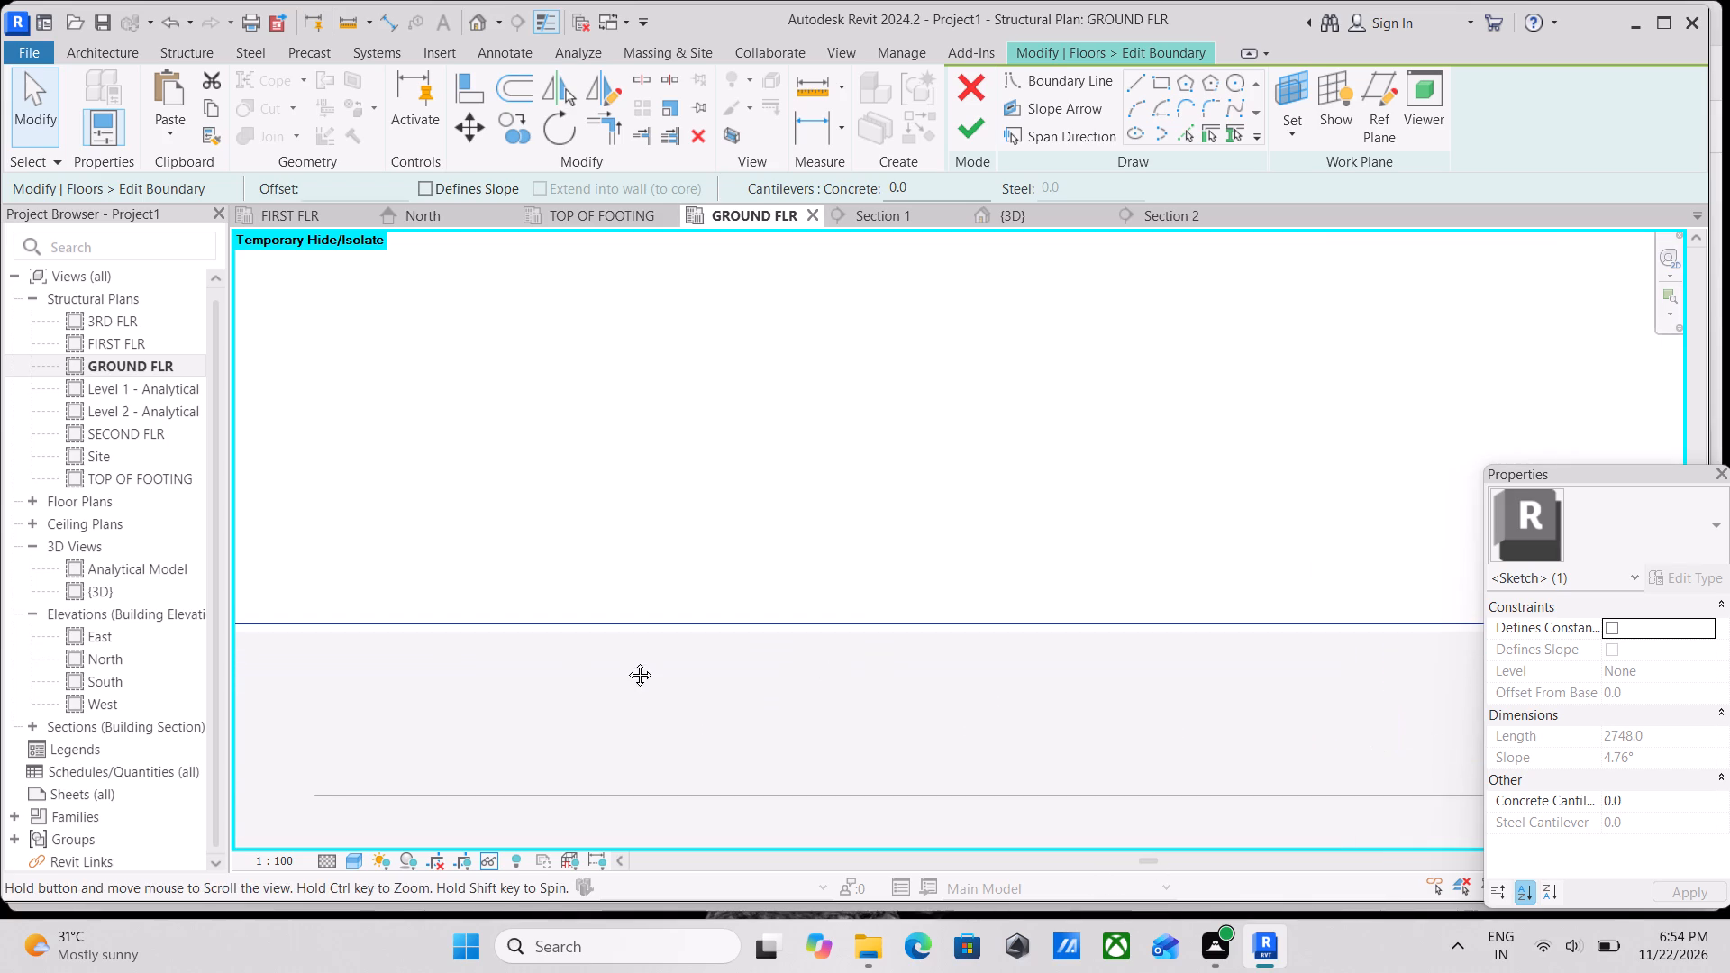
middle_drag(626, 661, 360, 632)
middle_drag(928, 677, 535, 696)
scroll(1022, 713, up, 2)
scroll(1051, 550, up, 2)
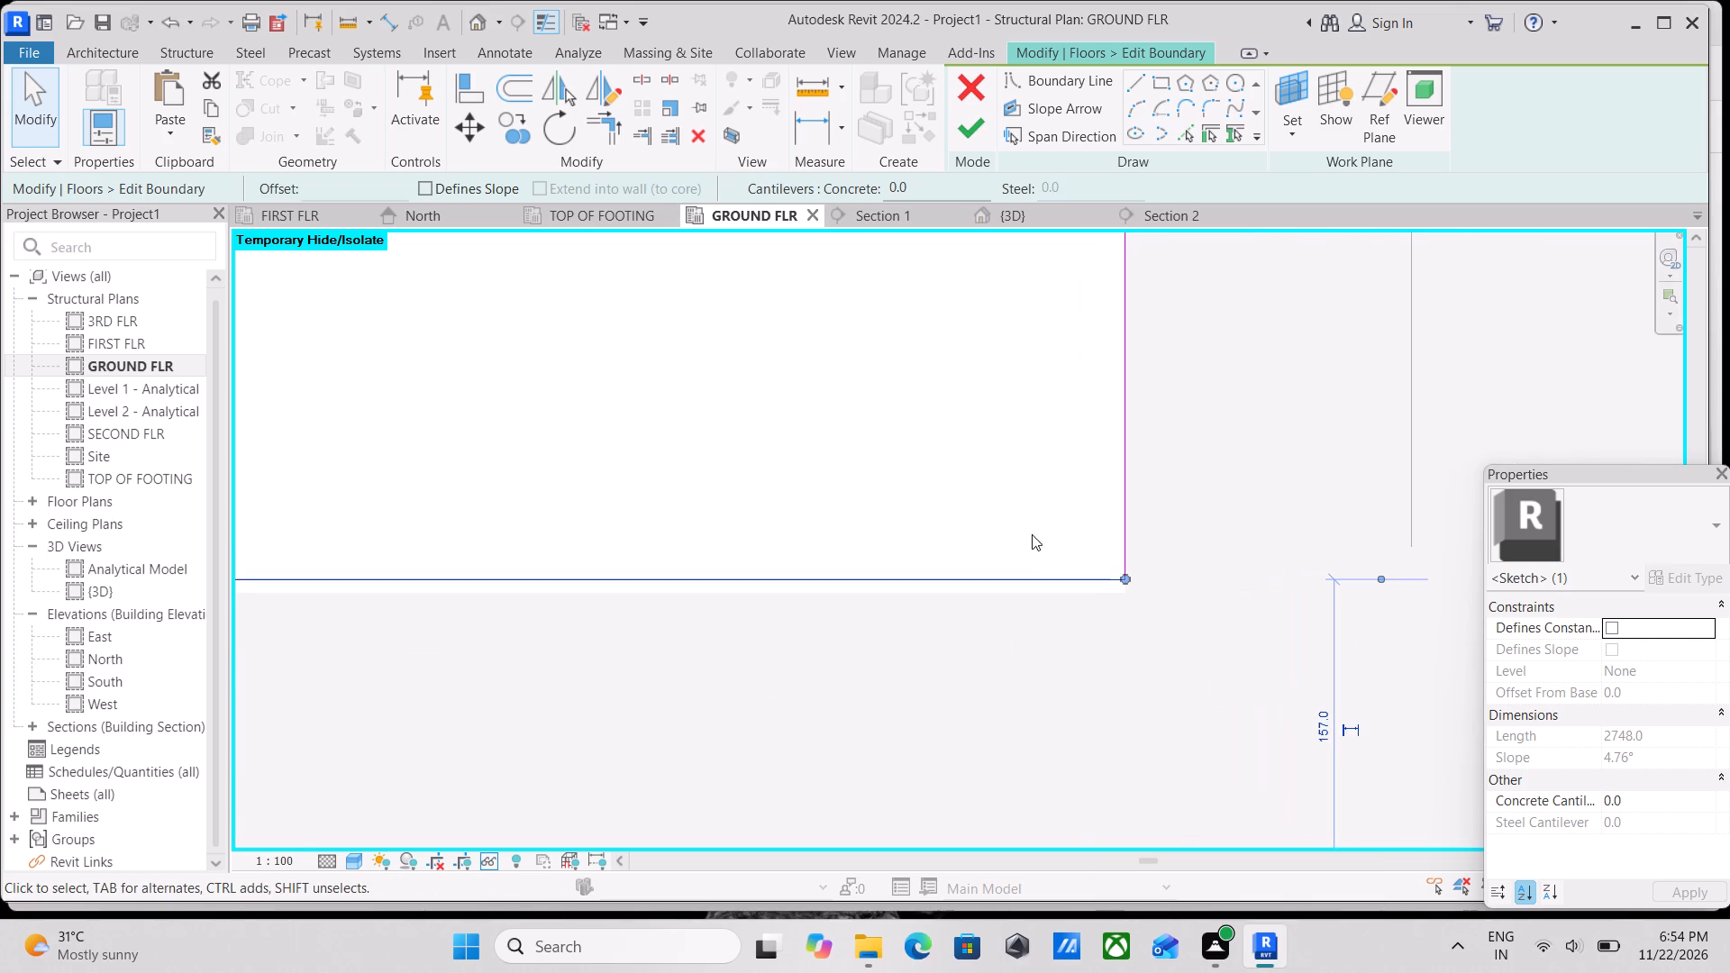
middle_drag(955, 541, 833, 583)
scroll(833, 583, up, 2)
middle_drag(876, 587, 718, 623)
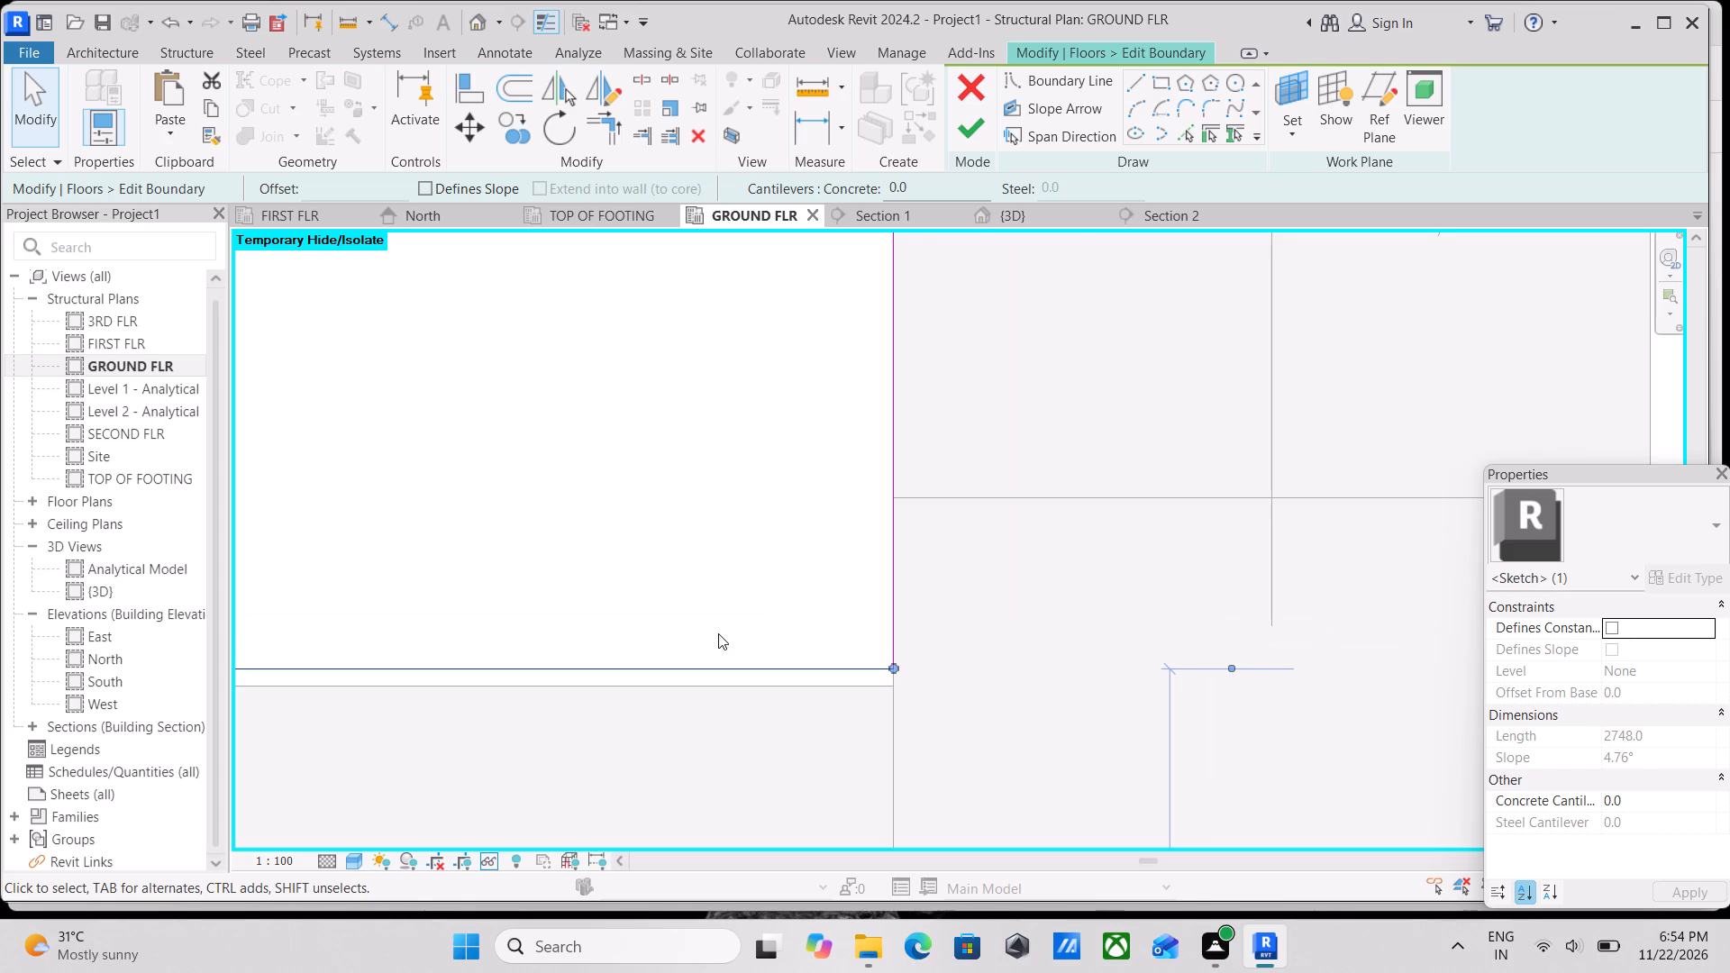
scroll(805, 755, up, 4)
scroll(830, 676, up, 2)
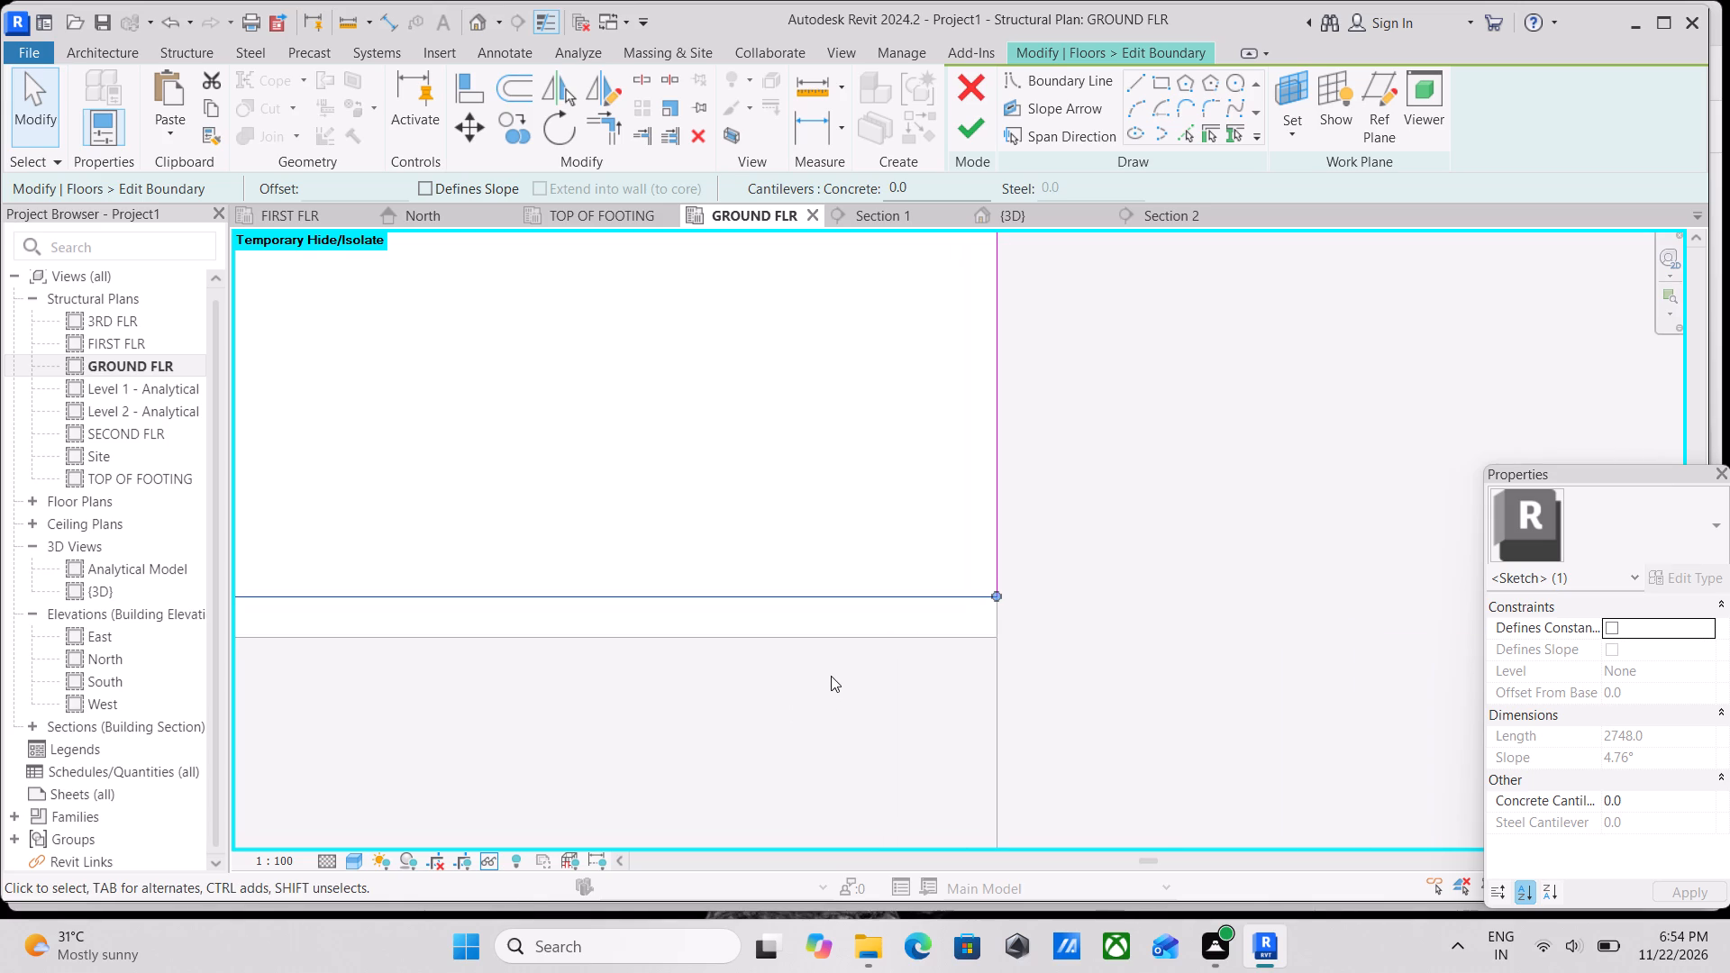
key(Down)
key(Down)
key(Down)
key(Down)
key(Down)
key(Down)
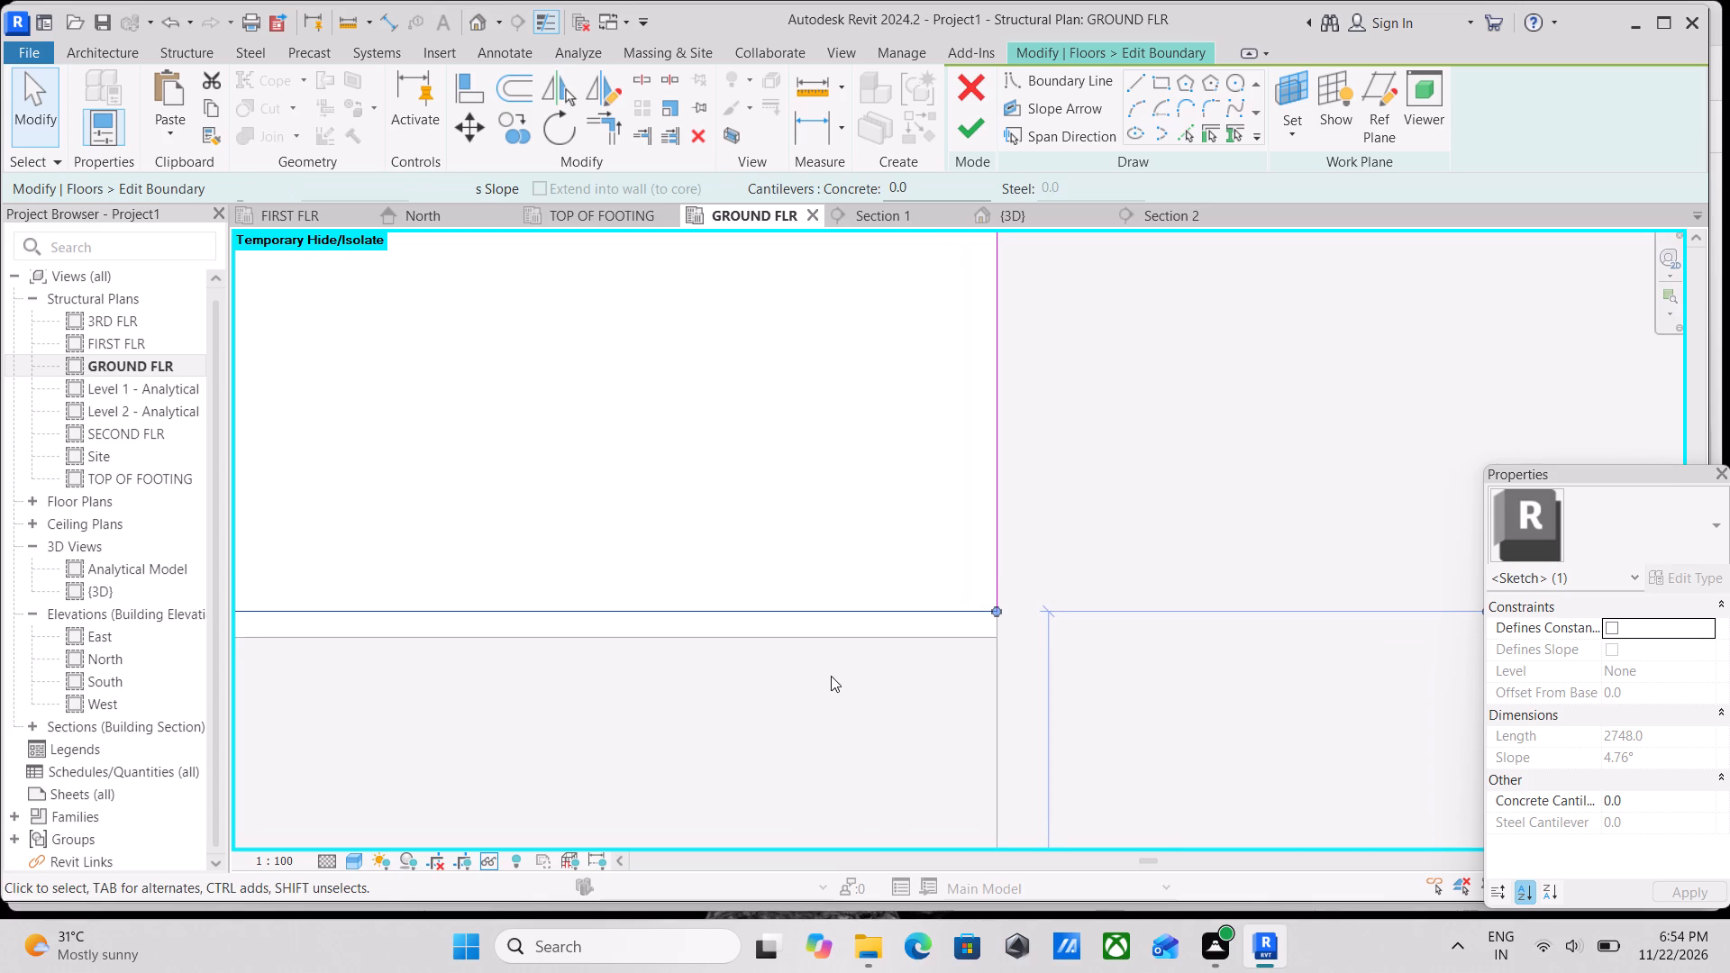
key(Down)
key(Down)
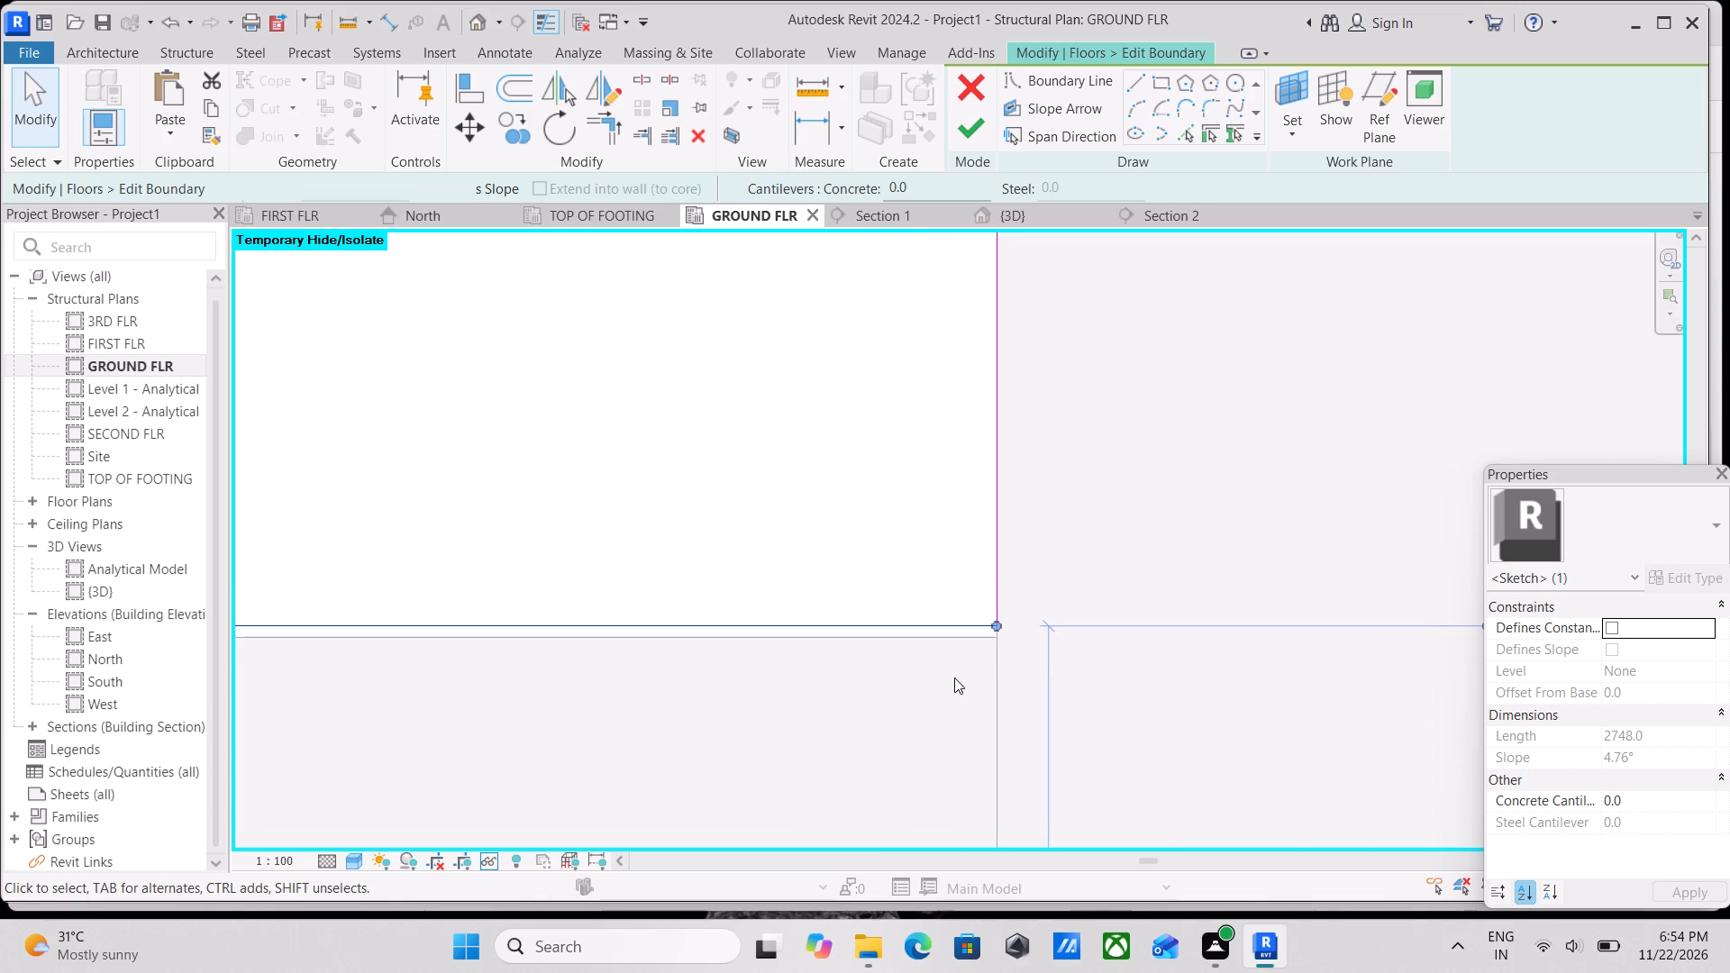
key(Down)
key(Down)
key(Down)
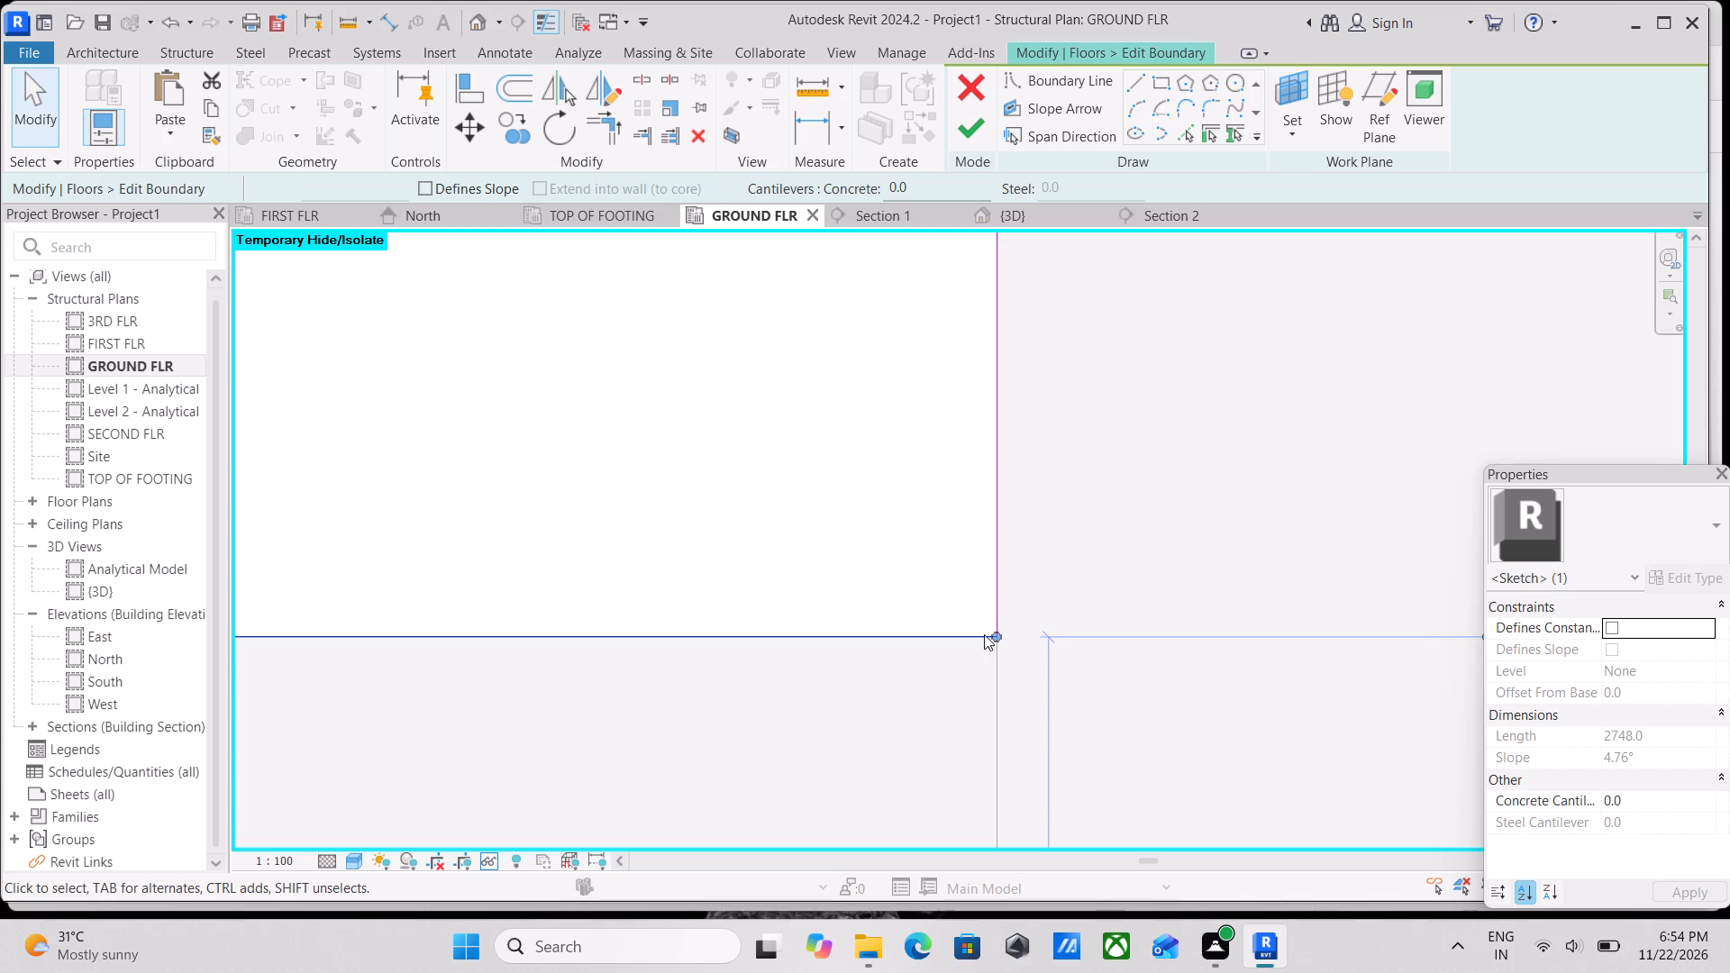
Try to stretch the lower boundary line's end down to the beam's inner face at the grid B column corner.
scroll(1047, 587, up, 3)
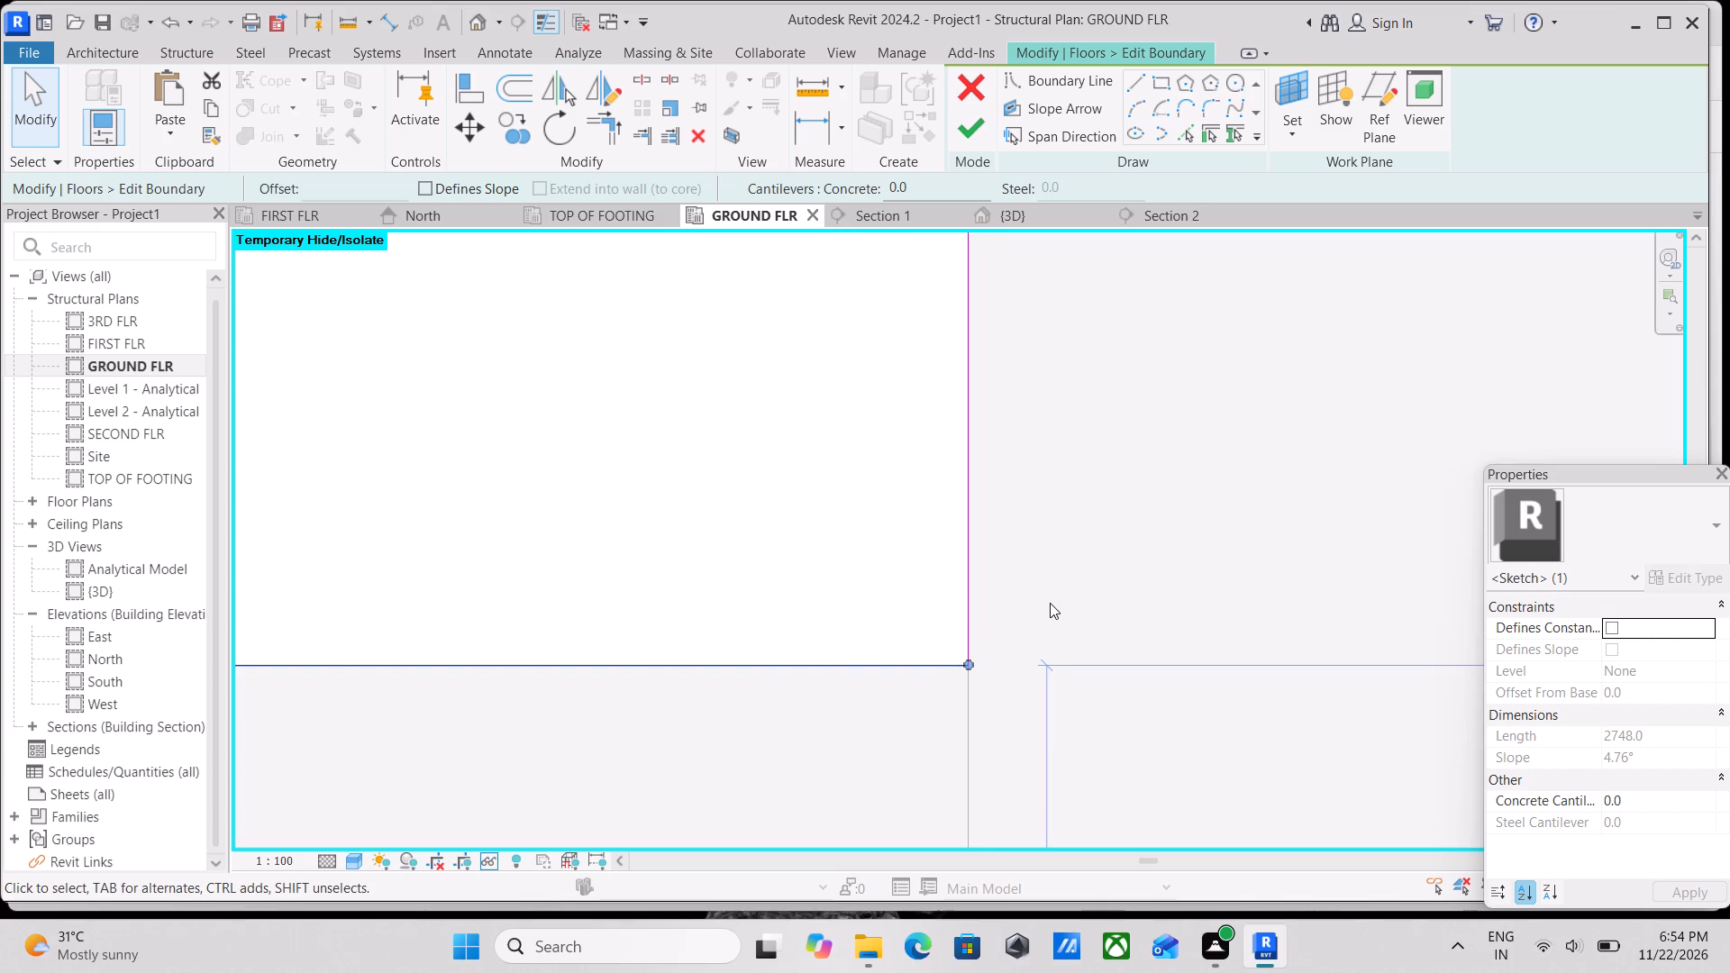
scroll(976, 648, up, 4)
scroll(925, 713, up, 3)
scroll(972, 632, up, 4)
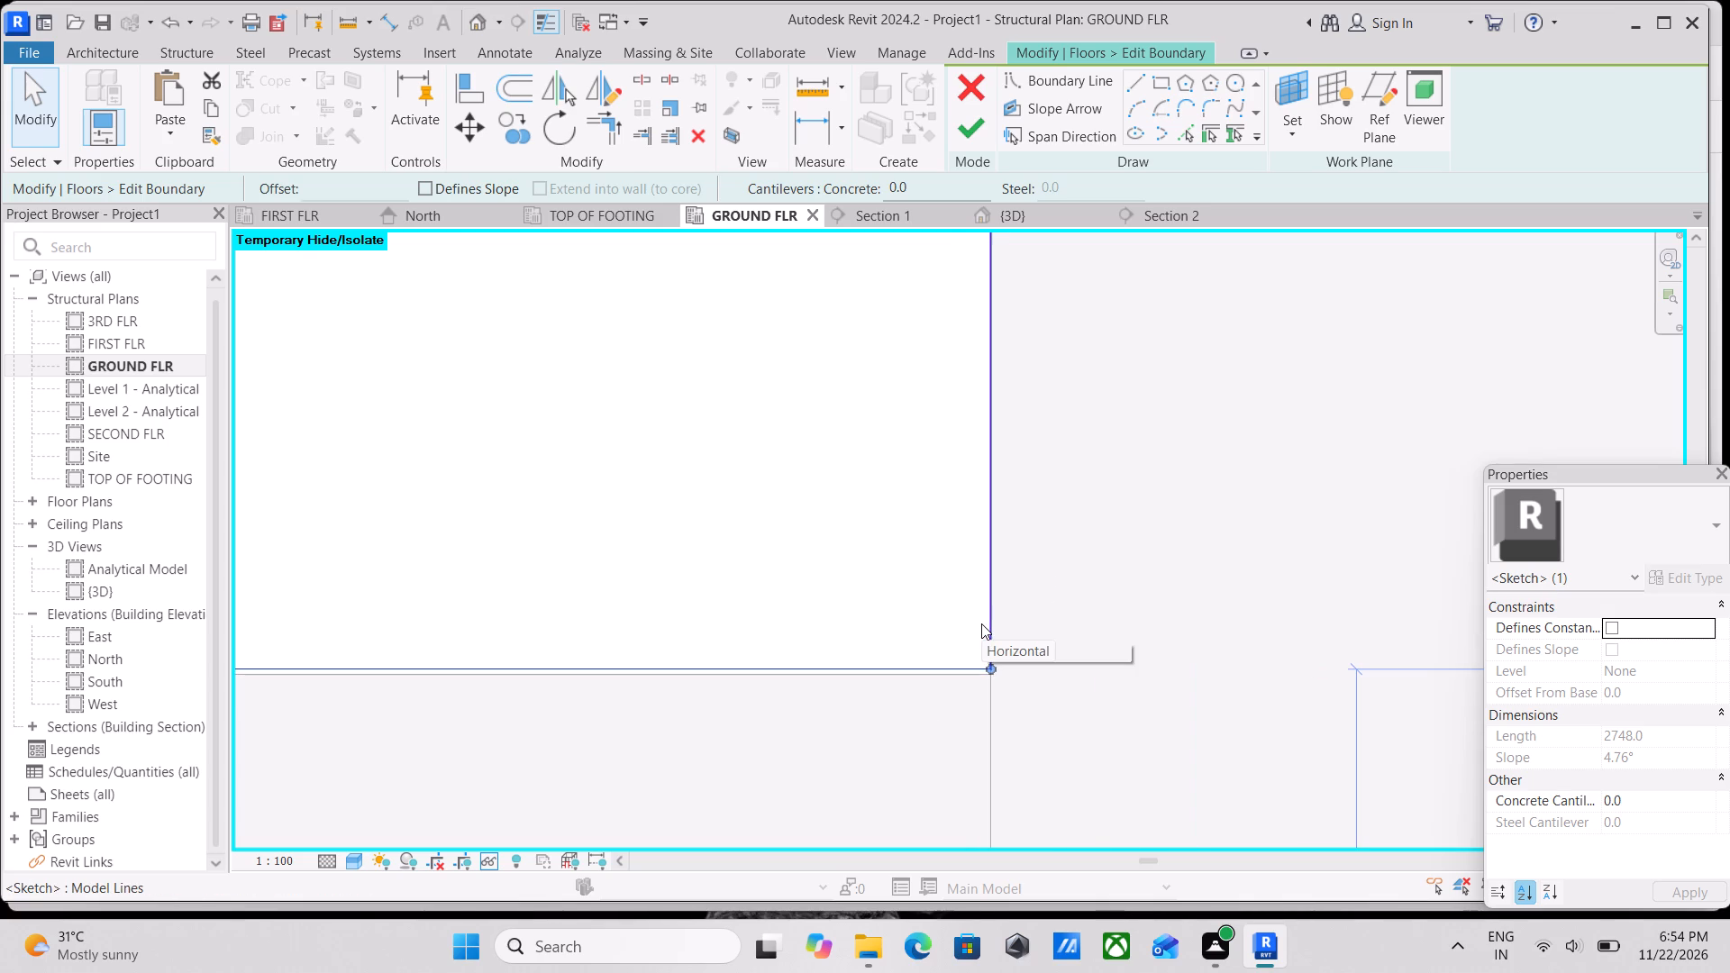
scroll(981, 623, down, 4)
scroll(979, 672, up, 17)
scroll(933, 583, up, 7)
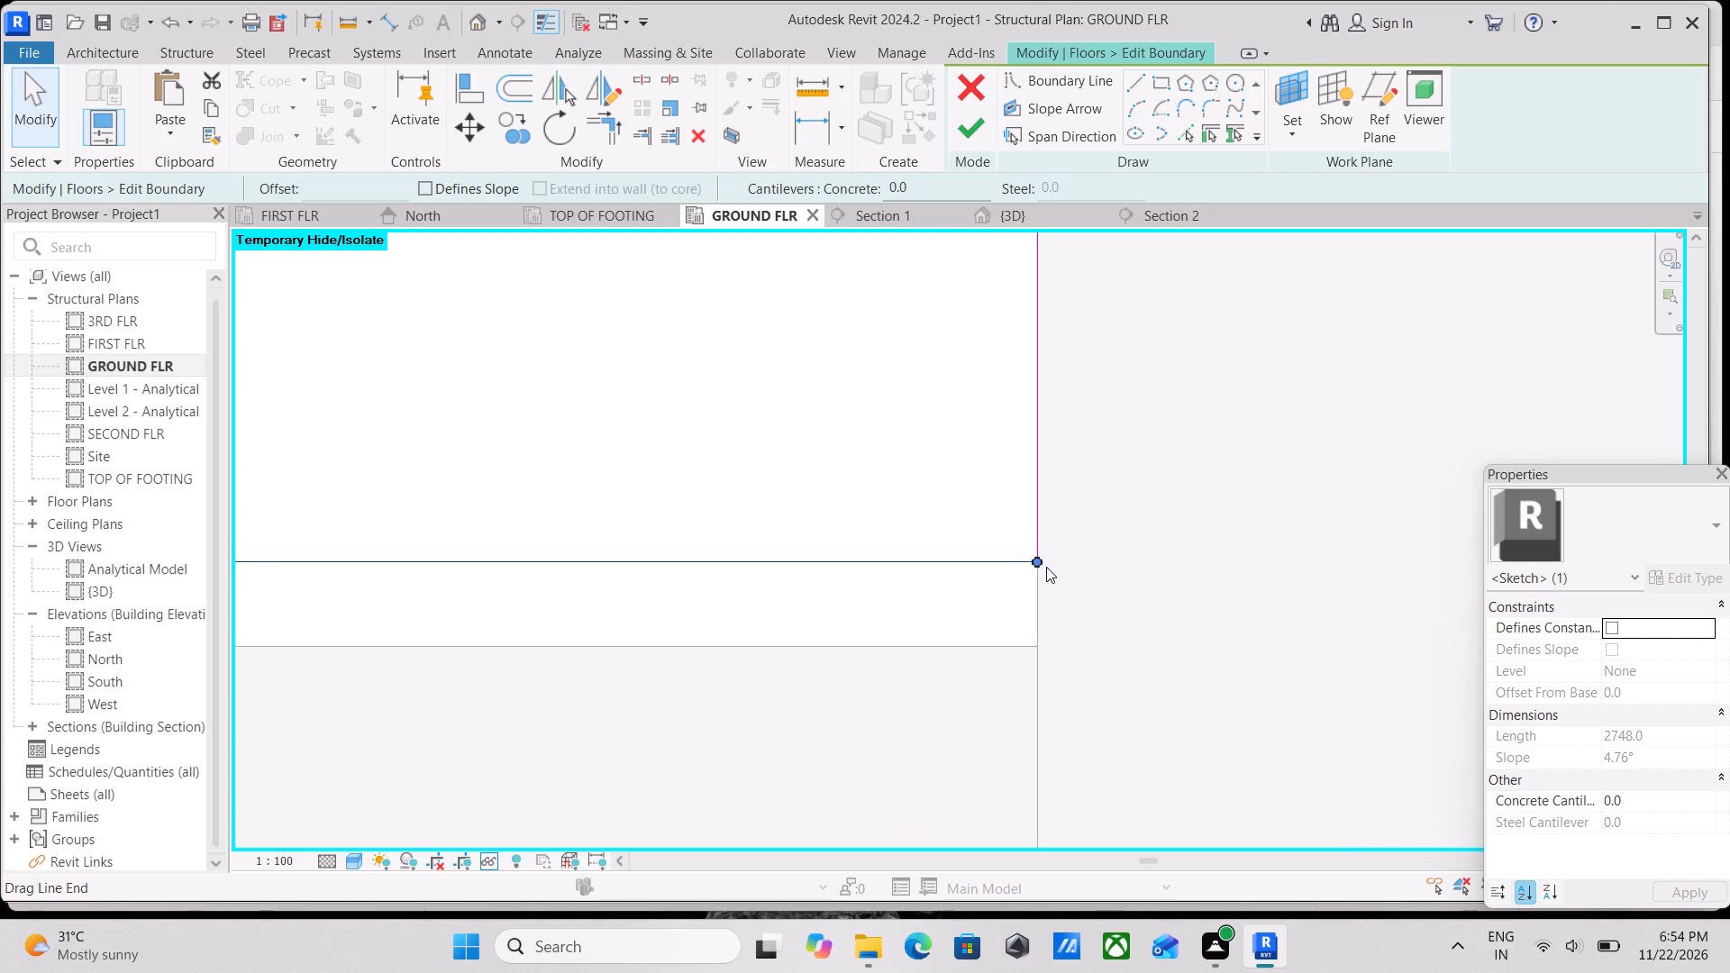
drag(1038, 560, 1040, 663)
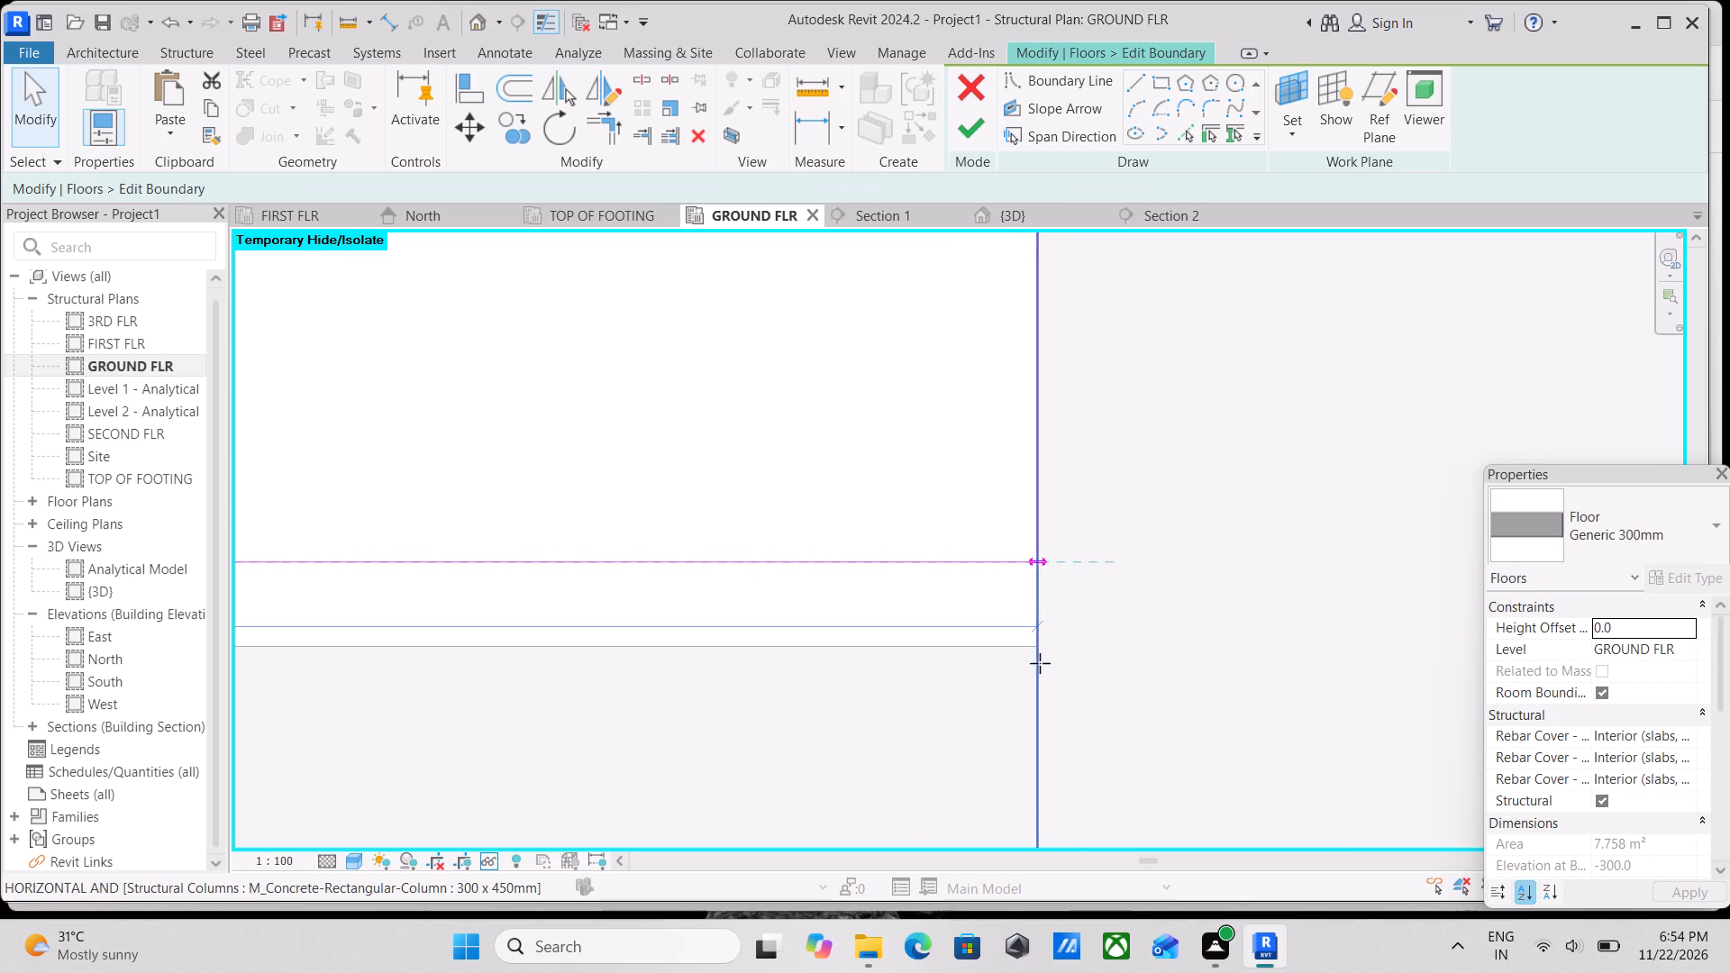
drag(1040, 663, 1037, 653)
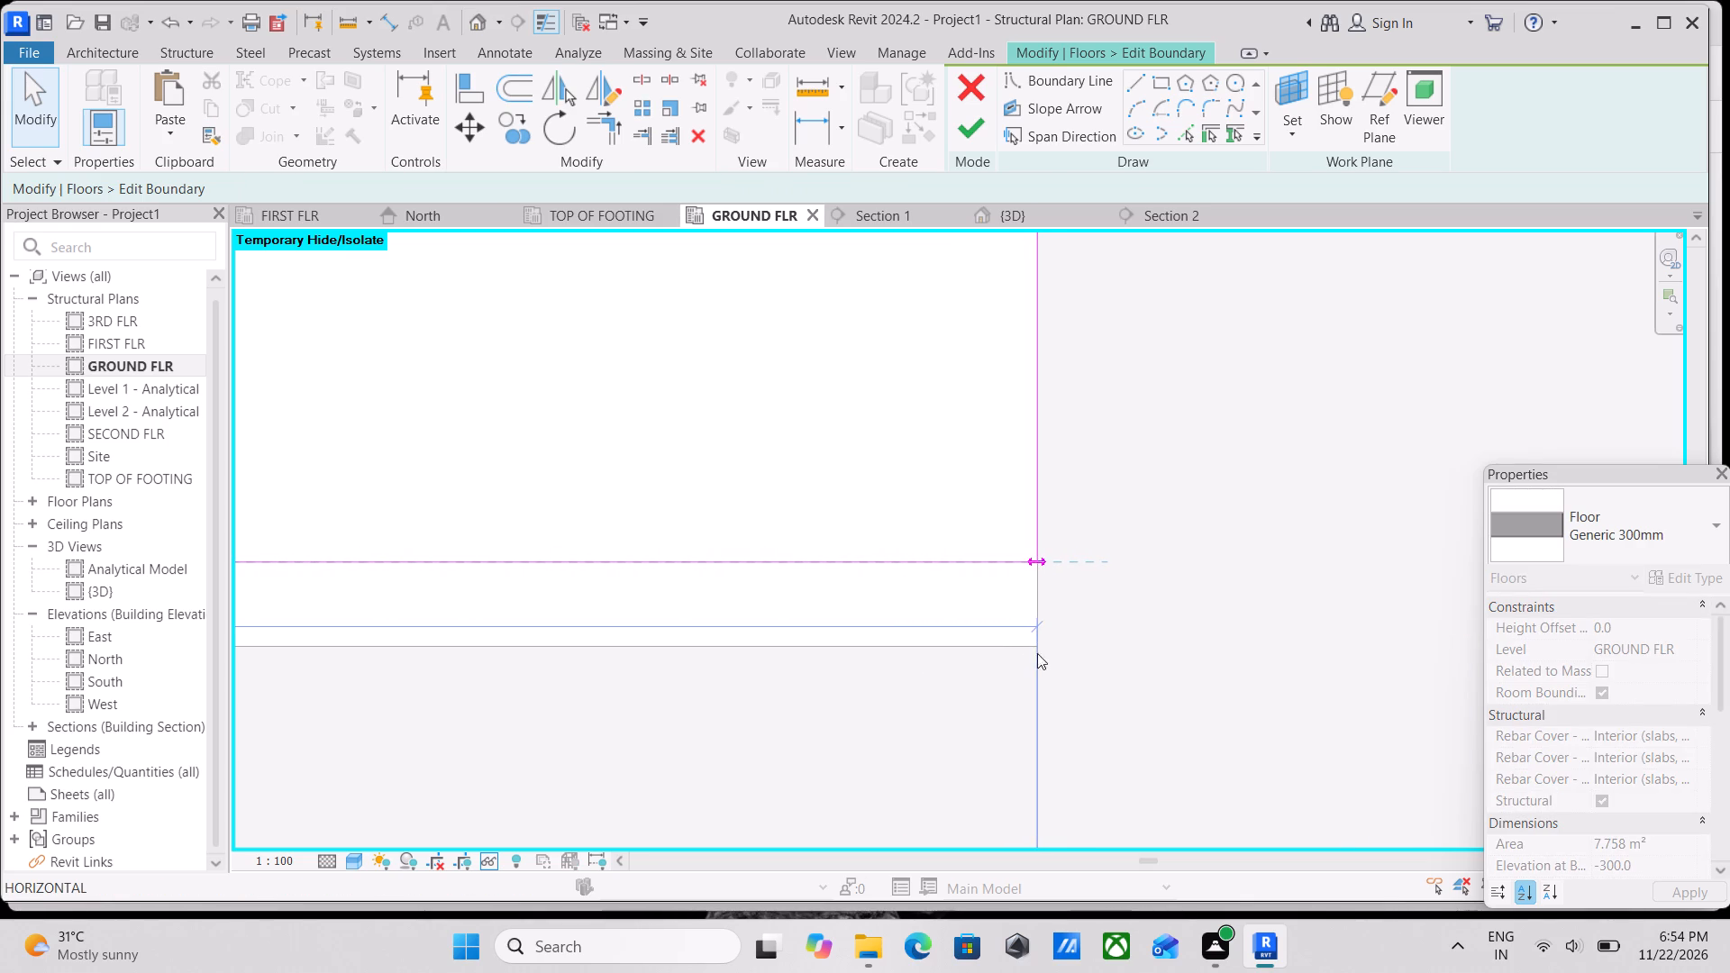
Examine how the slab's lower boundary line meets the outer beam's inner face near the grid B column corner.
scroll(1024, 532, down, 3)
scroll(850, 539, down, 4)
middle_drag(651, 505, 905, 629)
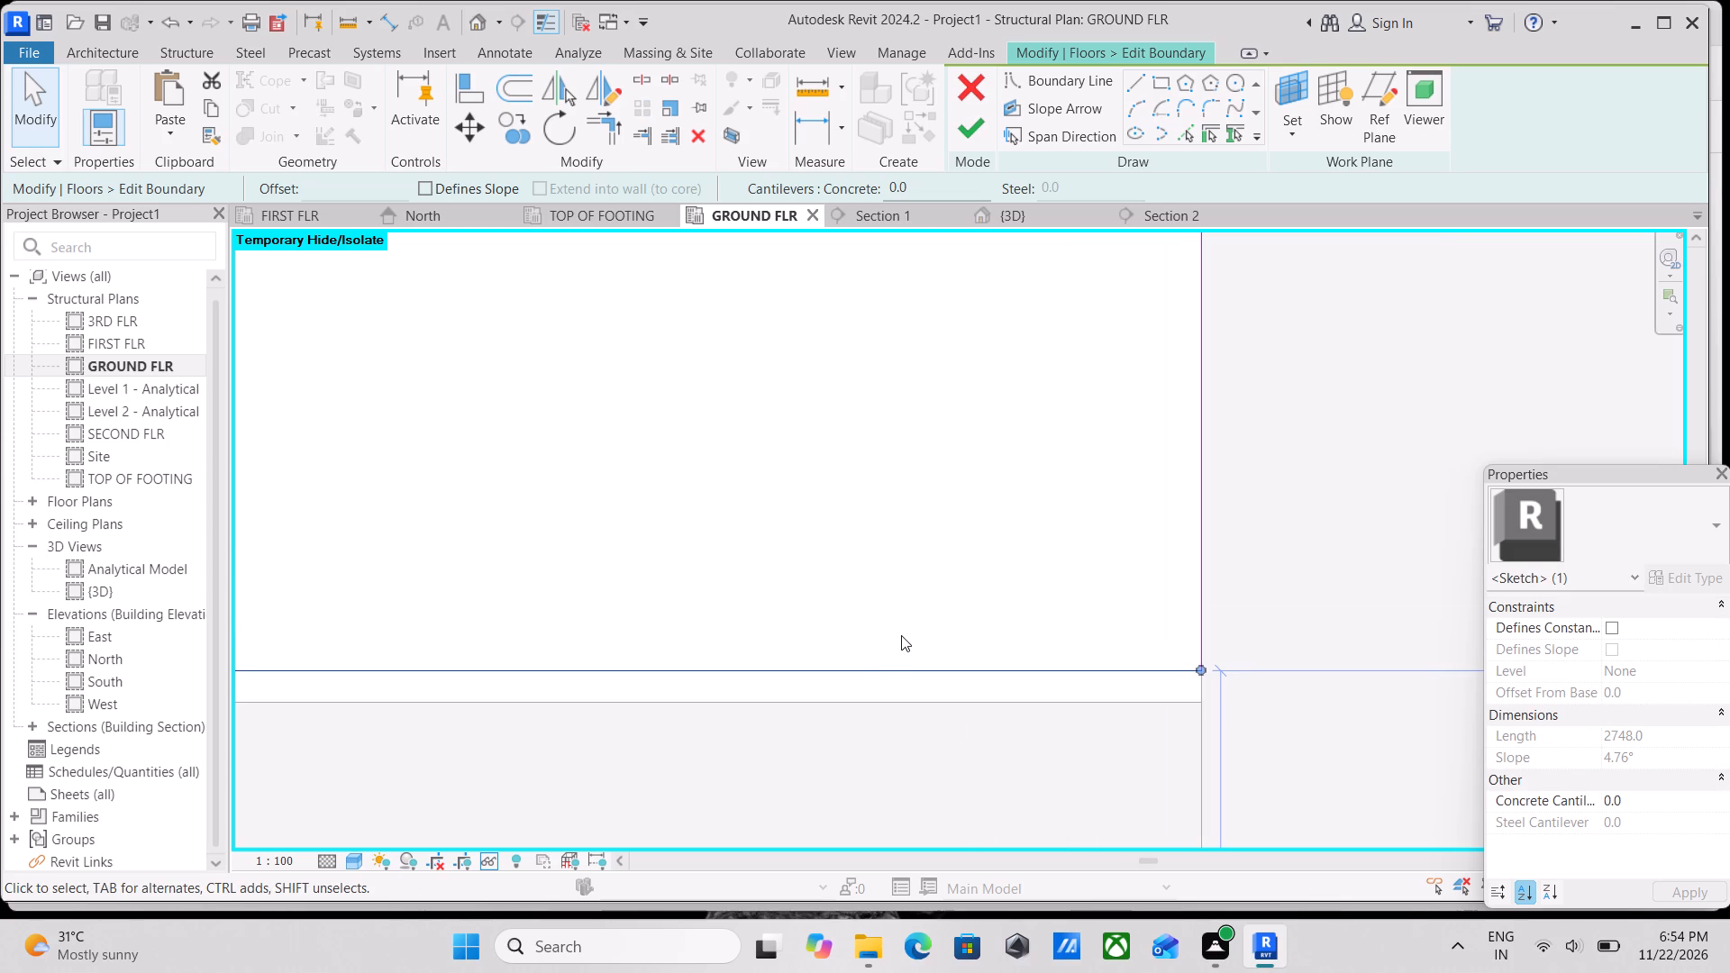
middle_drag(875, 641, 1308, 642)
scroll(956, 625, down, 4)
middle_drag(983, 629, 1389, 651)
scroll(1389, 651, down, 1)
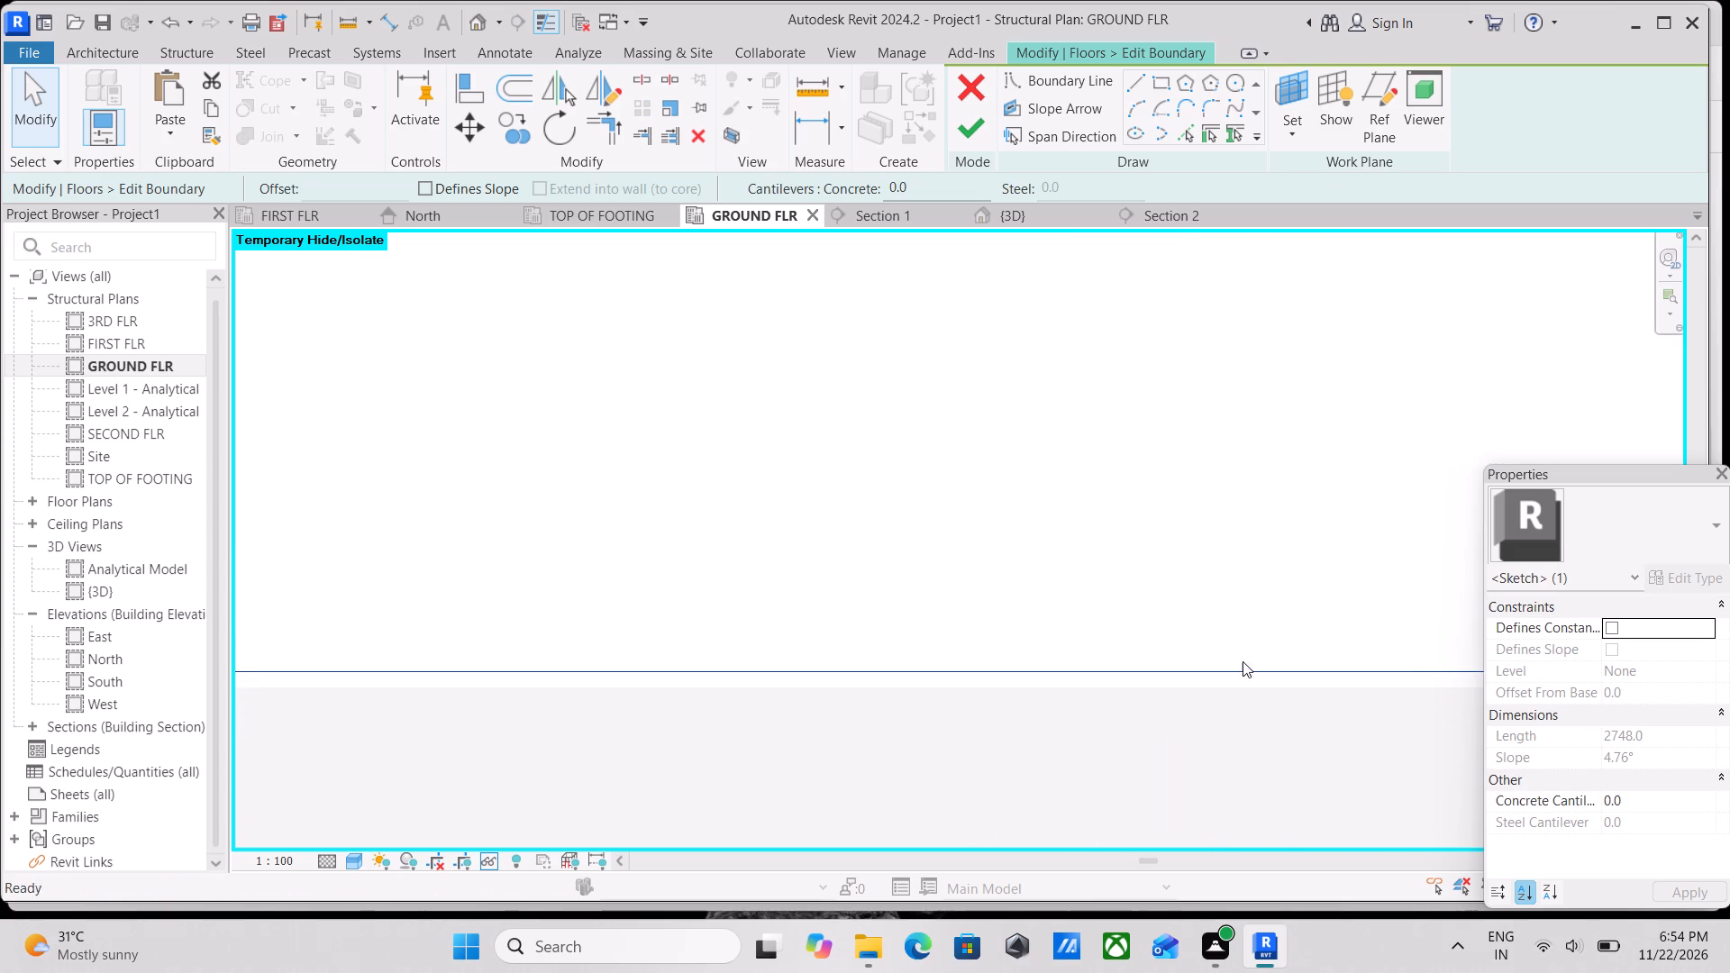
scroll(709, 568, down, 6)
middle_drag(716, 573, 1107, 656)
scroll(800, 605, down, 8)
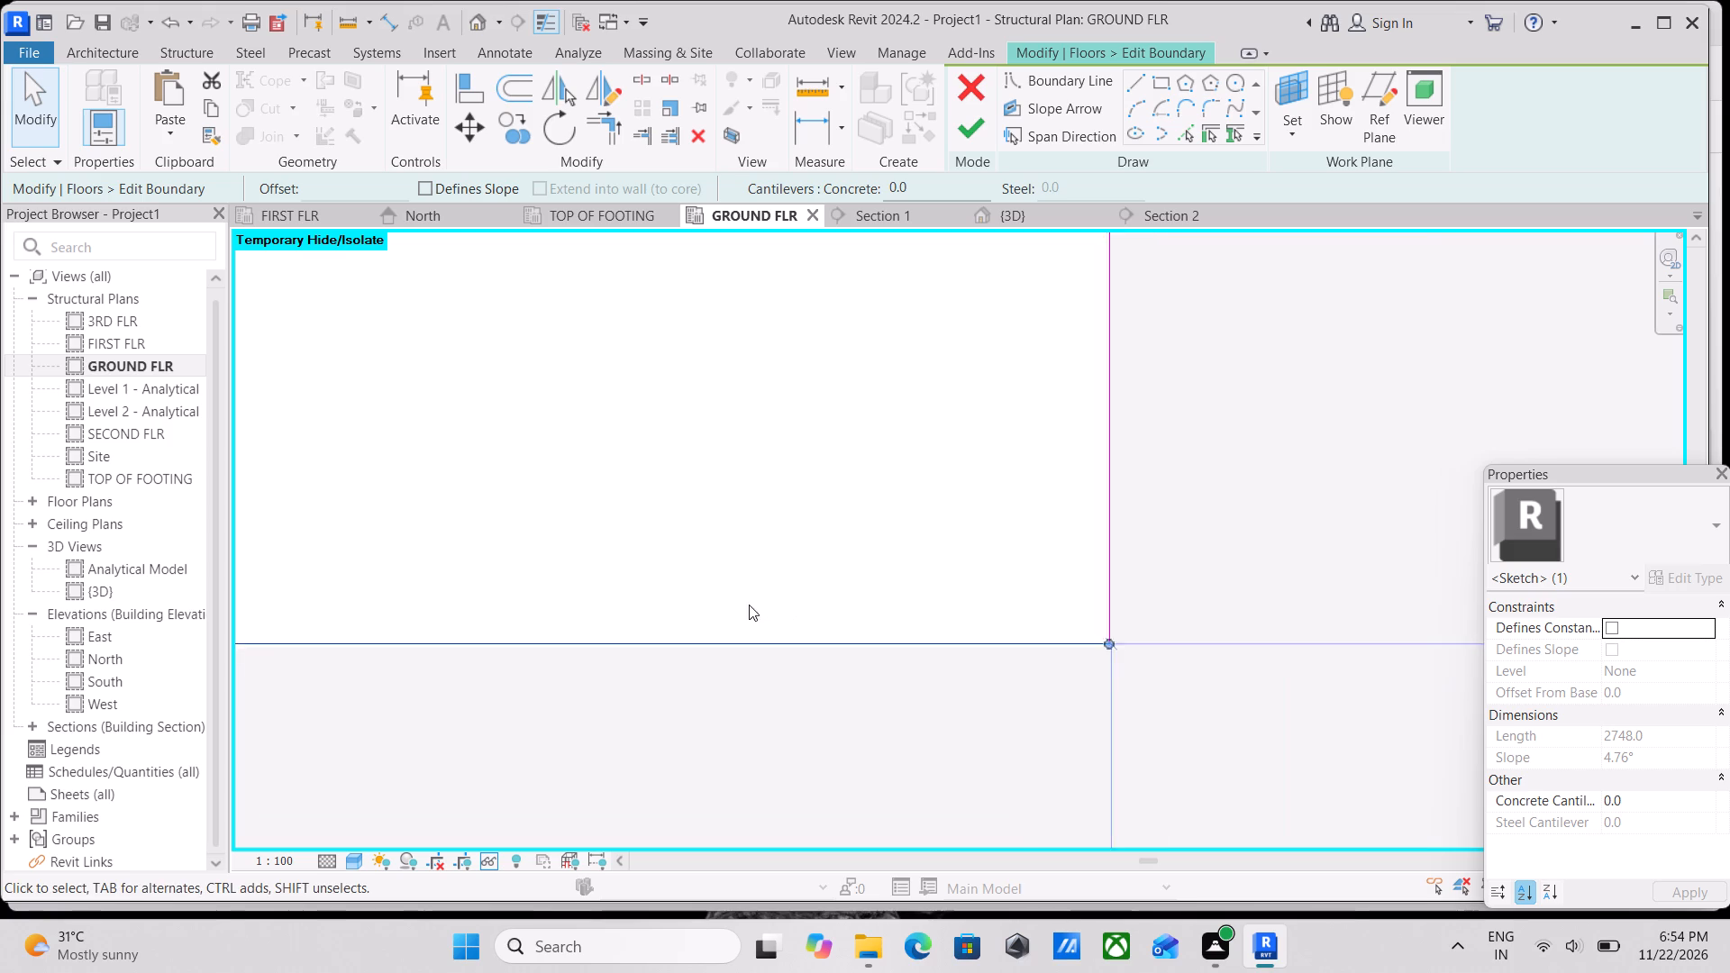
middle_drag(751, 607, 1052, 653)
scroll(634, 638, down, 11)
middle_drag(390, 559, 904, 614)
scroll(415, 565, down, 1)
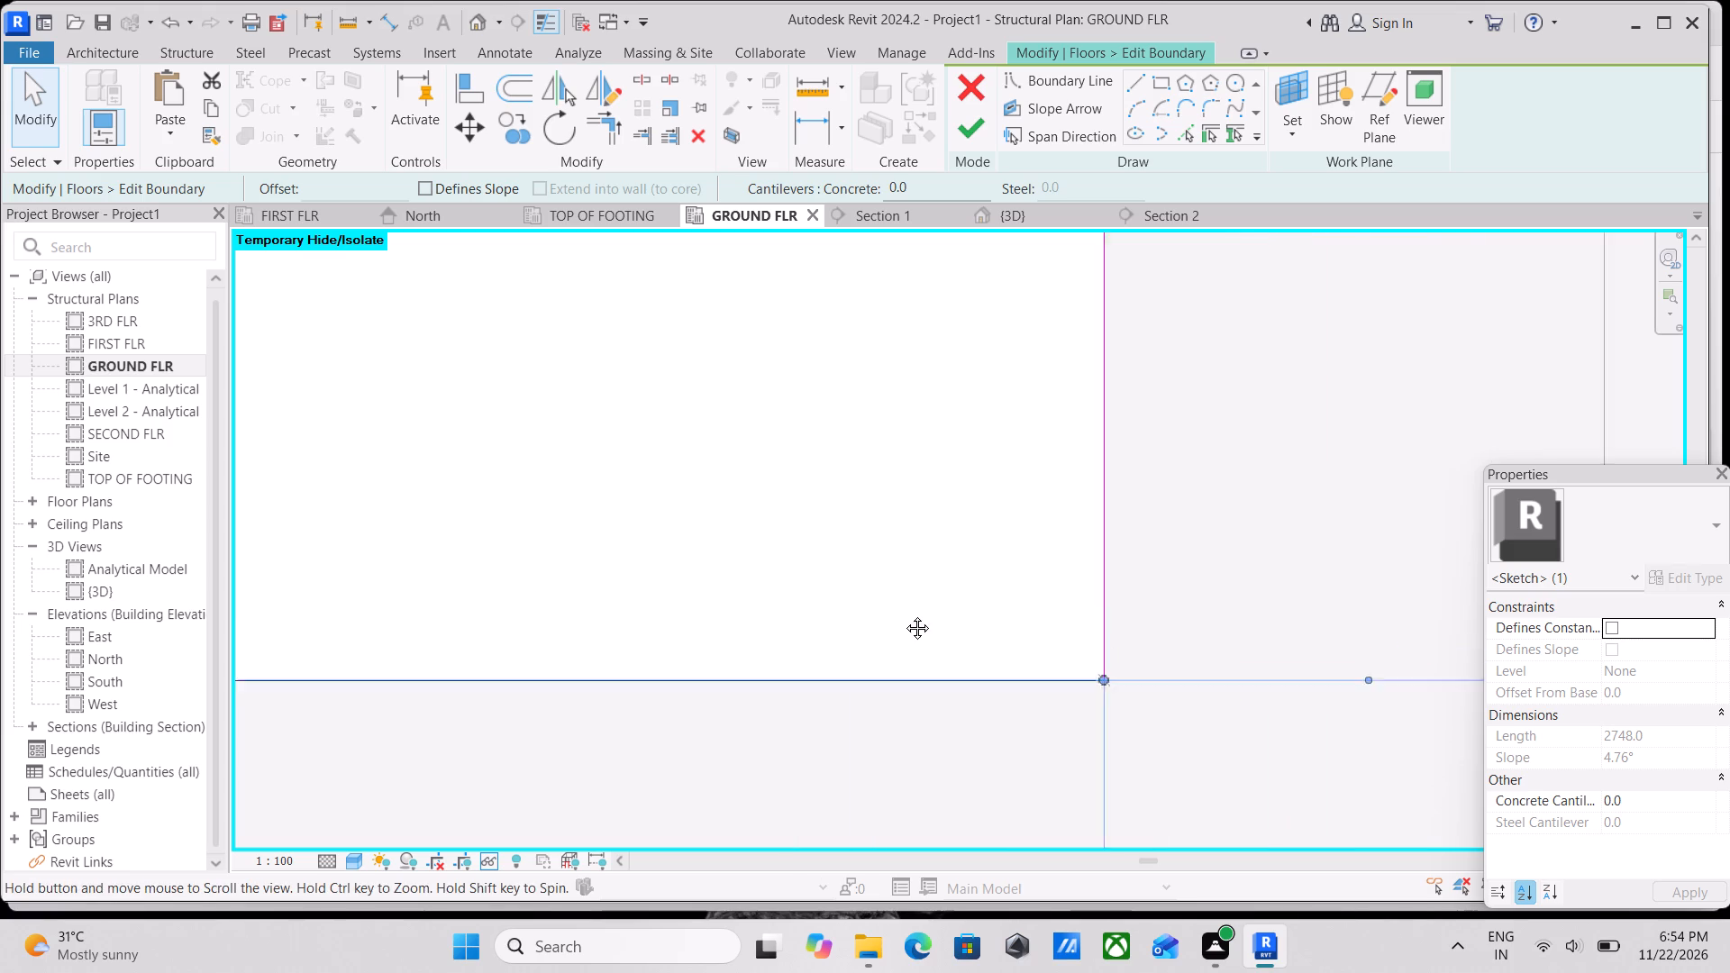
middle_drag(904, 614, 932, 616)
scroll(918, 623, down, 11)
scroll(835, 593, down, 6)
scroll(736, 581, down, 7)
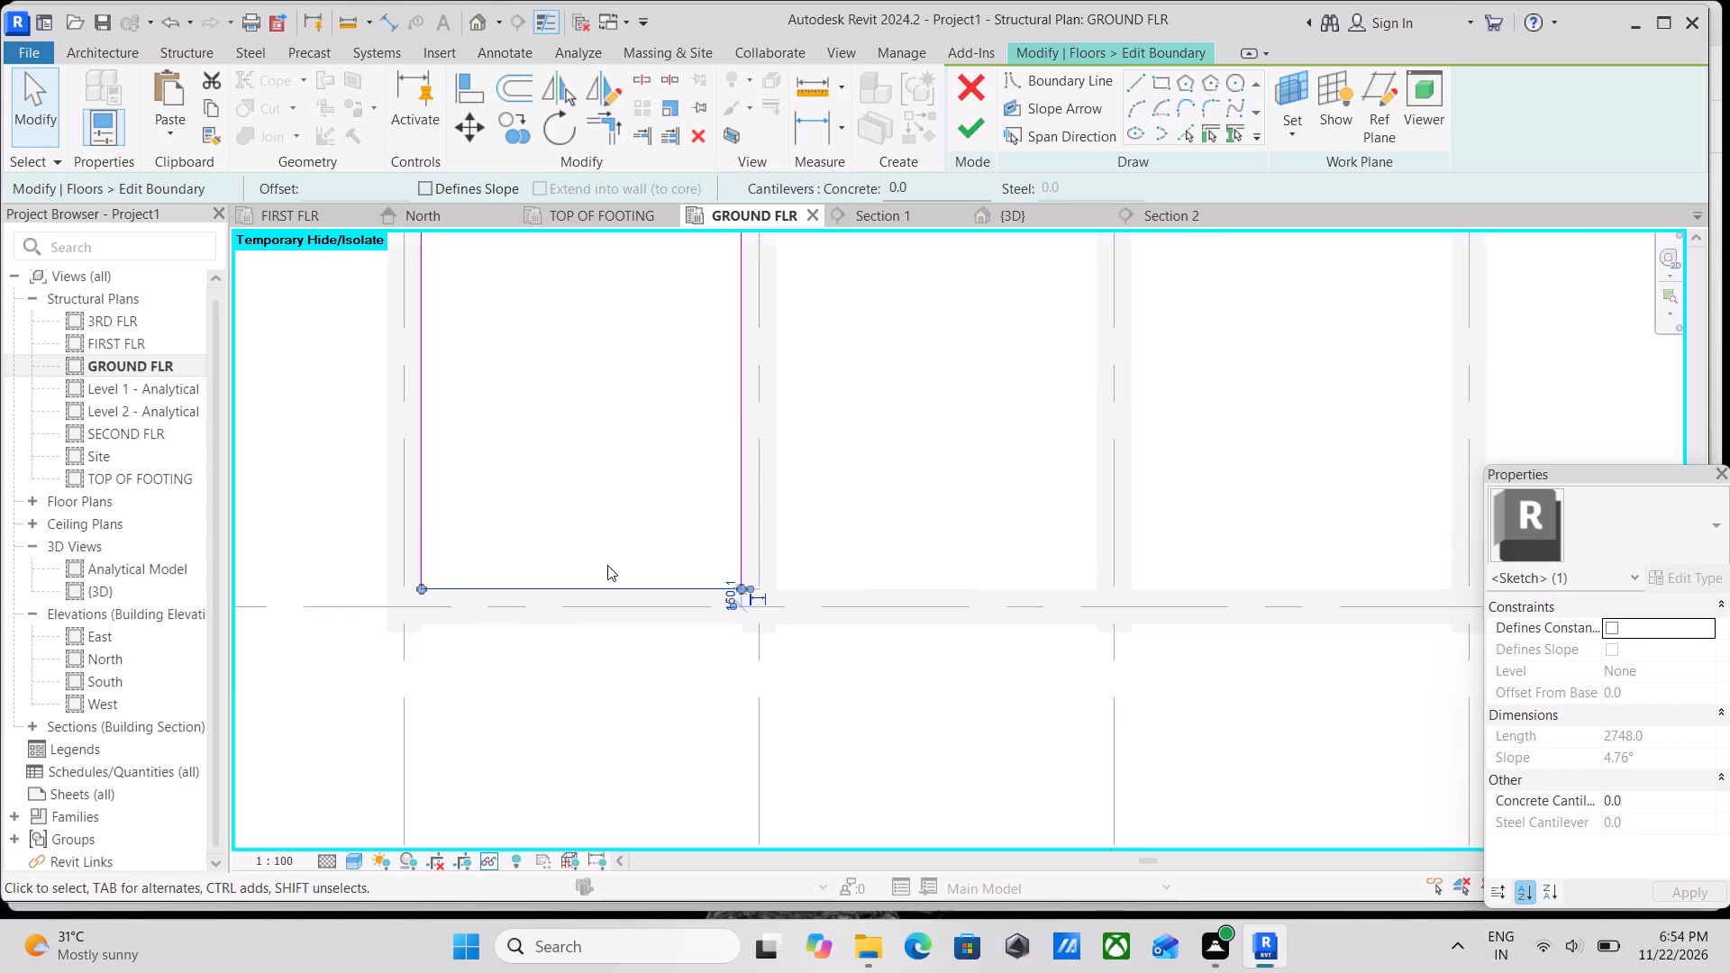
scroll(593, 558, down, 1)
scroll(553, 577, up, 8)
scroll(905, 576, up, 5)
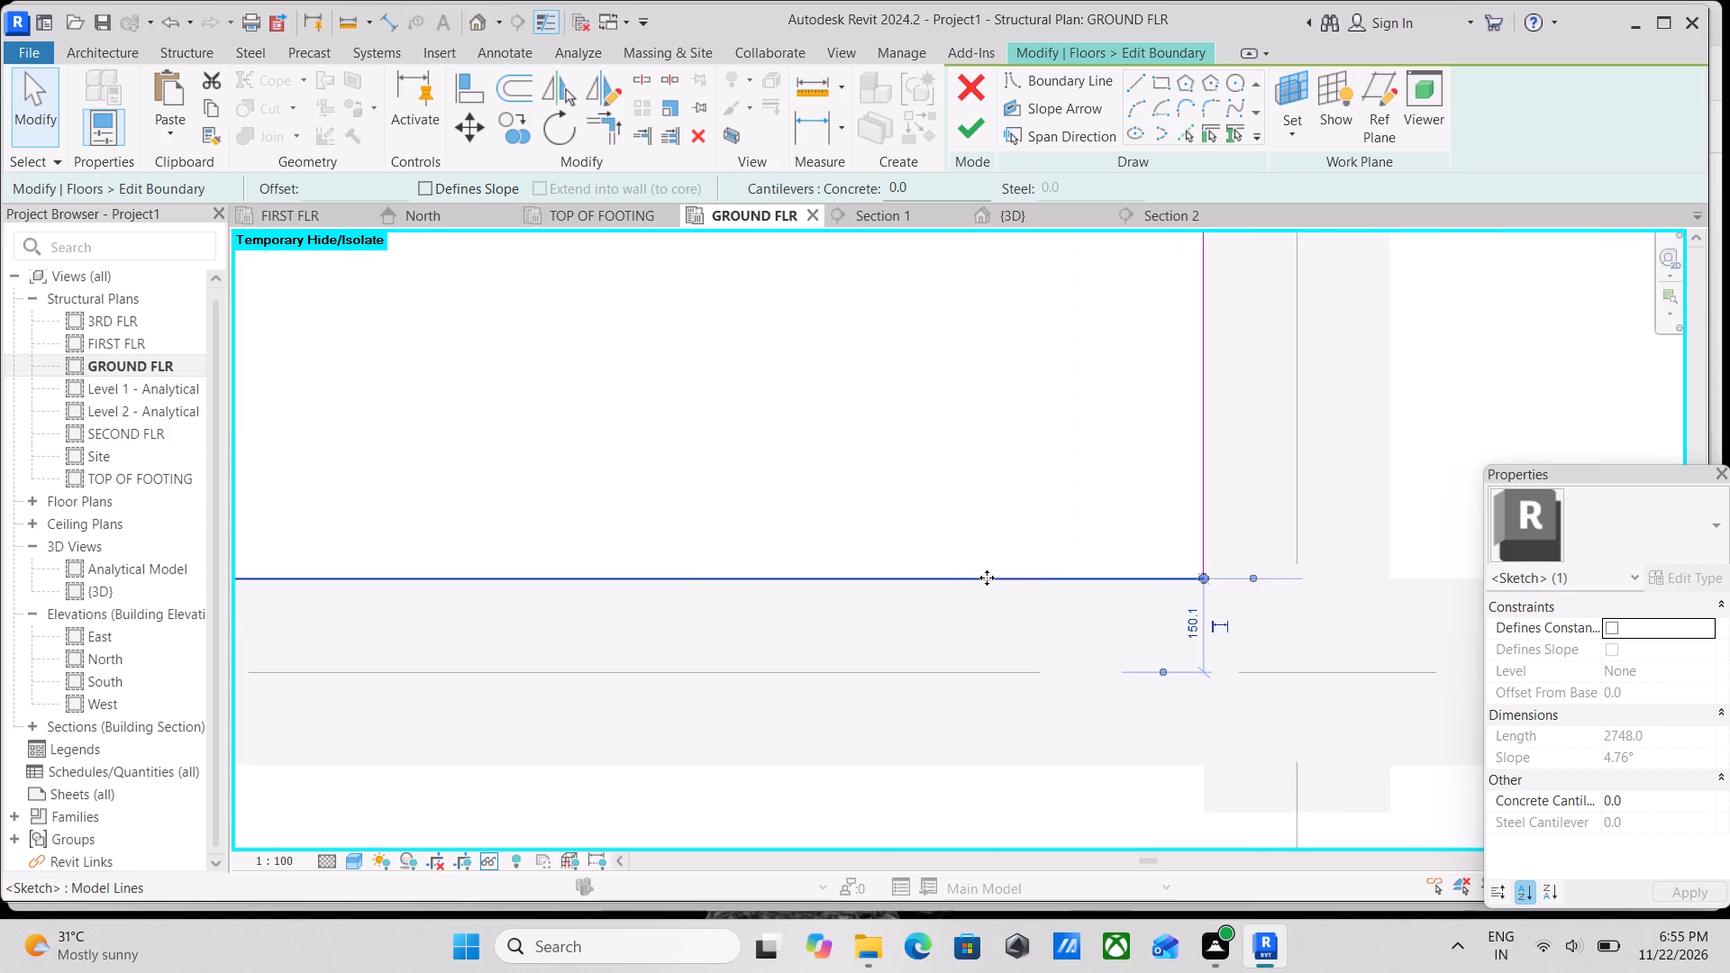
scroll(1224, 634, up, 4)
scroll(1298, 594, up, 4)
scroll(925, 534, up, 8)
scroll(1208, 501, up, 2)
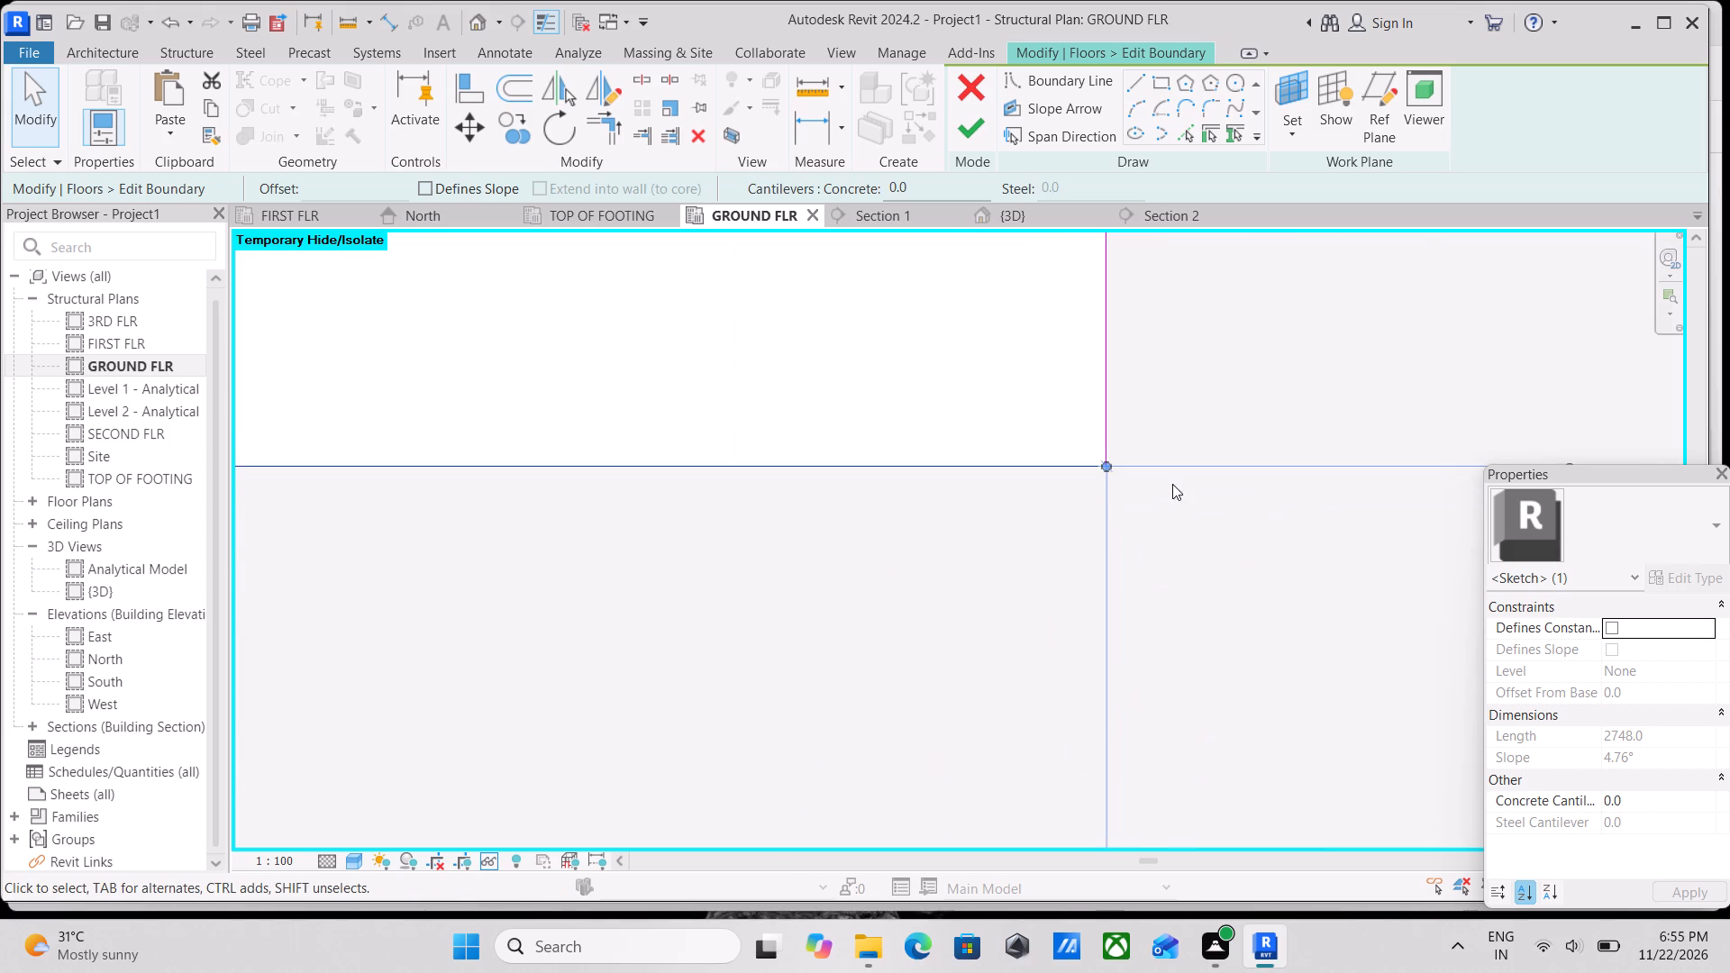
scroll(1172, 484, up, 15)
scroll(836, 465, down, 5)
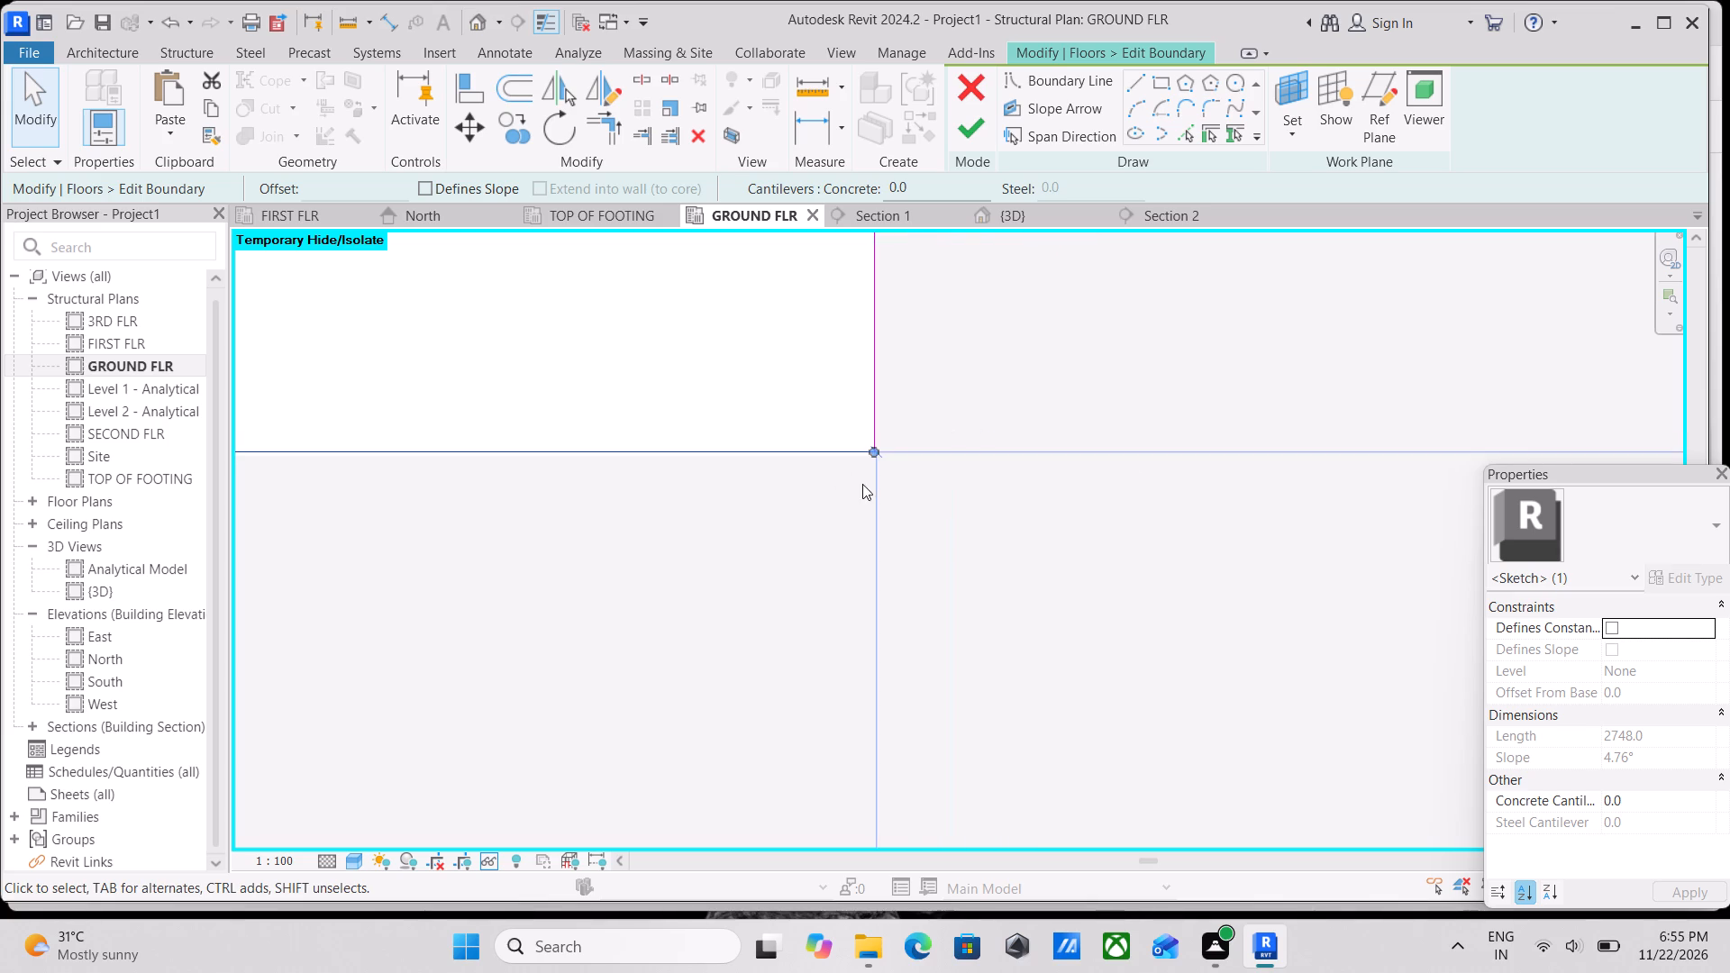
scroll(778, 519, down, 1)
middle_drag(810, 525, 1110, 571)
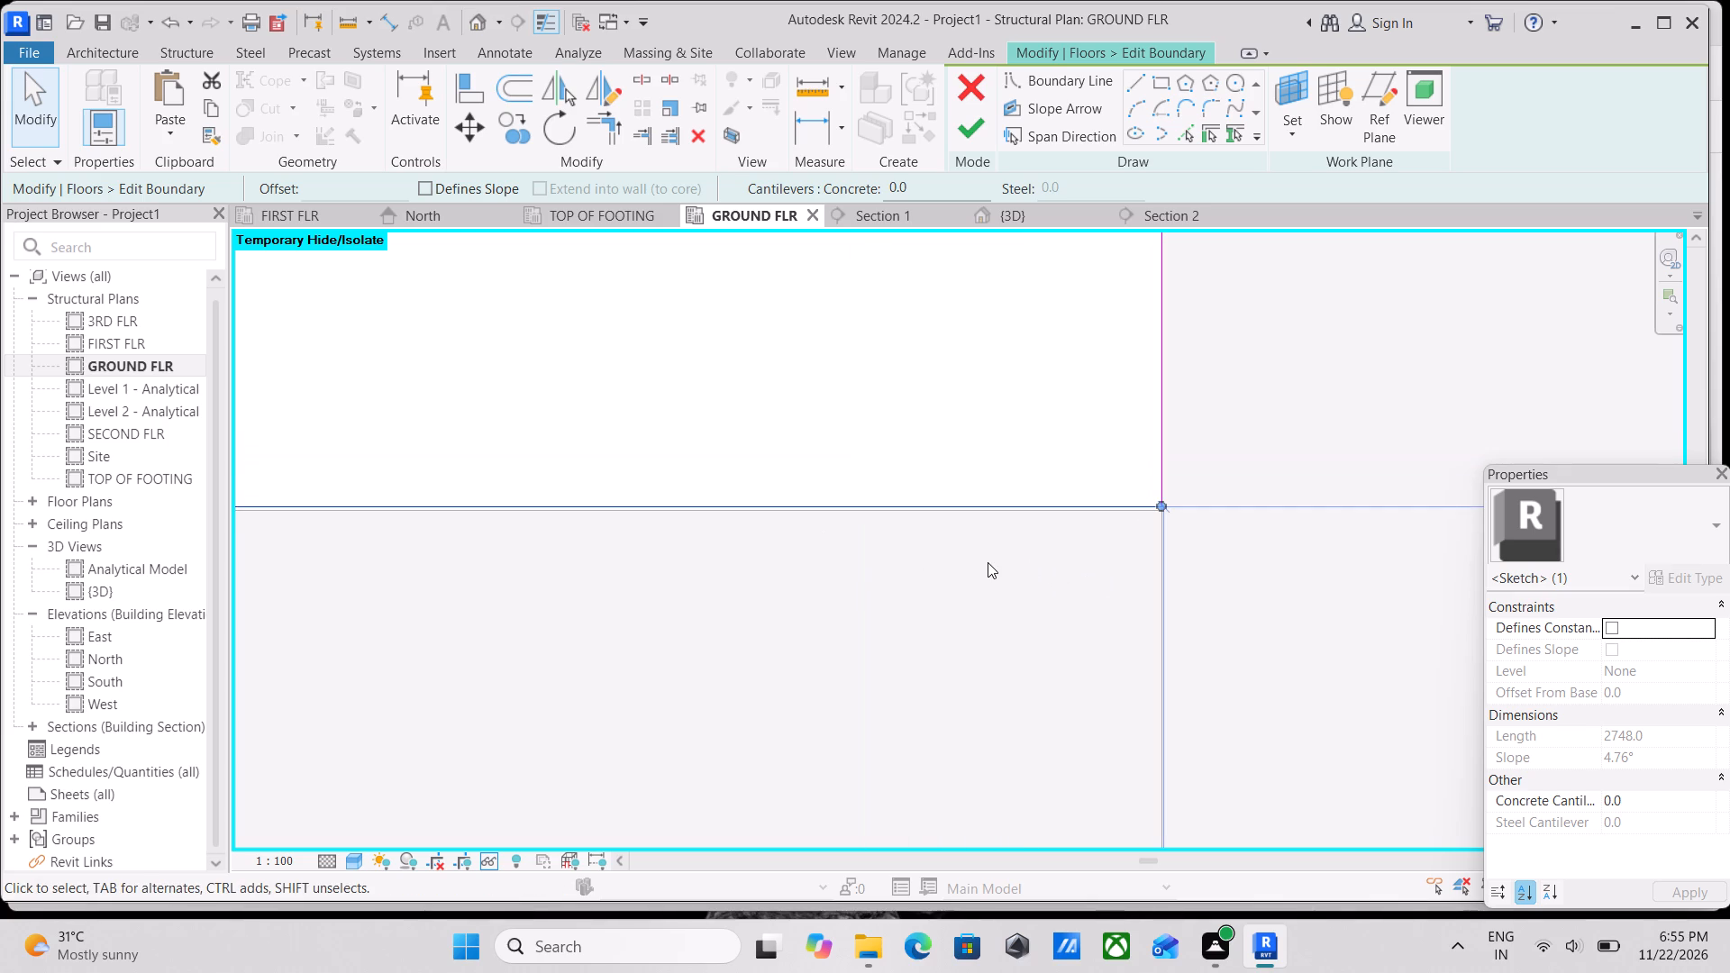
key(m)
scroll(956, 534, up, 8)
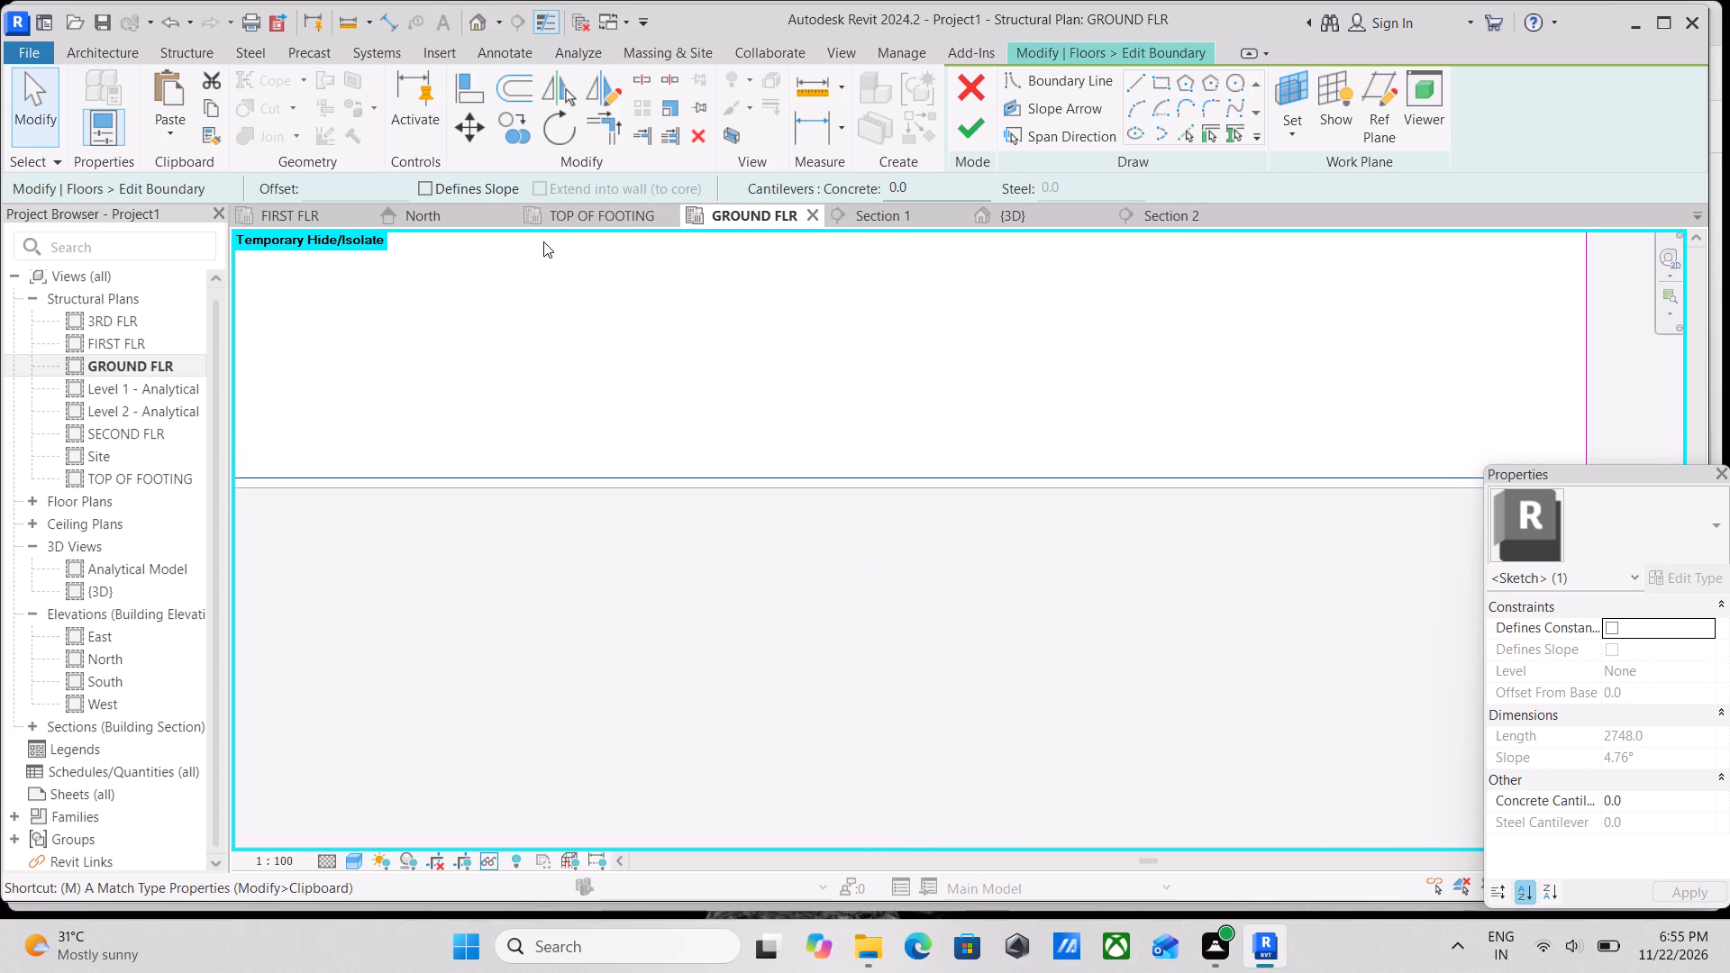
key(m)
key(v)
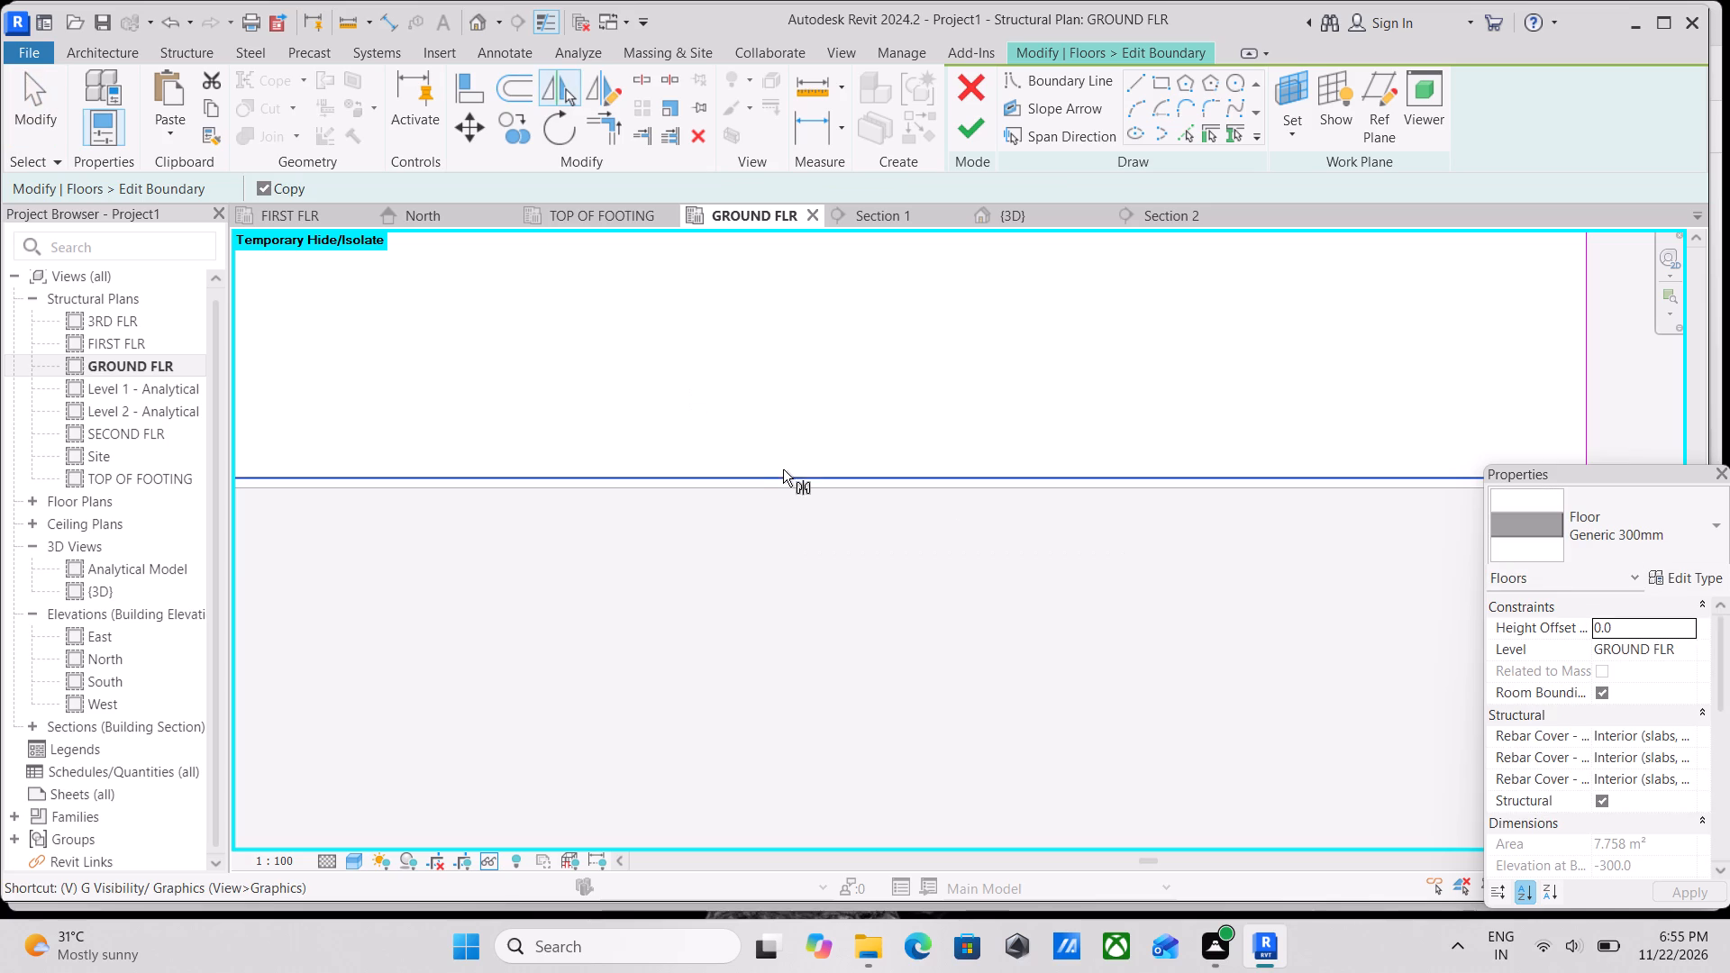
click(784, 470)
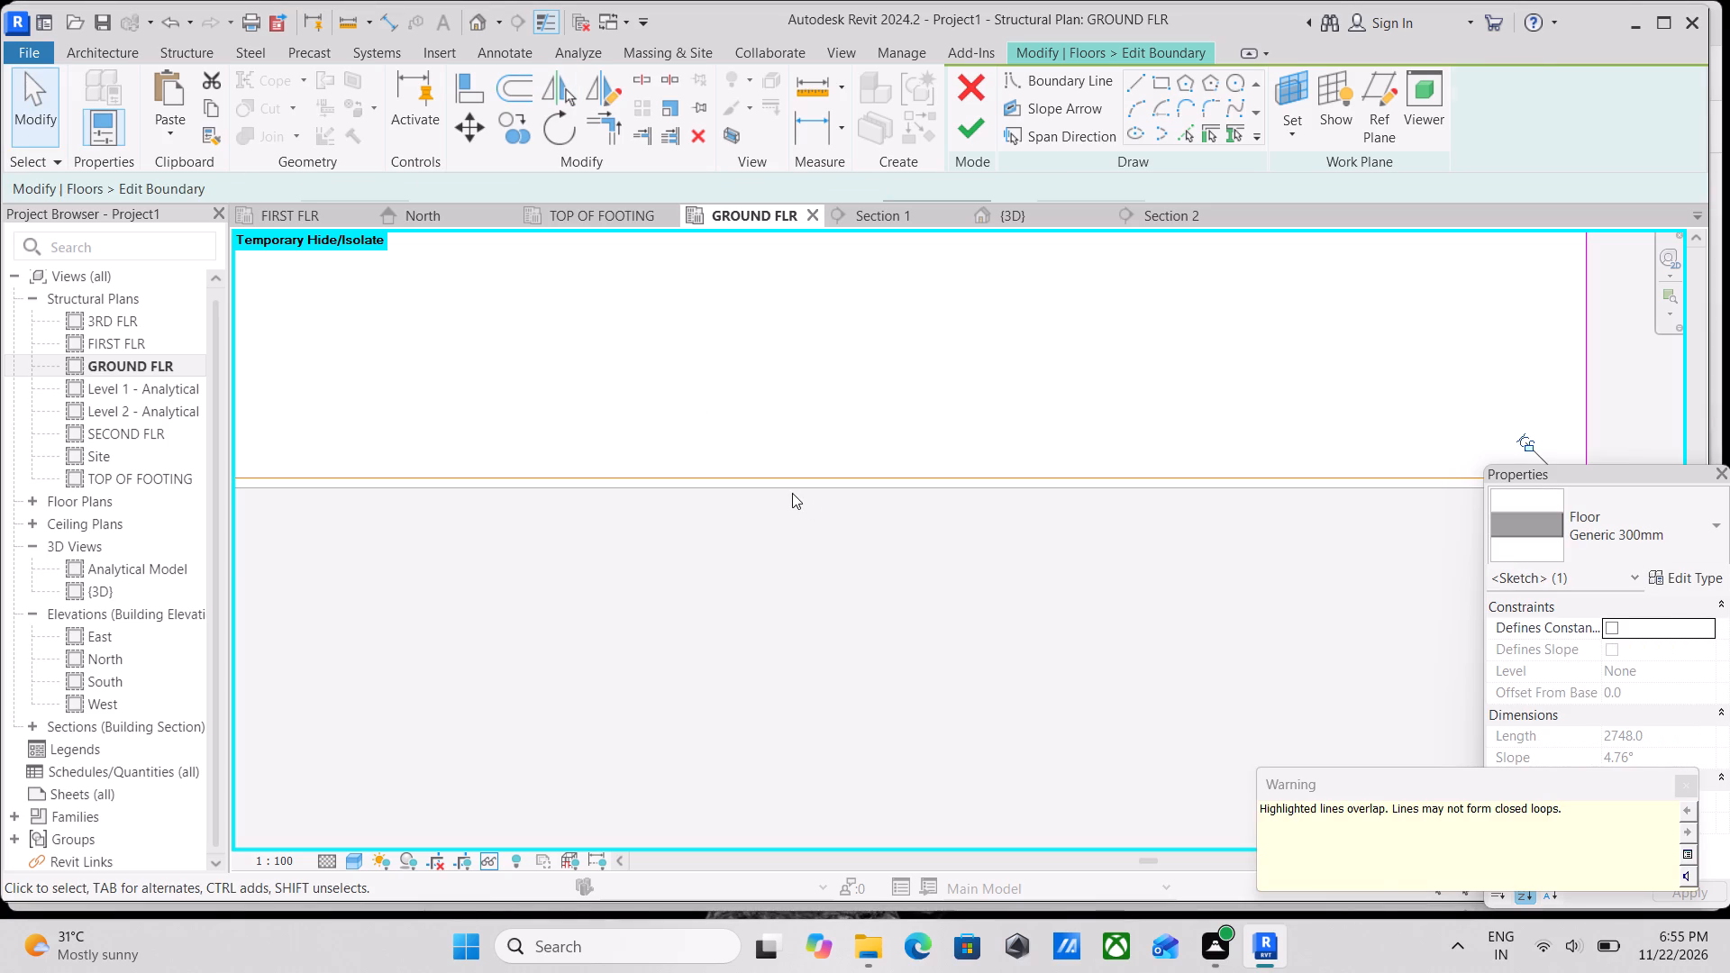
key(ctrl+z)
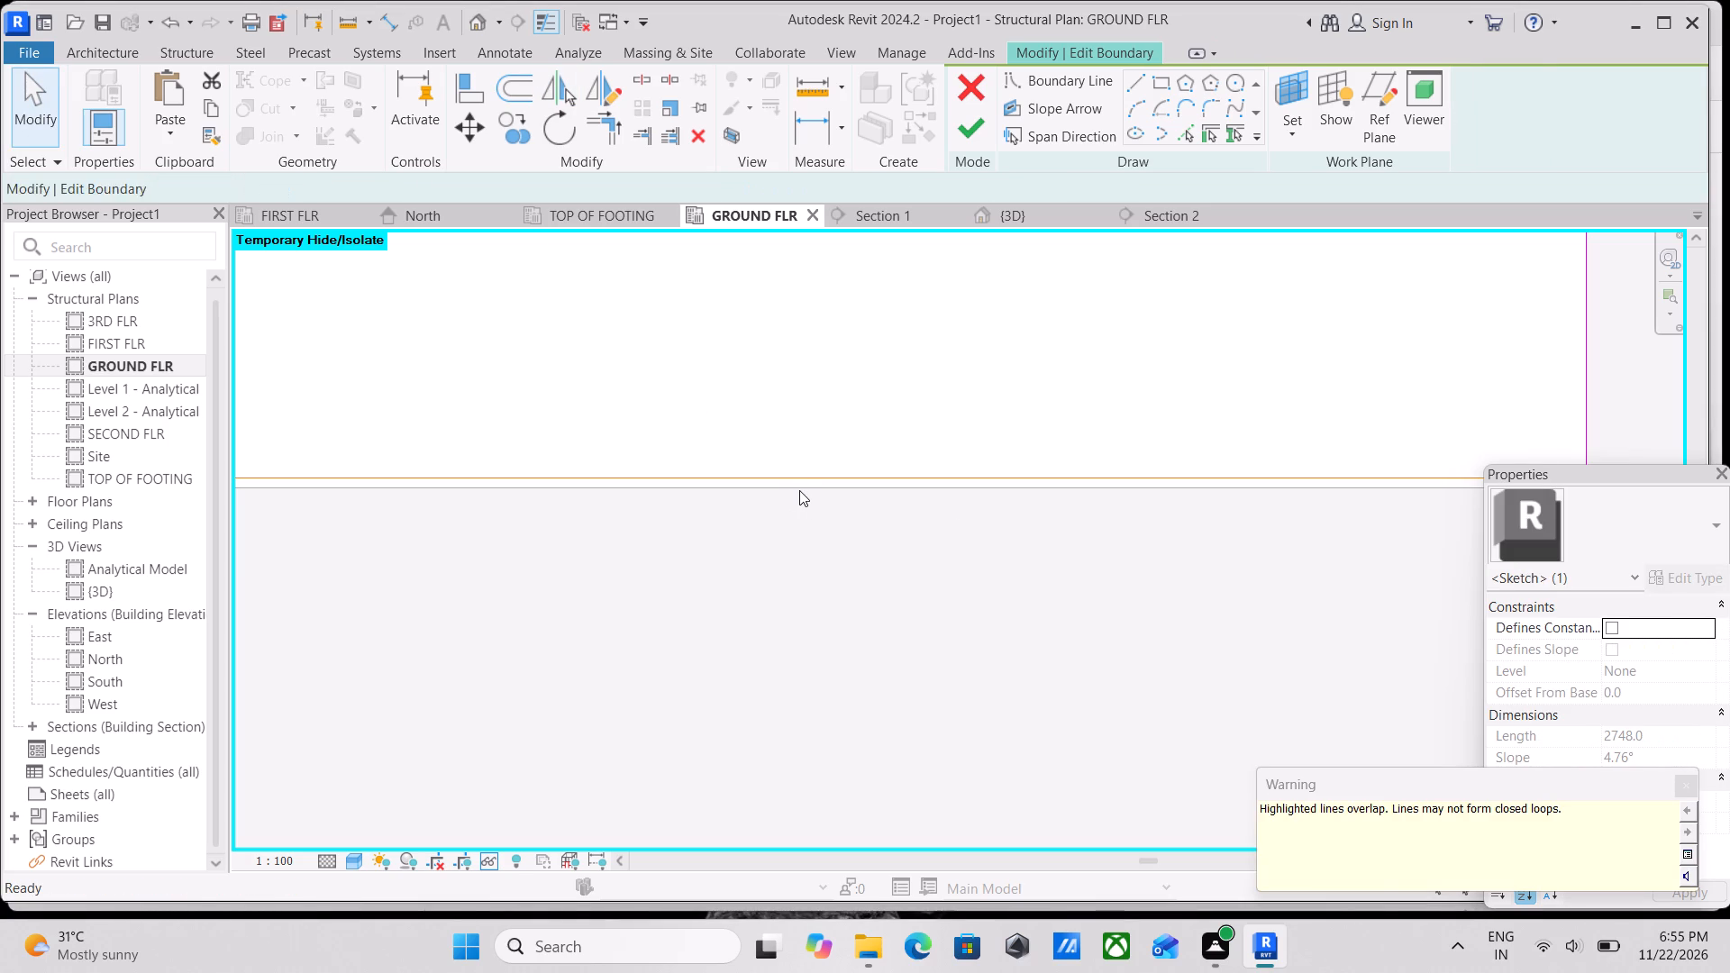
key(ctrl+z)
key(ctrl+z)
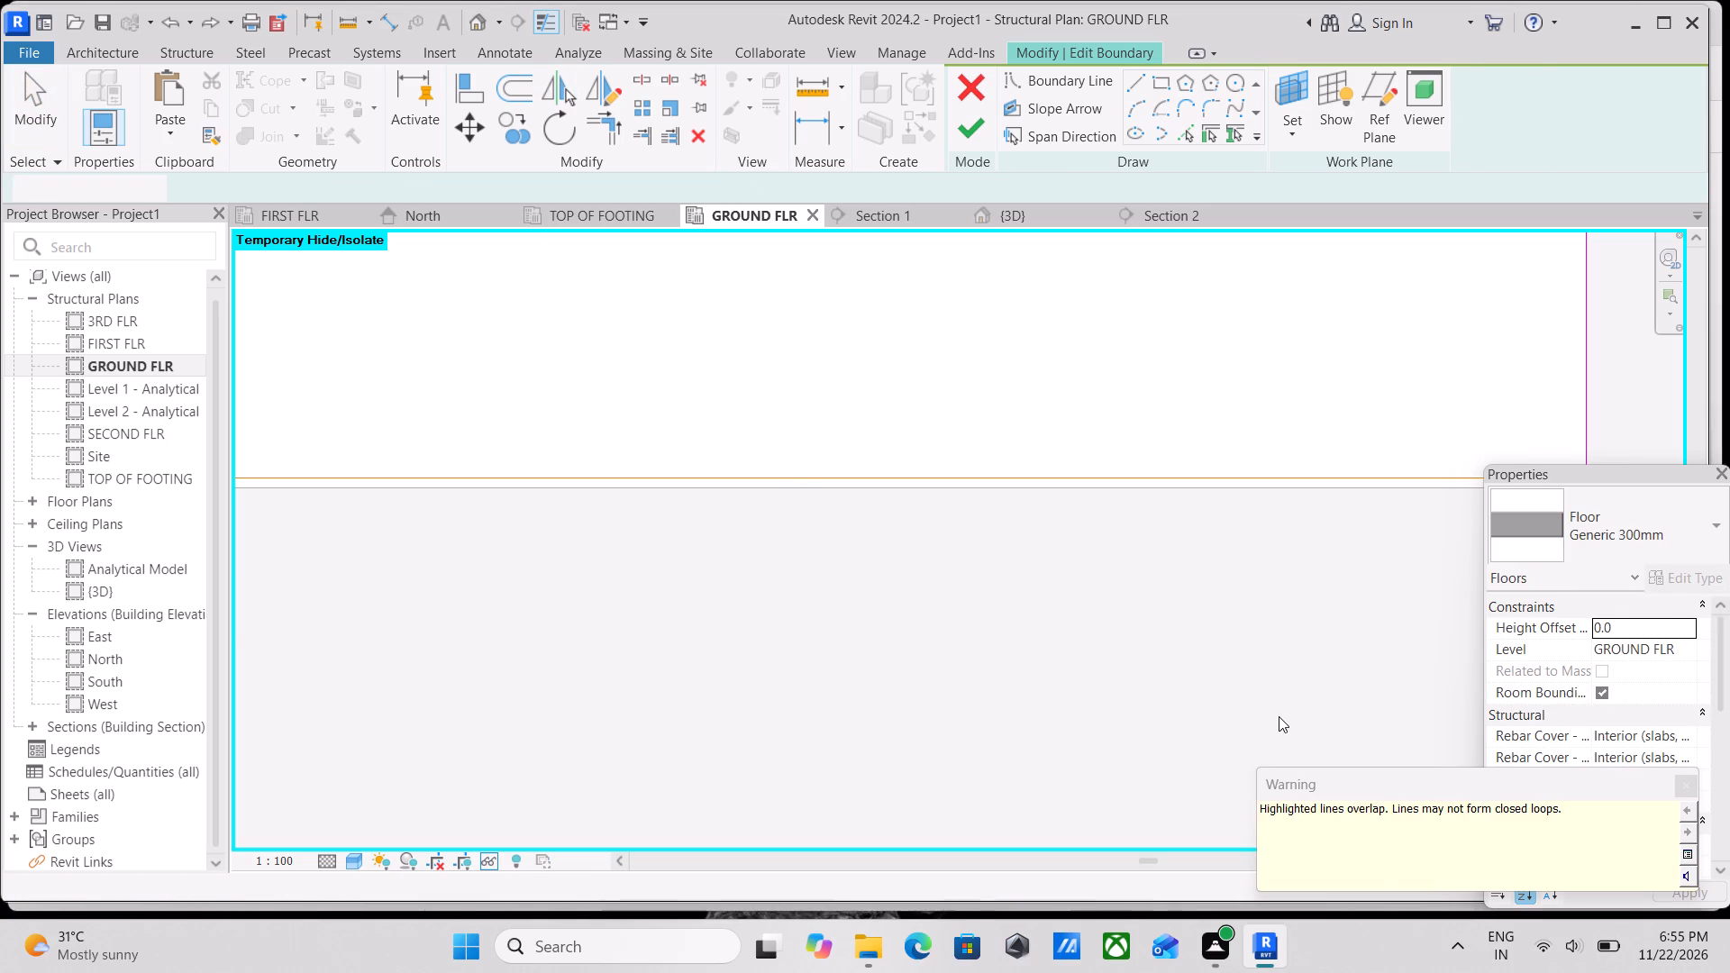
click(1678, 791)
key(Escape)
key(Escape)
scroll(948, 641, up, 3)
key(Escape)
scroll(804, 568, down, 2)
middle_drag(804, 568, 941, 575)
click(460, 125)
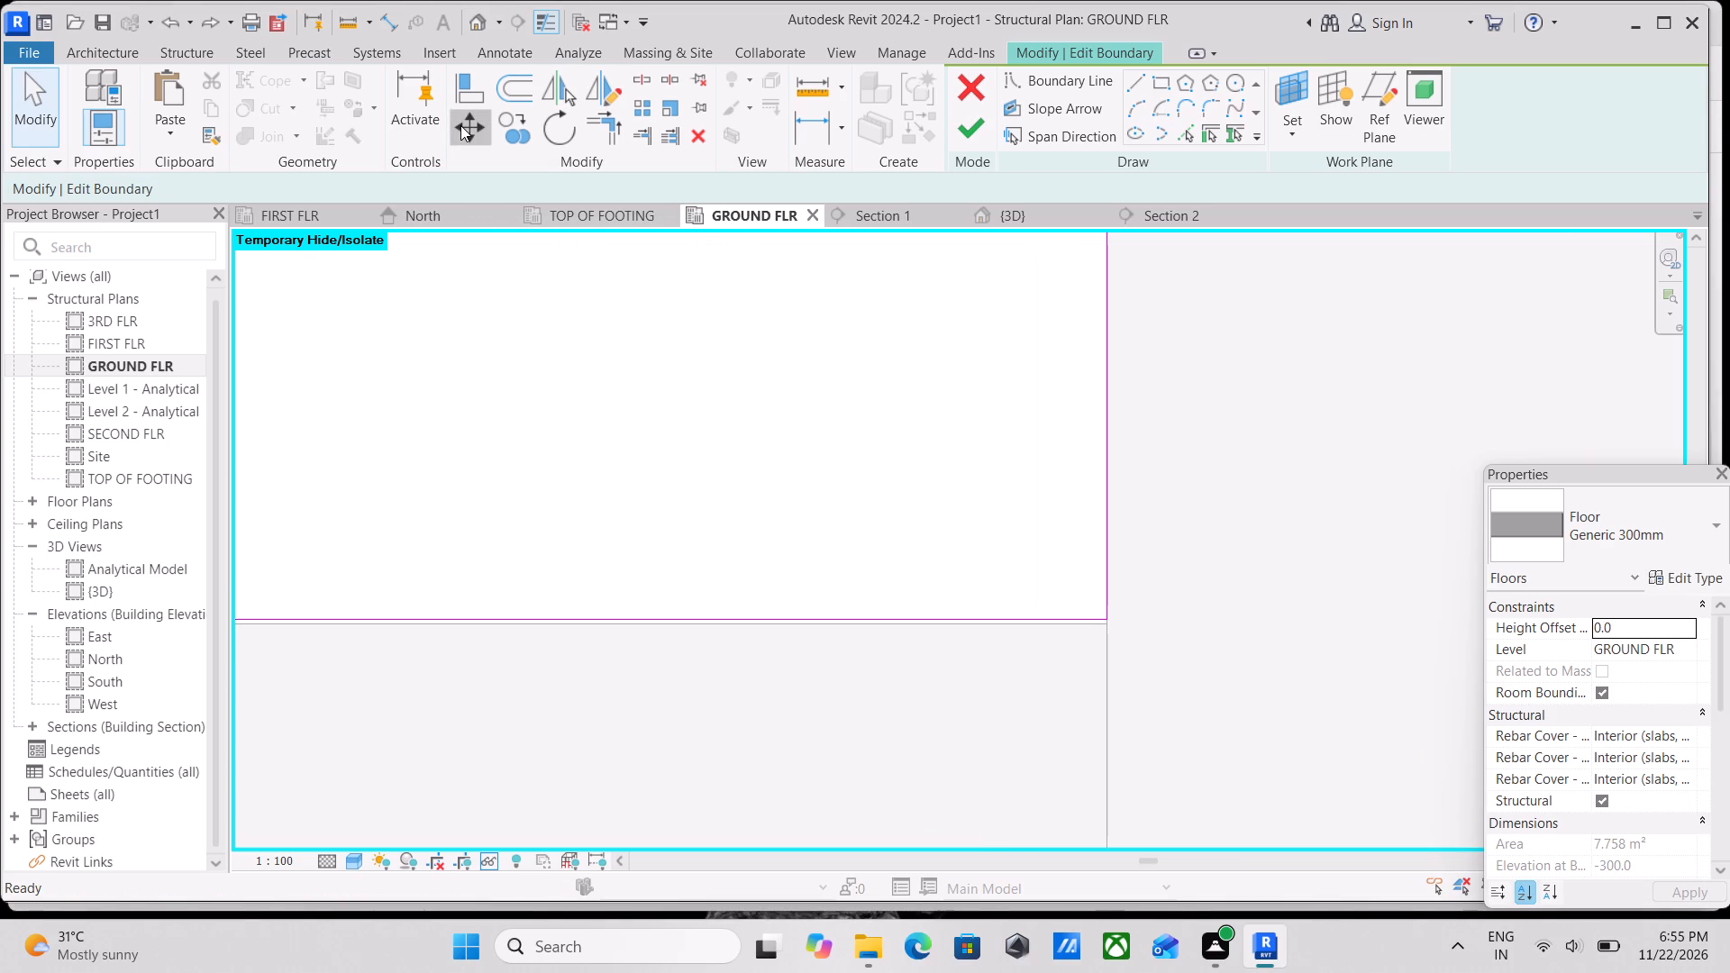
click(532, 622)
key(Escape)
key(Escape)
Move the slab's lower boundary line down about 0.8 mm onto the outer beam's inner face.
scroll(552, 619, up, 4)
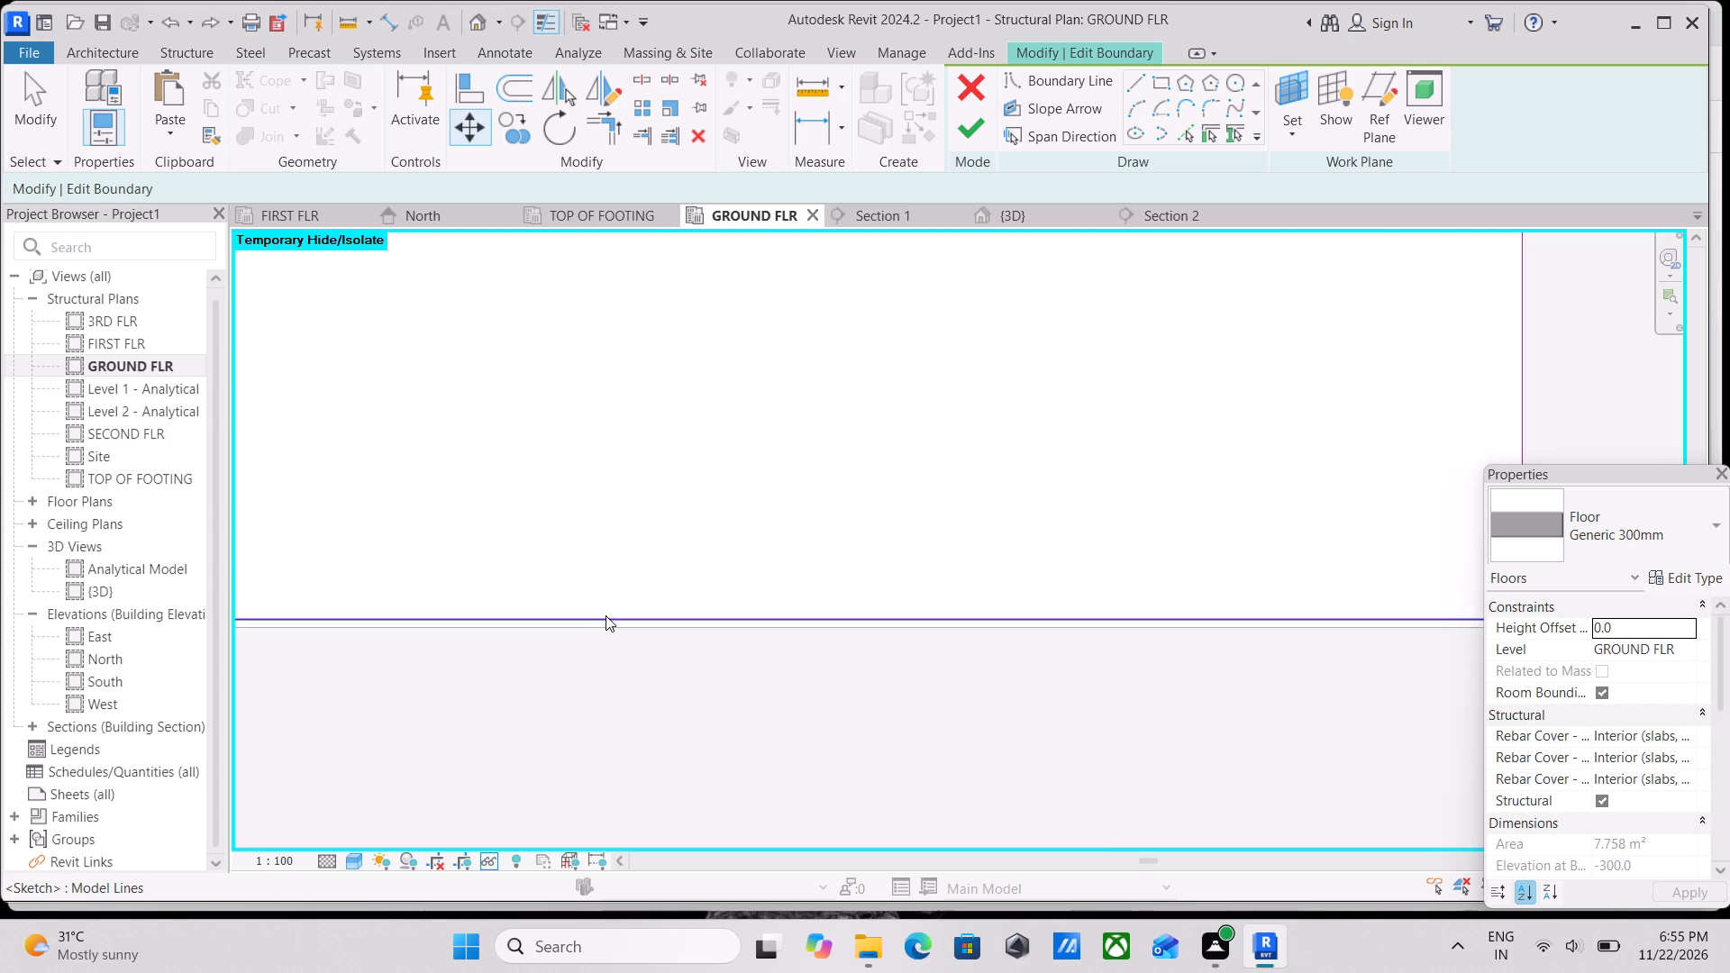
click(606, 614)
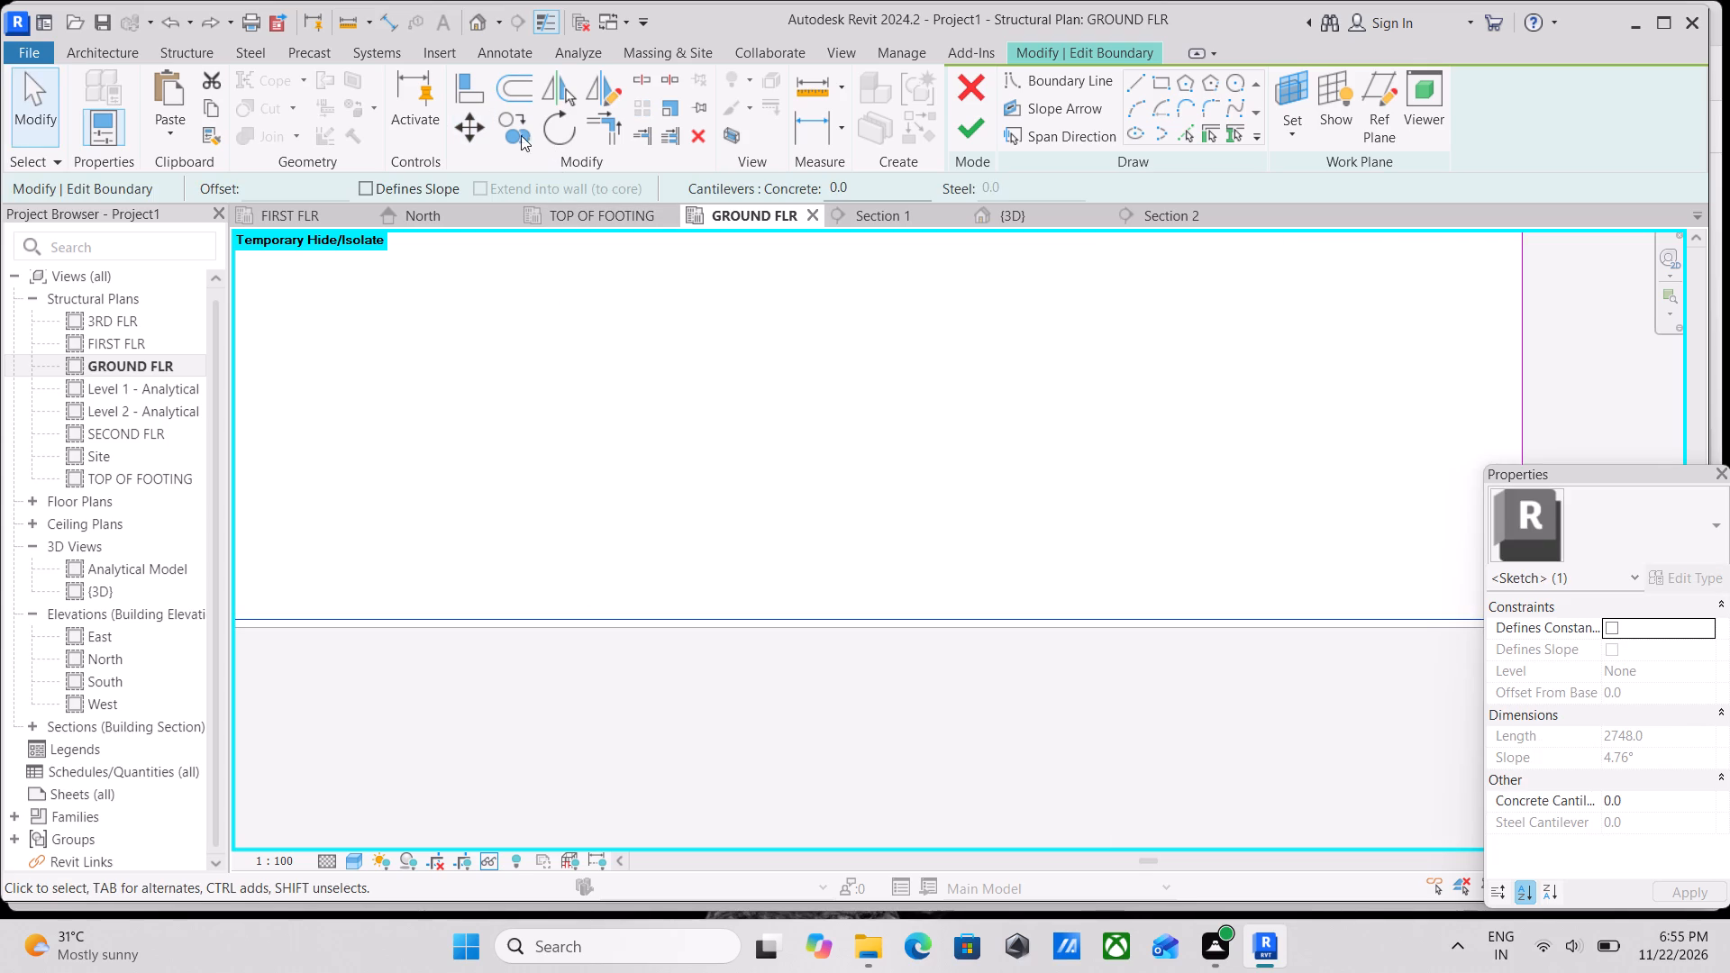
click(473, 137)
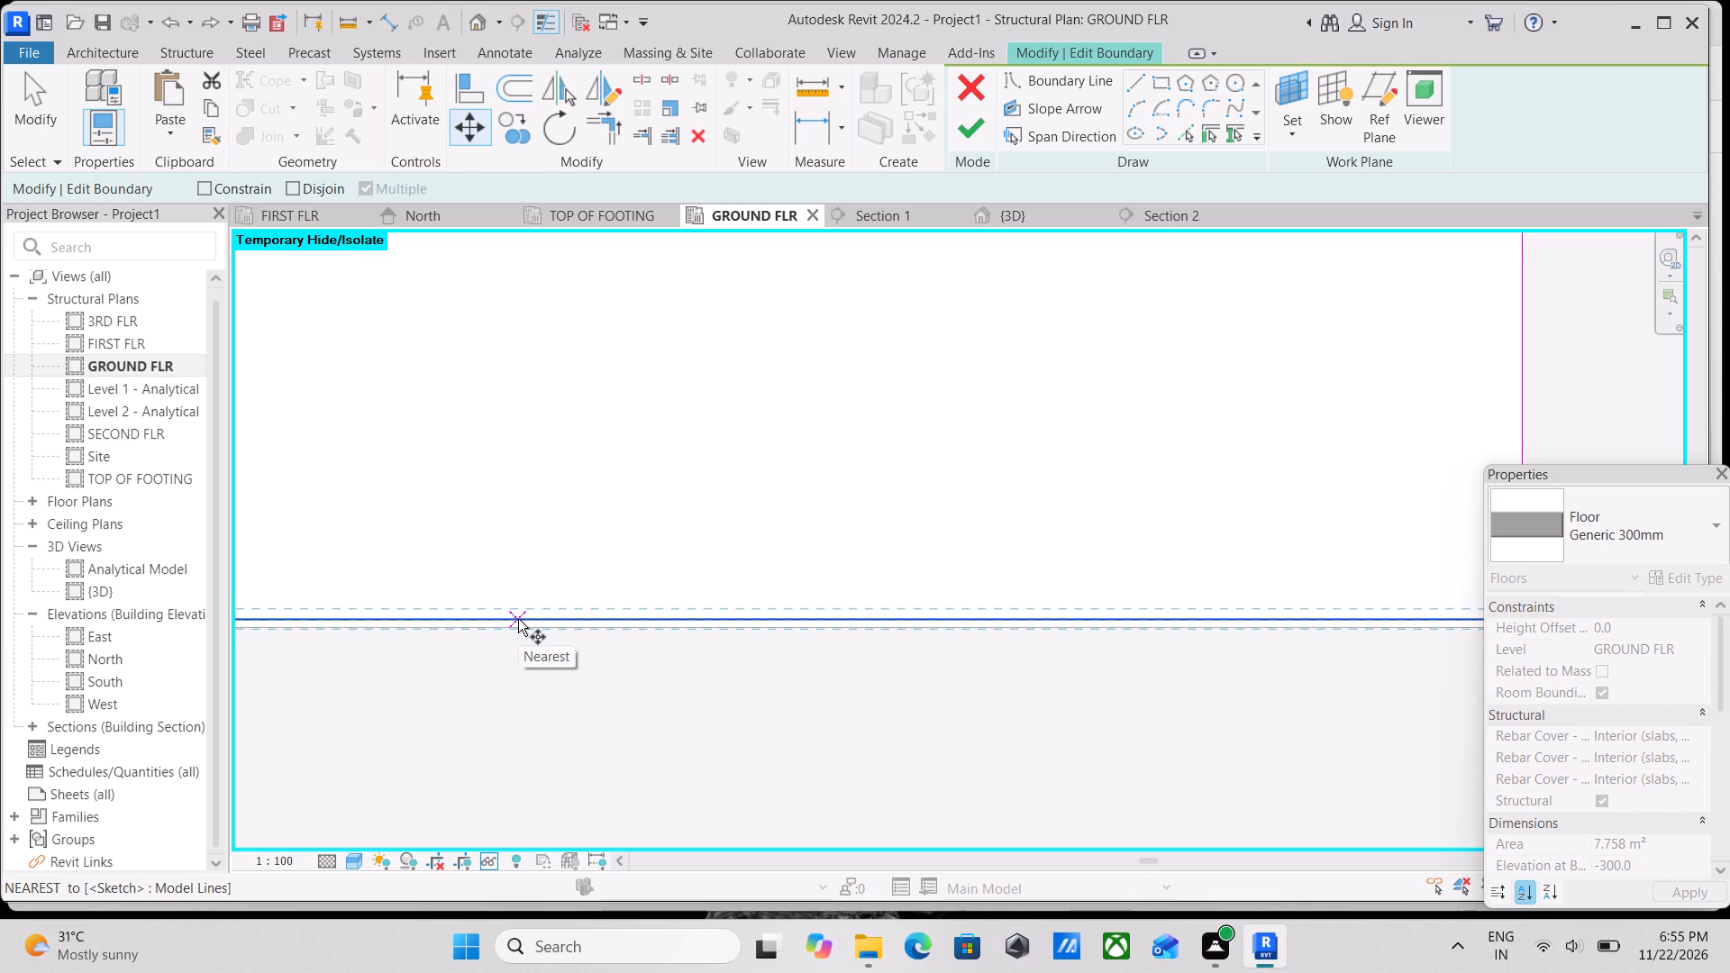
scroll(516, 619, up, 3)
click(515, 619)
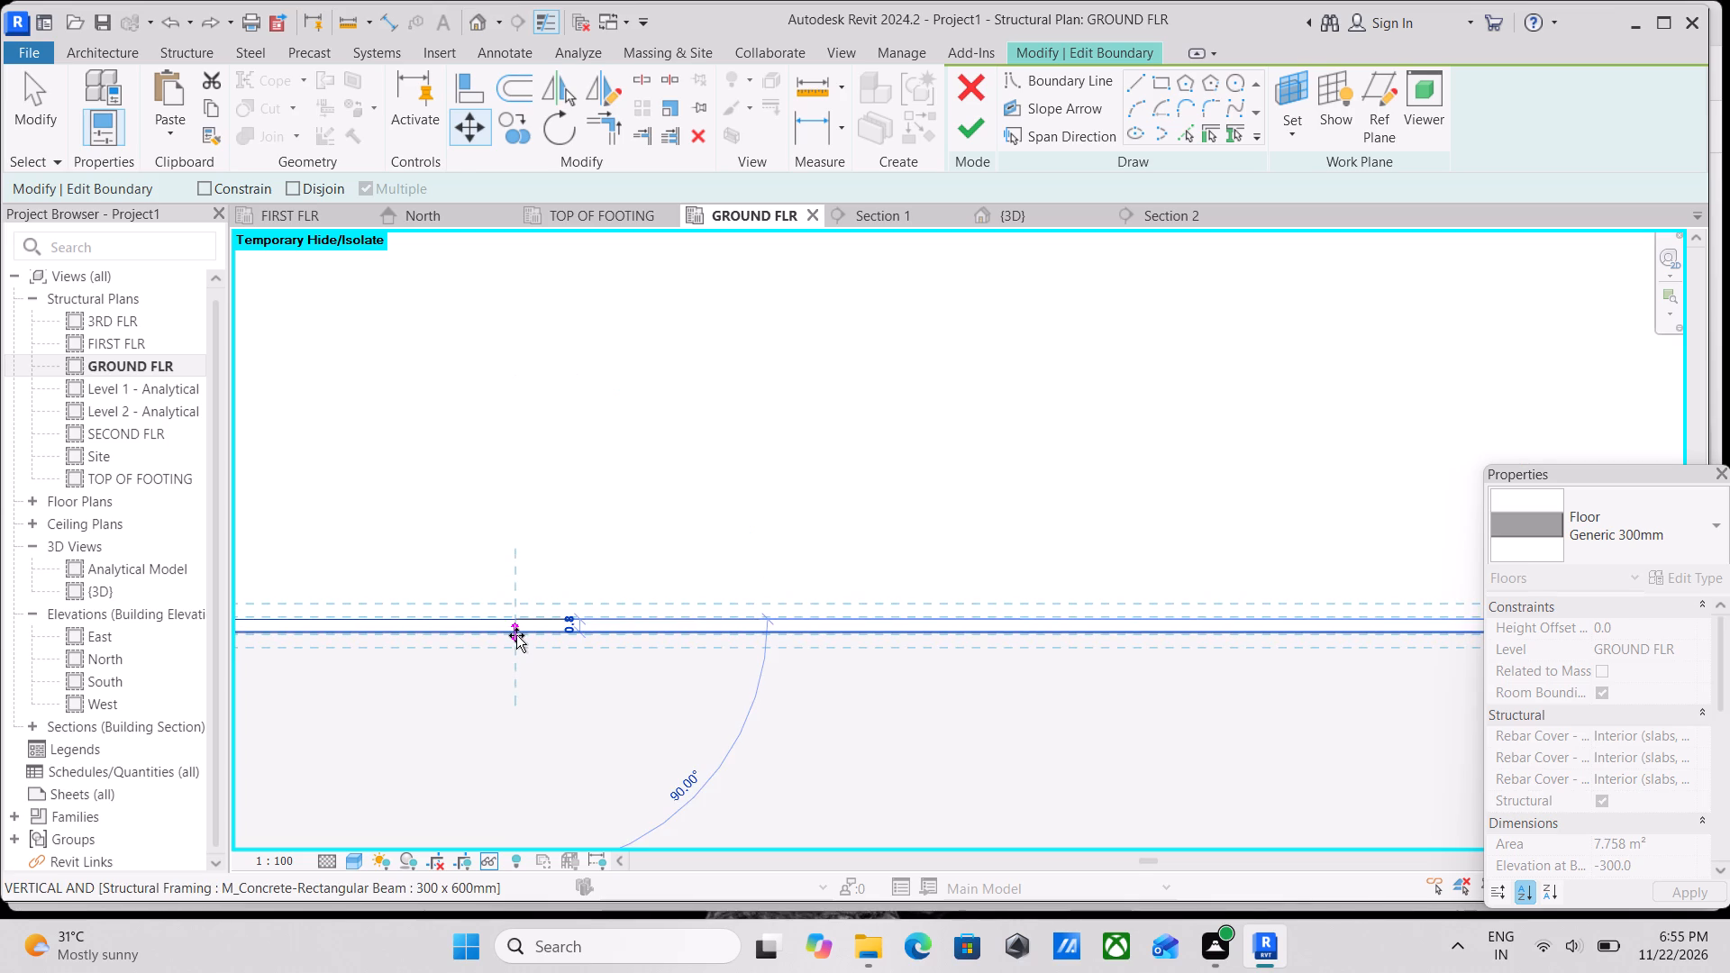
click(516, 633)
scroll(516, 633, down, 7)
key(Escape)
key(Escape)
scroll(650, 659, down, 5)
key(Escape)
Finish the boundary edit of the slab between grids 4 and 5 and clear the selection.
scroll(651, 664, down, 9)
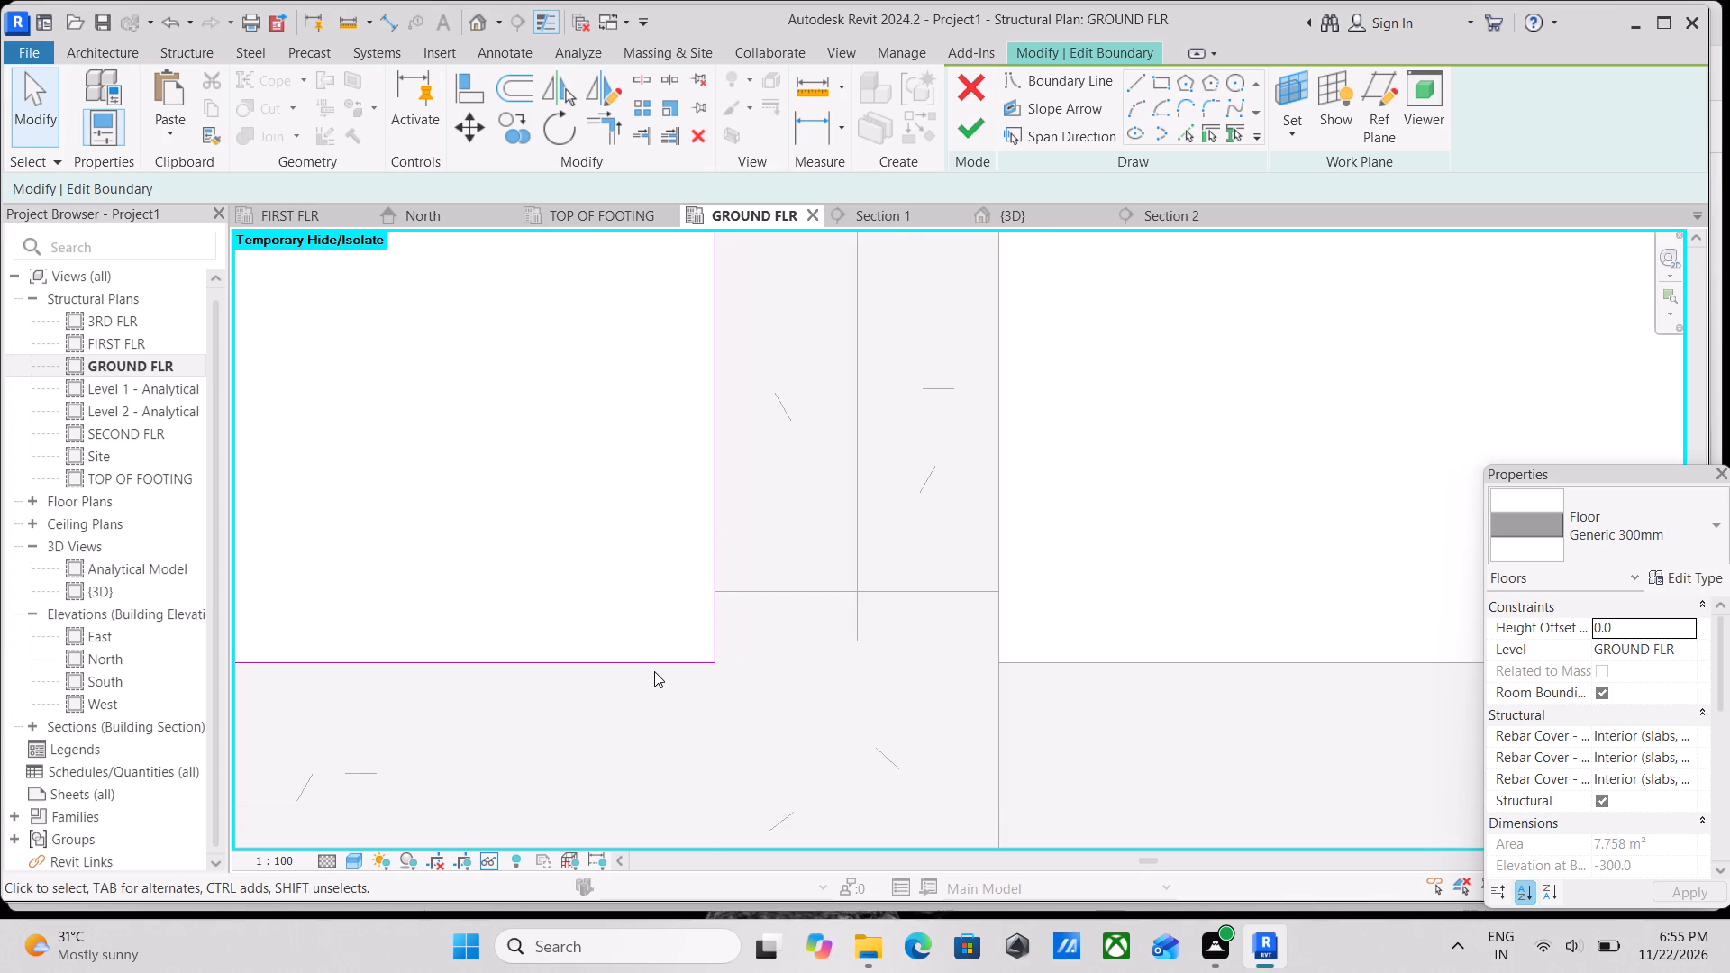
scroll(654, 671, down, 2)
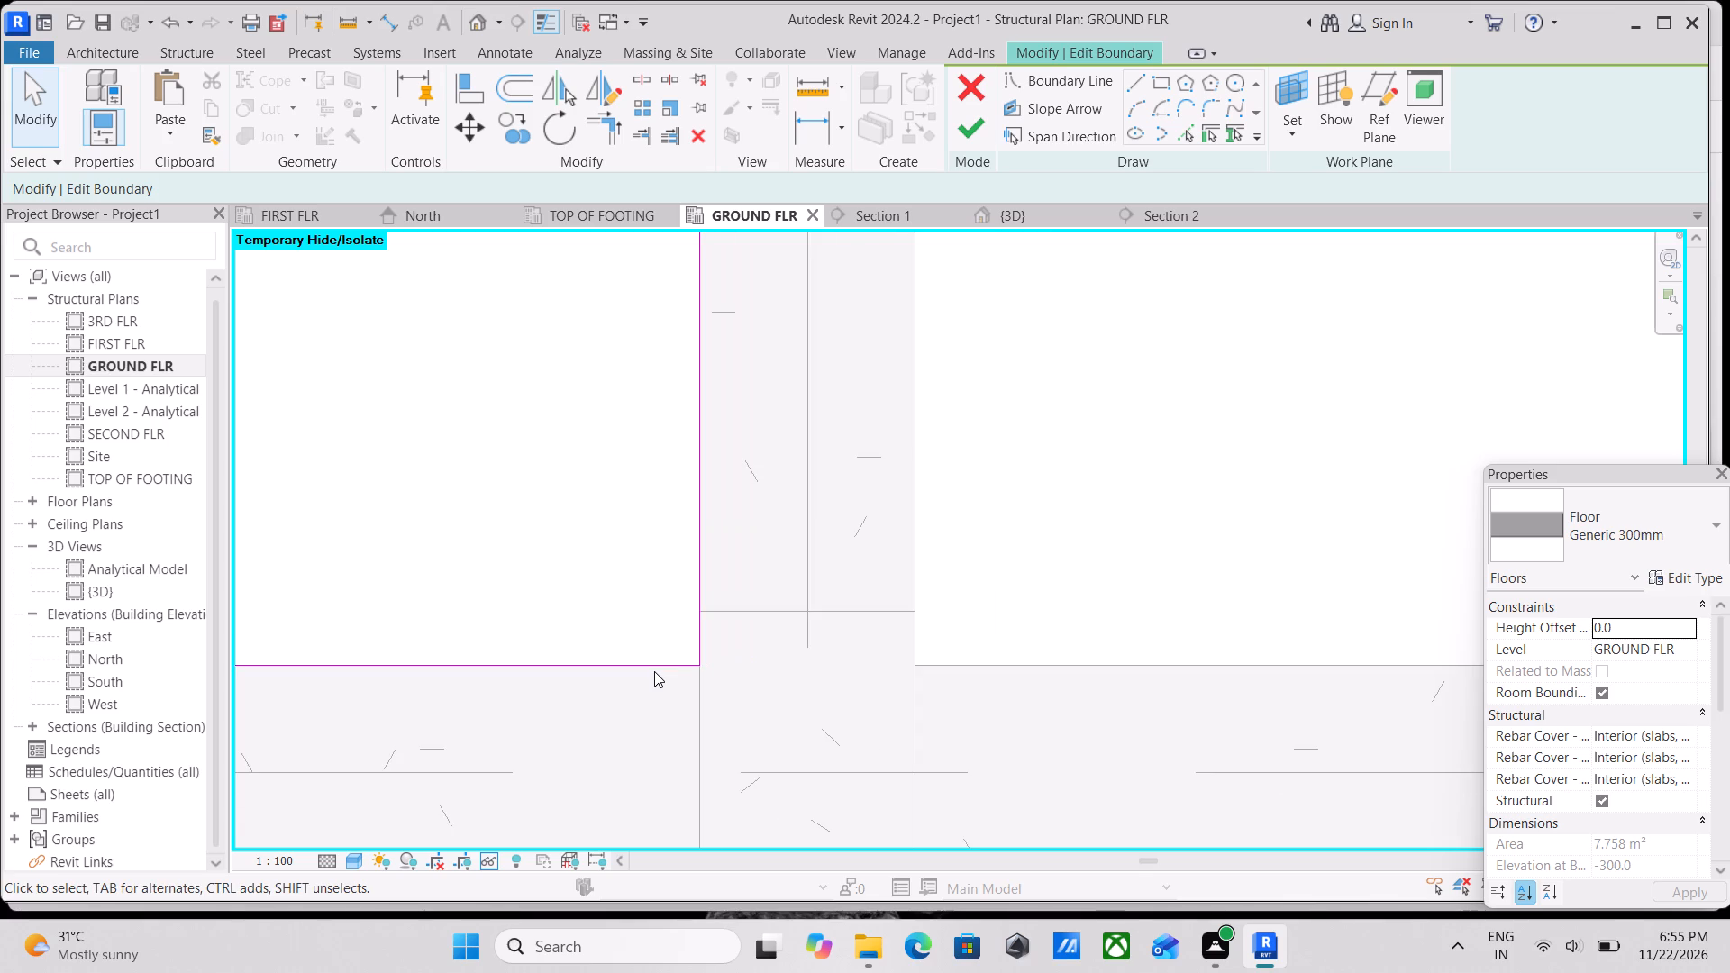
scroll(654, 671, down, 12)
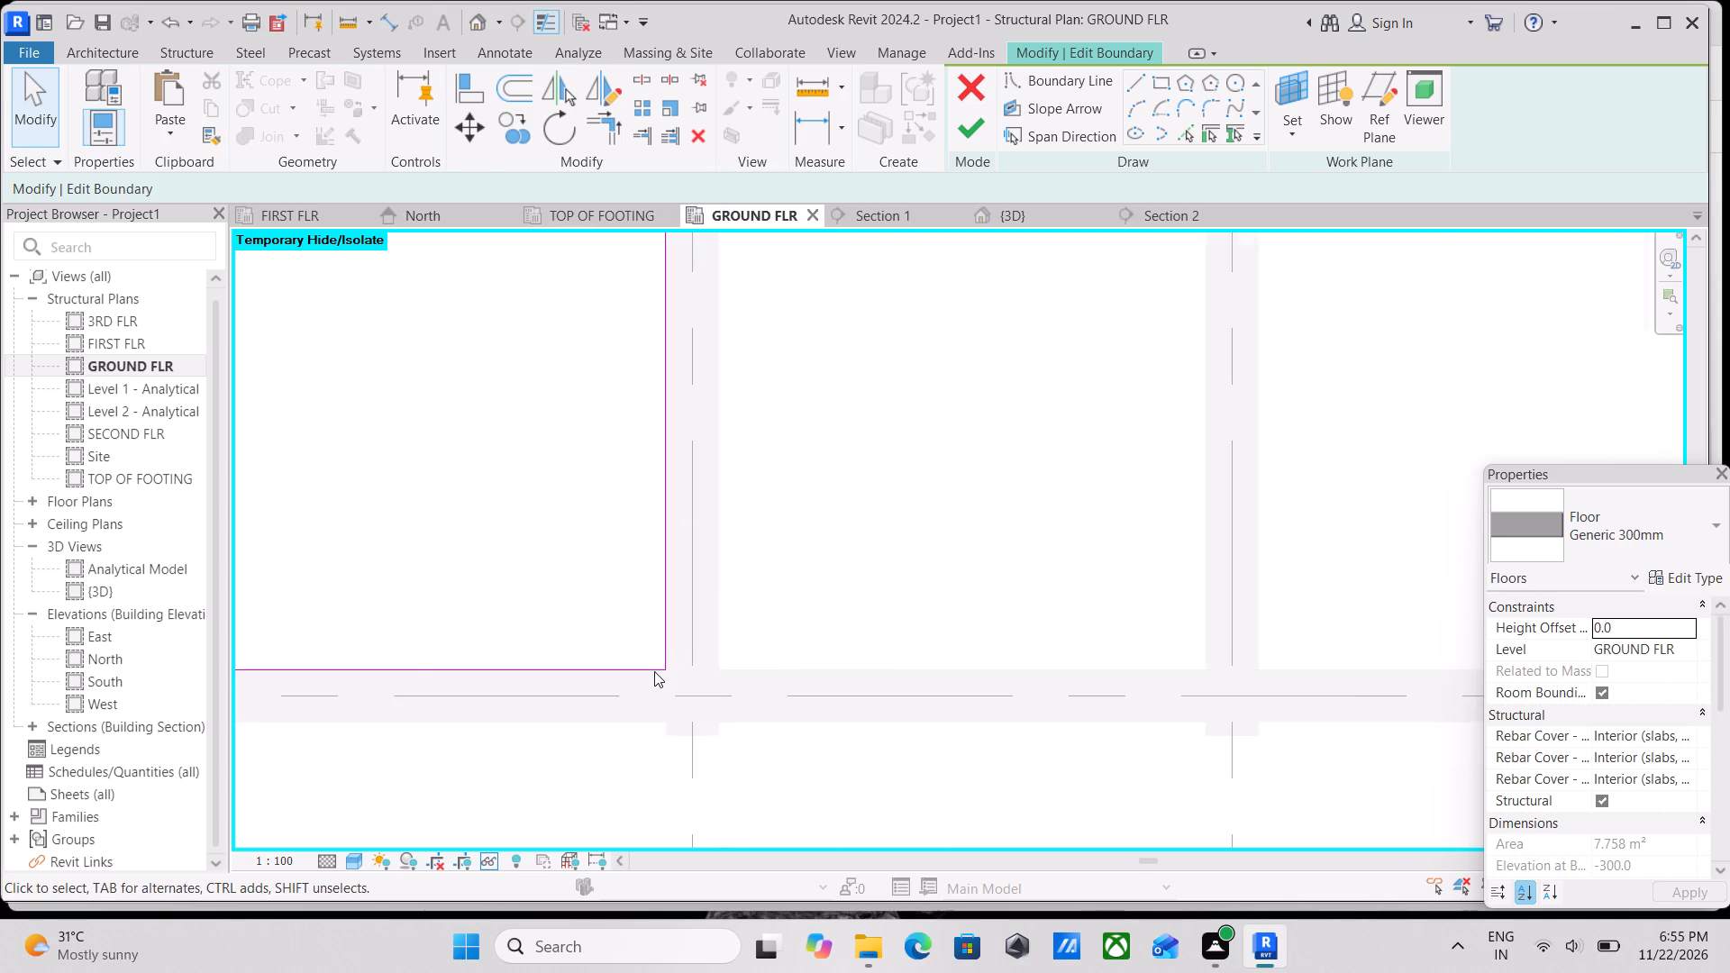
scroll(654, 671, down, 7)
middle_drag(747, 616, 756, 654)
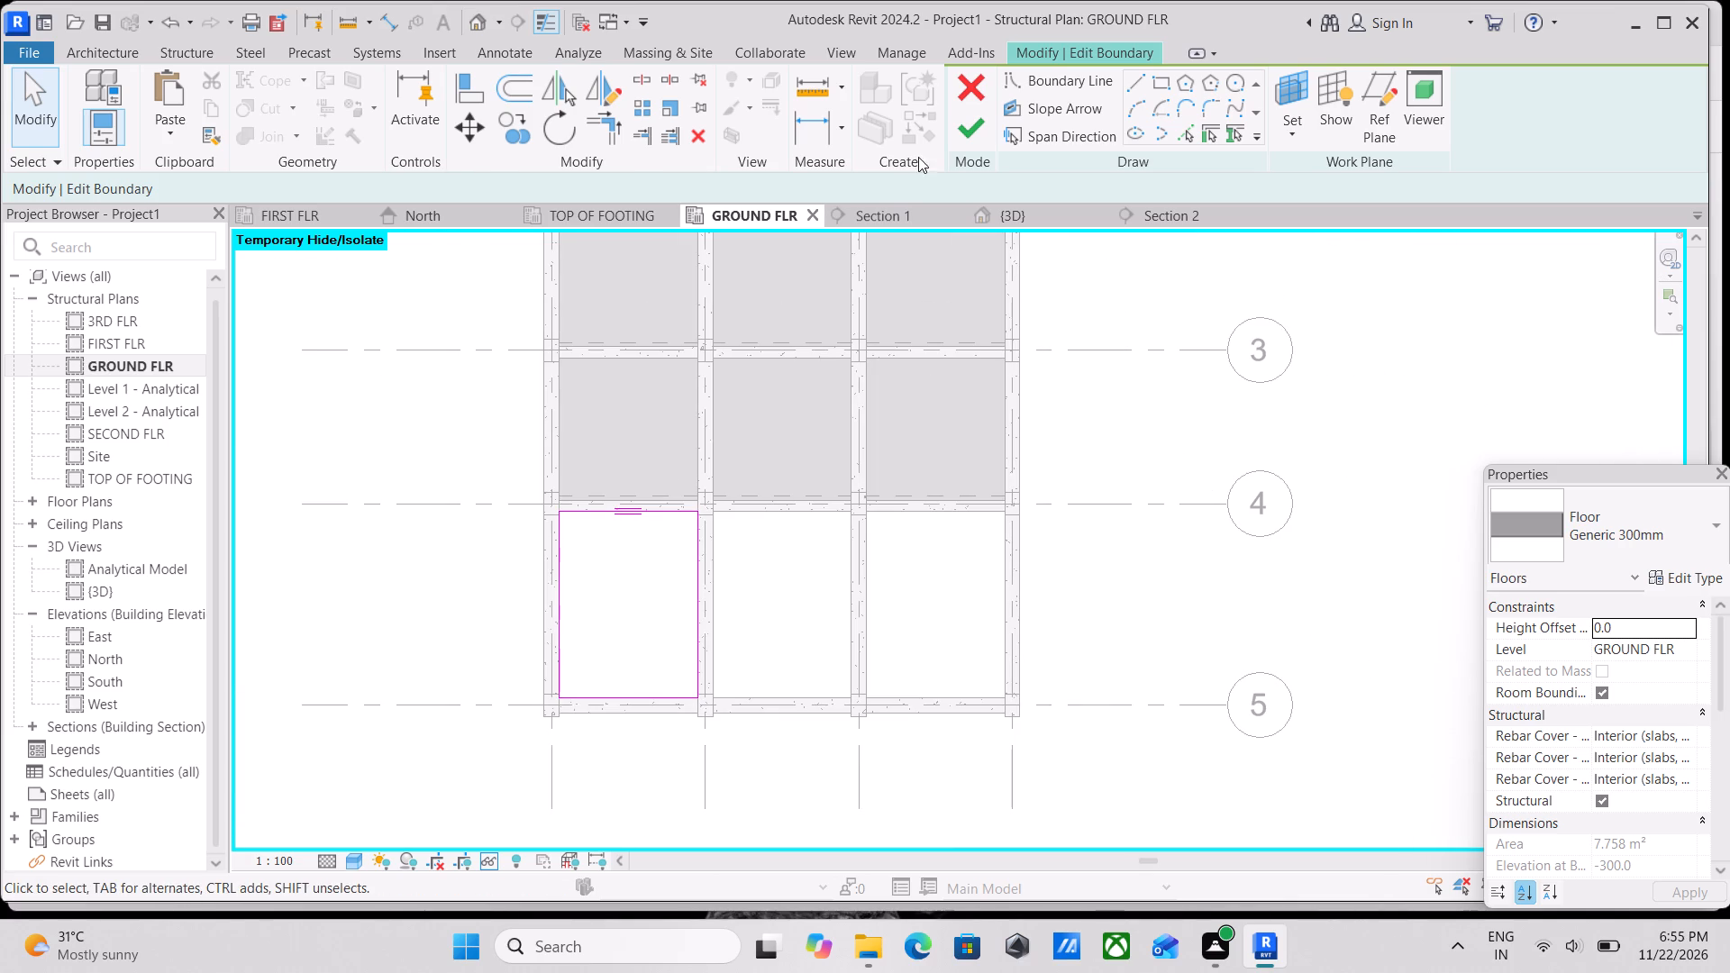
click(962, 141)
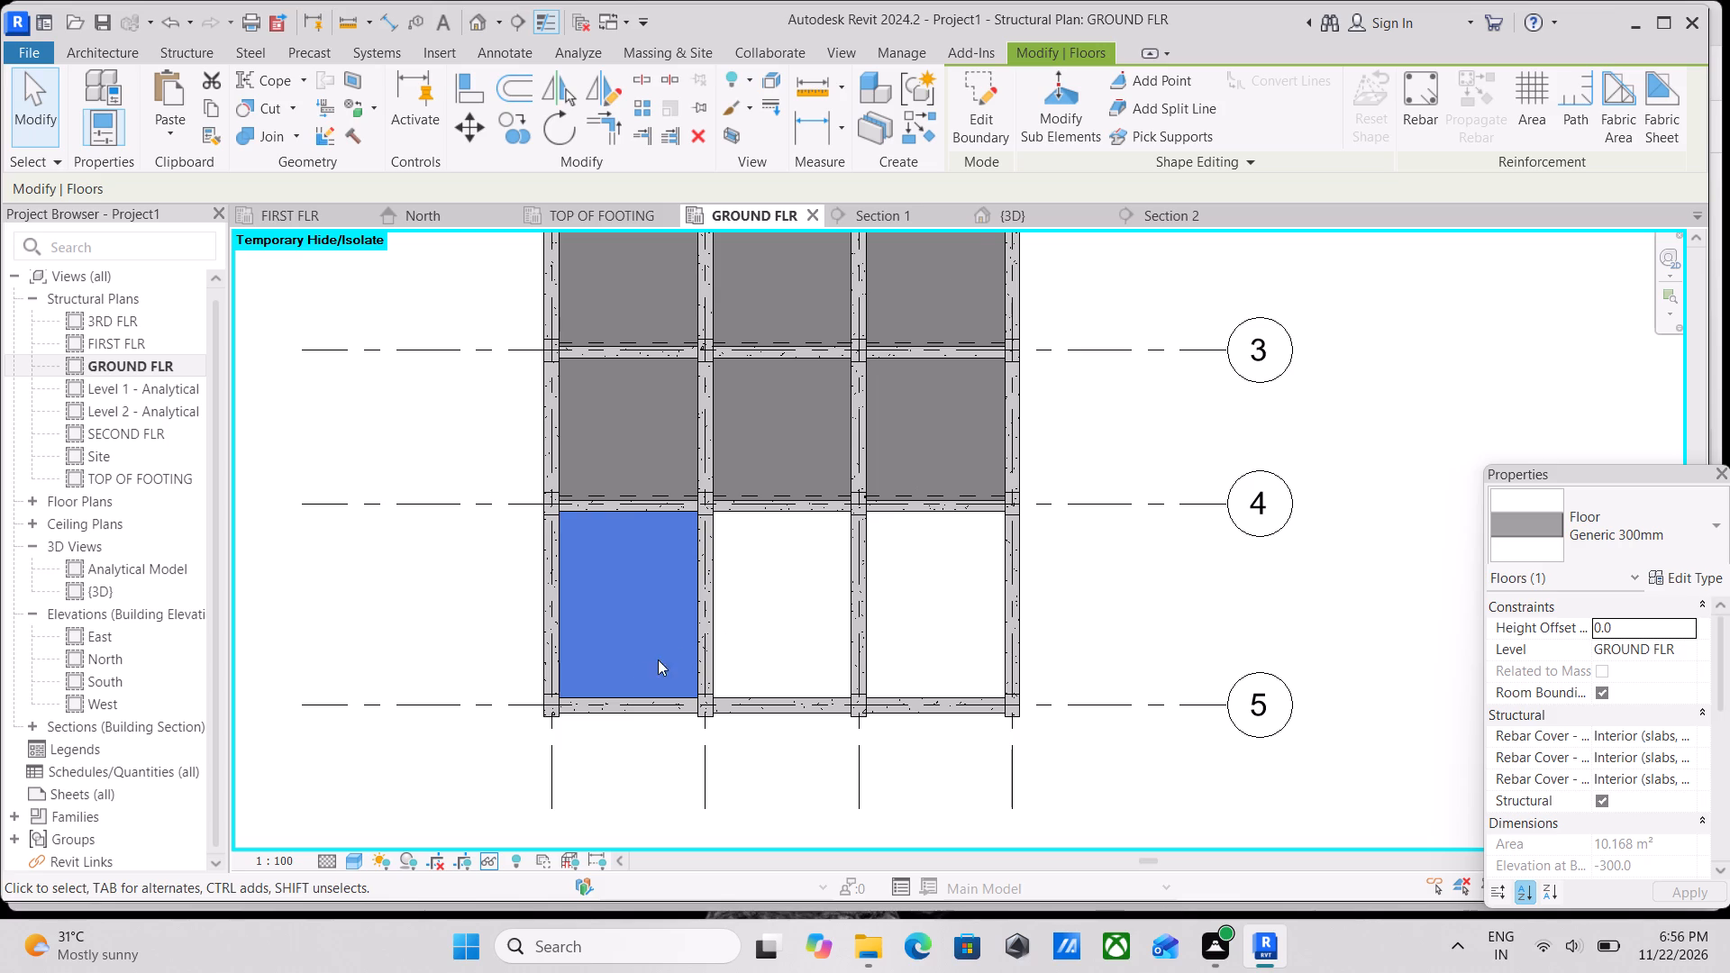
scroll(637, 664, up, 4)
scroll(646, 467, up, 2)
key(Escape)
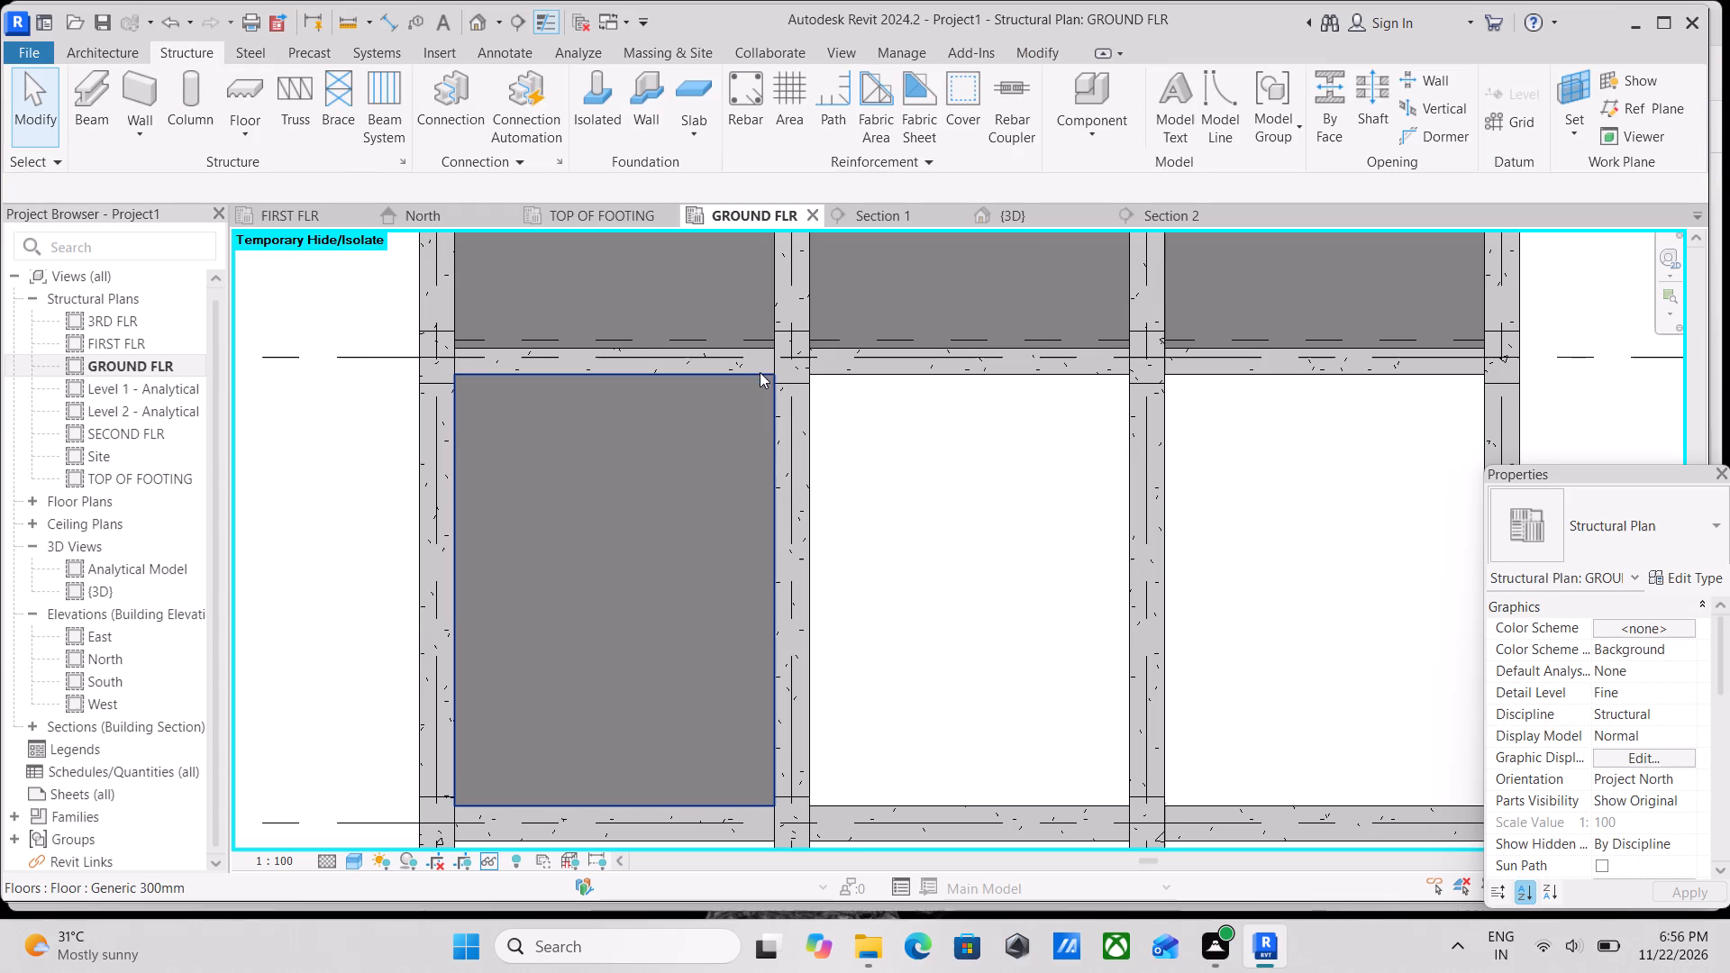
Copy the slab between grids 4 and 5 into the row's two remaining bays, placing the first copy 3048 mm across.
click(760, 370)
middle_drag(710, 571, 741, 650)
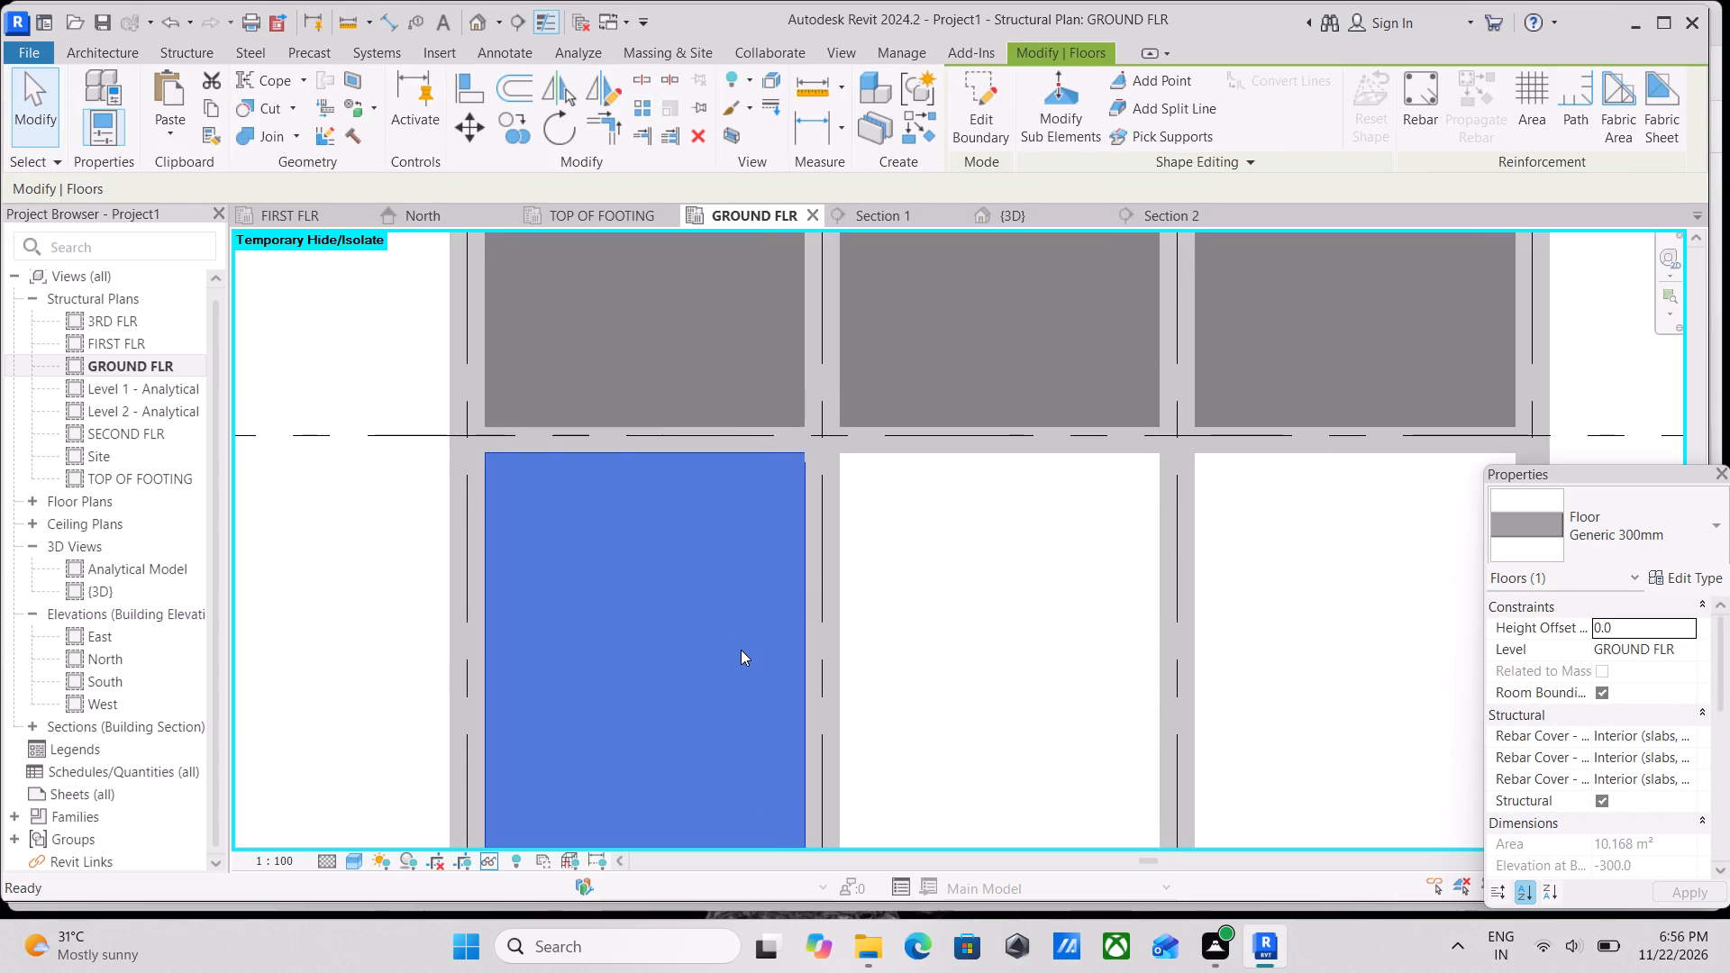
text(co)
scroll(741, 650, up, 1)
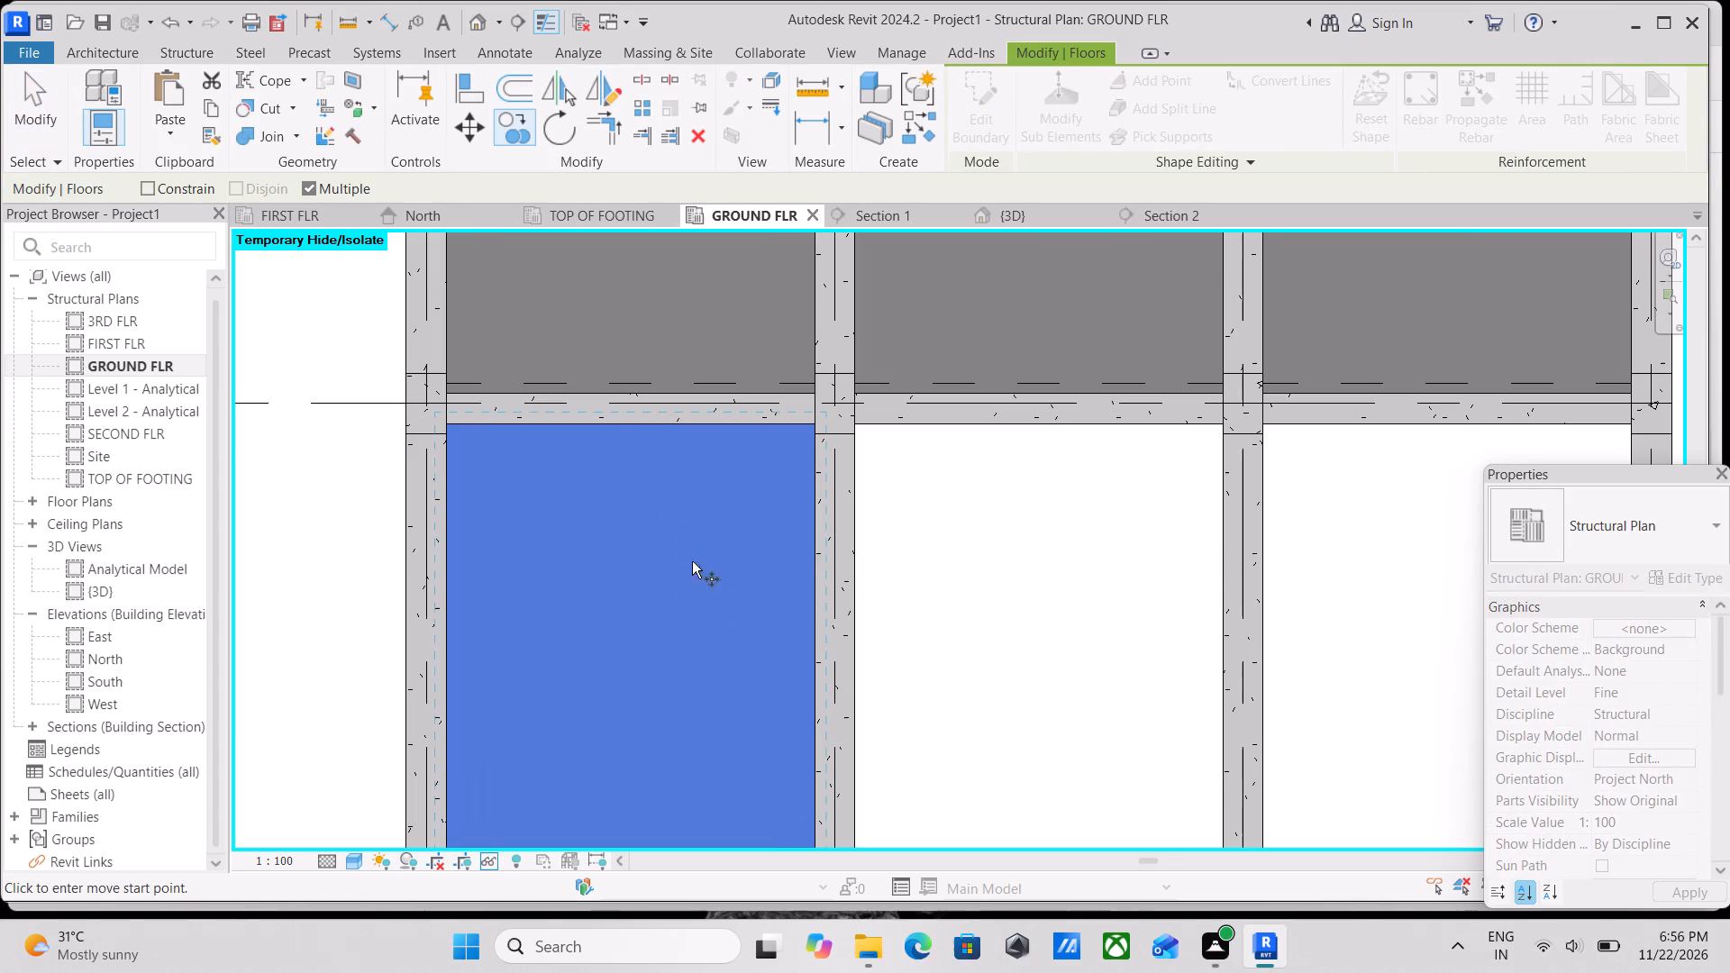
click(626, 423)
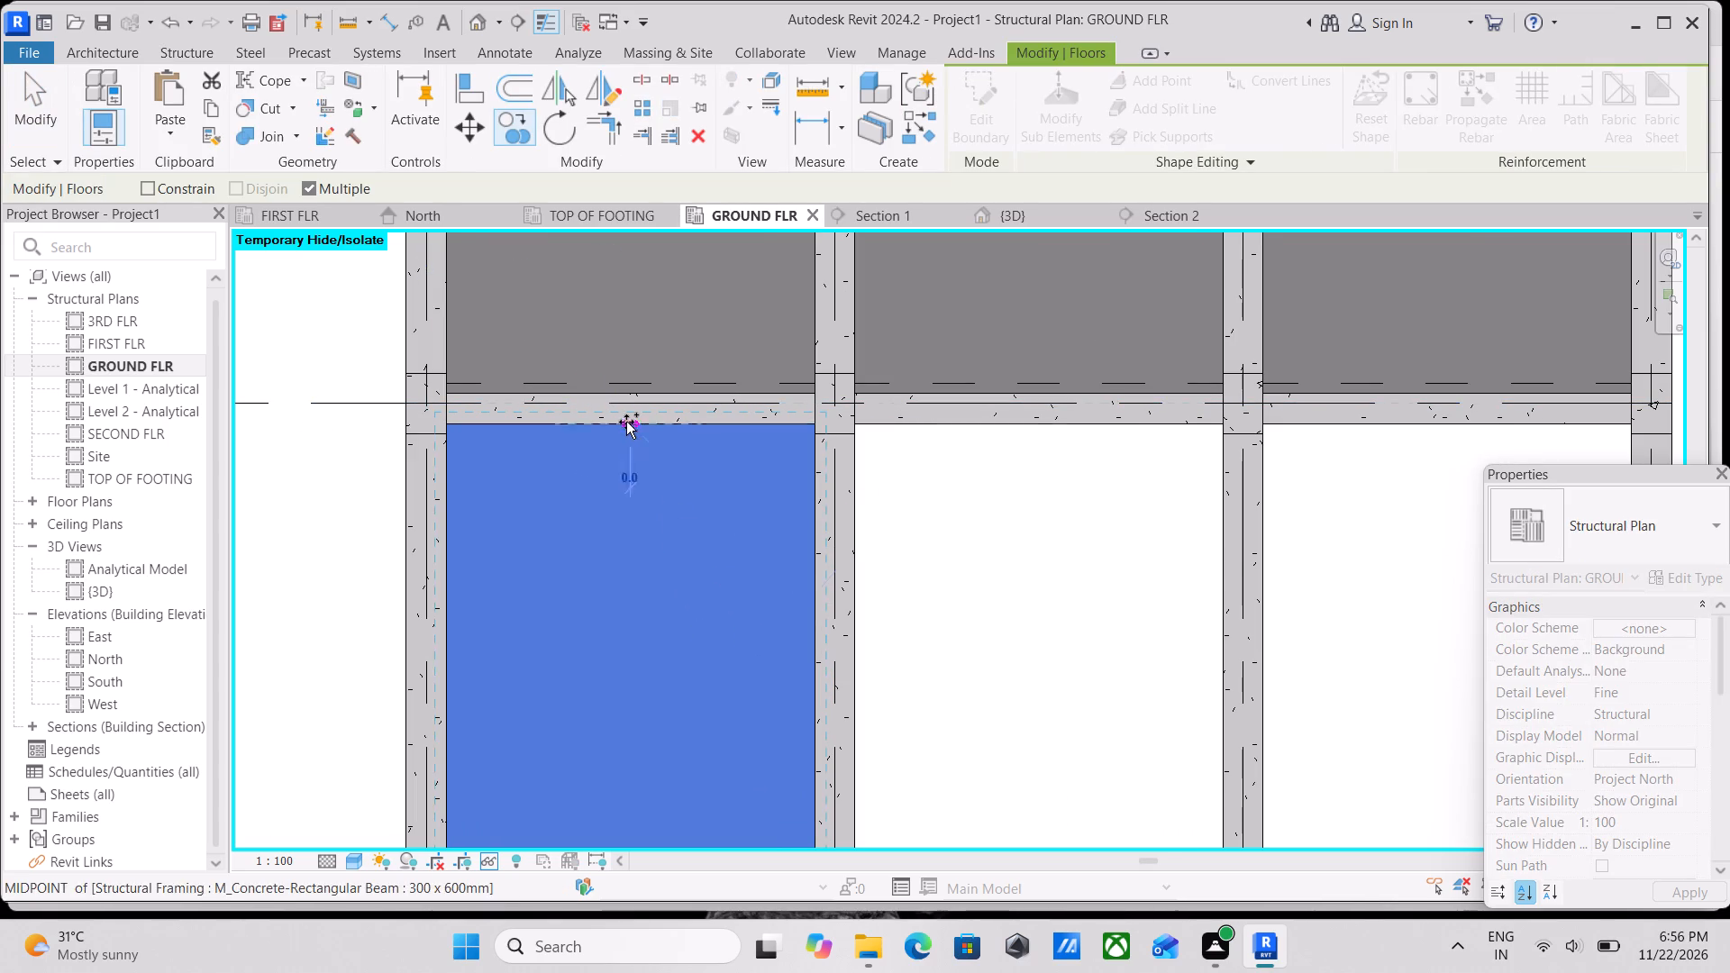
click(1039, 425)
scroll(1059, 506, down, 2)
middle_drag(1055, 505, 1051, 505)
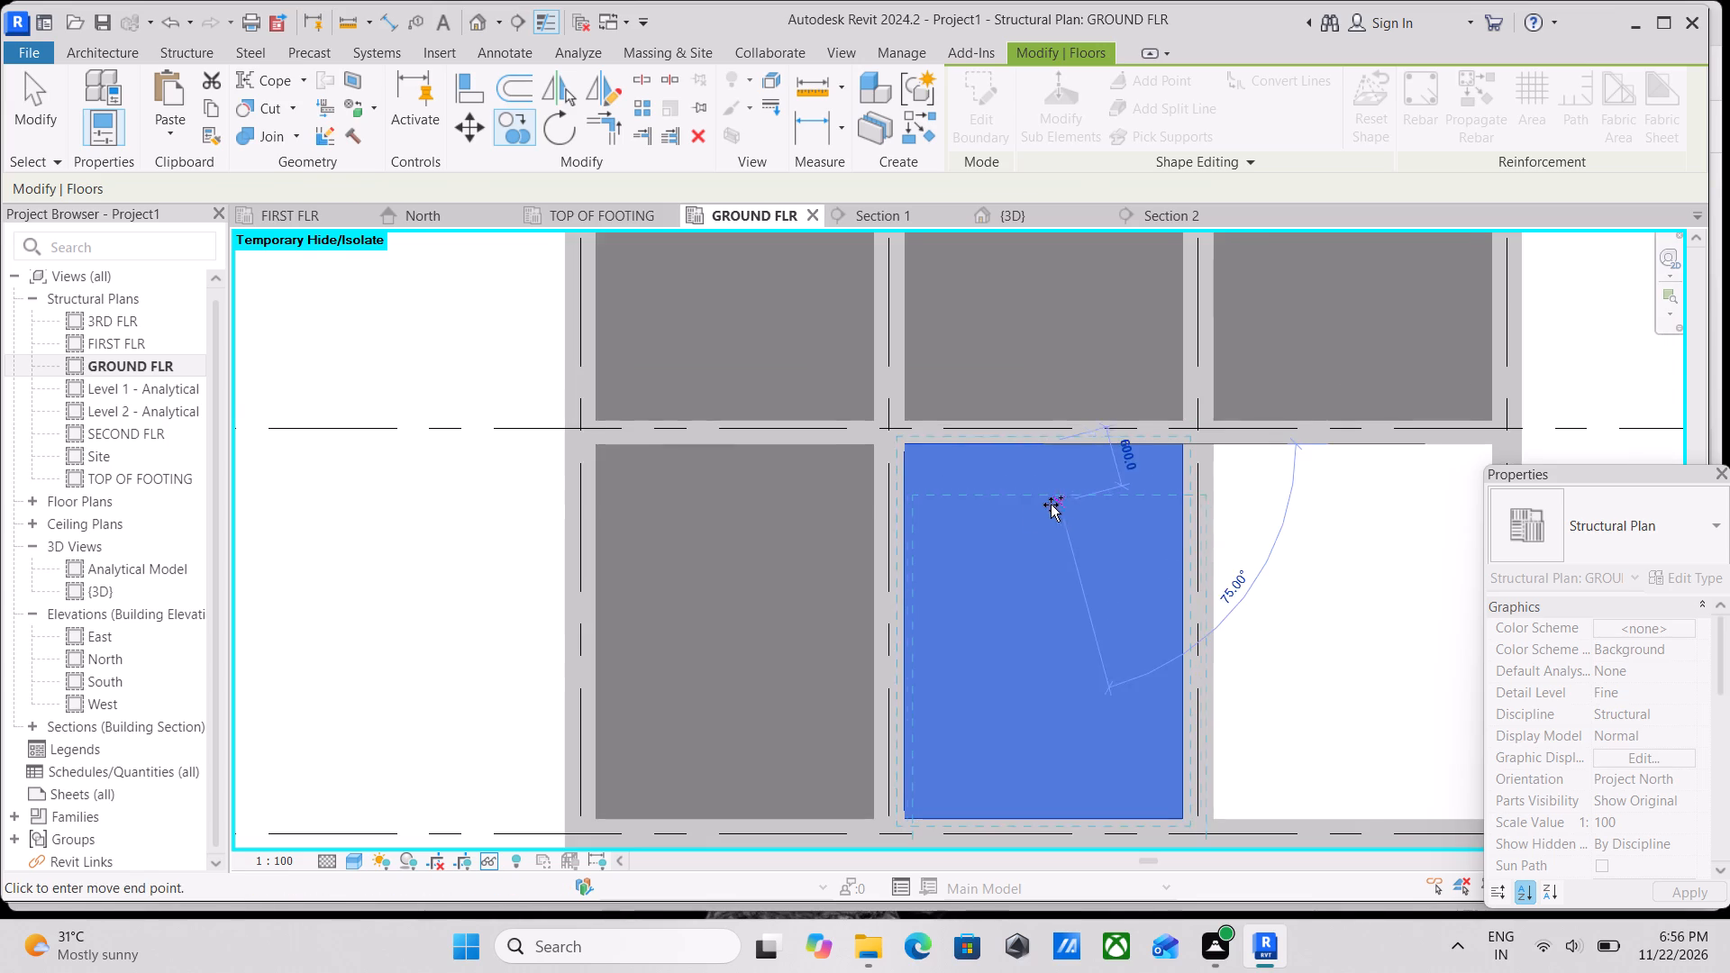
middle_drag(1051, 505, 882, 527)
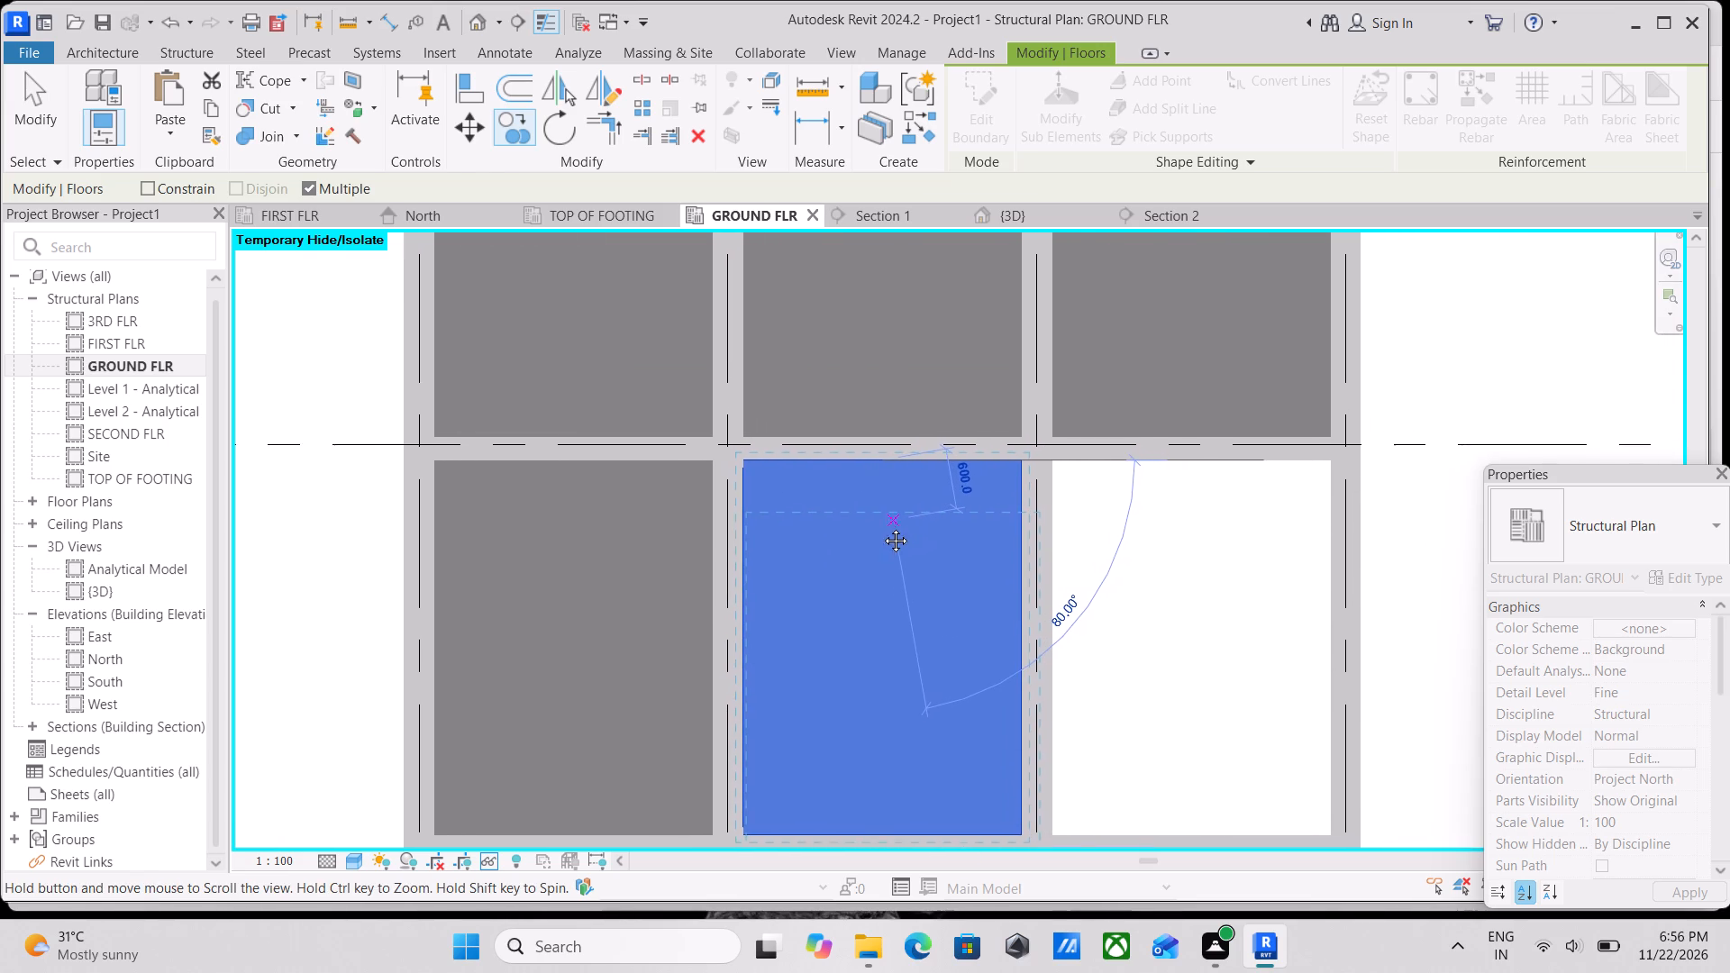
middle_drag(882, 527, 873, 535)
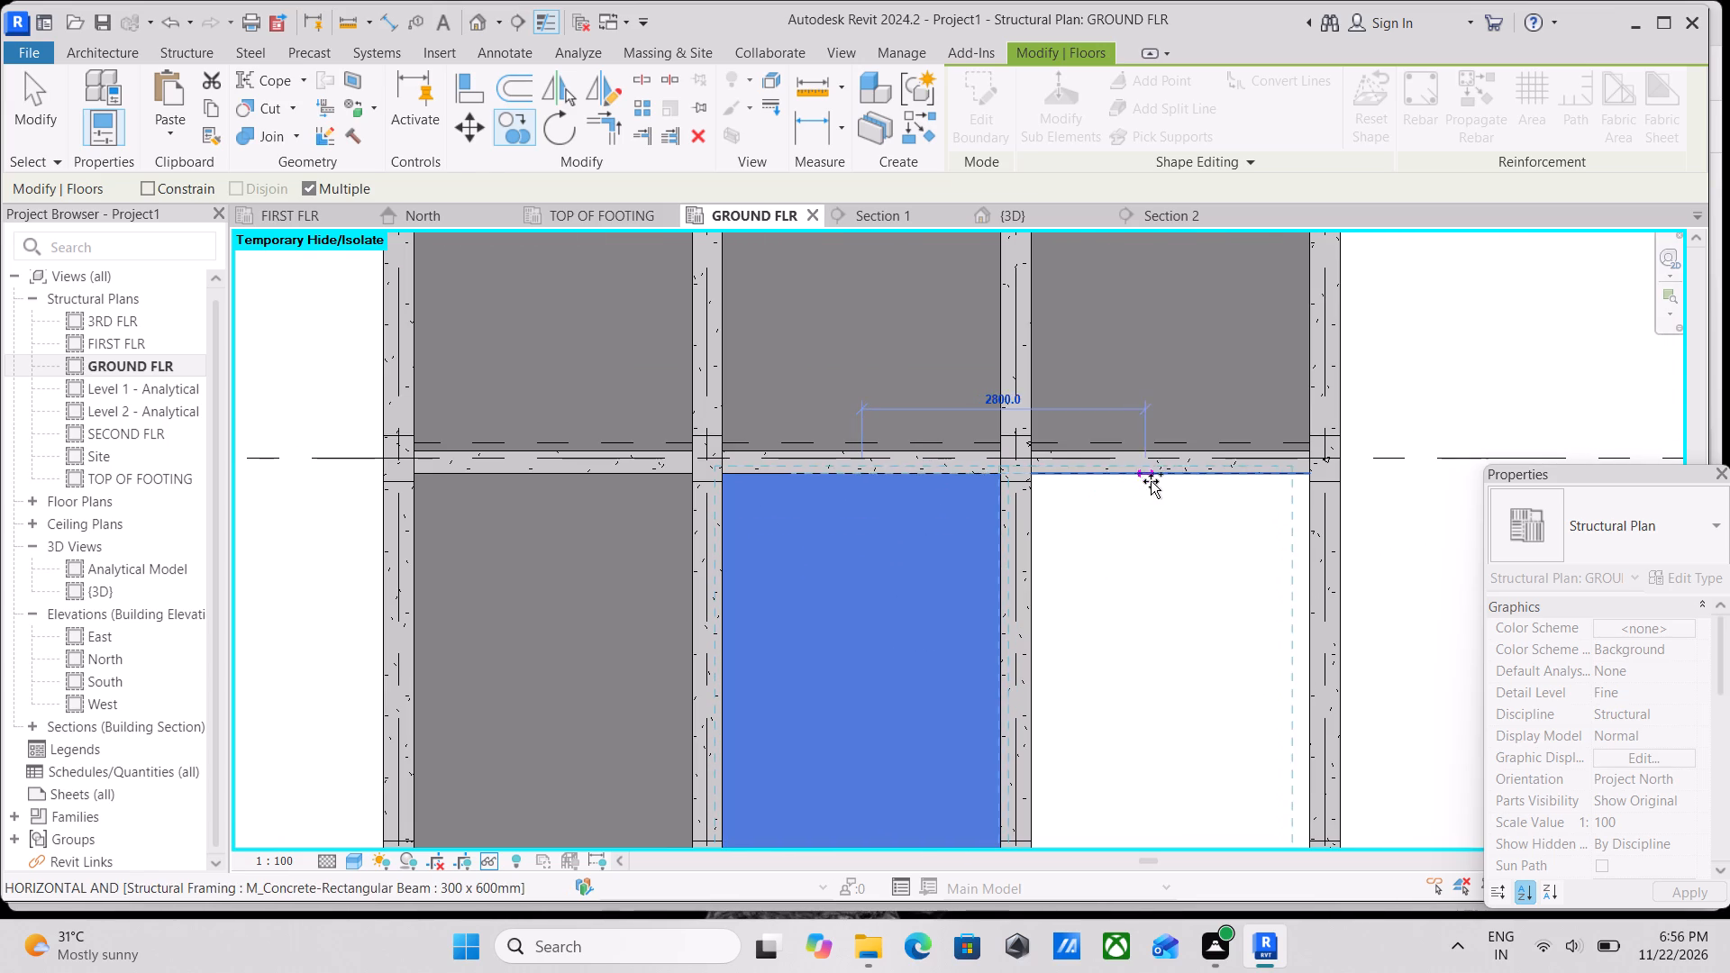
click(1178, 476)
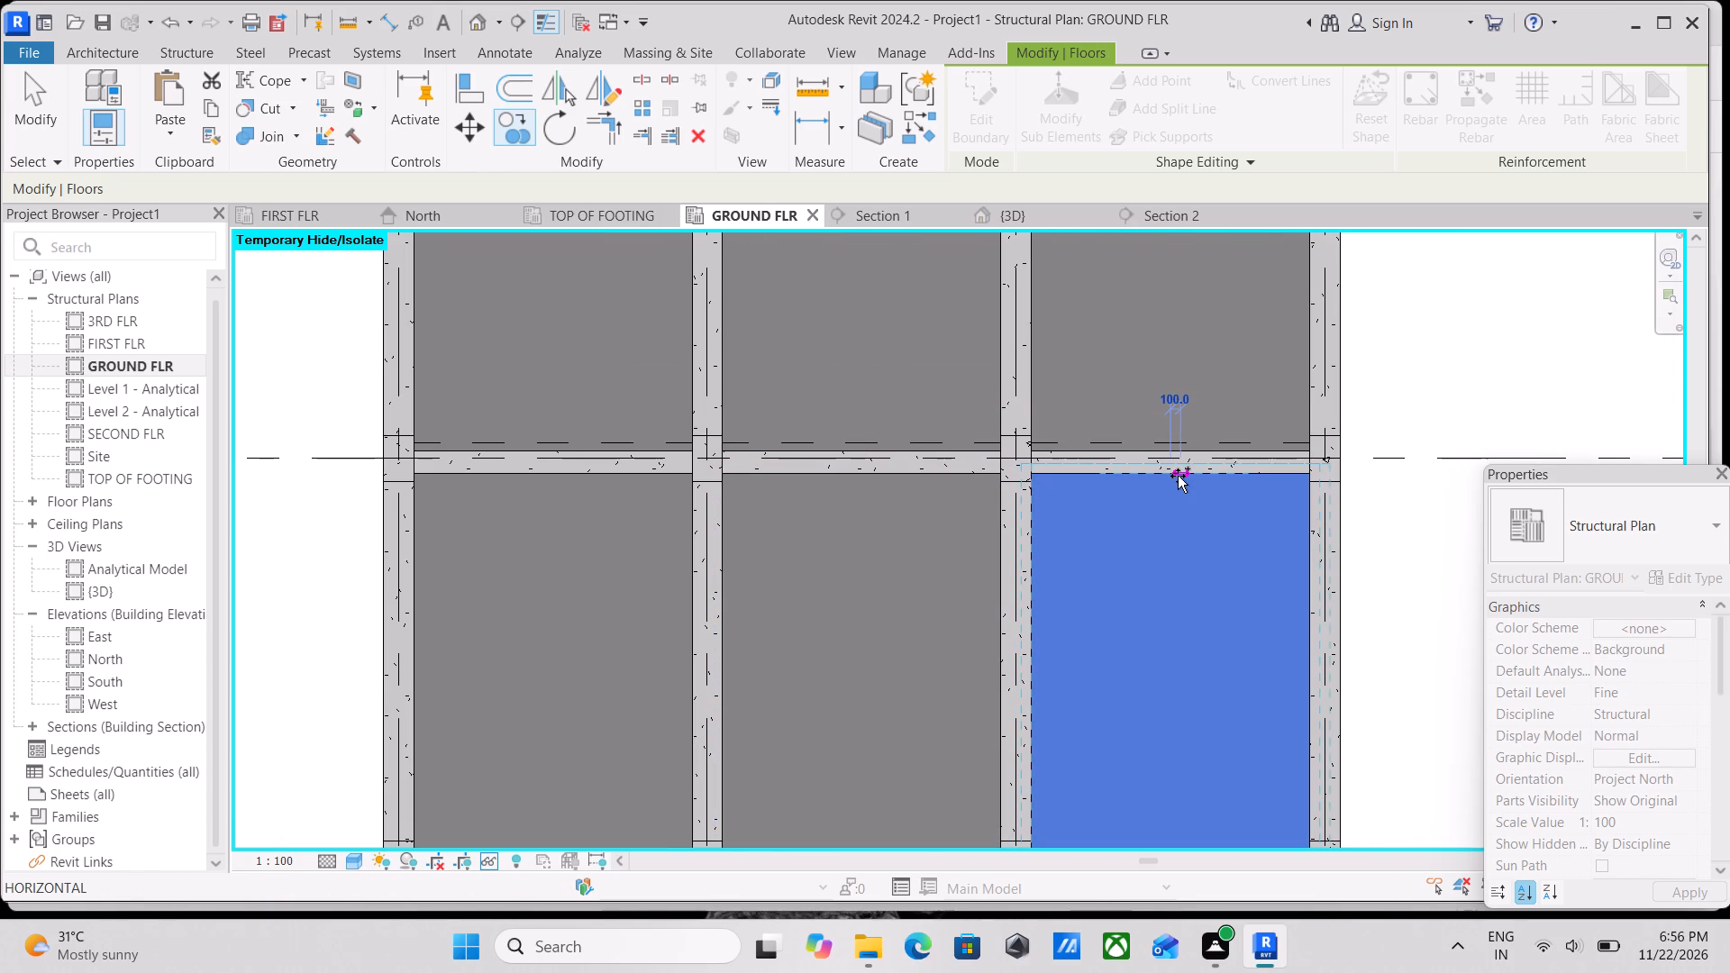
key(Escape)
scroll(1177, 476, down, 3)
key(Escape)
key(Escape)
Examine the slab coverage of the GROUND FLR bays down to grid 5.
scroll(1161, 532, up, 2)
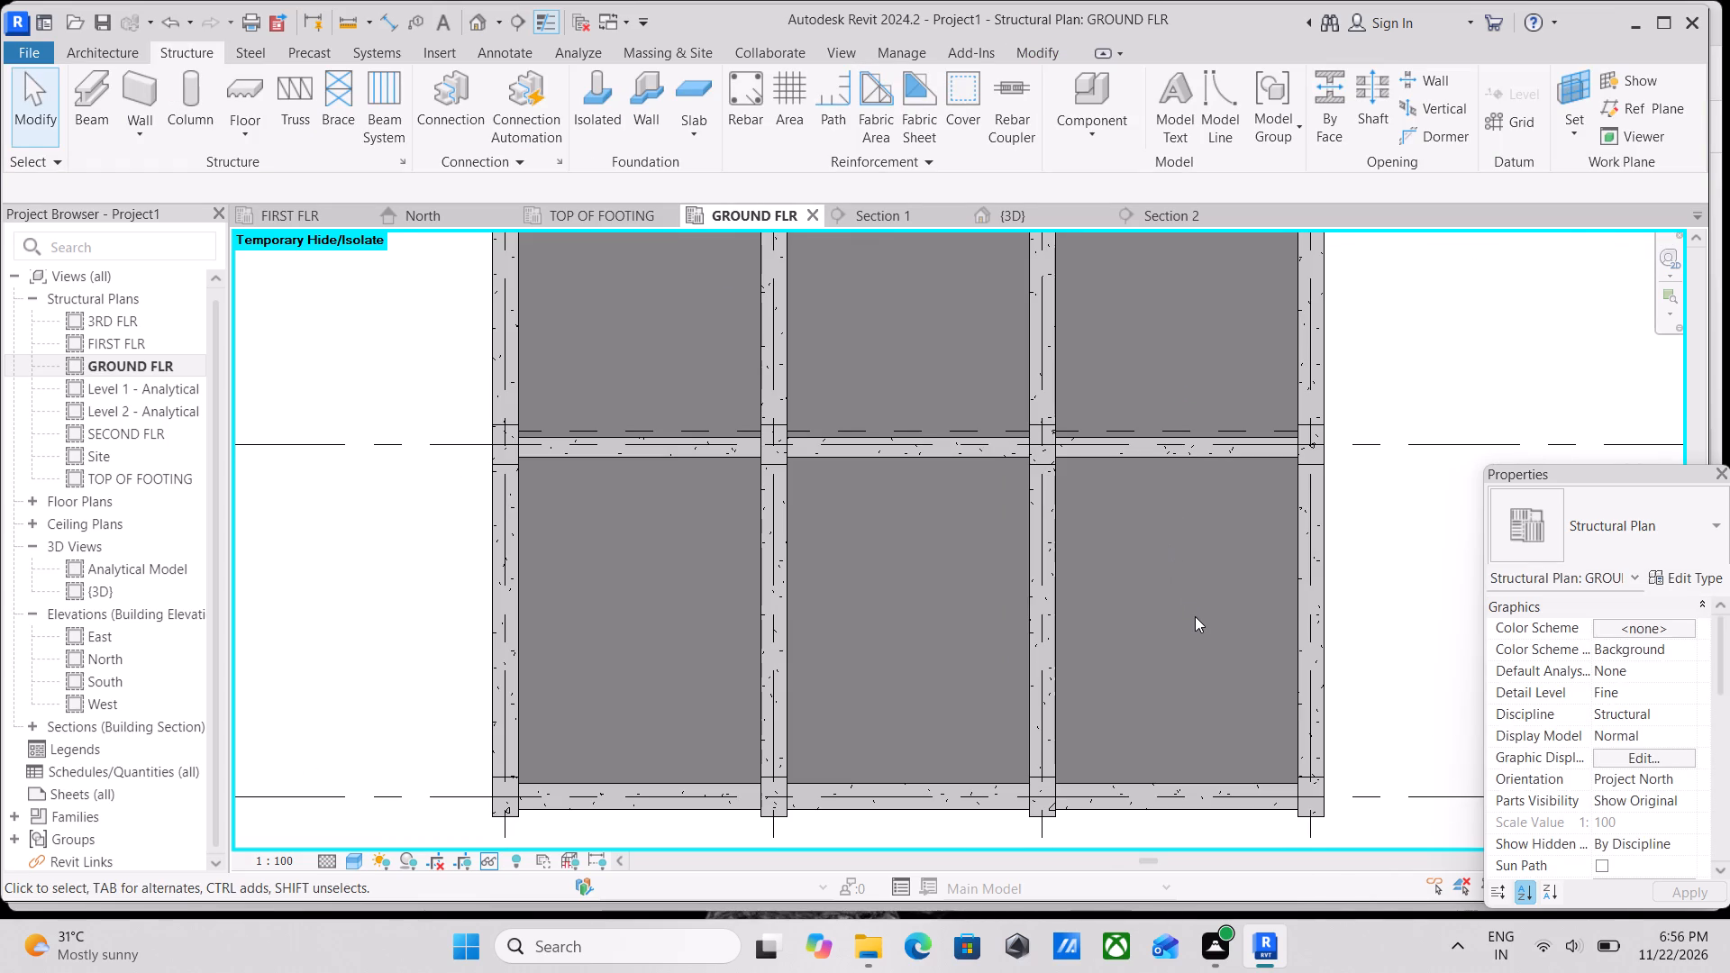
scroll(1195, 616, up, 4)
scroll(1195, 616, down, 9)
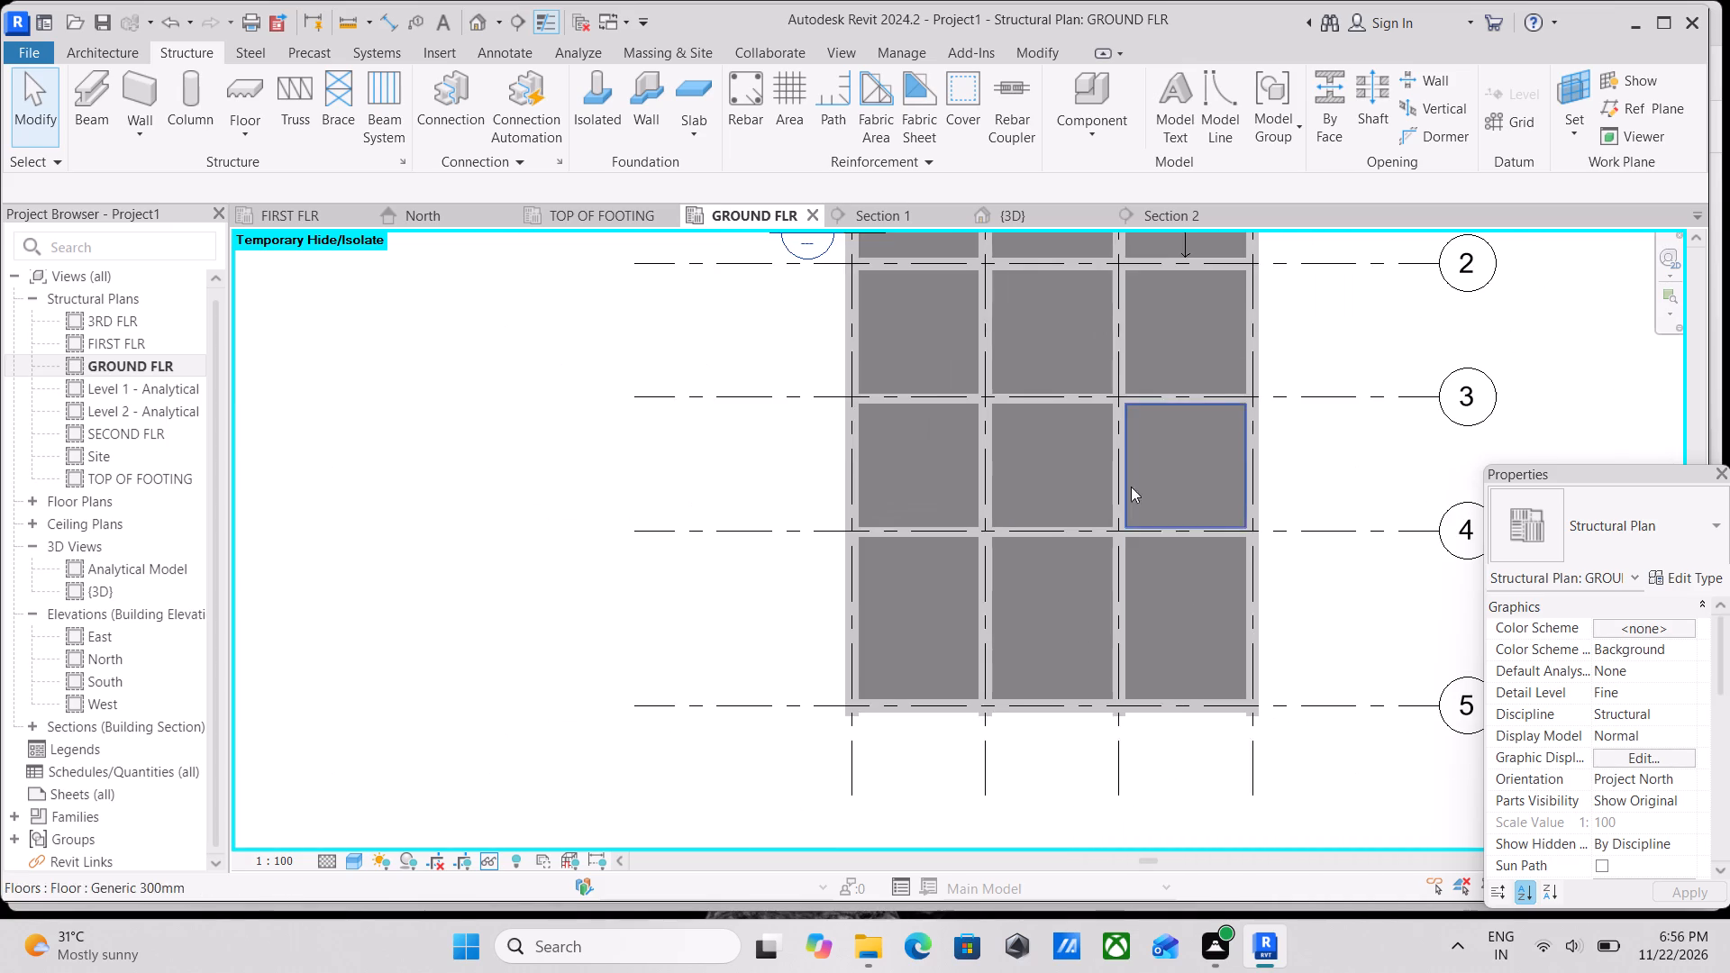
scroll(1072, 527, up, 3)
key(Escape)
scroll(1076, 532, down, 3)
middle_drag(1076, 532, 1079, 606)
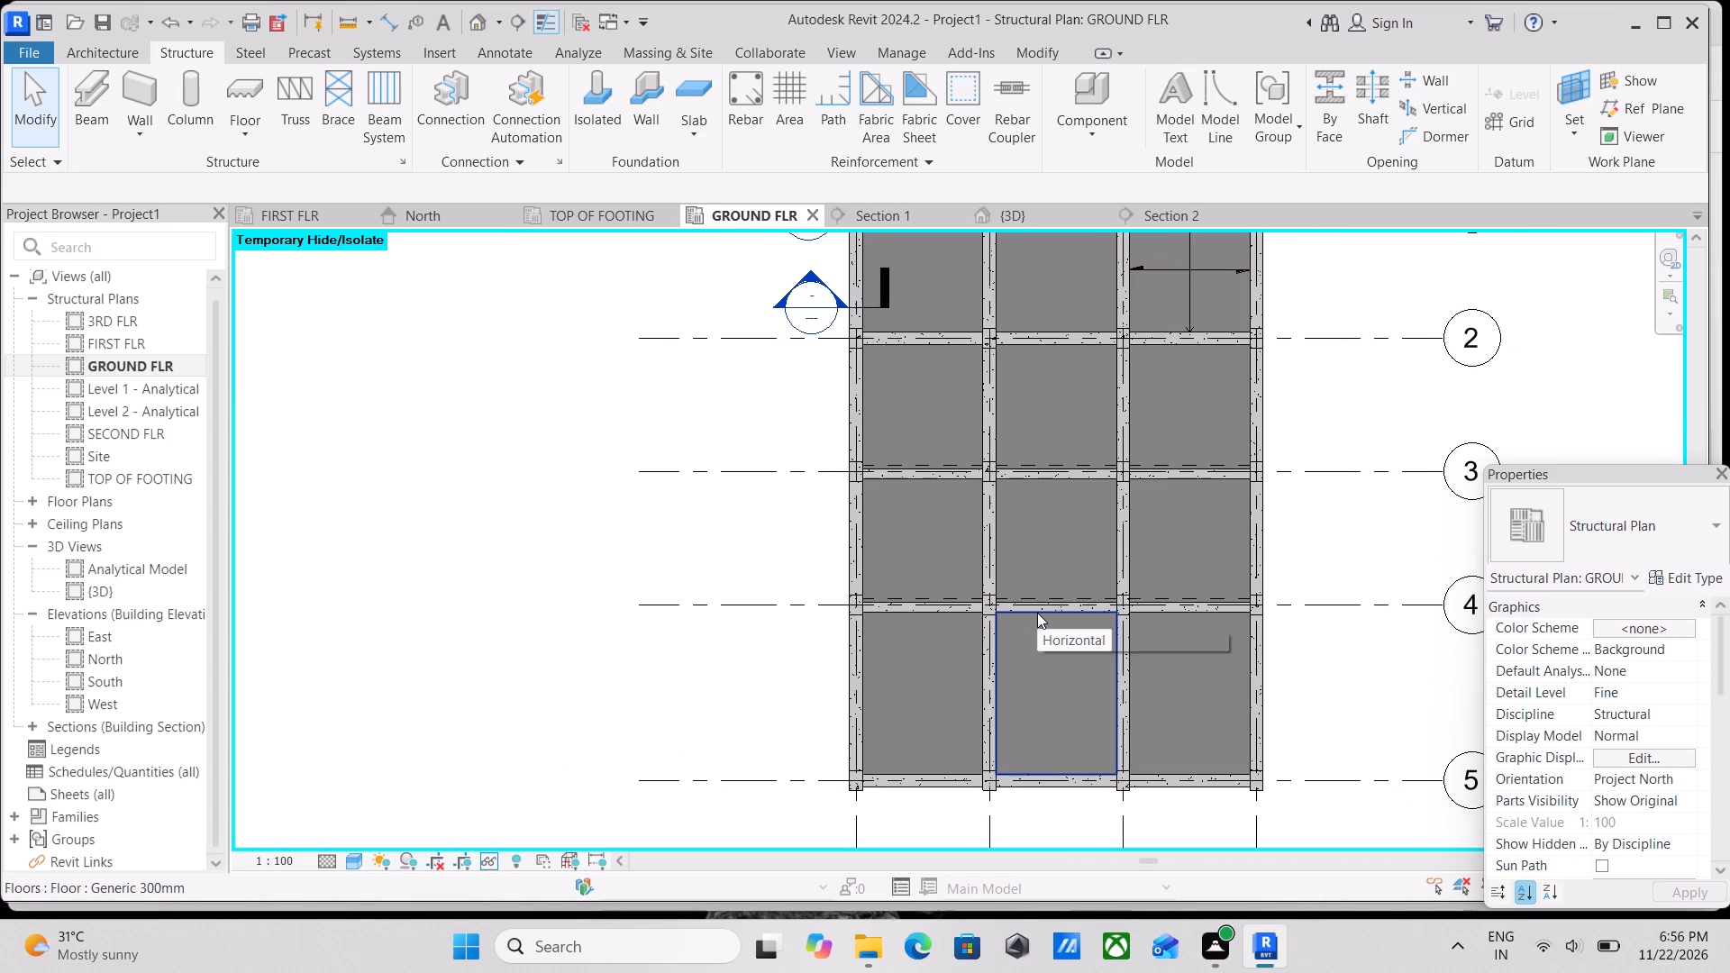
Delete the Section 2 marker near grid 2 at the building's grid A side, including its section view.
scroll(1037, 613, up, 2)
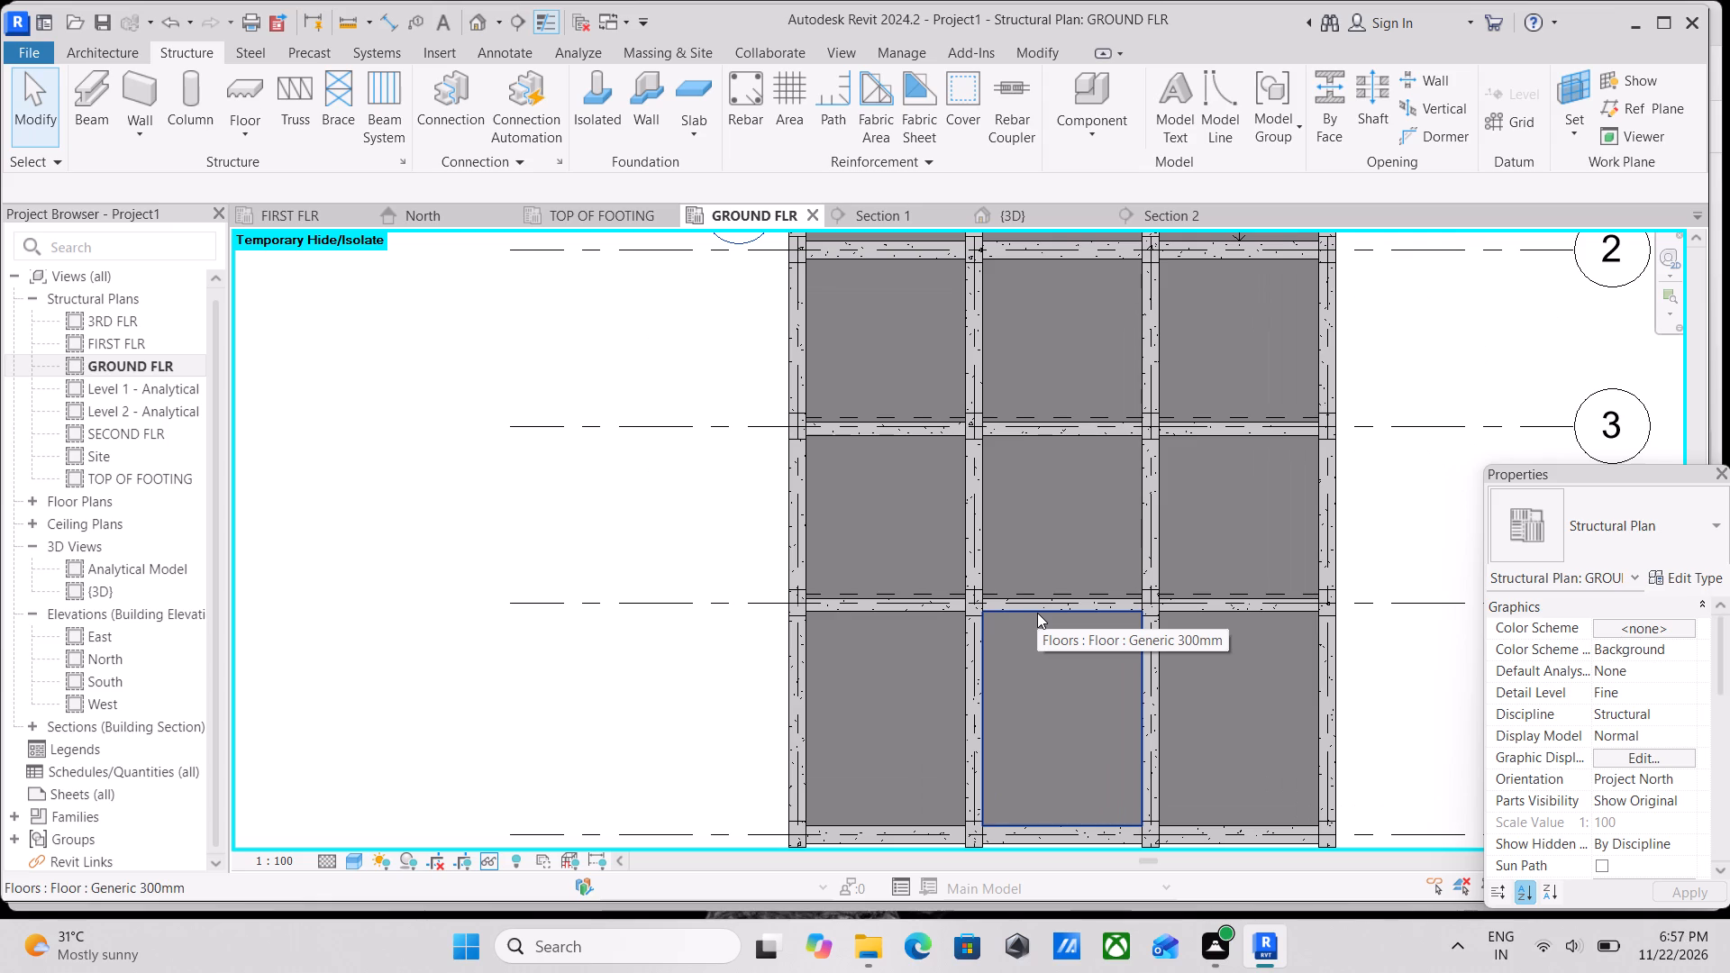
scroll(1037, 613, up, 4)
scroll(1037, 613, down, 6)
middle_drag(1066, 574, 1068, 755)
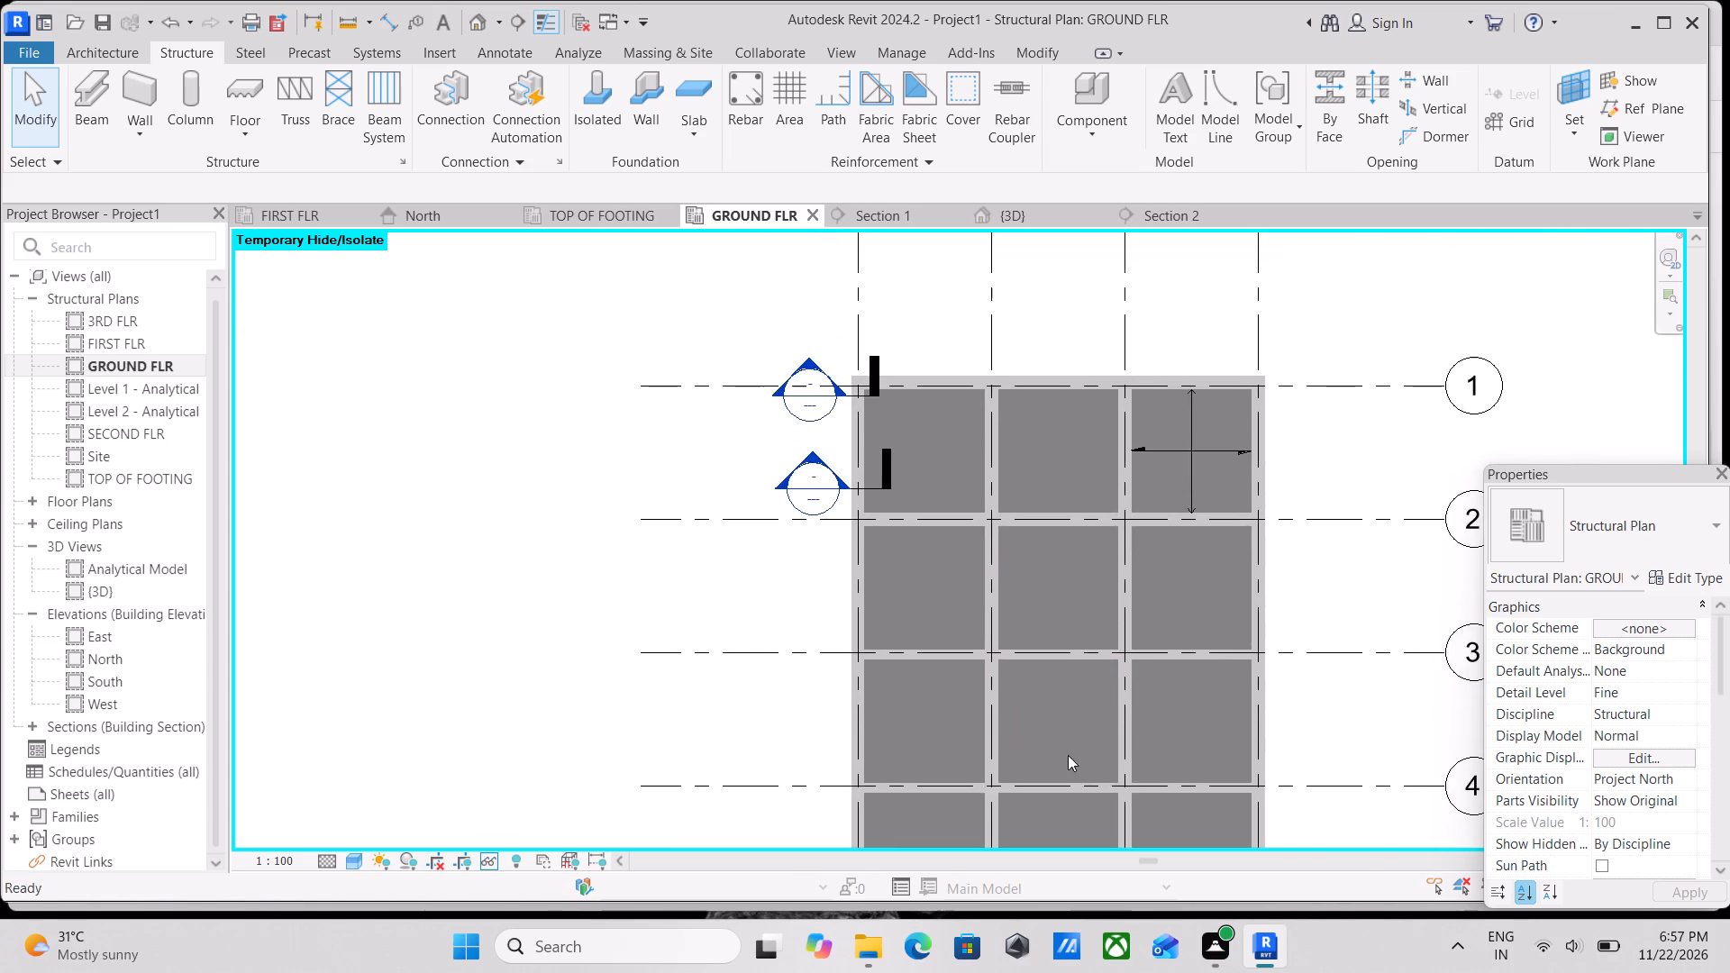
scroll(1070, 638, down, 2)
middle_drag(1068, 639, 1044, 688)
scroll(1044, 688, up, 3)
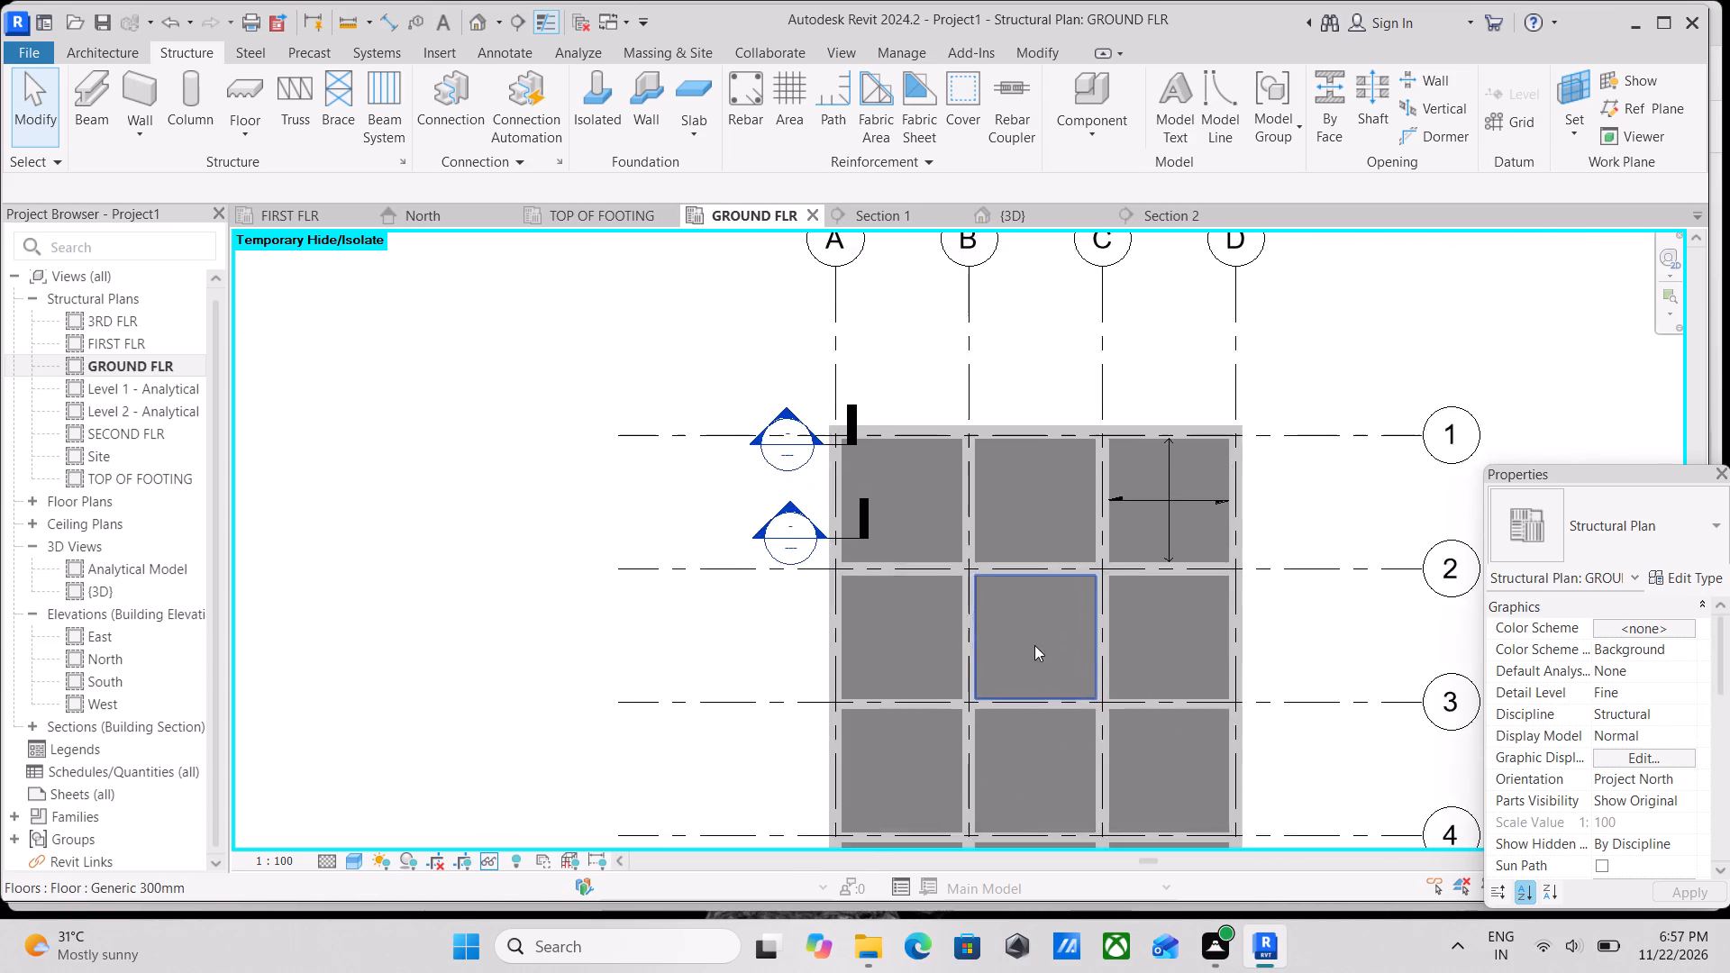
scroll(889, 459, up, 3)
scroll(757, 557, up, 4)
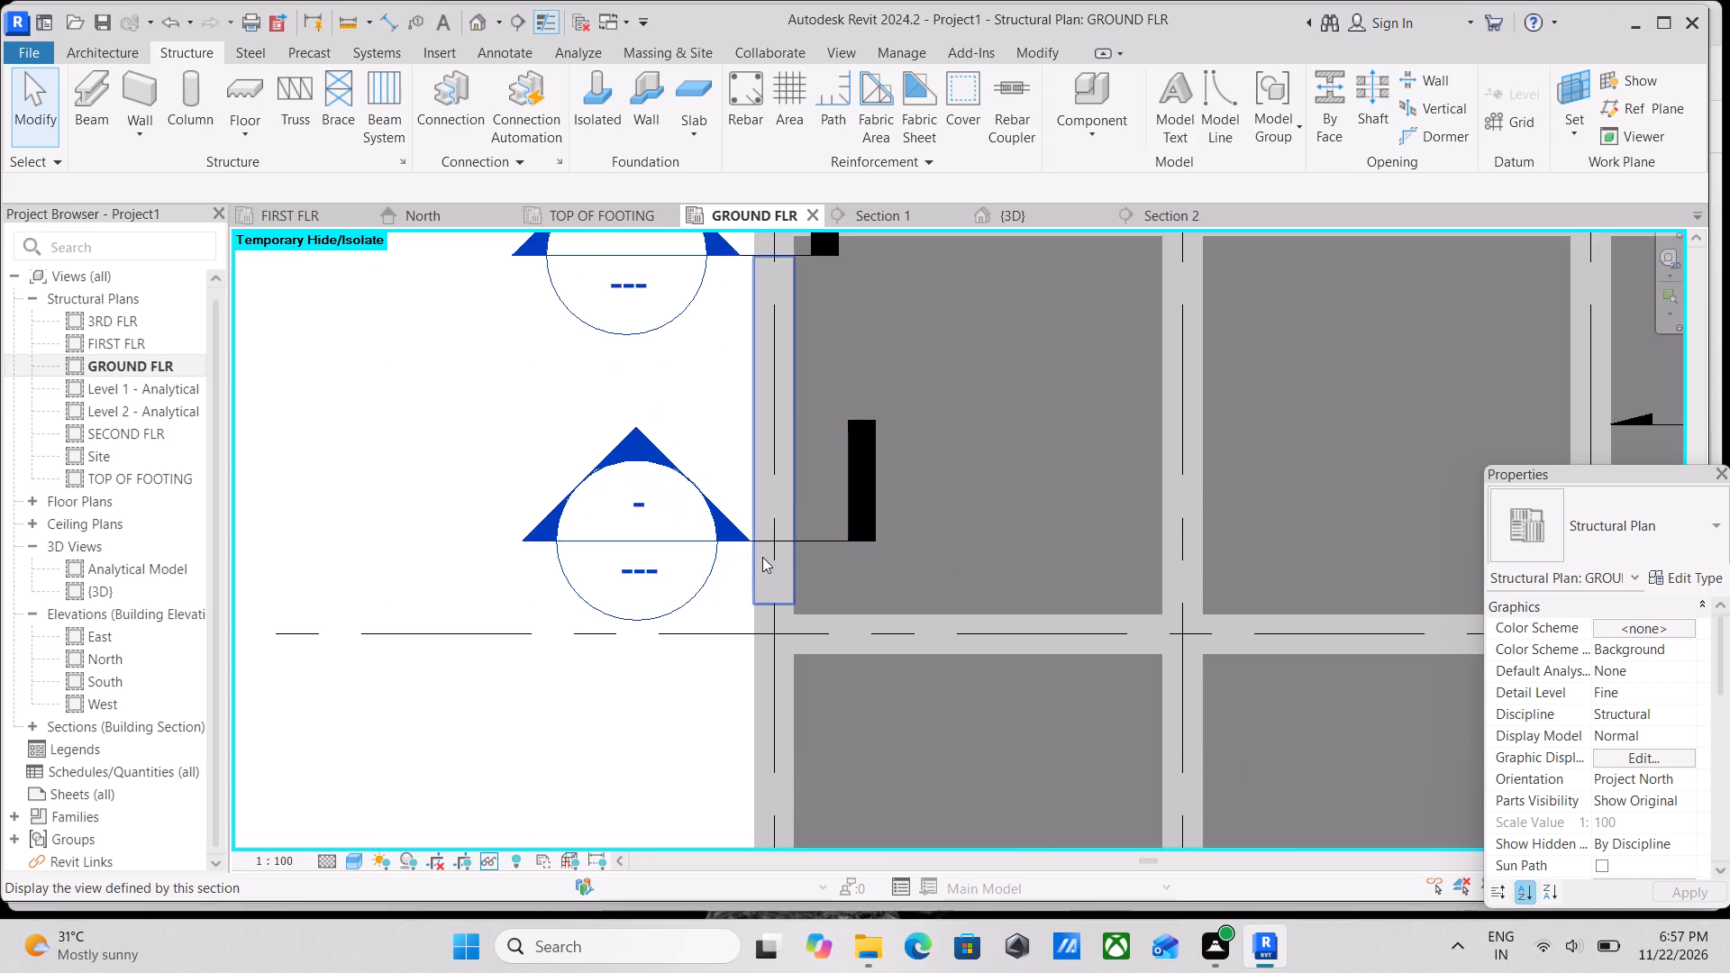
scroll(769, 556, up, 4)
click(813, 530)
right_click(813, 530)
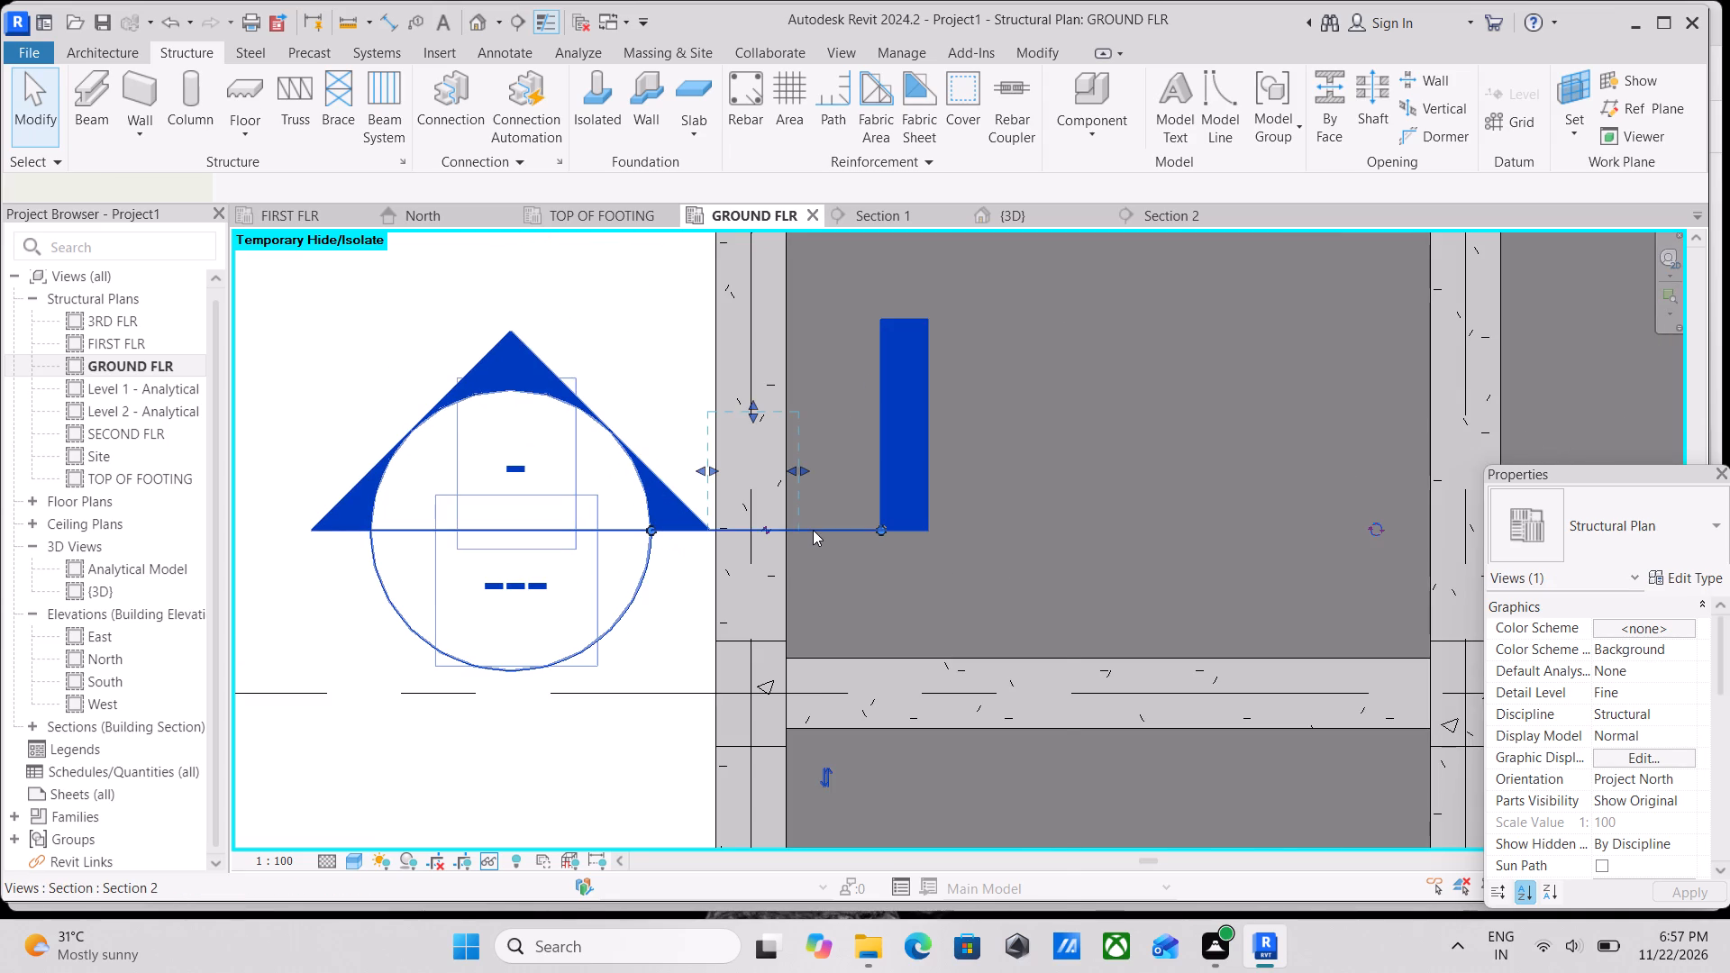
click(867, 629)
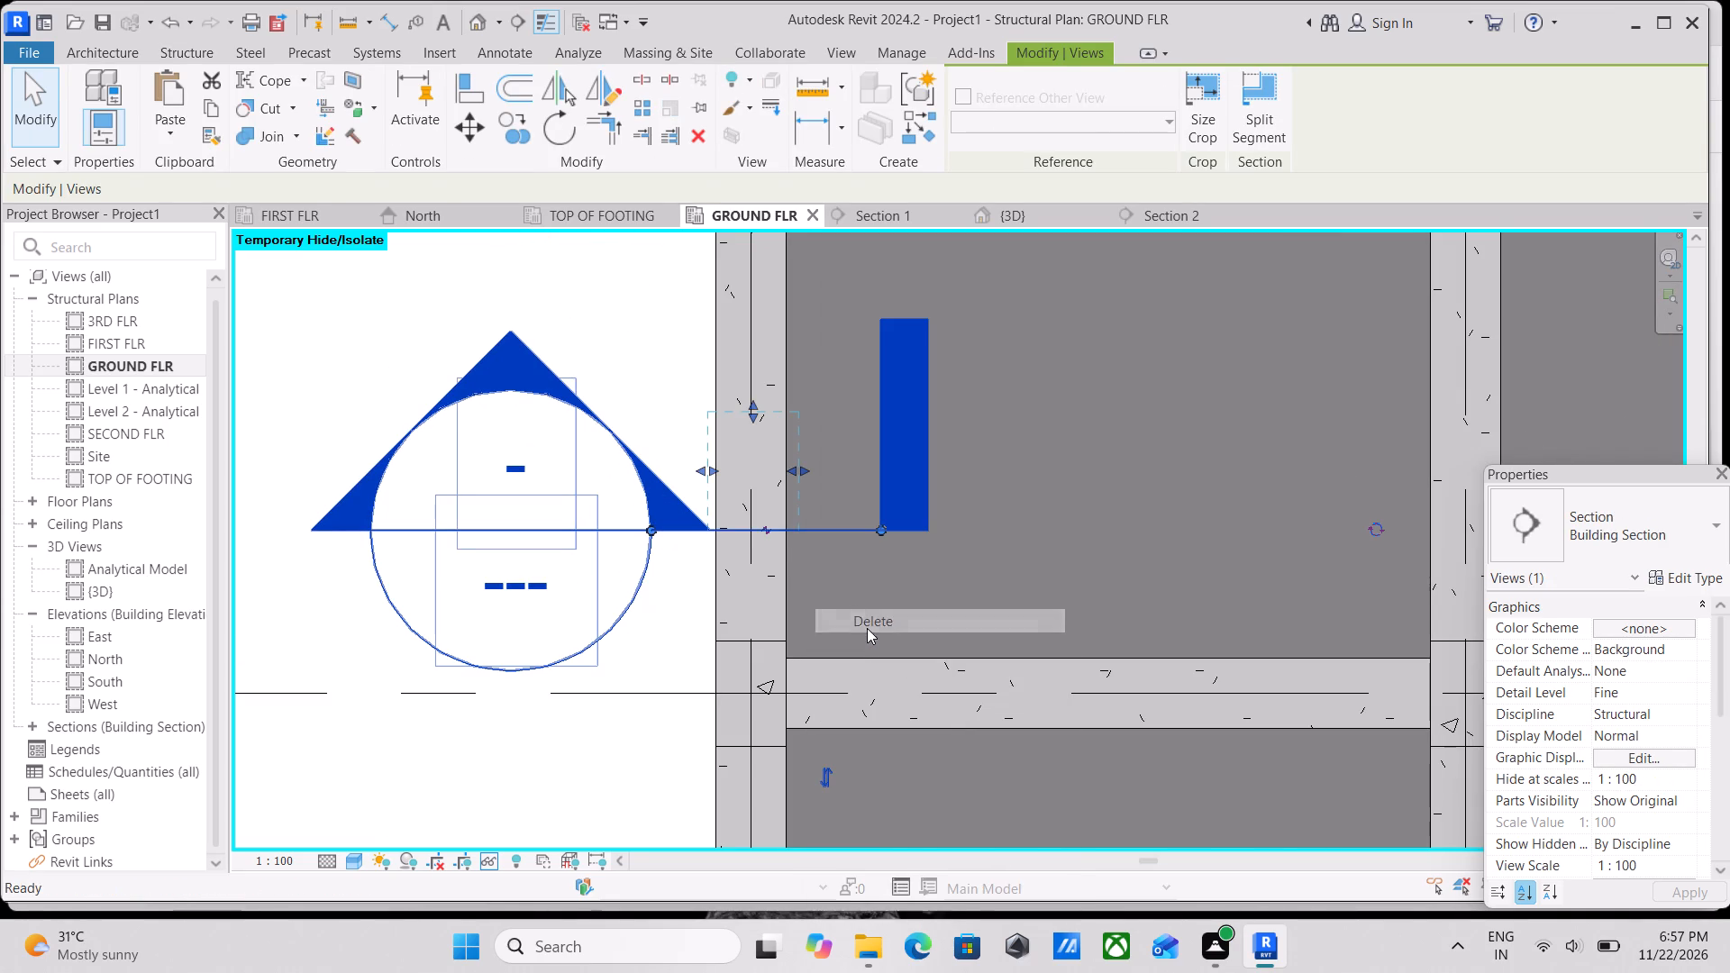
scroll(705, 464, down, 1)
click(948, 540)
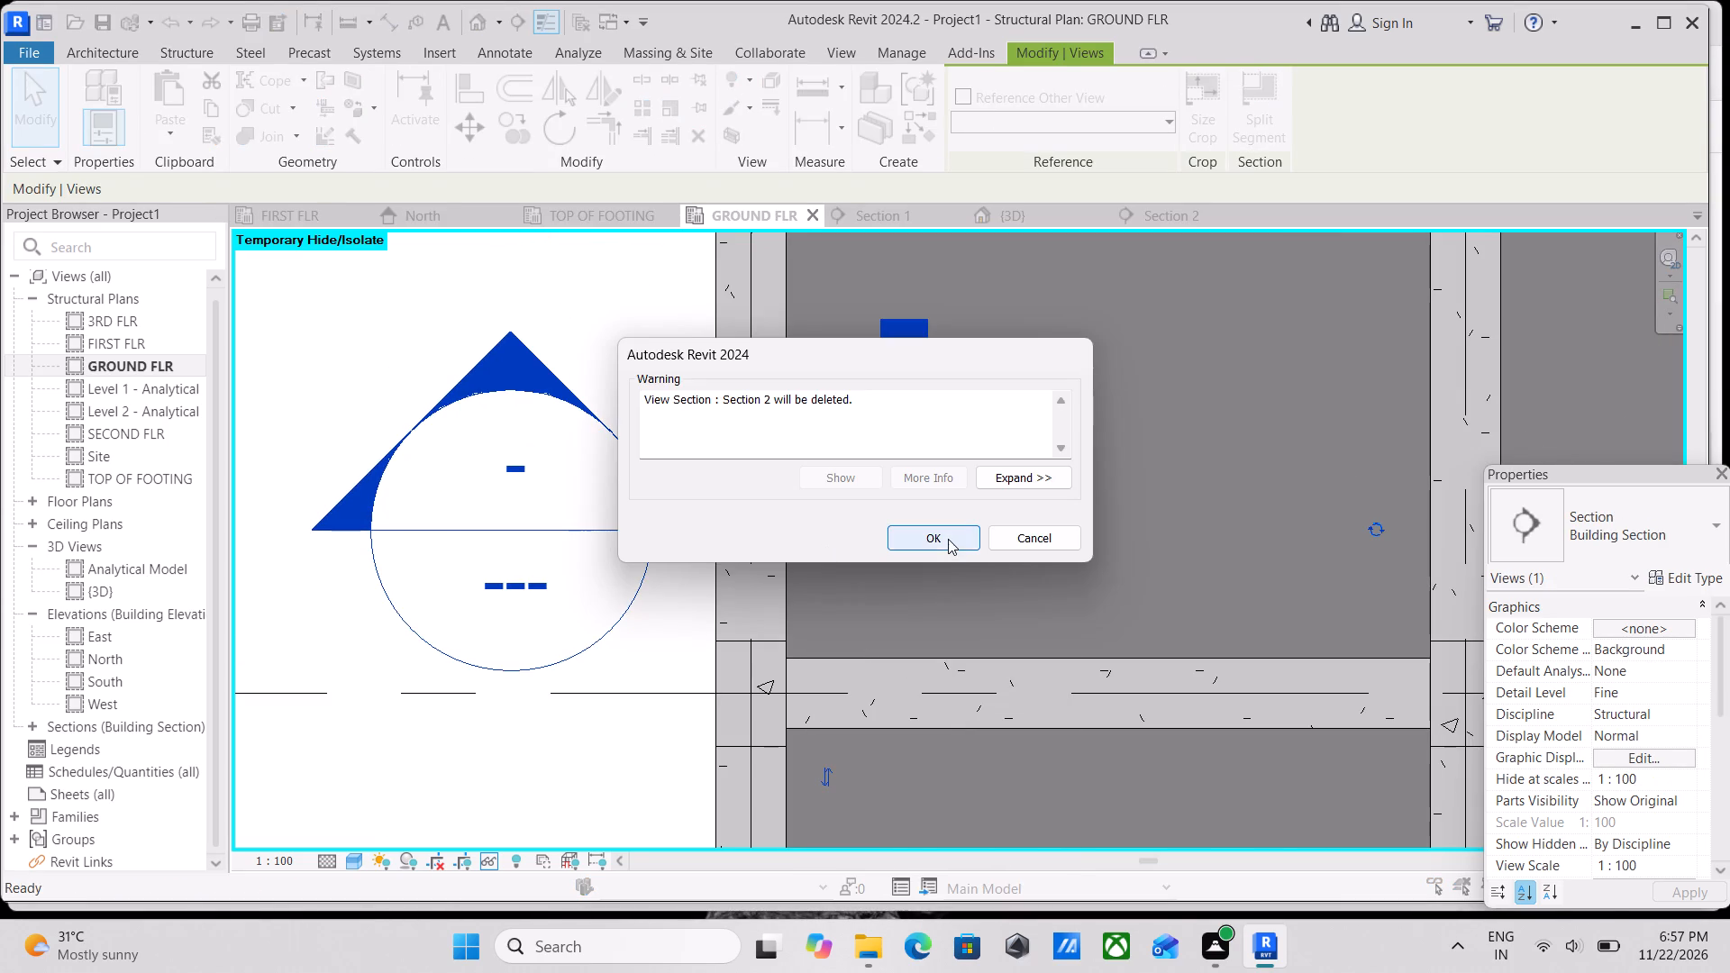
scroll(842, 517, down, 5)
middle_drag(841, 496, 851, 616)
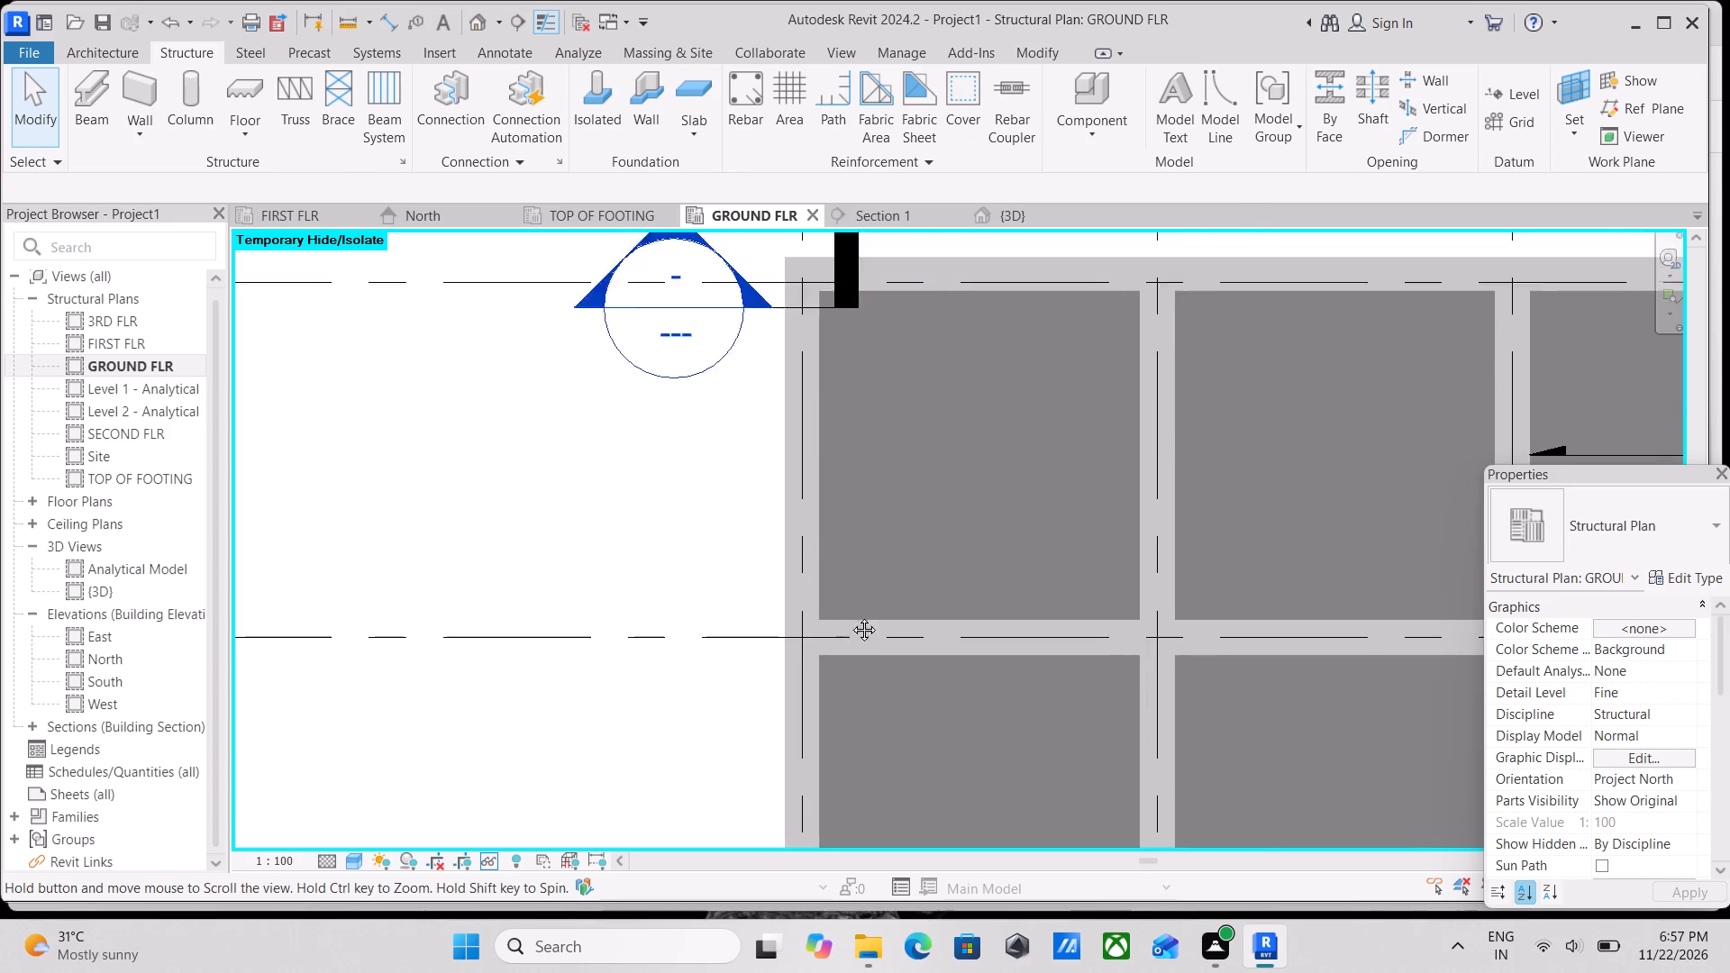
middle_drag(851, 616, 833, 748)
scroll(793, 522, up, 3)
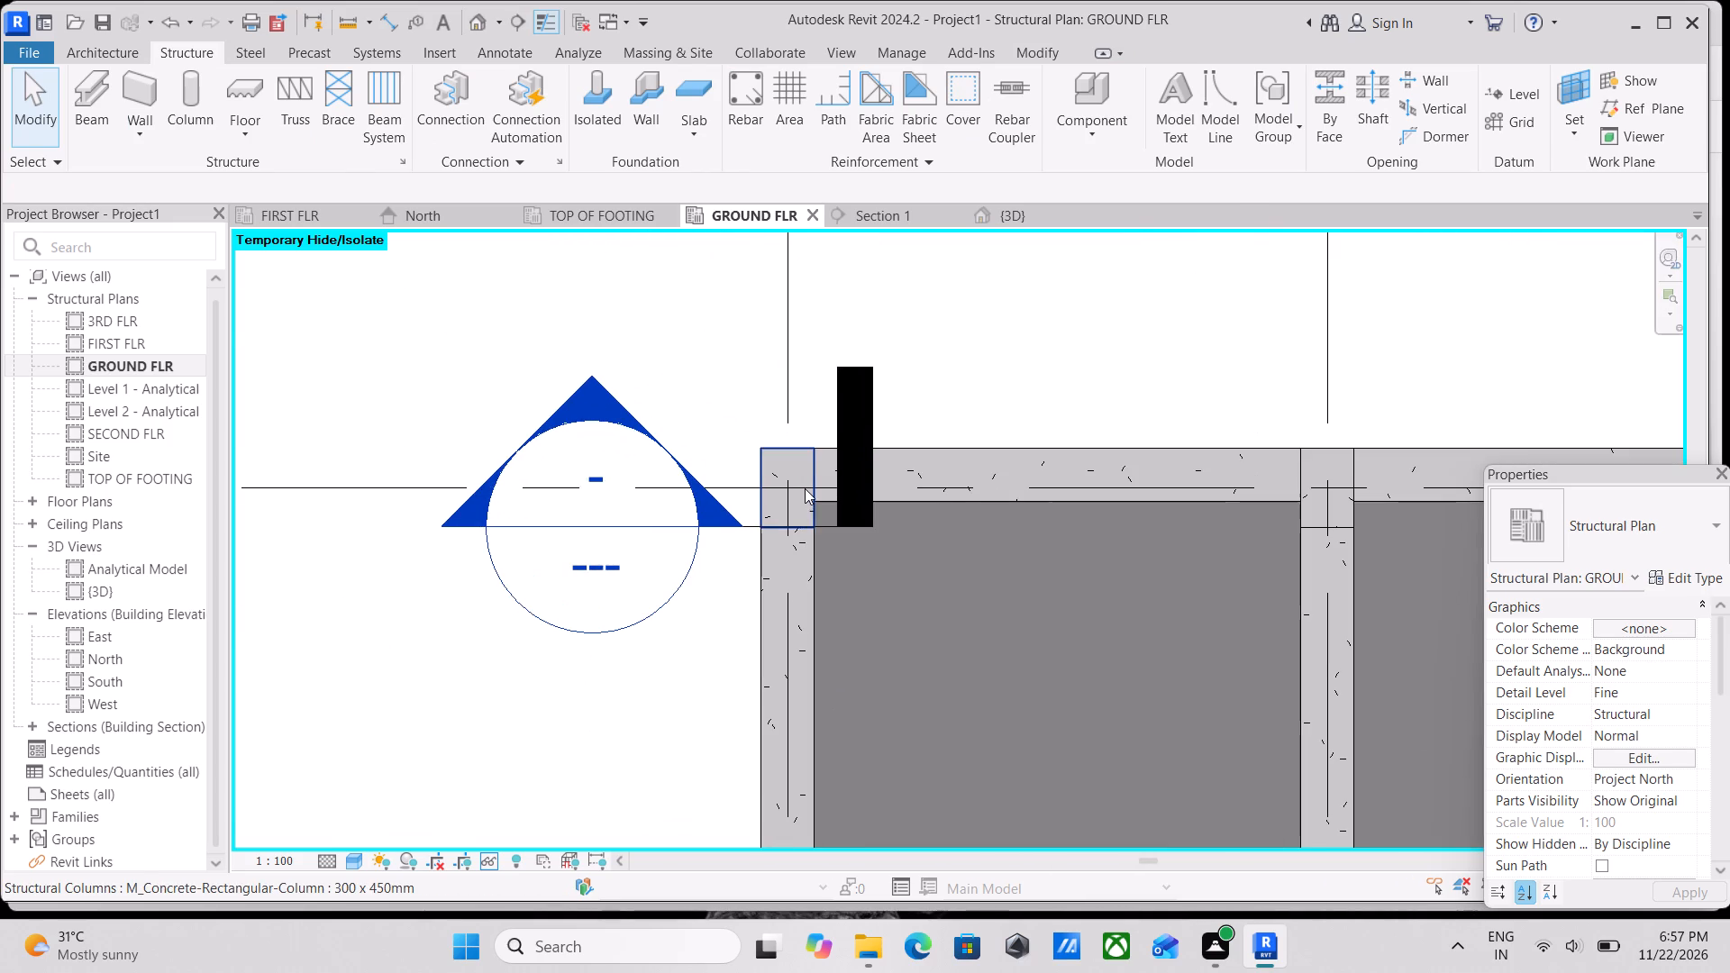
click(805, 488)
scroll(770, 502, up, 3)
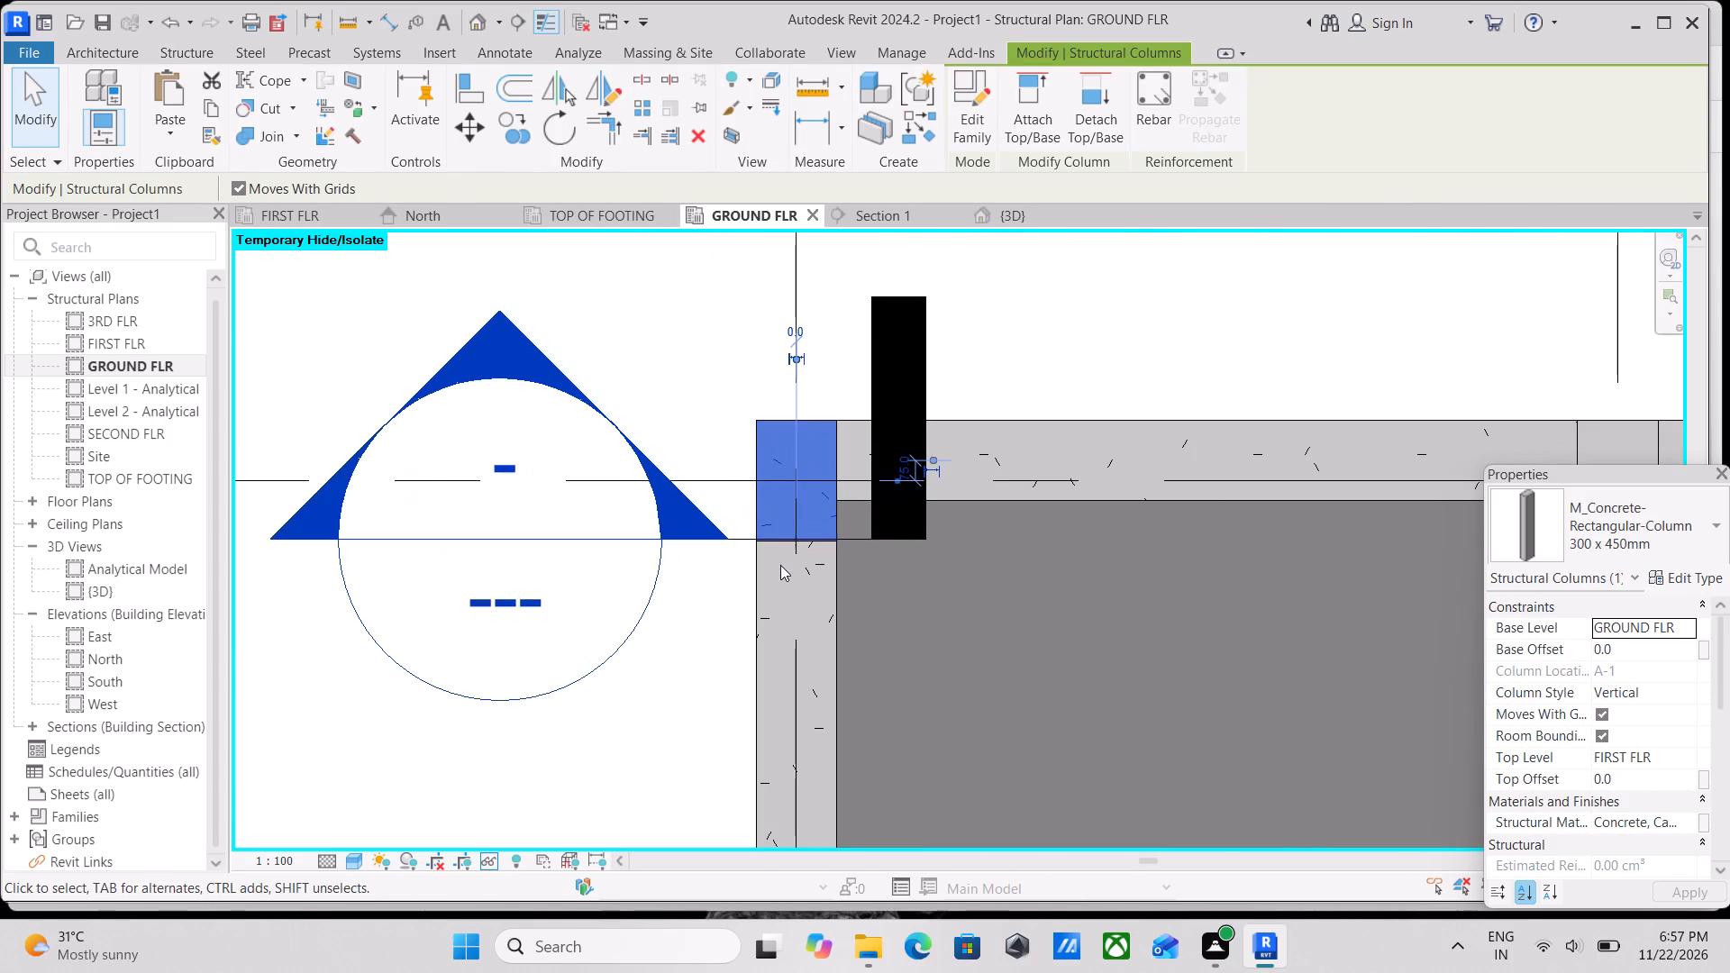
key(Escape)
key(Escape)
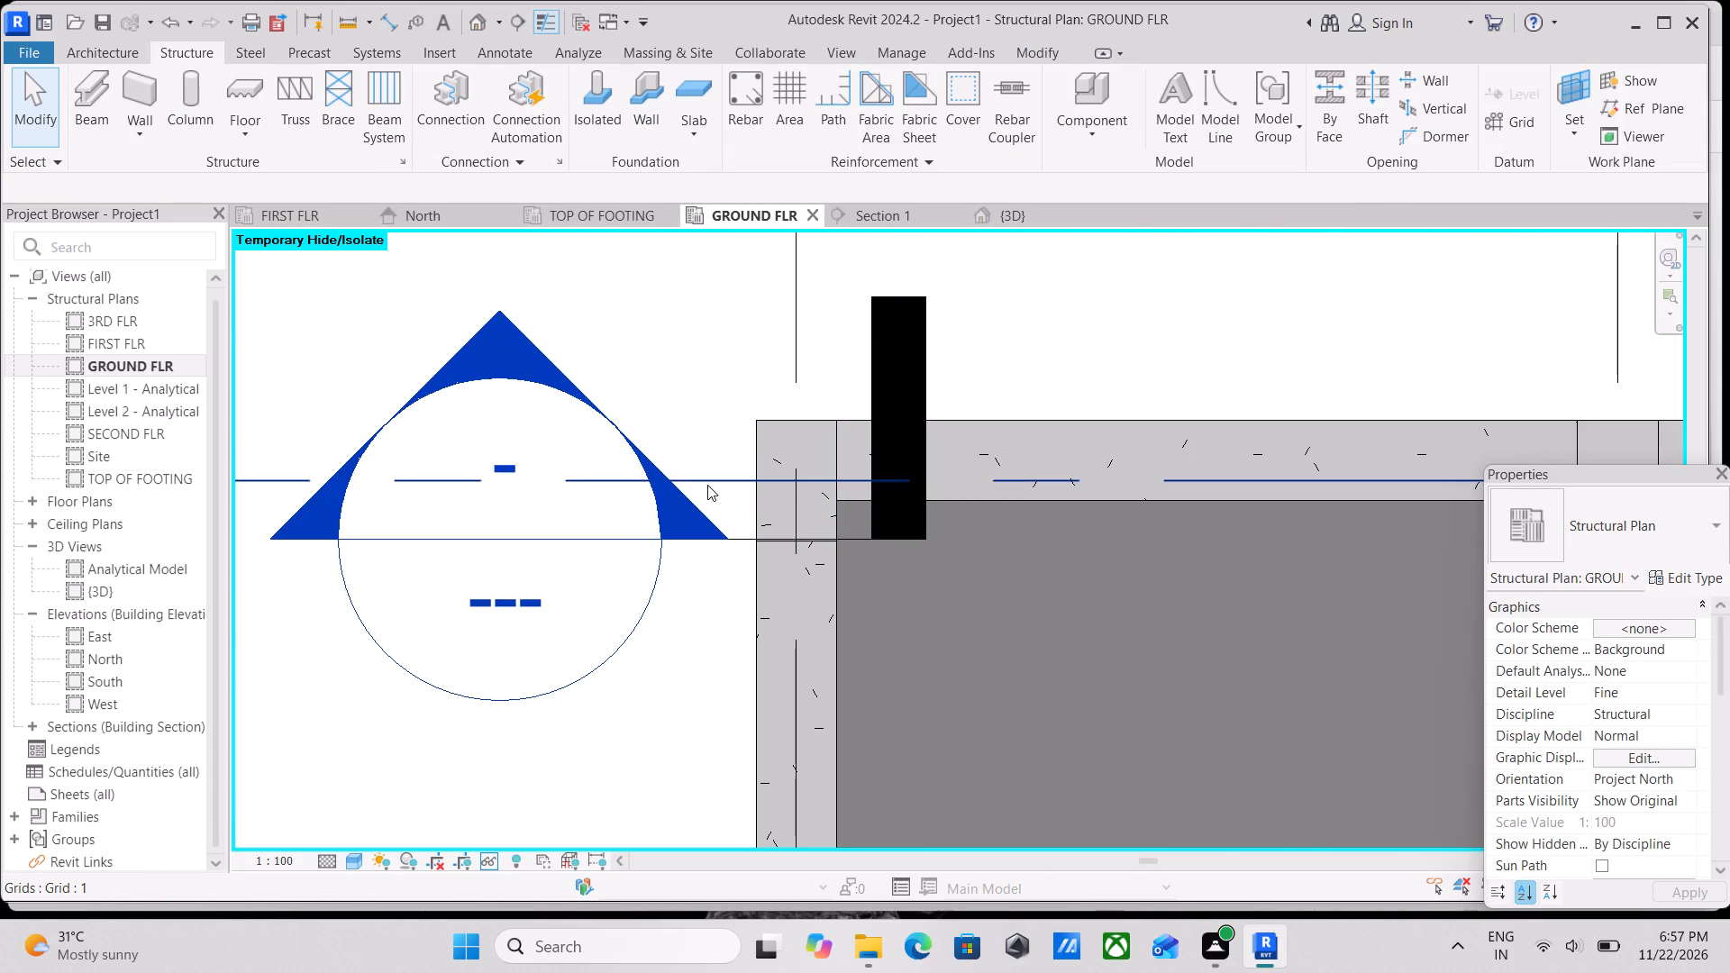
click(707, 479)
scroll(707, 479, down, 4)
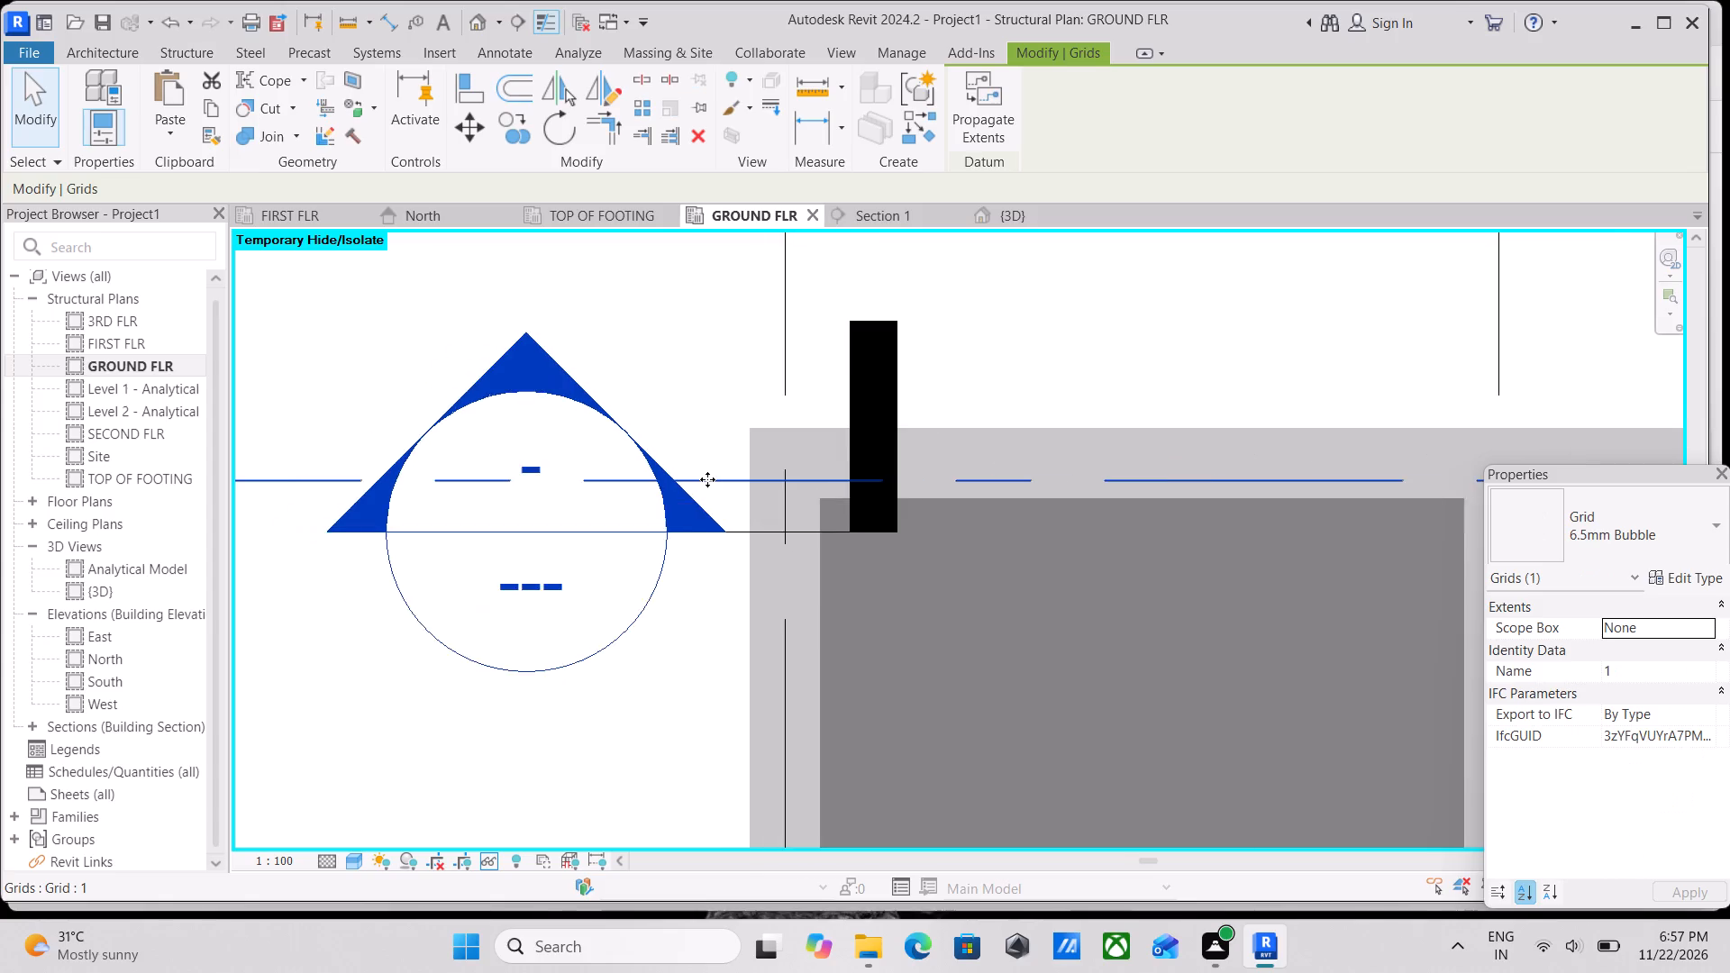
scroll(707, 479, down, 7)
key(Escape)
Delete the Section 1 marker at the A-1 corner, including its section view.
scroll(692, 550, down, 5)
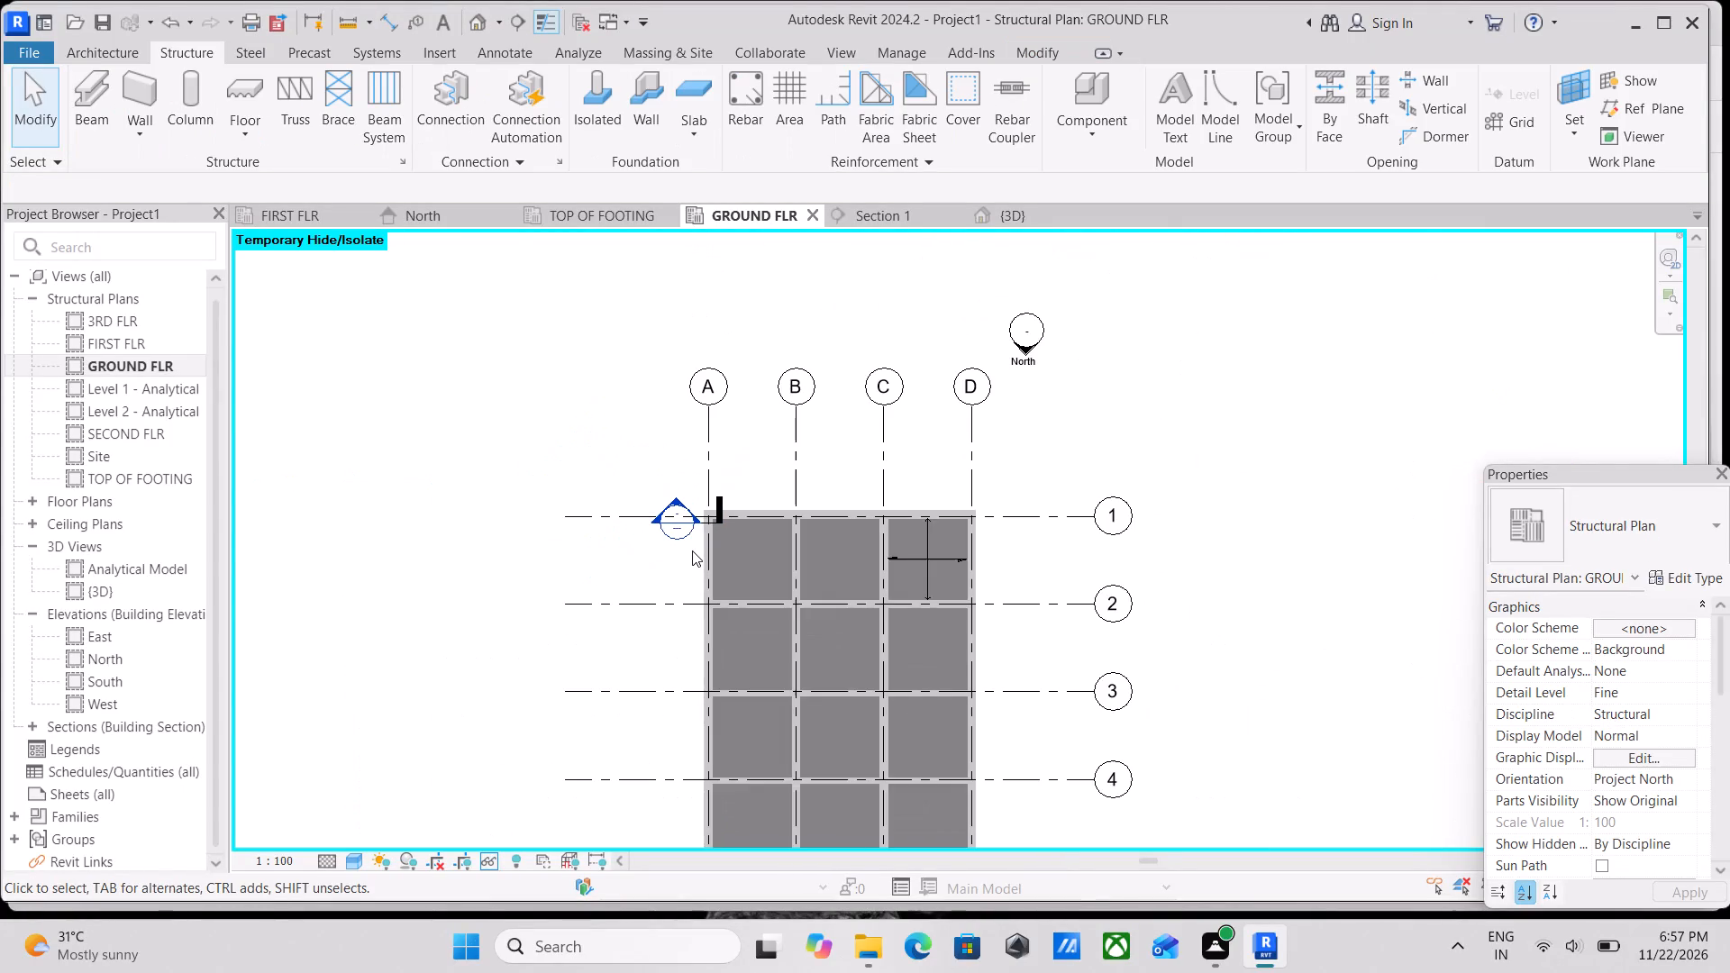
scroll(692, 550, up, 5)
scroll(762, 566, up, 5)
scroll(708, 477, up, 8)
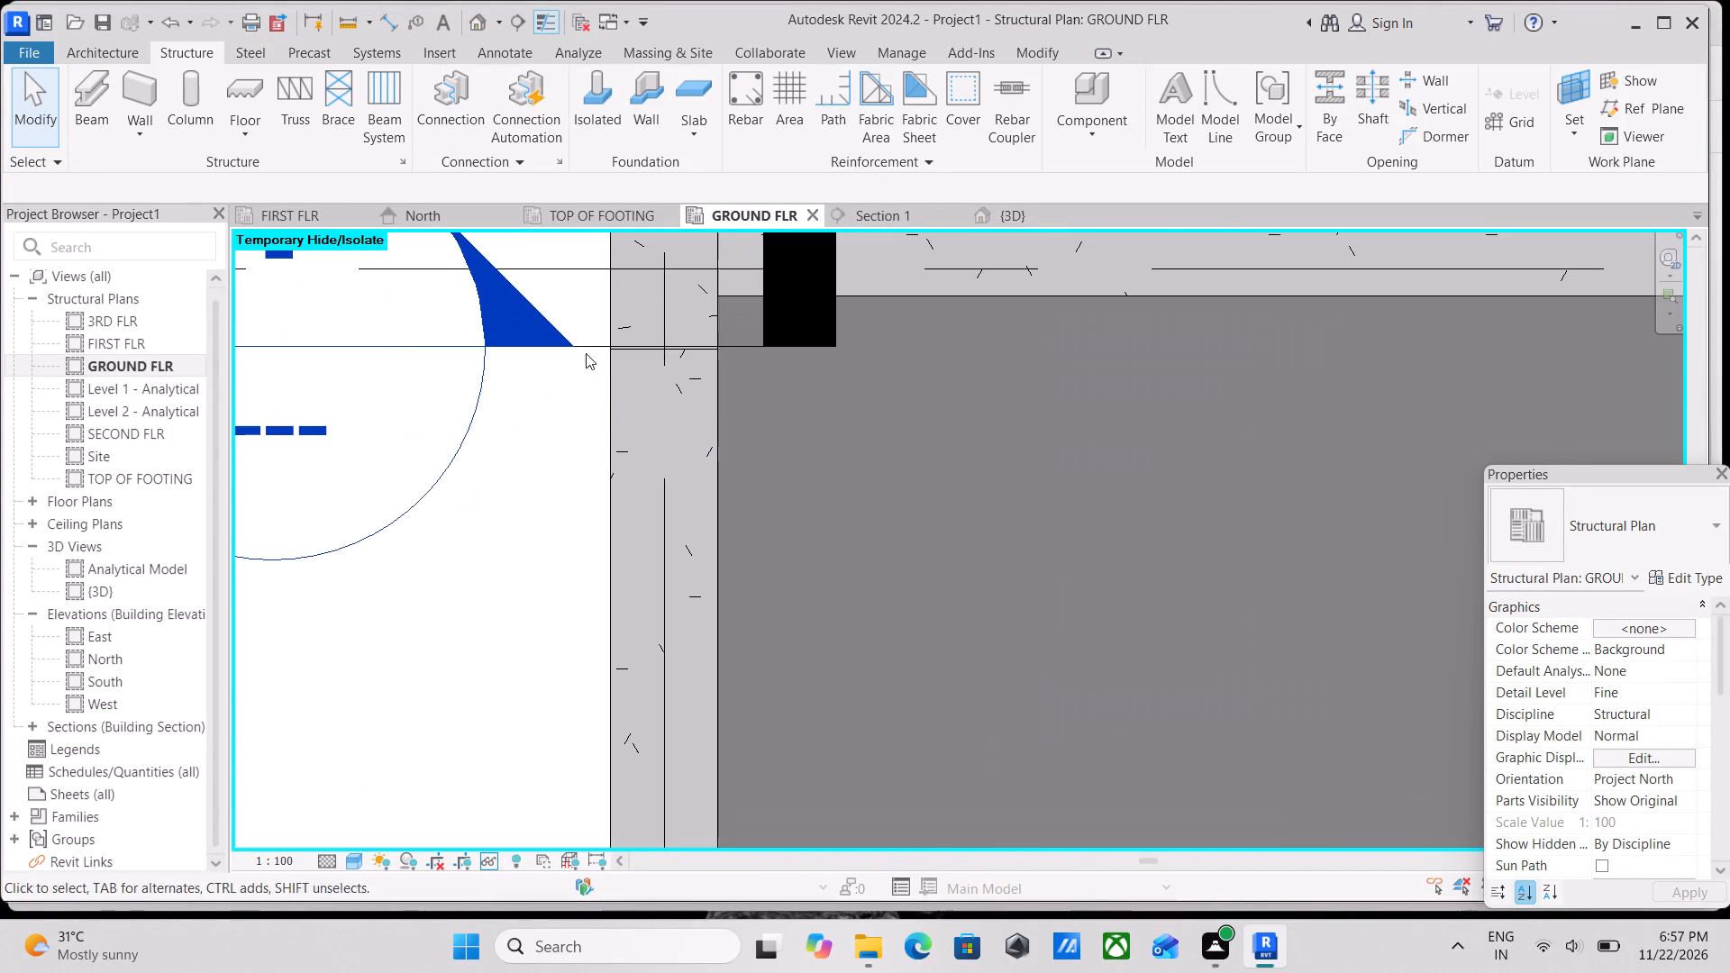
click(582, 338)
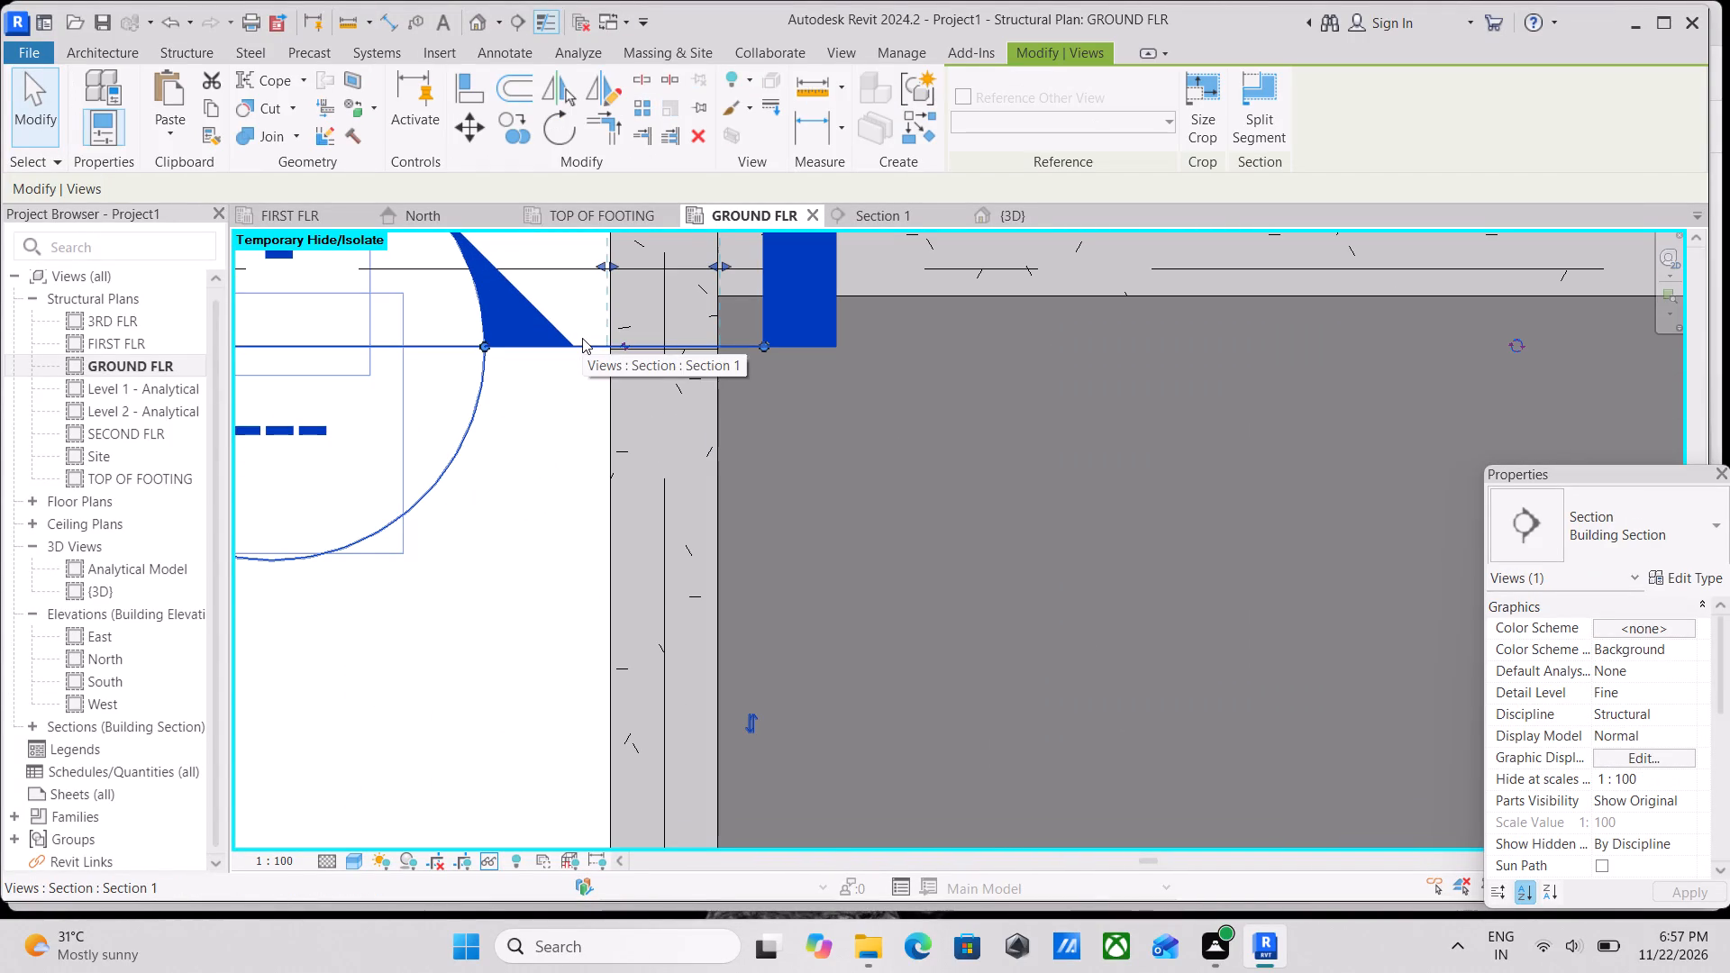
right_click(582, 338)
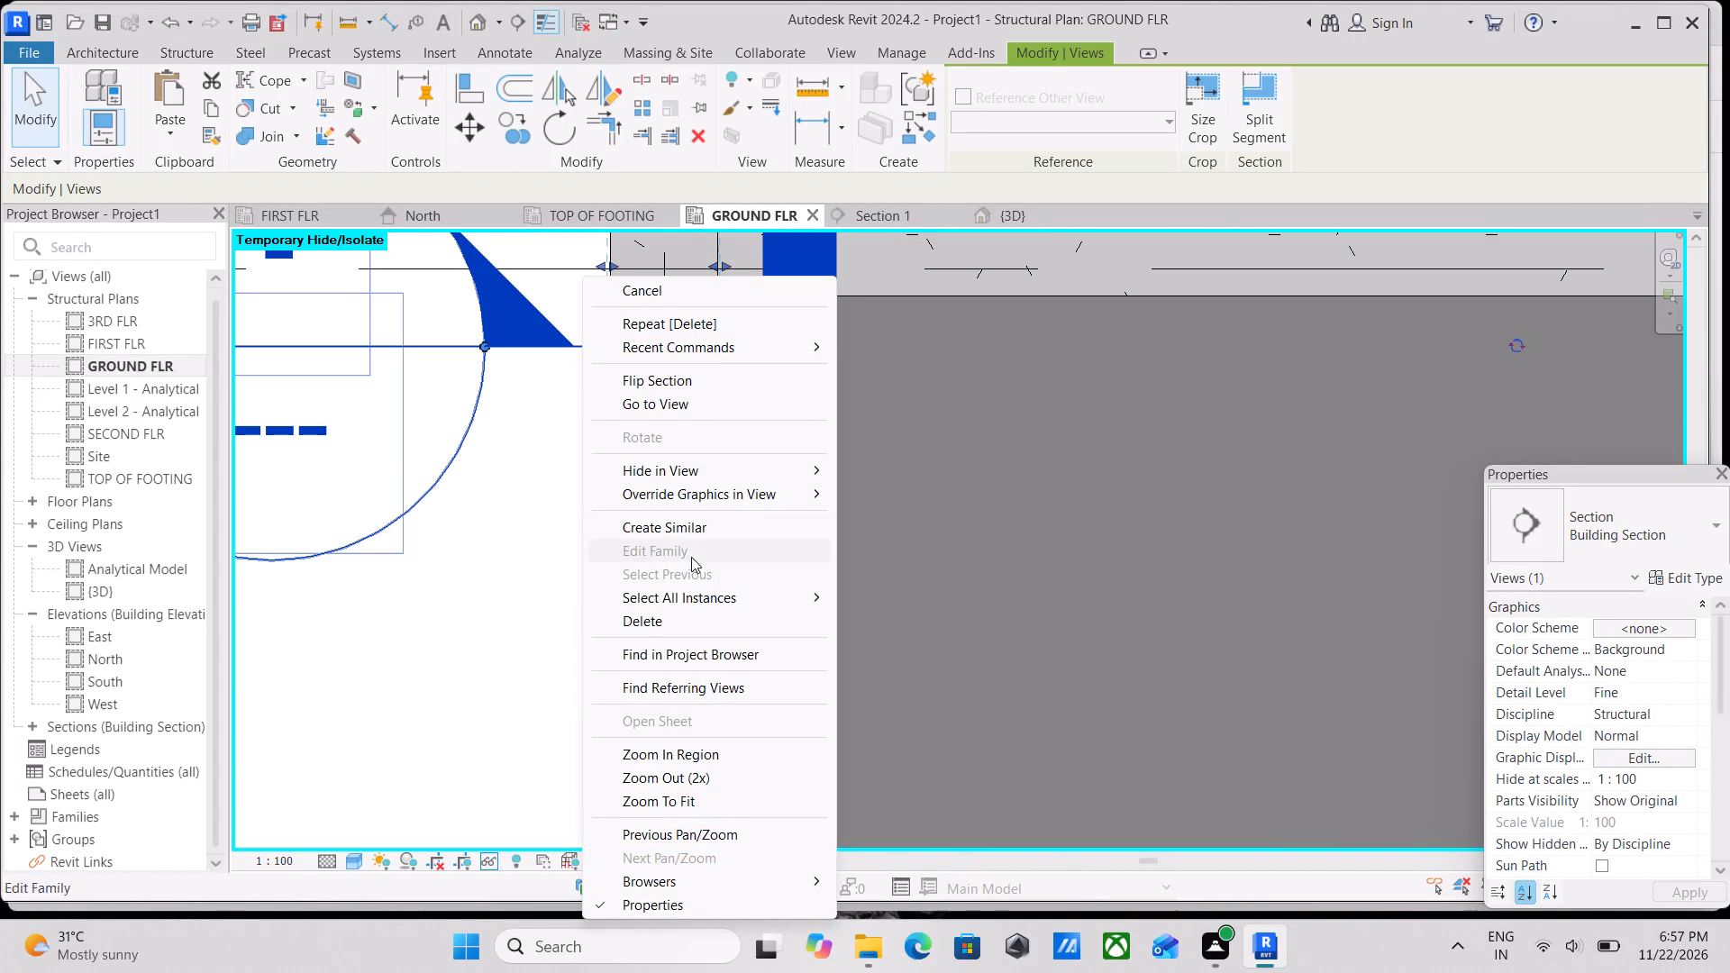
click(684, 613)
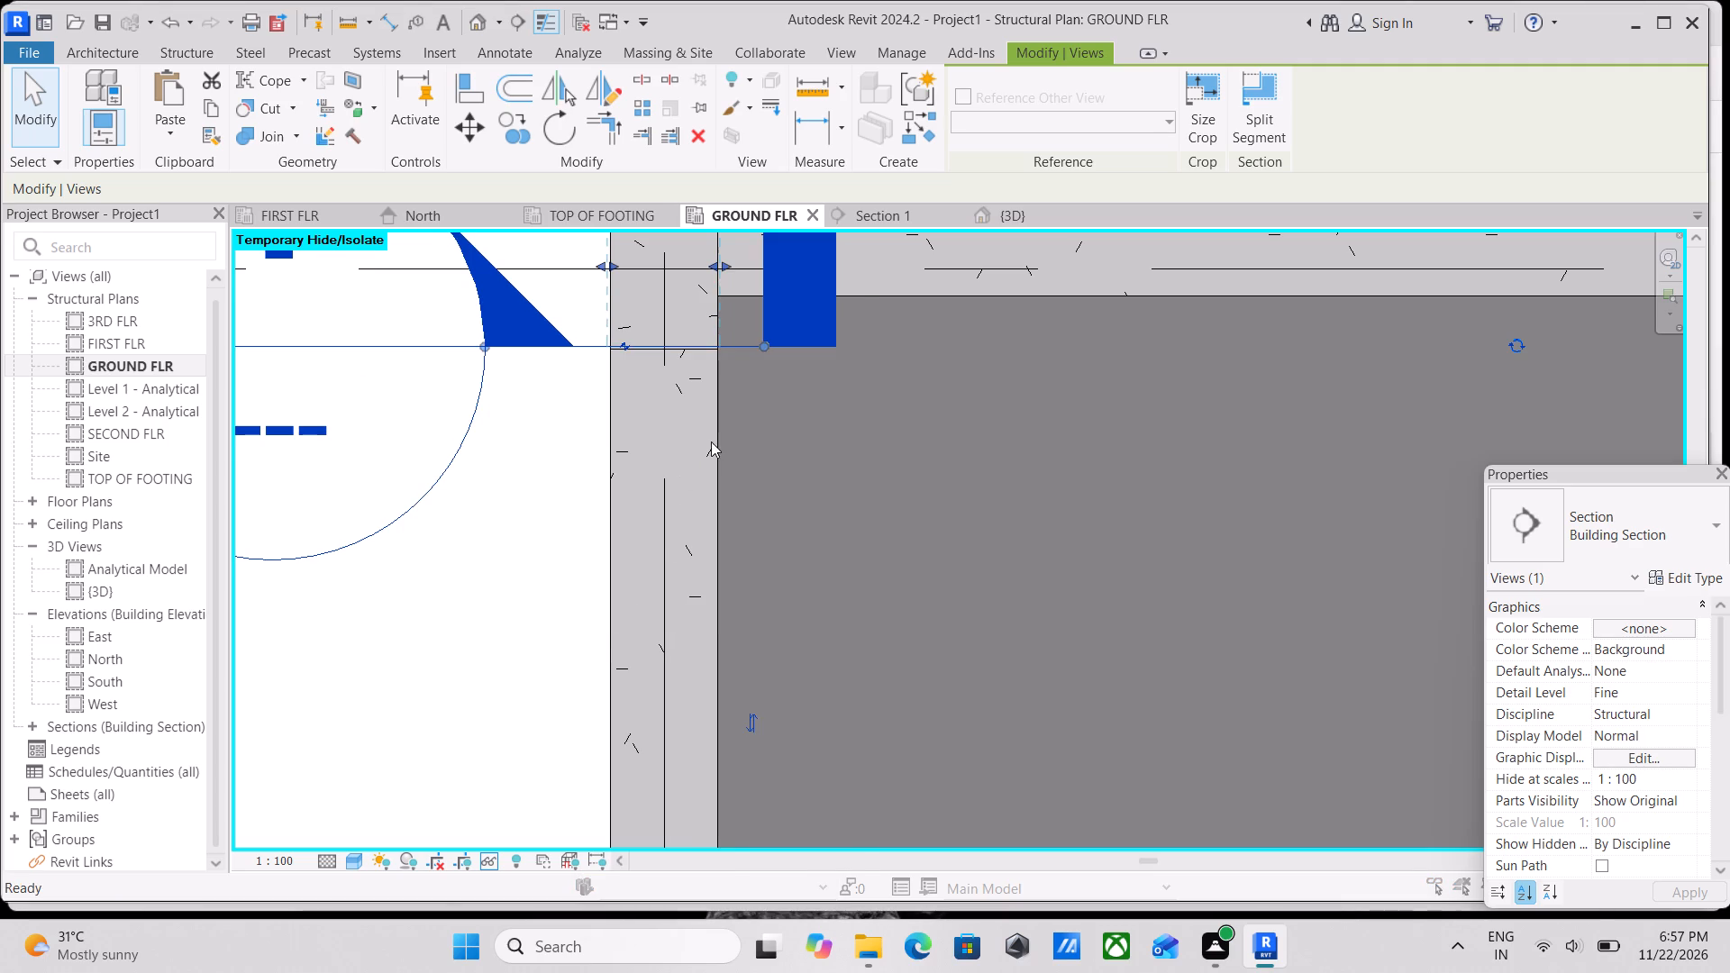
scroll(711, 441, down, 4)
click(938, 545)
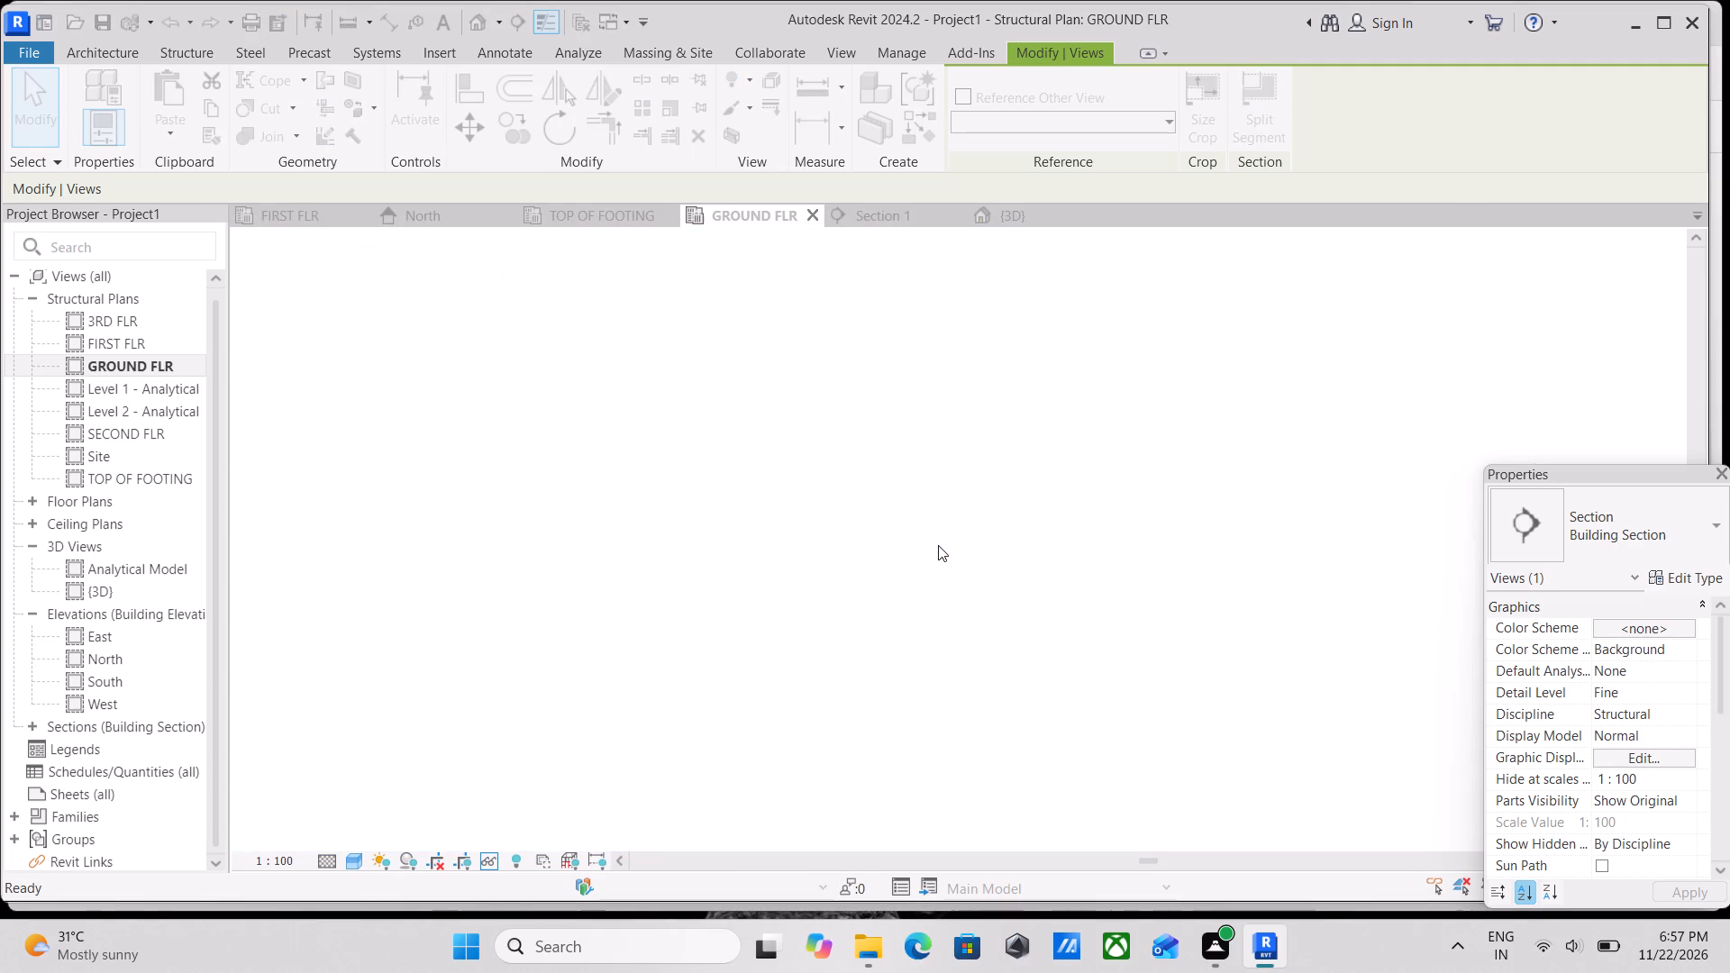
Check the whole GROUND FLR plan, and inspect the concrete frame and its ground-floor slabs in the 3D view.
scroll(938, 545, down, 17)
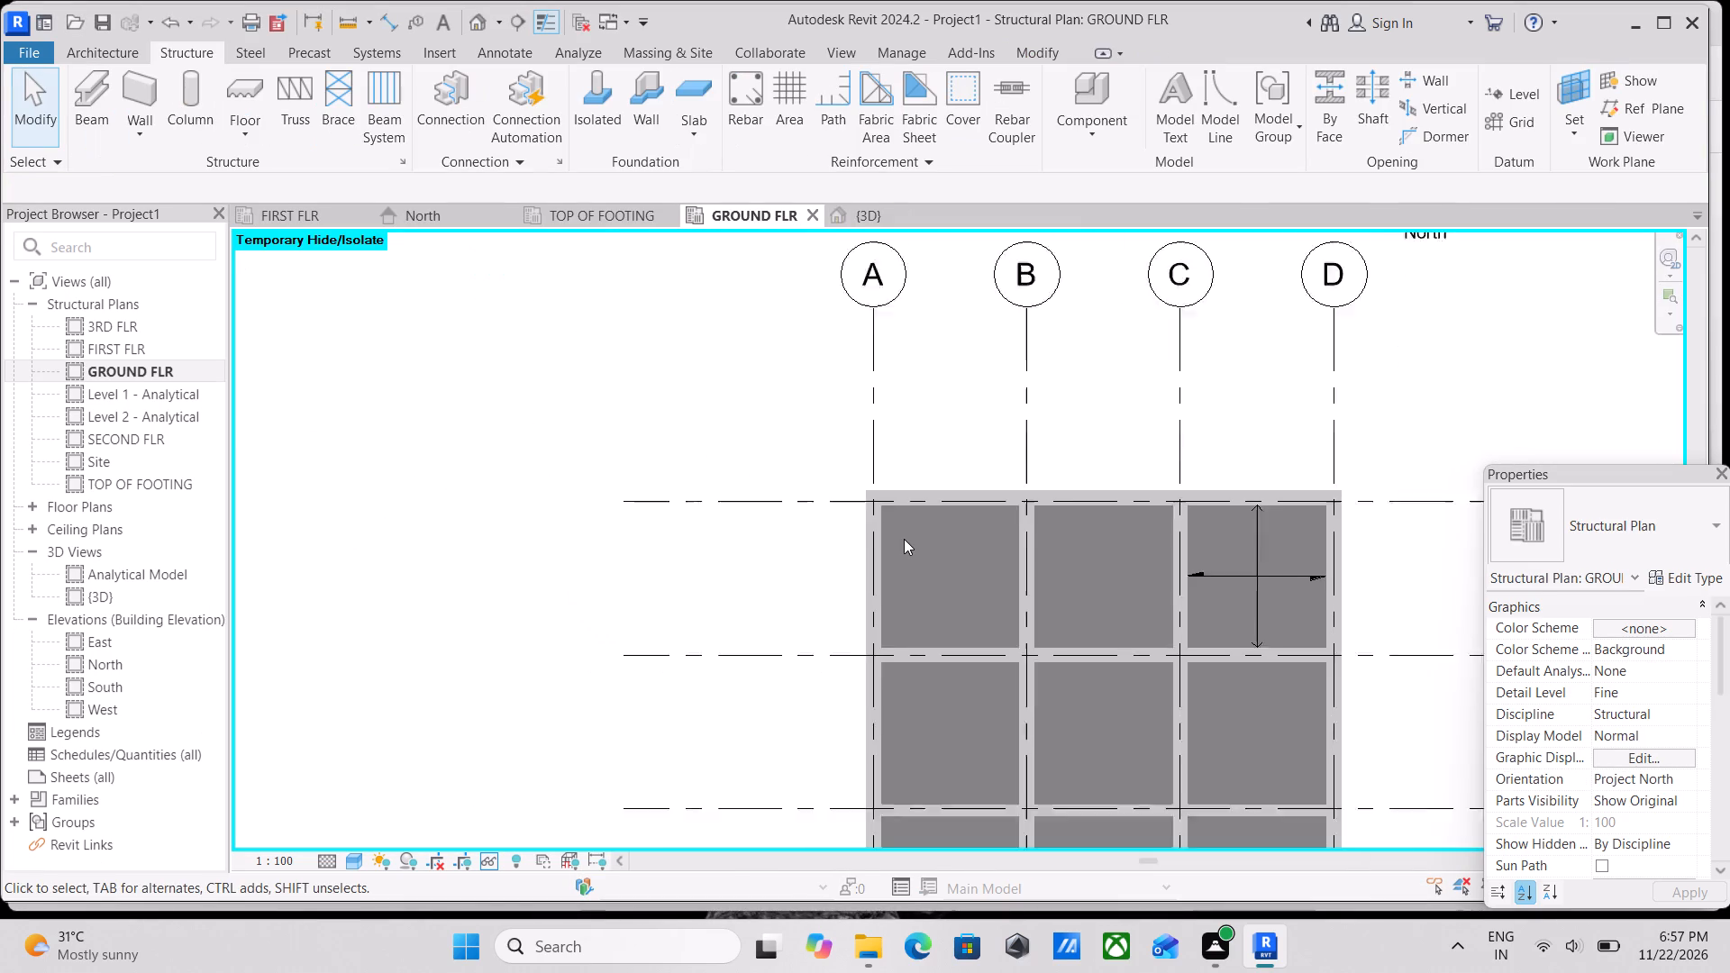
scroll(900, 539, down, 2)
middle_drag(900, 539, 856, 453)
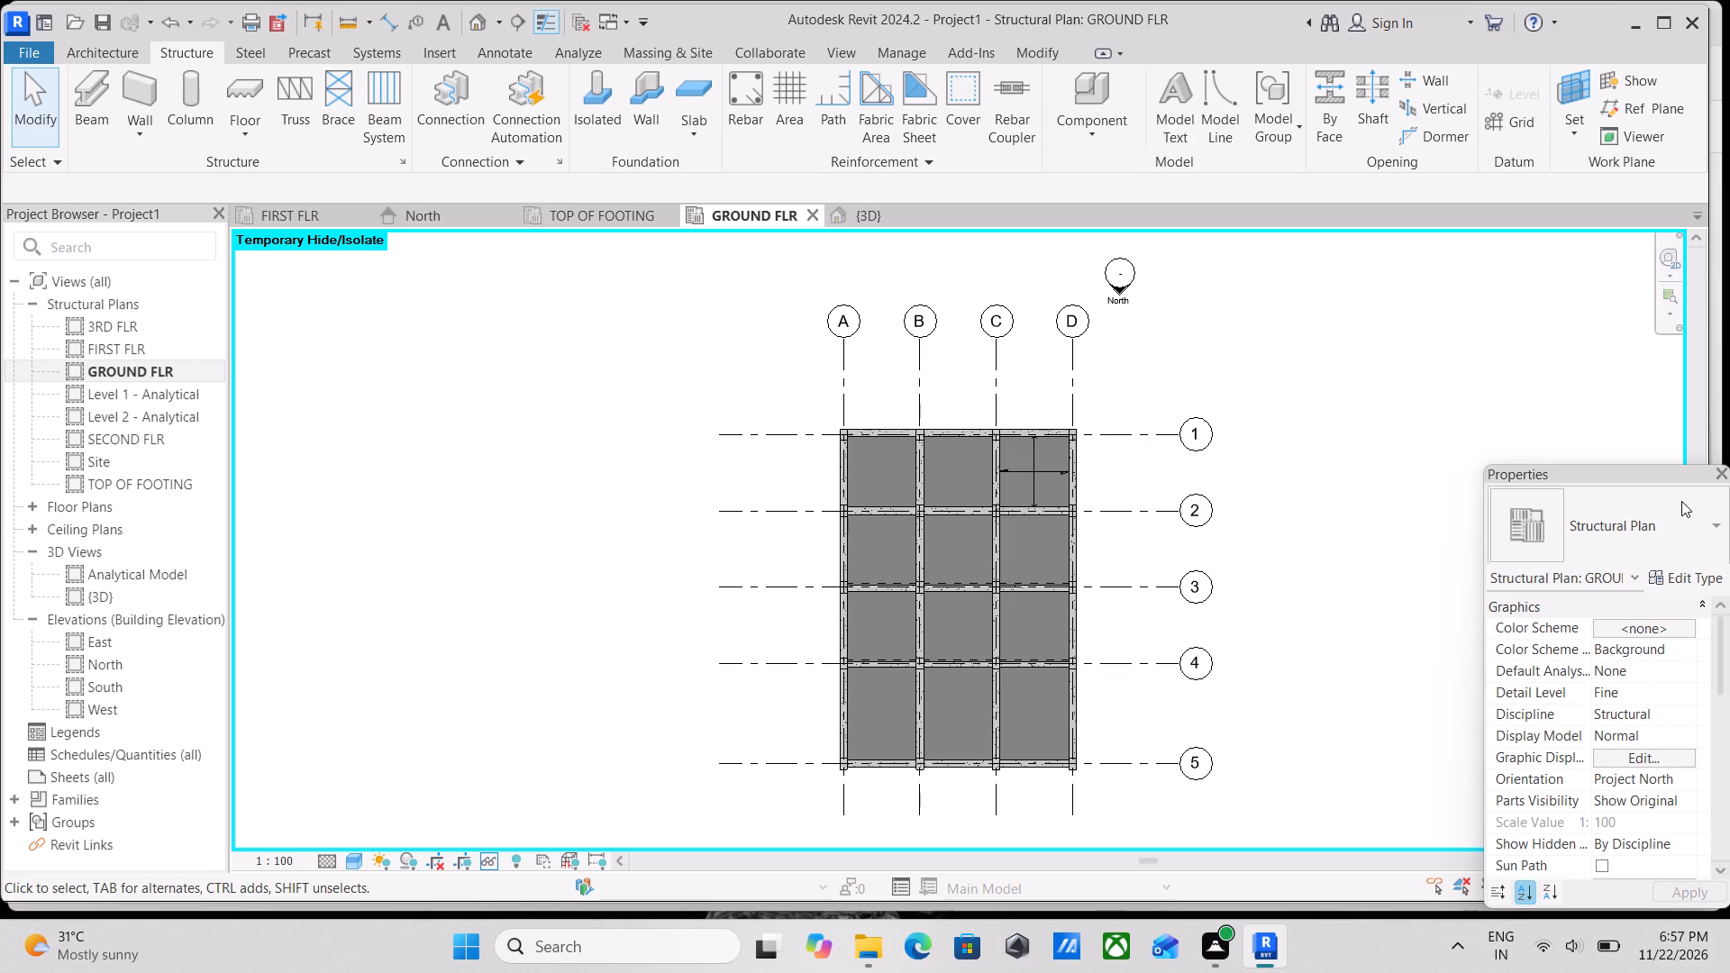
click(879, 212)
scroll(895, 543, down, 3)
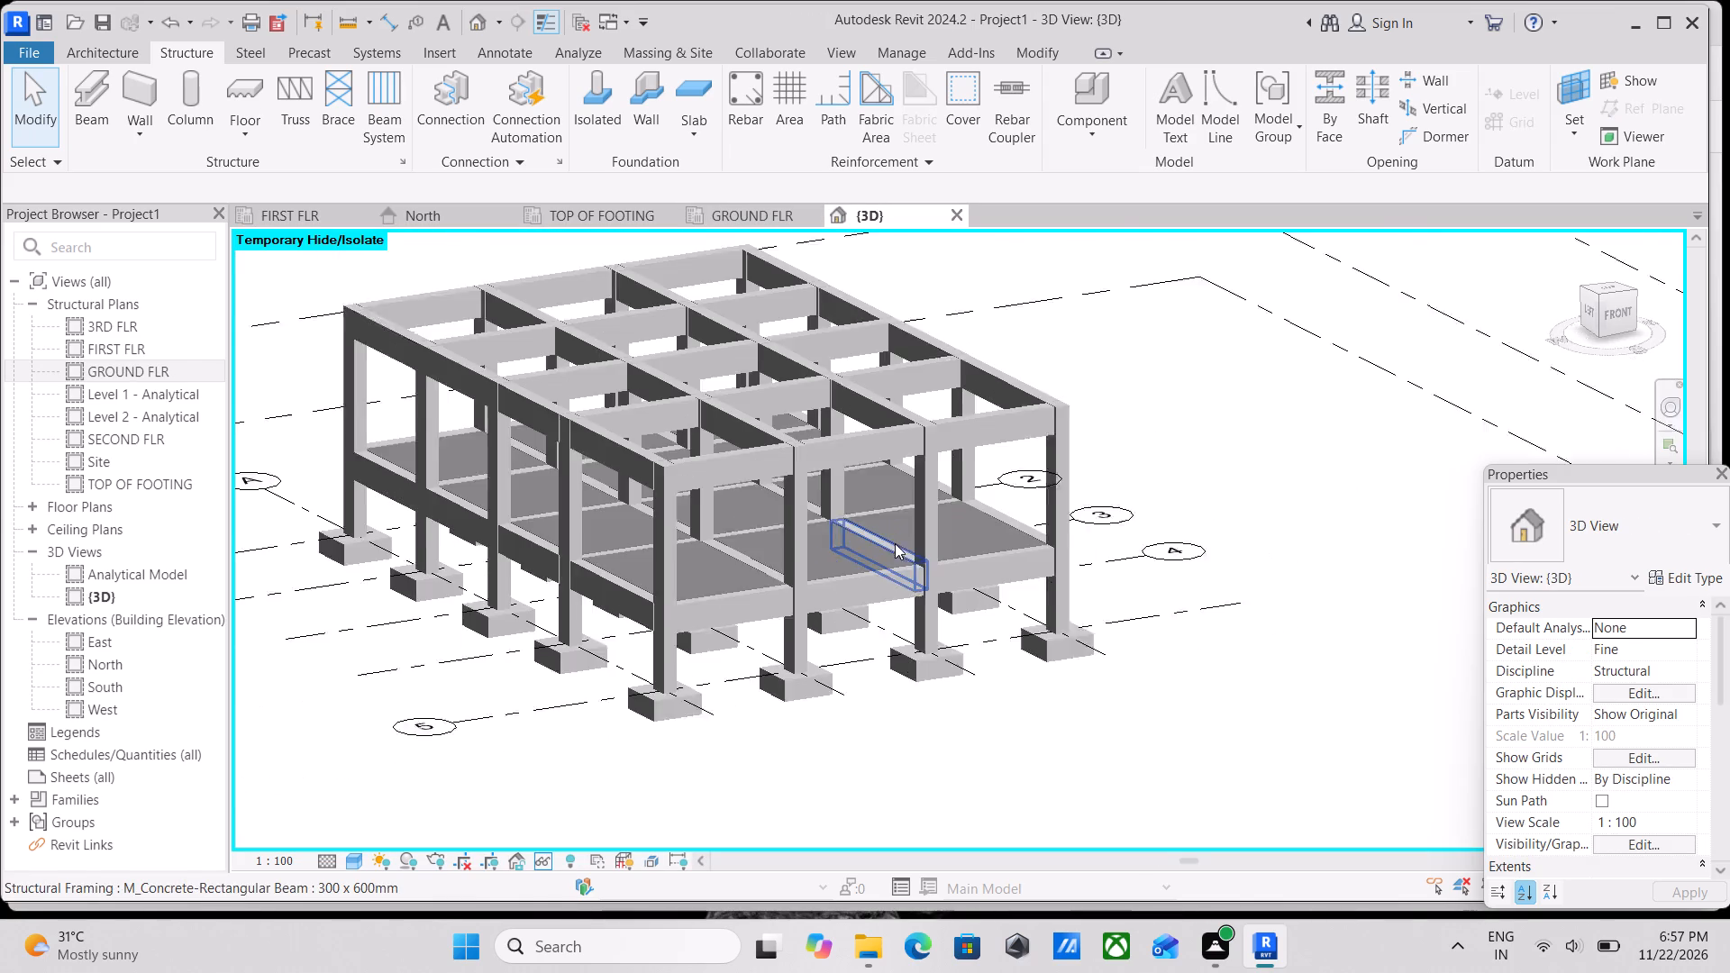
middle_drag(897, 546, 971, 599)
scroll(925, 634, up, 5)
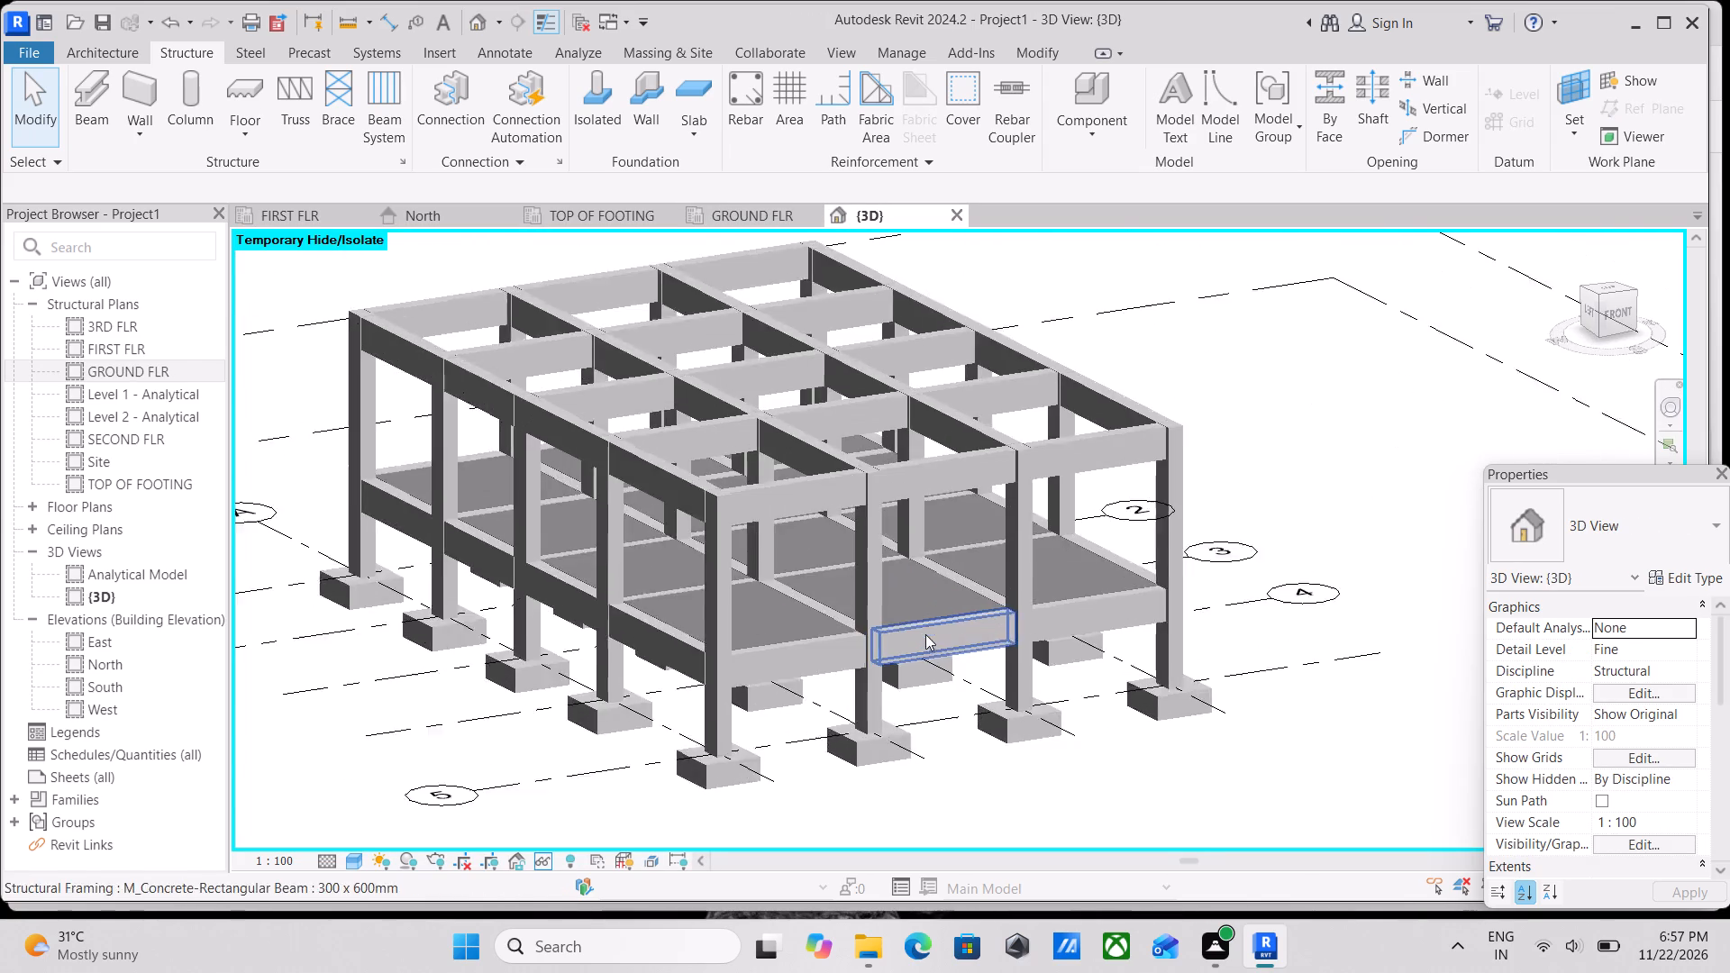
scroll(913, 632, down, 3)
middle_drag(926, 641, 973, 691)
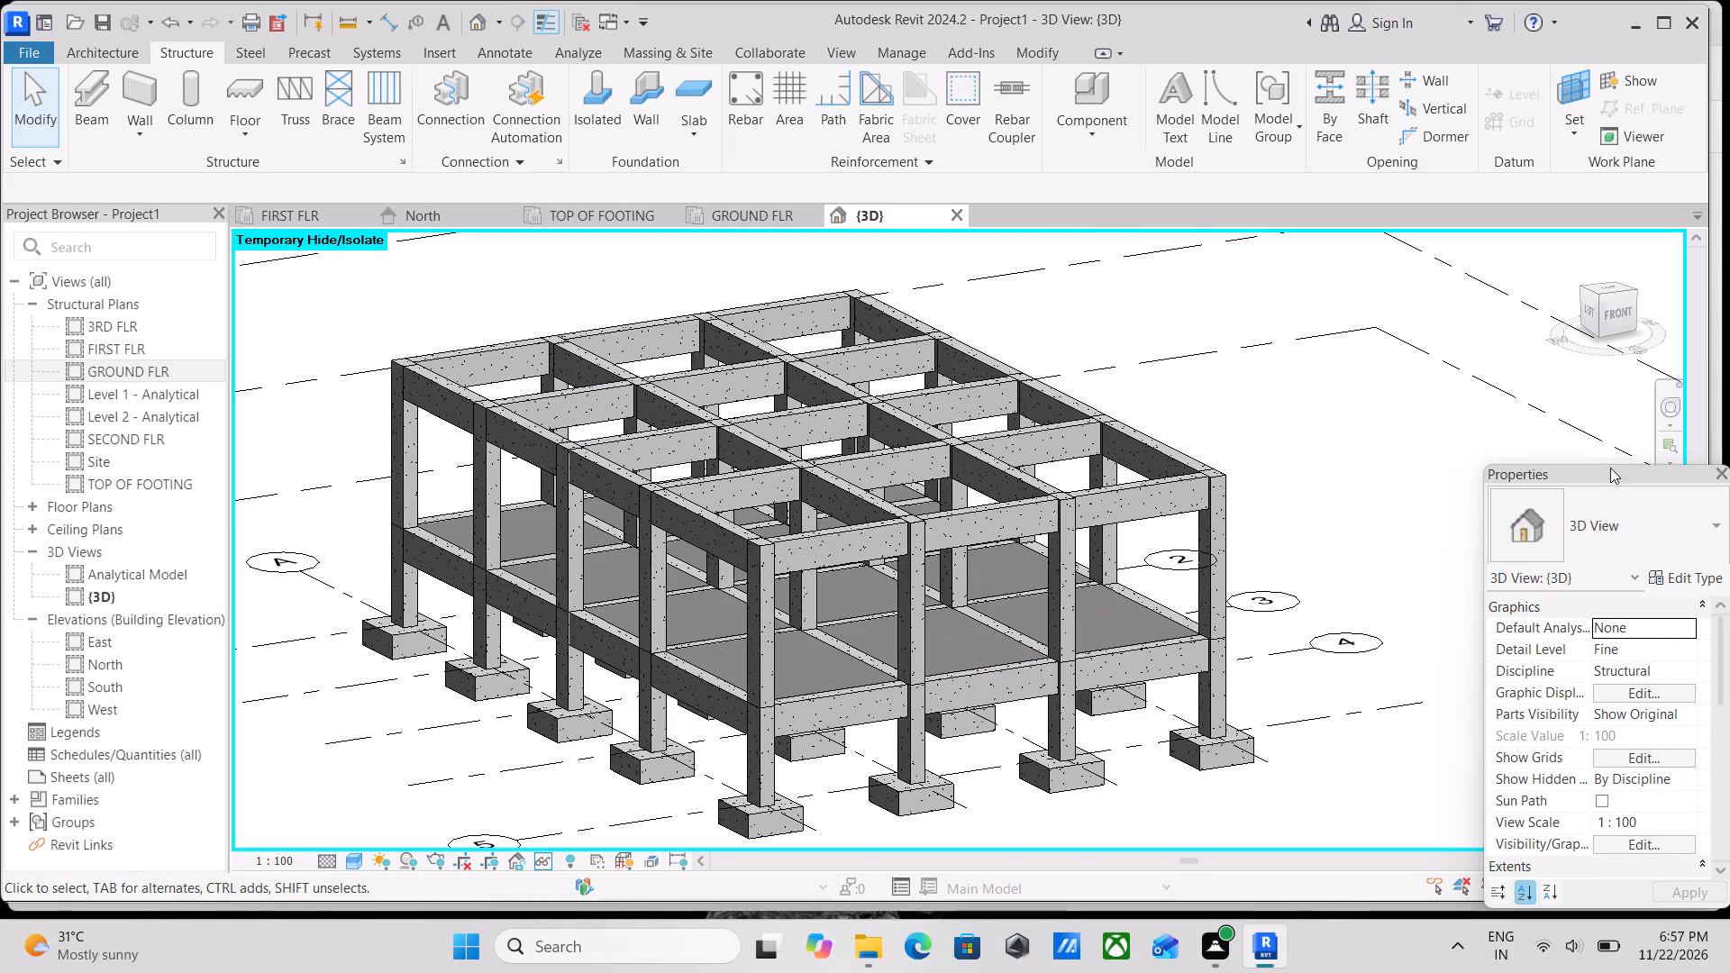
Look at the 3D model from the top and examine how the slabs meet the beams and columns along grid 1.
click(1607, 289)
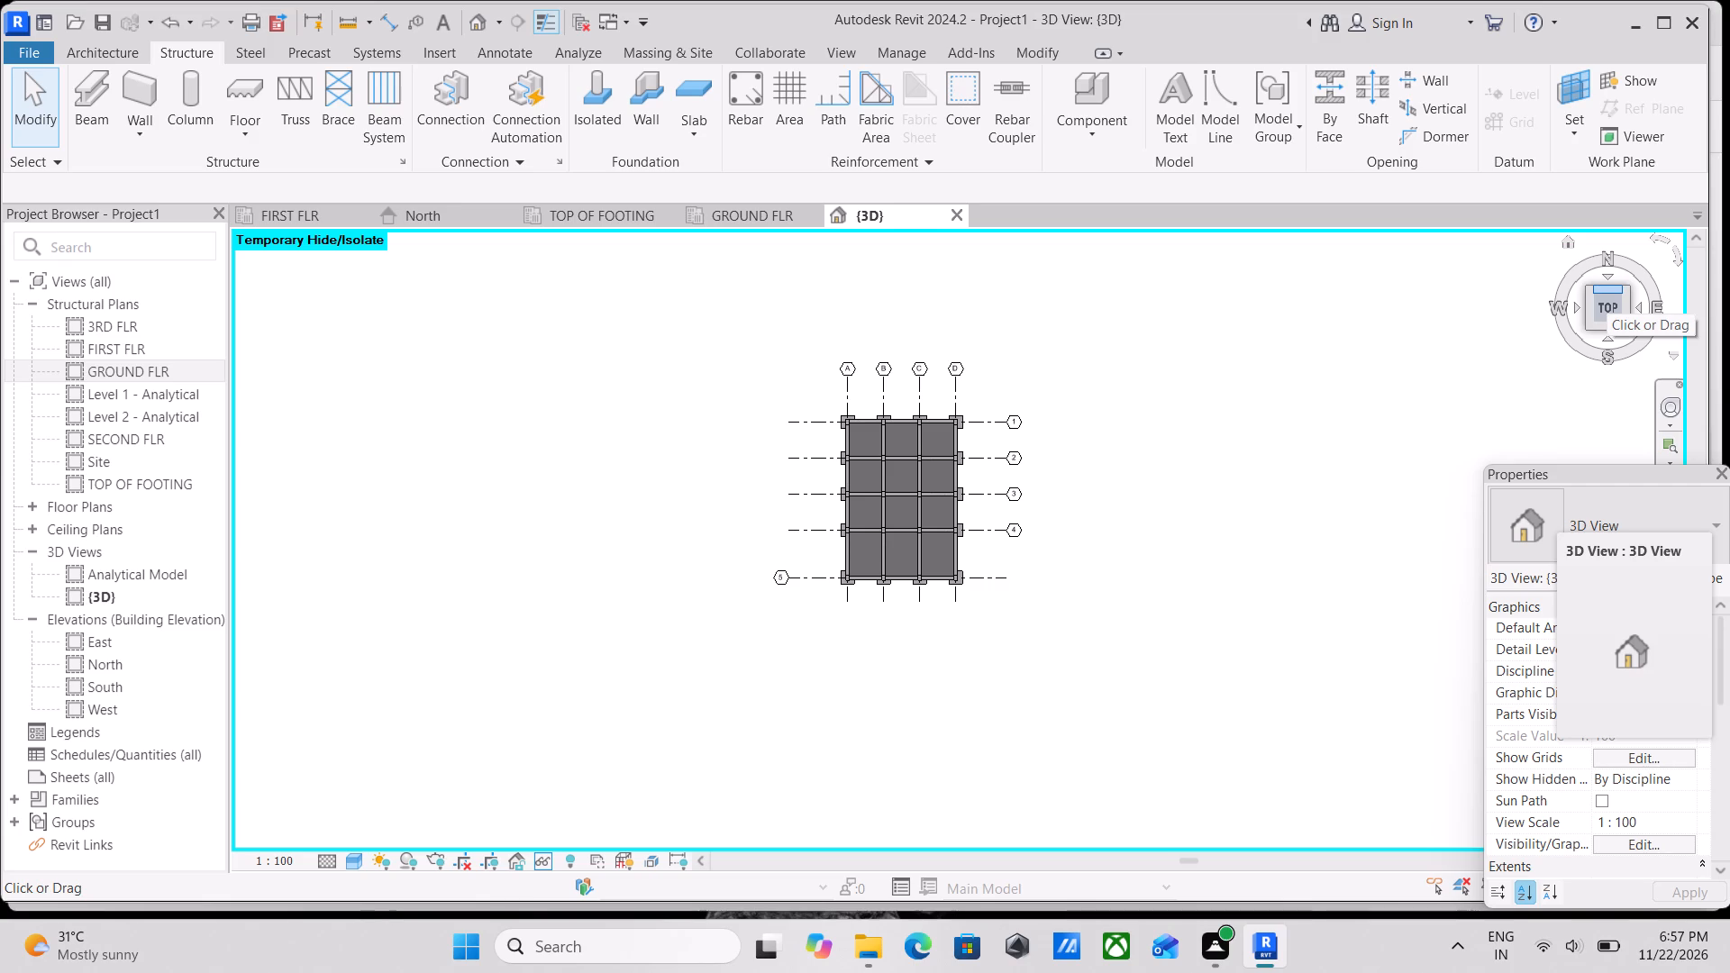
scroll(1607, 289, up, 3)
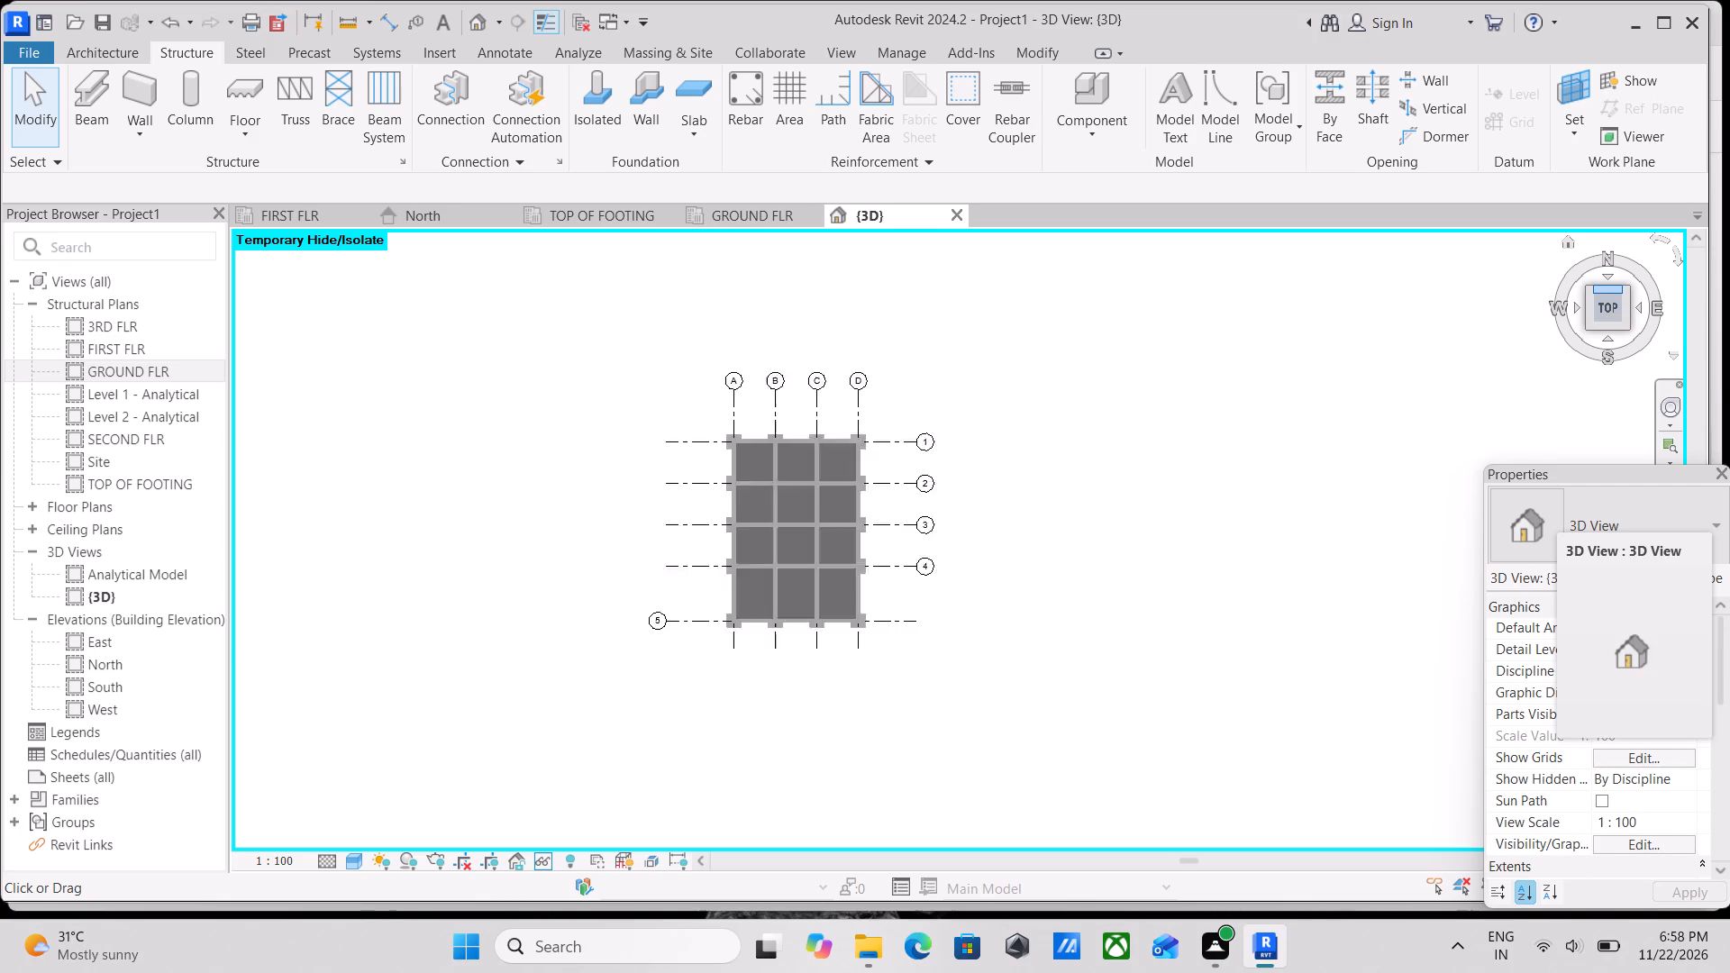
scroll(1604, 289, up, 1)
middle_drag(1138, 377, 1571, 379)
scroll(1571, 379, up, 1)
scroll(798, 505, up, 3)
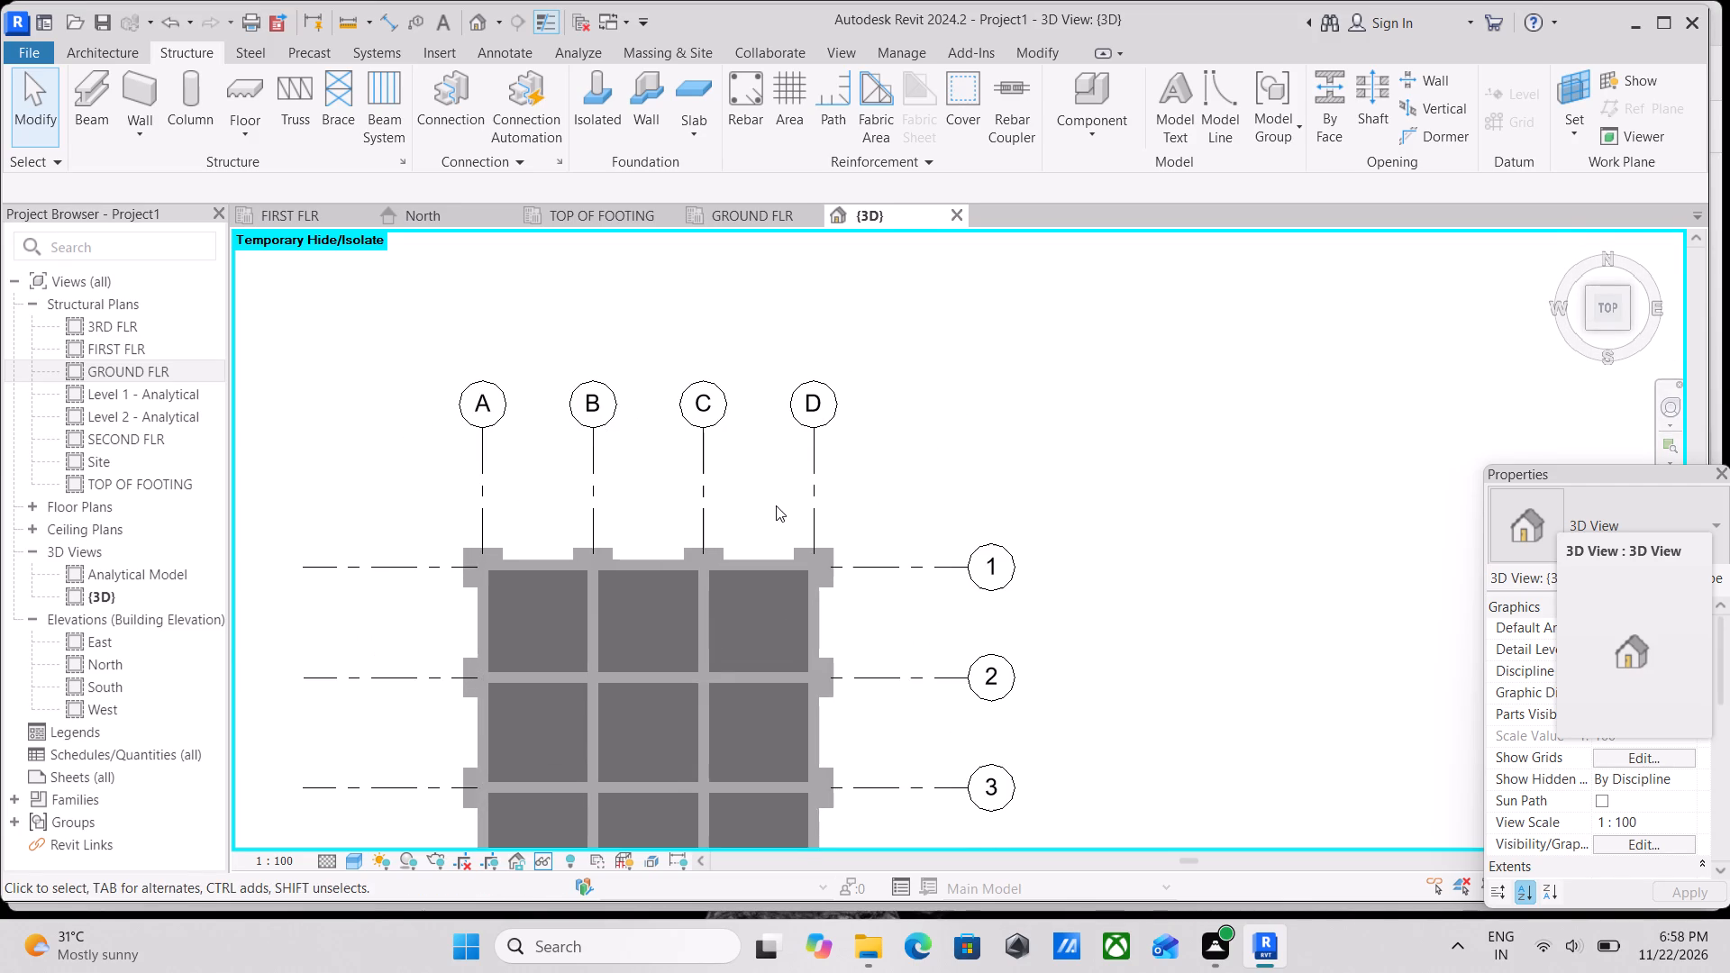
middle_drag(788, 507, 1137, 496)
scroll(924, 610, up, 2)
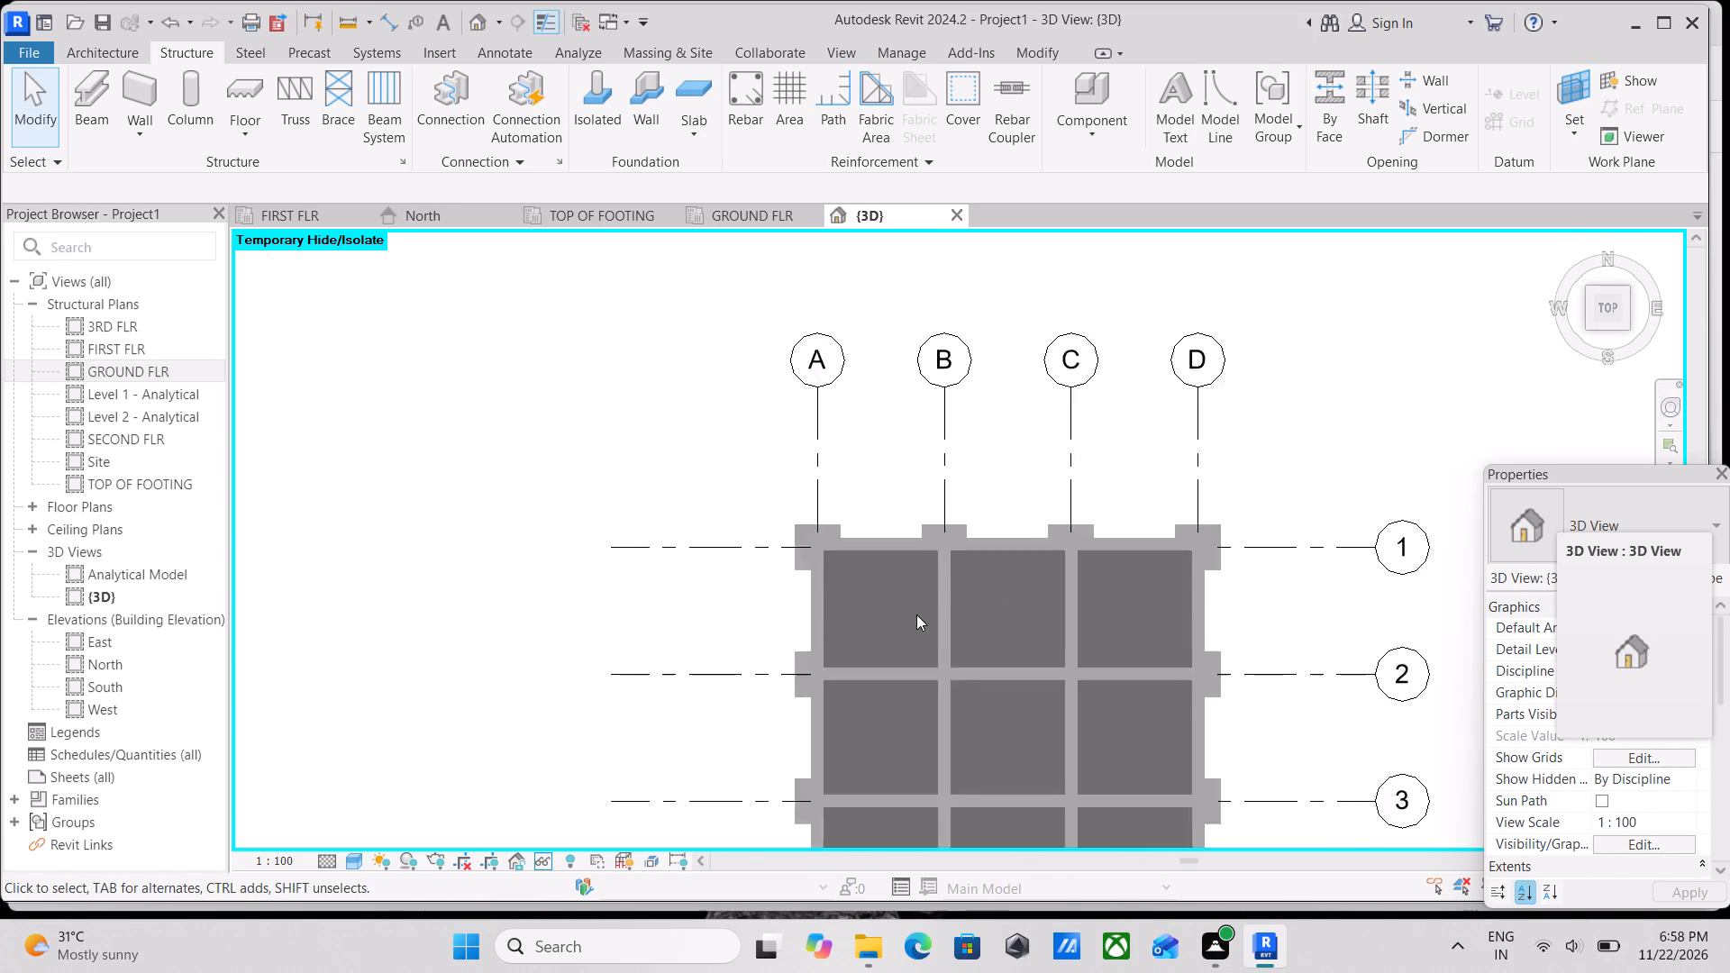
scroll(916, 614, up, 2)
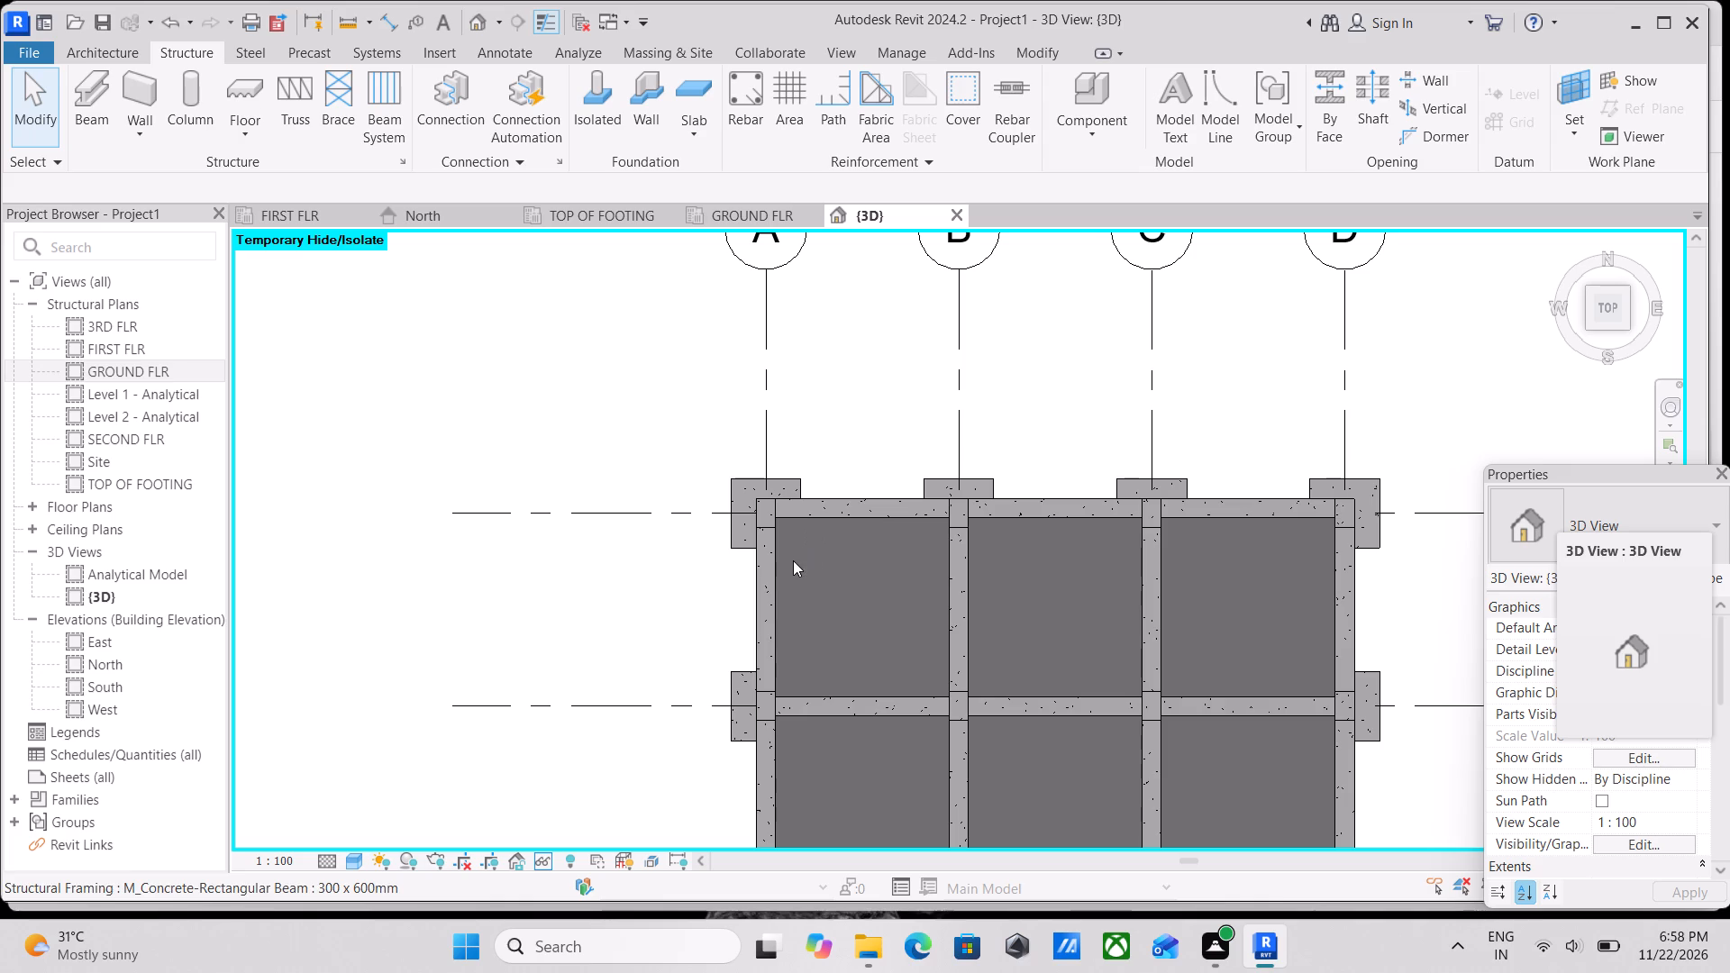
scroll(988, 570, up, 4)
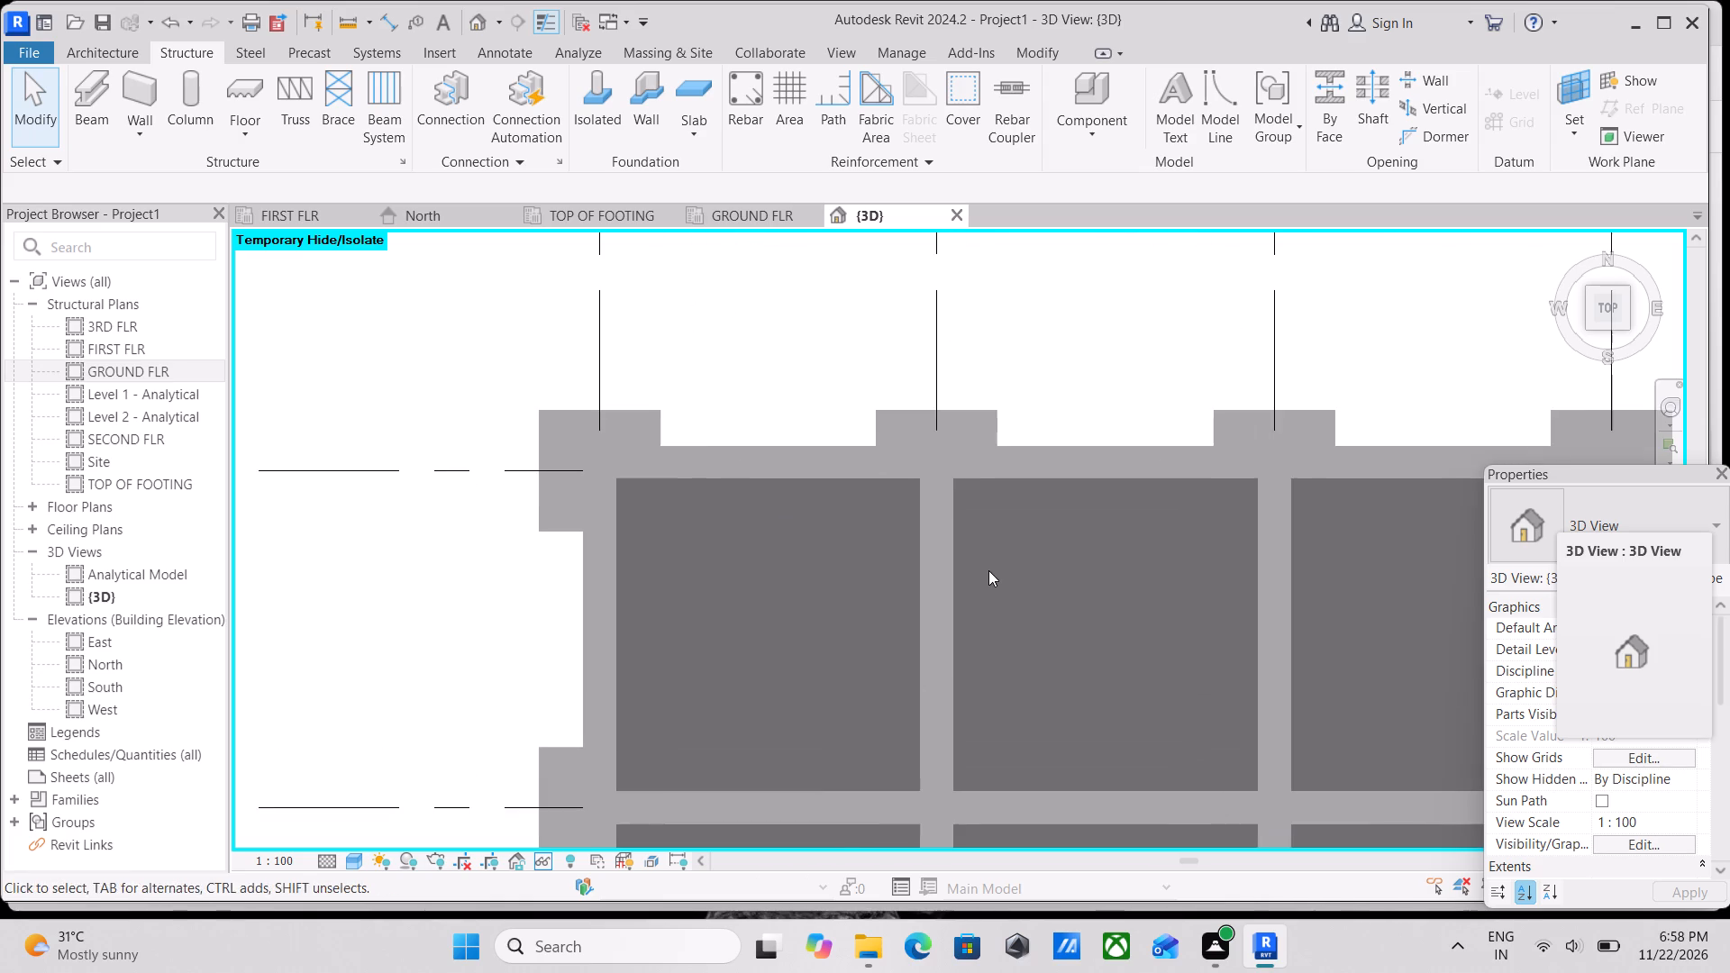
scroll(924, 505, up, 8)
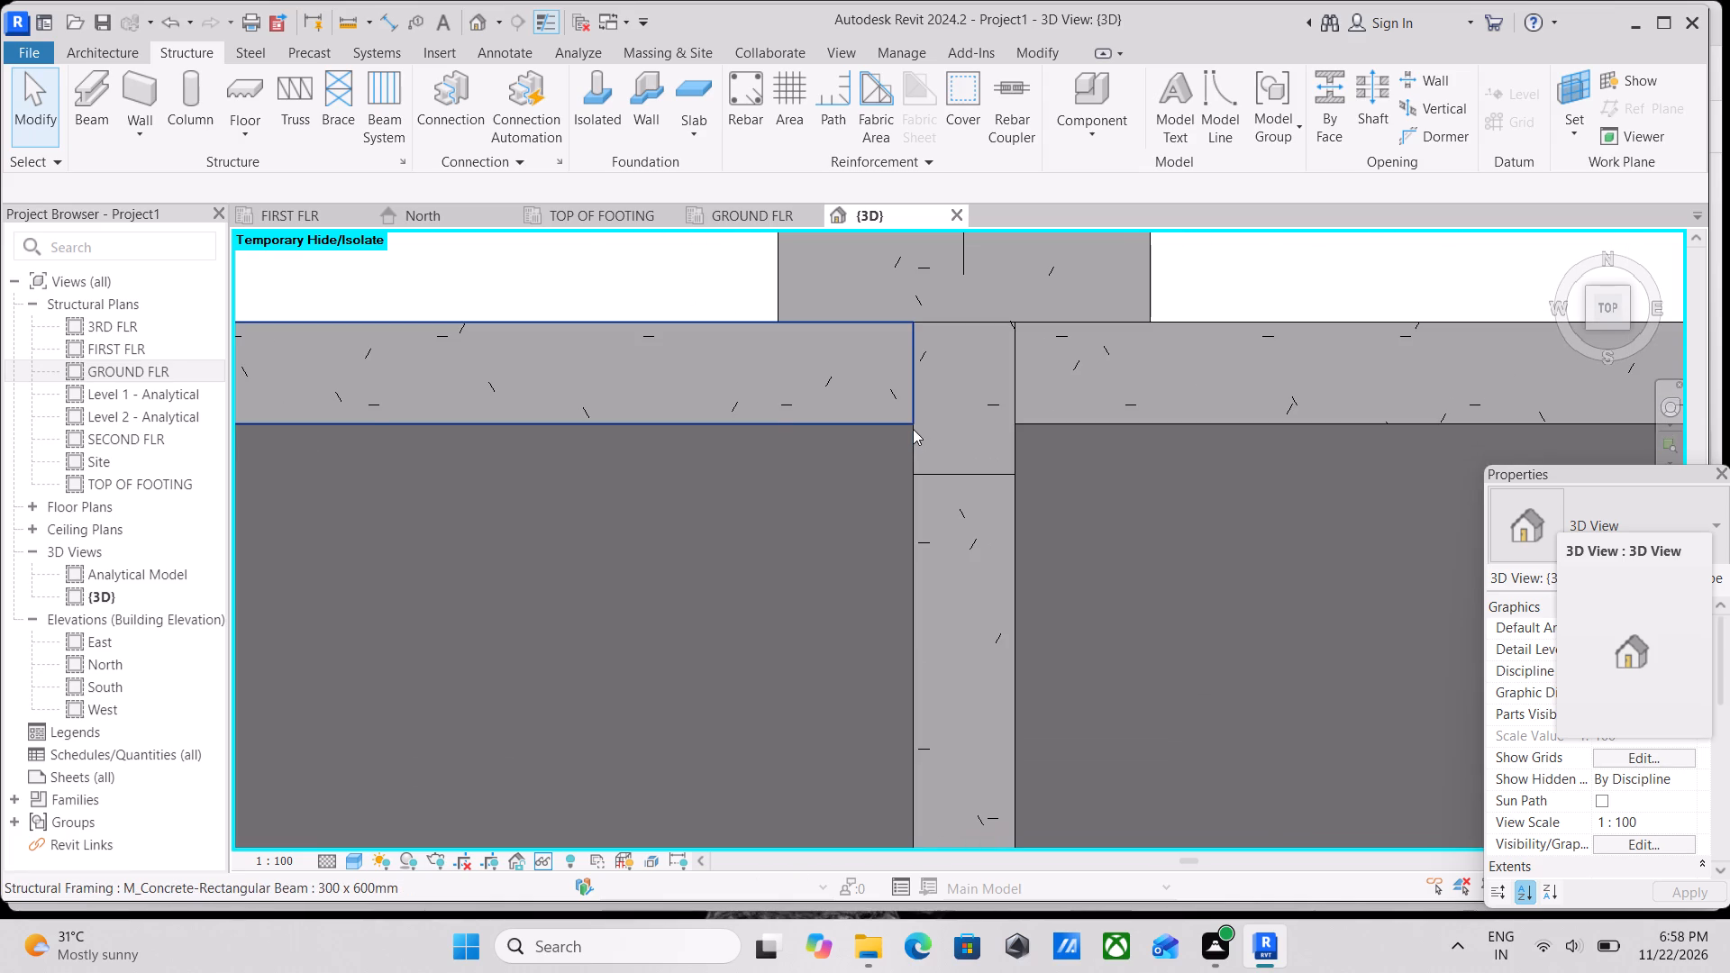
scroll(860, 478, up, 2)
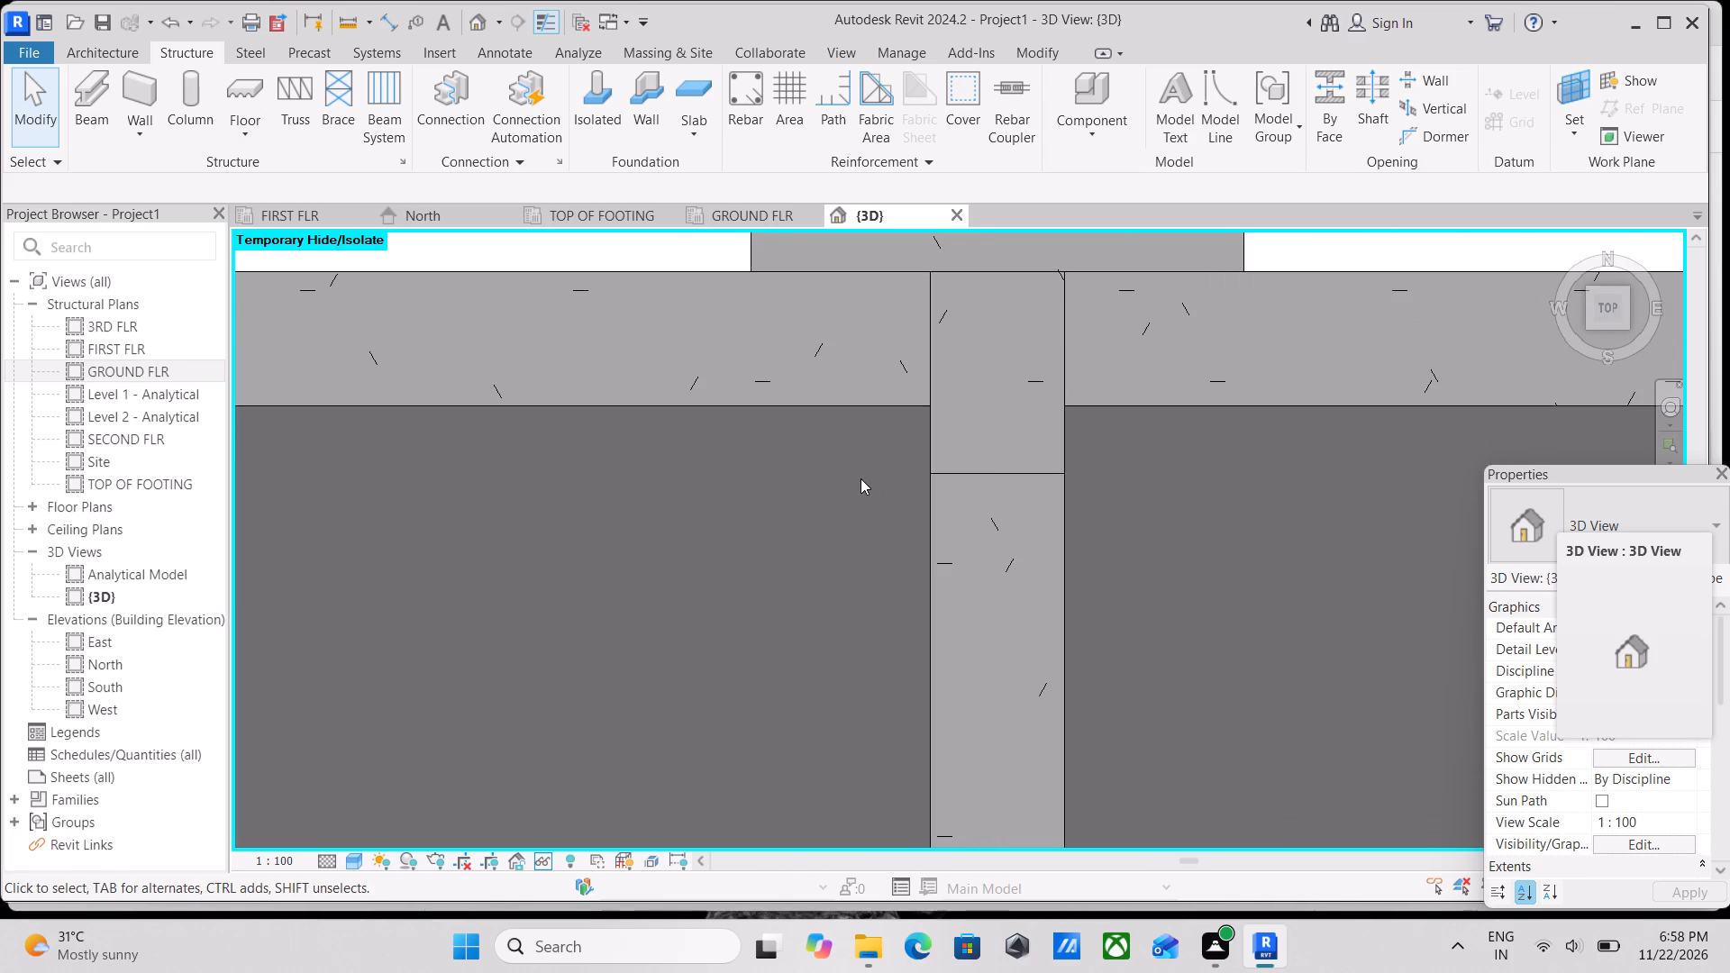
scroll(860, 478, down, 3)
middle_drag(860, 478, 1176, 478)
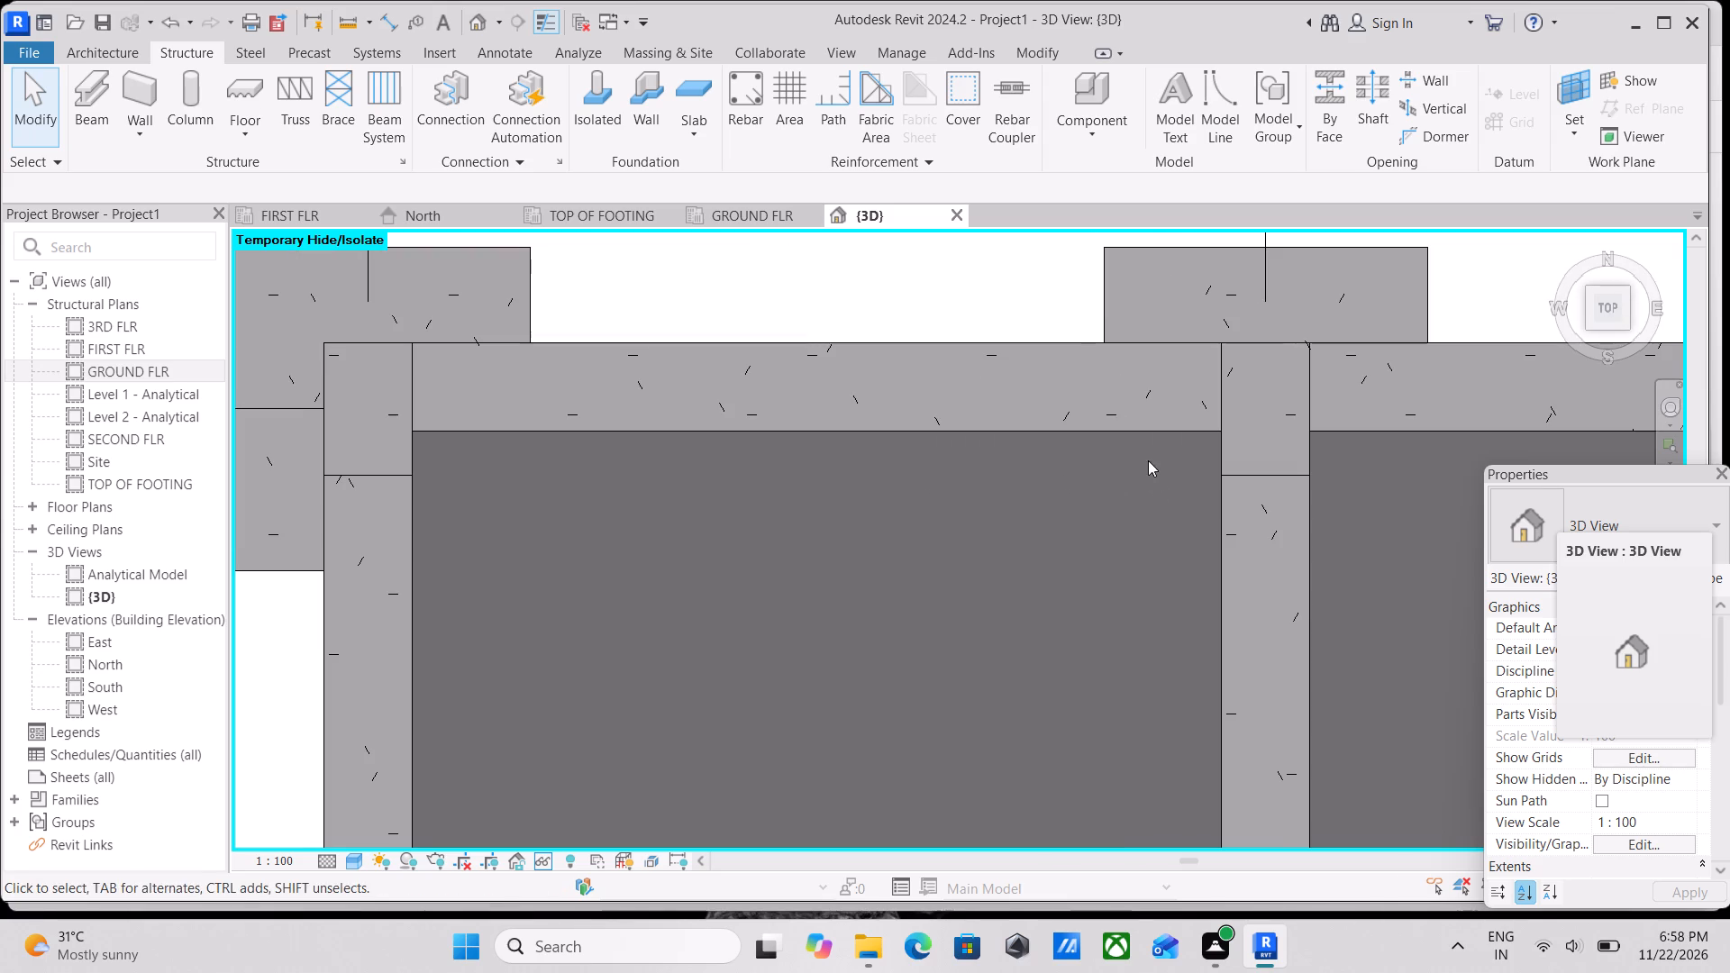
scroll(1120, 461, down, 4)
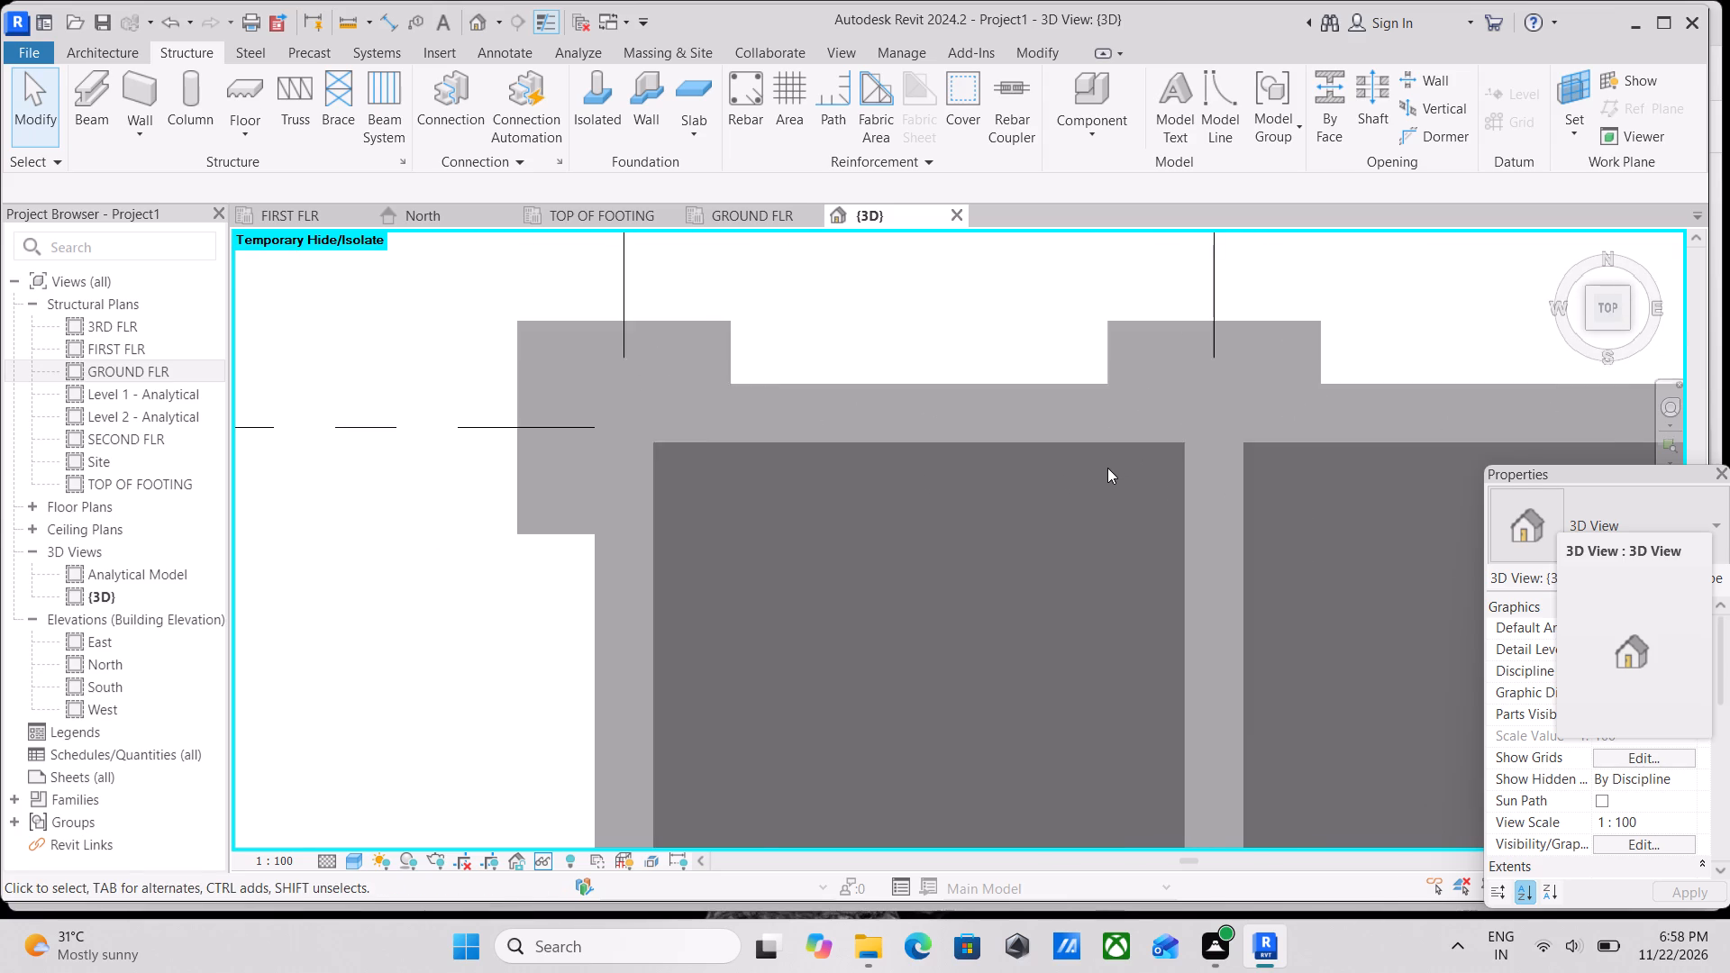
scroll(1107, 468, down, 6)
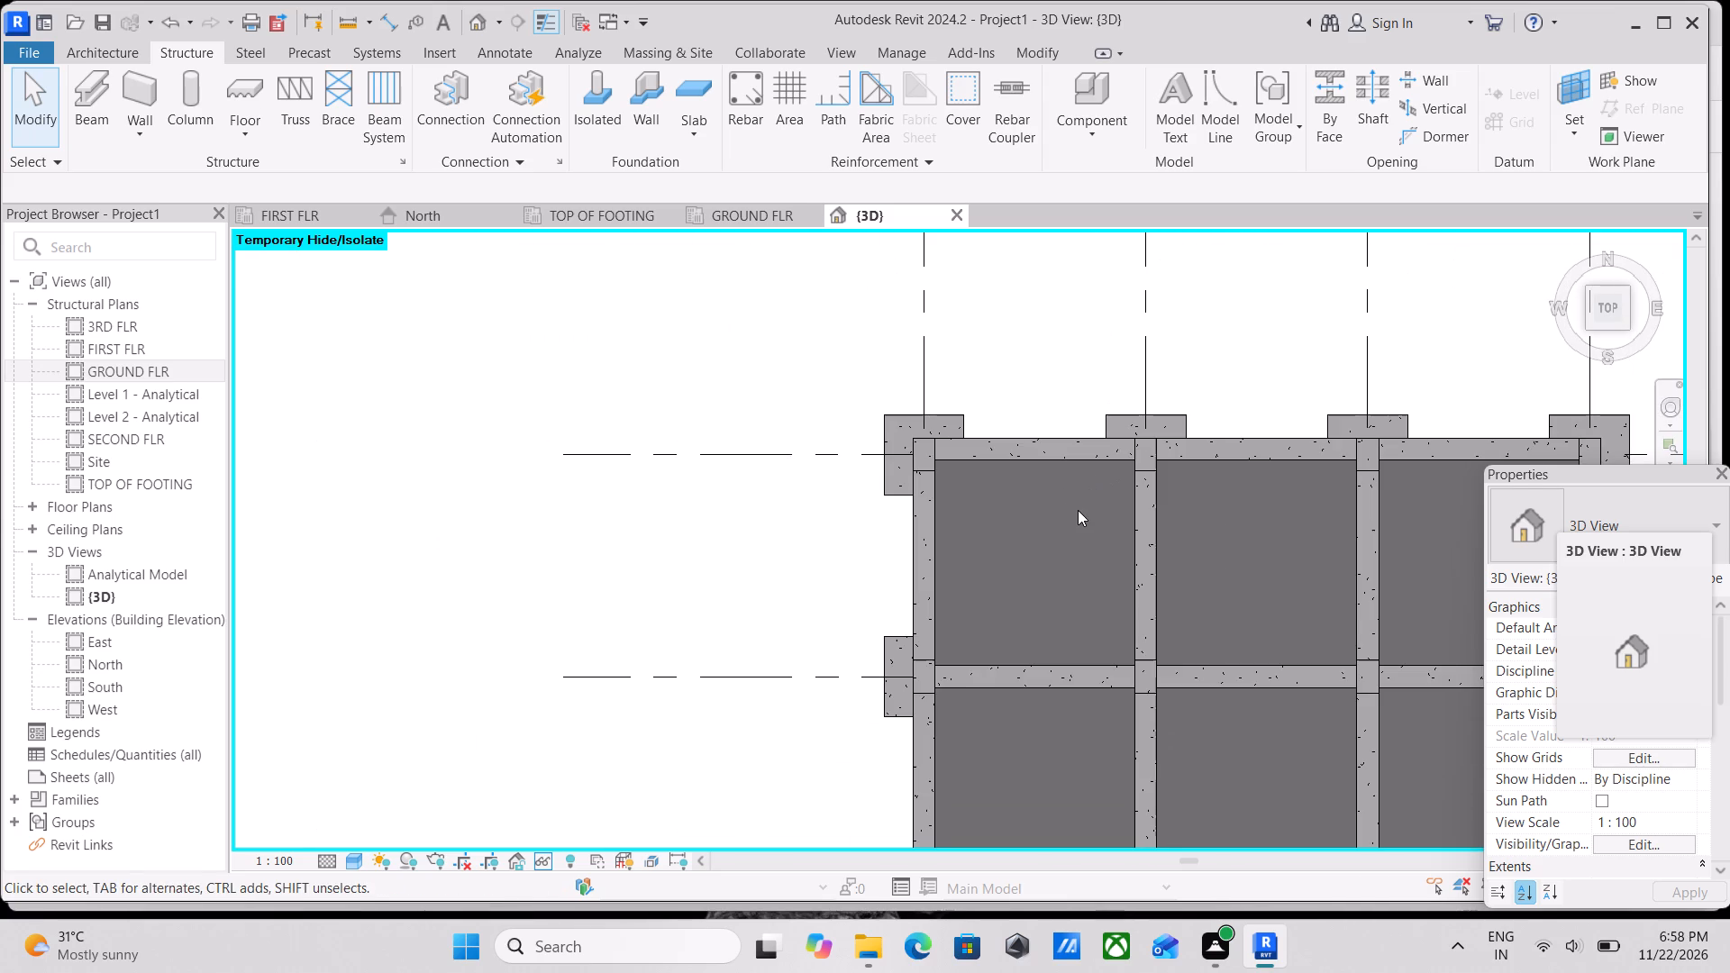
scroll(1078, 510, down, 1)
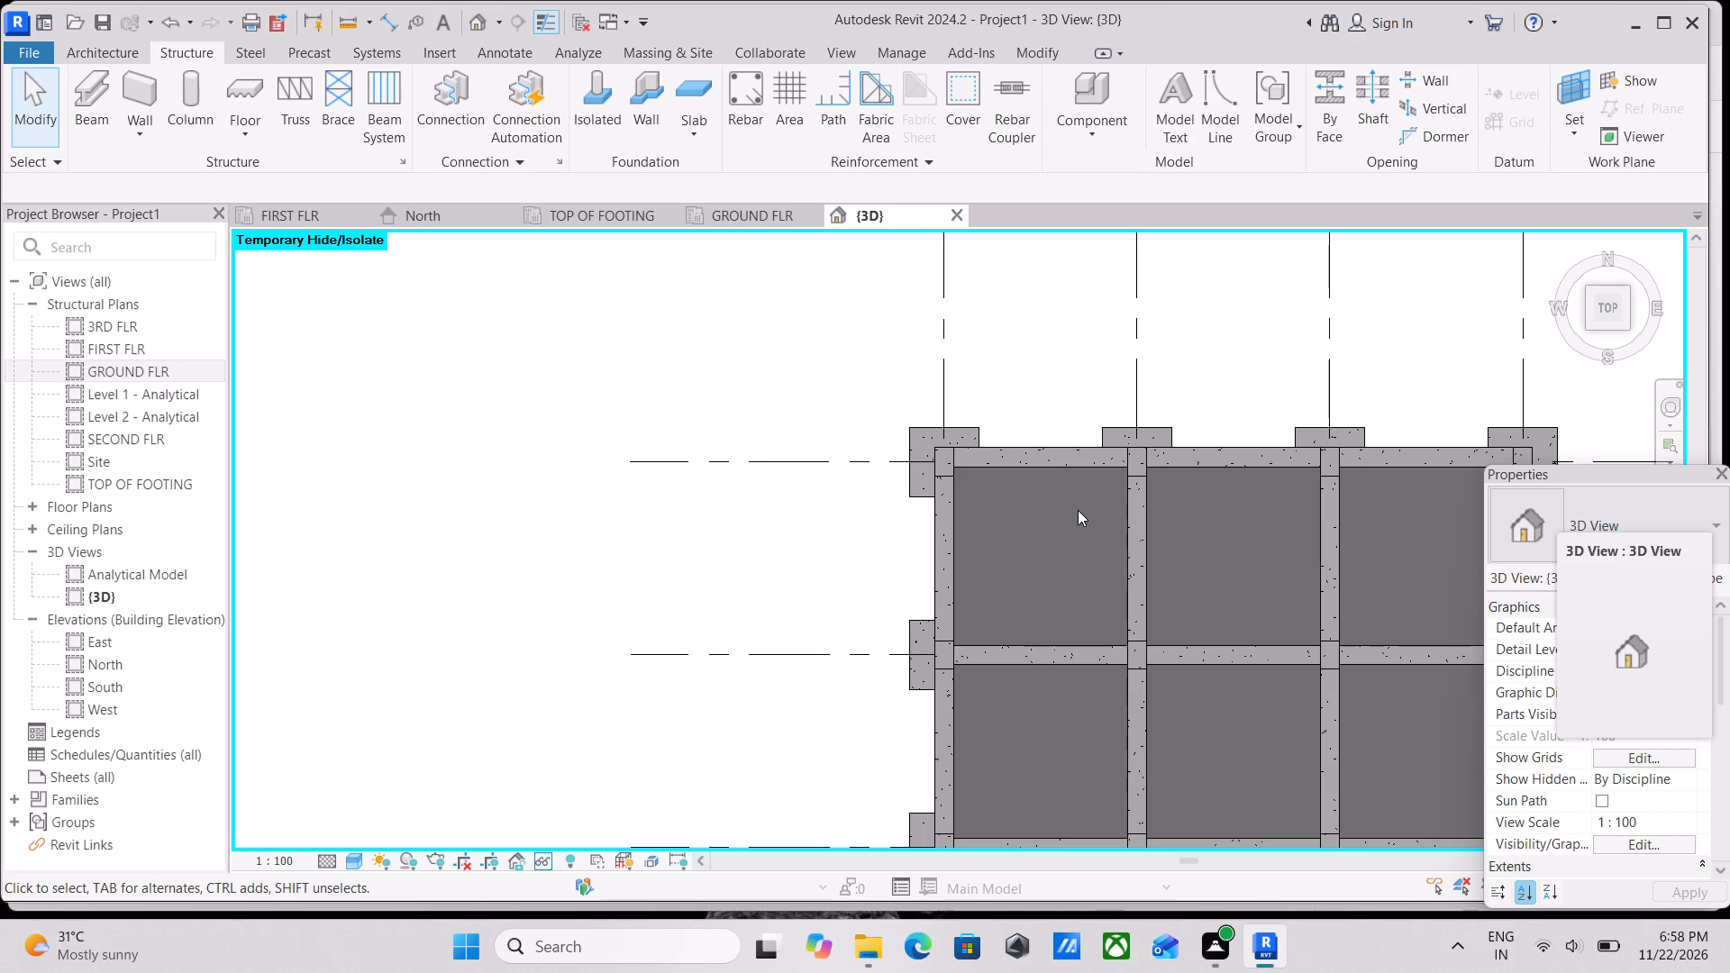
Select all instances of the Generic 300mm floor on GROUND FLR in the 3D view.
scroll(1078, 510, up, 3)
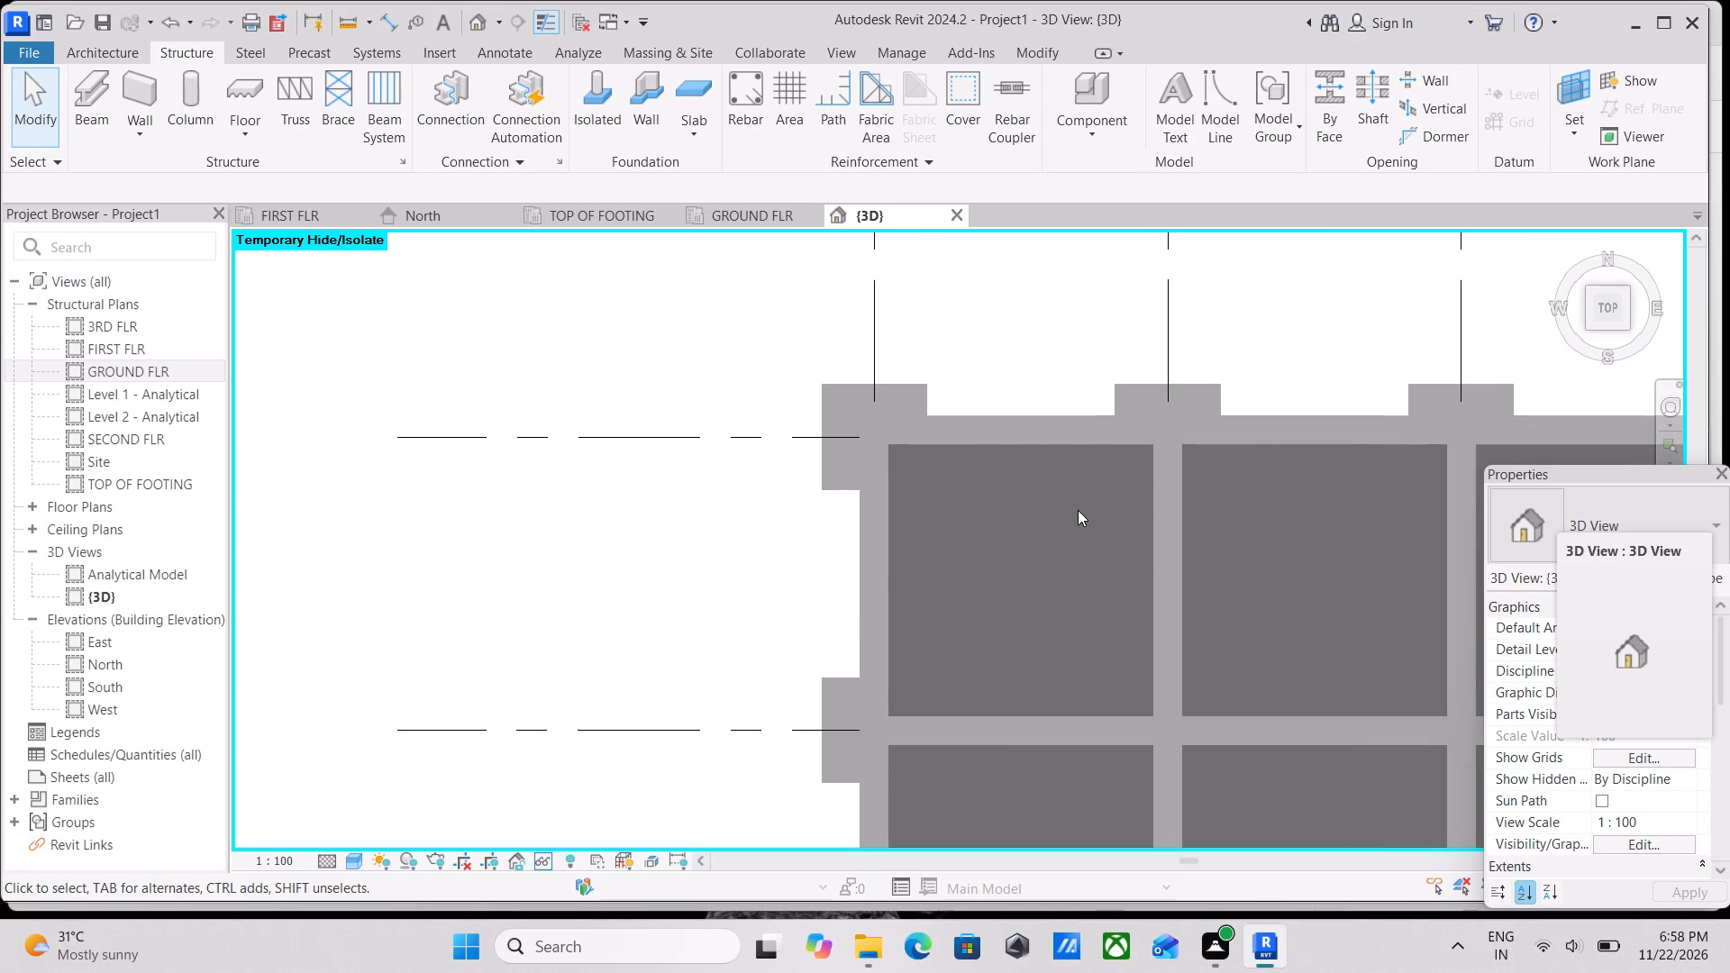
scroll(1034, 523, down, 8)
shift+middle_drag(1007, 553, 1148, 286)
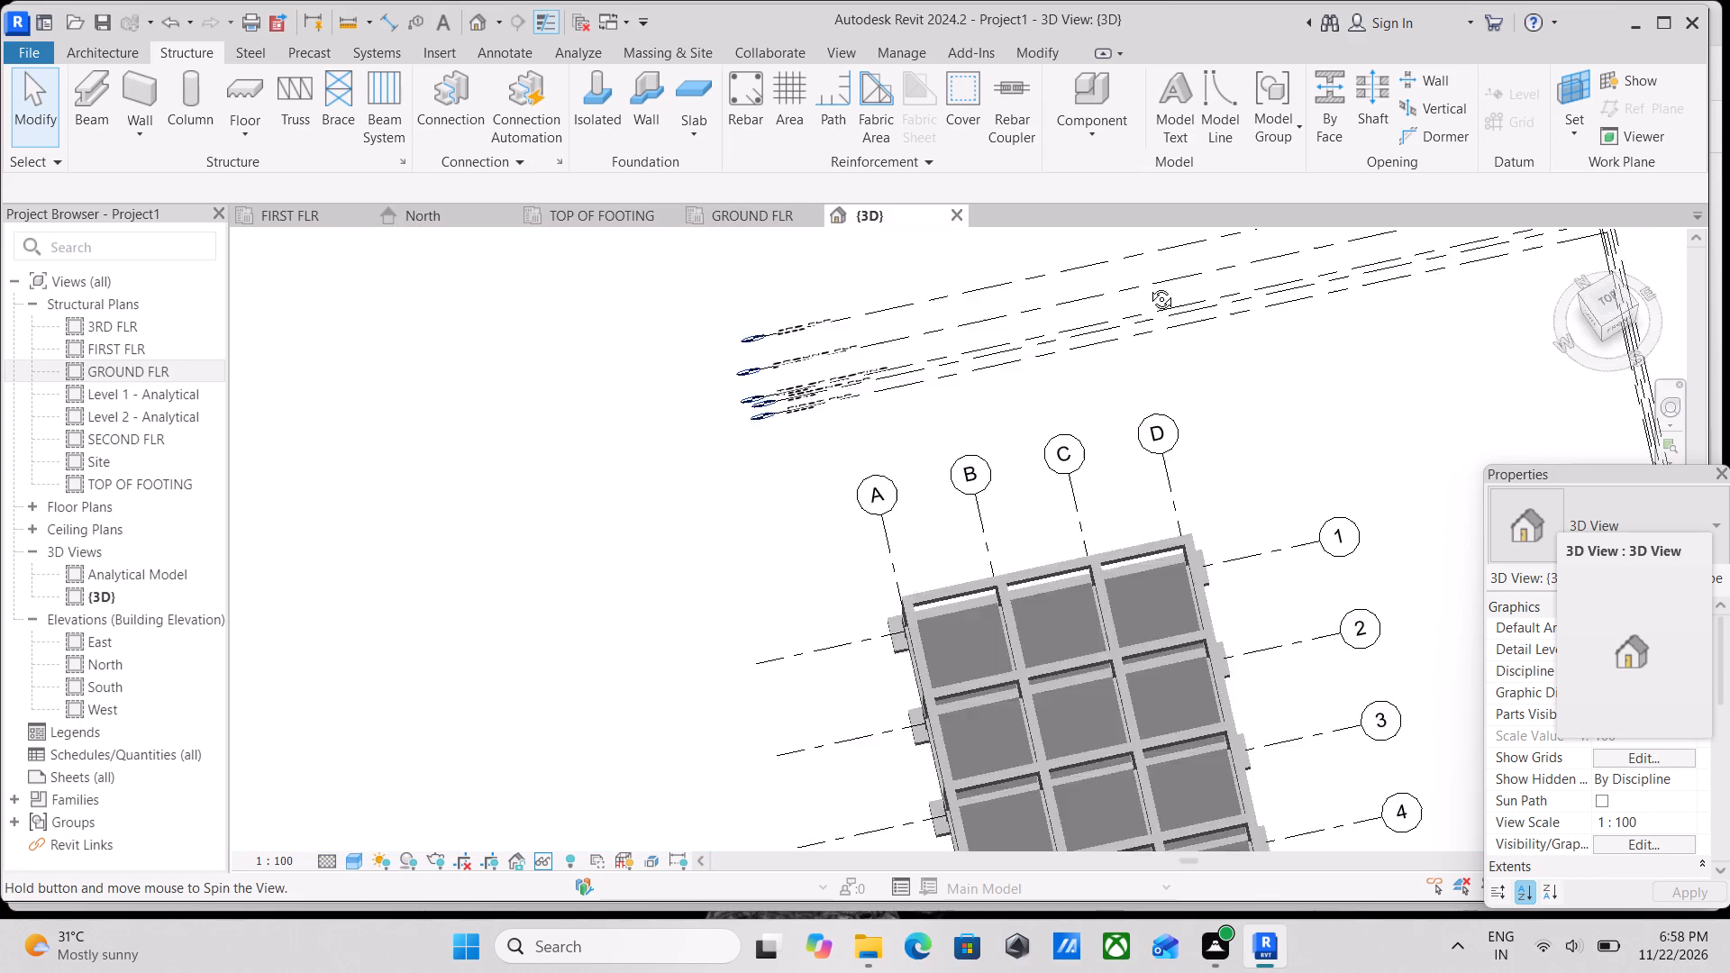
shift+middle_drag(1148, 286, 1155, 265)
middle_drag(1161, 593, 1229, 325)
shift+middle_drag(1197, 605, 1206, 553)
scroll(1039, 623, up, 4)
scroll(953, 656, up, 4)
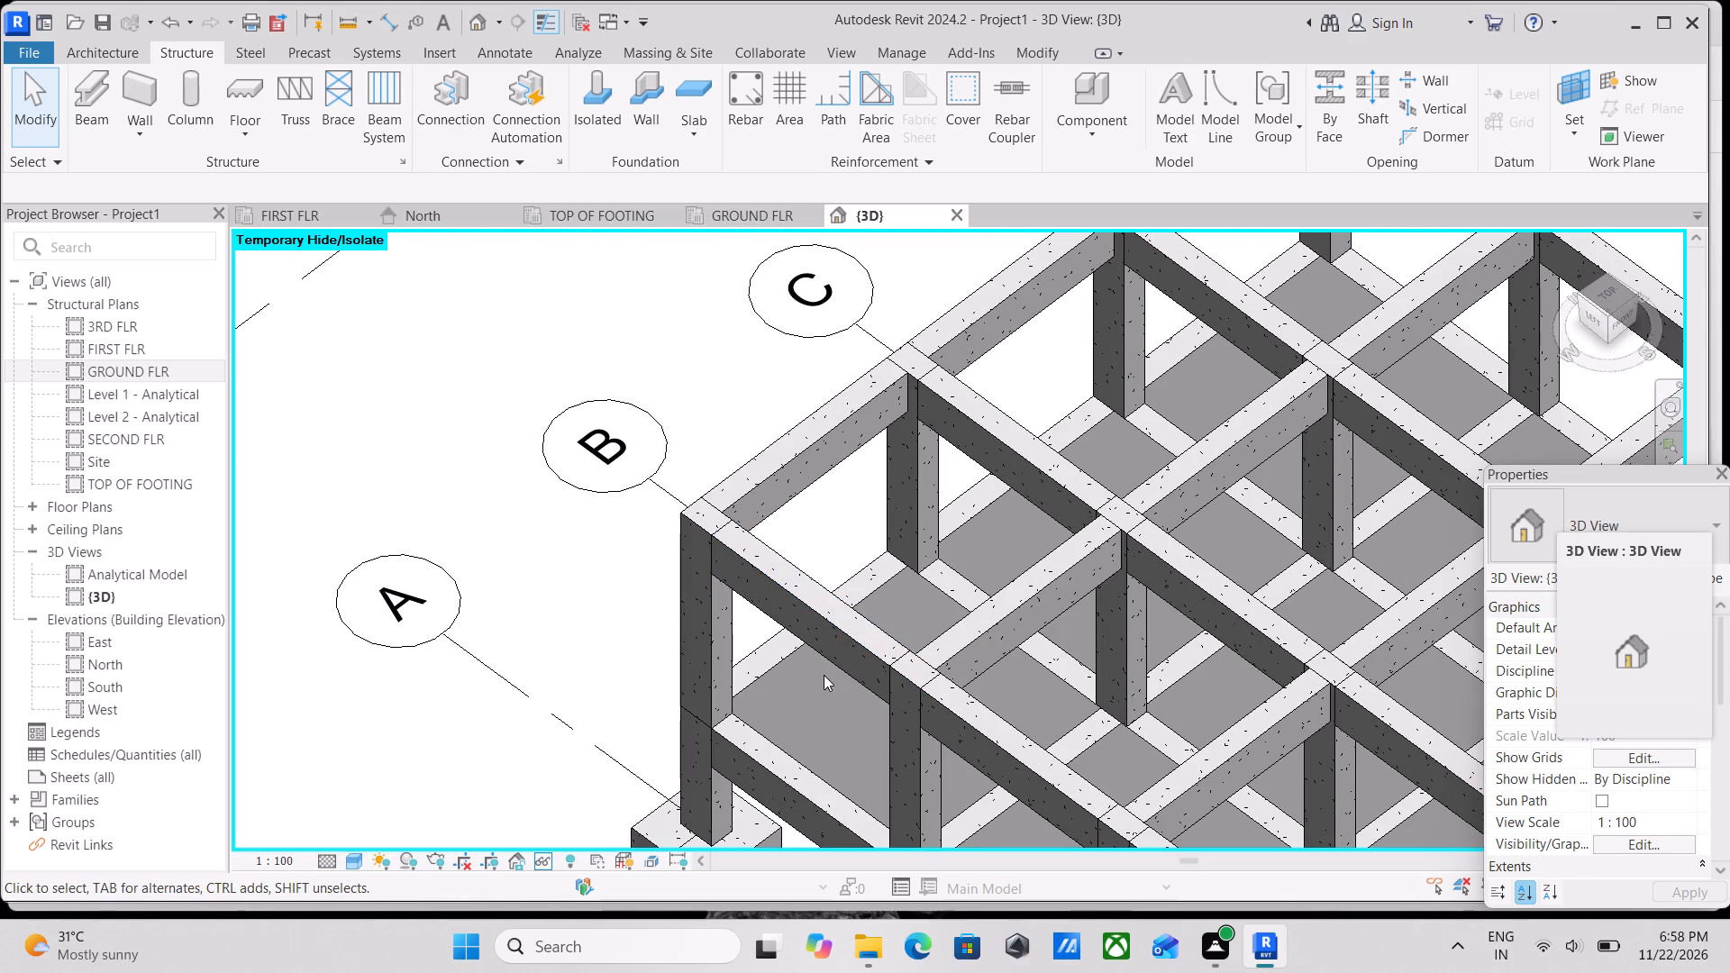
click(760, 683)
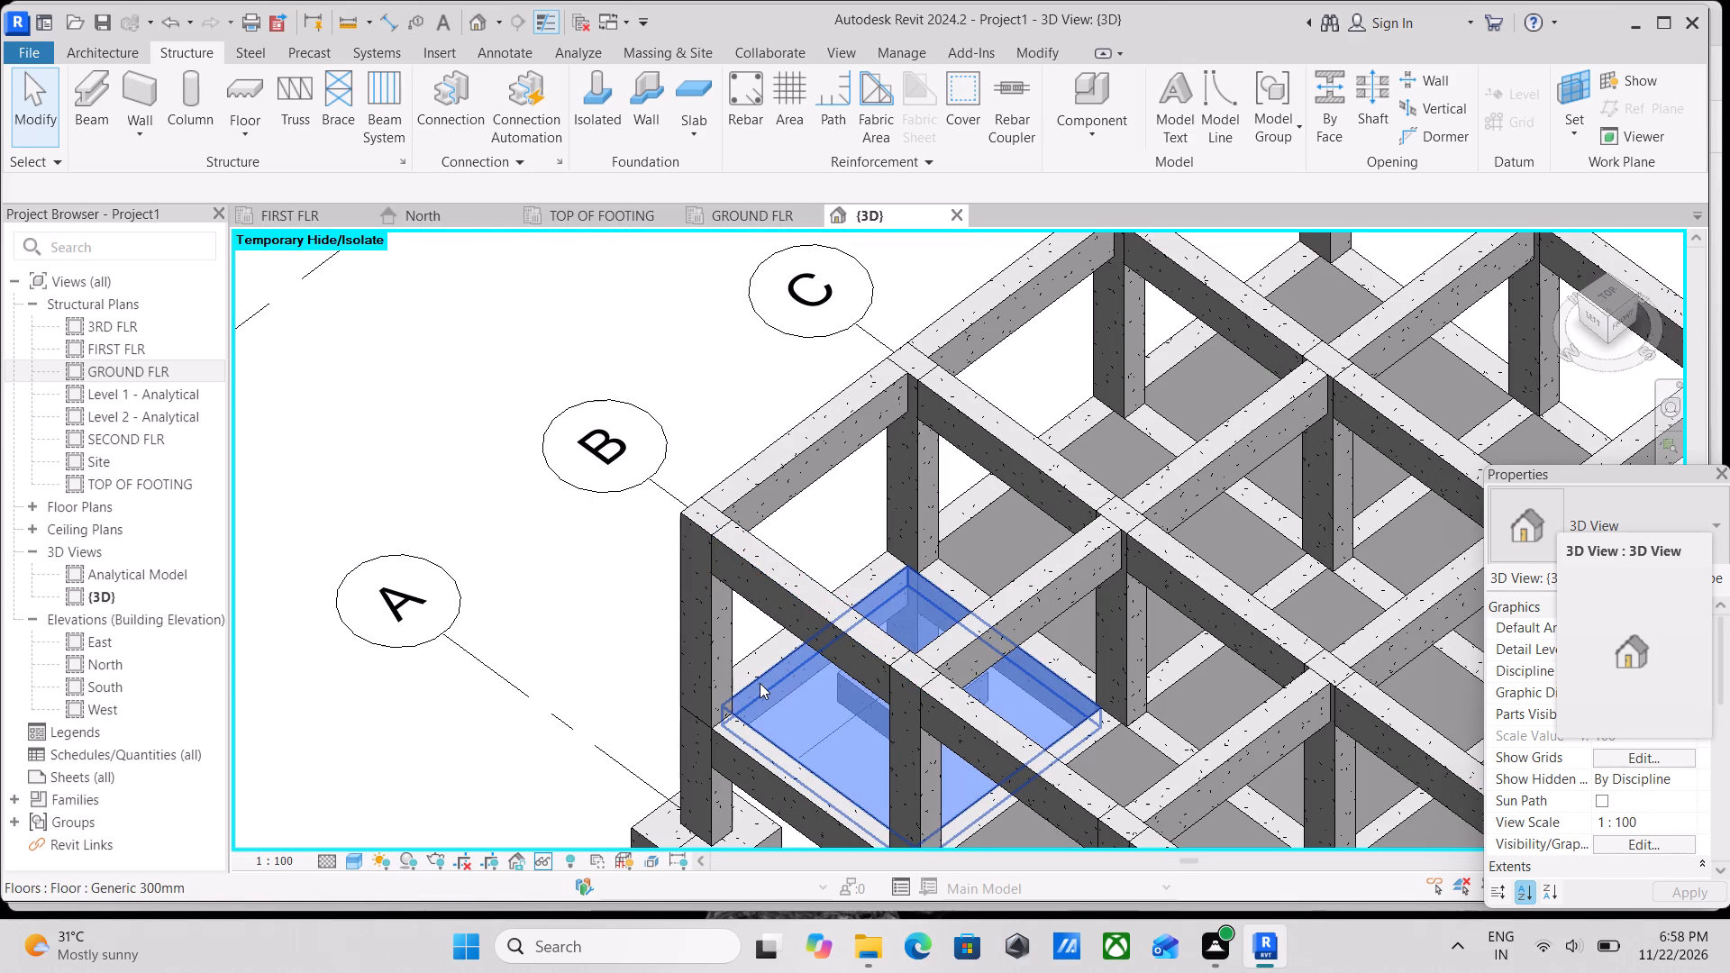
text(sa)
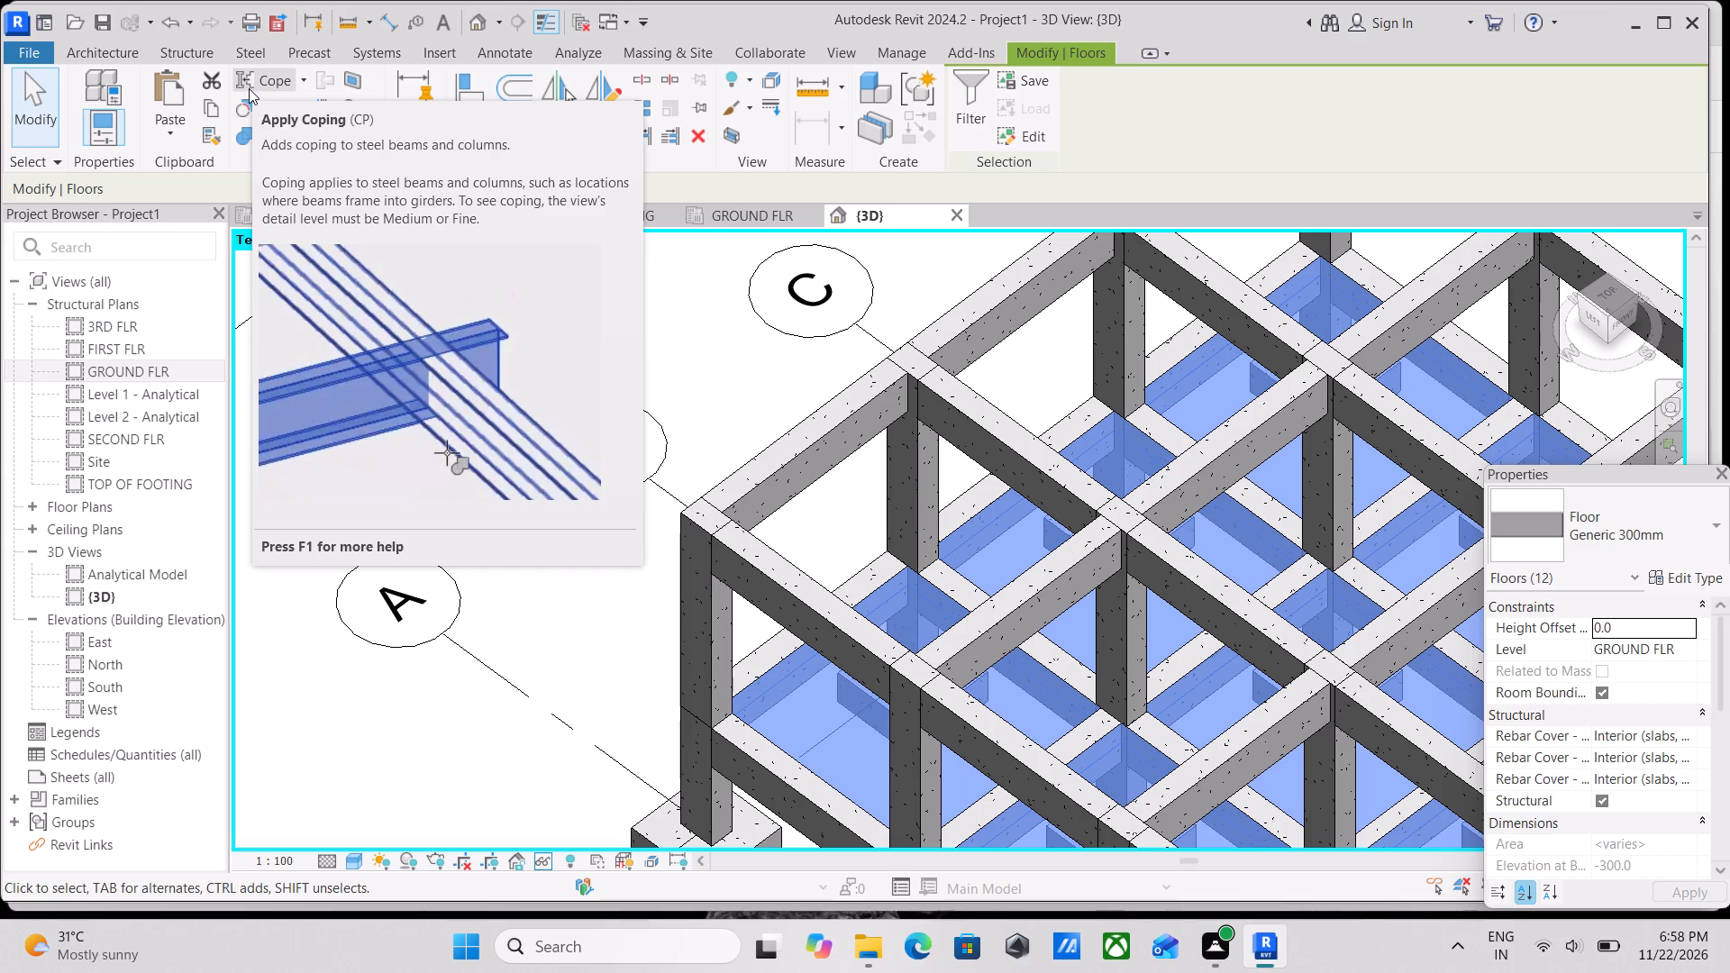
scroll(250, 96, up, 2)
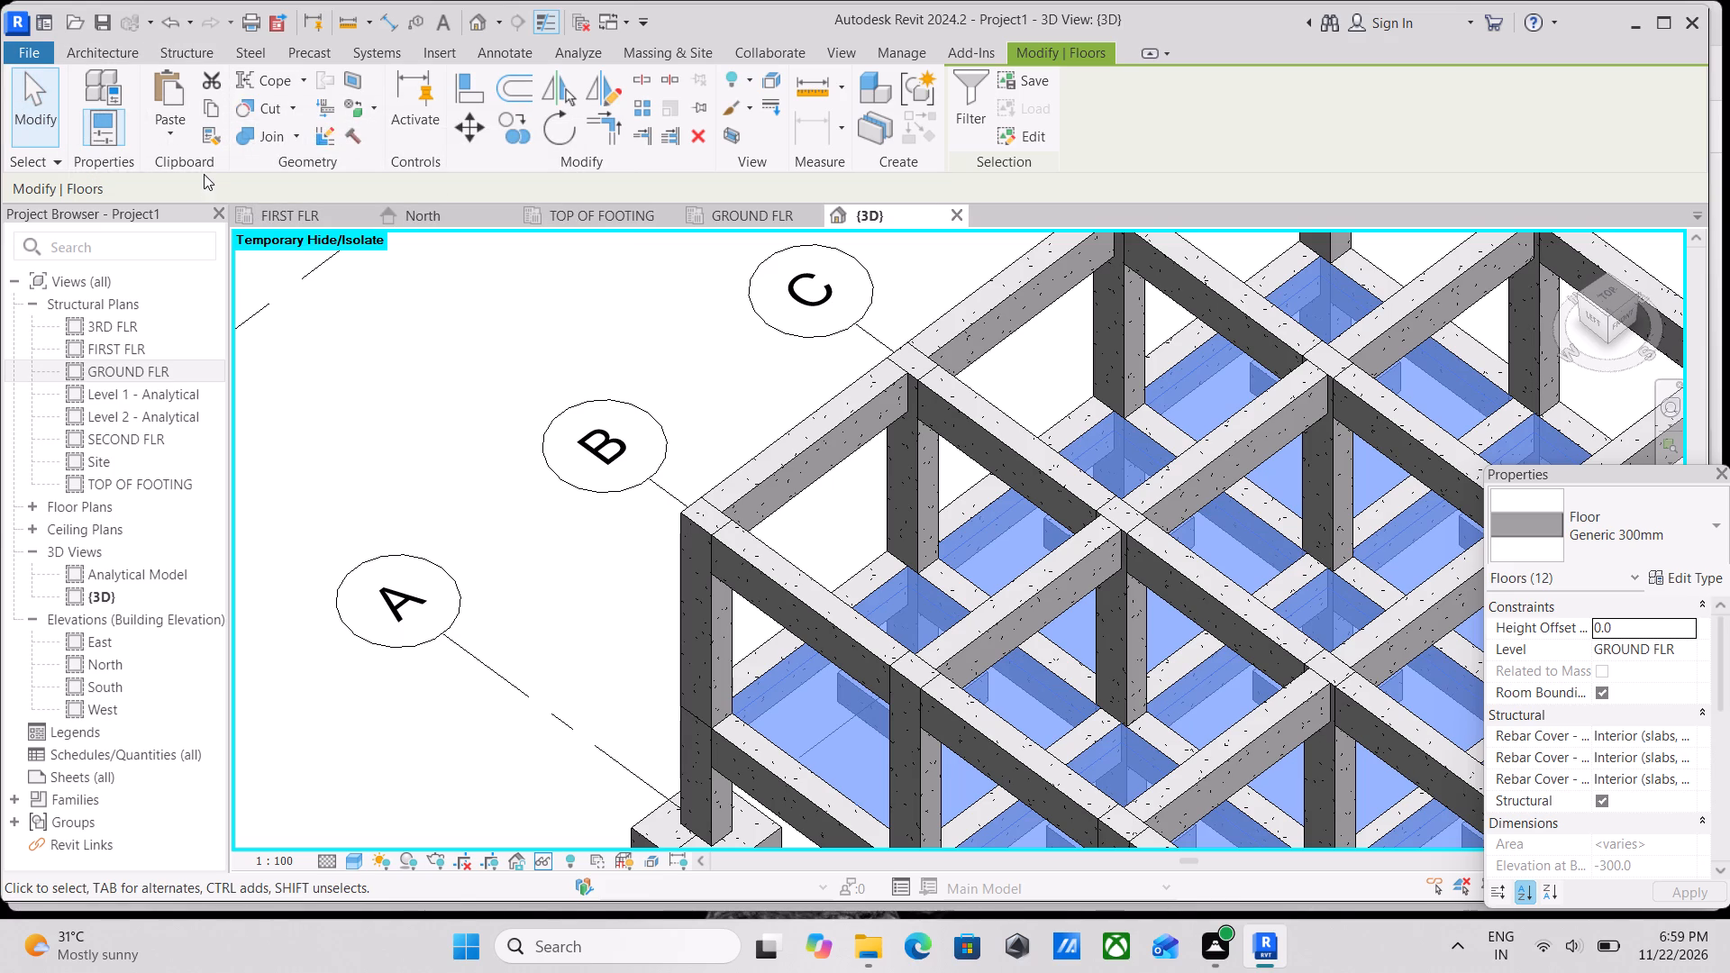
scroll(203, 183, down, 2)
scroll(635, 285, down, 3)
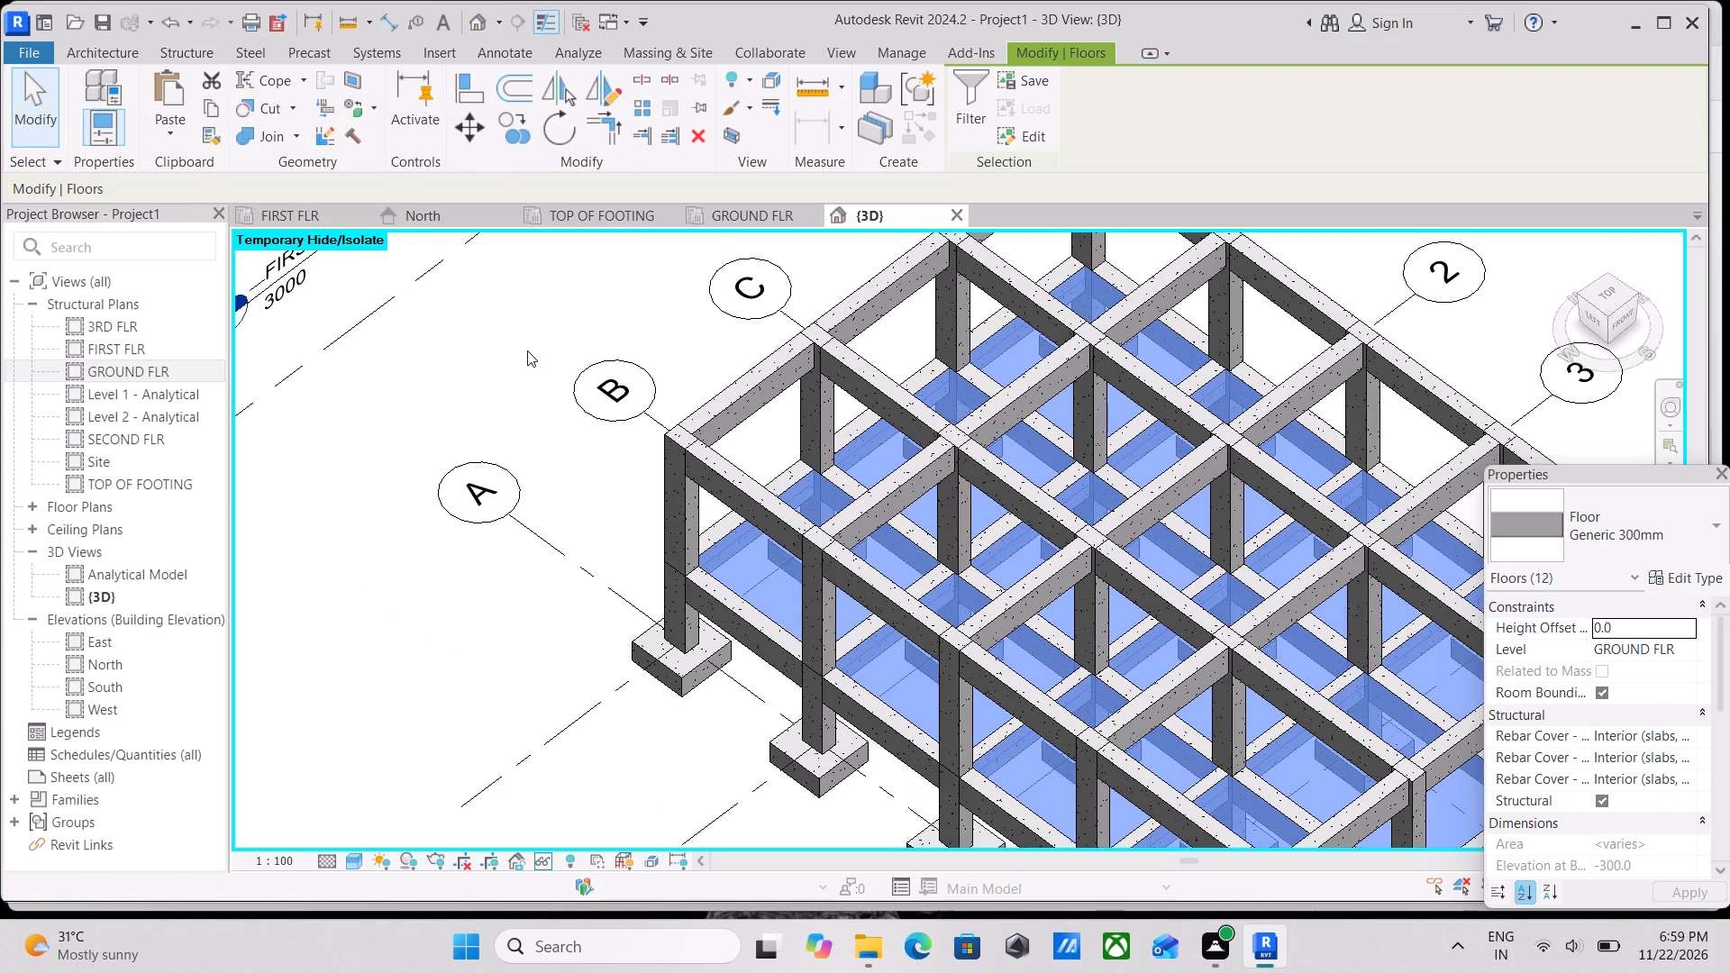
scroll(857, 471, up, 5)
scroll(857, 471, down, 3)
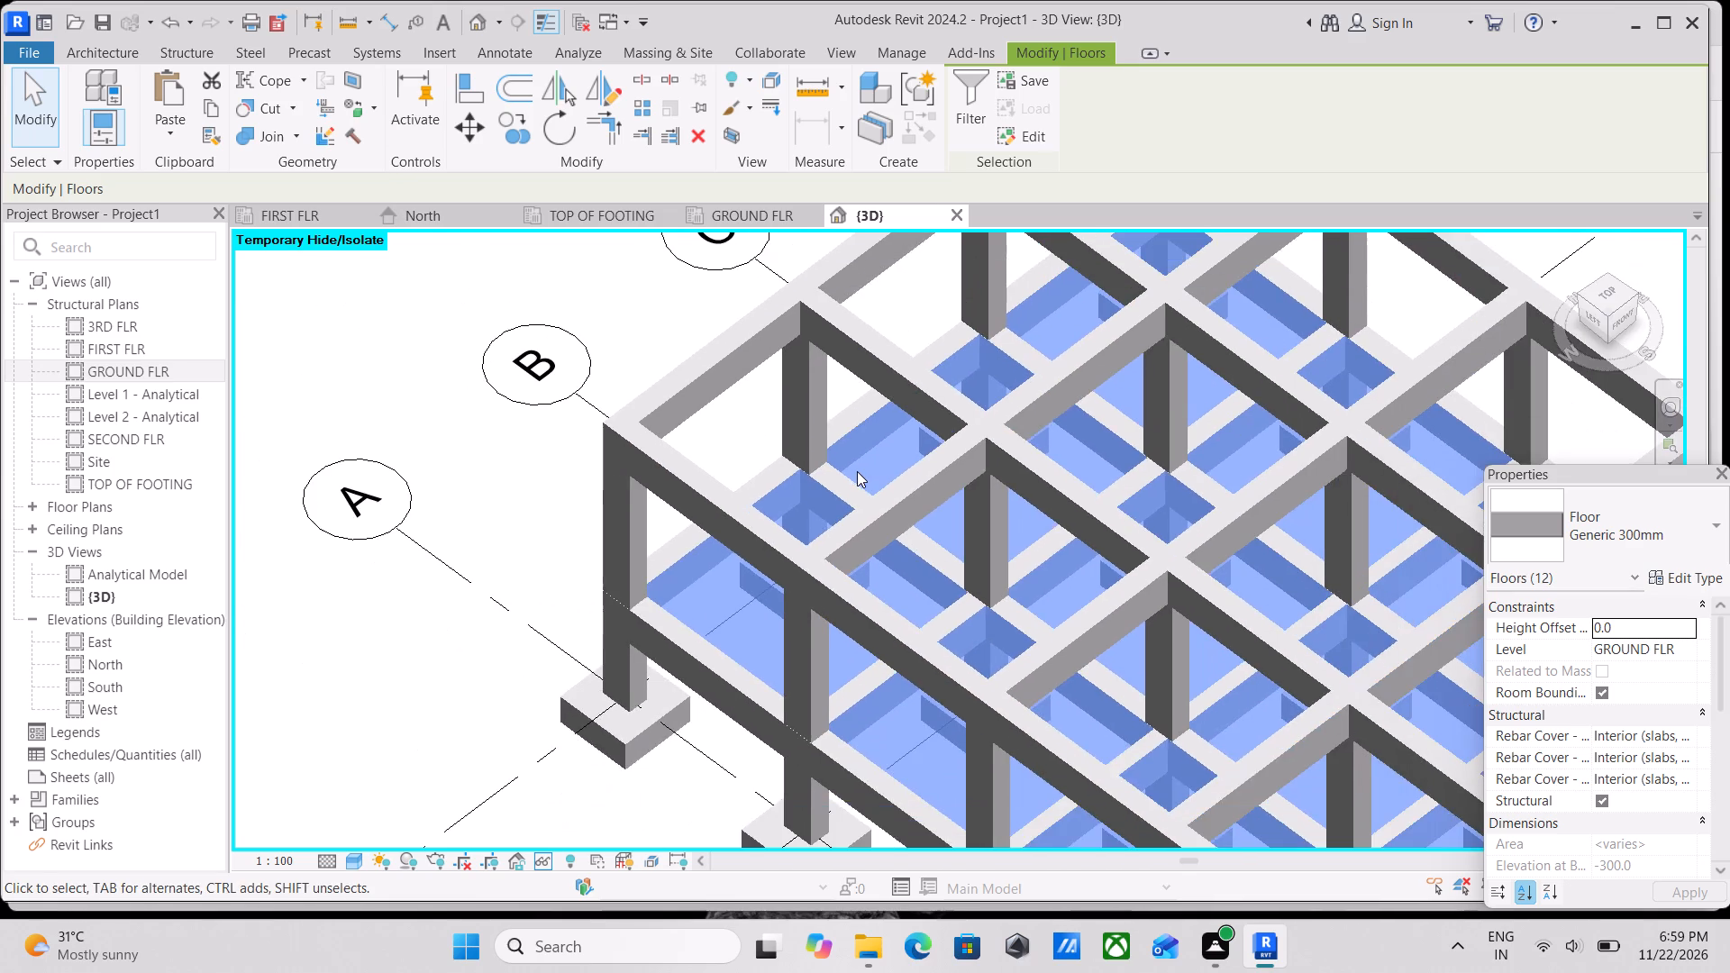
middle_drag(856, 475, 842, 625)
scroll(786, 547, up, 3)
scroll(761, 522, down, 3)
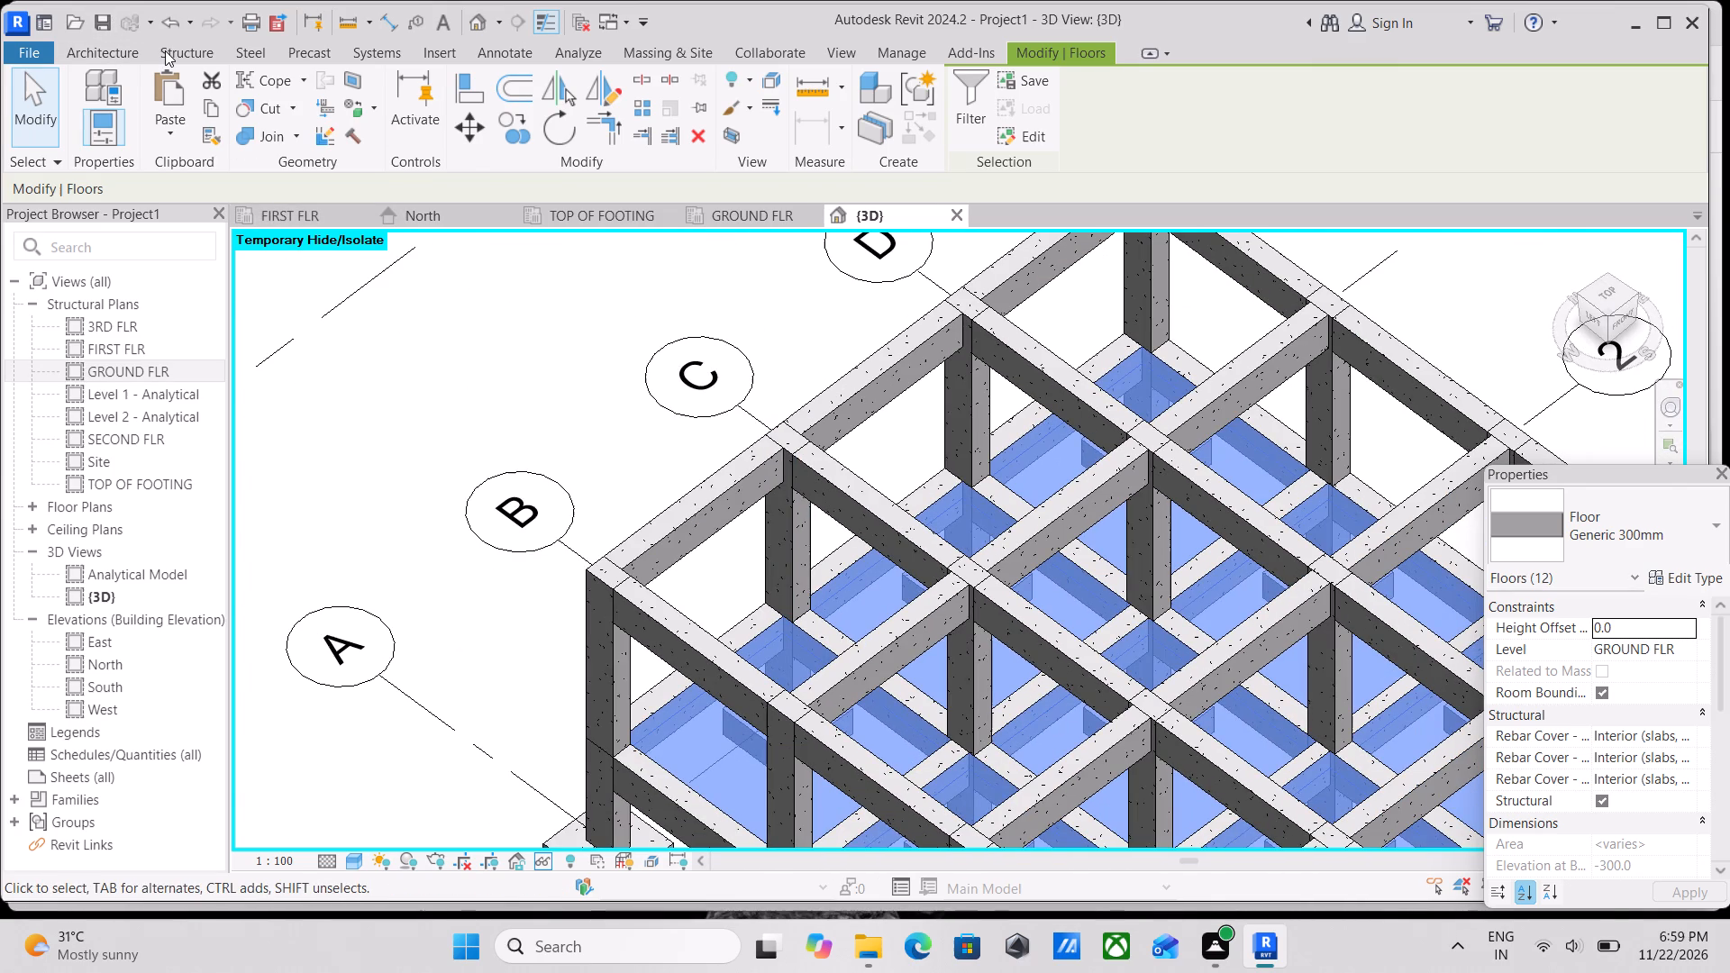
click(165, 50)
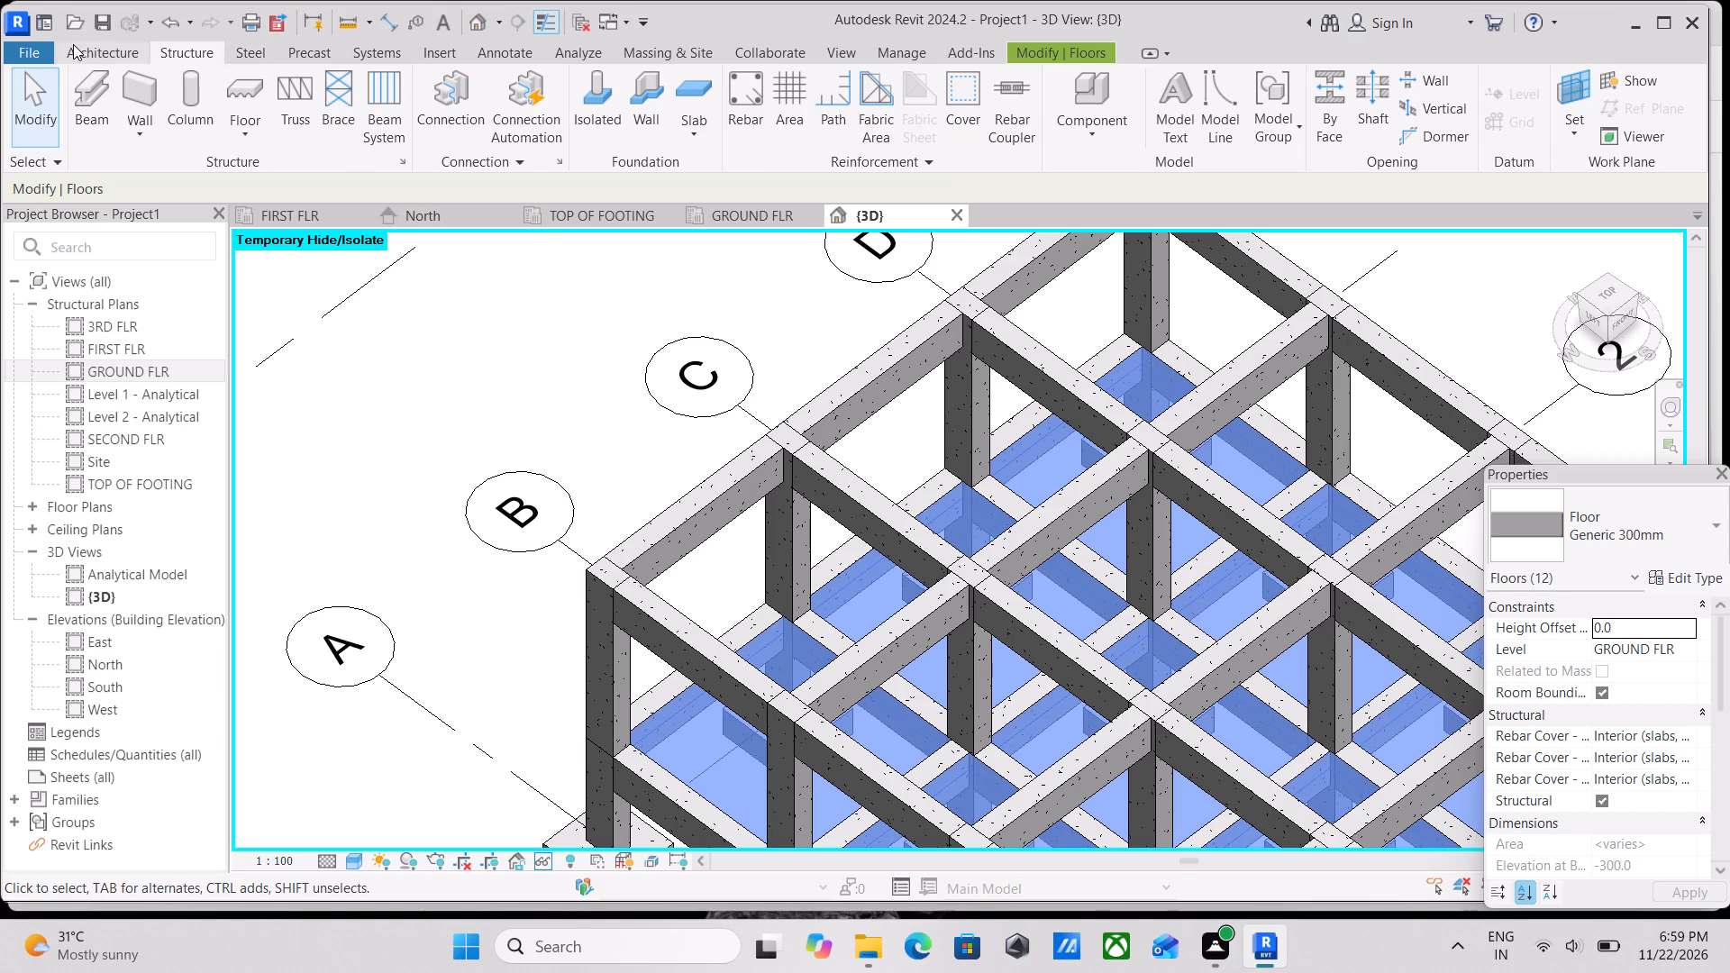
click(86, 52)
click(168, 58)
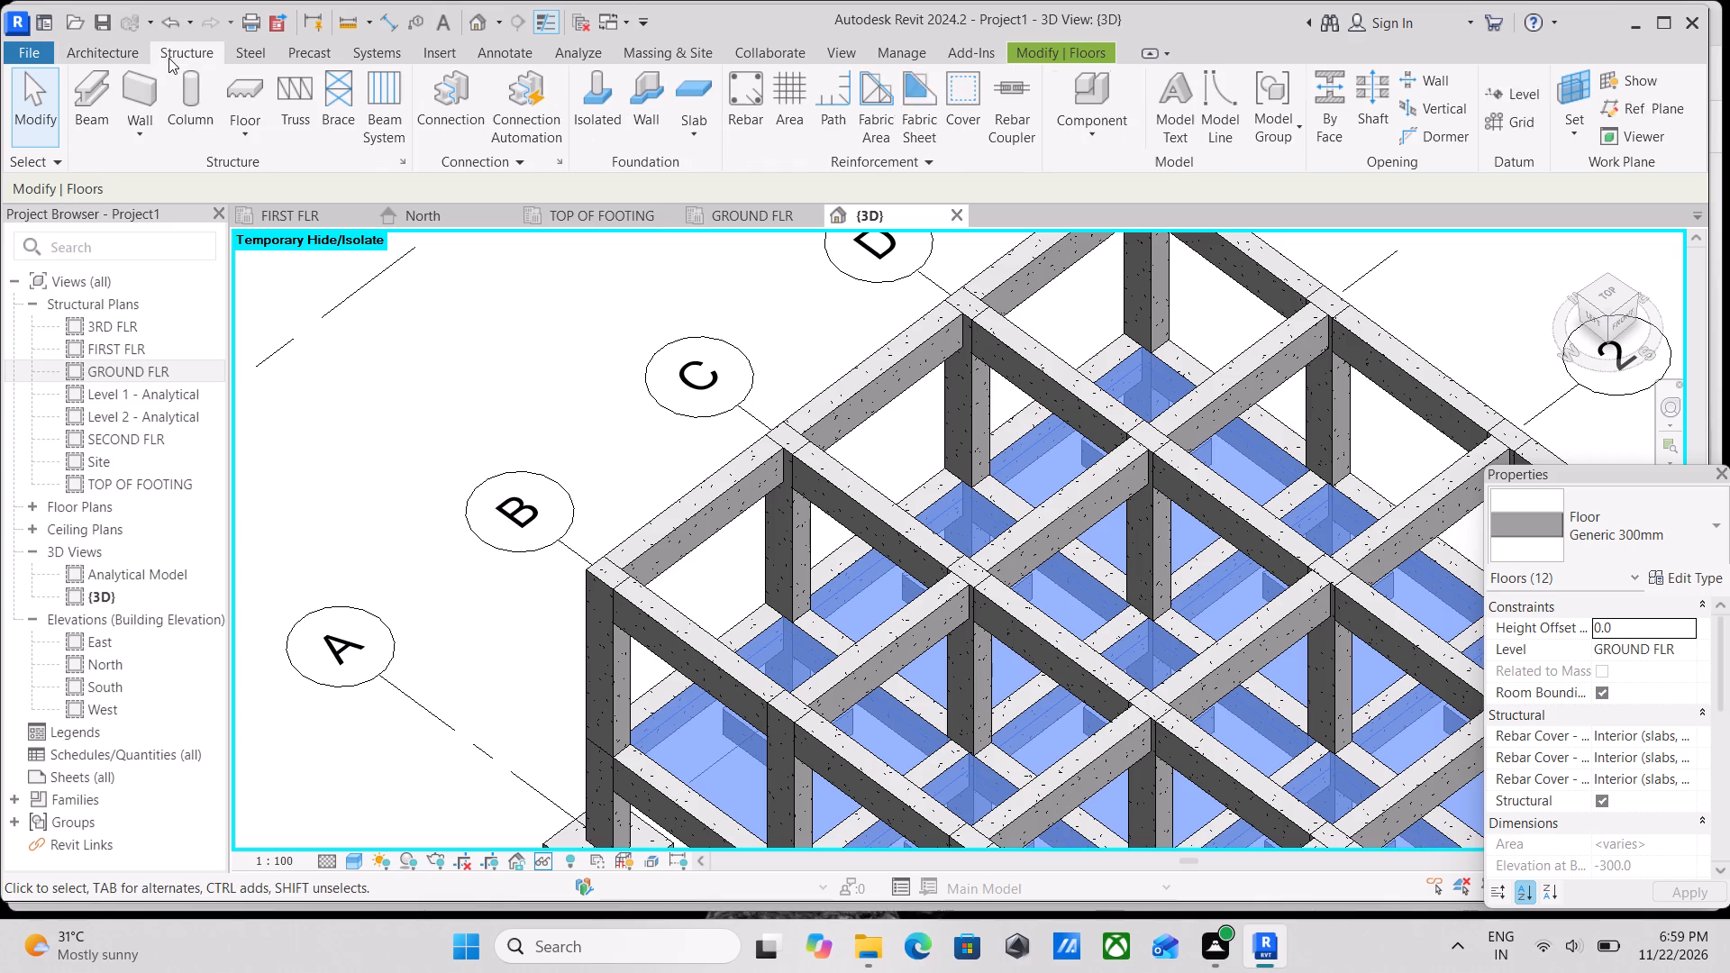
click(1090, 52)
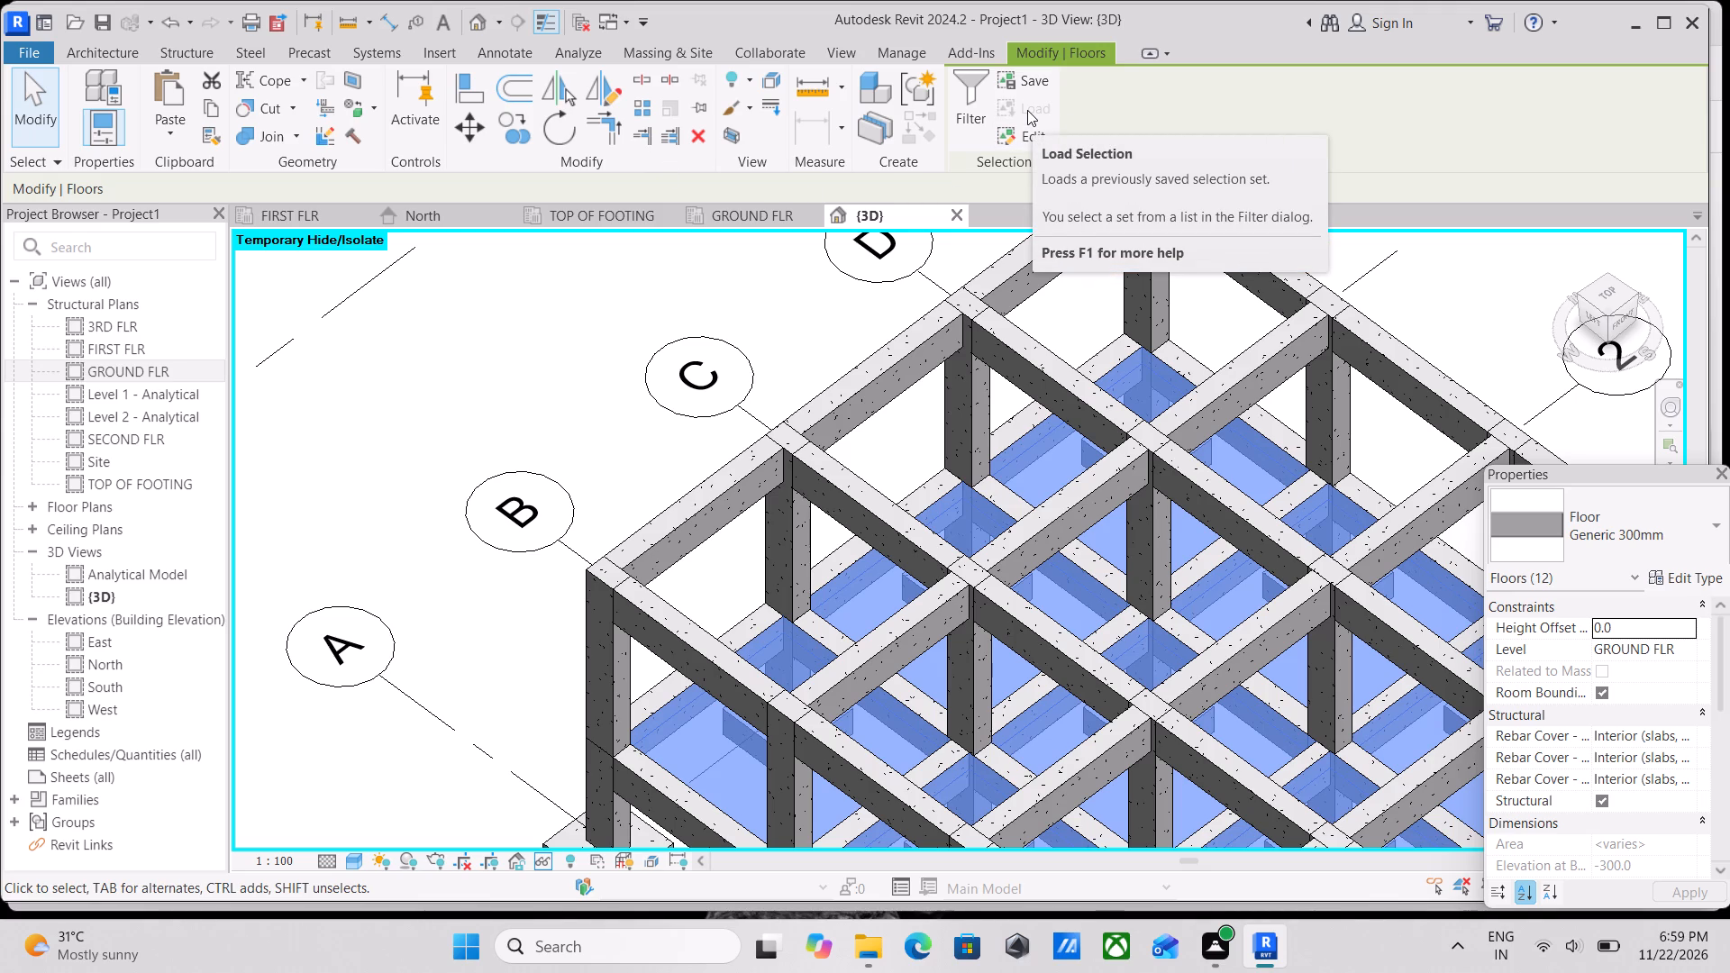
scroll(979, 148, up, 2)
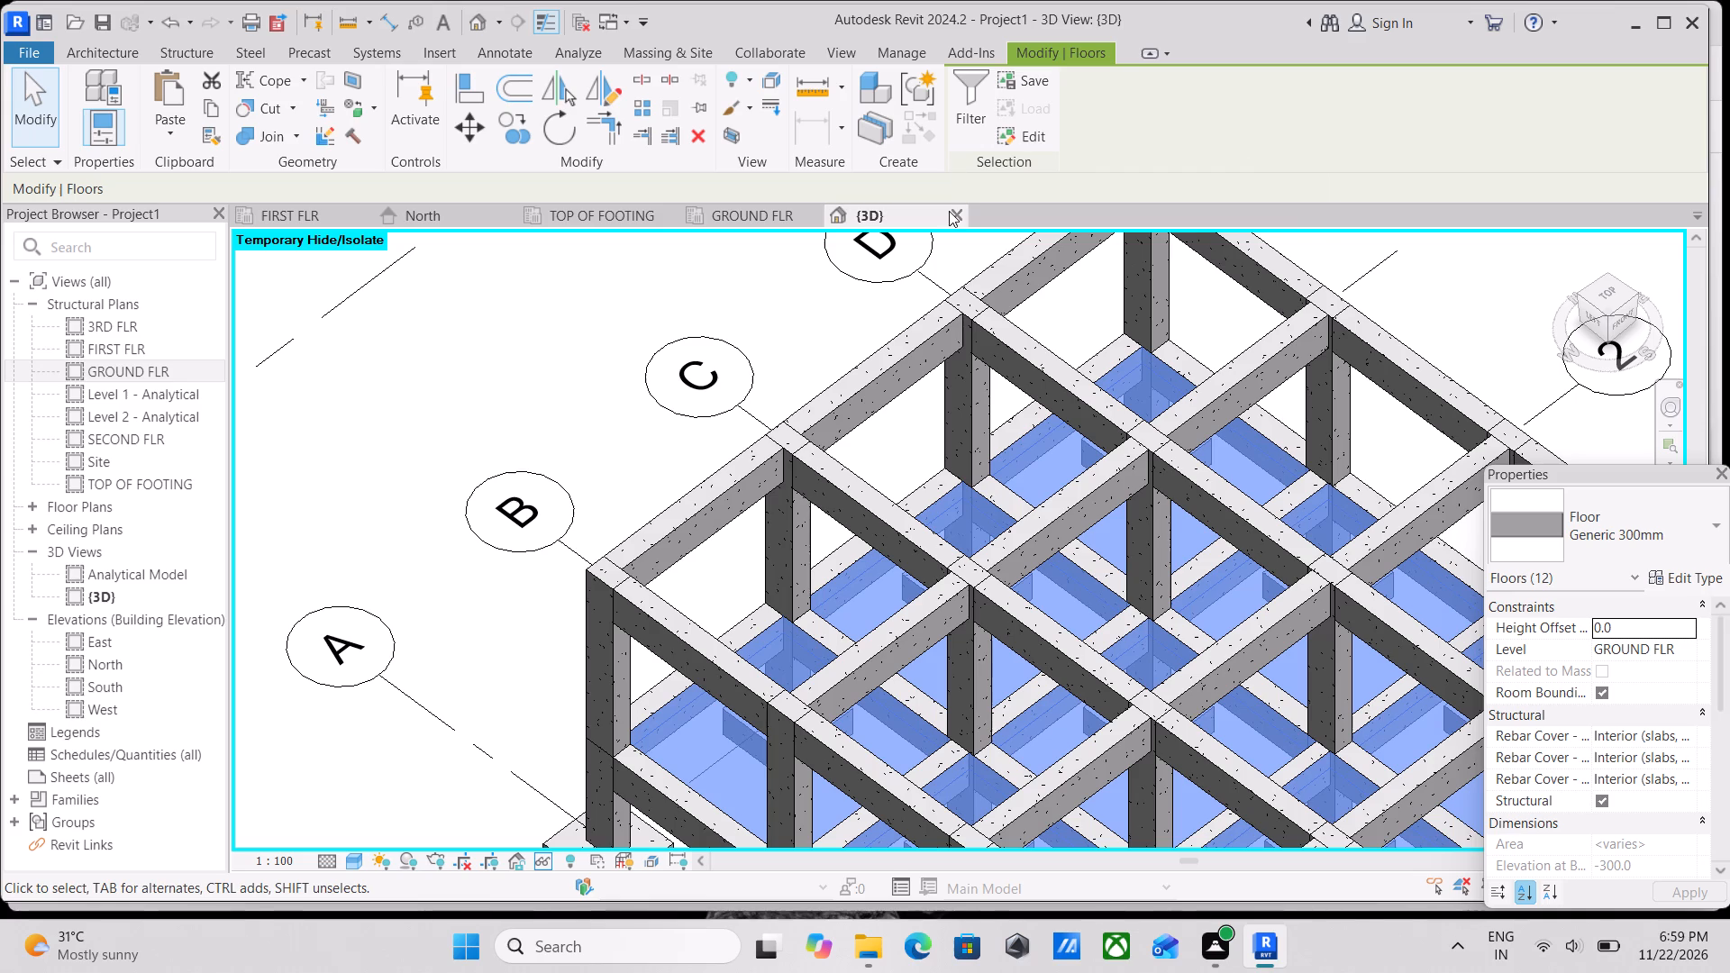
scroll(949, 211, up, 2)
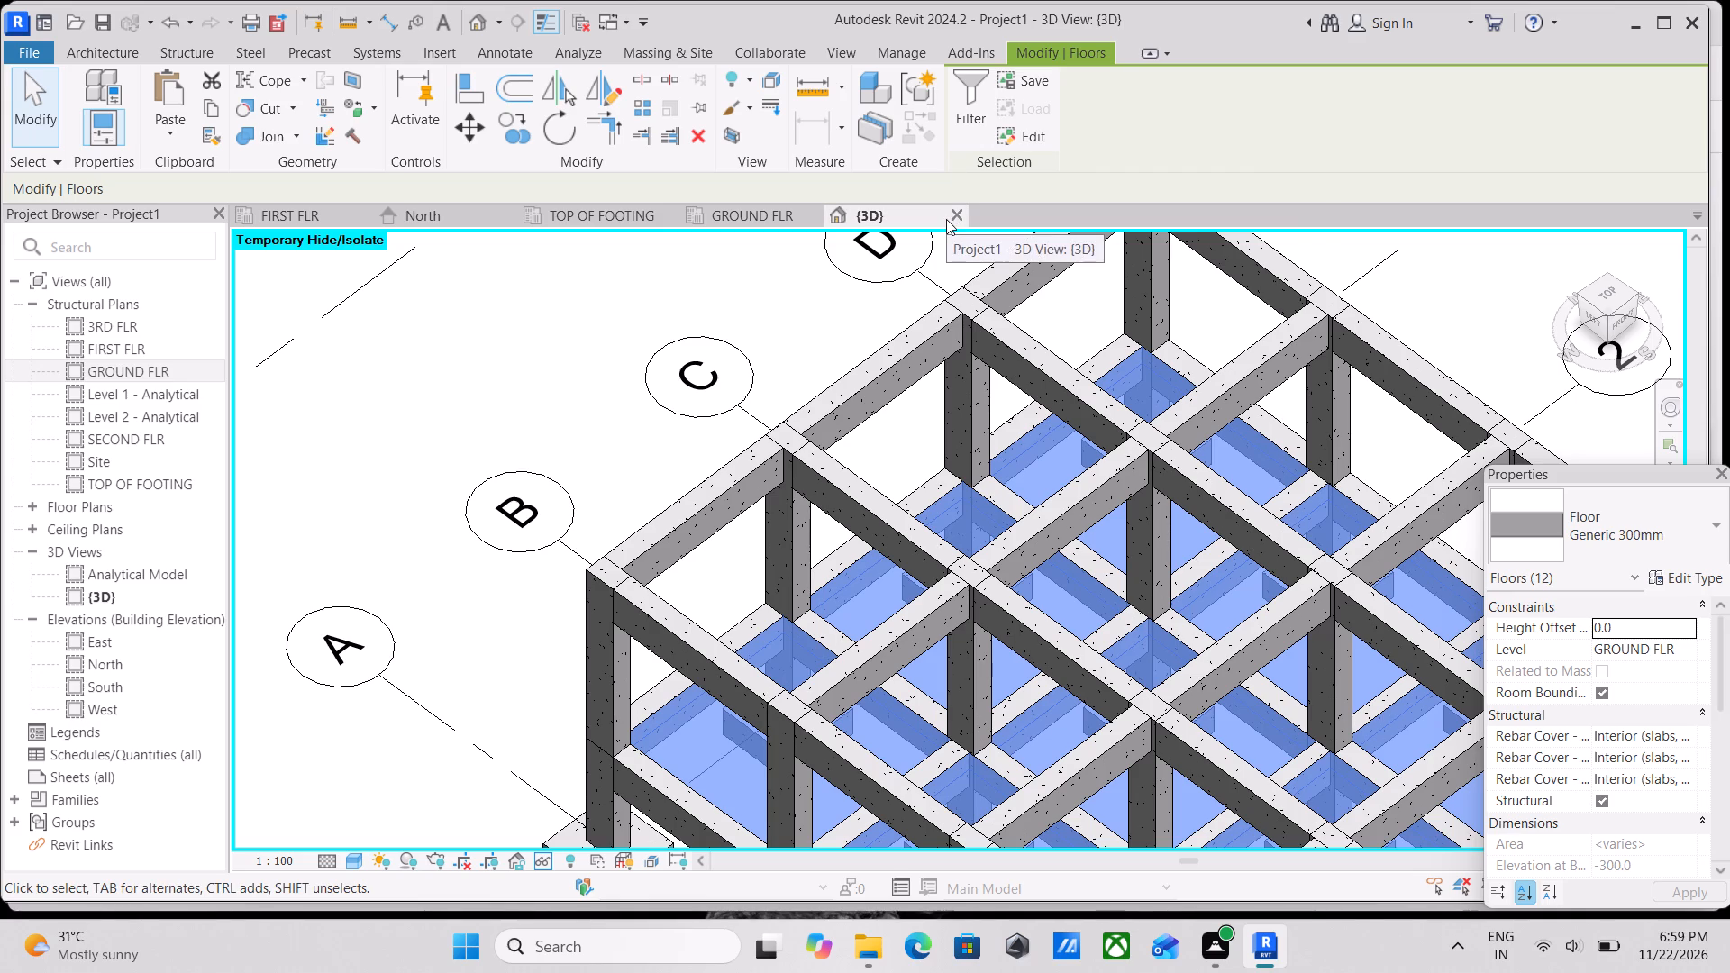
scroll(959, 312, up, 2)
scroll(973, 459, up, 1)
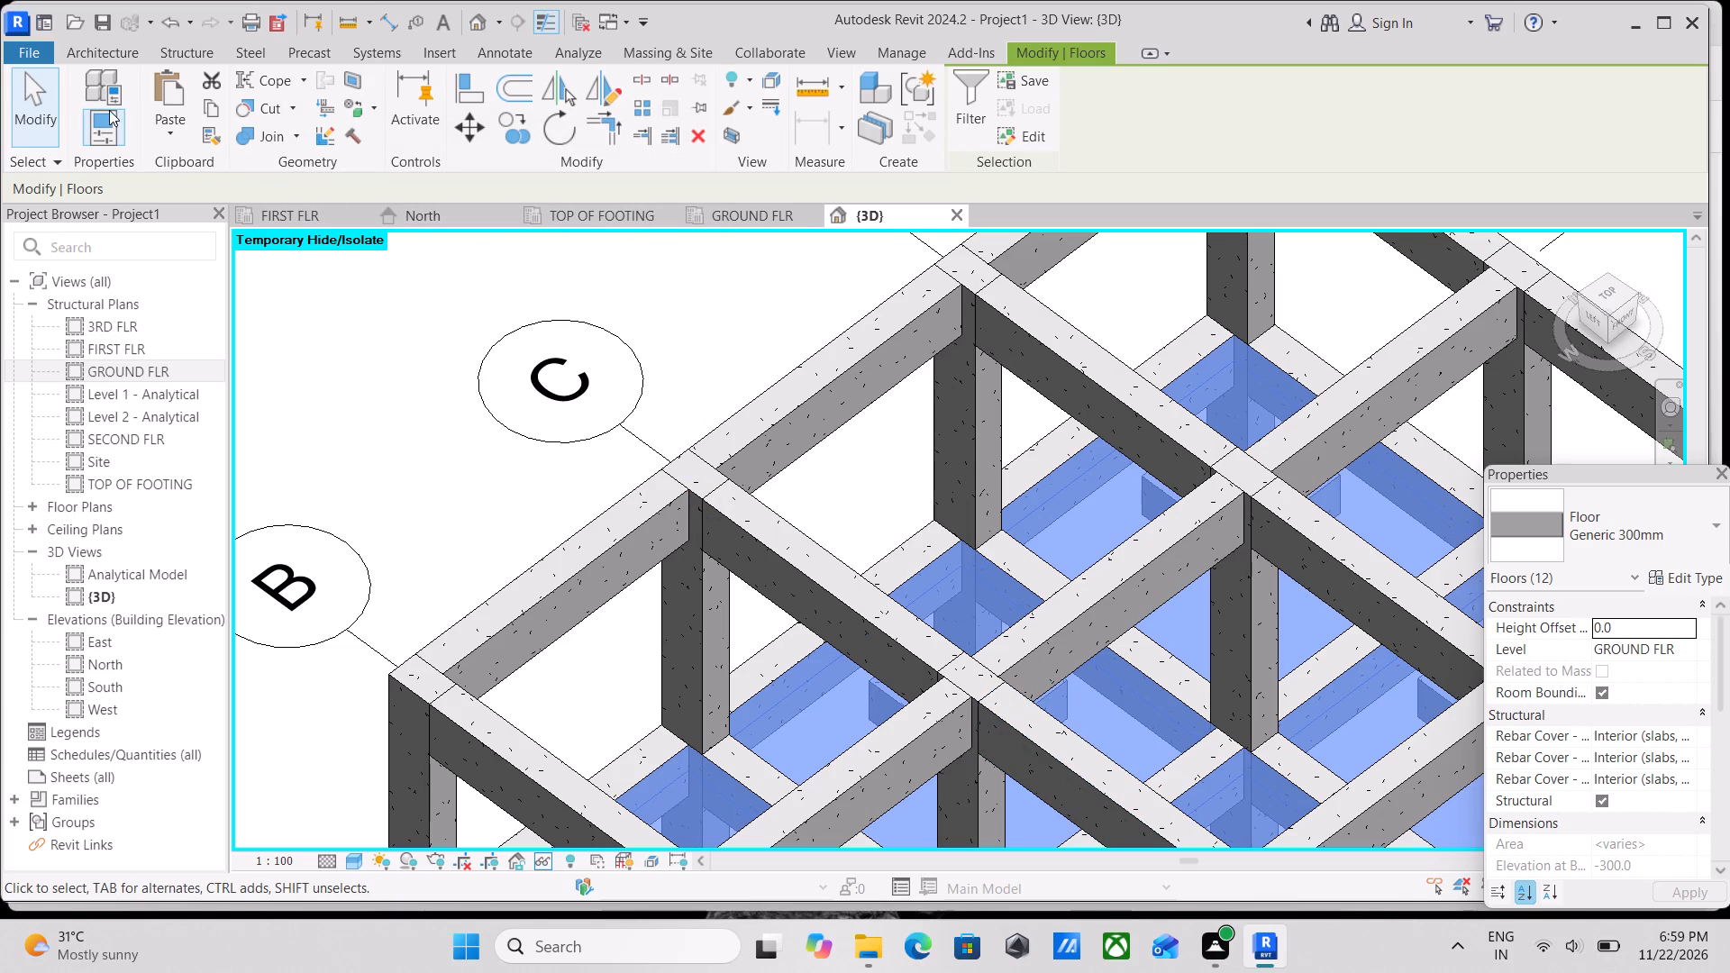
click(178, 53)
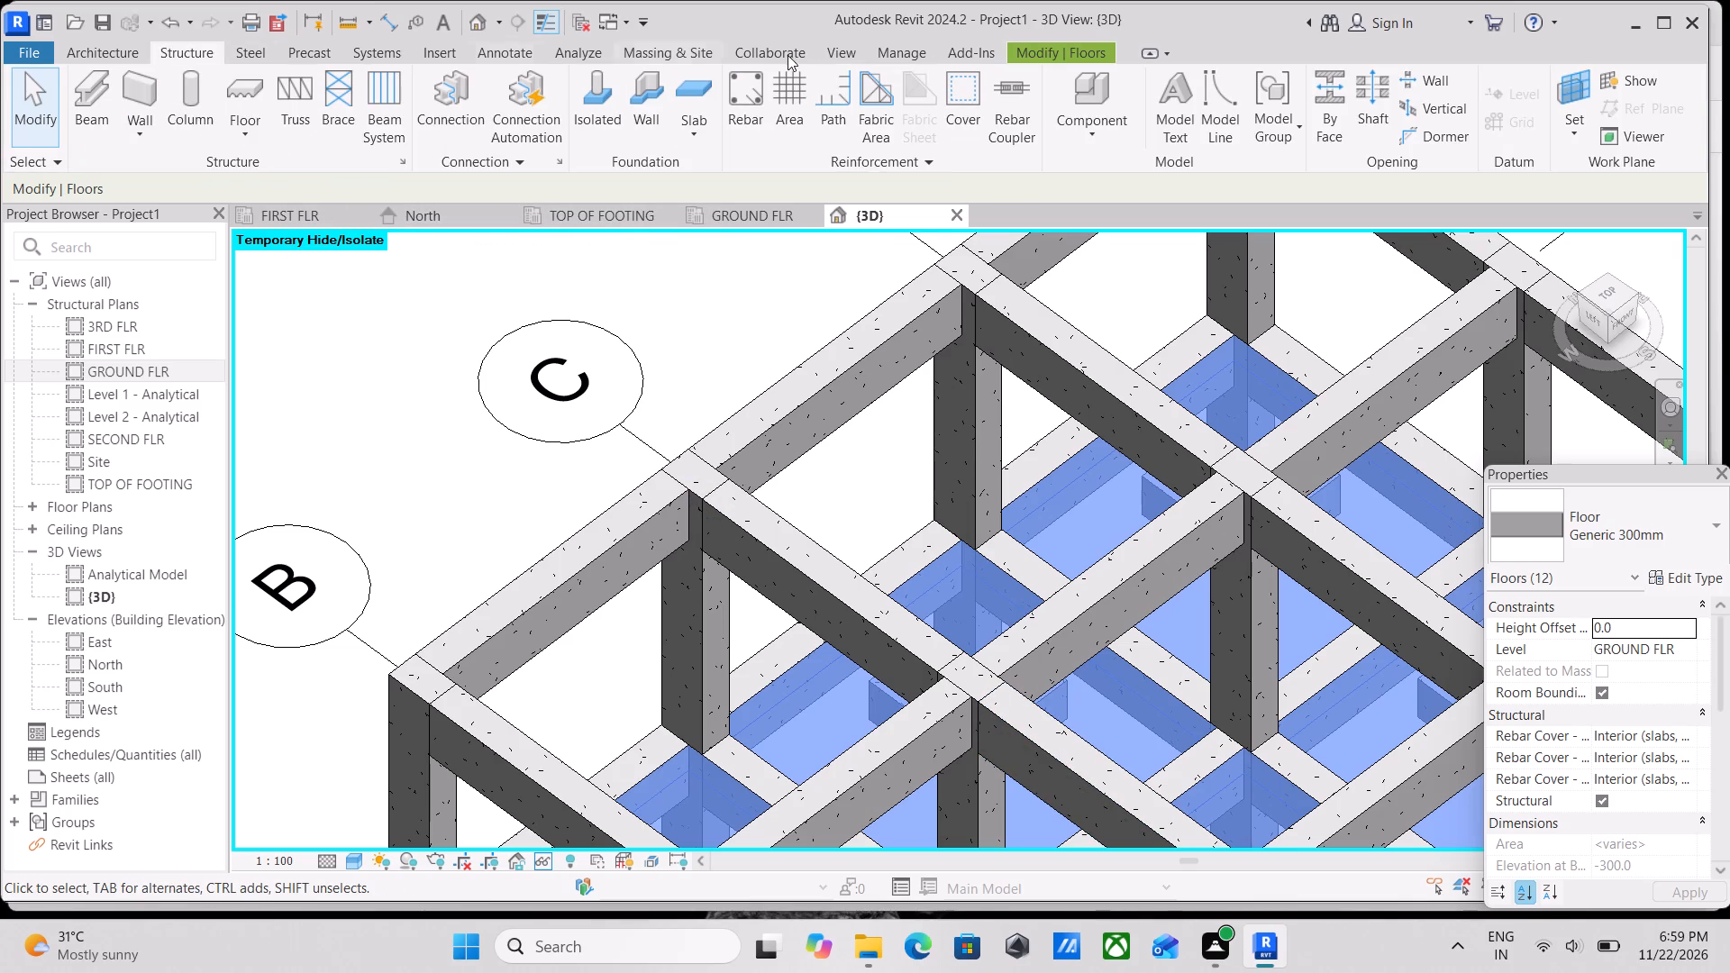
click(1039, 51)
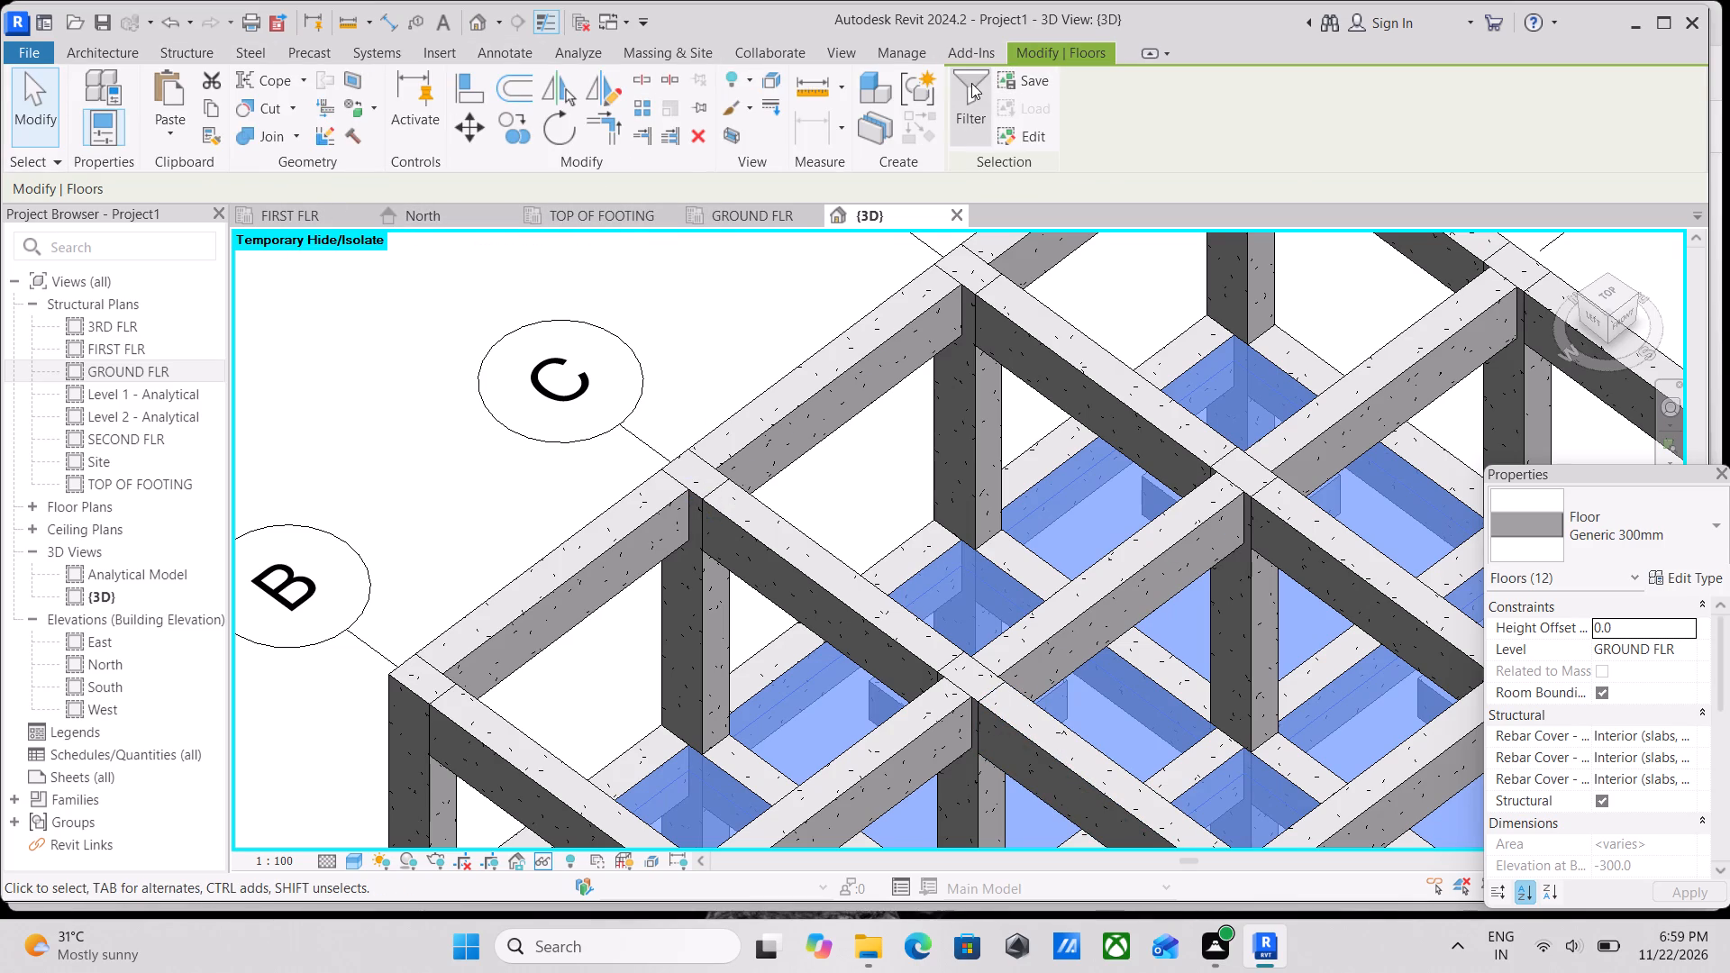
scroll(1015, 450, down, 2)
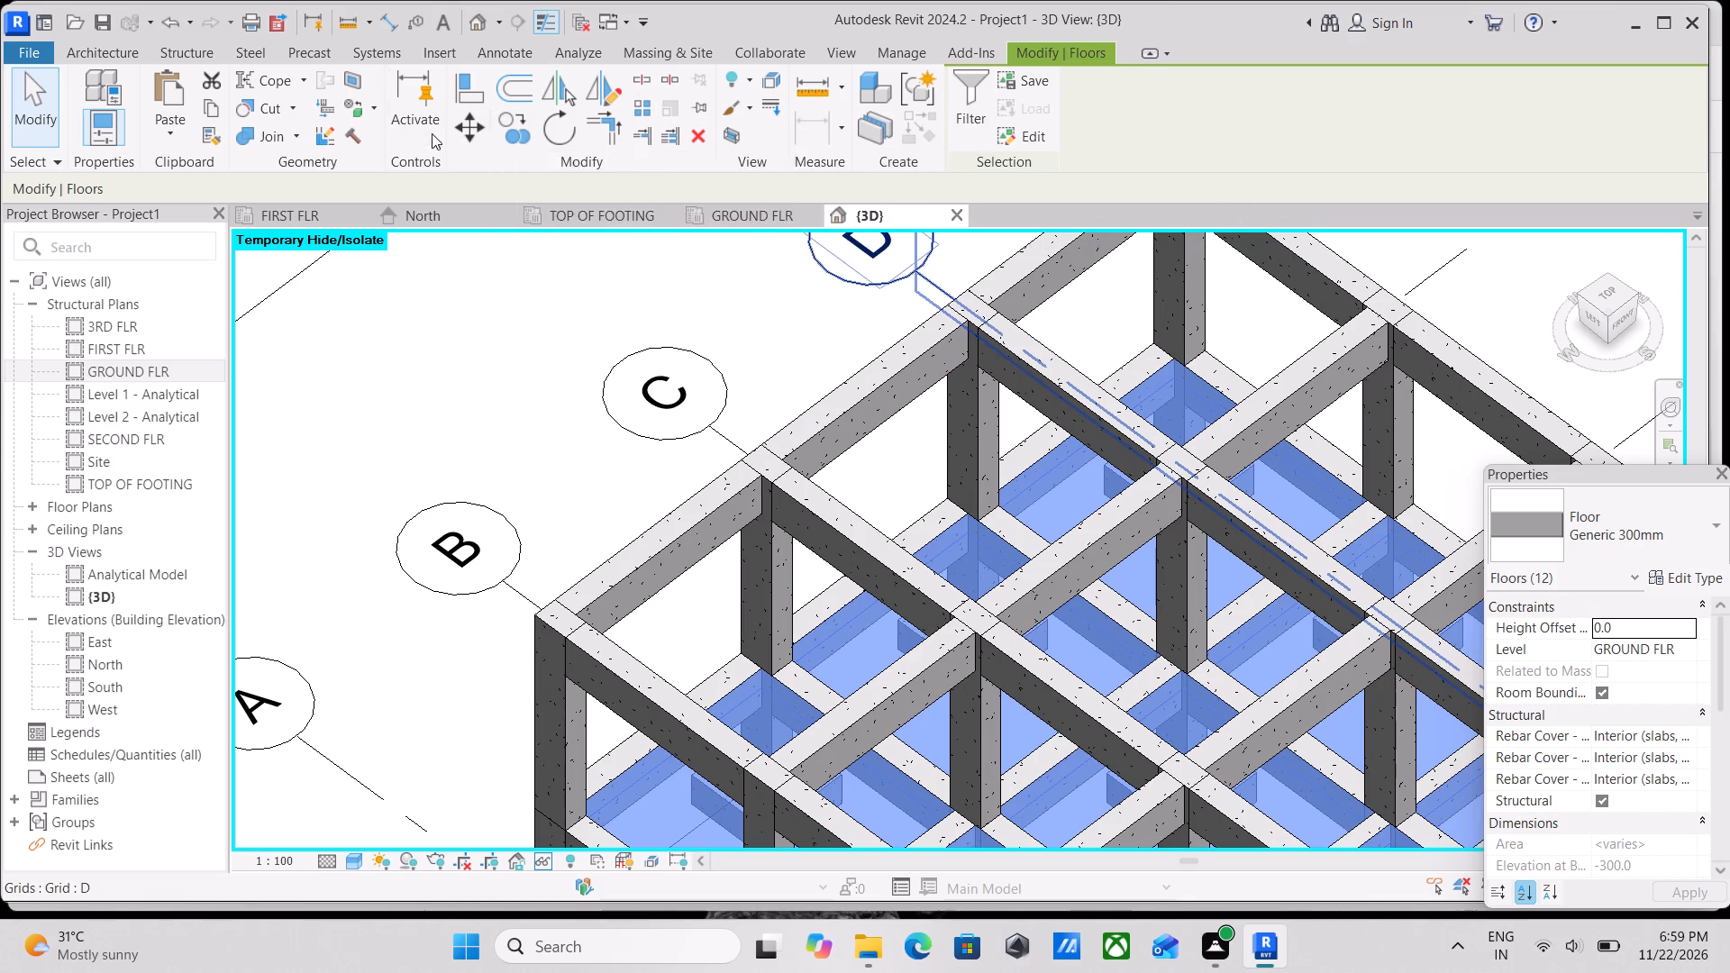
Copy the selected GROUND FLR slabs and paste them aligned to the FIRST FLR level.
click(210, 107)
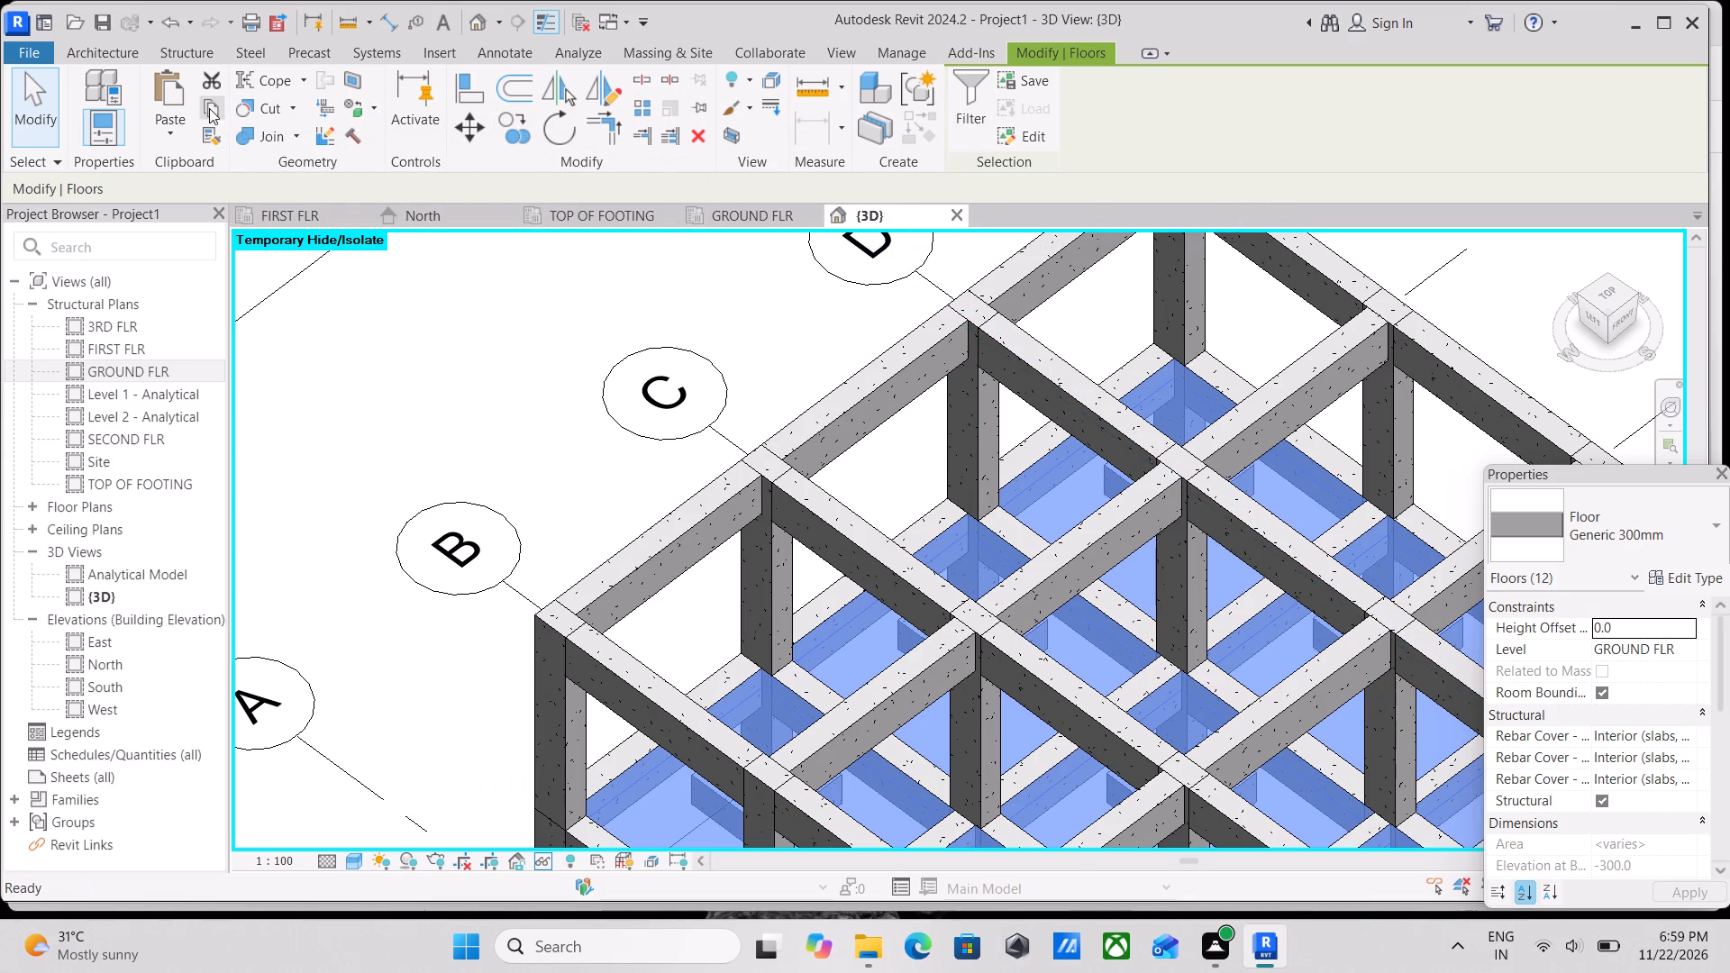
click(160, 127)
click(236, 218)
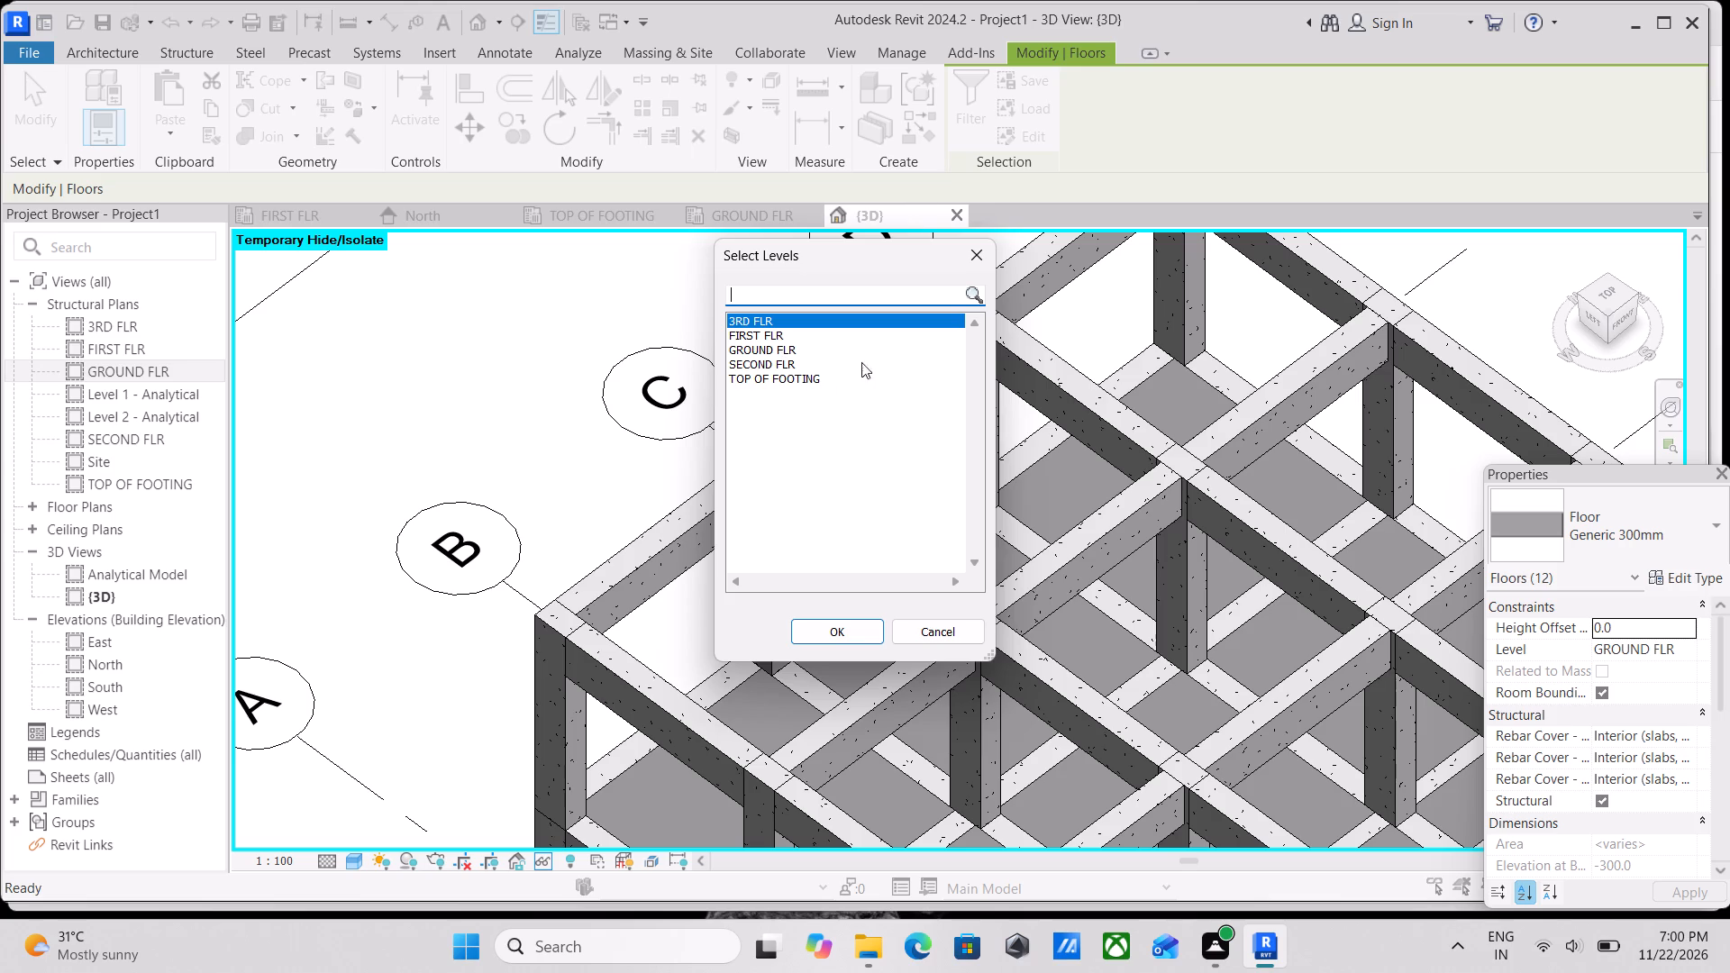
click(781, 364)
click(781, 362)
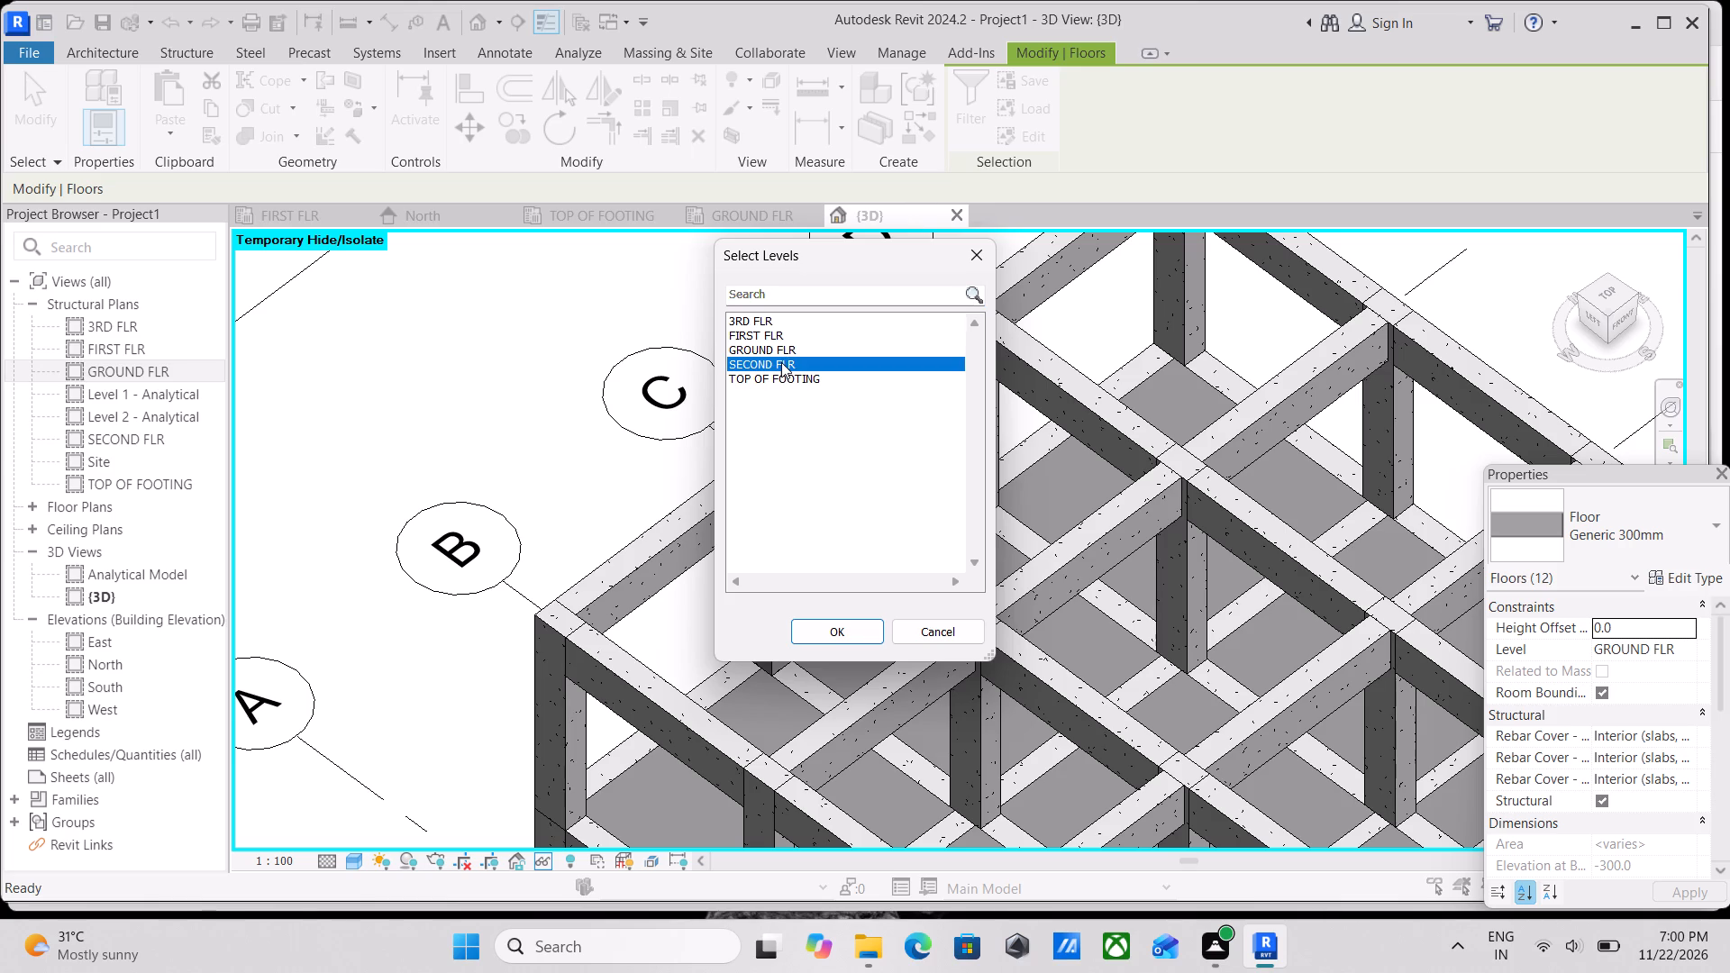
click(772, 331)
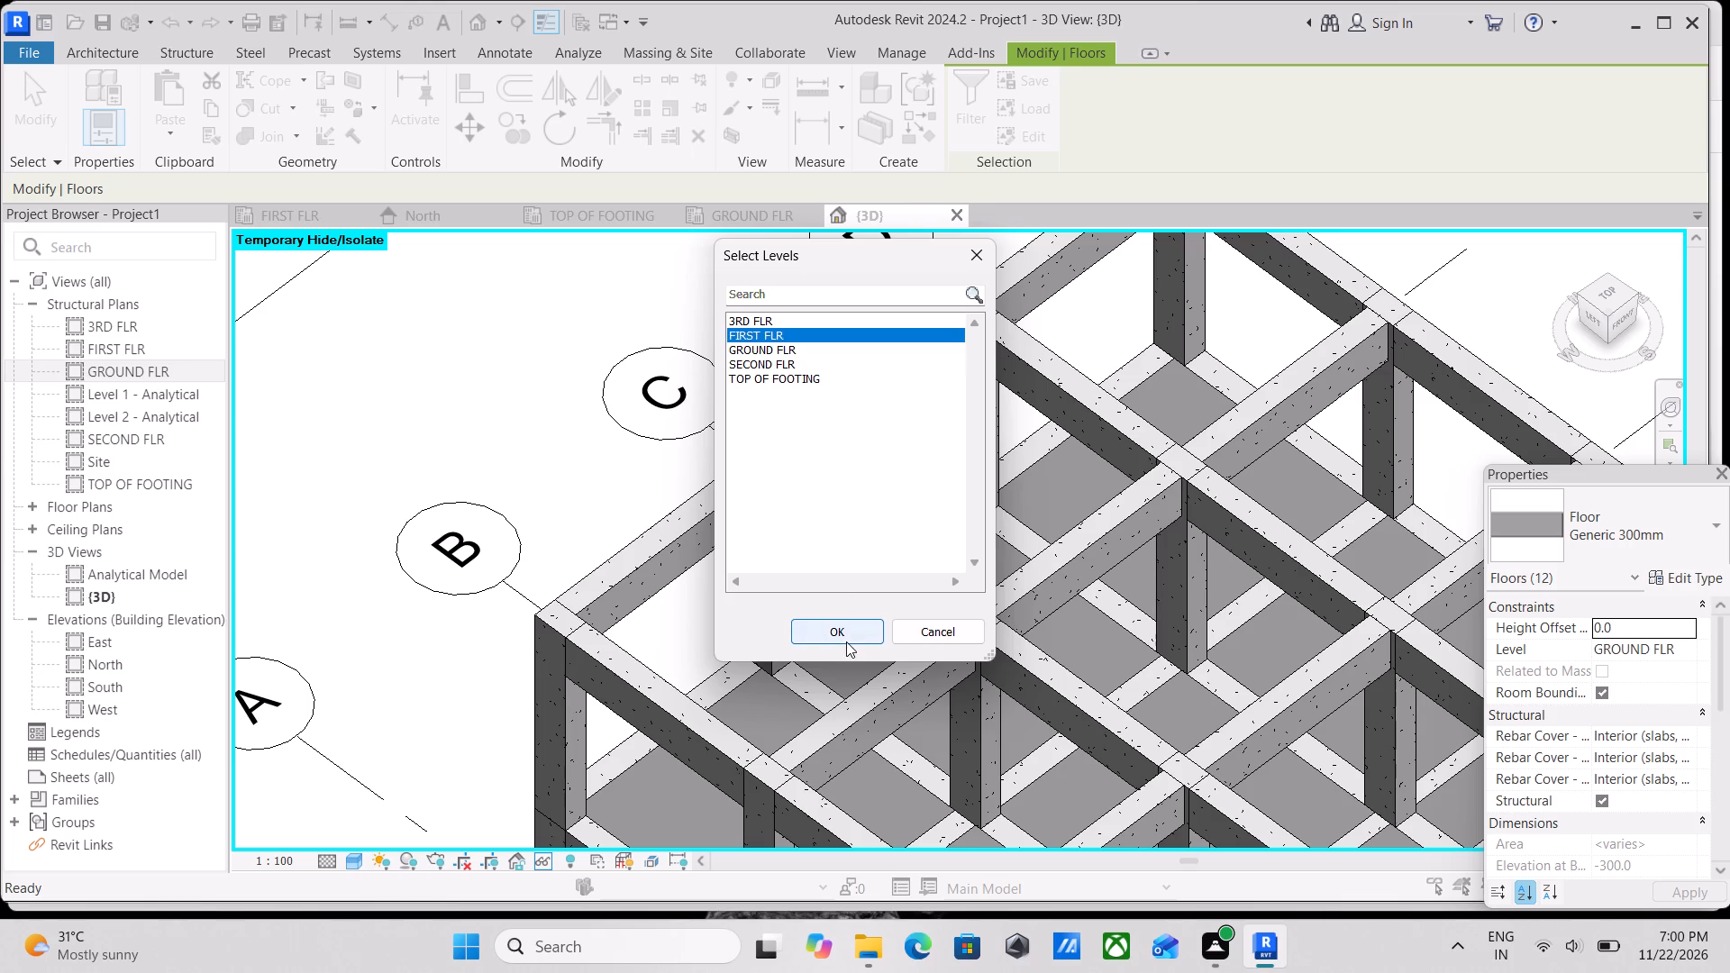
click(846, 633)
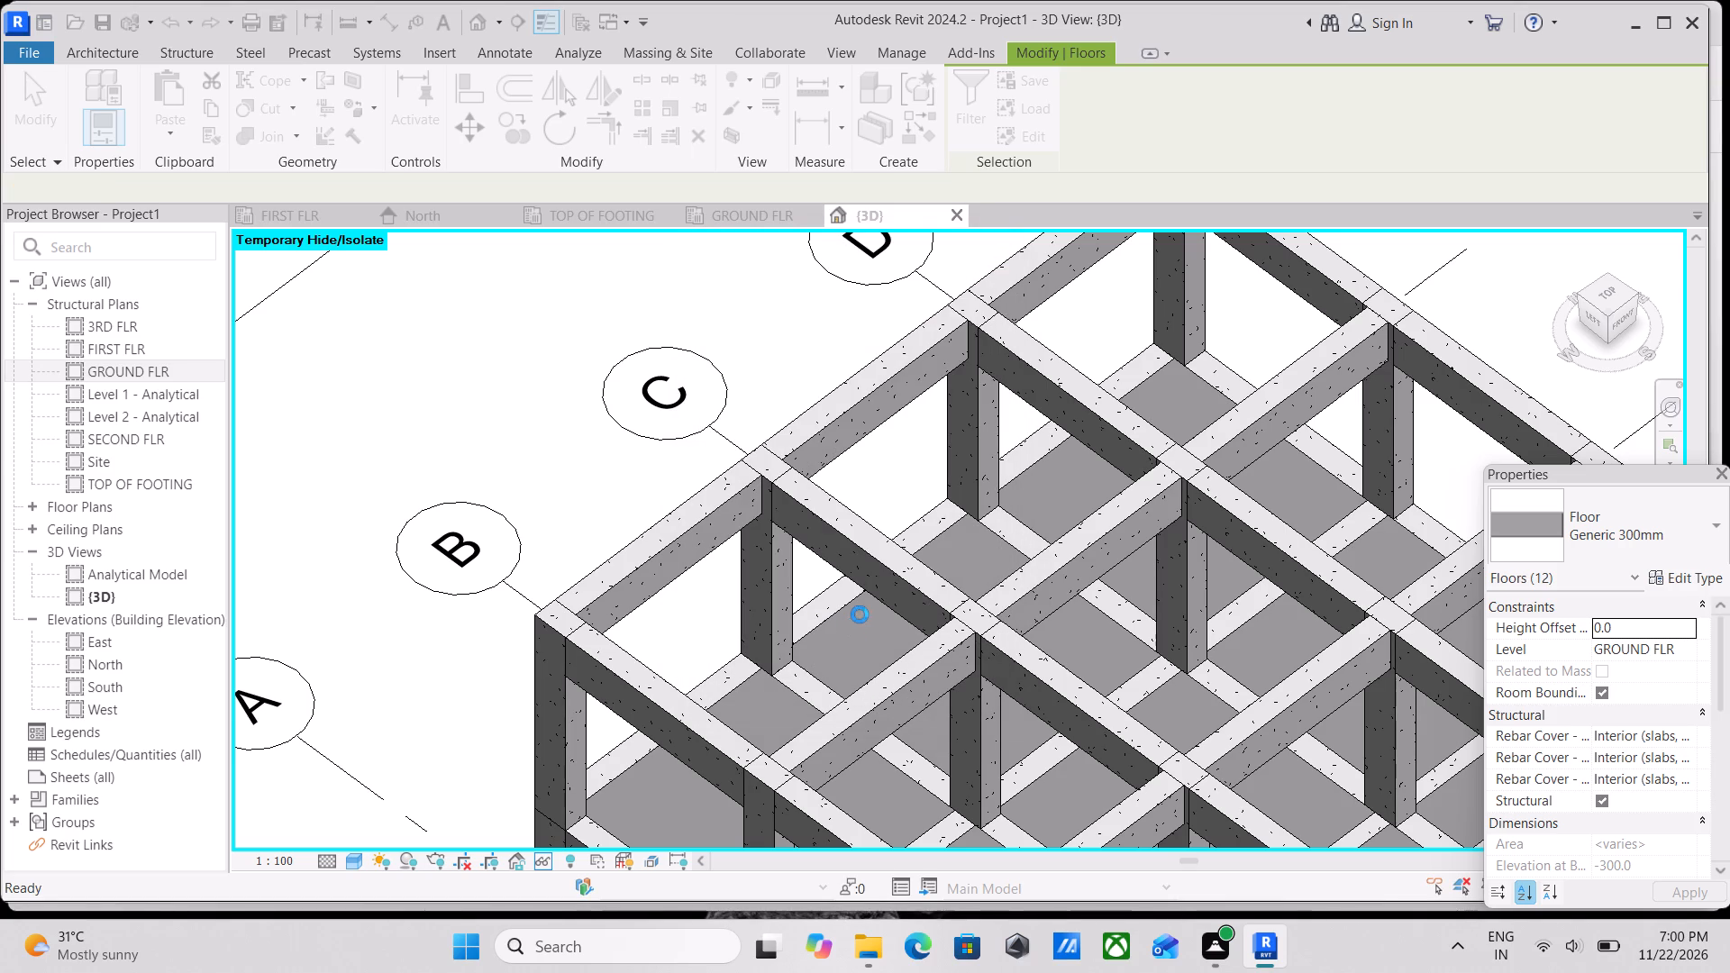
scroll(860, 614, down, 5)
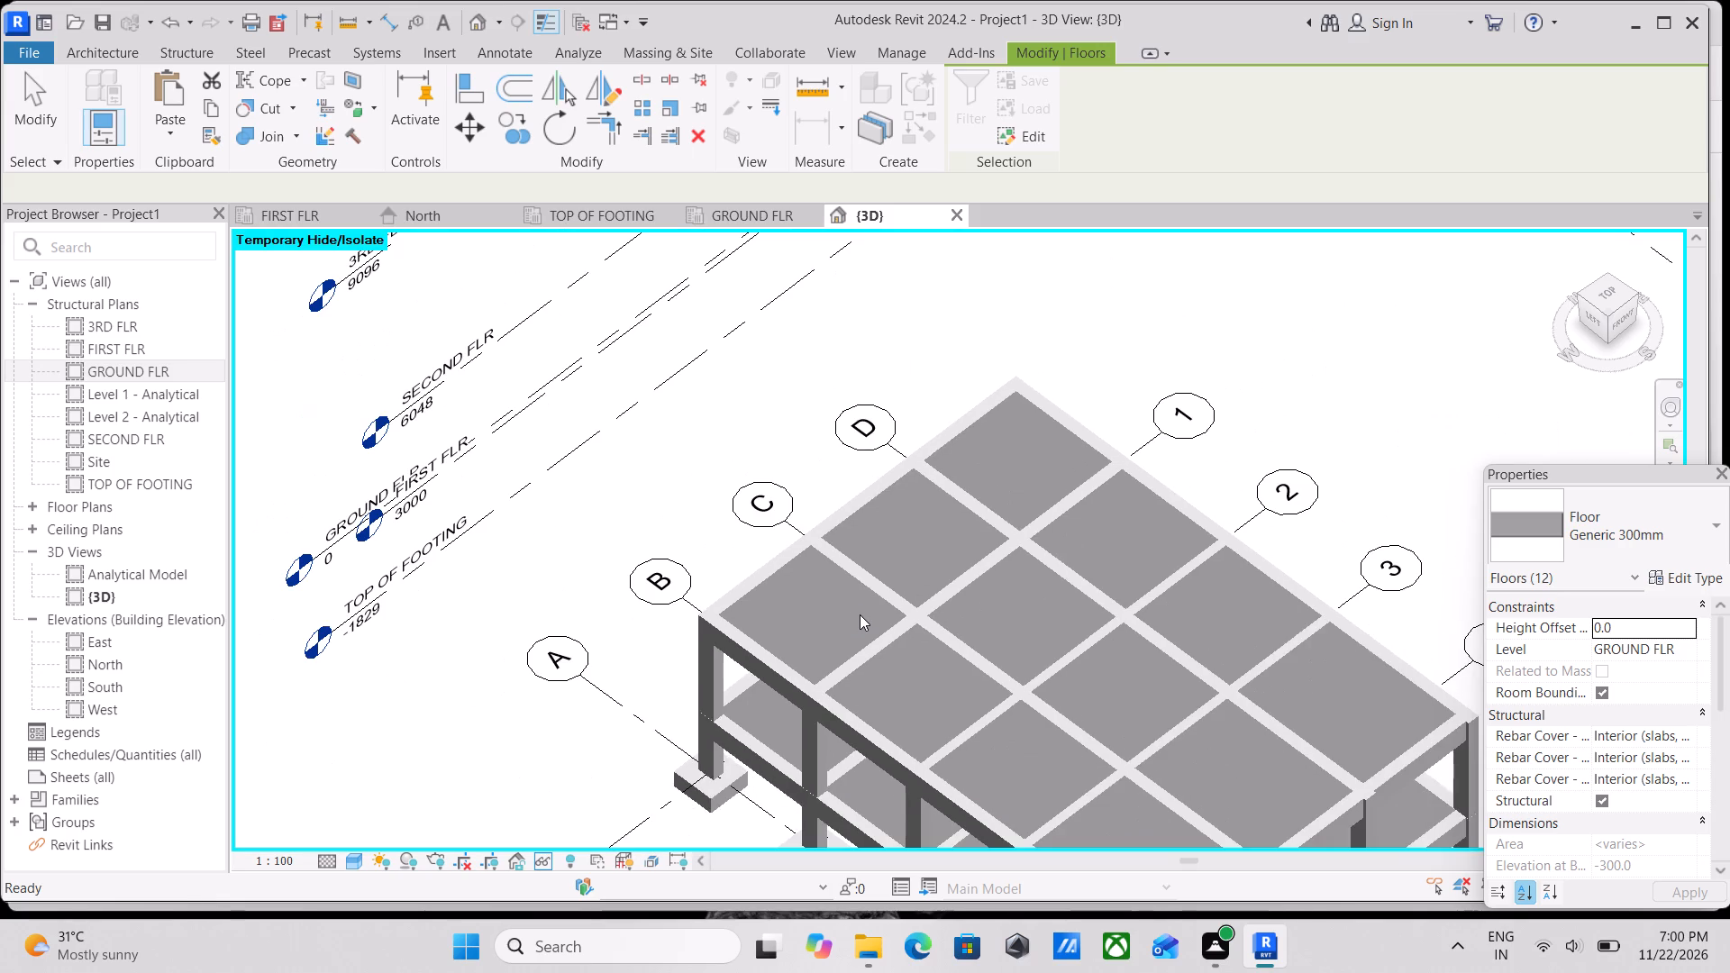
scroll(1038, 626, up, 2)
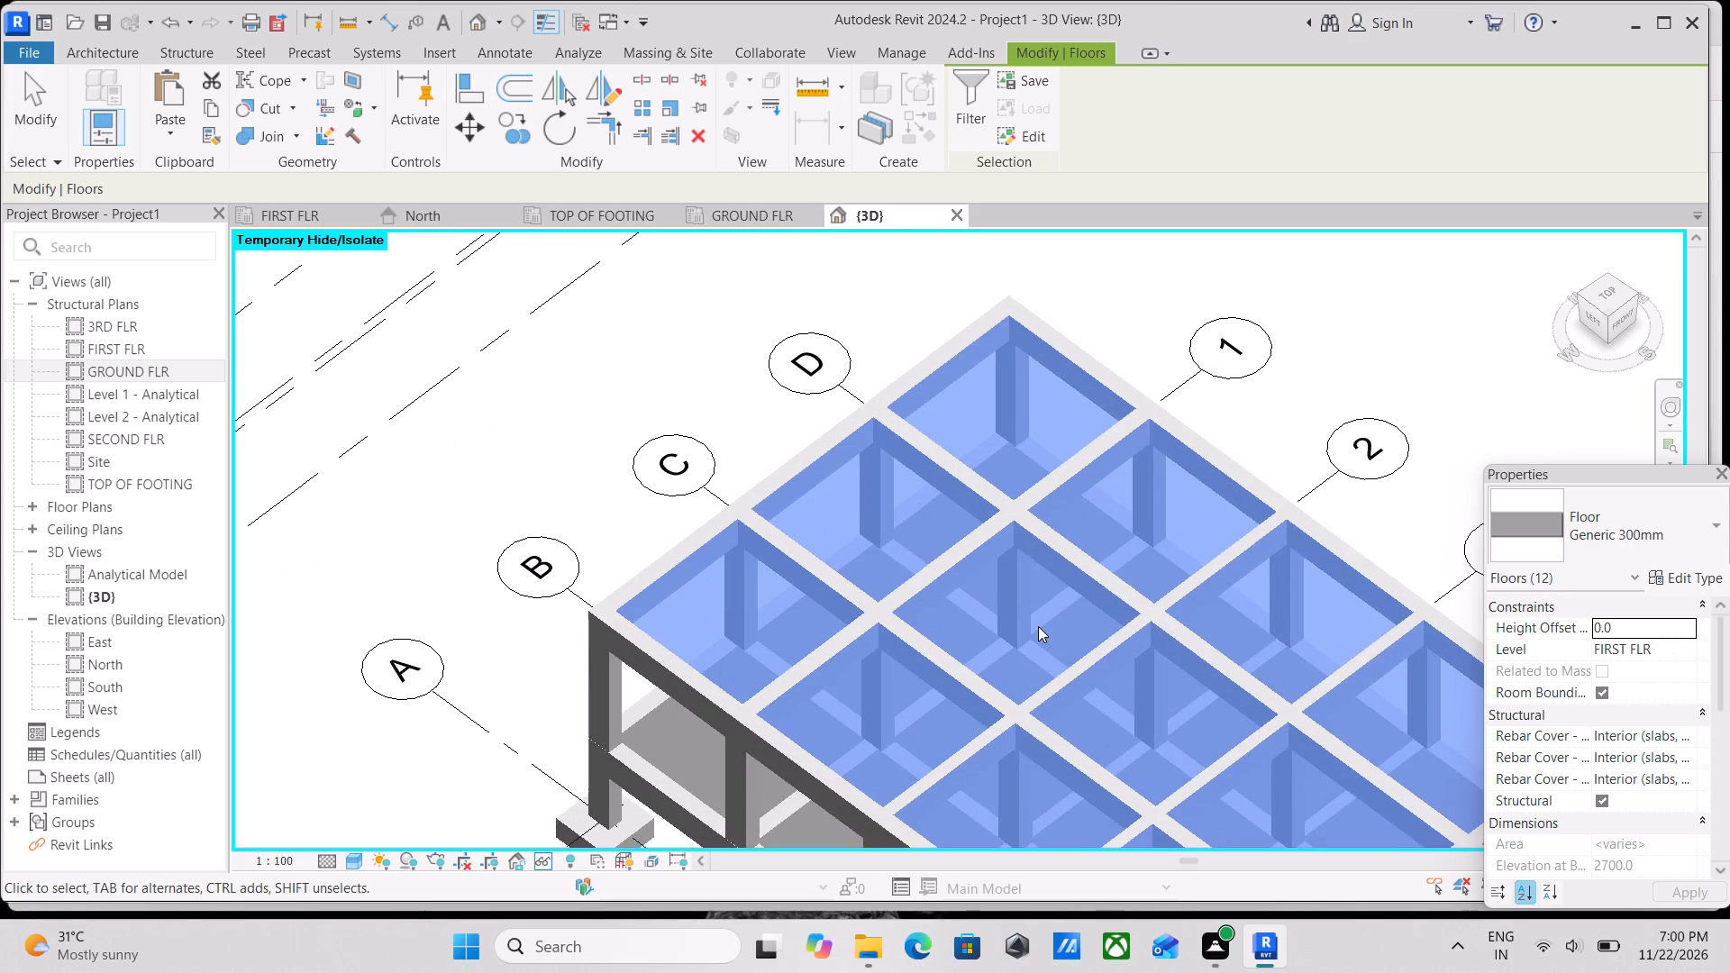
key(Escape)
Inspect the FIRST FLR slabs, beams, columns and footings of the frame from an isometric 3D viewpoint.
scroll(1034, 633, down, 2)
middle_drag(1064, 637, 1043, 612)
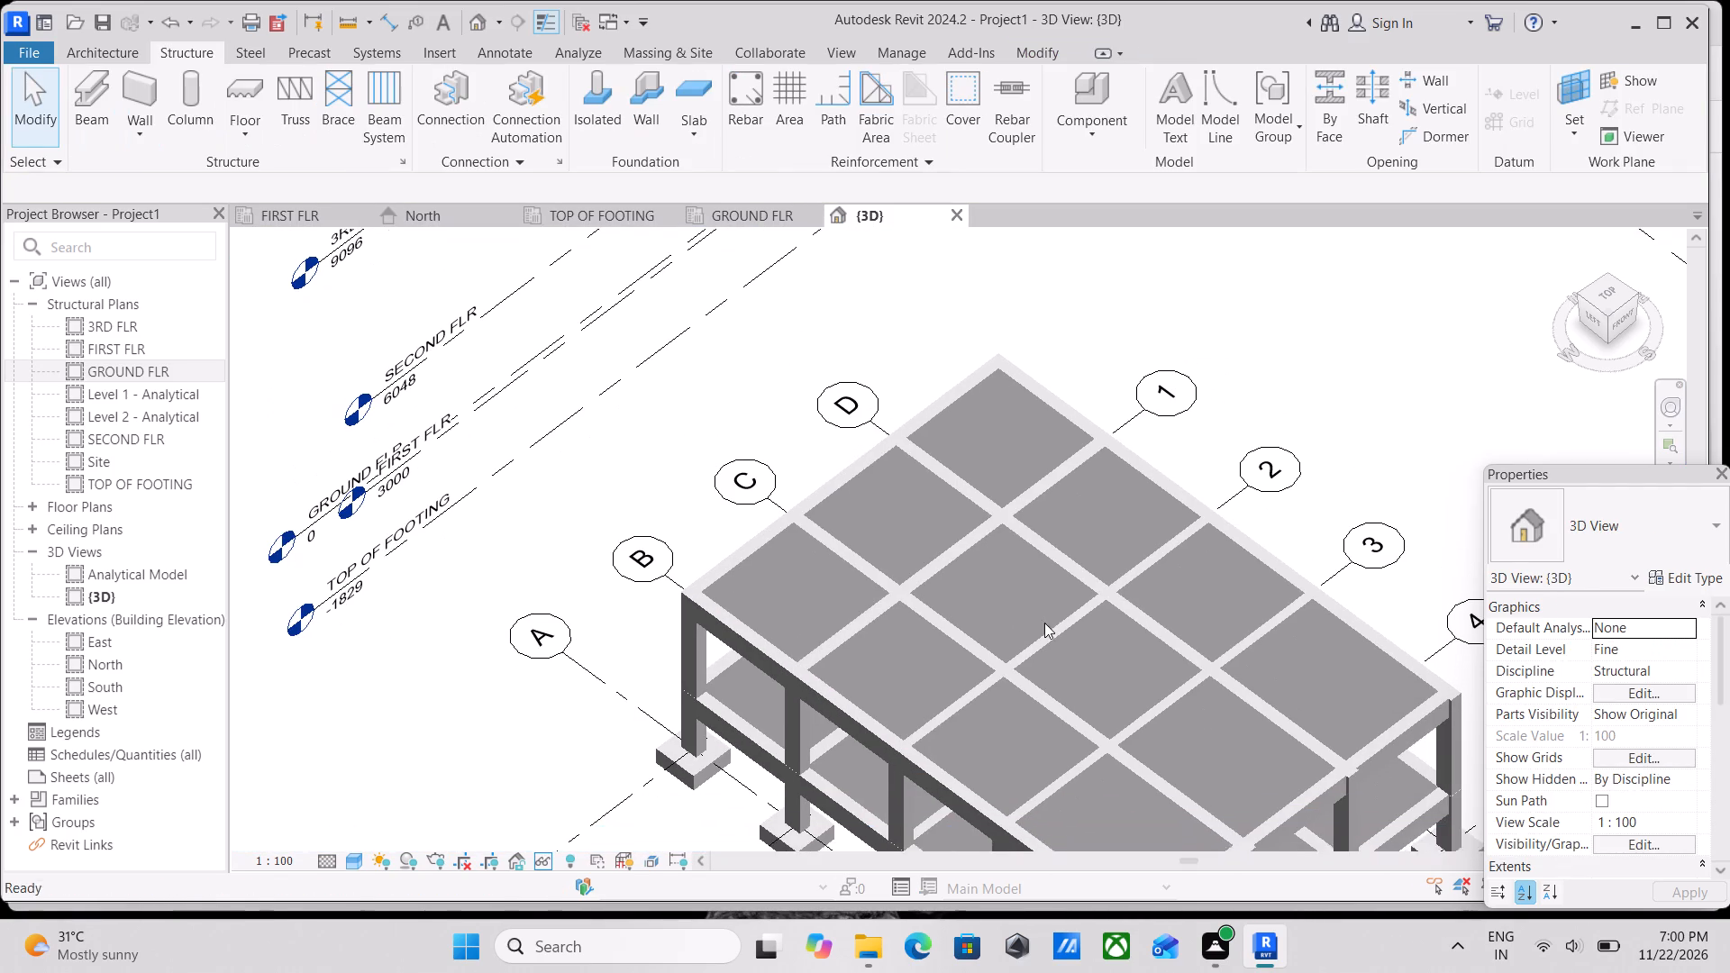
middle_drag(1174, 694, 1115, 570)
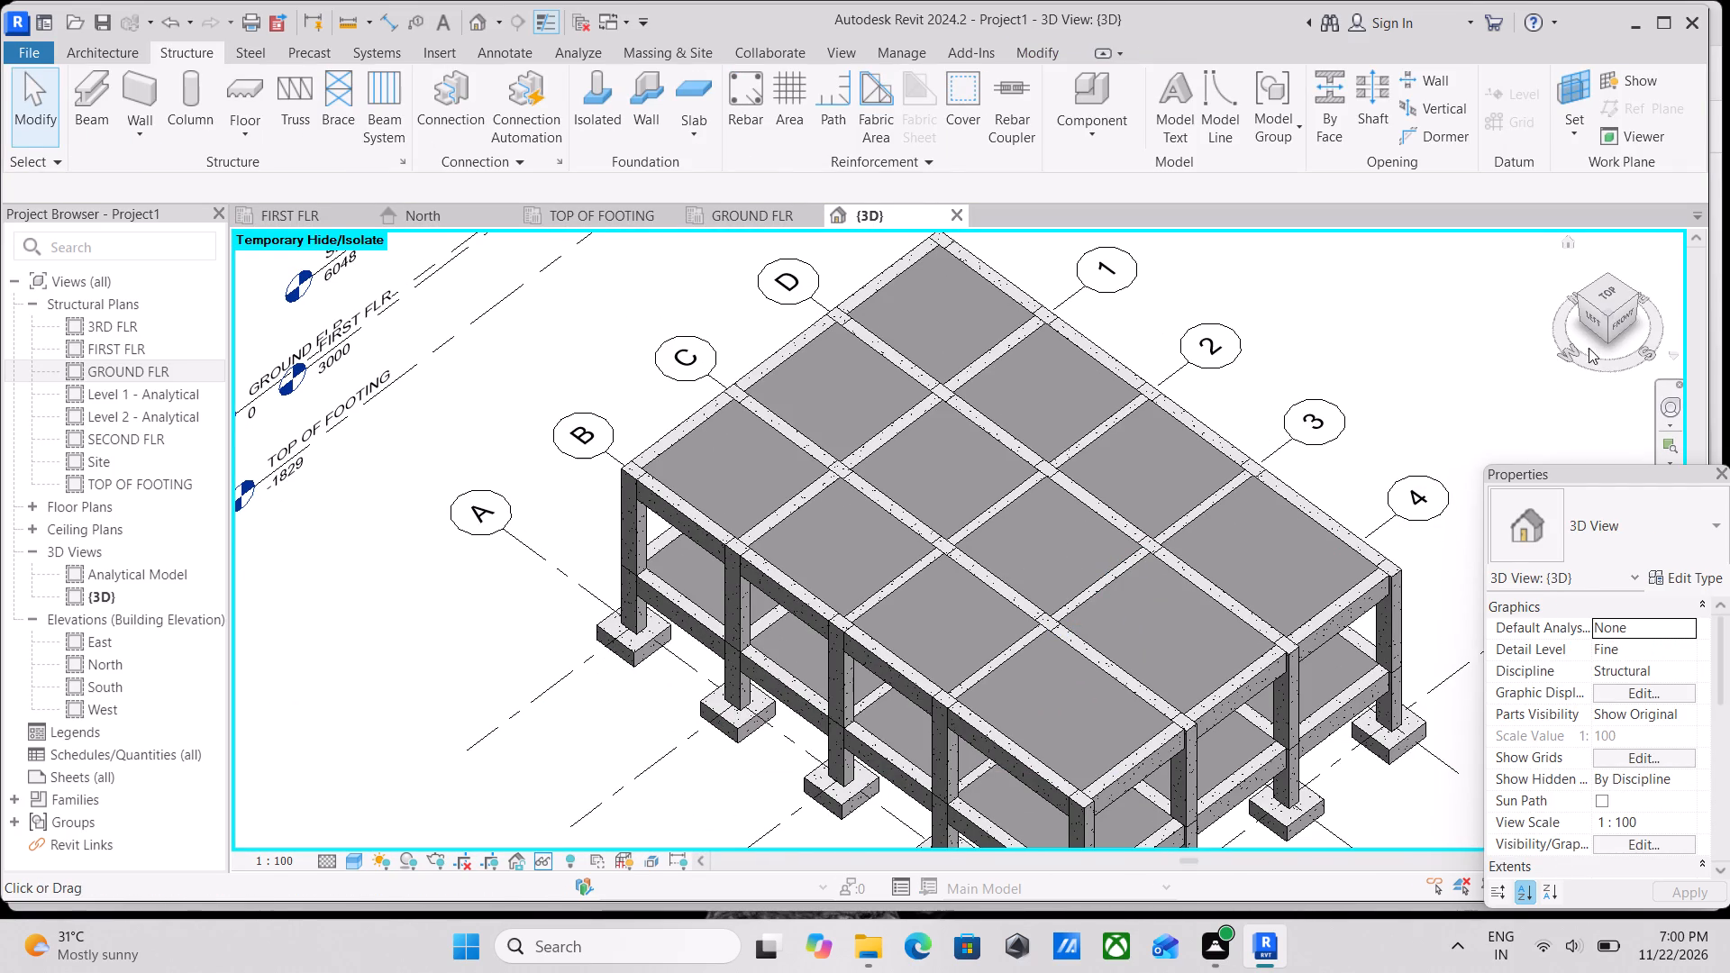
click(1611, 317)
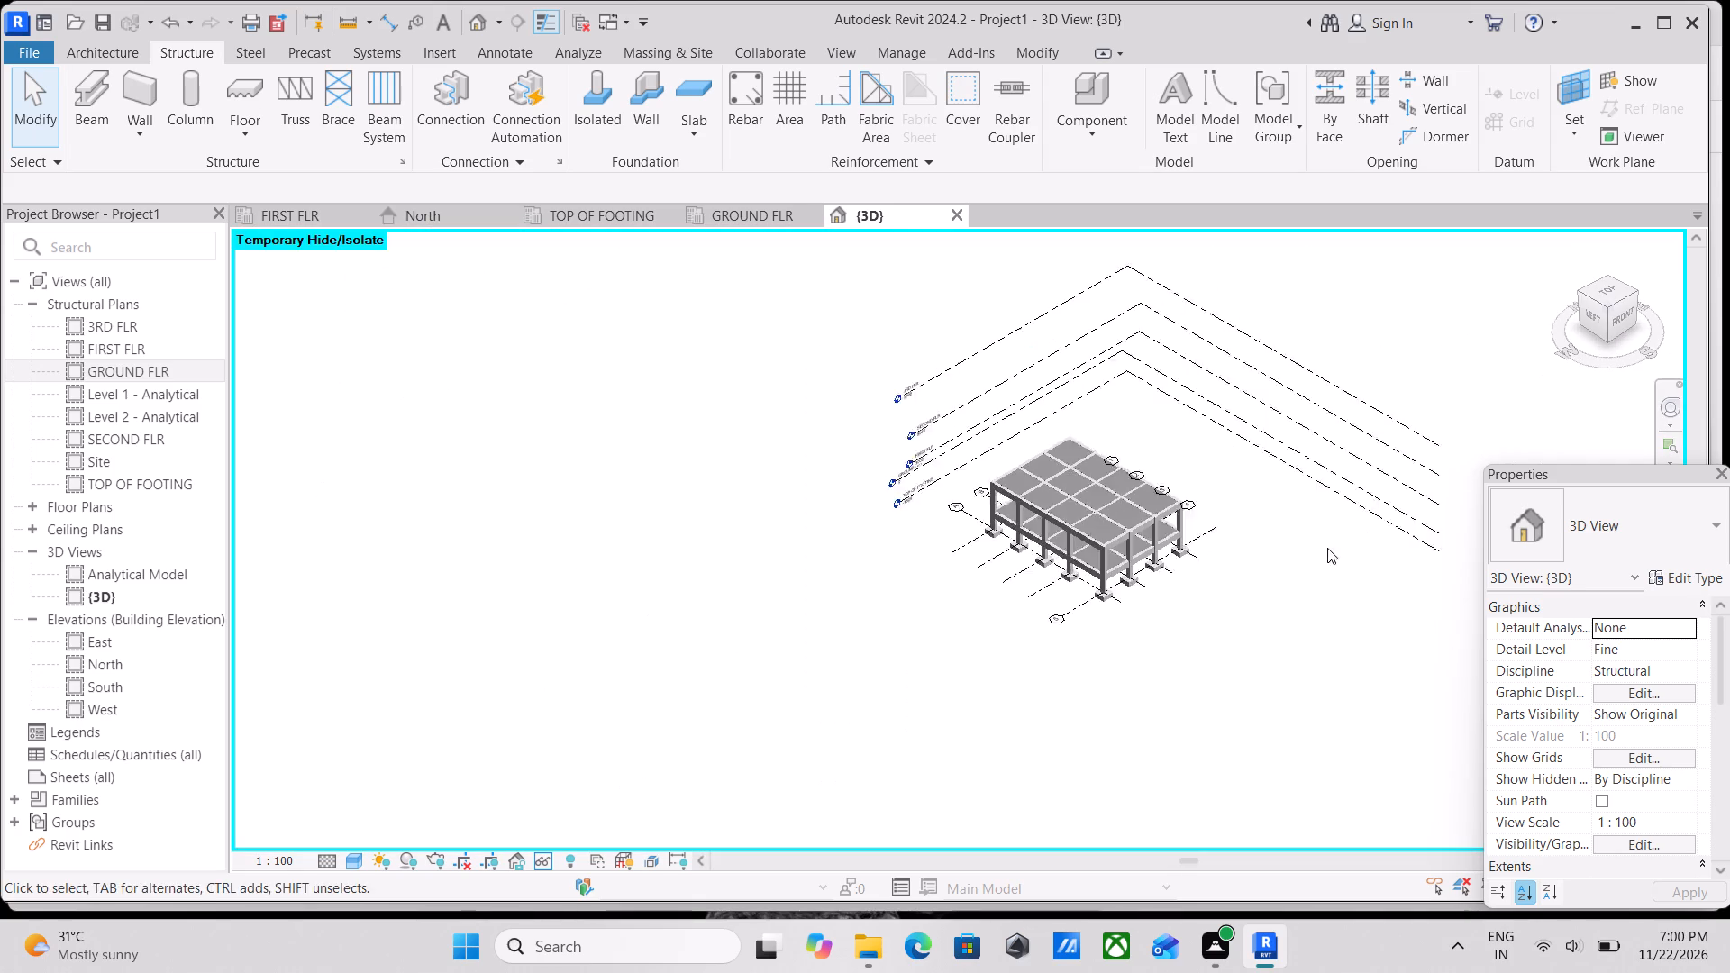
scroll(1327, 548, up, 6)
scroll(861, 643, up, 4)
middle_drag(862, 611, 976, 629)
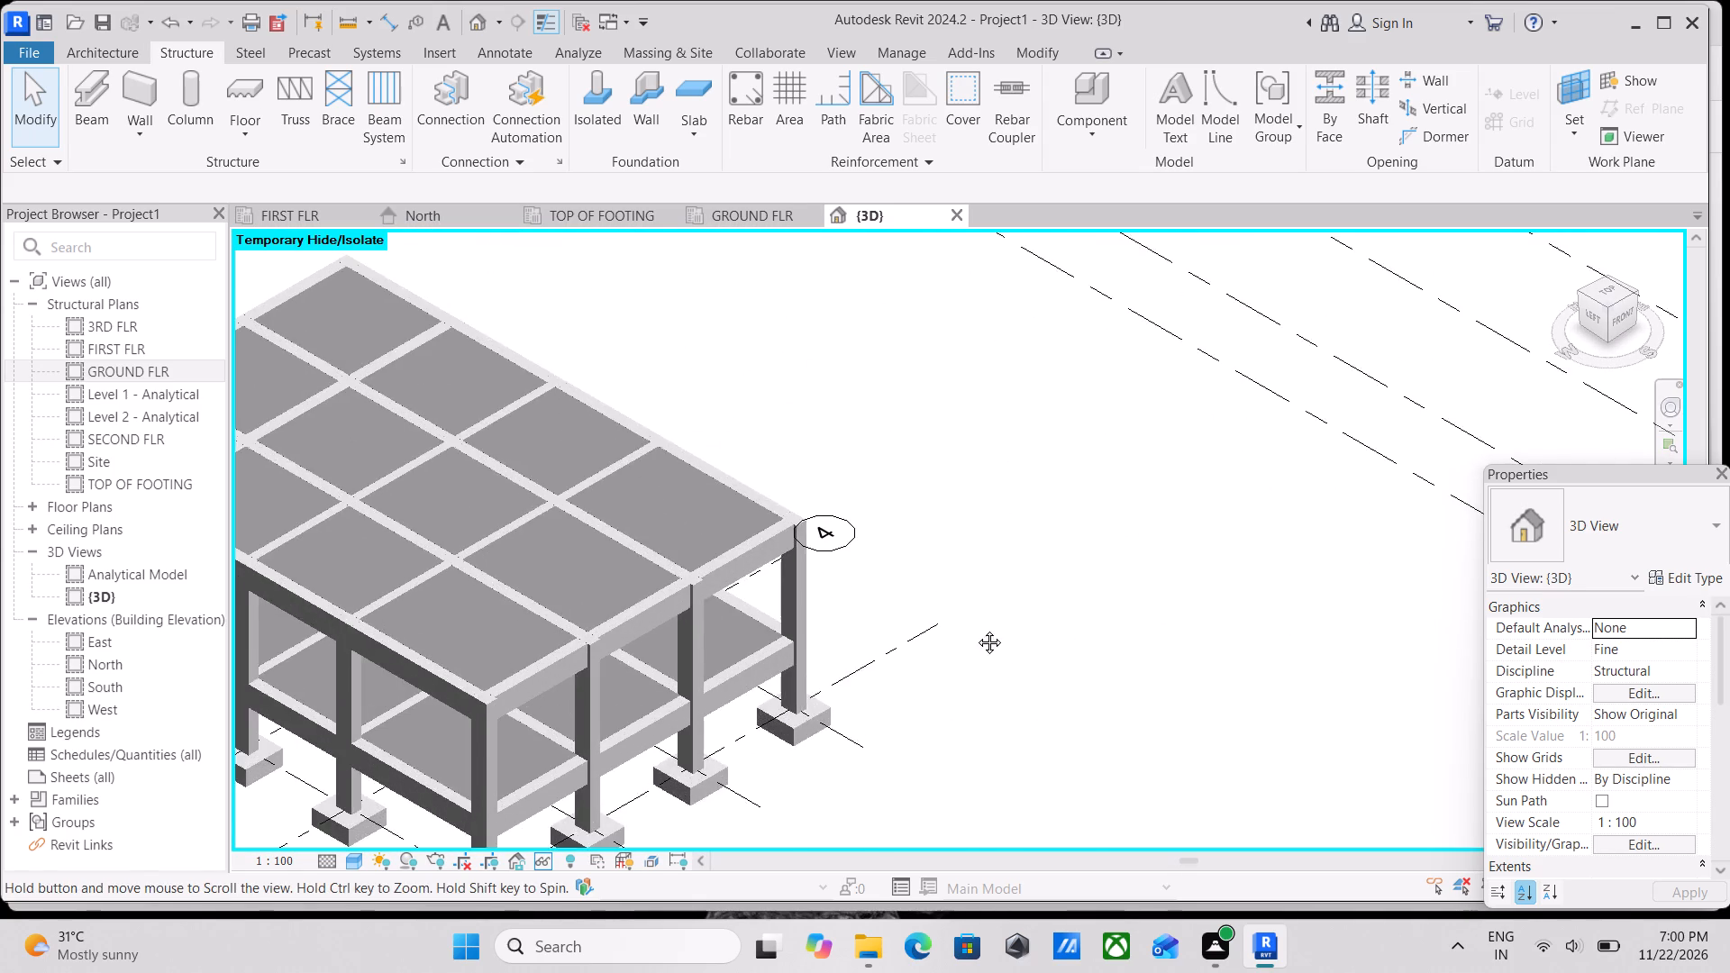
middle_drag(976, 629, 1452, 611)
middle_drag(1000, 677, 1103, 636)
scroll(1103, 636, up, 1)
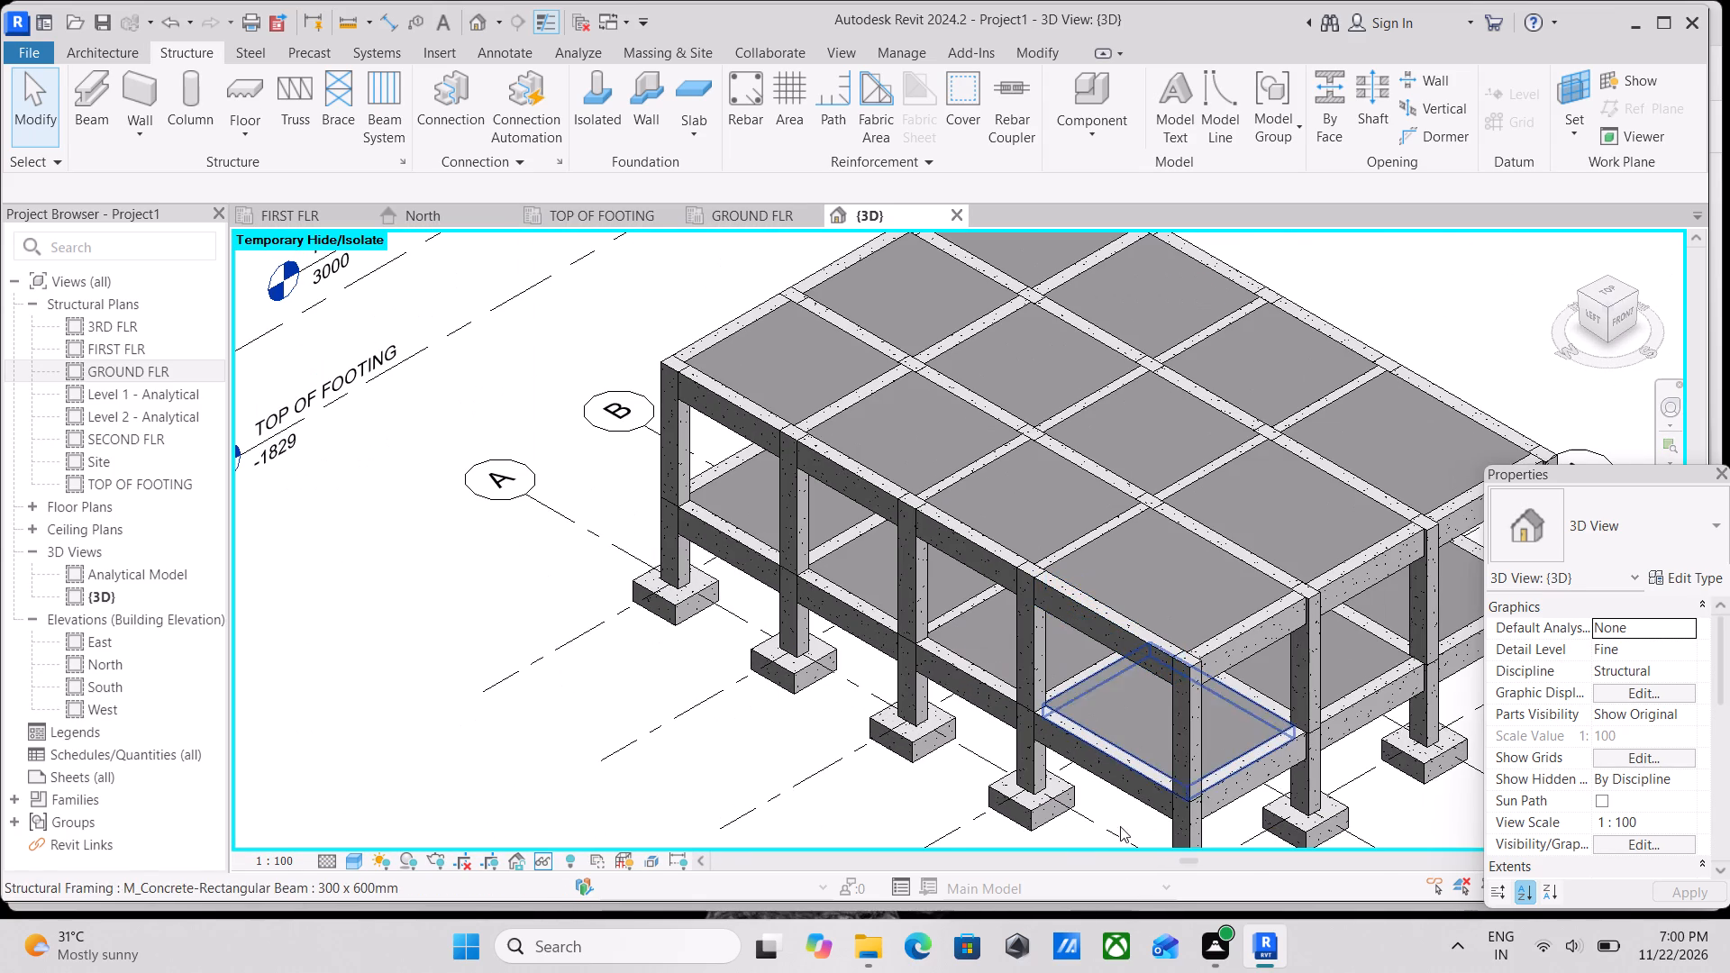
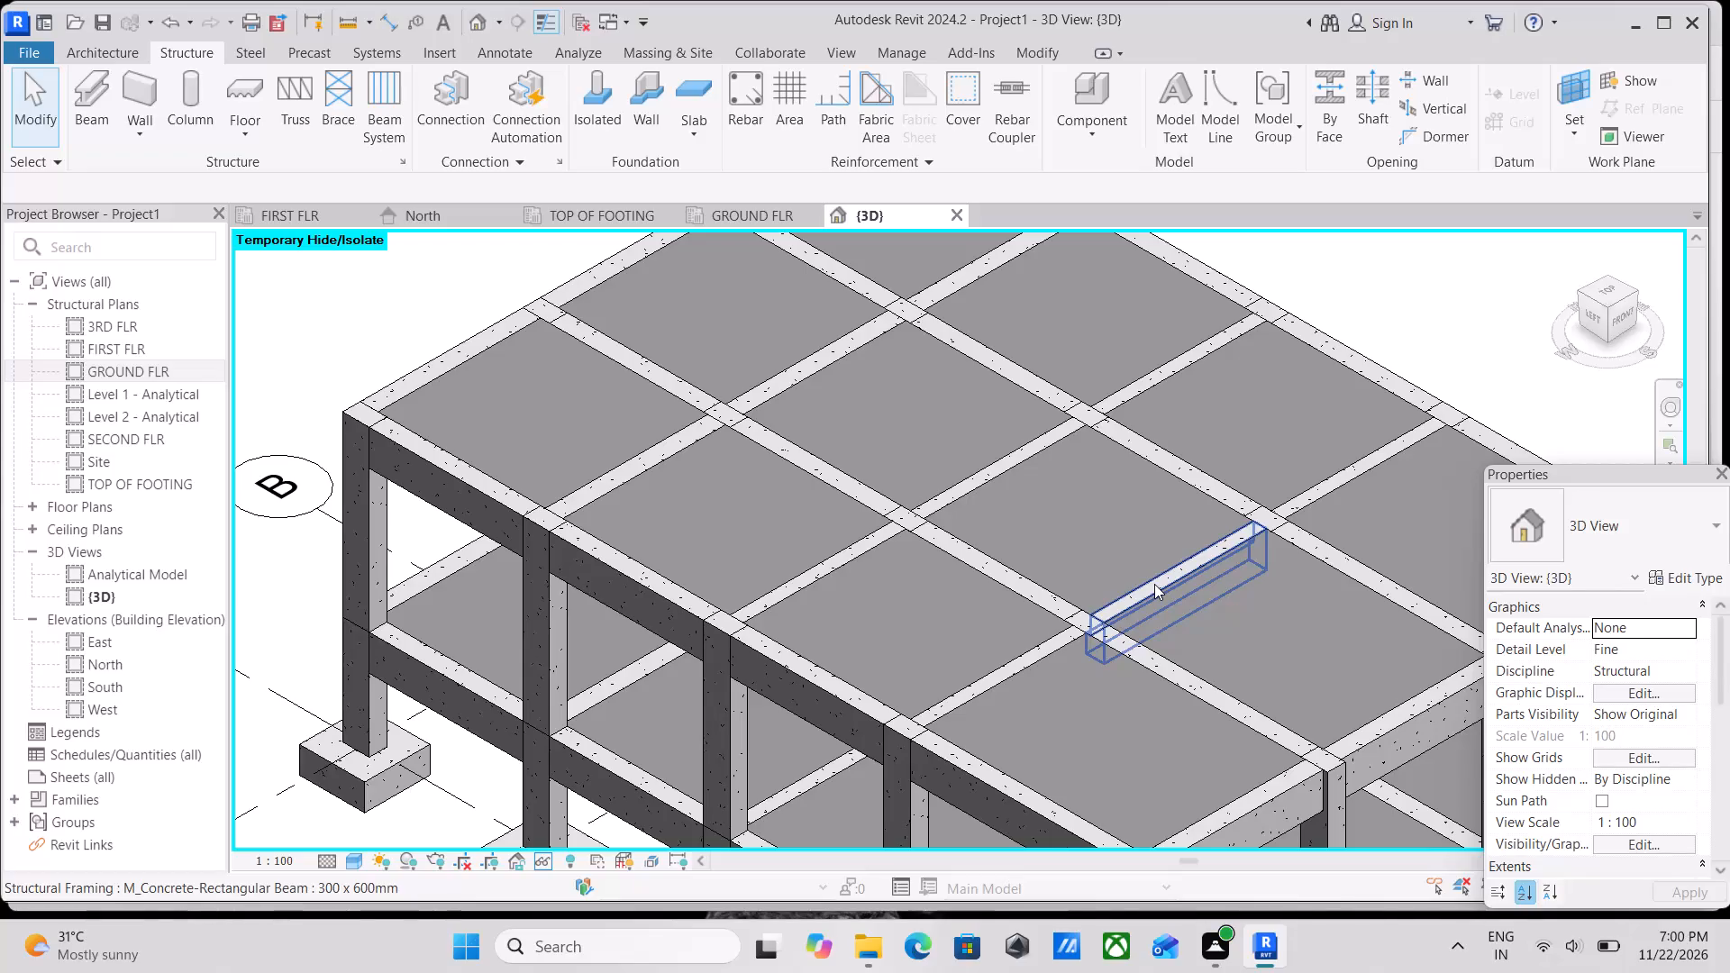
Examine the FIRST FLR slabs and the beams and columns around each bay in the isometric 3D view.
scroll(1173, 616, up, 3)
scroll(993, 516, down, 5)
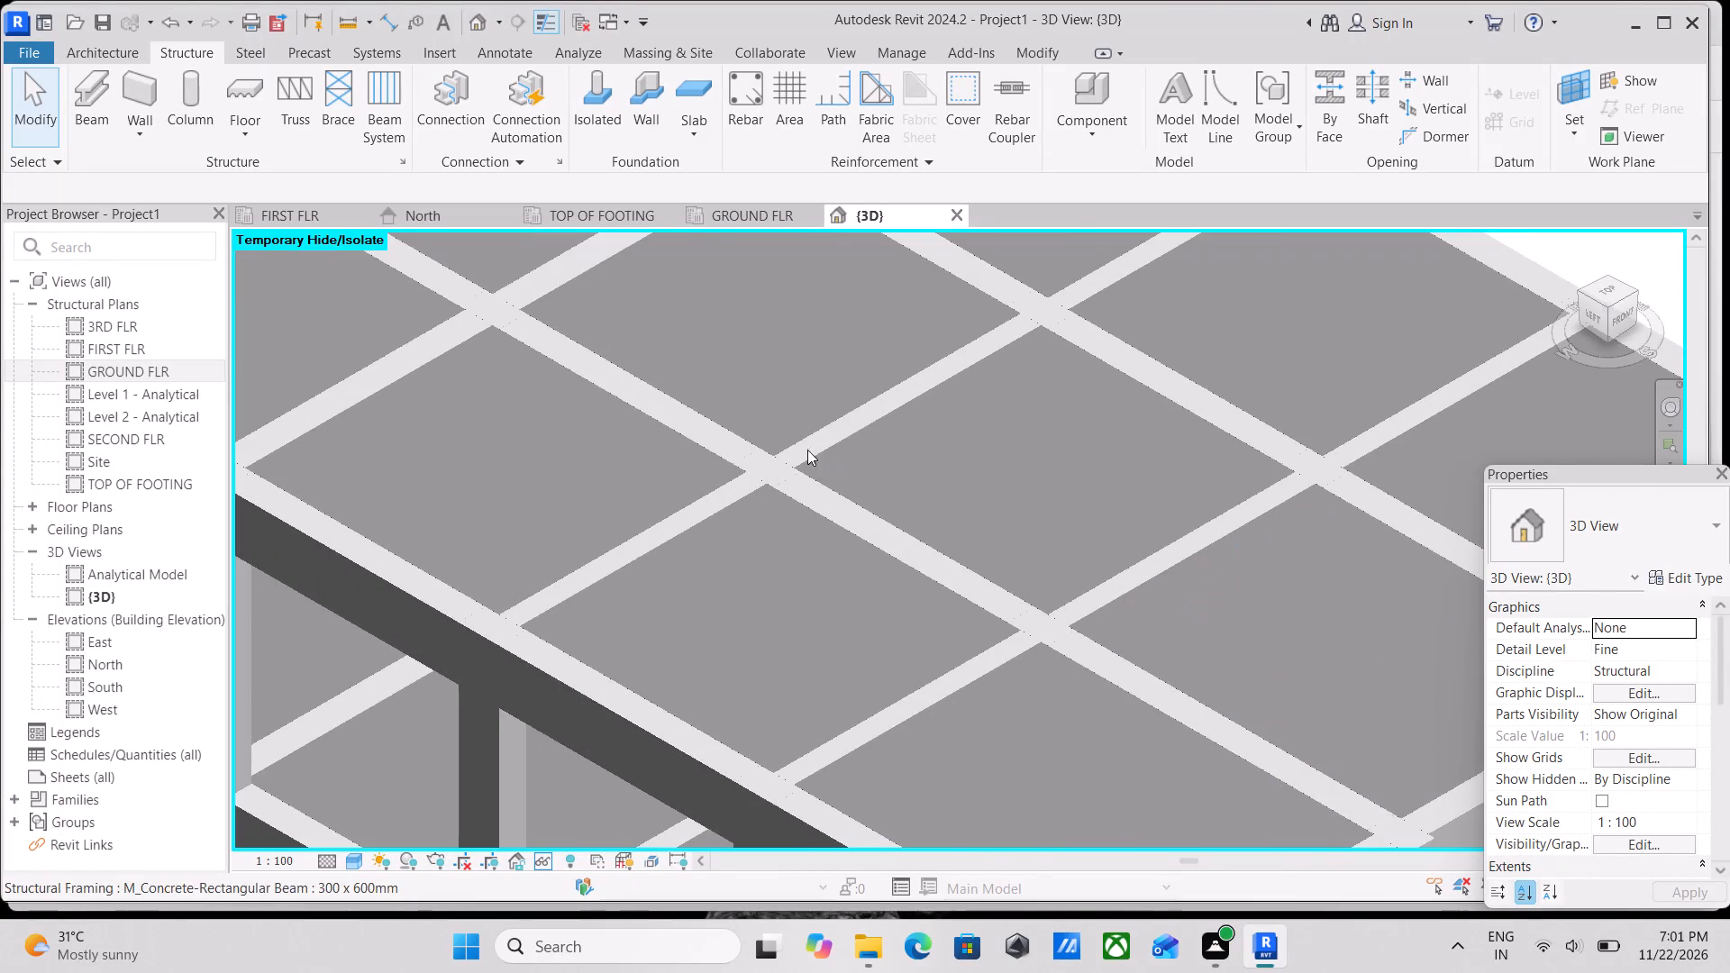
scroll(653, 473, down, 1)
scroll(587, 447, up, 1)
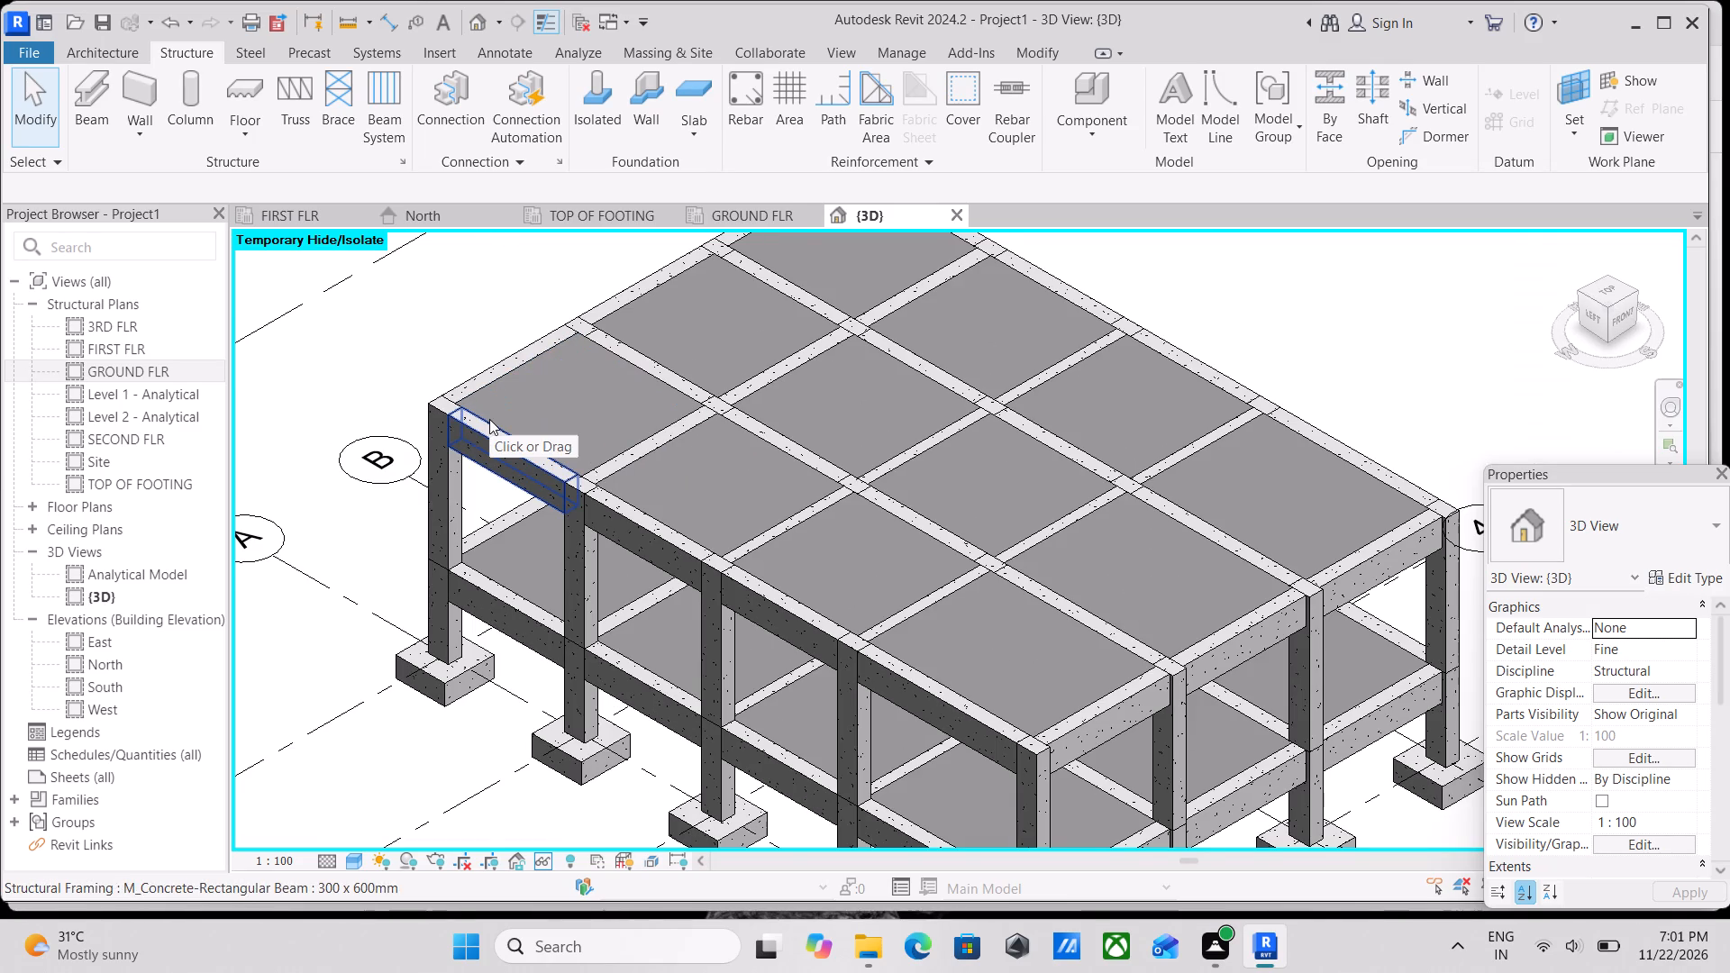
scroll(489, 419, up, 1)
scroll(883, 528, up, 1)
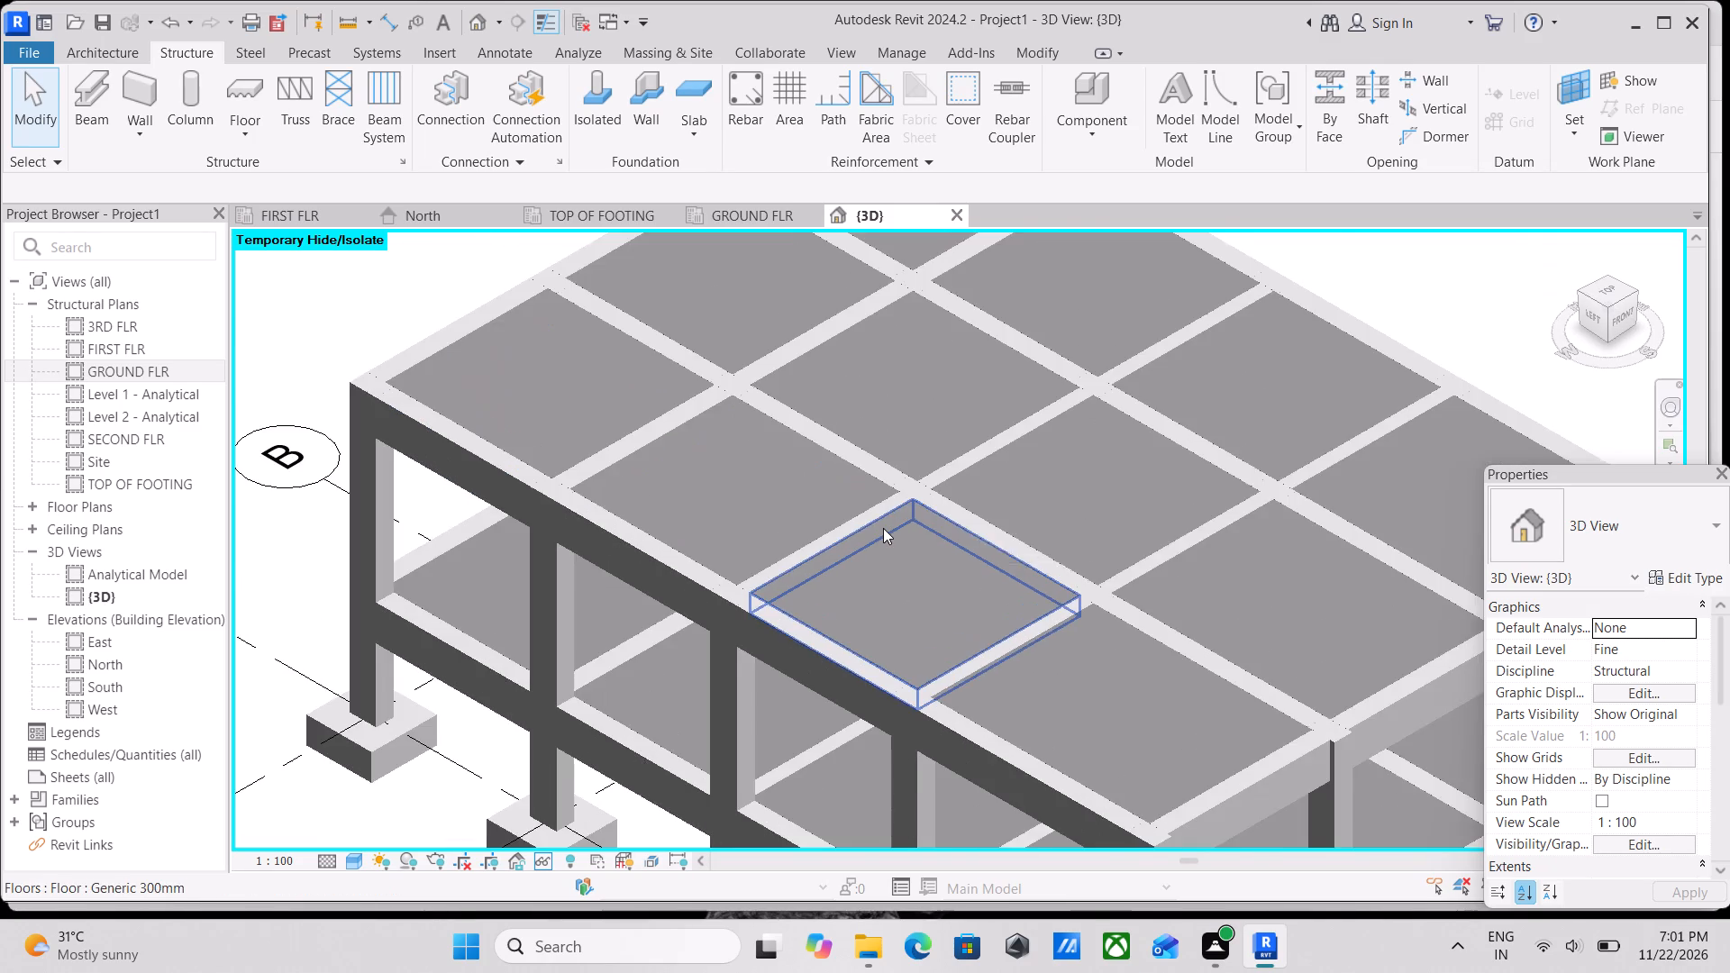
scroll(883, 528, up, 1)
scroll(883, 528, down, 2)
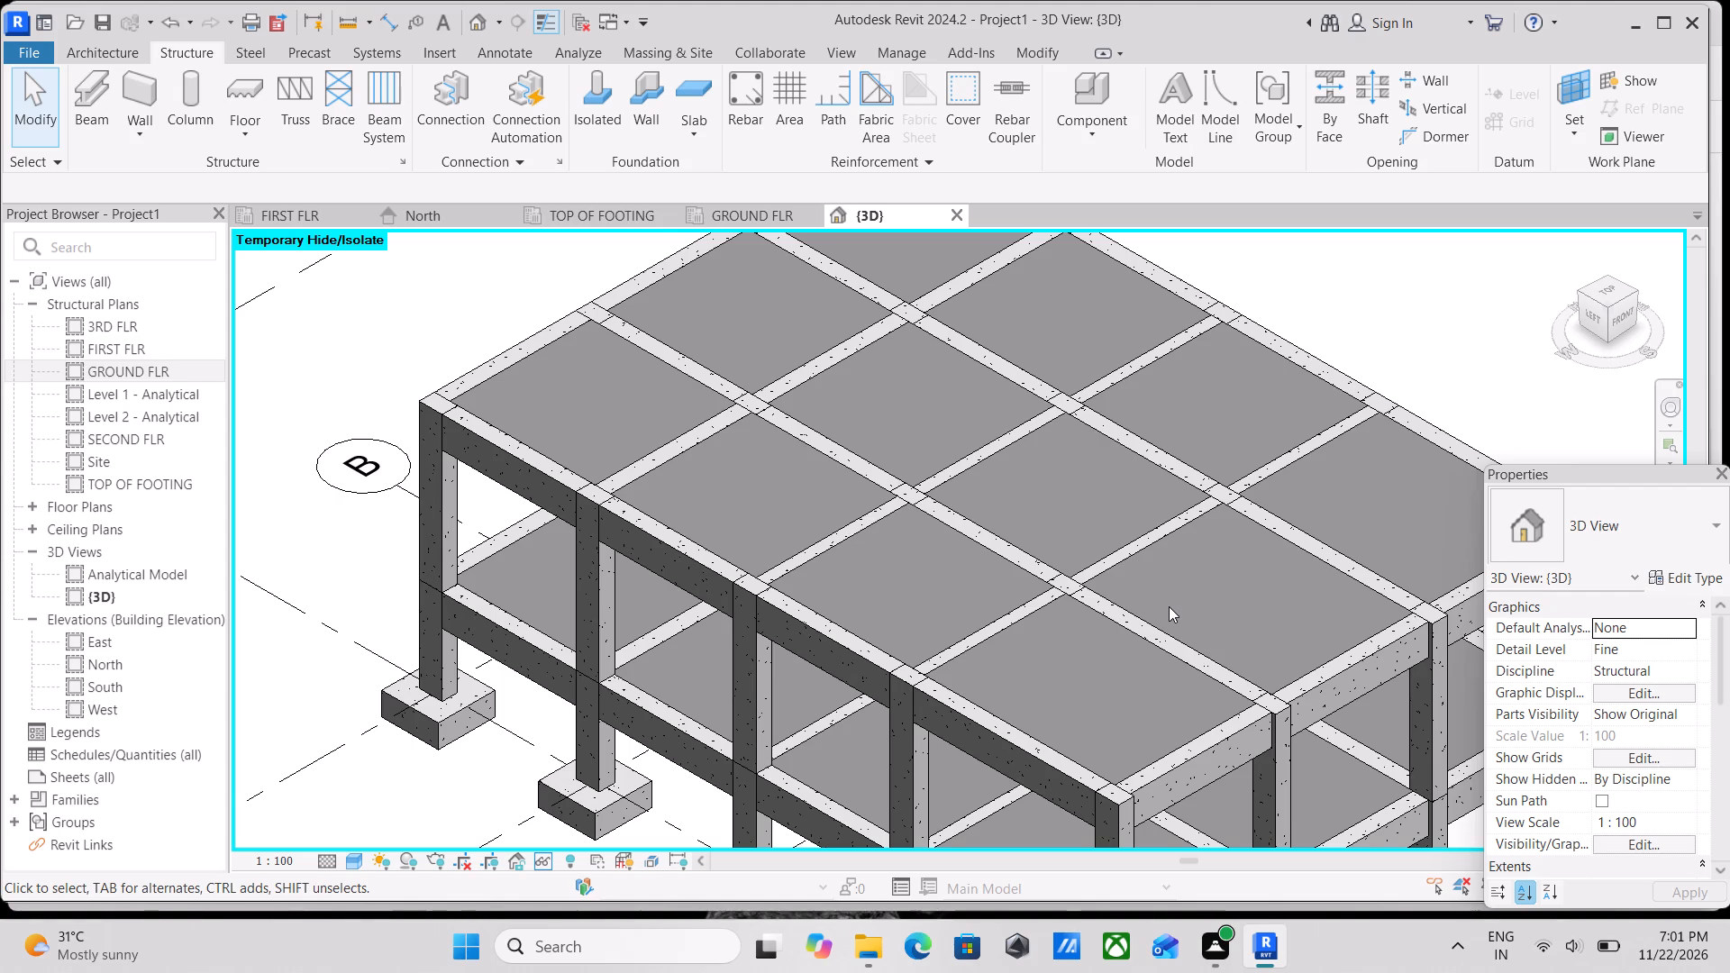
scroll(1169, 606, up, 2)
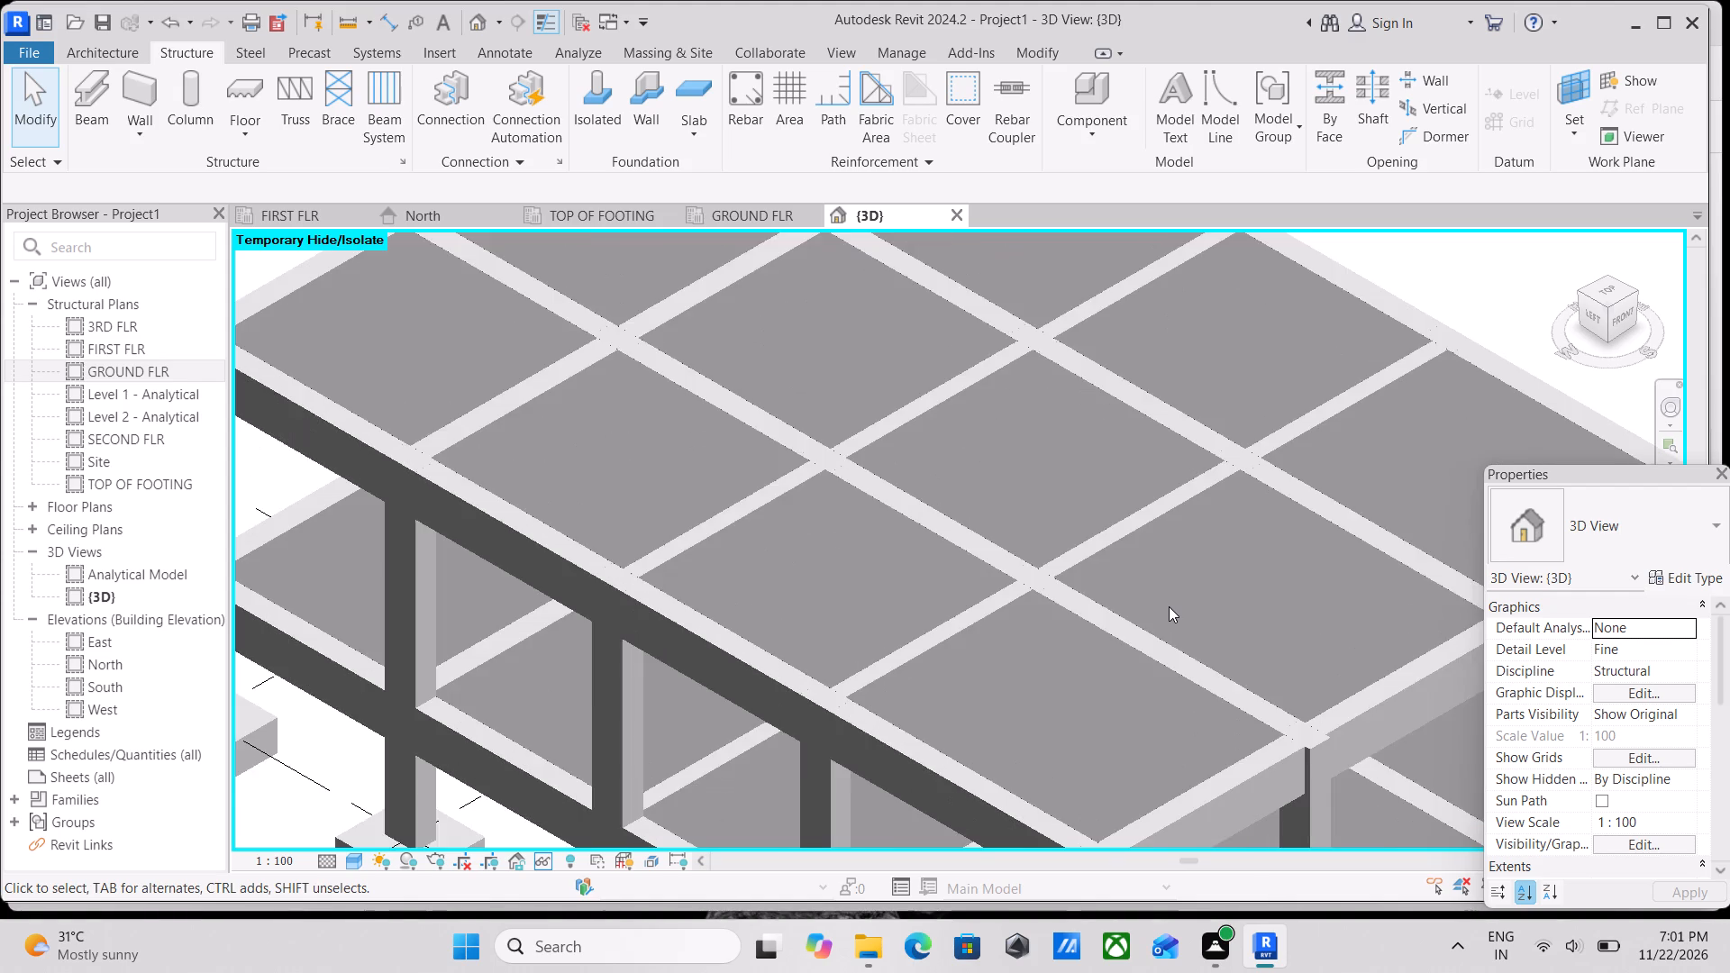
scroll(1169, 606, down, 1)
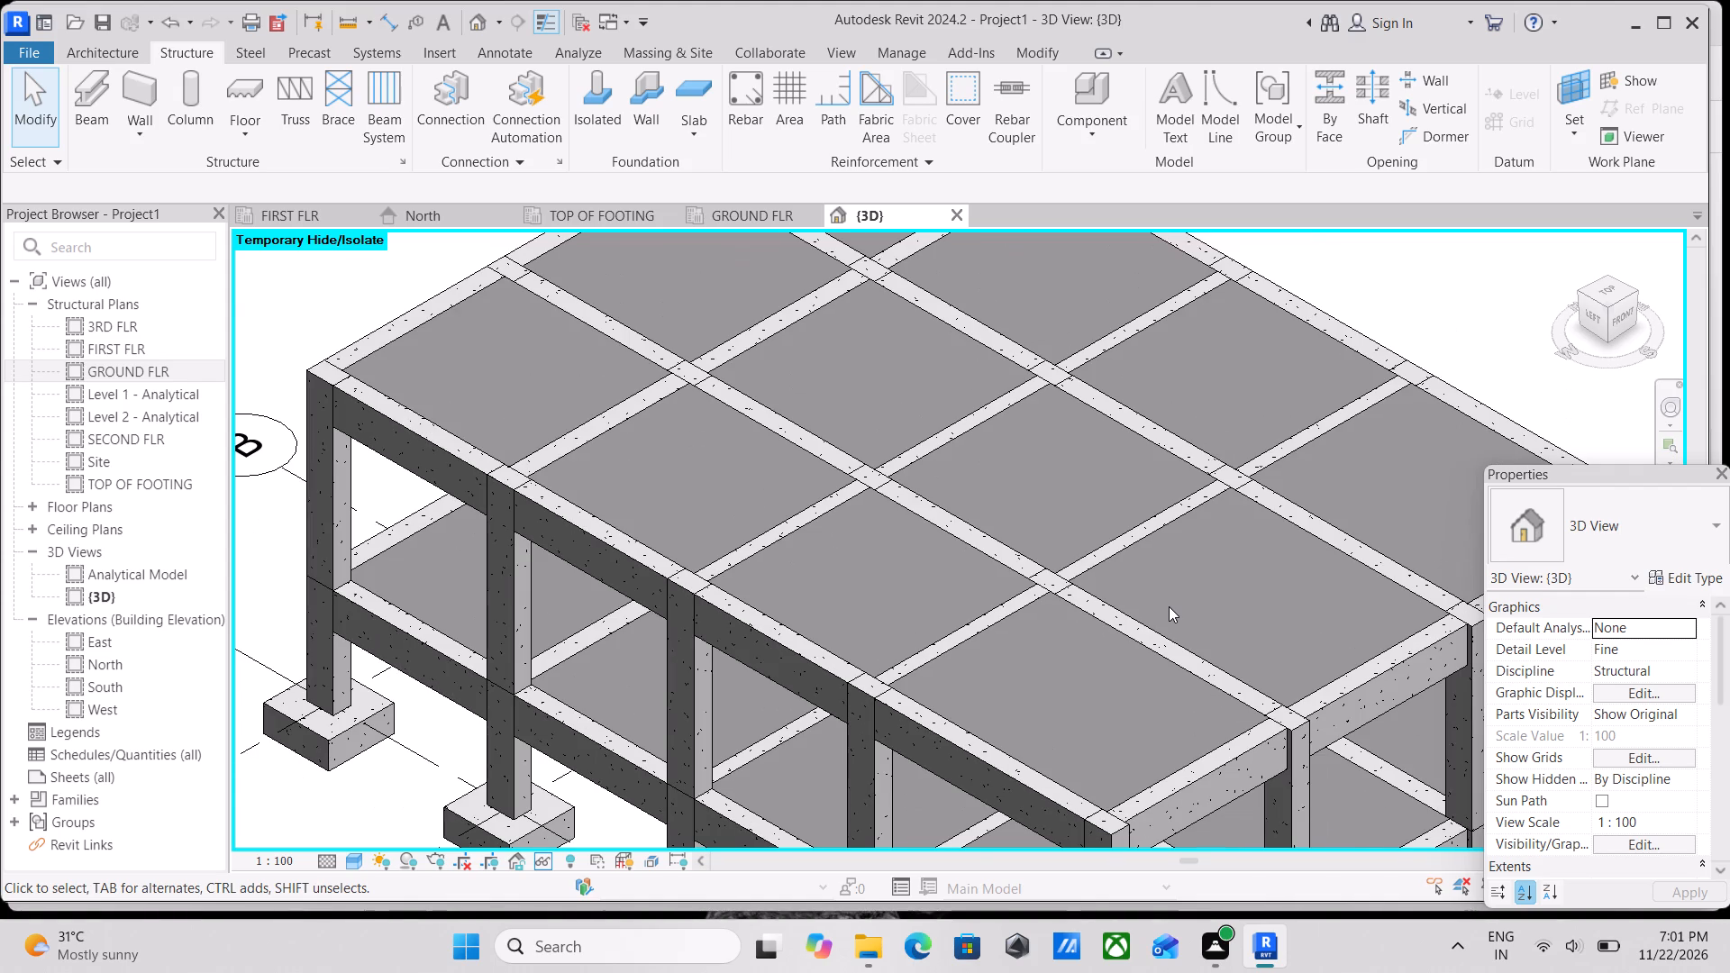
scroll(1169, 606, up, 1)
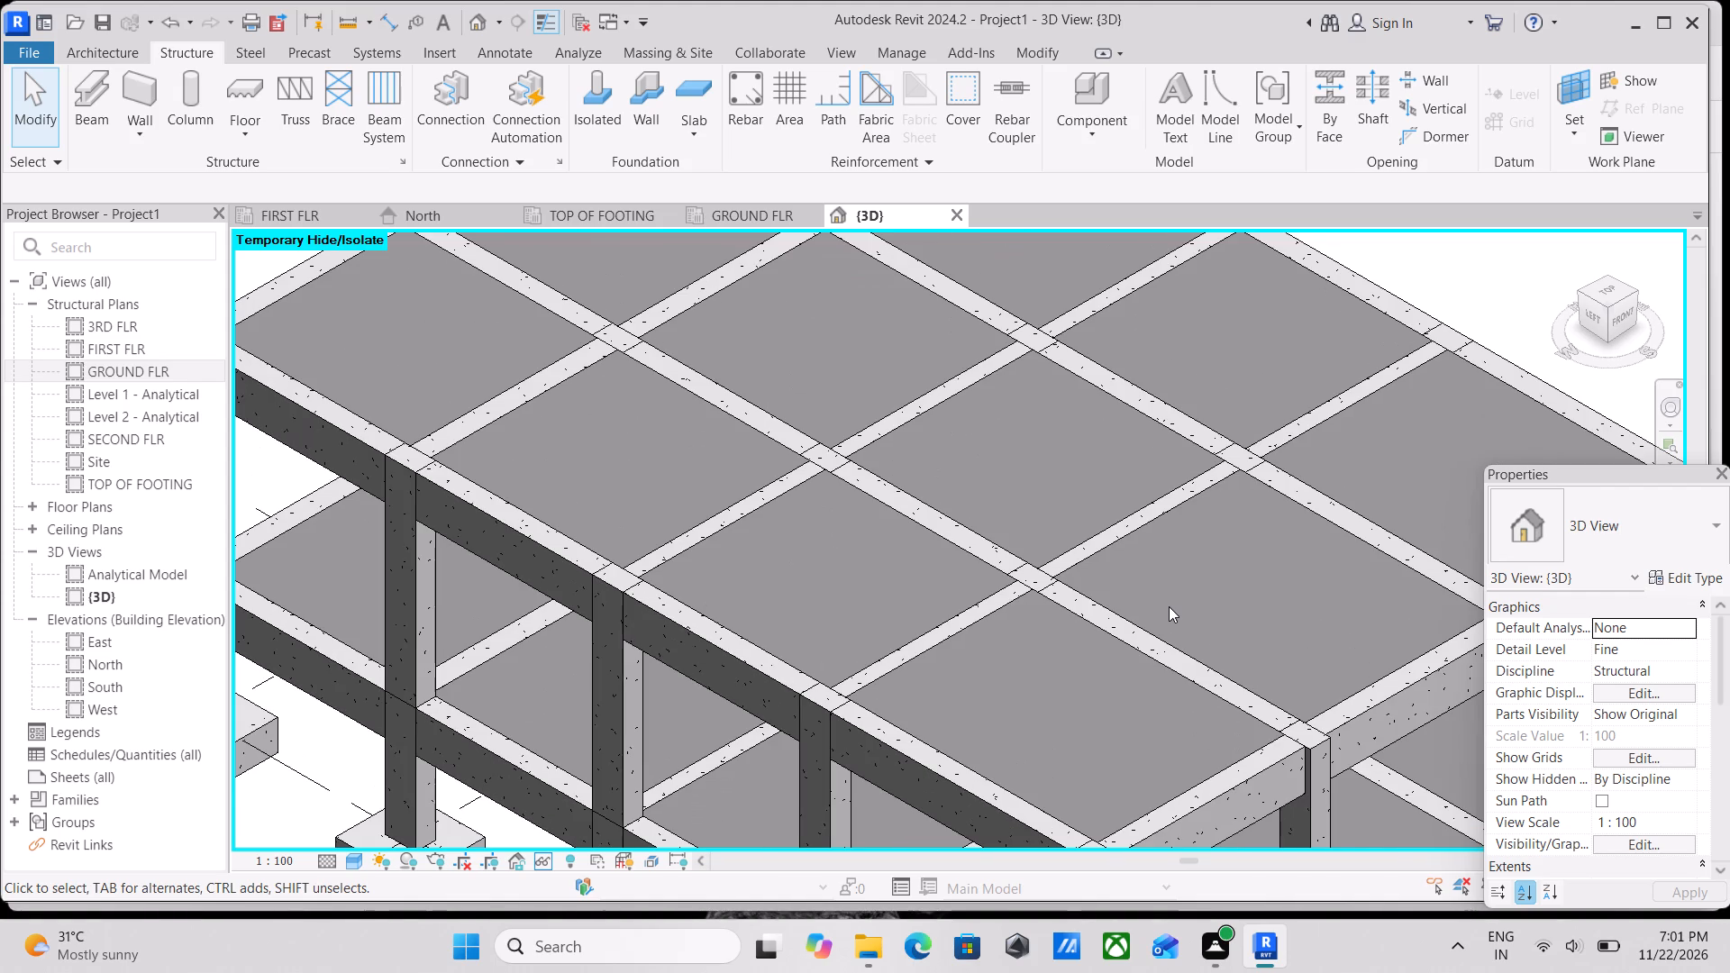
scroll(1169, 606, up, 1)
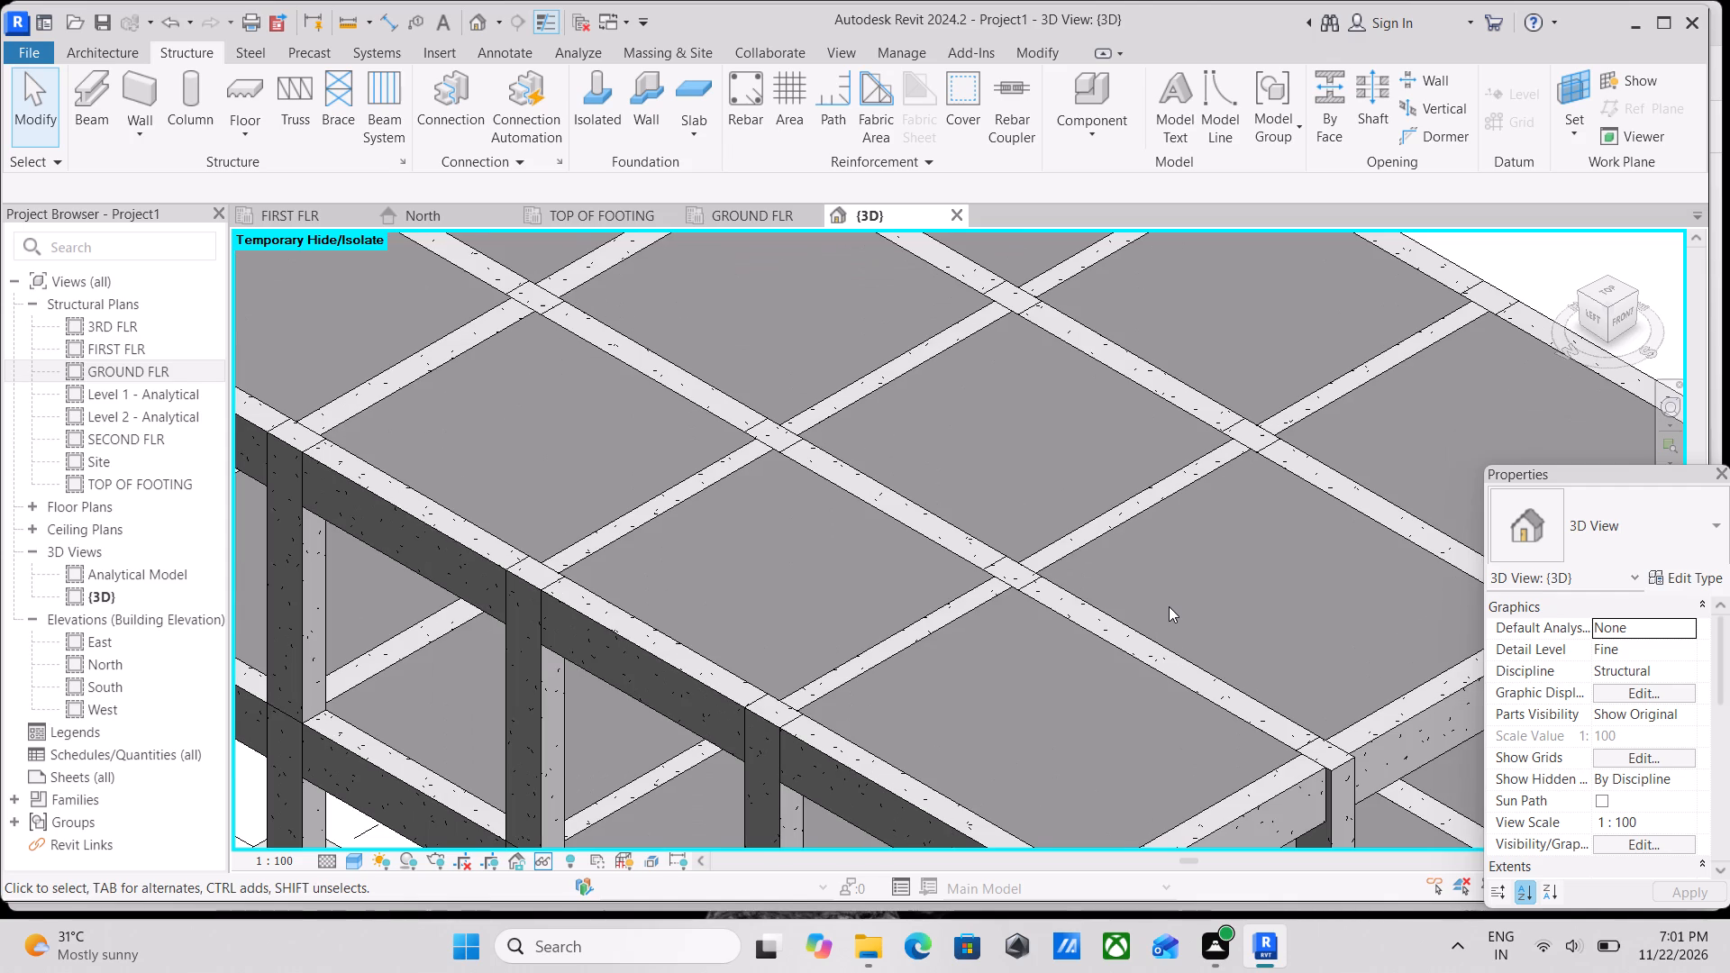
scroll(1307, 622, down, 5)
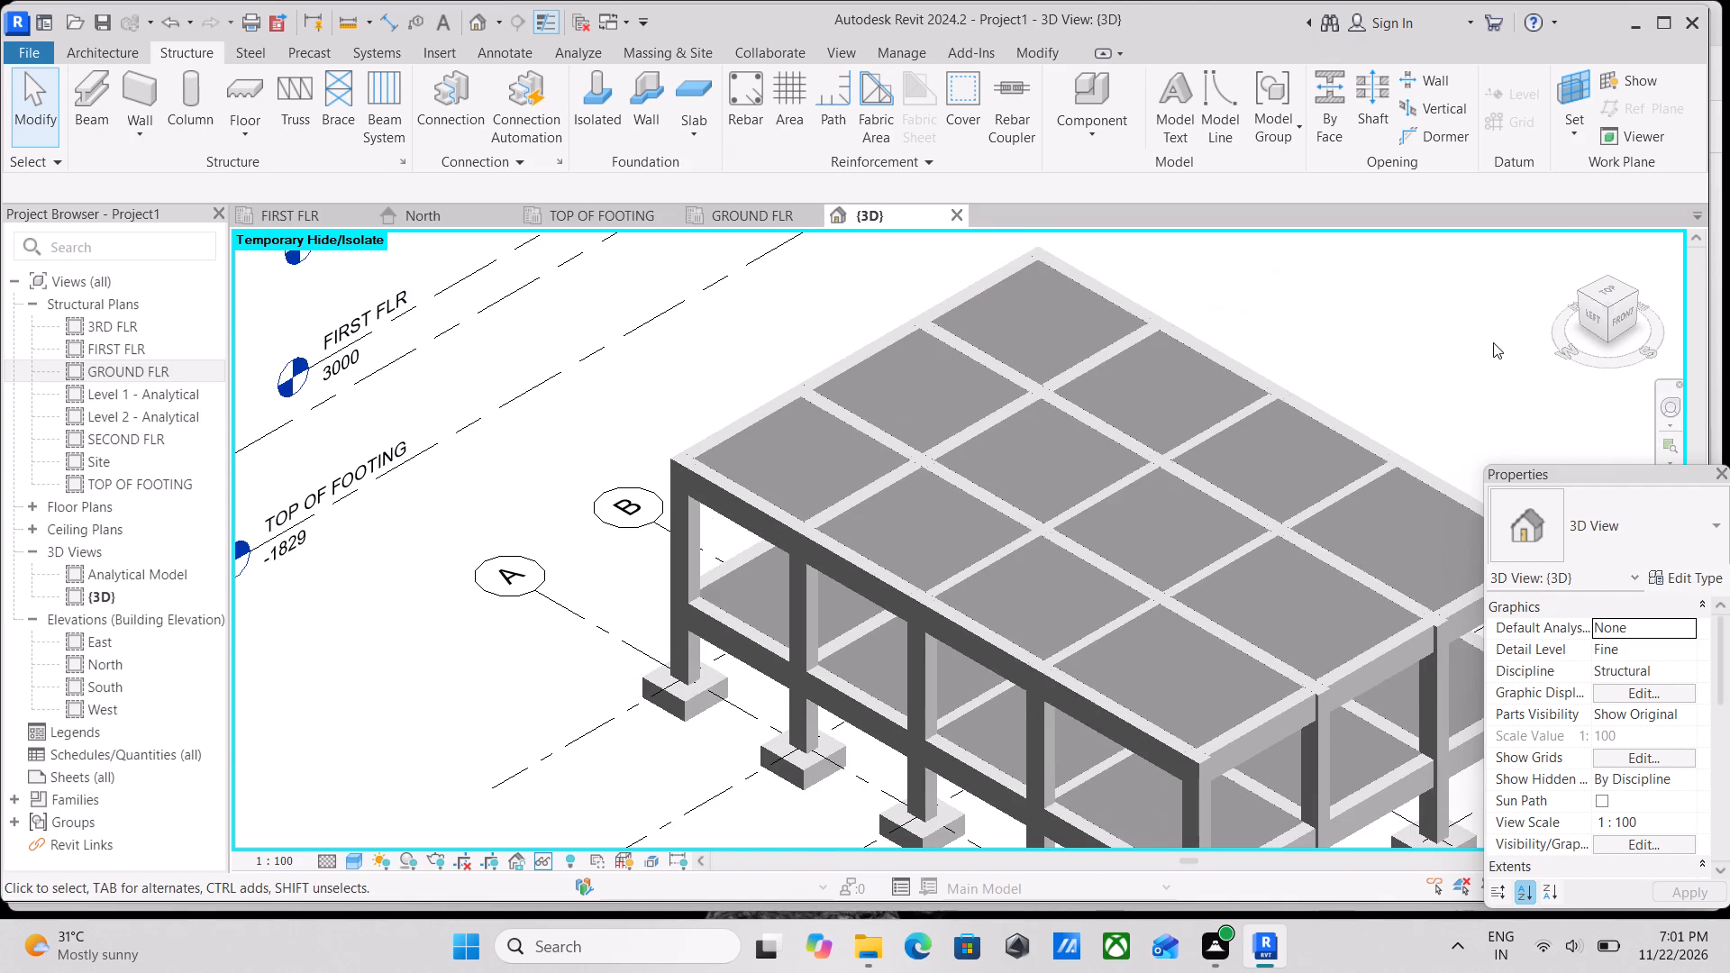
View the frame side-on from its left-front corner and examine the beams and columns against the level lines.
click(1607, 325)
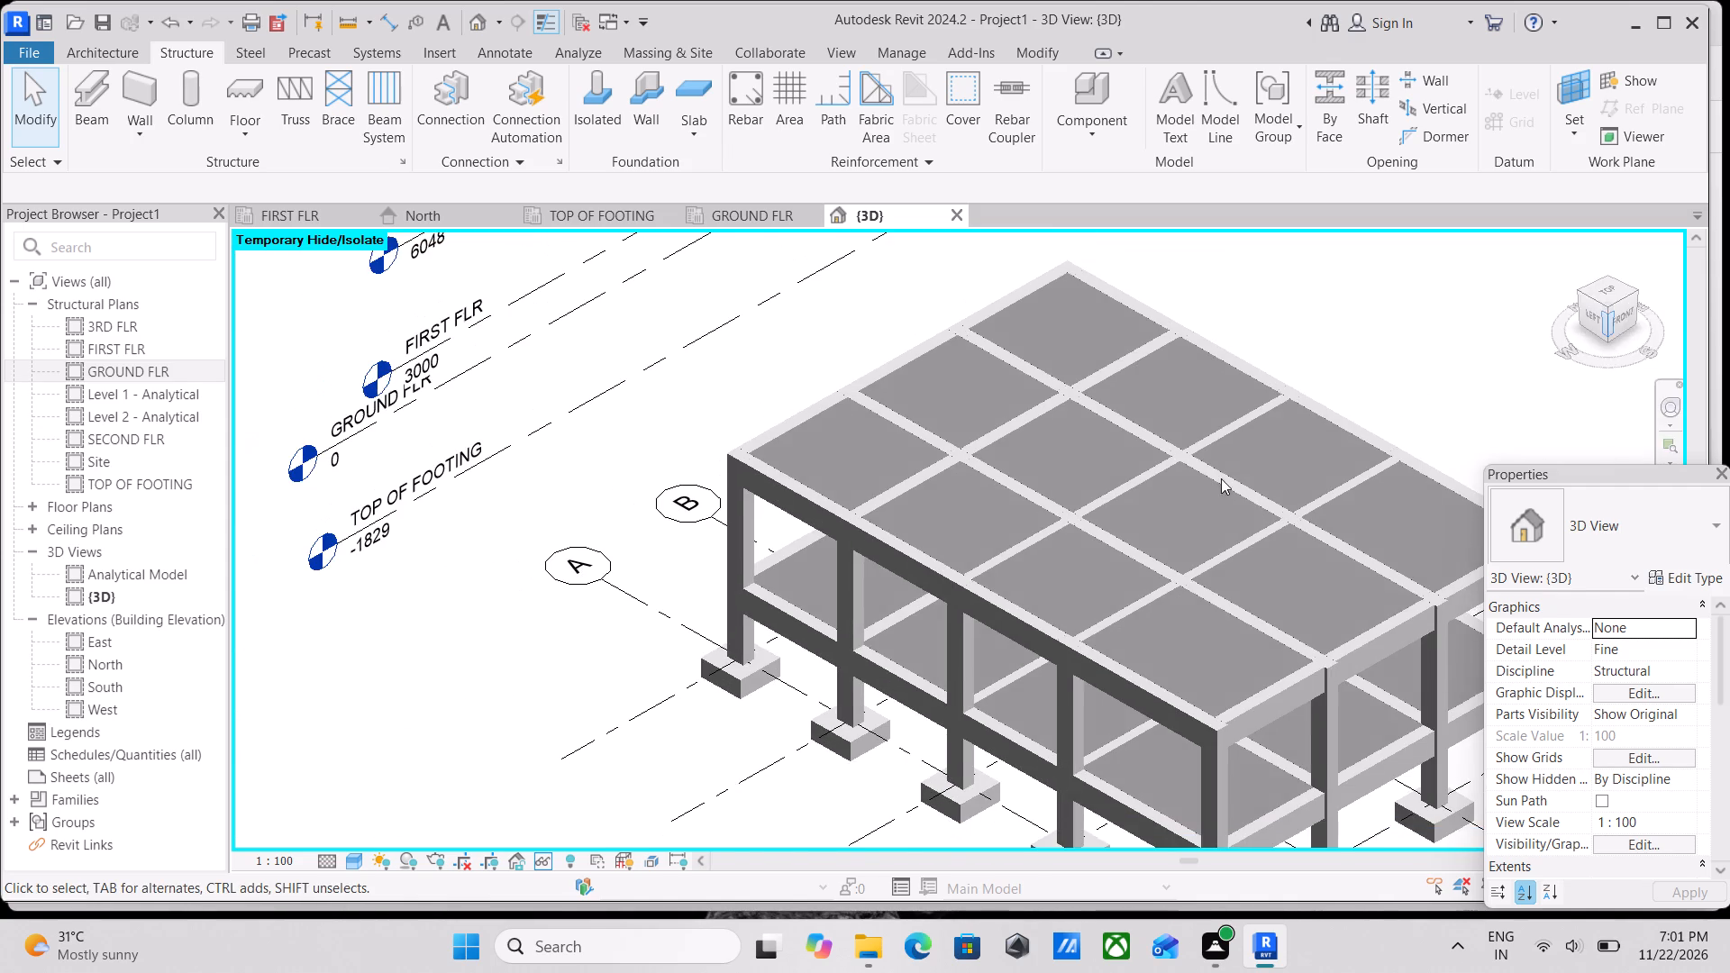
scroll(1179, 526, up, 5)
scroll(833, 722, up, 5)
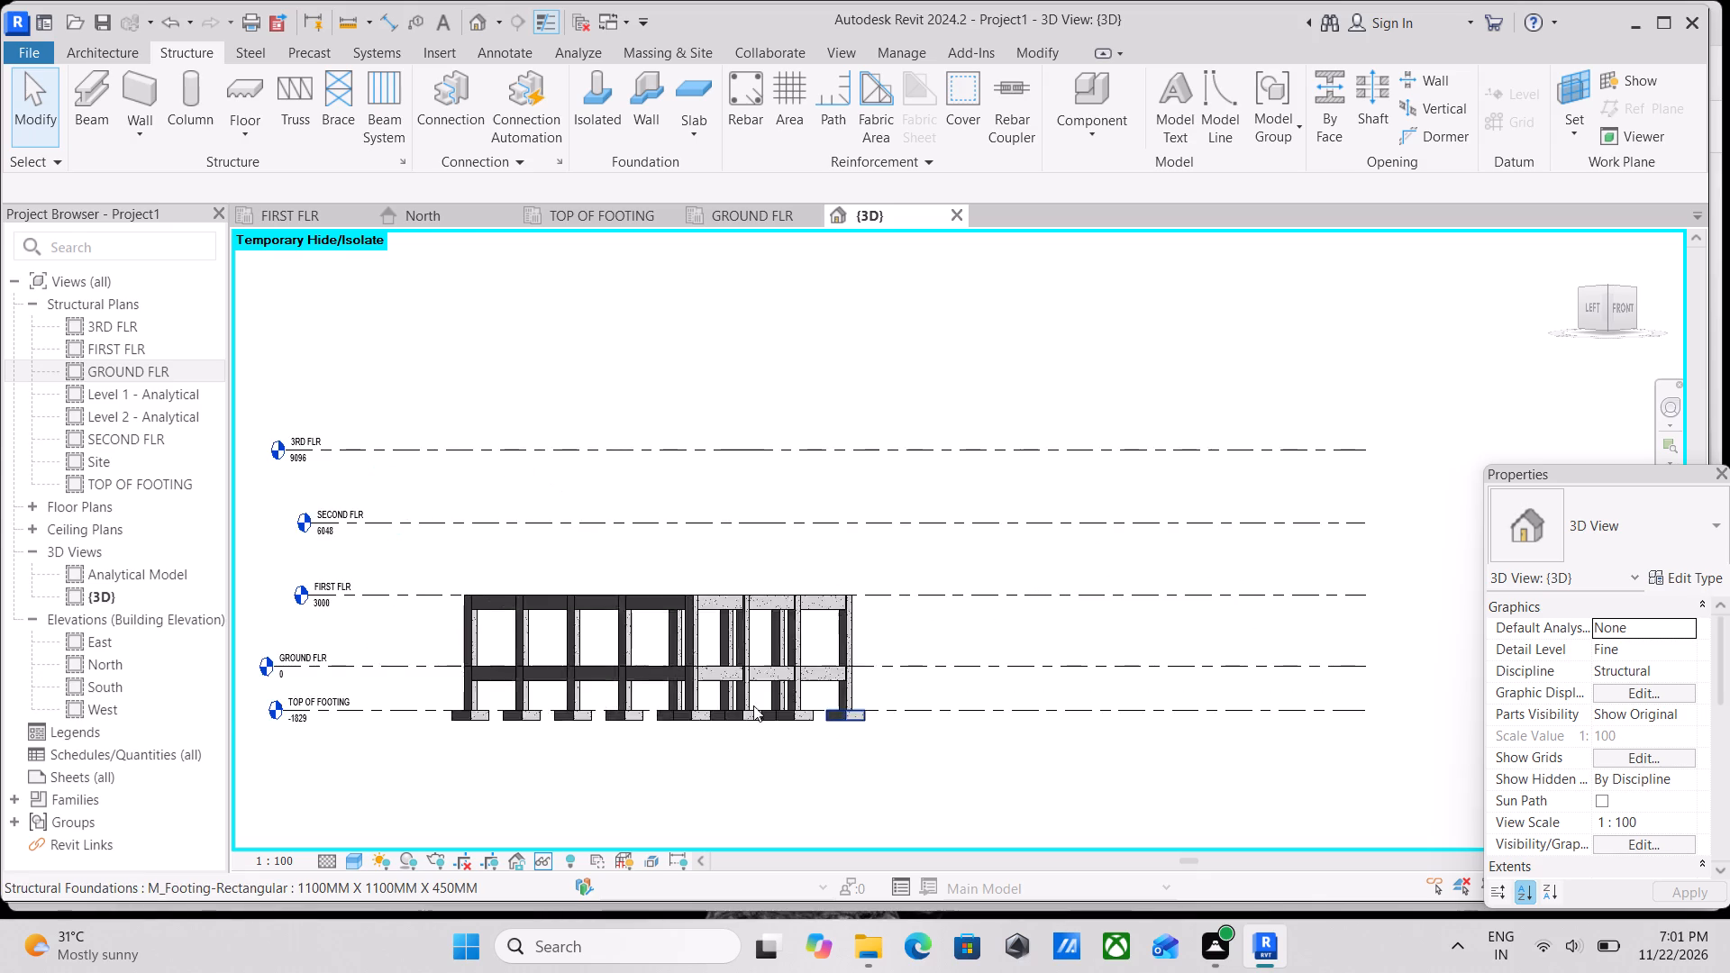
middle_drag(775, 698, 1194, 805)
middle_drag(1115, 764, 1160, 795)
scroll(1132, 775, up, 3)
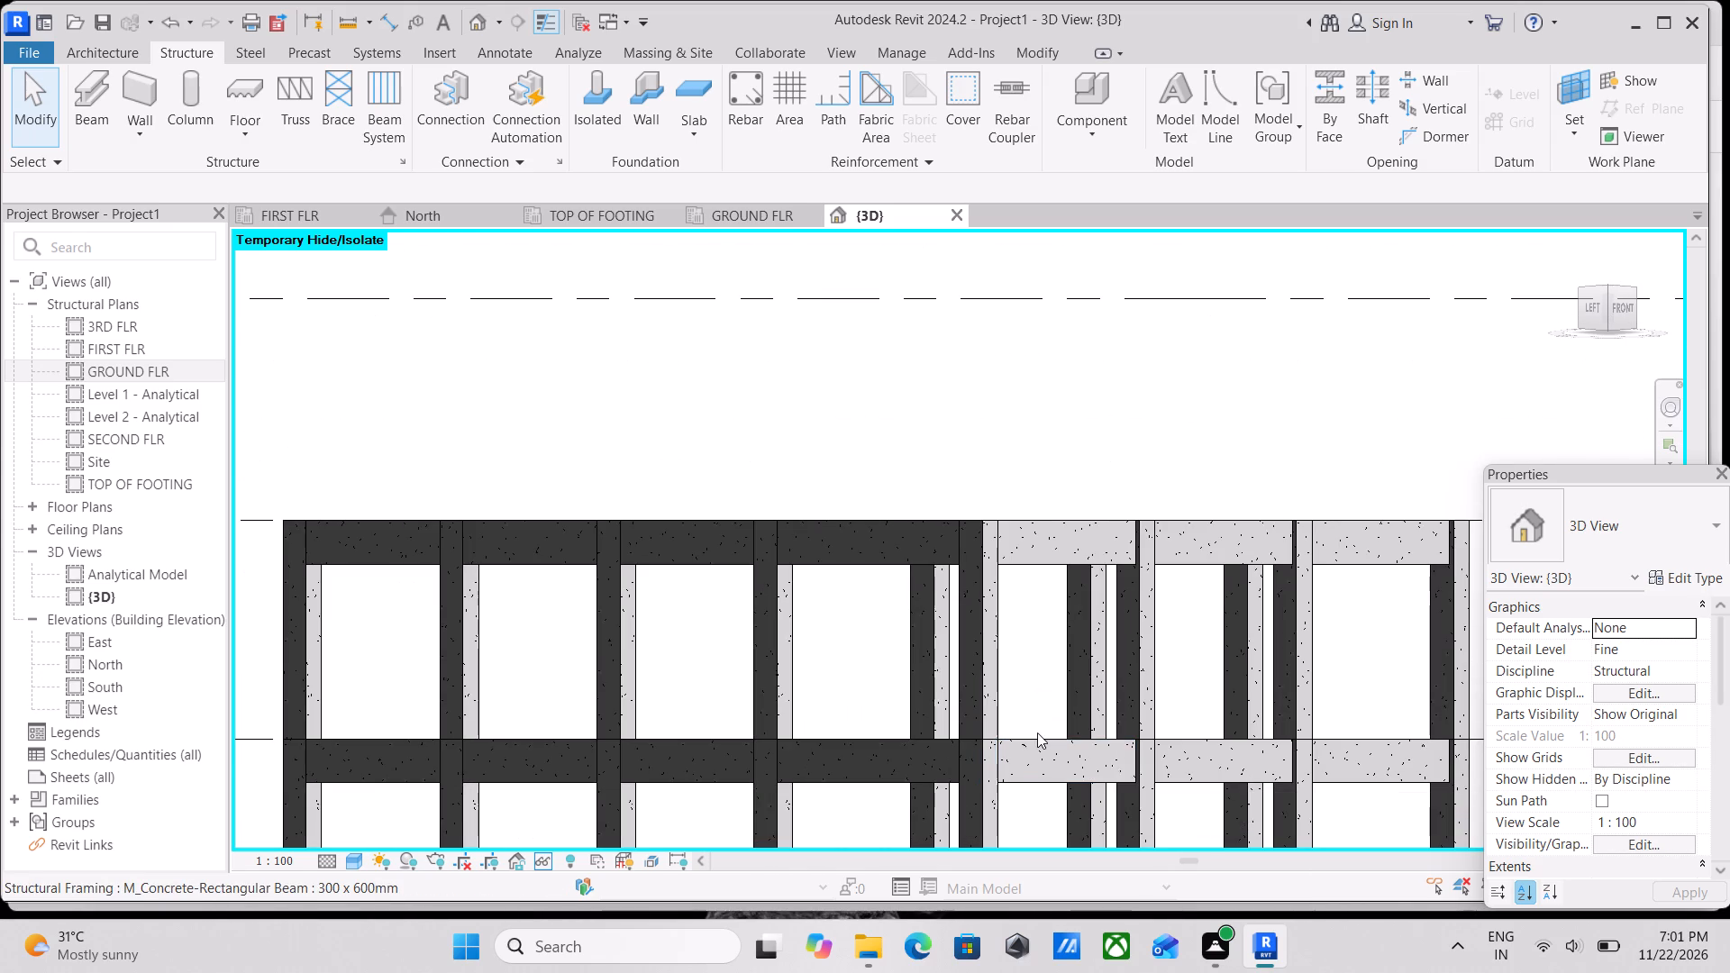
Reset the temporary hide/isolate and examine the beam, column and footing reinforcement below GROUND FLR from the front.
text(hr)
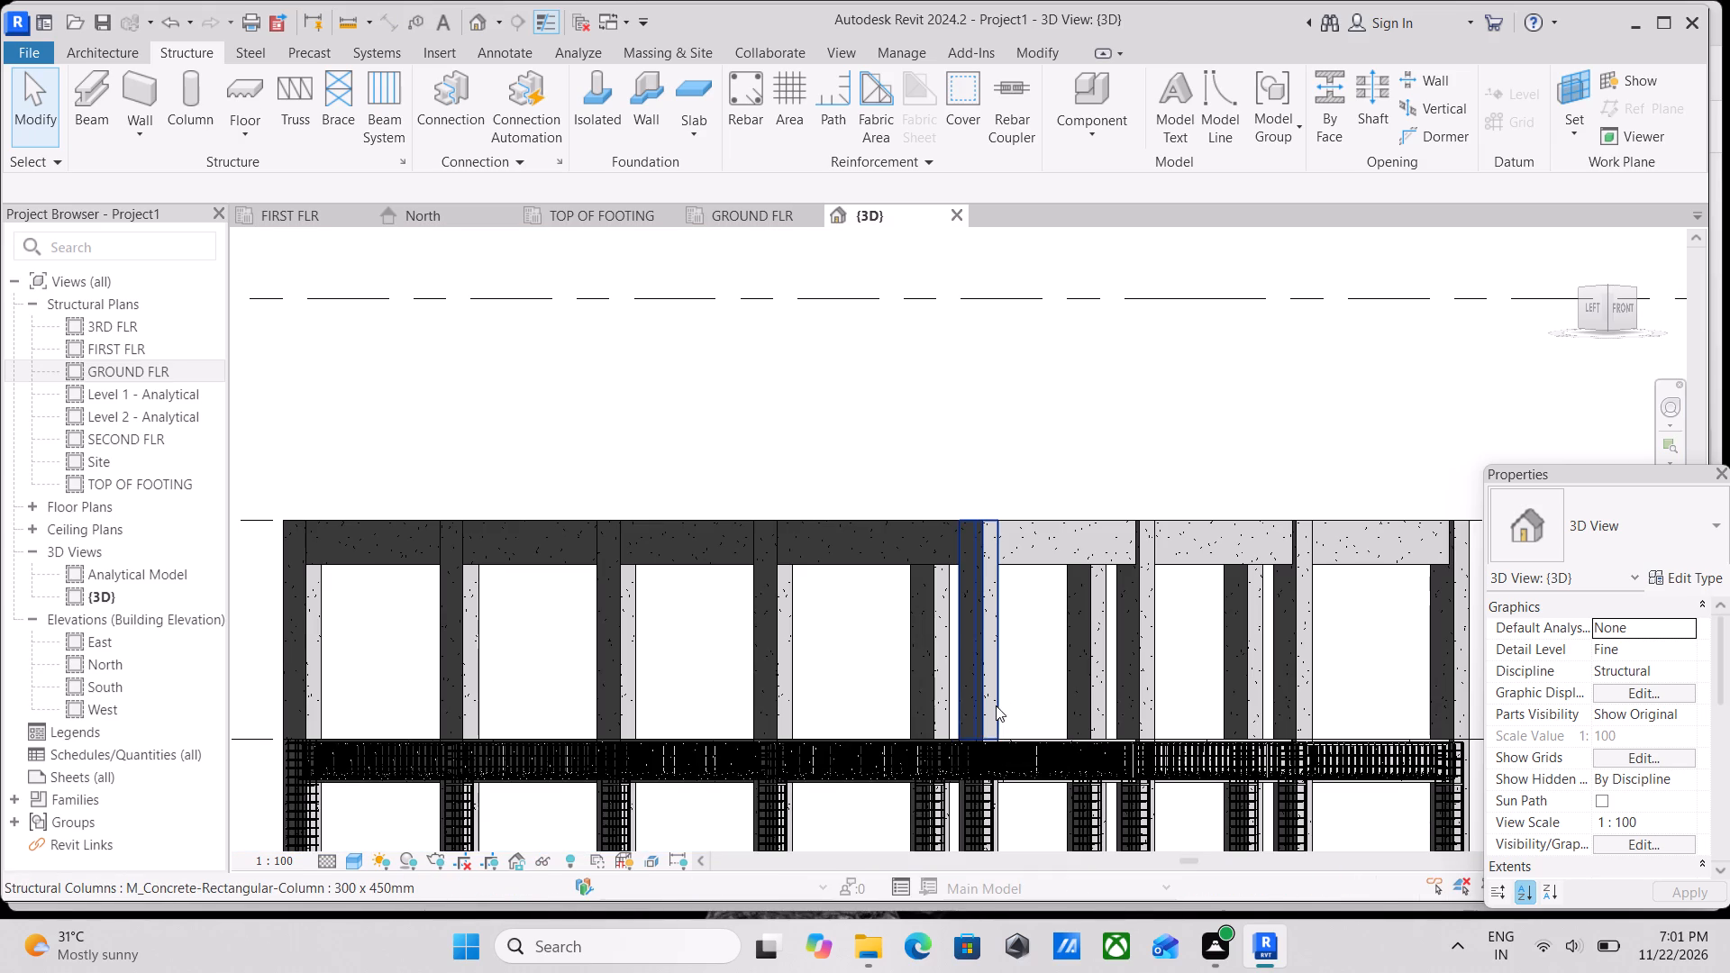
scroll(1028, 637, up, 3)
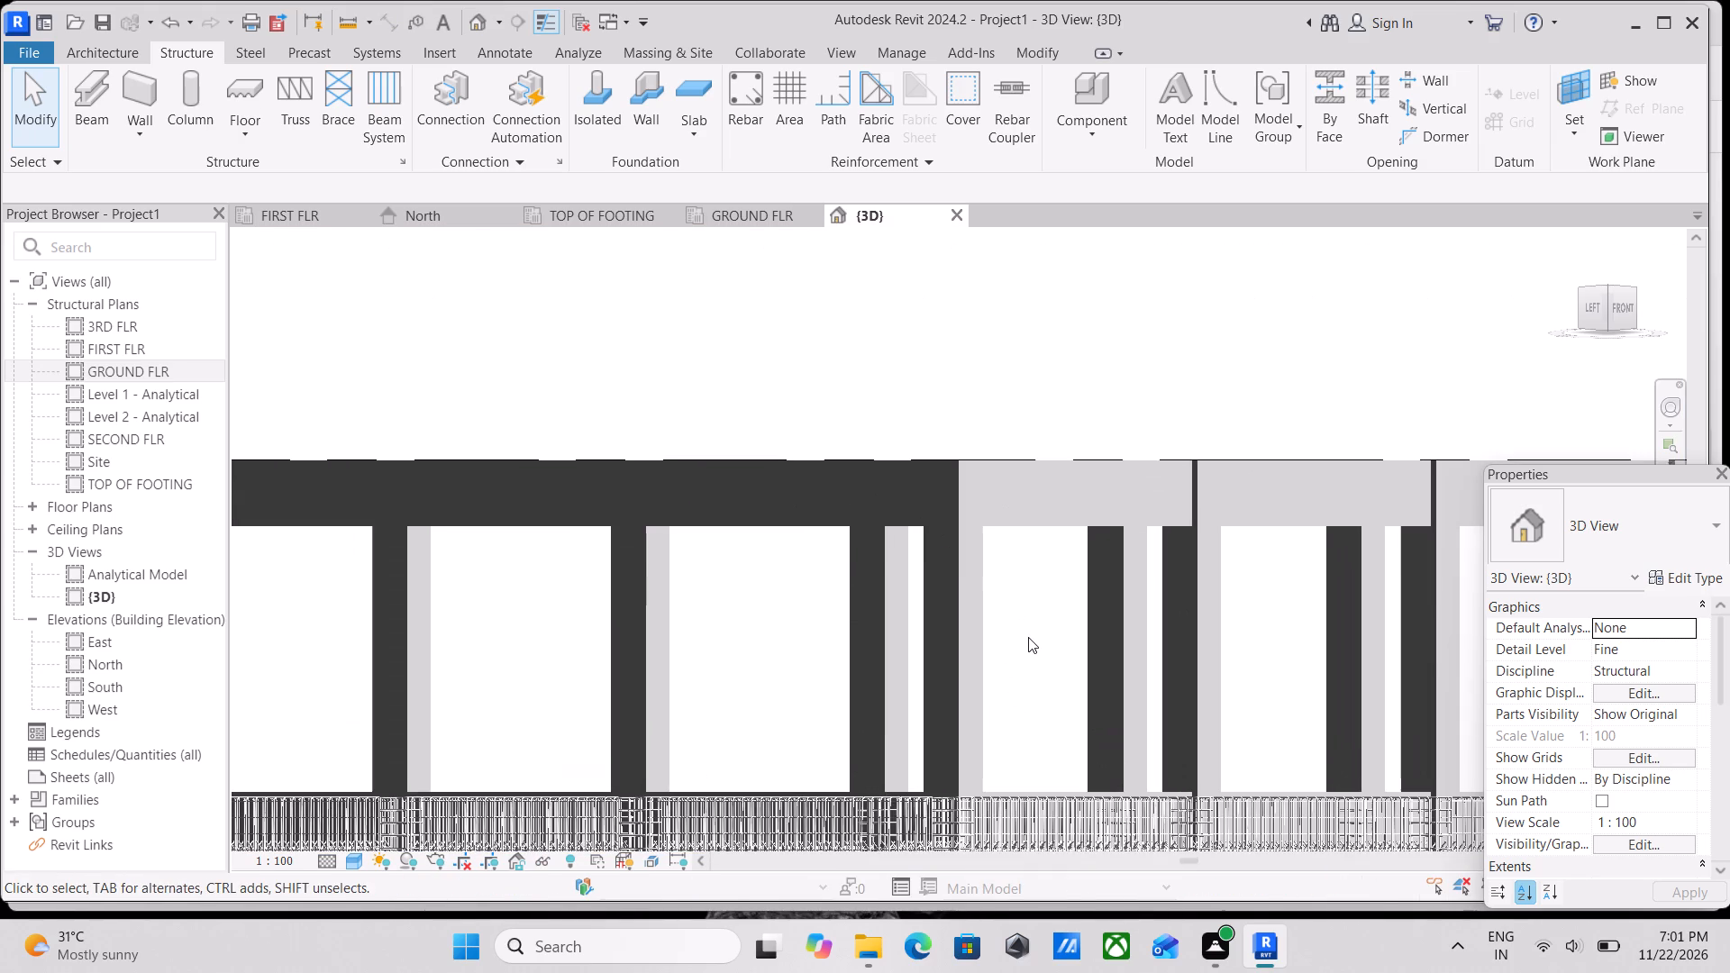
scroll(1028, 637, down, 3)
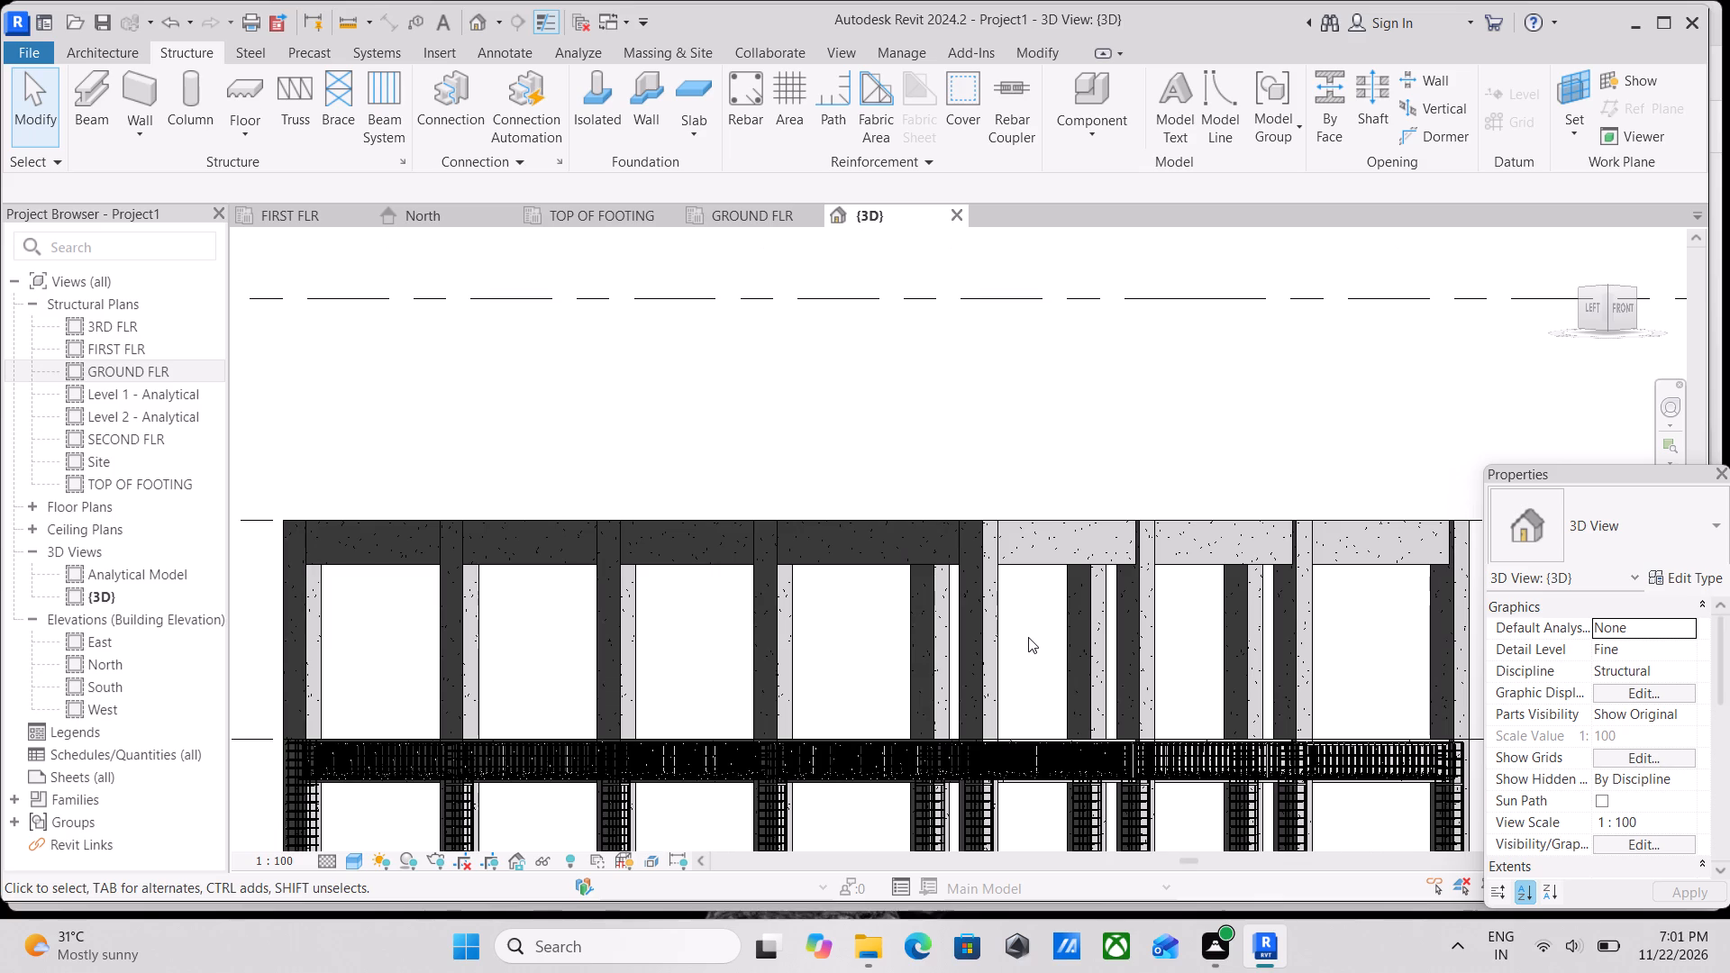
scroll(1033, 669, down, 3)
shift+middle_drag(1026, 684, 908, 795)
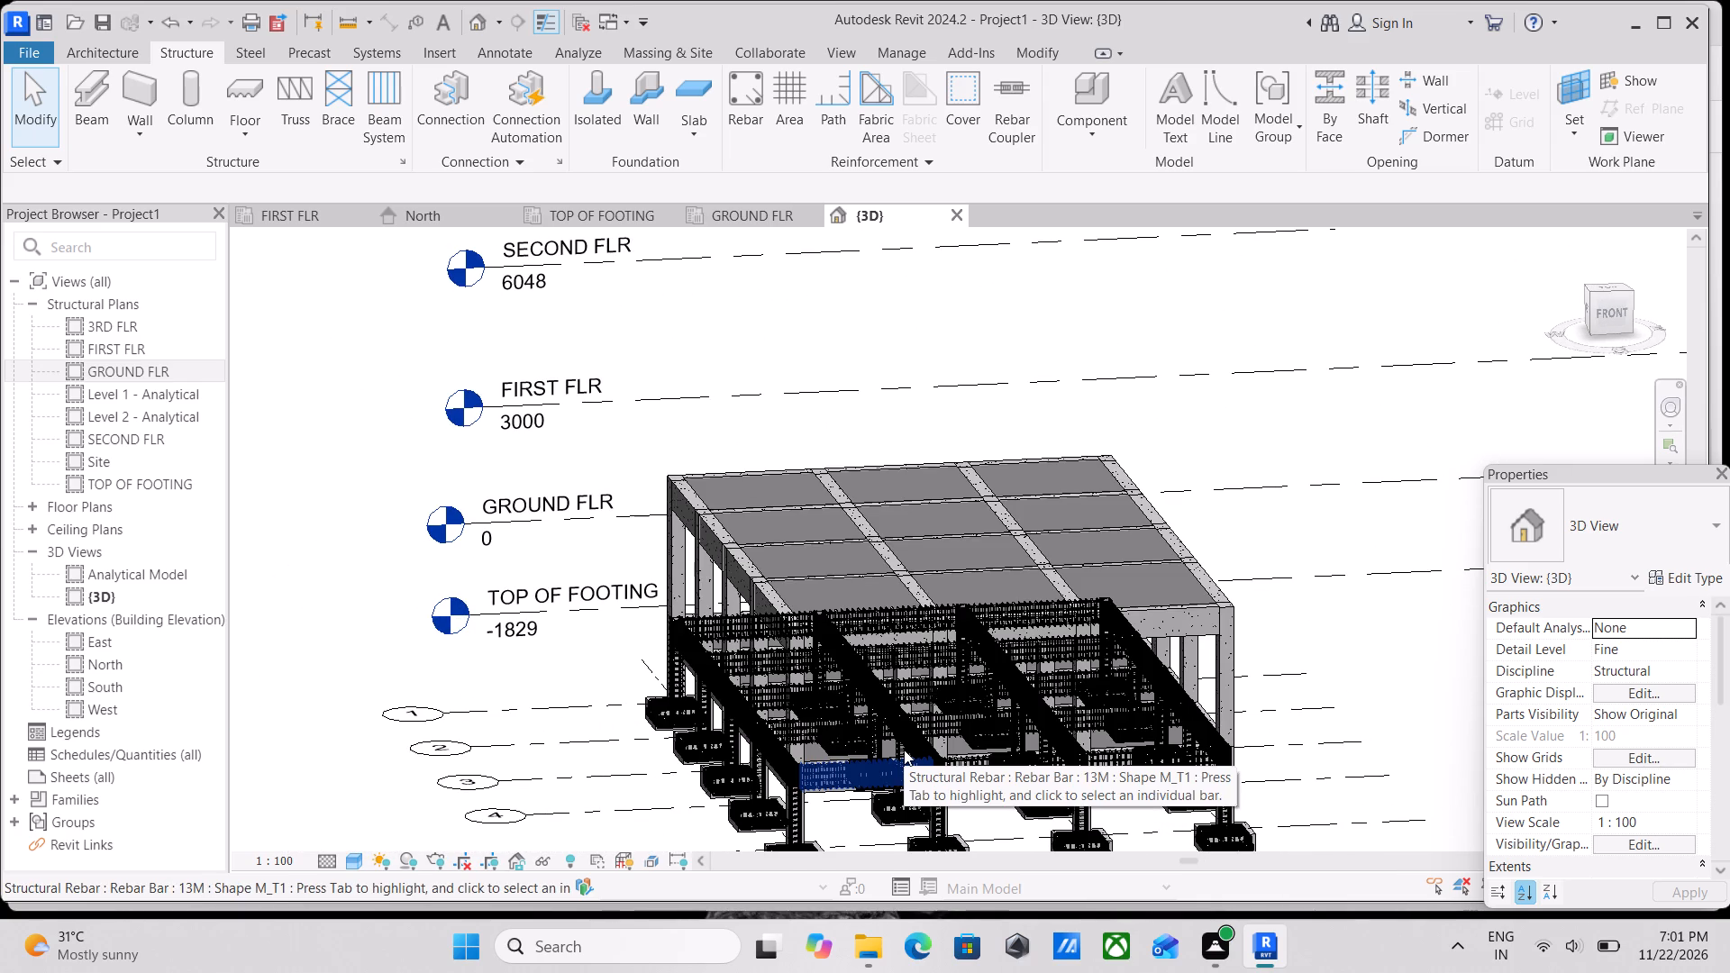
scroll(904, 750, up, 2)
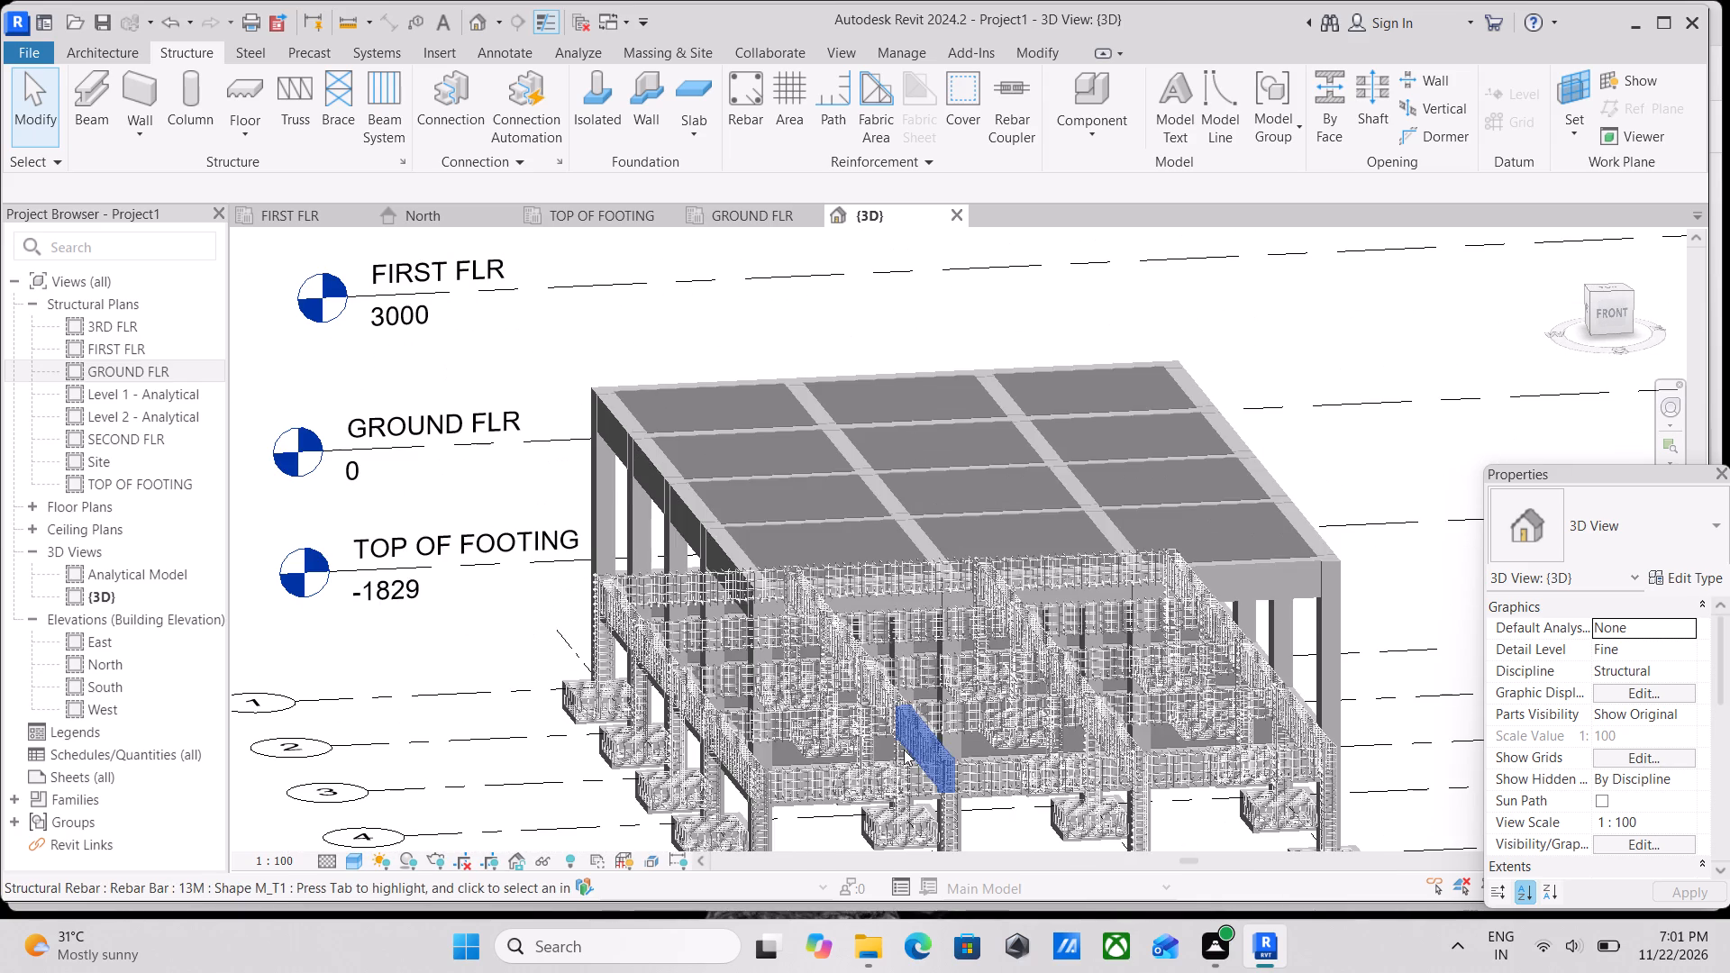
scroll(904, 750, up, 3)
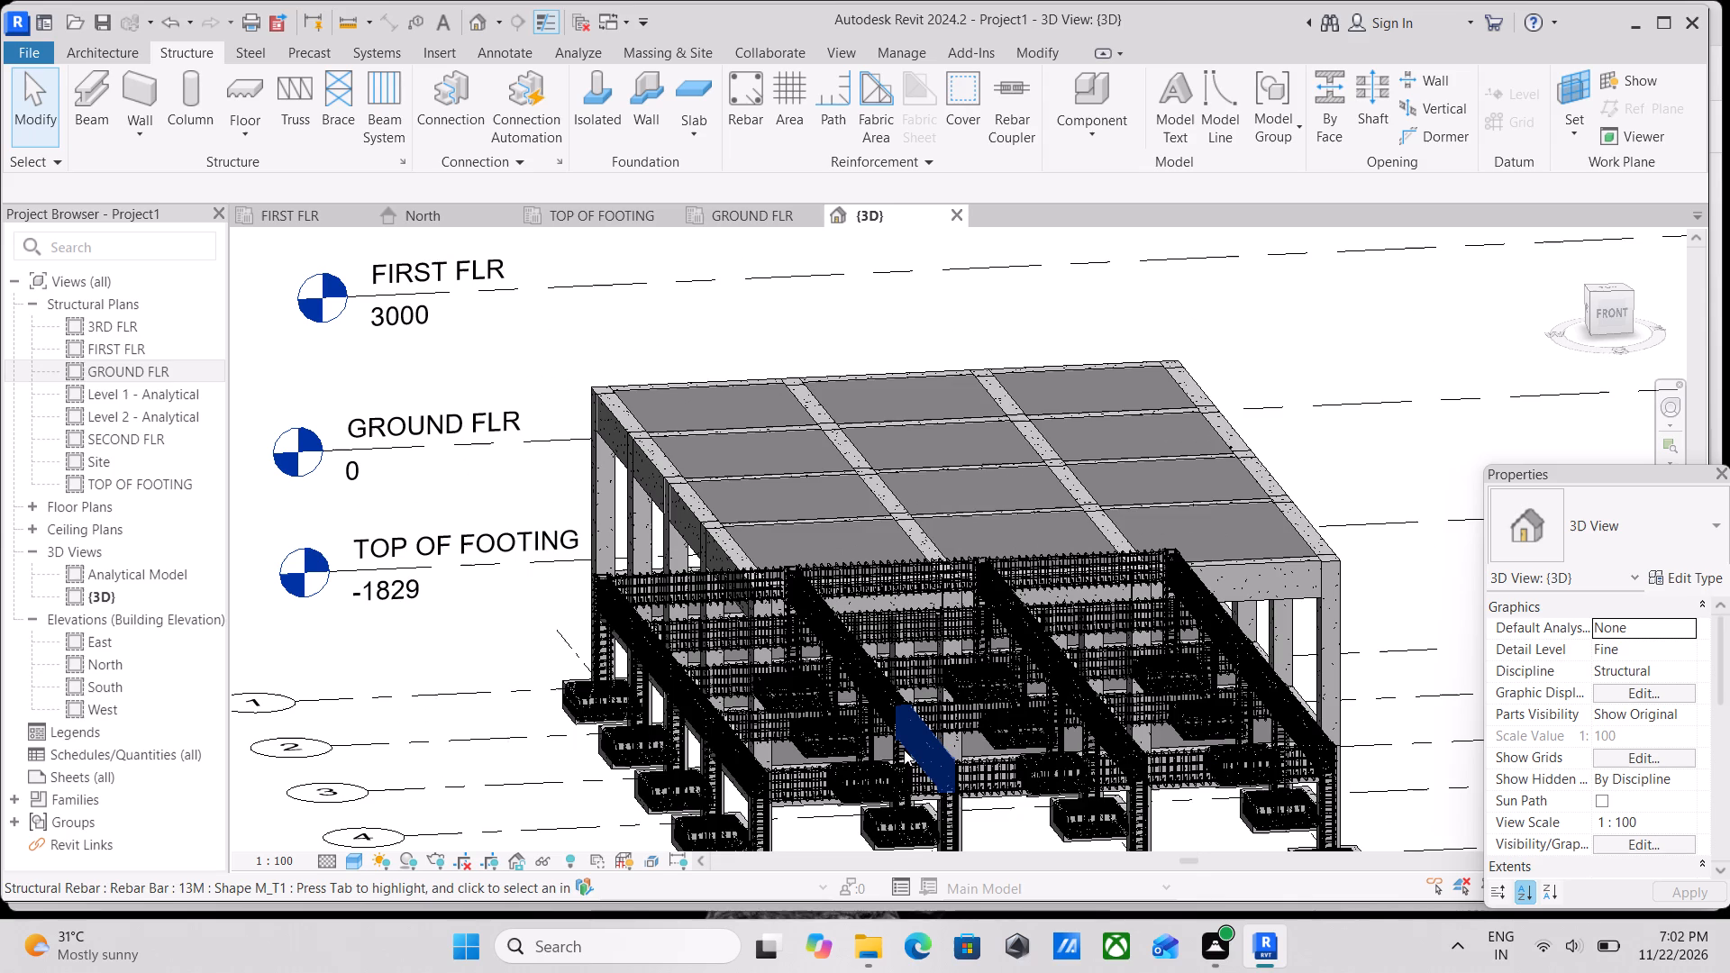
scroll(904, 750, up, 1)
scroll(787, 691, up, 4)
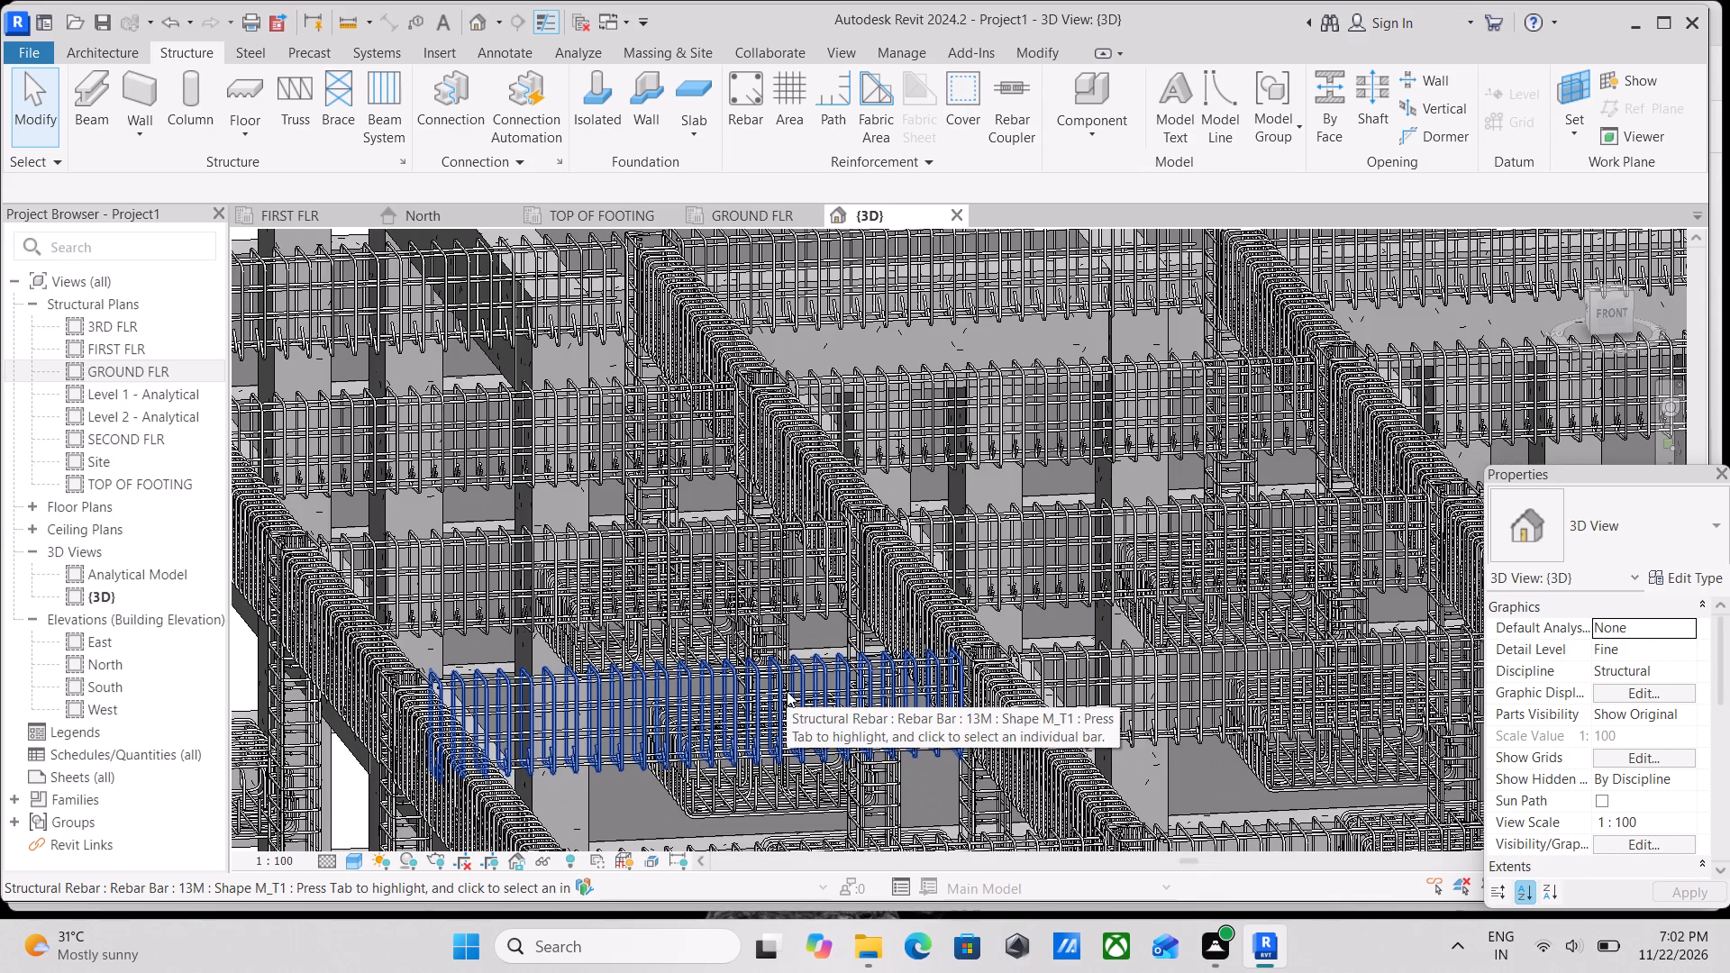
scroll(791, 722, up, 4)
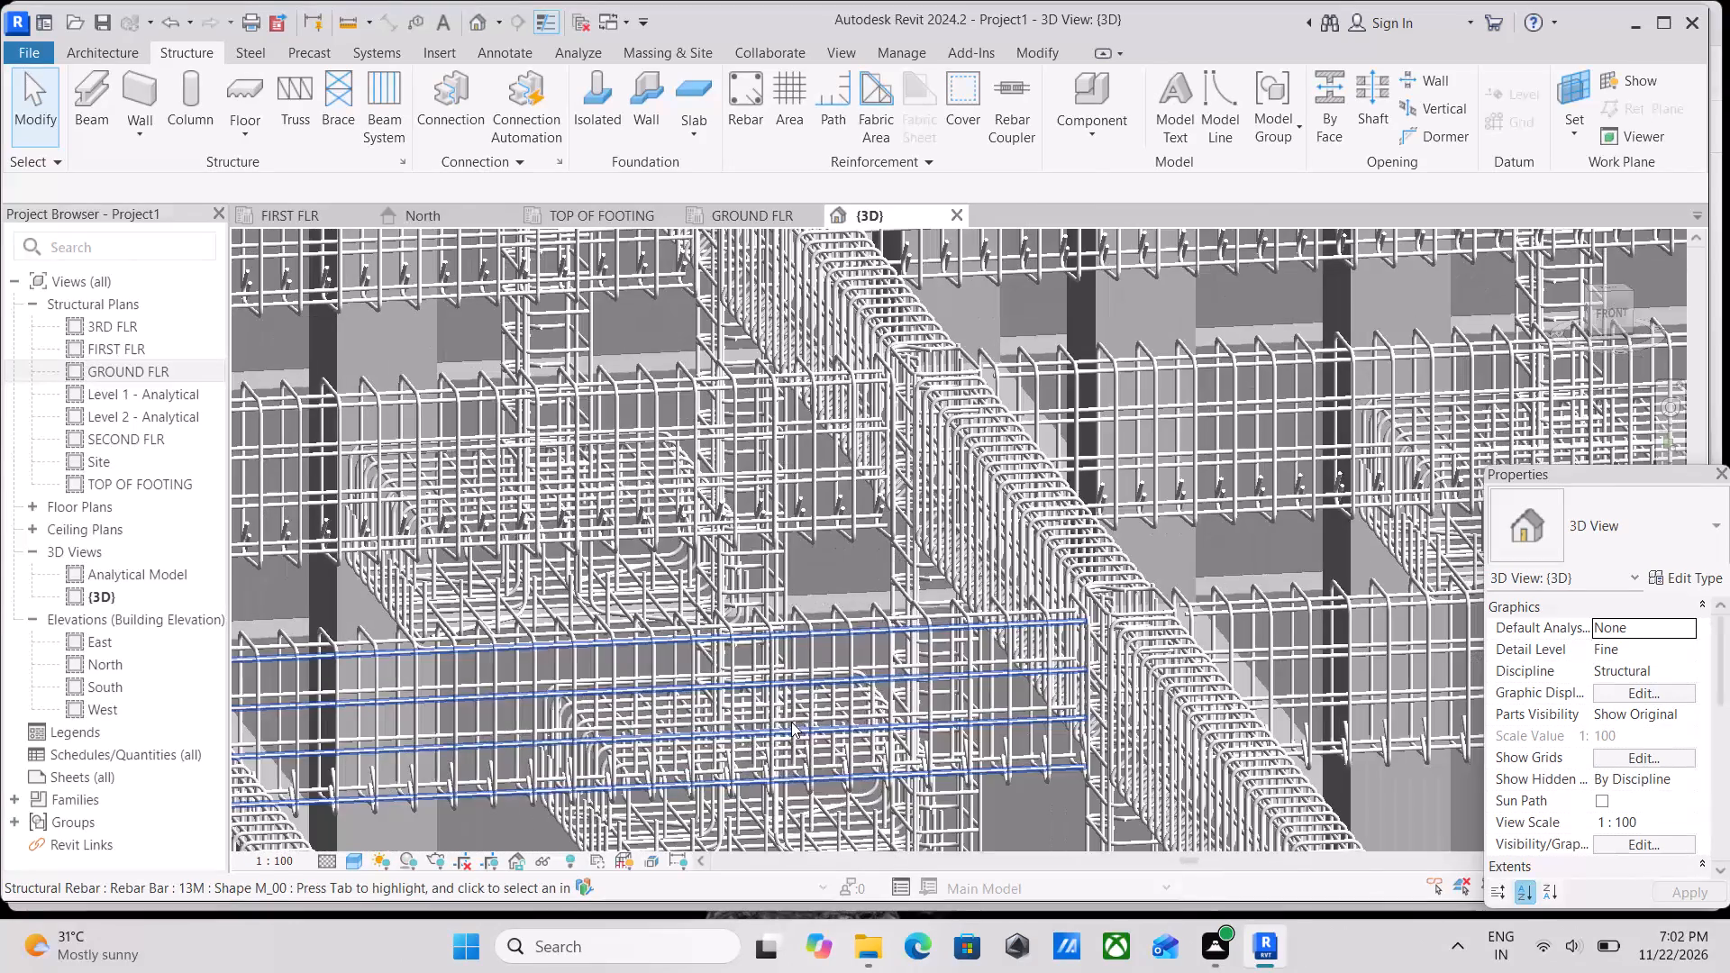
scroll(787, 658, down, 10)
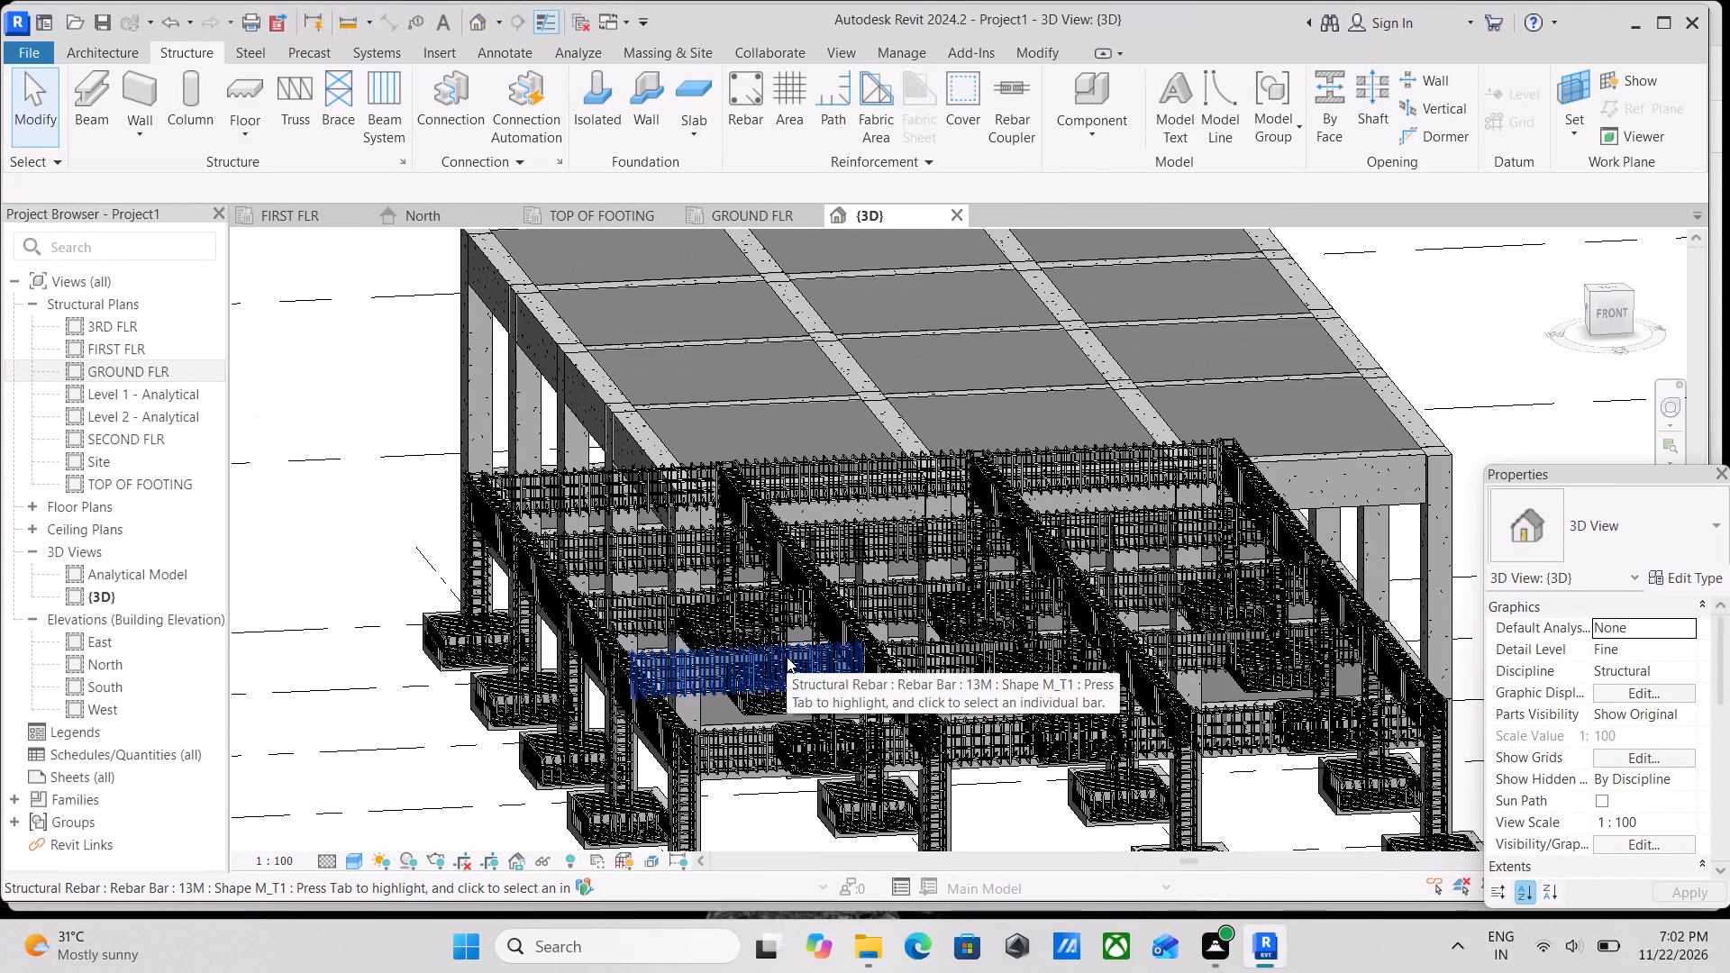
Select all instances of the 13M rebar in the 3D view and temporarily hide them.
click(787, 657)
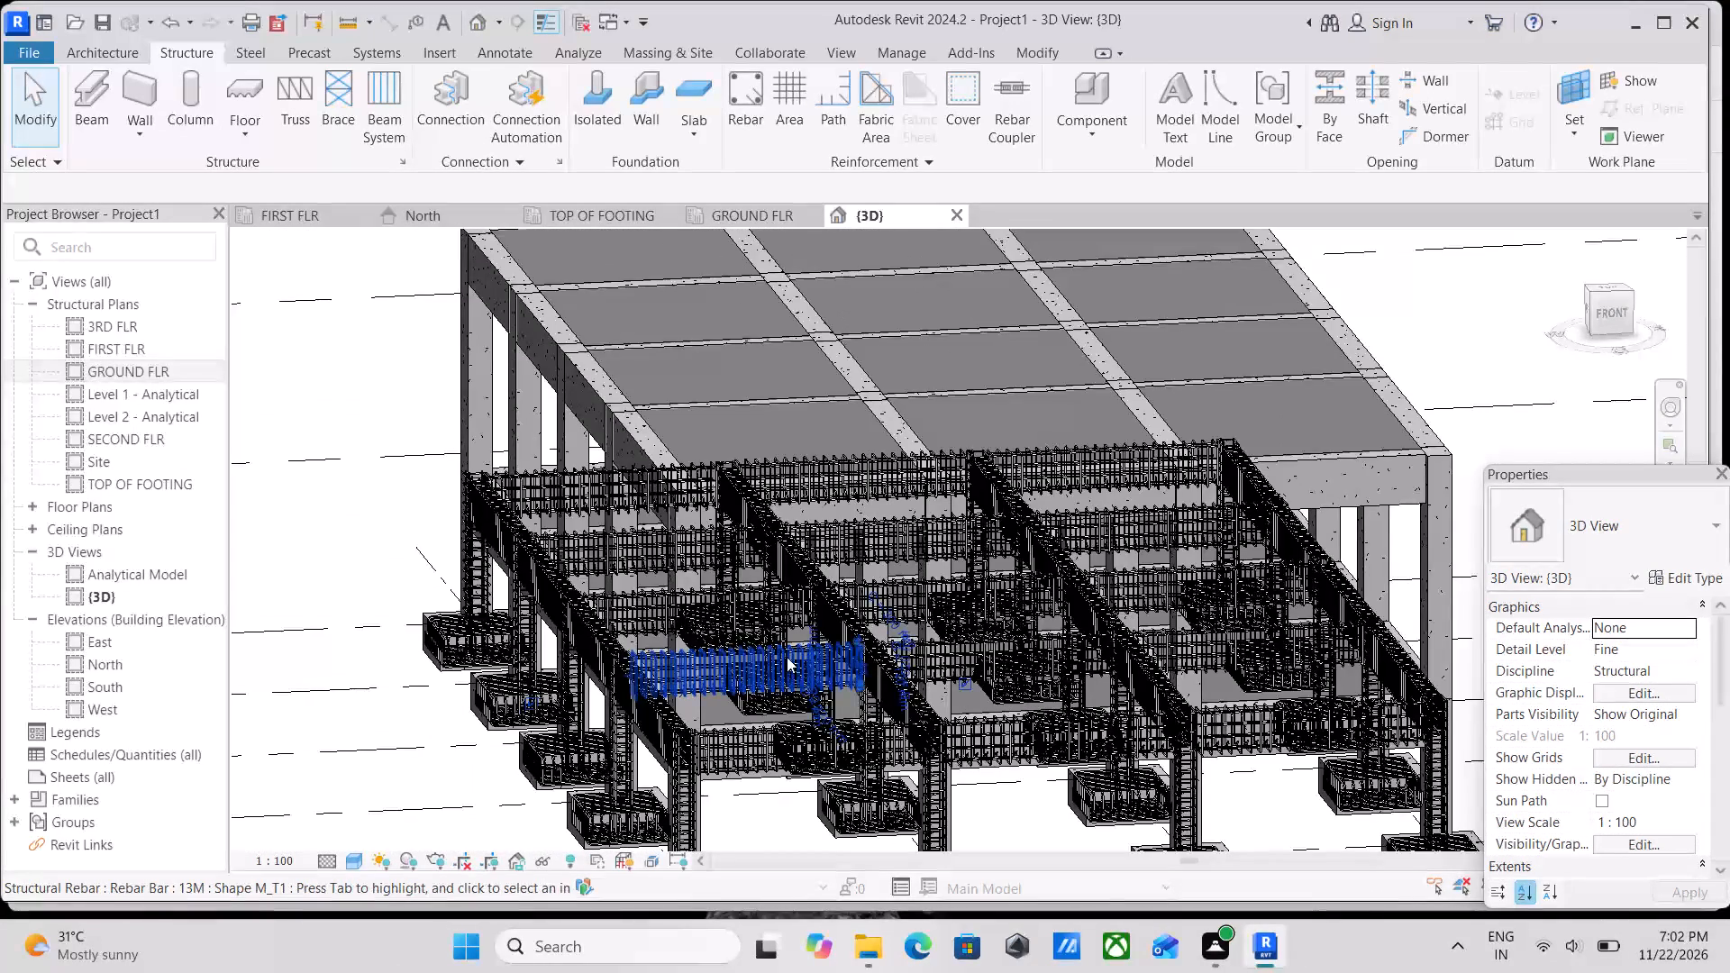
text(sa)
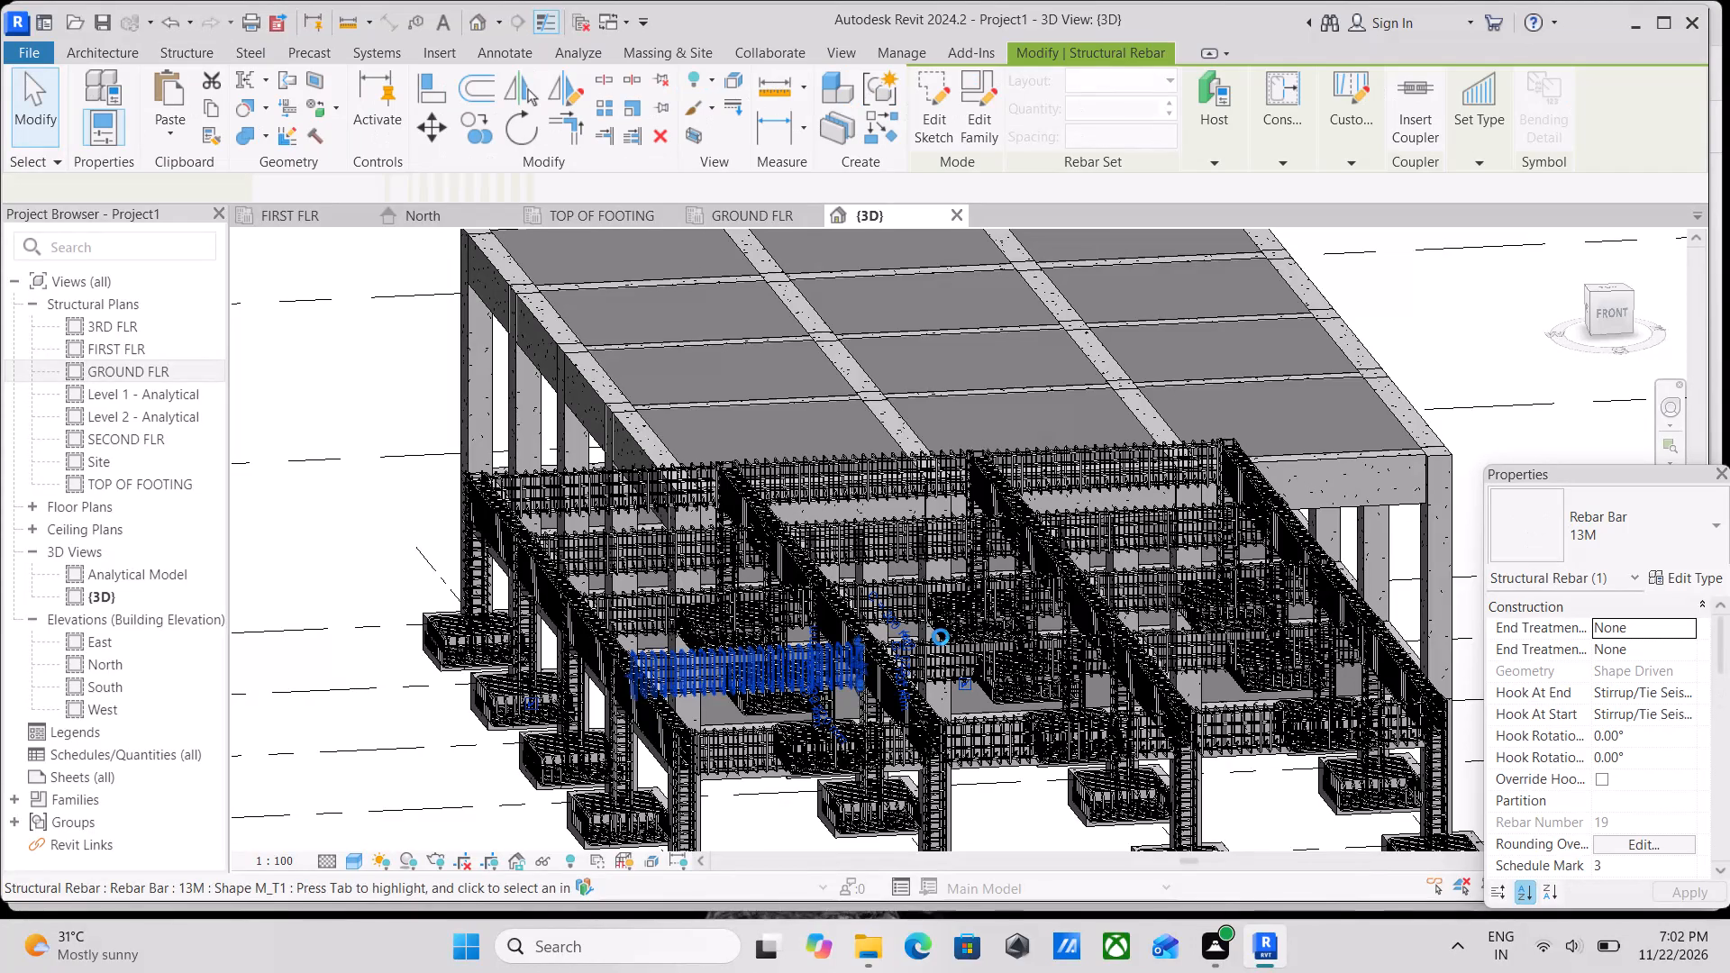
text(hh)
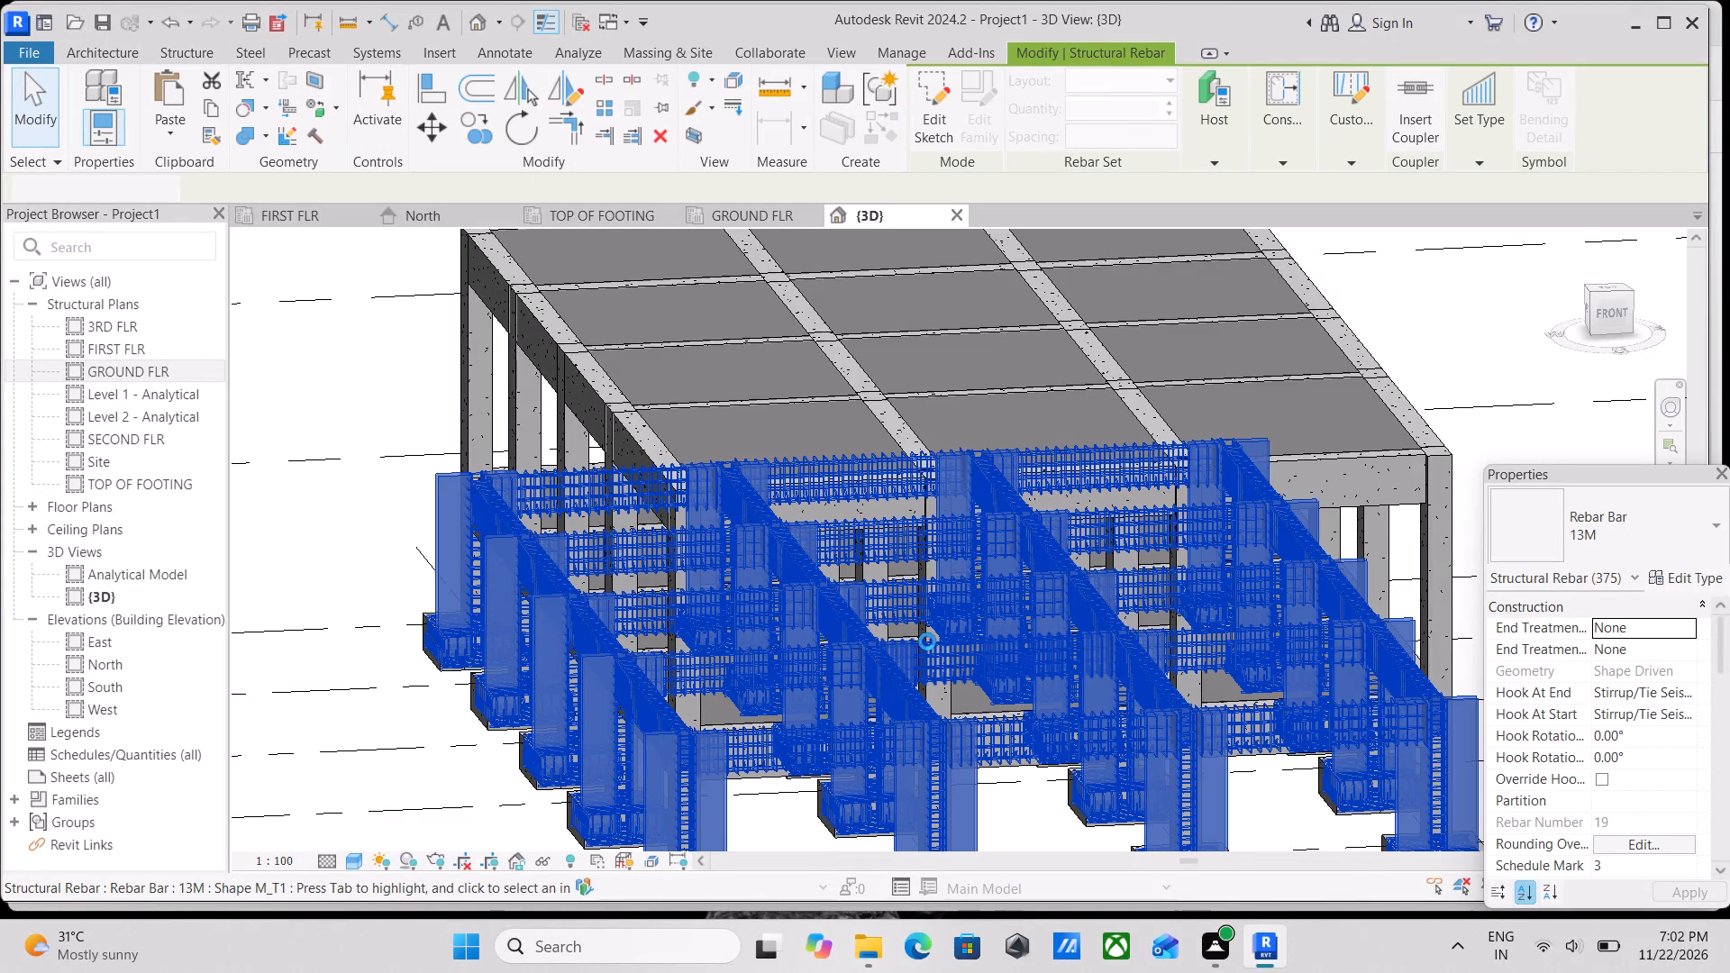
Inspect the slabs, beams, columns and footings of both storeys from the raised front 3D viewpoint without the rebar.
scroll(924, 642, down, 3)
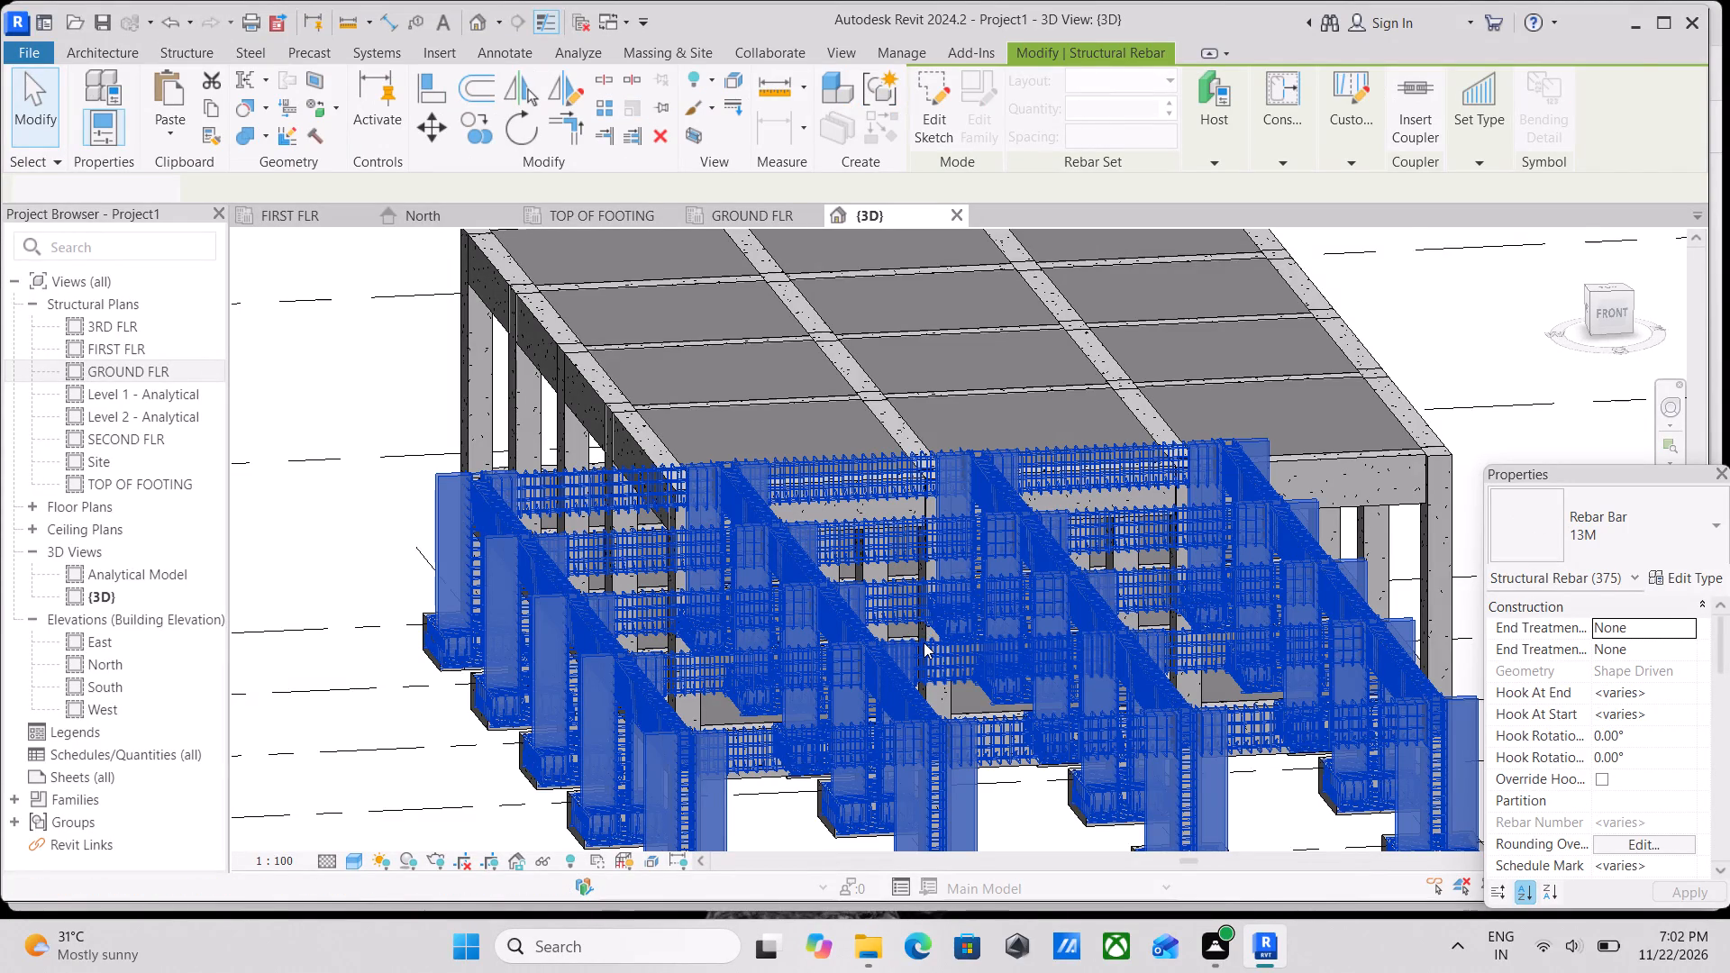
scroll(926, 632, up, 1)
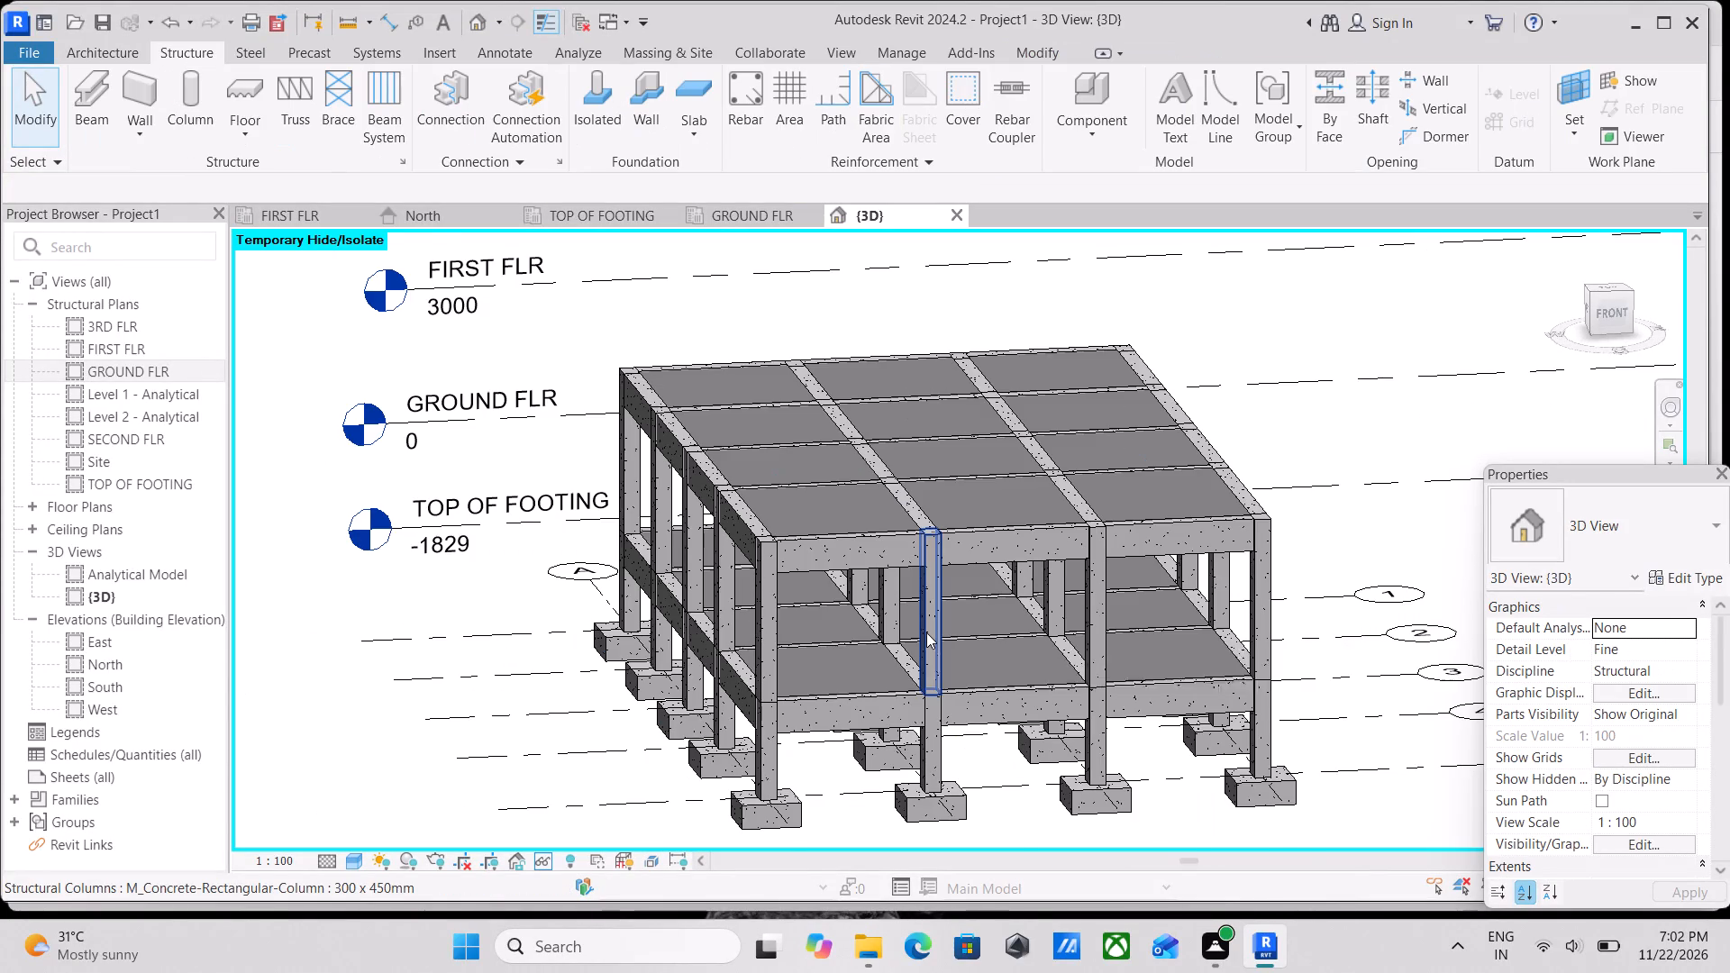
scroll(926, 632, up, 1)
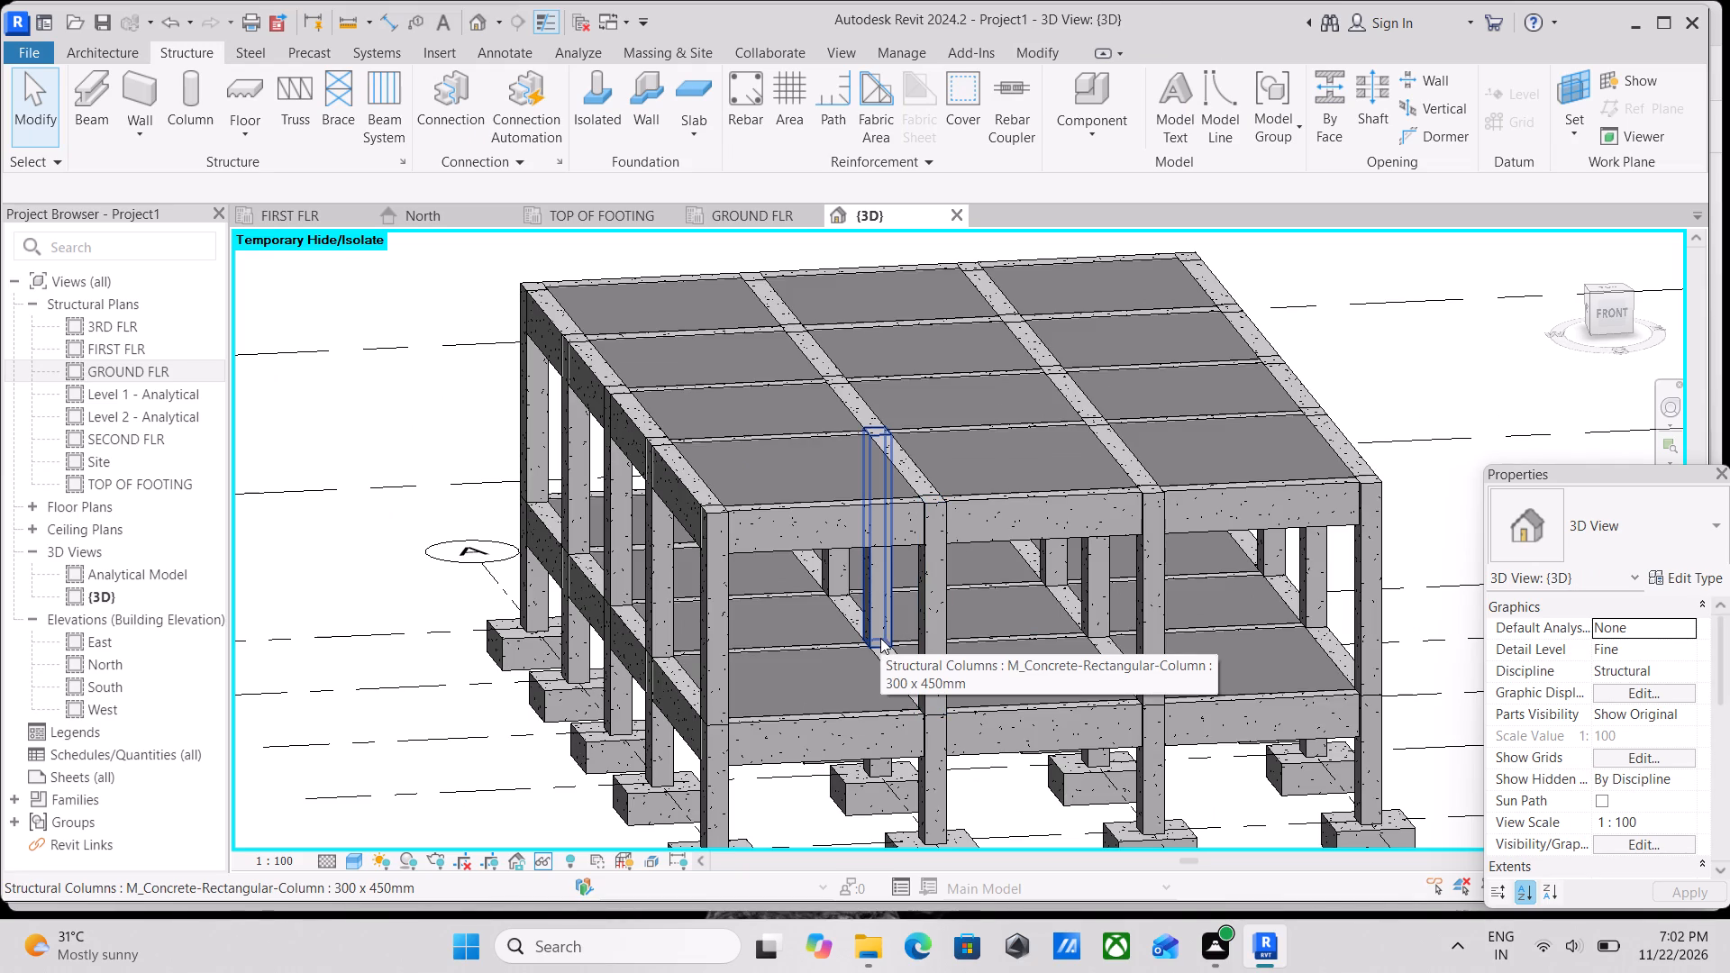
scroll(879, 641, down, 2)
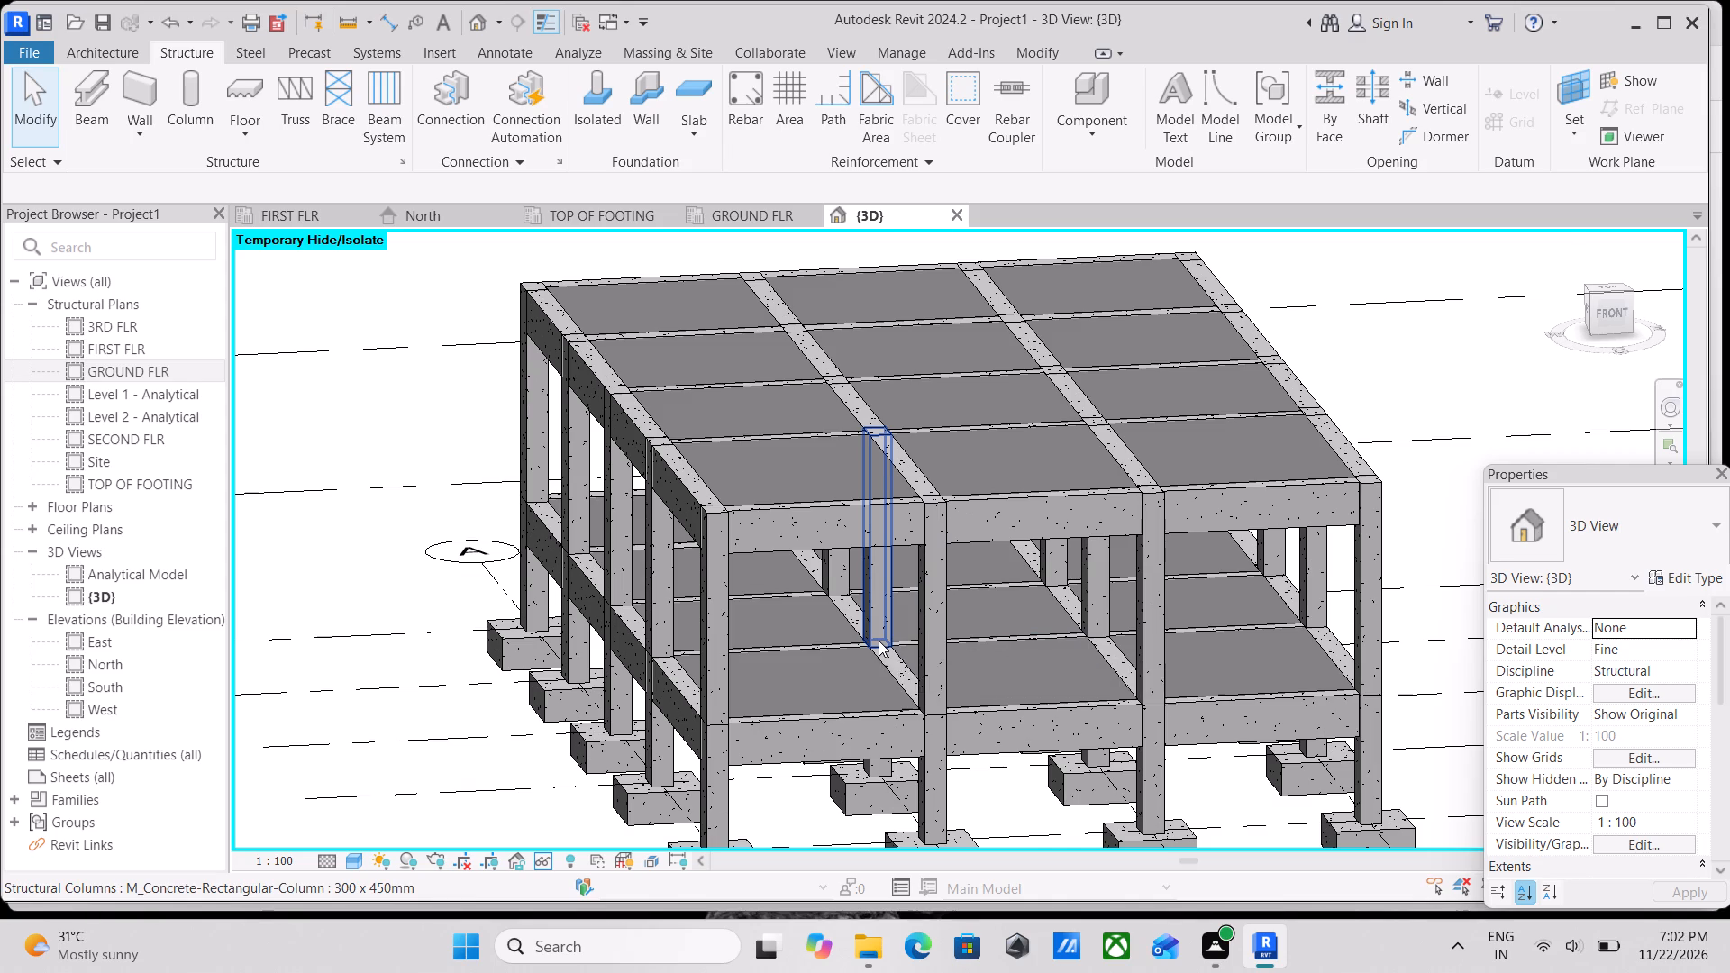
scroll(879, 641, up, 2)
scroll(1011, 640, down, 2)
middle_drag(994, 643, 956, 705)
scroll(955, 706, up, 1)
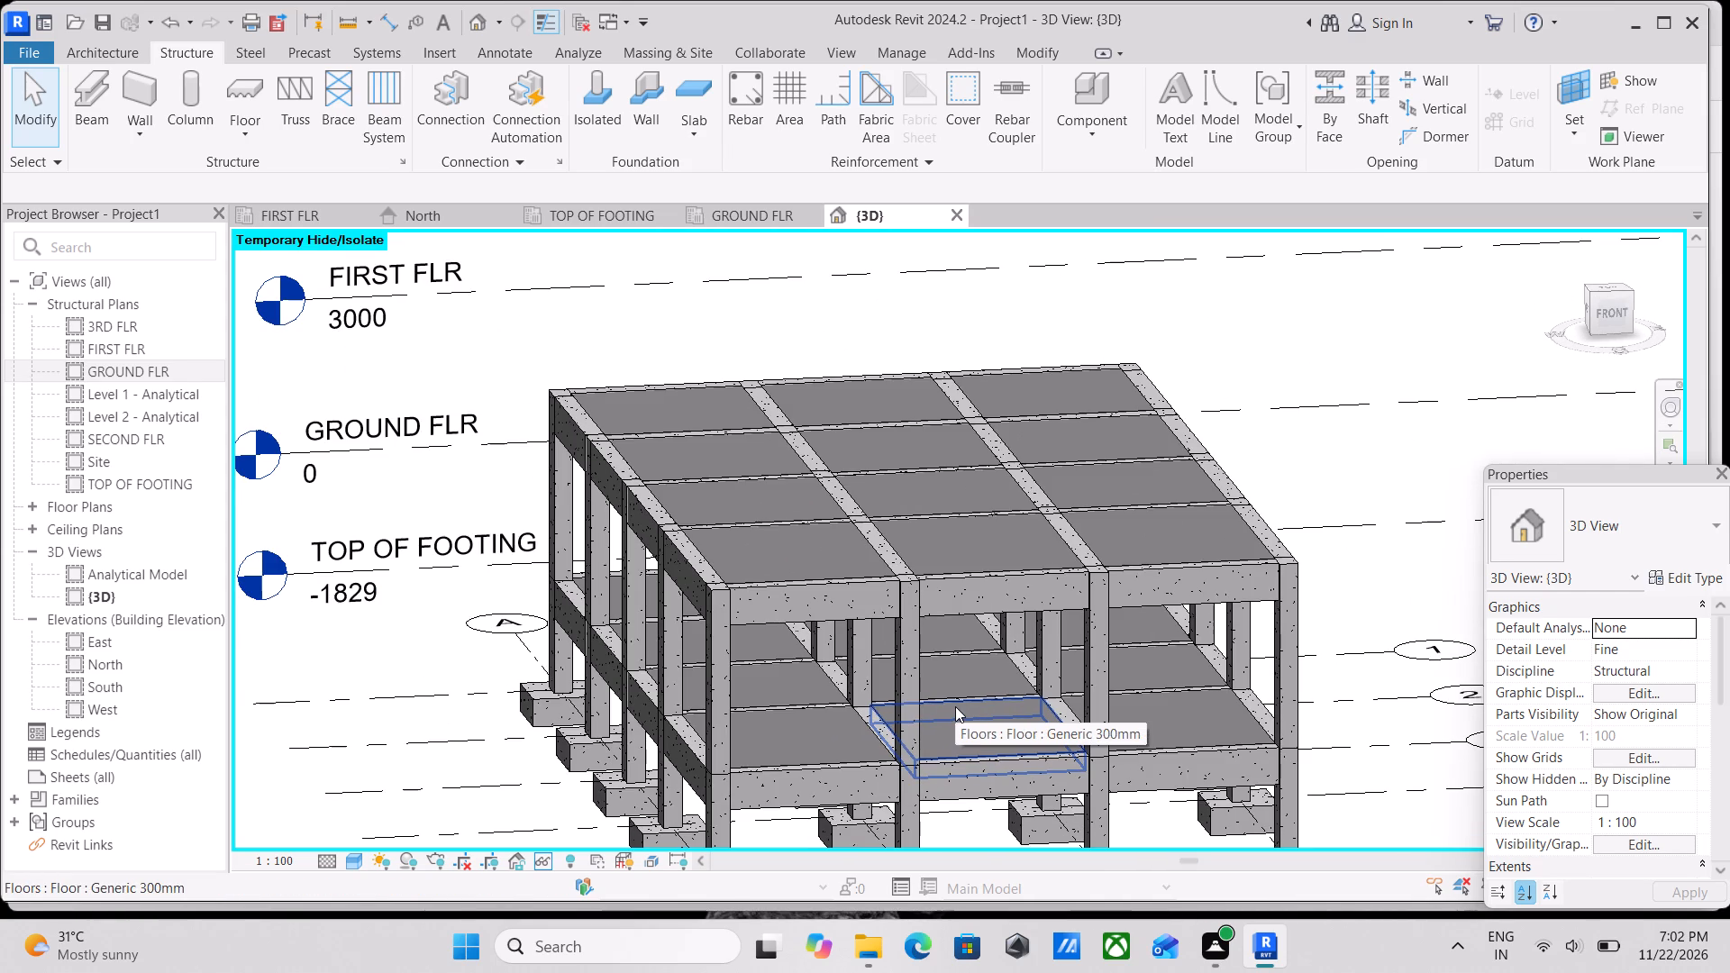
scroll(994, 676, down, 3)
scroll(991, 674, up, 1)
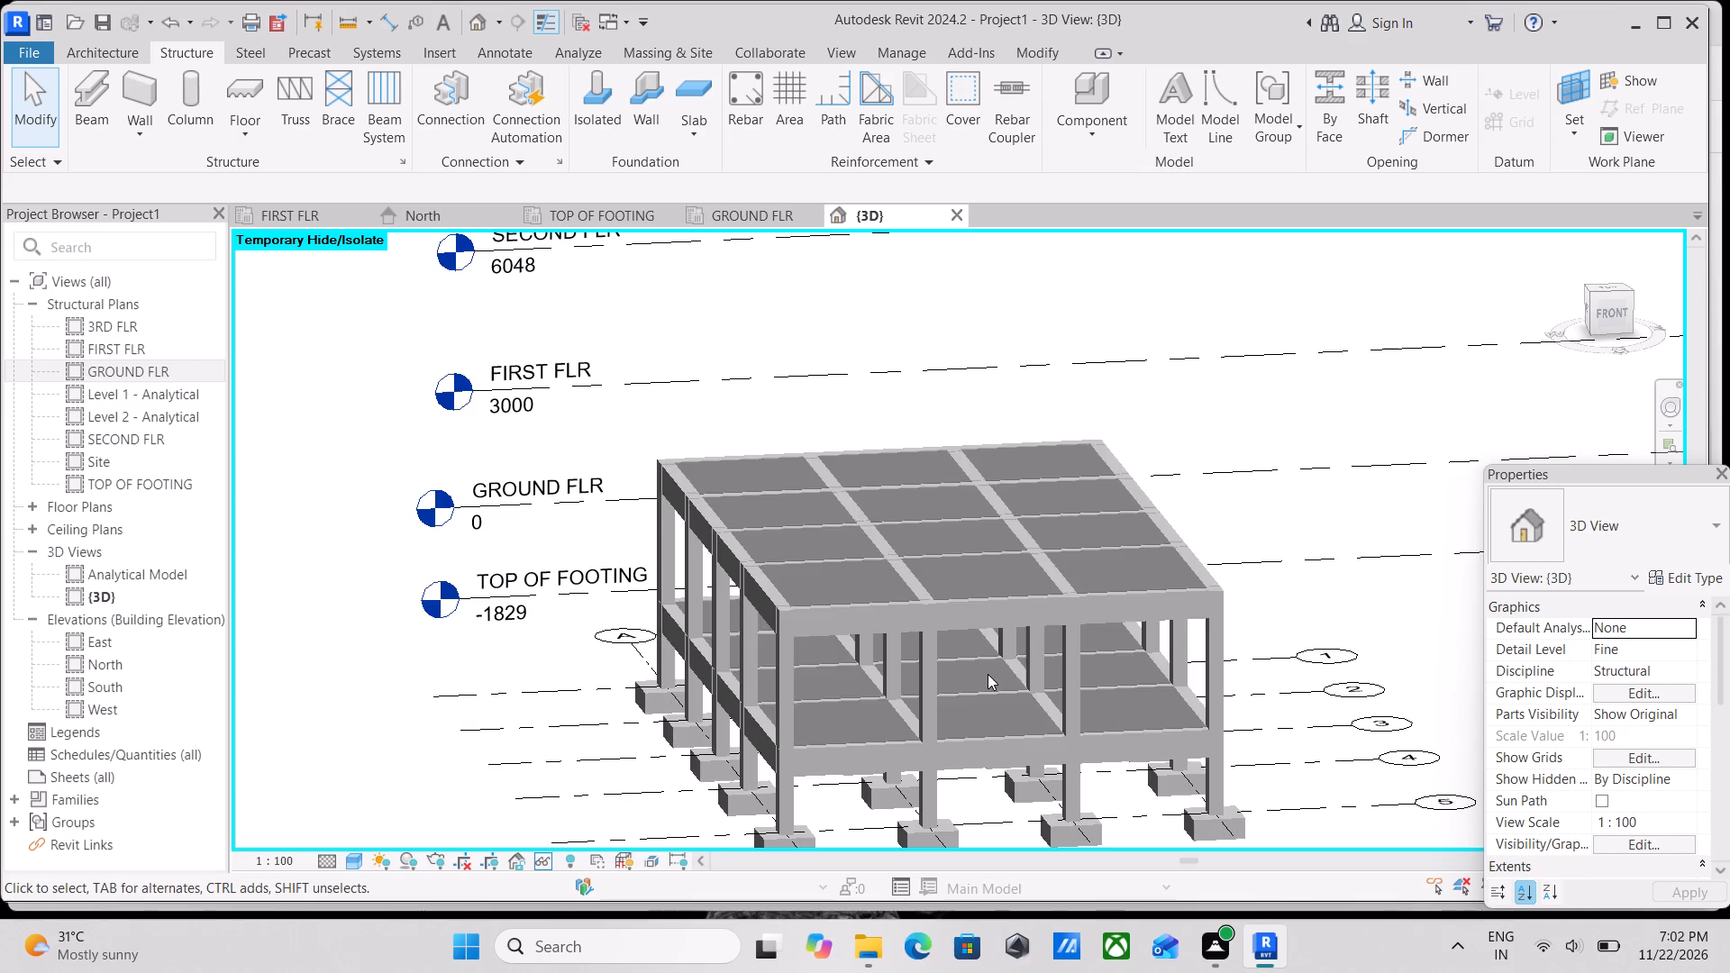
scroll(952, 685, up, 2)
scroll(948, 616, down, 3)
middle_drag(895, 625, 954, 652)
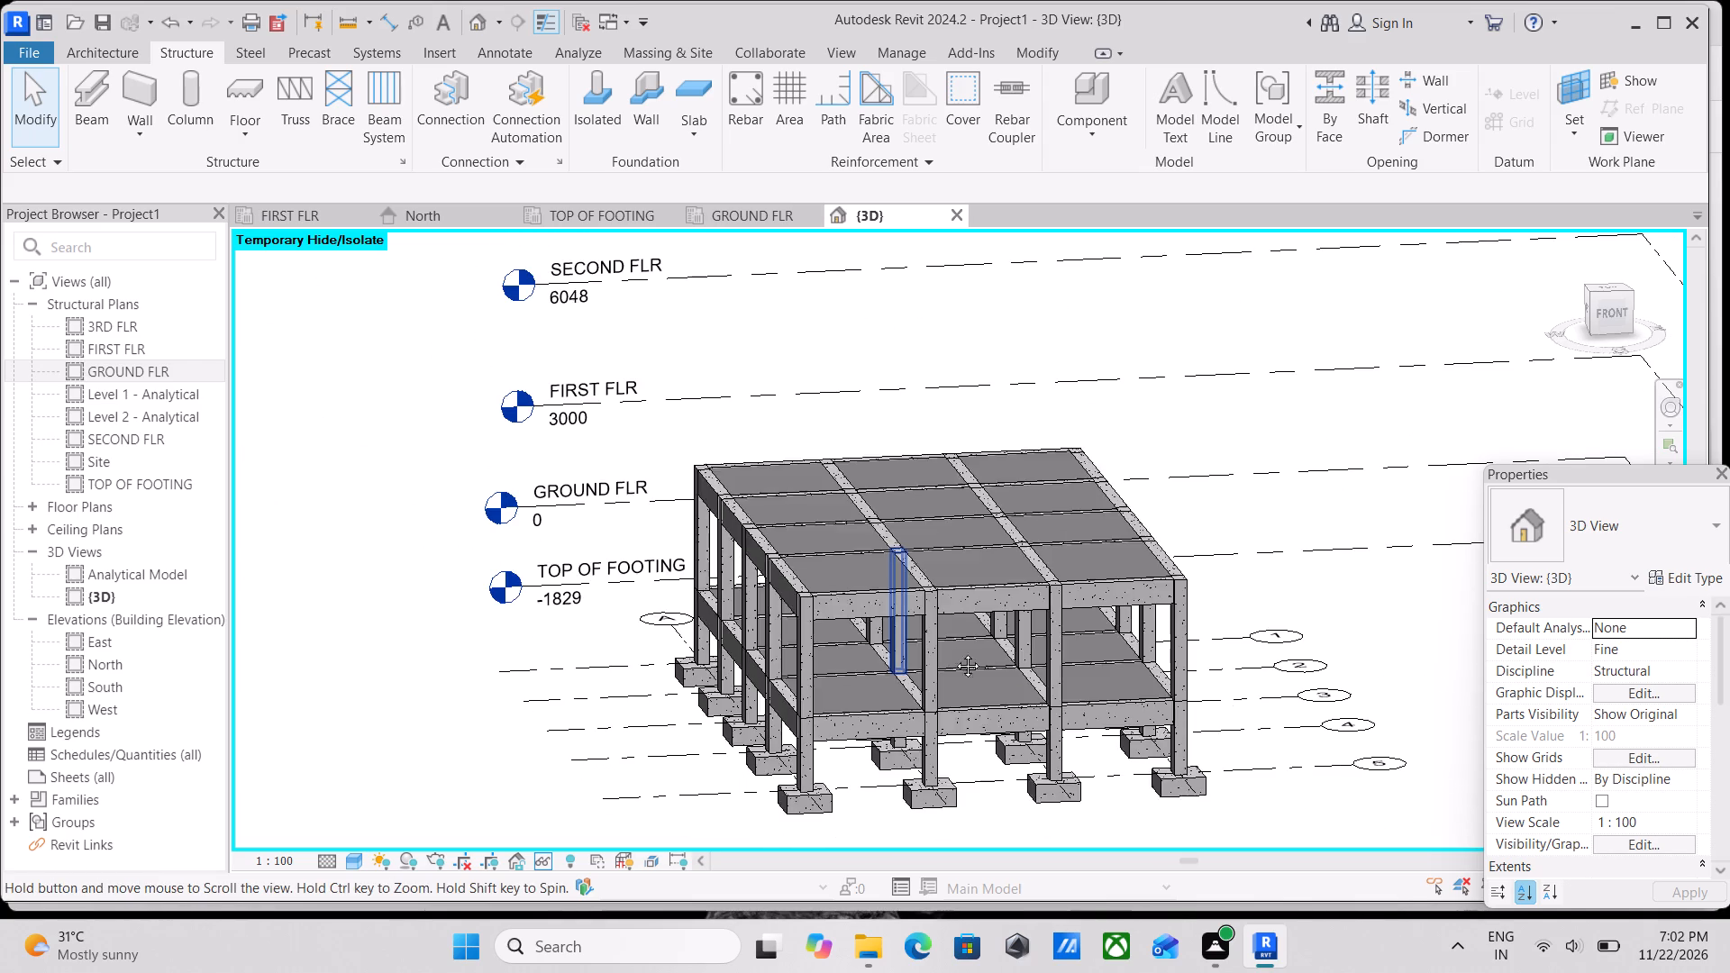
middle_drag(954, 652, 1009, 674)
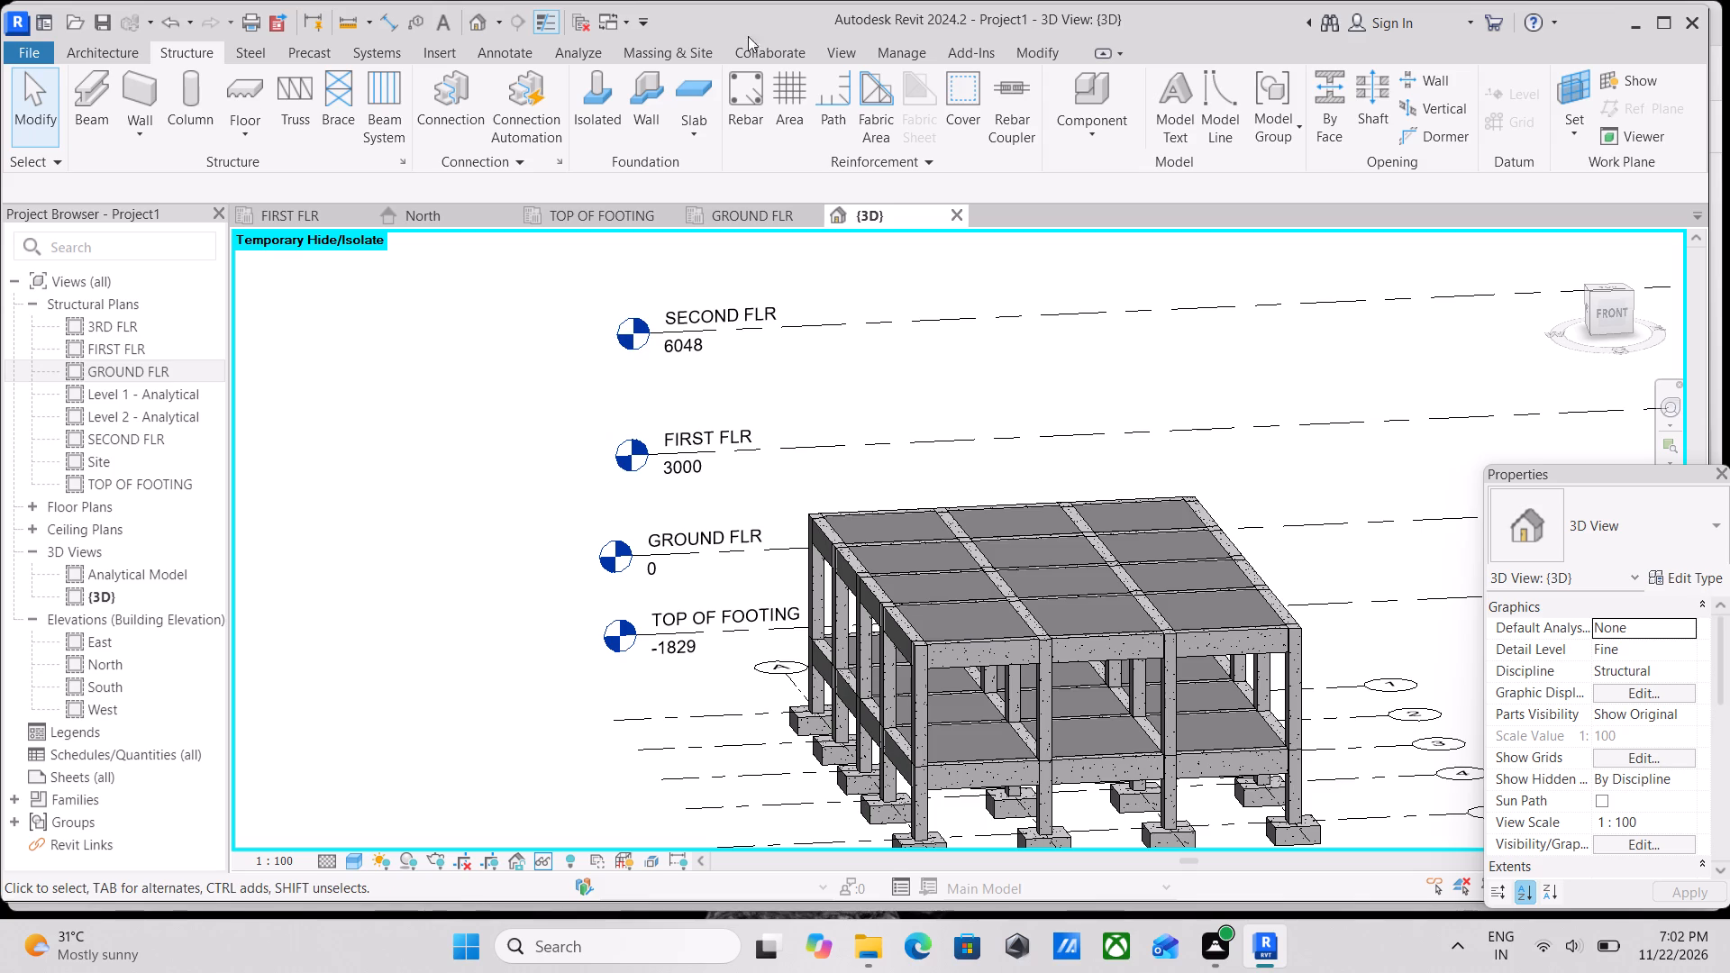
Examine the column ties, vertical bars and footing reinforcement in the TOP OF FOOTING plan.
click(584, 206)
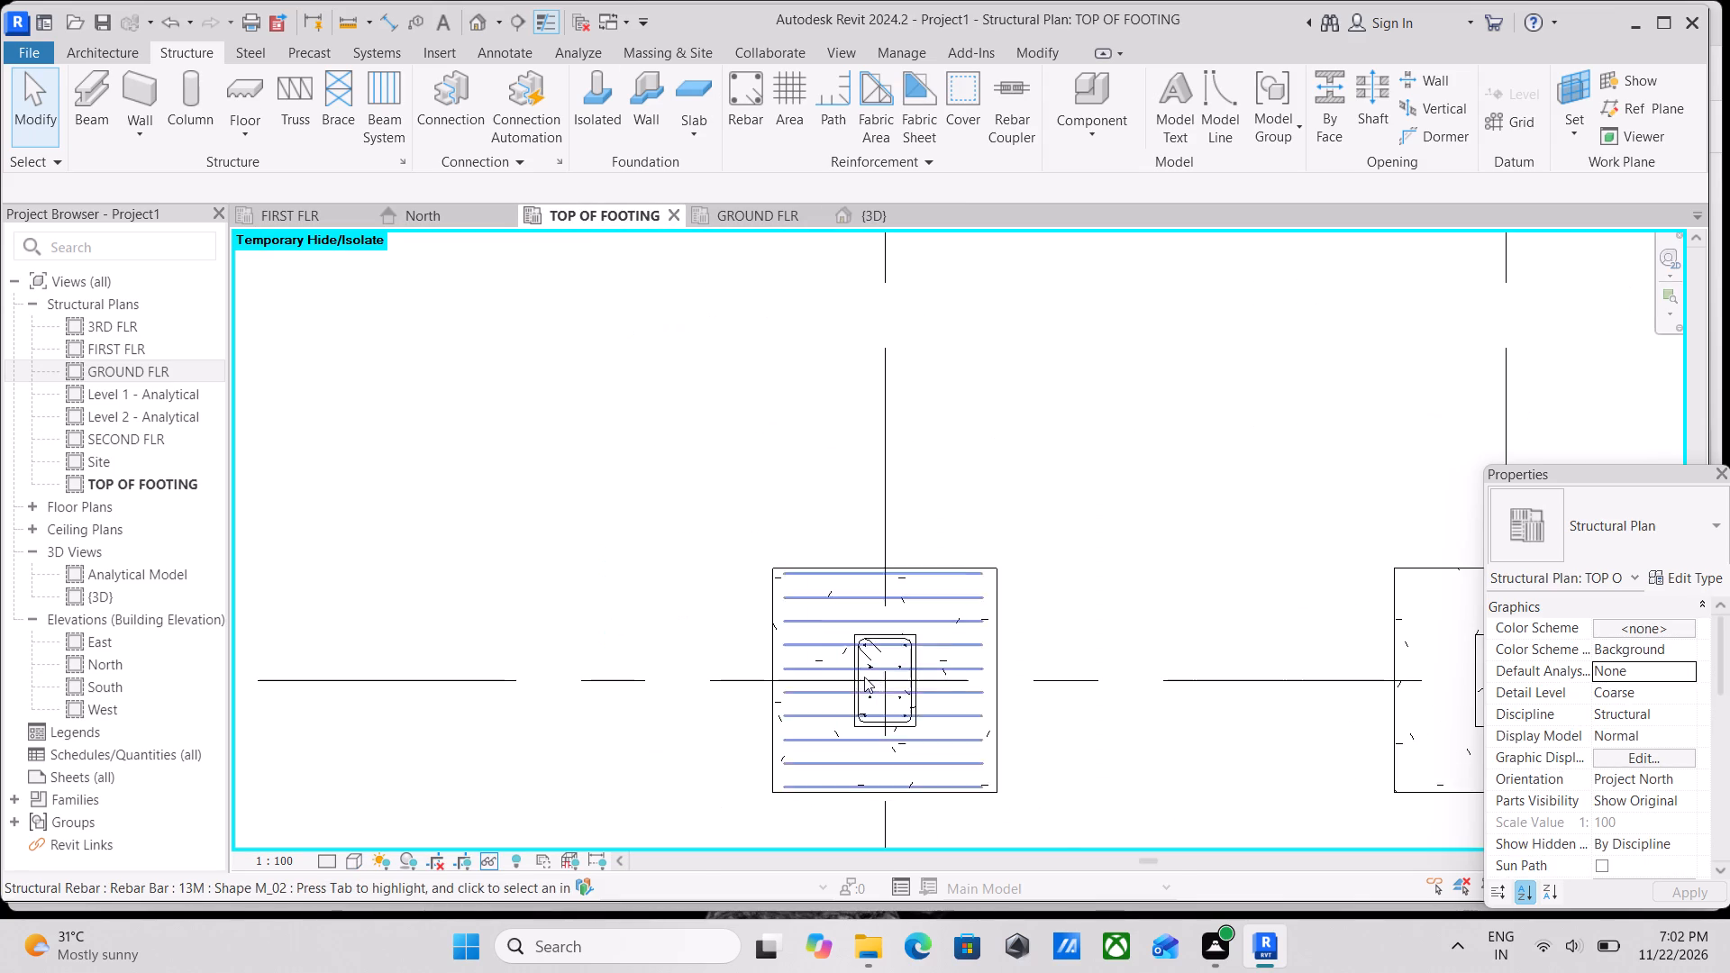
scroll(864, 677, up, 3)
scroll(864, 664, down, 6)
scroll(908, 706, up, 7)
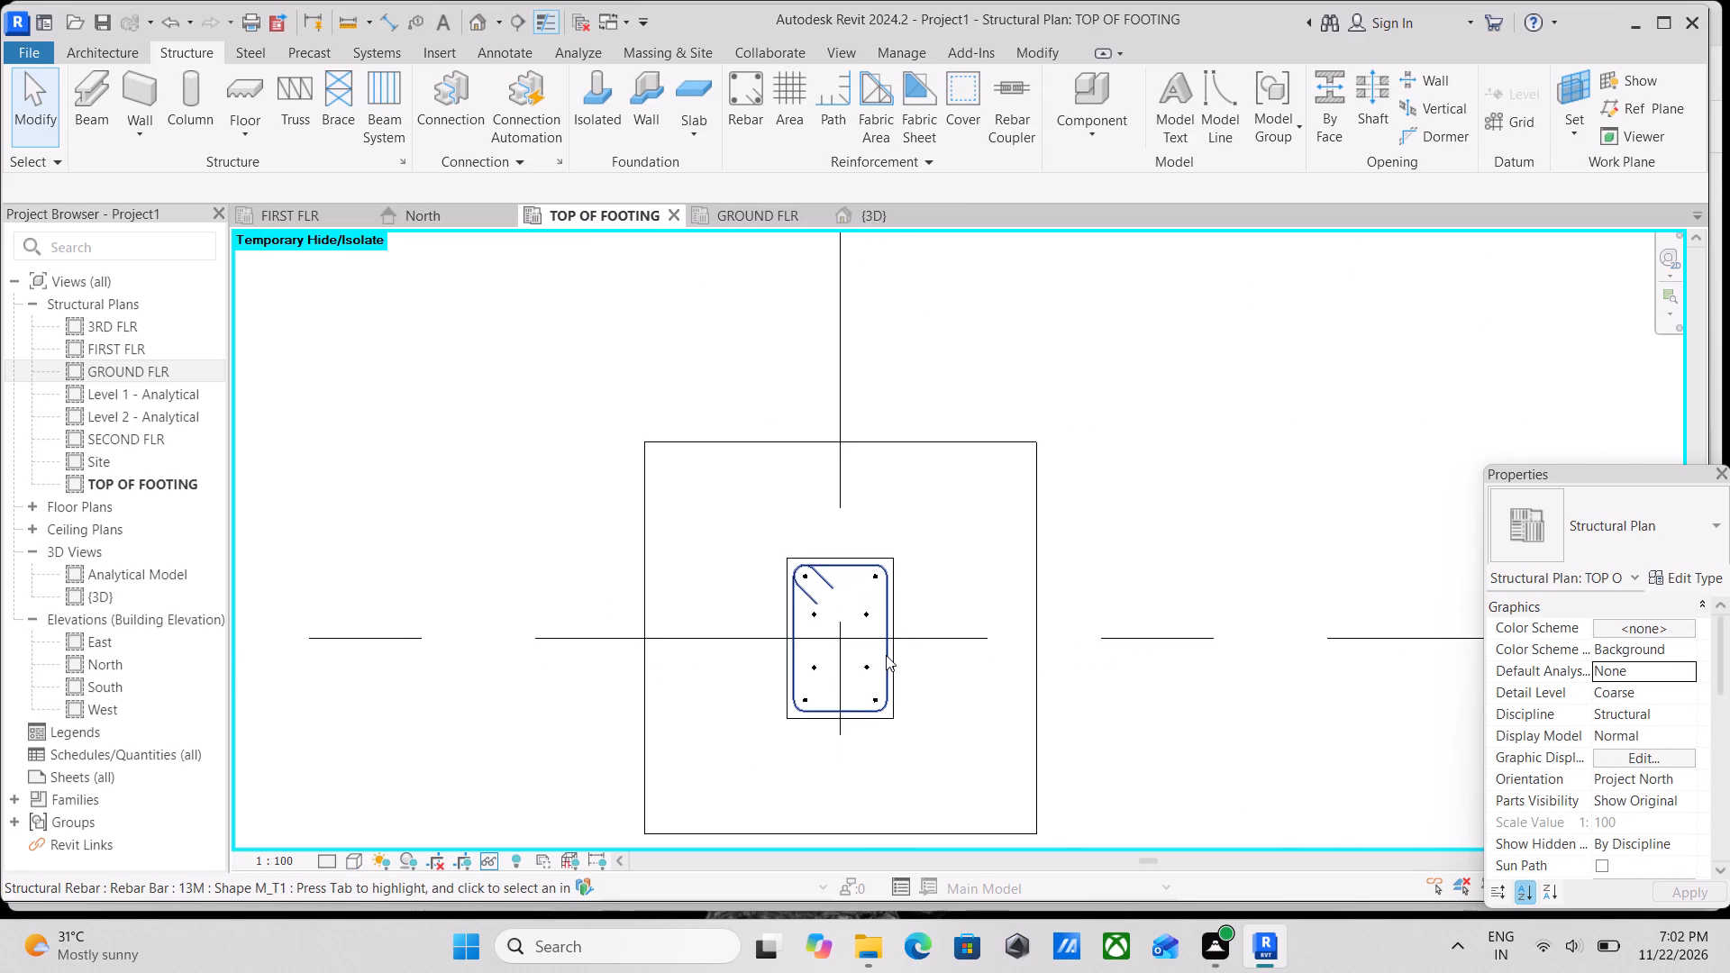
scroll(886, 652, up, 4)
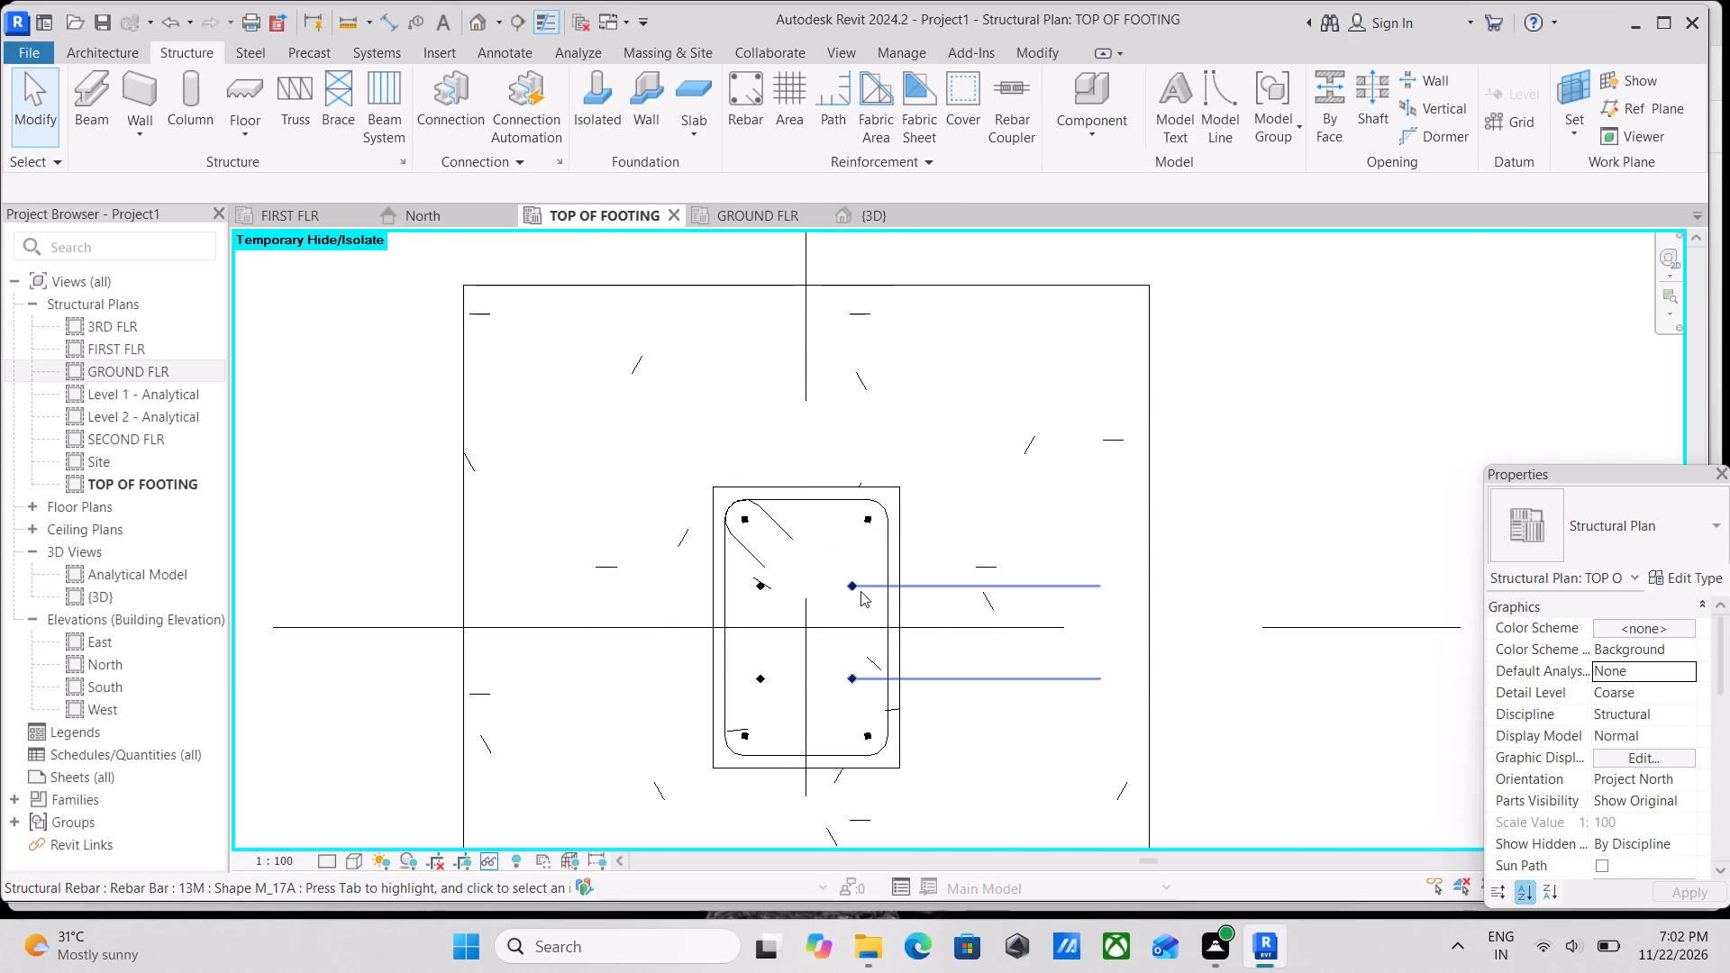
scroll(860, 553, down, 7)
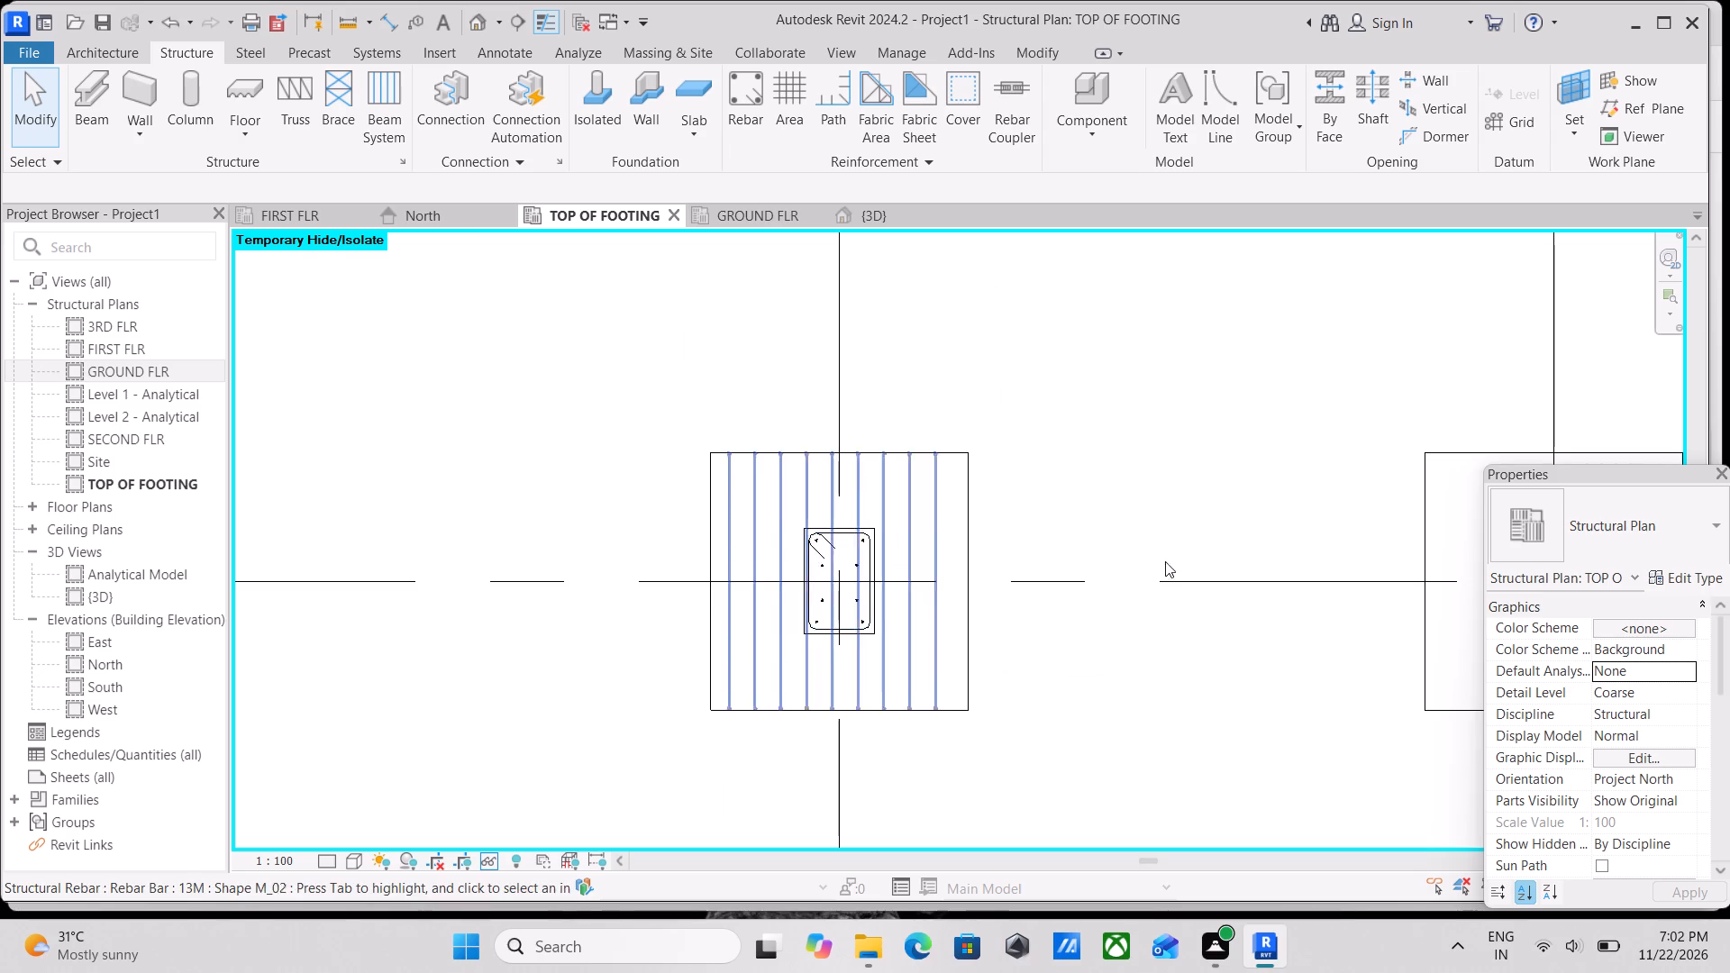
scroll(1215, 559, down, 2)
middle_drag(1205, 559, 1206, 600)
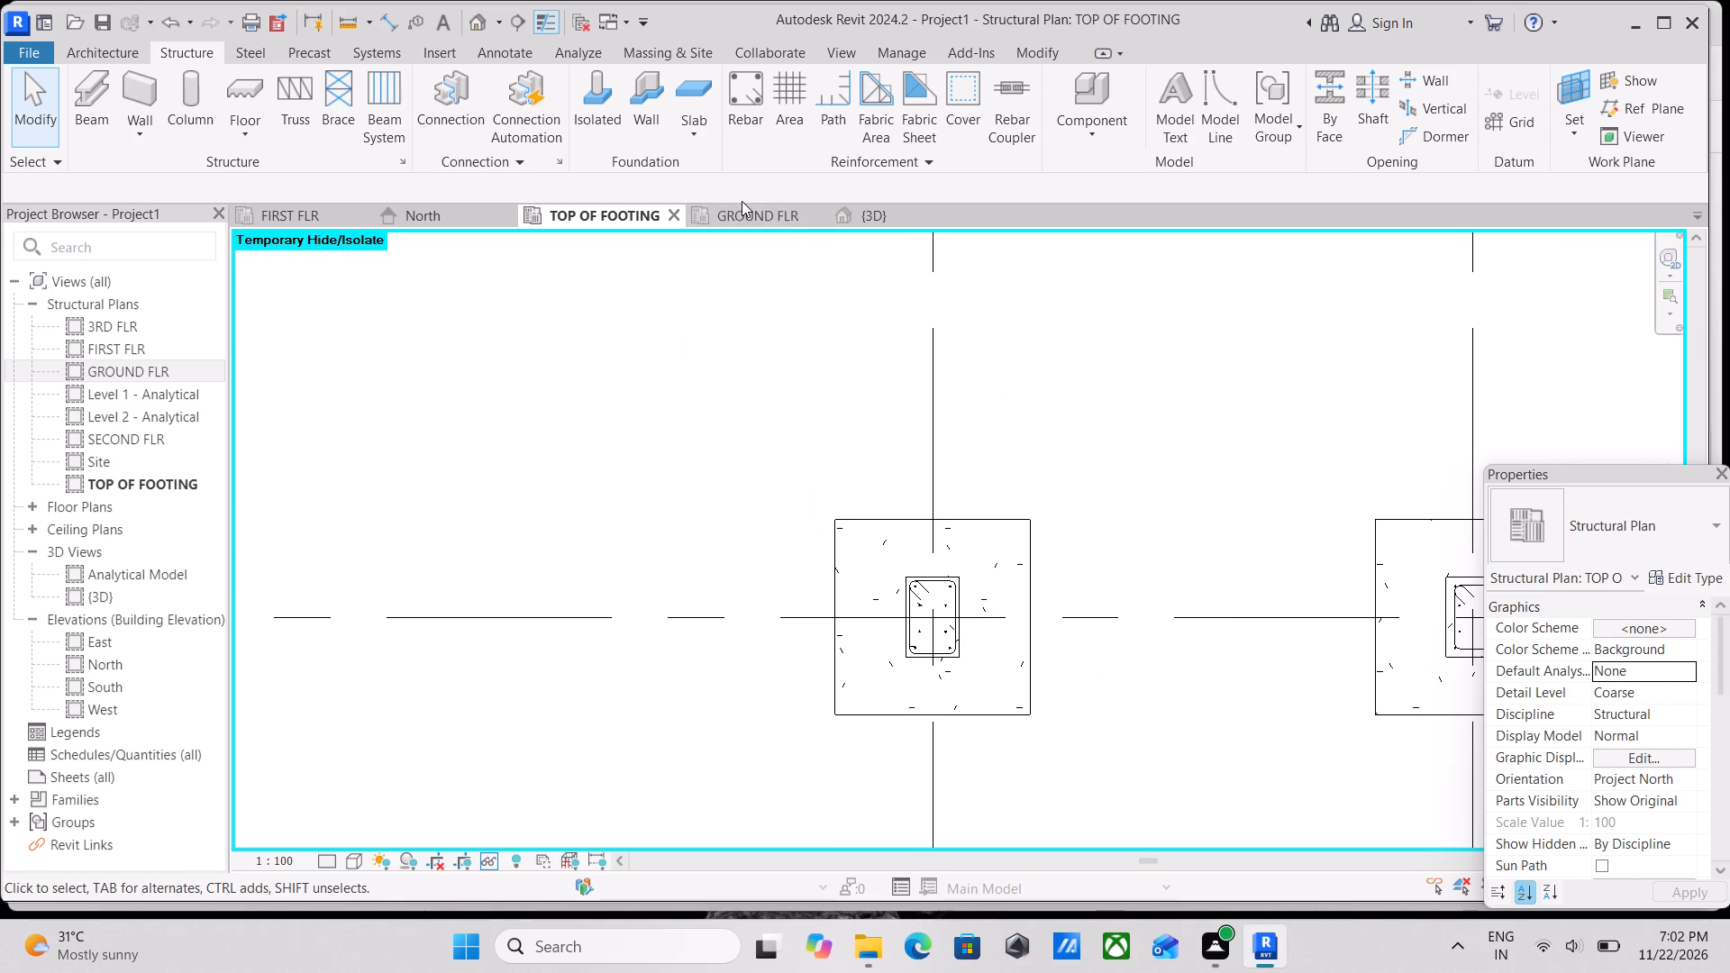
In the FIRST FLR plan, draw a short horizontal building section through the 300 x 450 mm column at grids A and 1.
click(338, 214)
scroll(897, 496, up, 3)
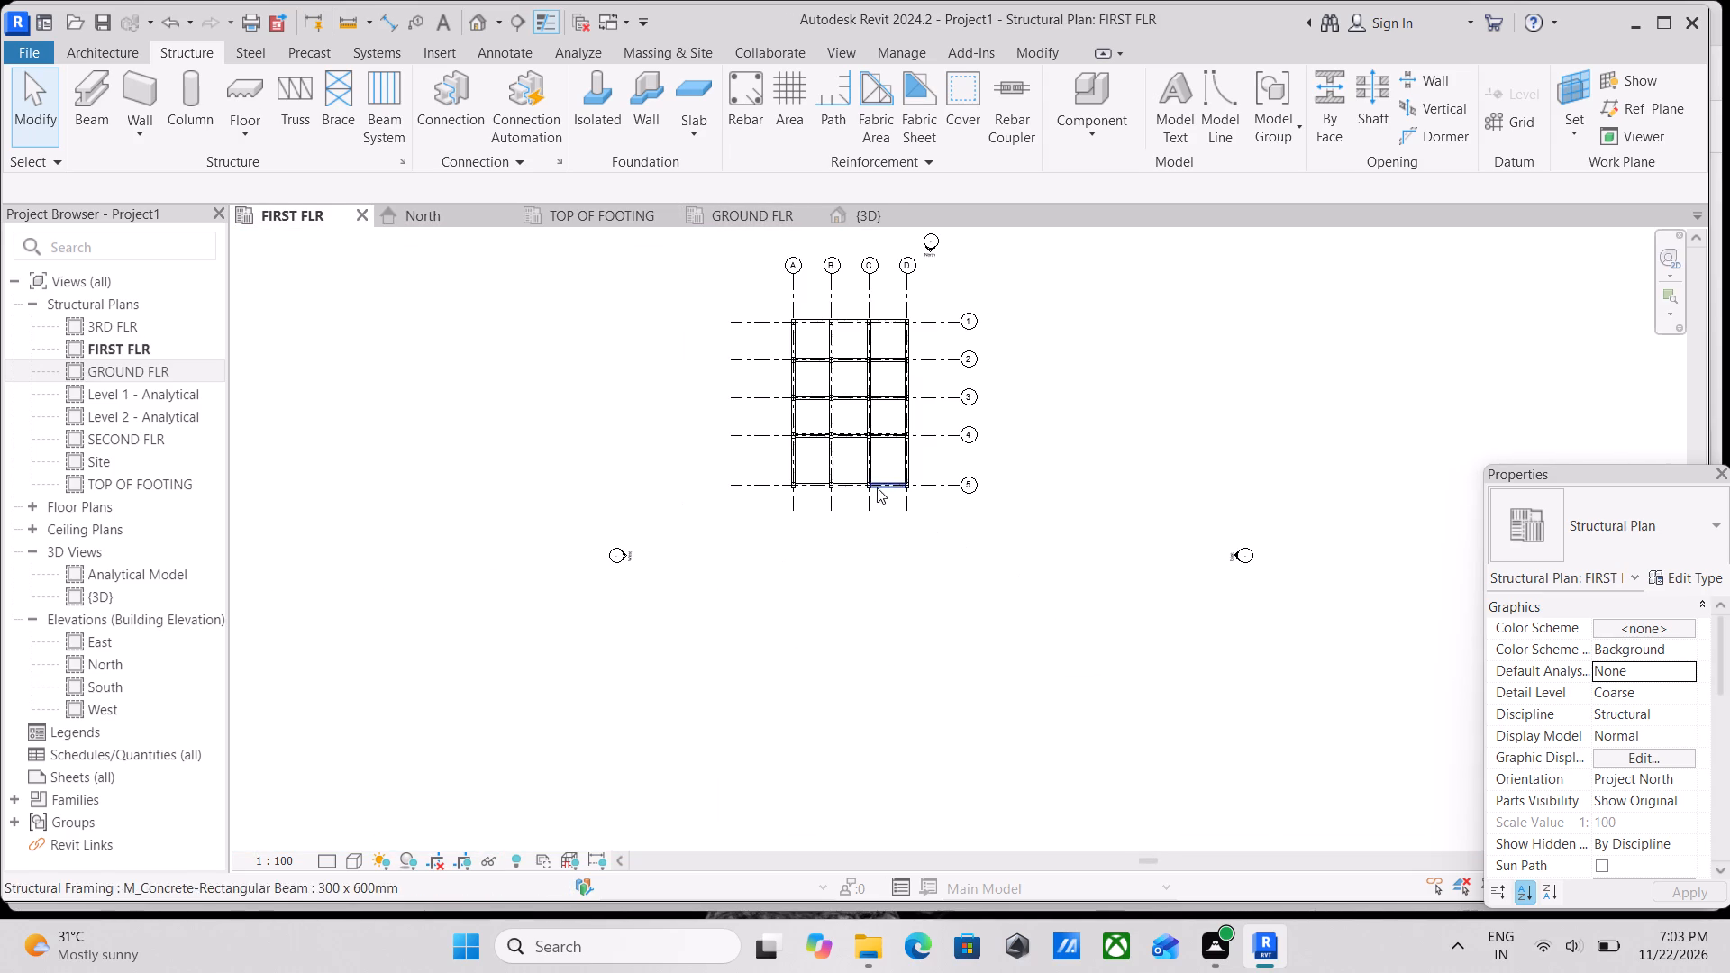
scroll(877, 487, up, 1)
scroll(826, 425, up, 3)
middle_drag(825, 424, 919, 742)
scroll(809, 589, up, 2)
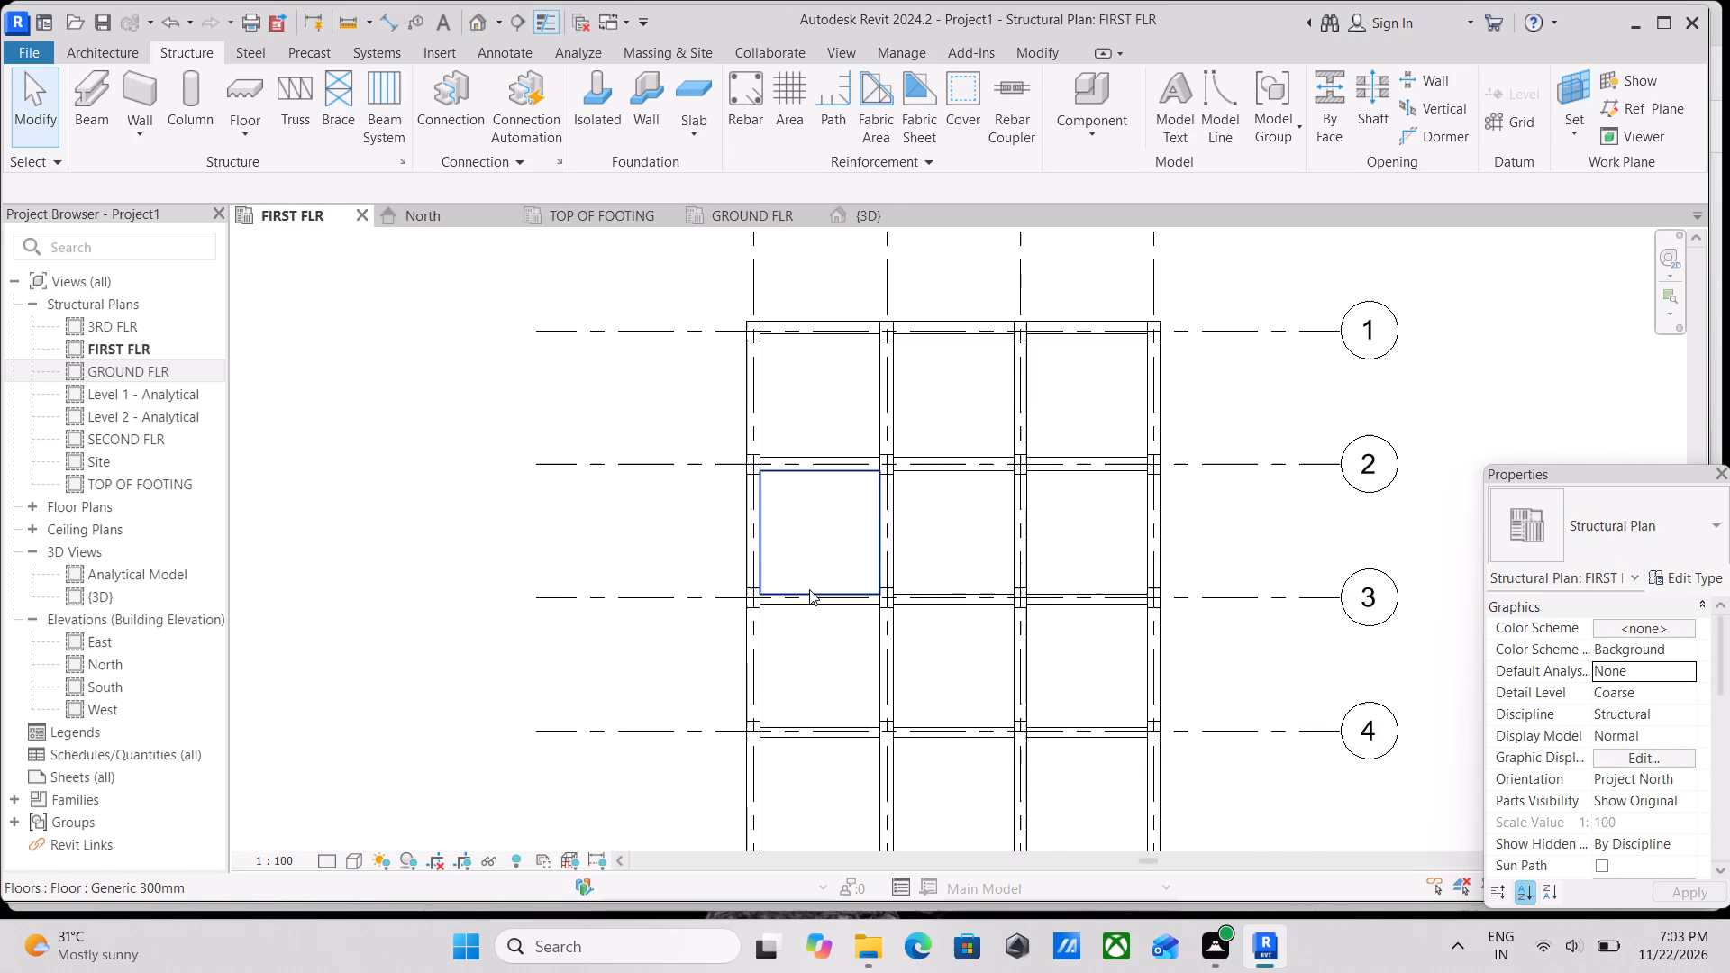
scroll(809, 589, up, 3)
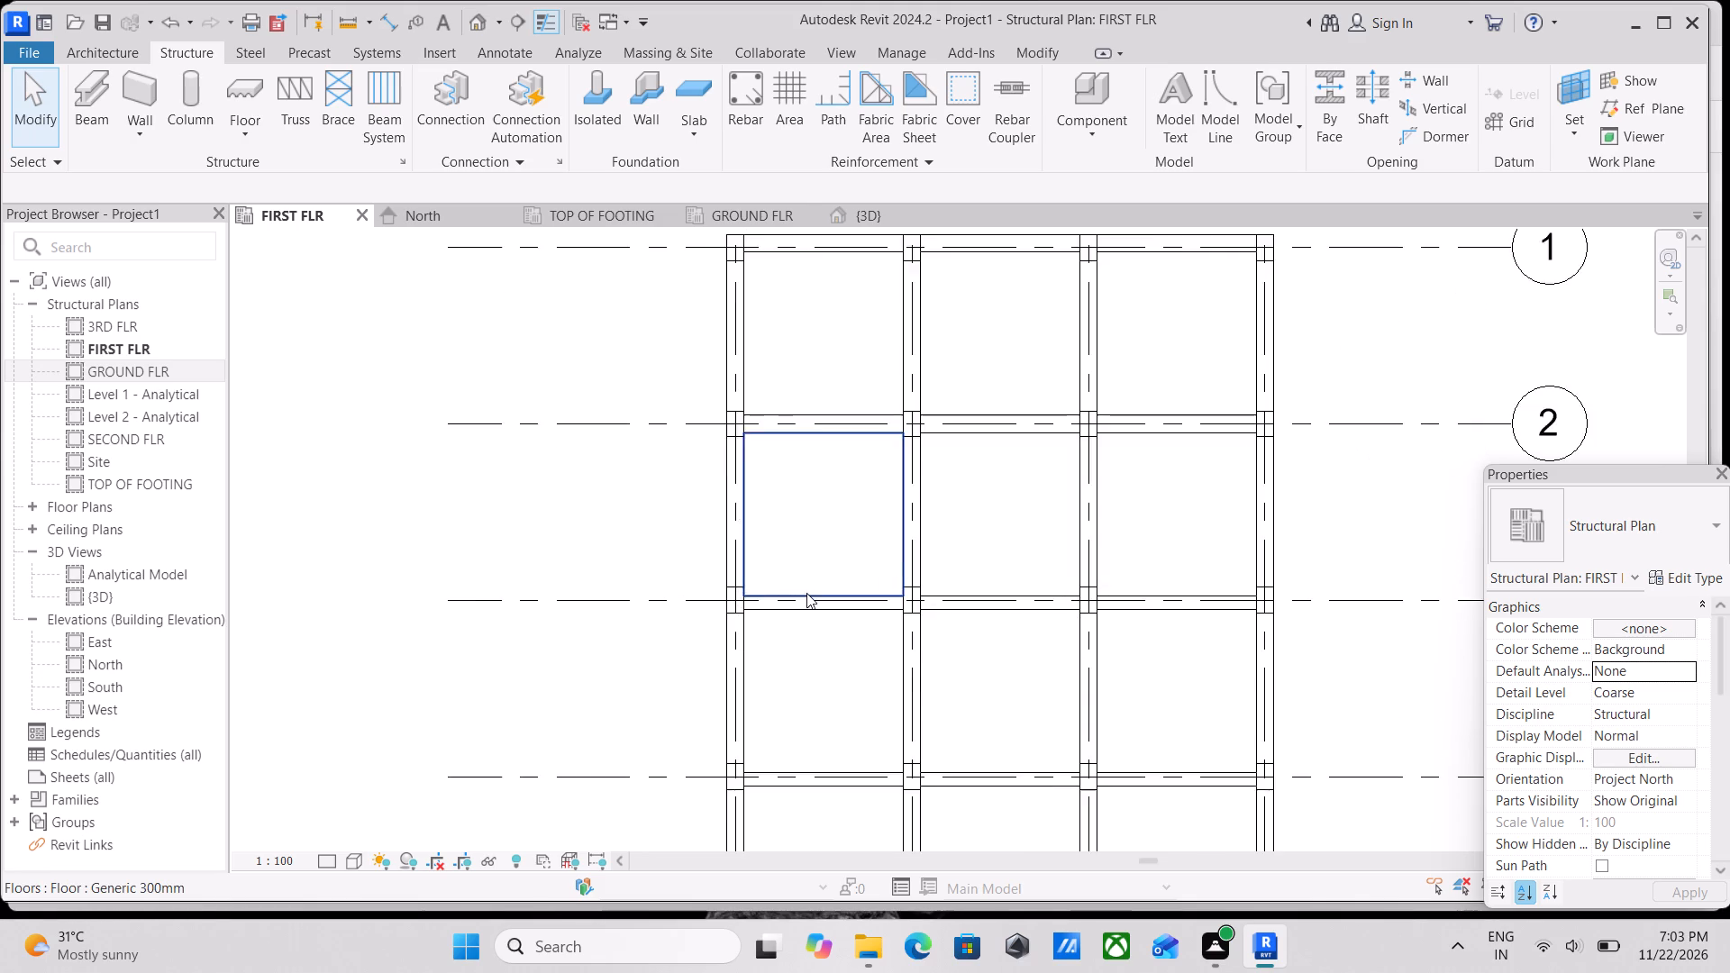
scroll(806, 593, up, 1)
scroll(806, 593, down, 3)
middle_drag(809, 596, 876, 729)
scroll(805, 415, up, 10)
middle_drag(850, 472, 857, 532)
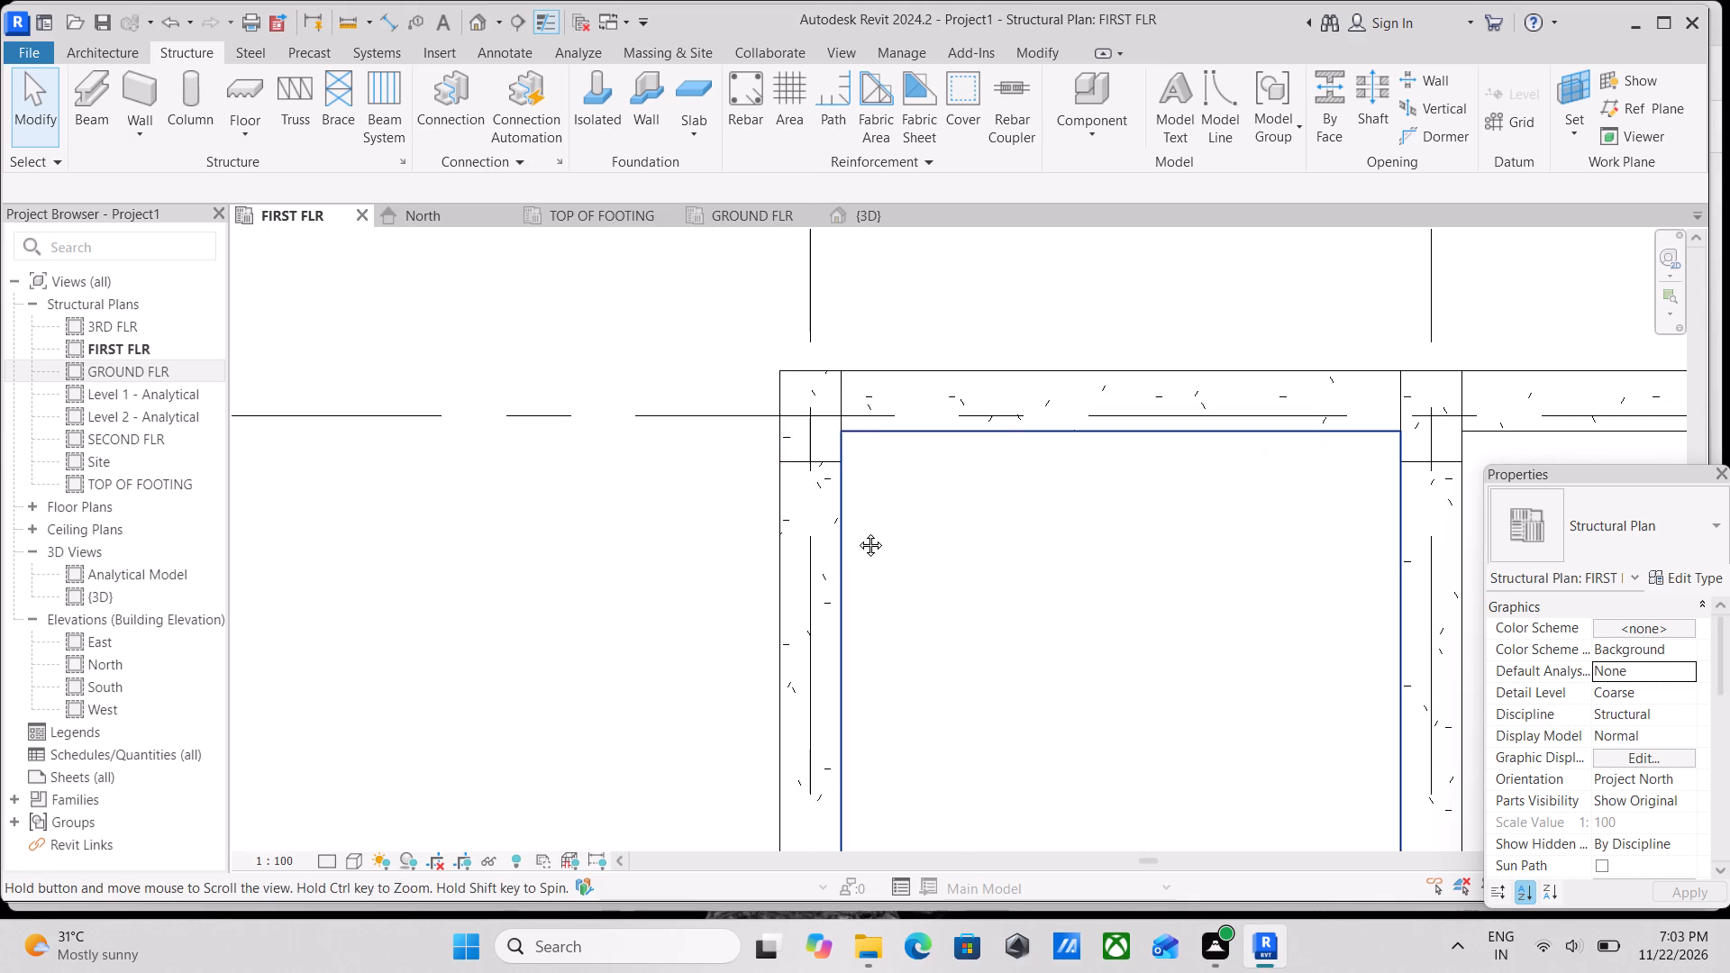
middle_drag(857, 532, 884, 627)
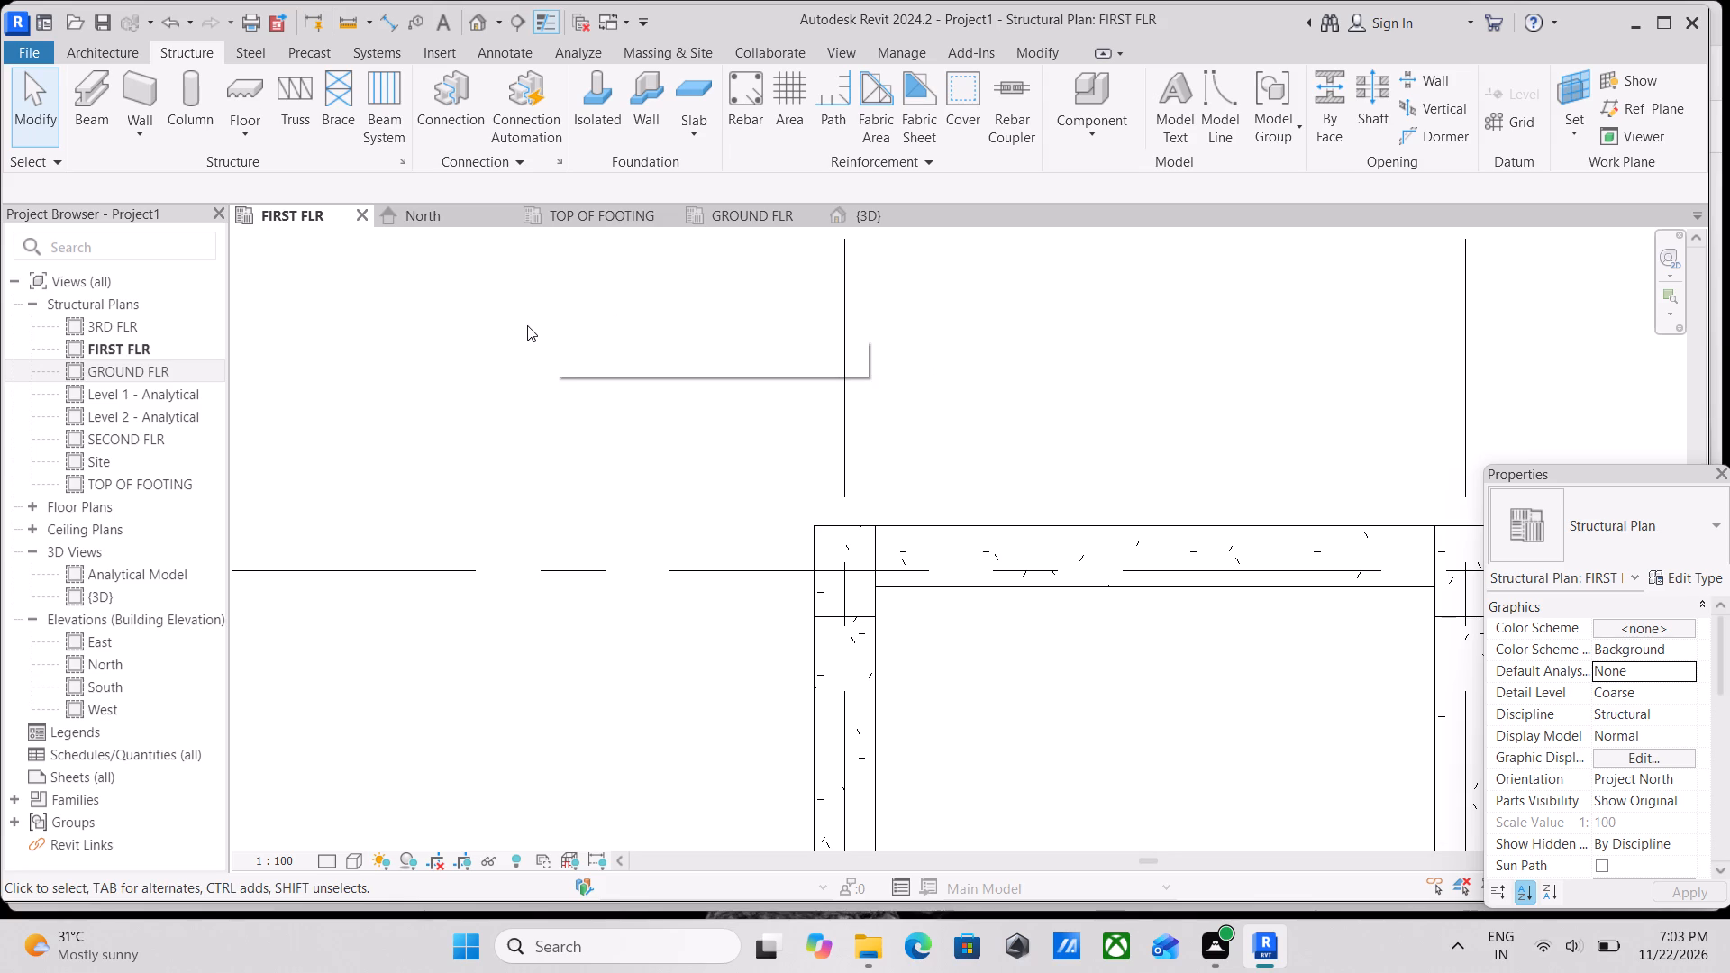
scroll(634, 561, up, 3)
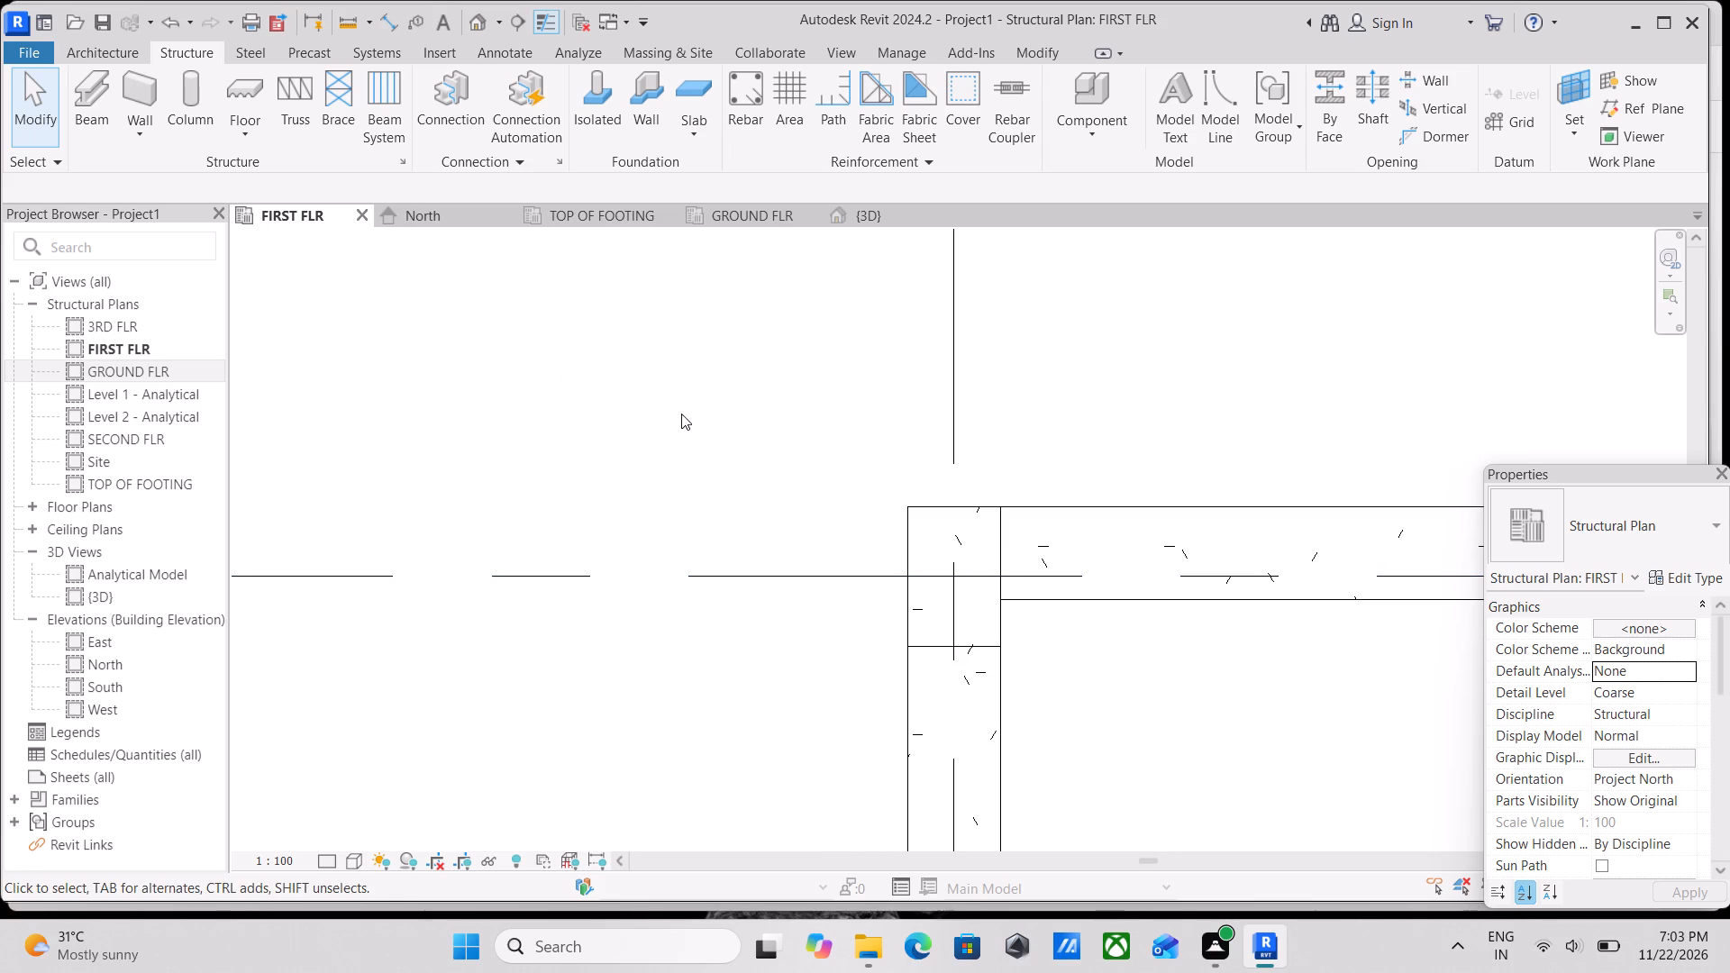
scroll(697, 414, down, 3)
middle_drag(696, 414, 687, 439)
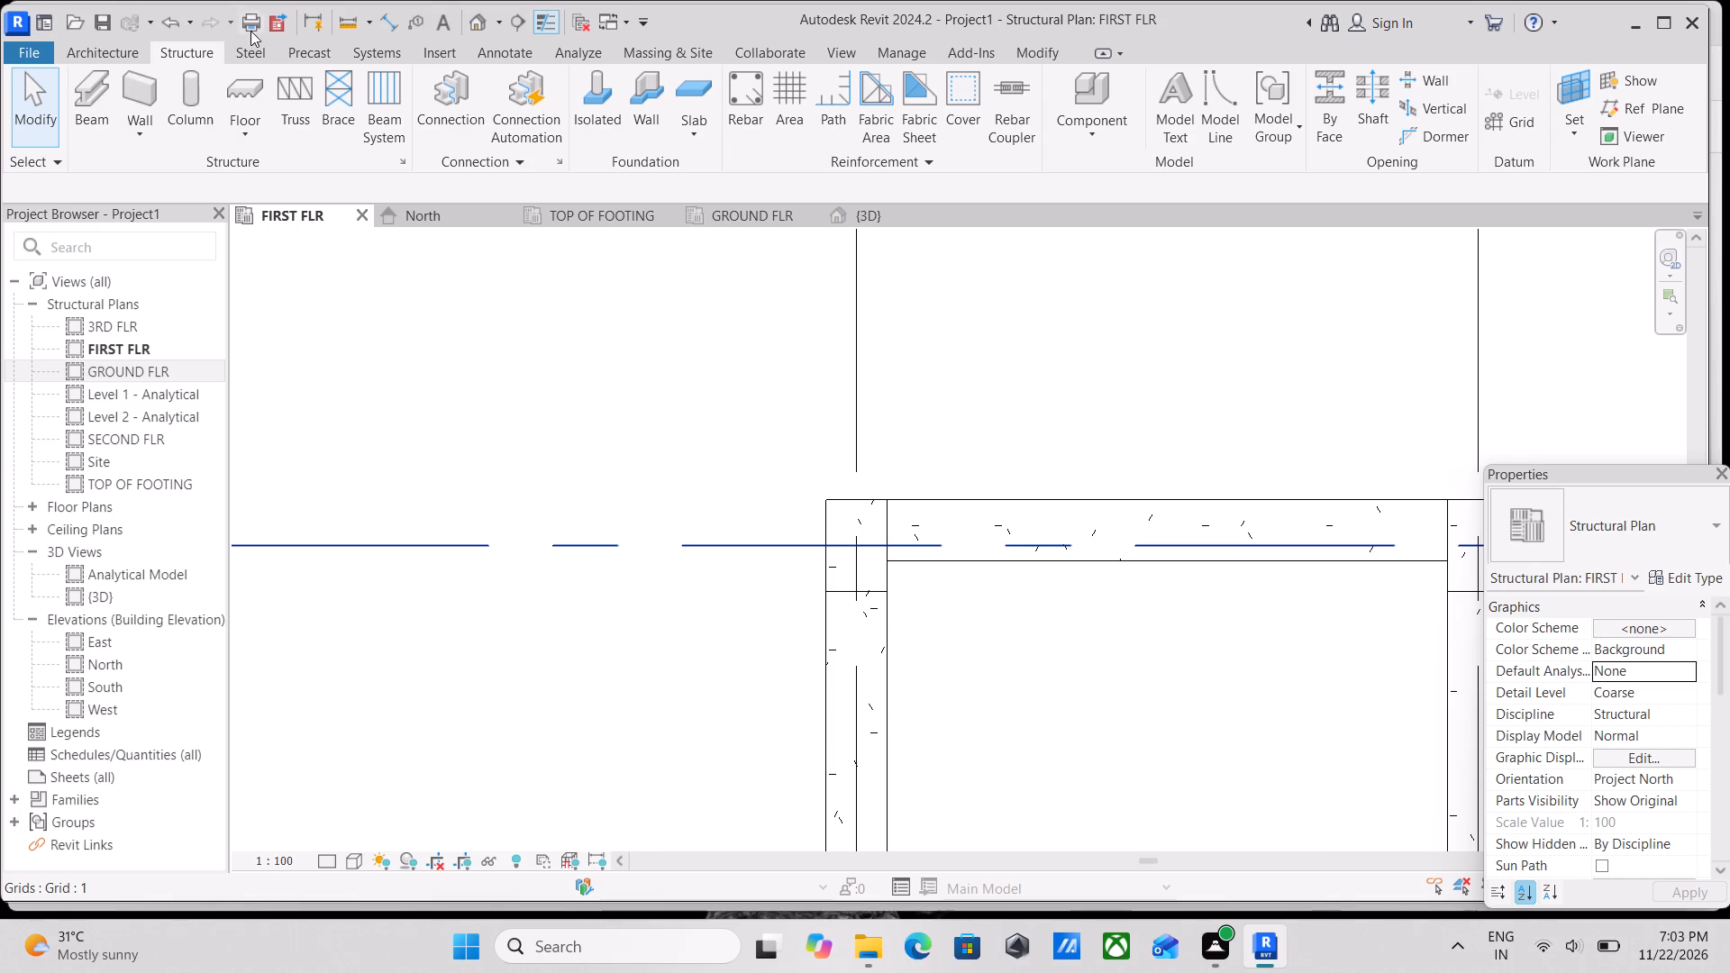
right_drag(460, 54, 537, 86)
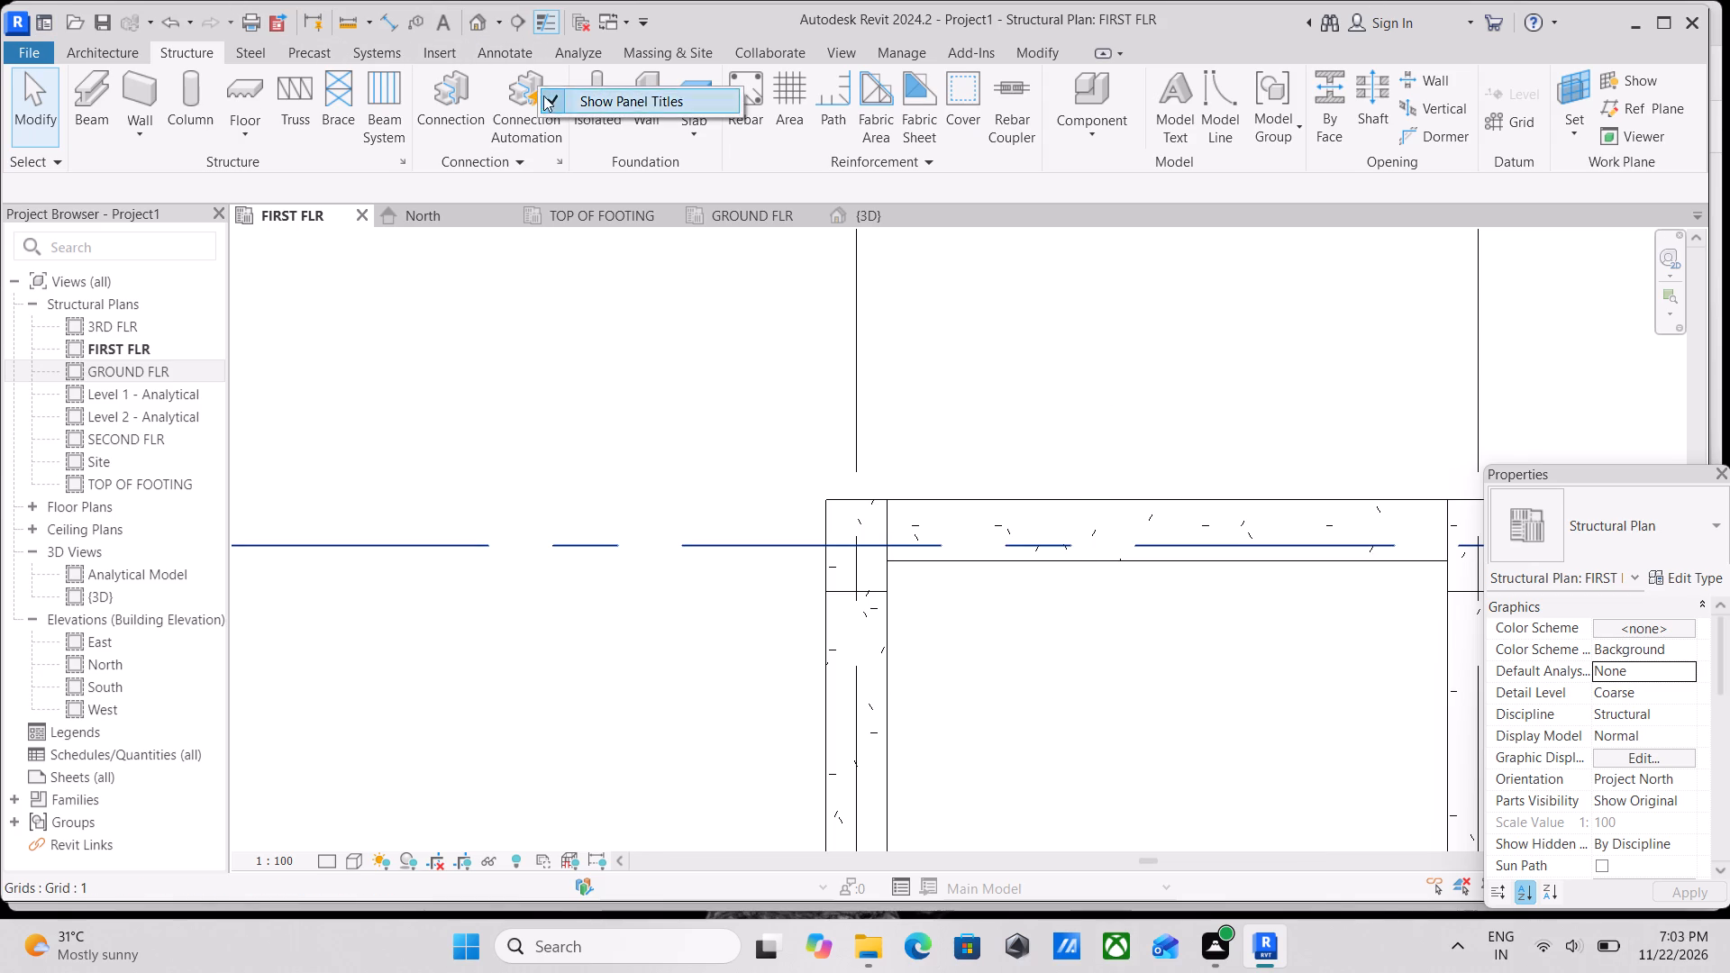
click(512, 17)
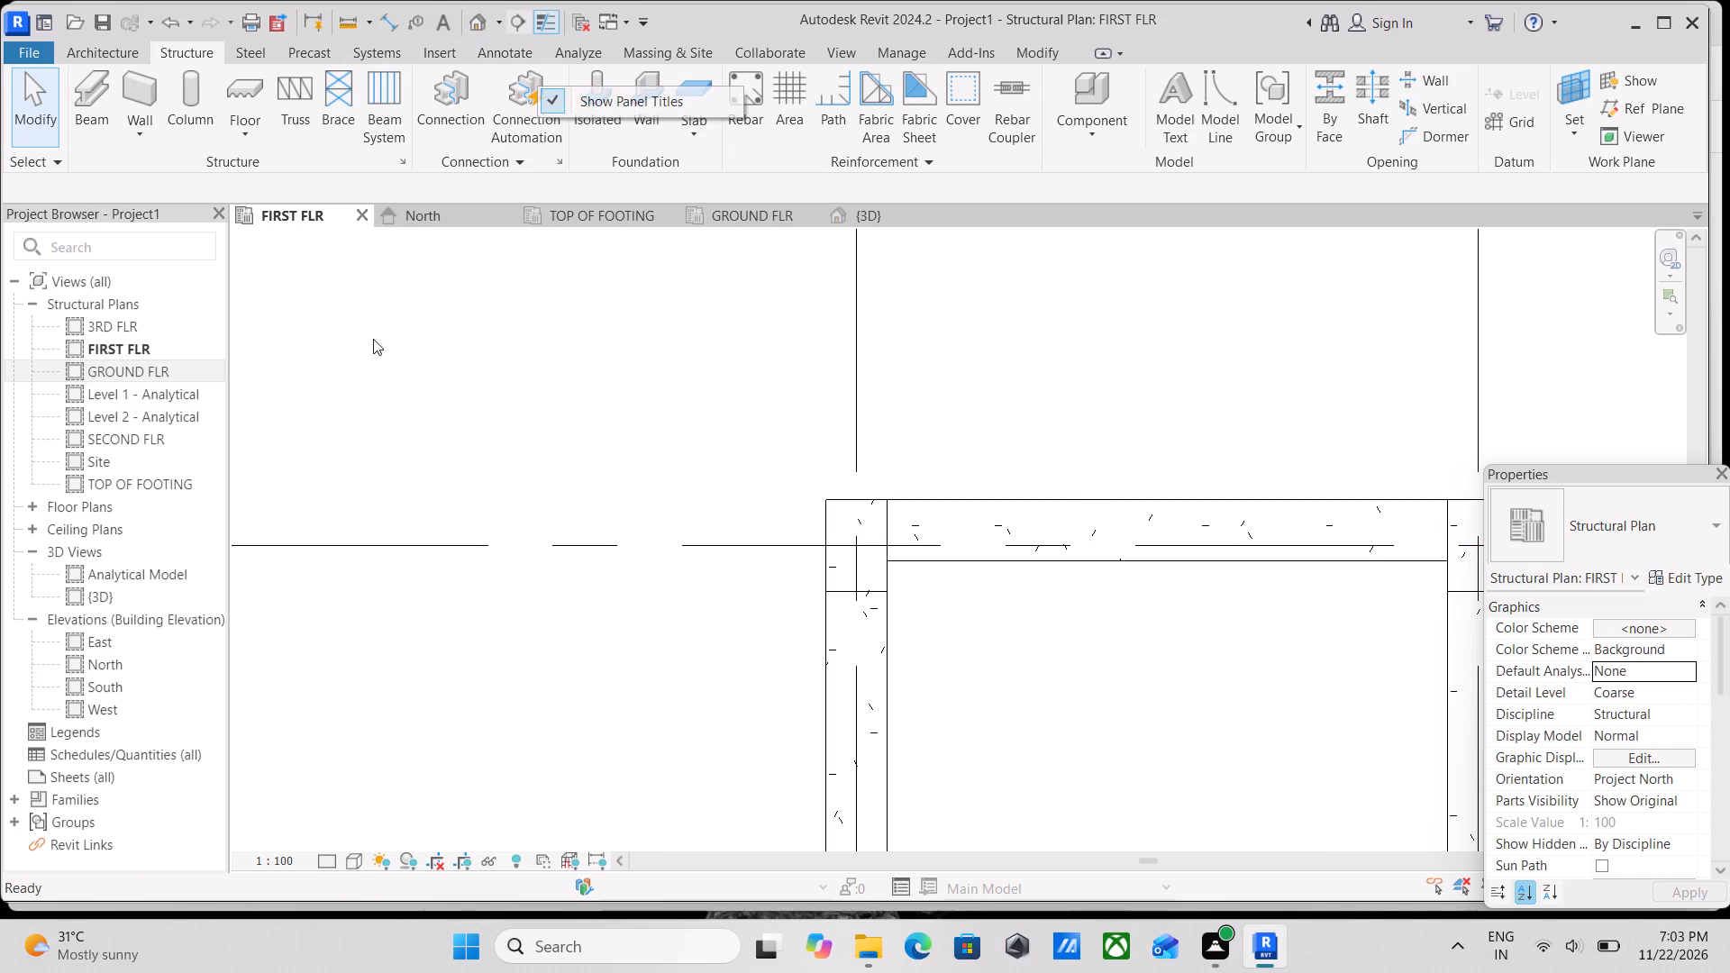
scroll(825, 583, up, 9)
click(755, 581)
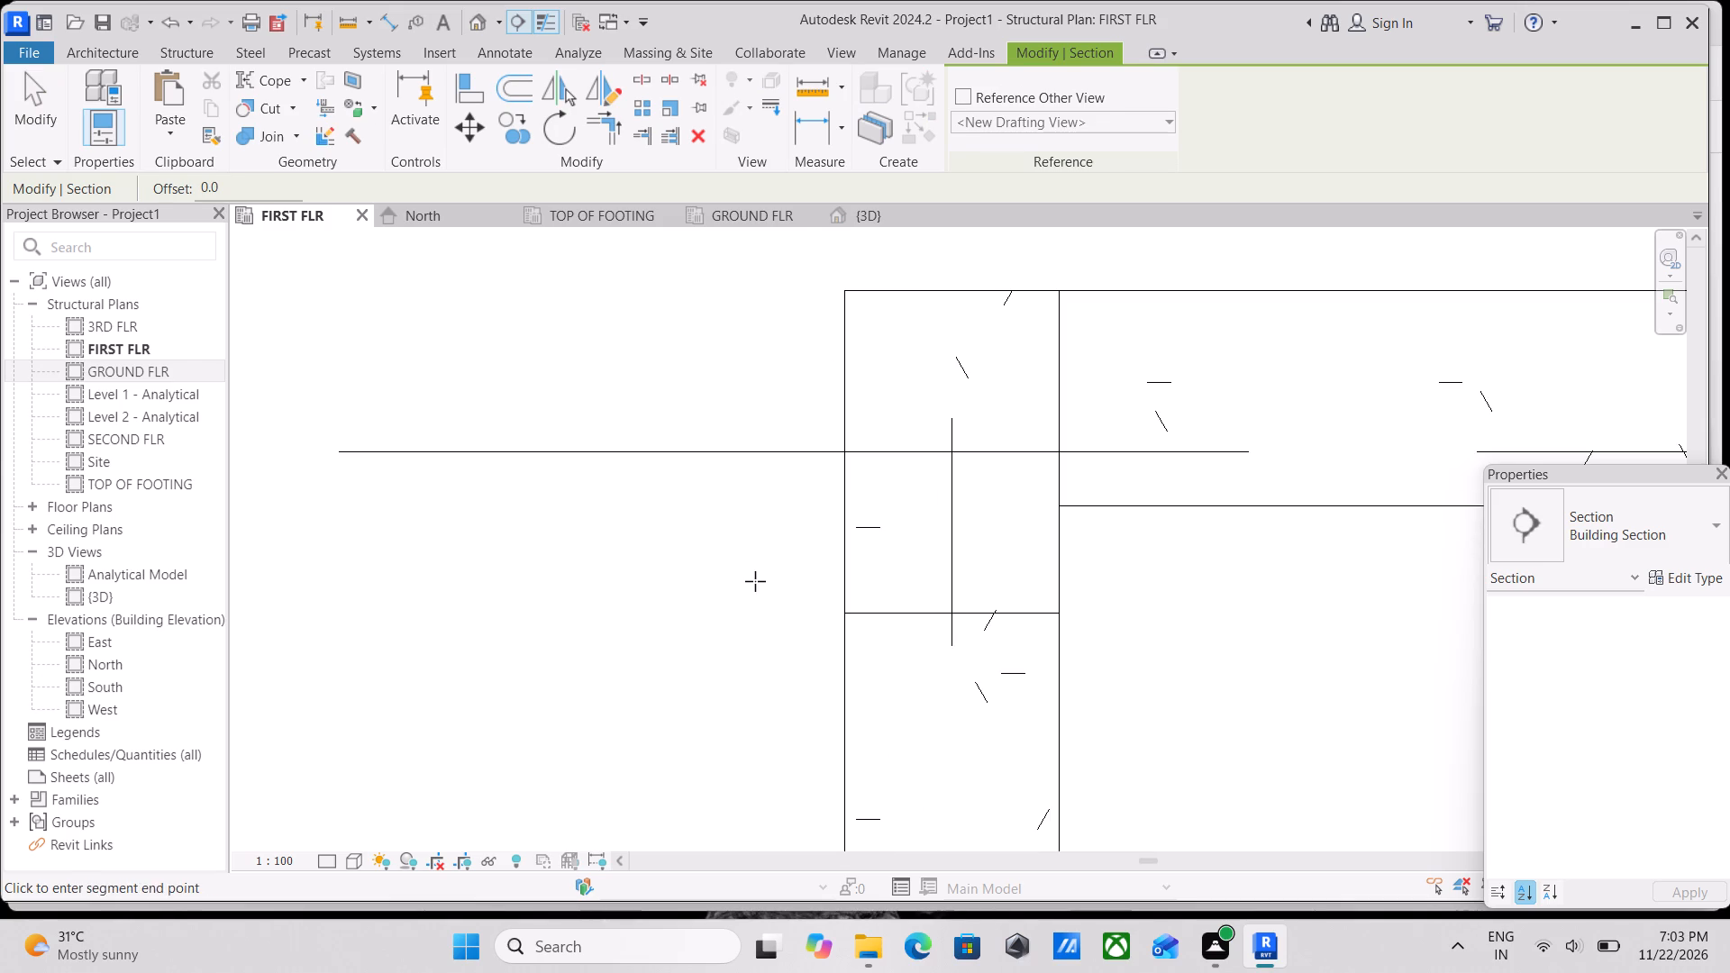
click(1177, 591)
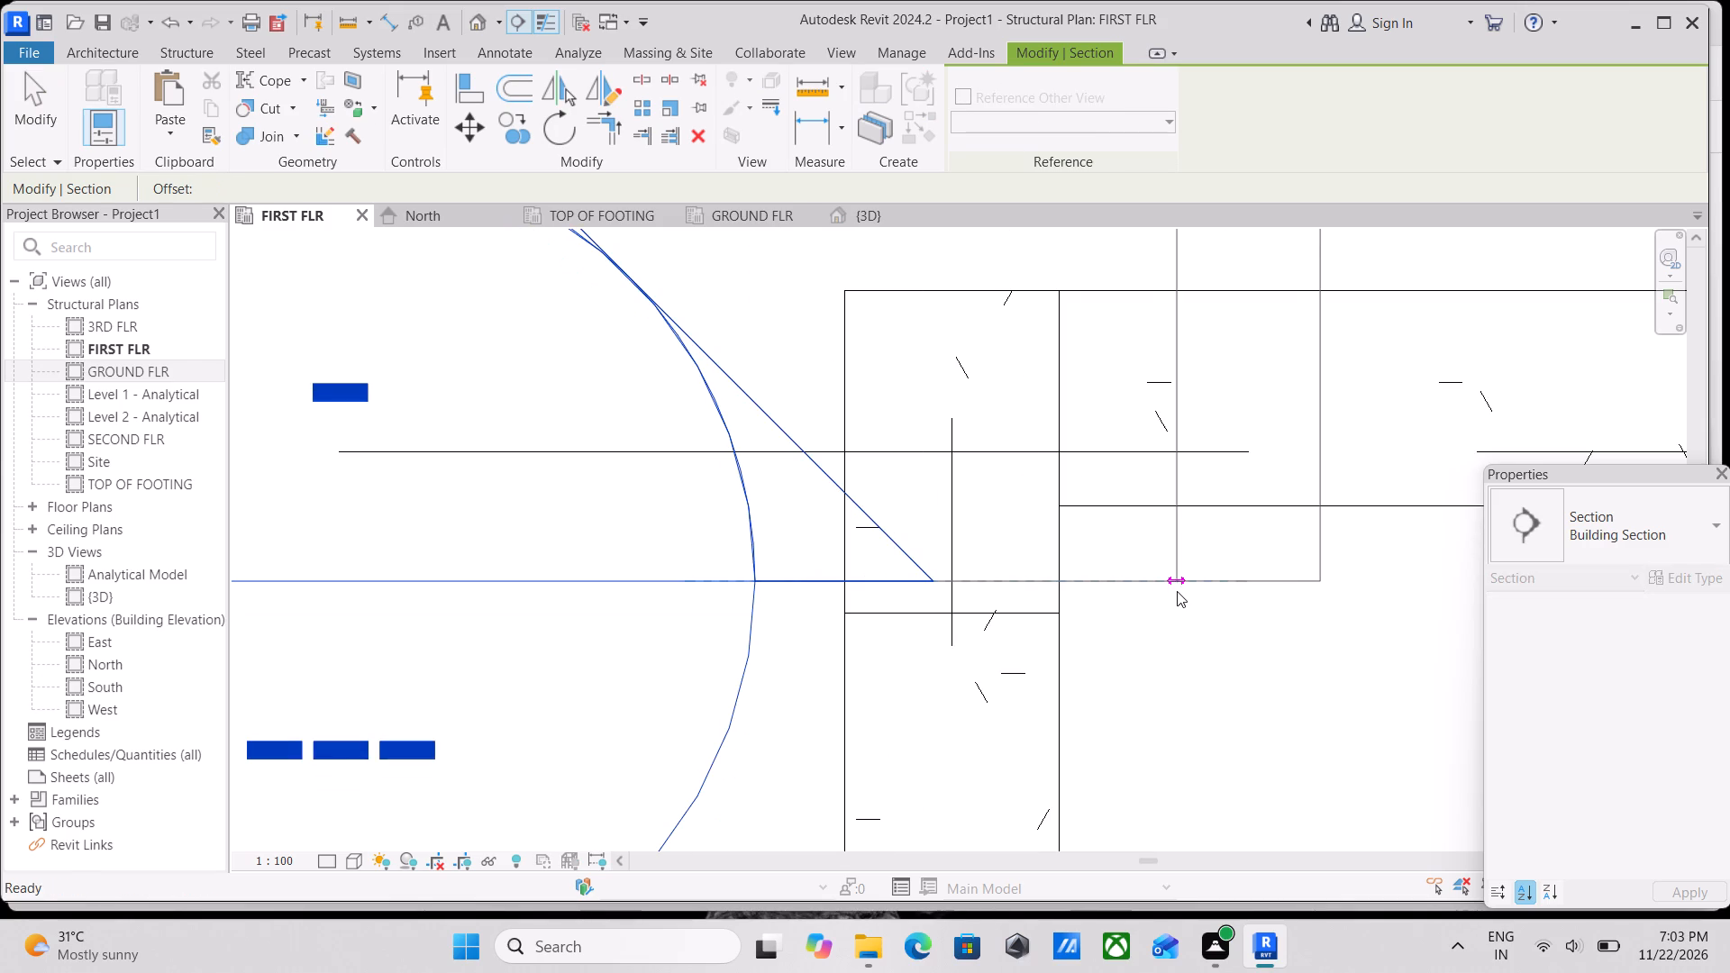
Extend the section line by moving its head farther away from the column at A-1.
scroll(1177, 591, down, 5)
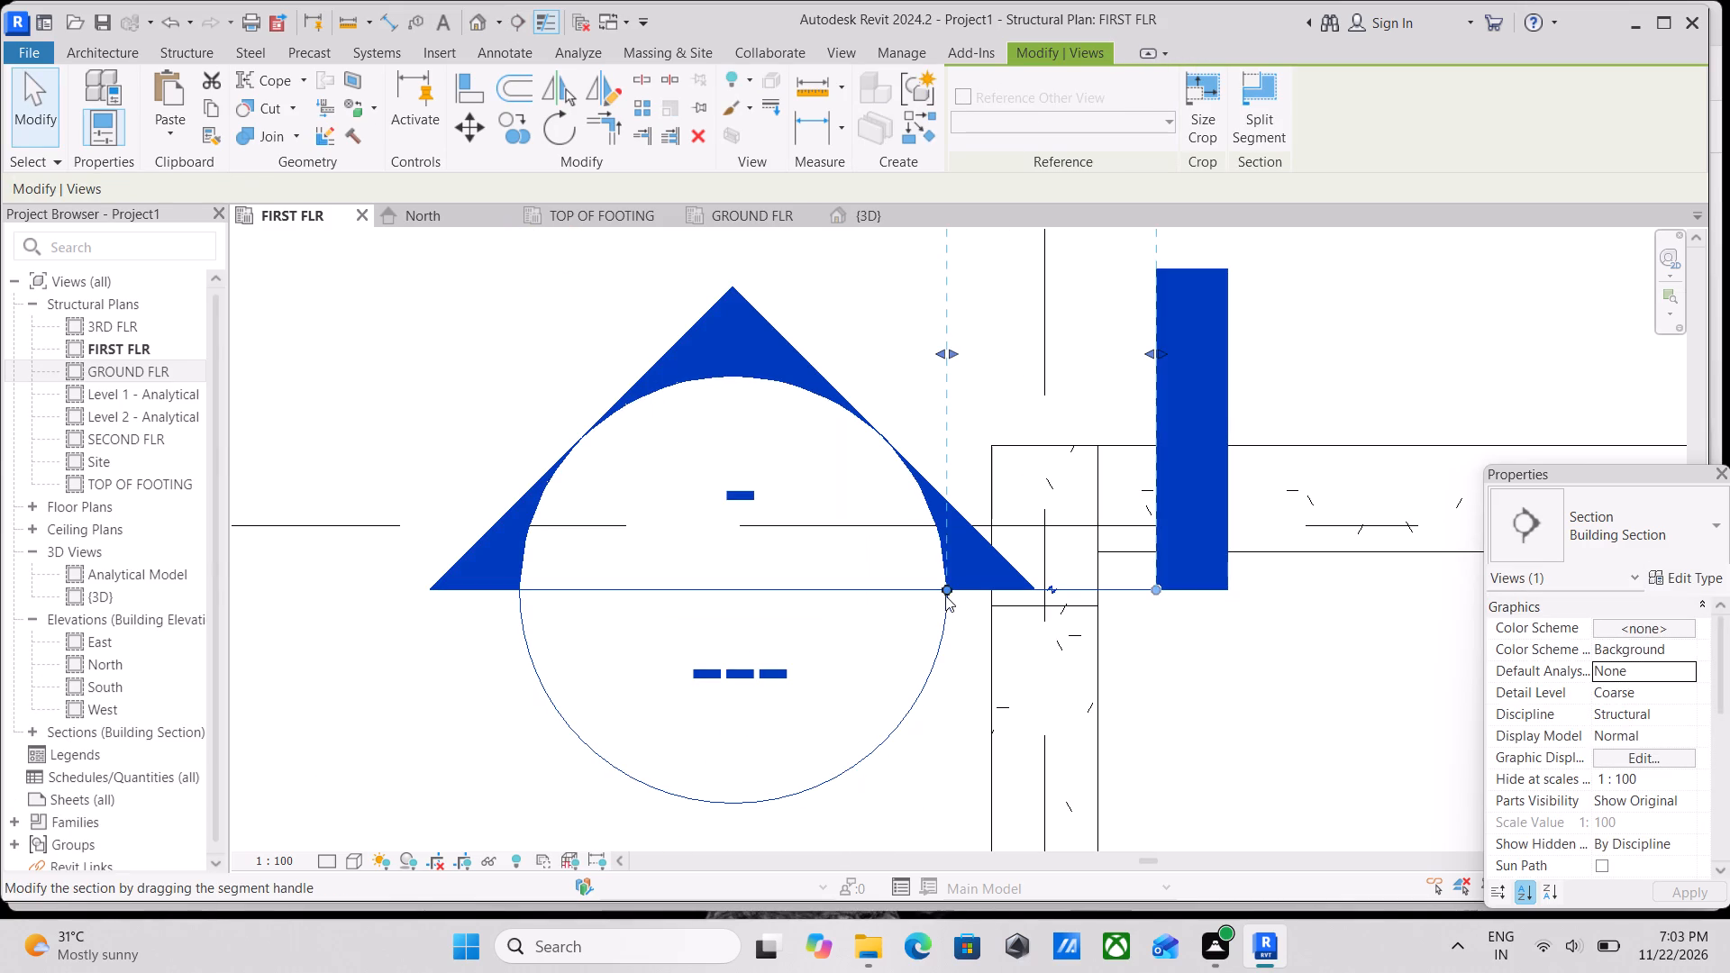
drag(941, 589, 833, 582)
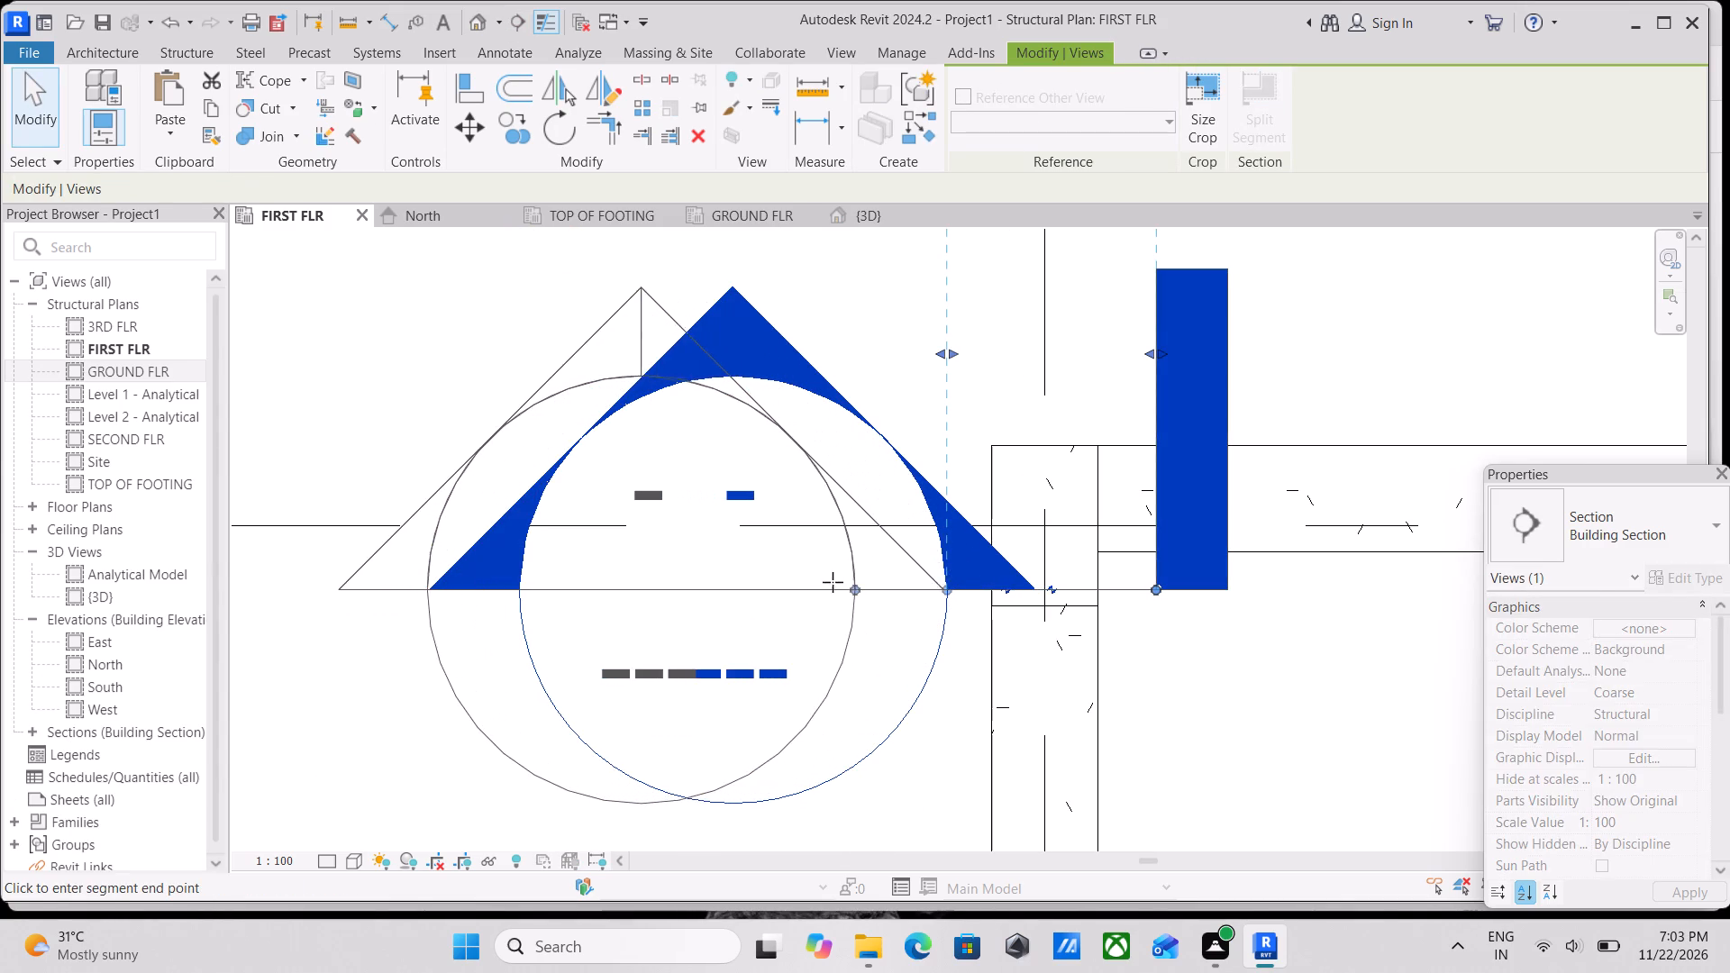
drag(833, 582, 818, 581)
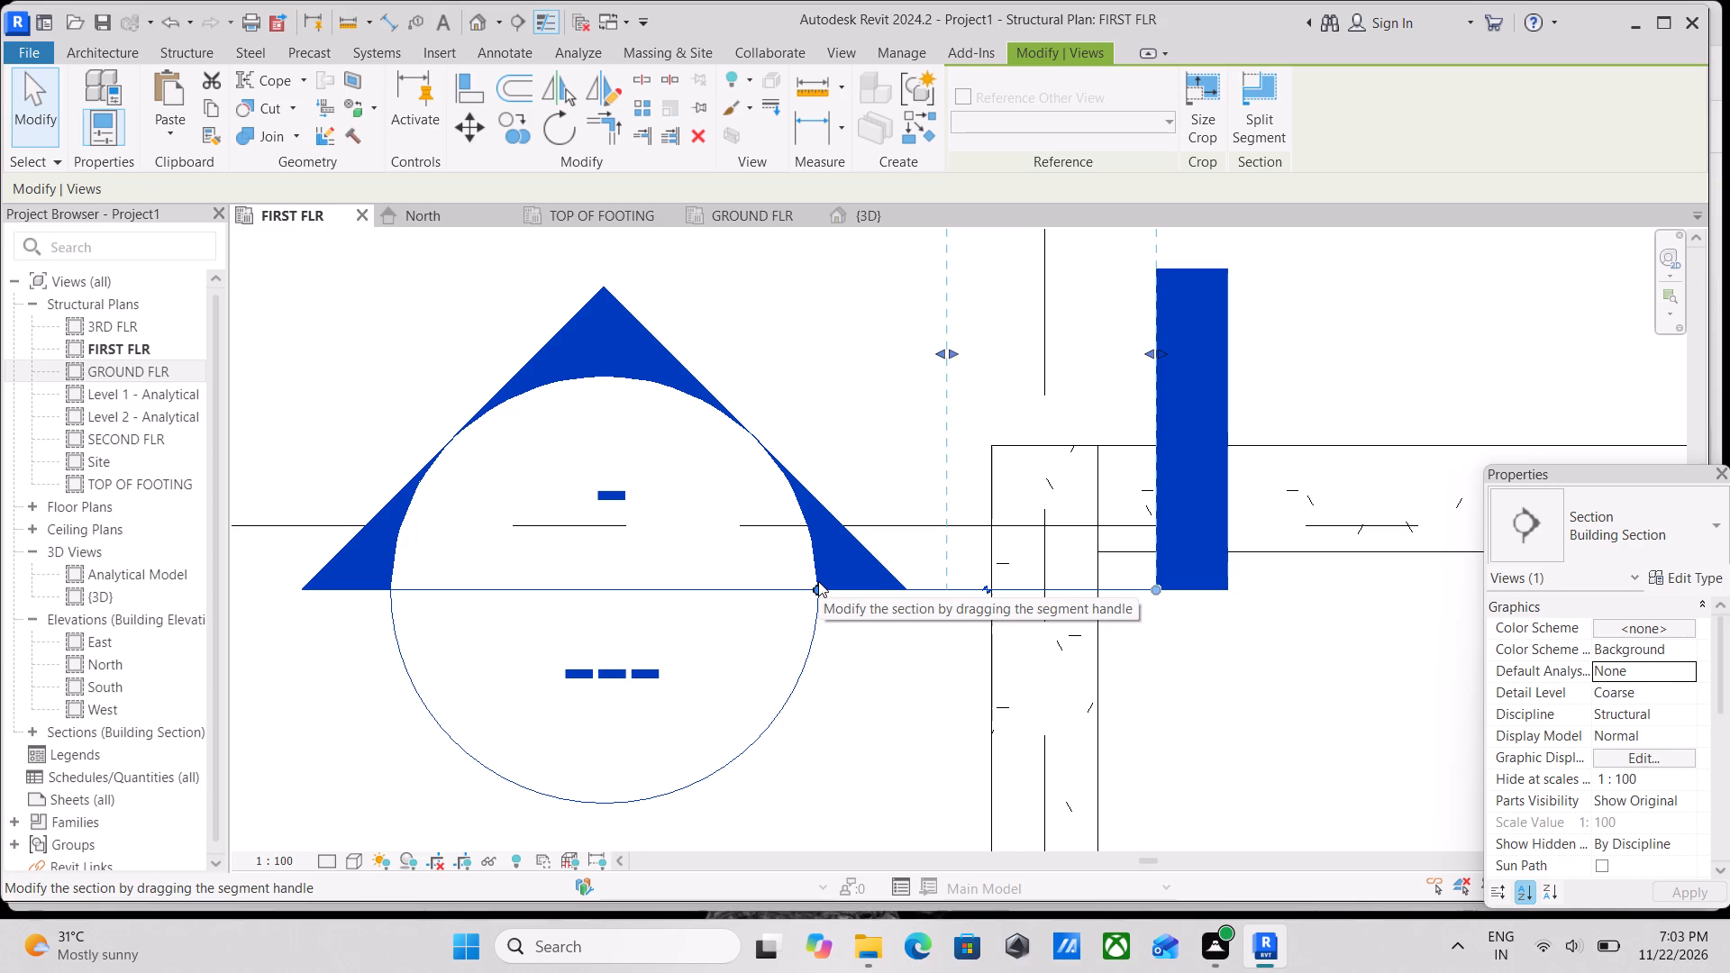
Tighten the section's side extents and far clip so they closely enclose the column at A-1.
middle_drag(954, 413, 933, 455)
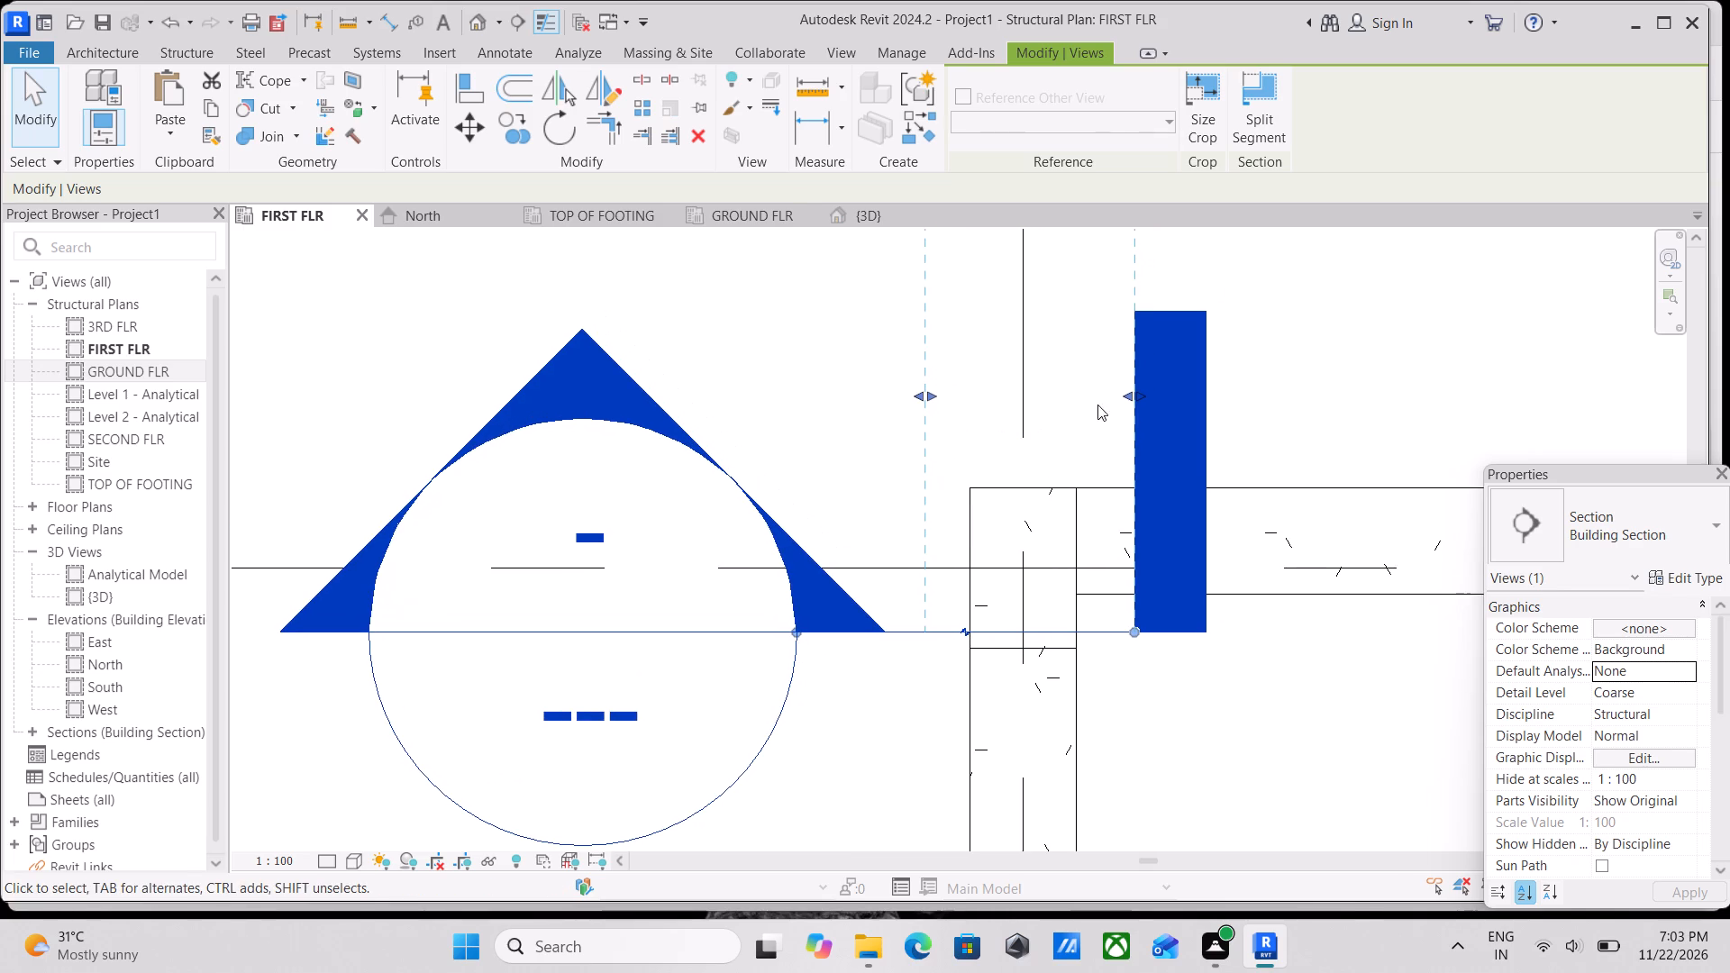
drag(1121, 396, 1075, 397)
middle_drag(1071, 415, 1070, 568)
scroll(1003, 419, down, 1)
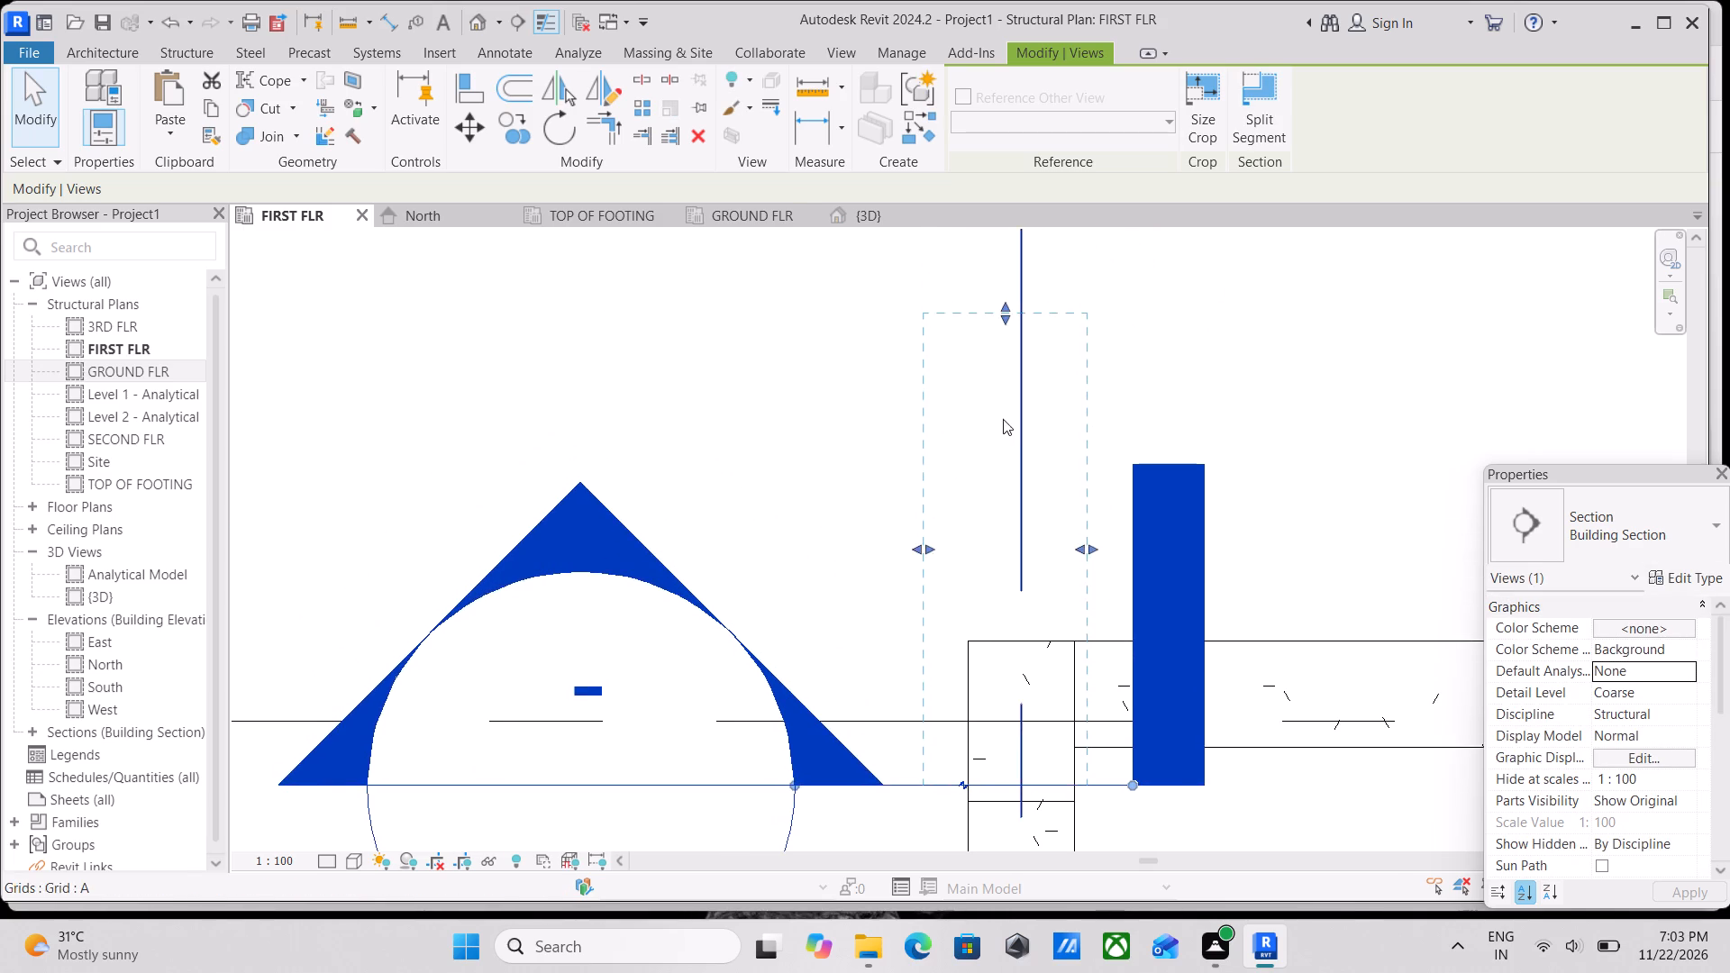
drag(997, 333, 1017, 620)
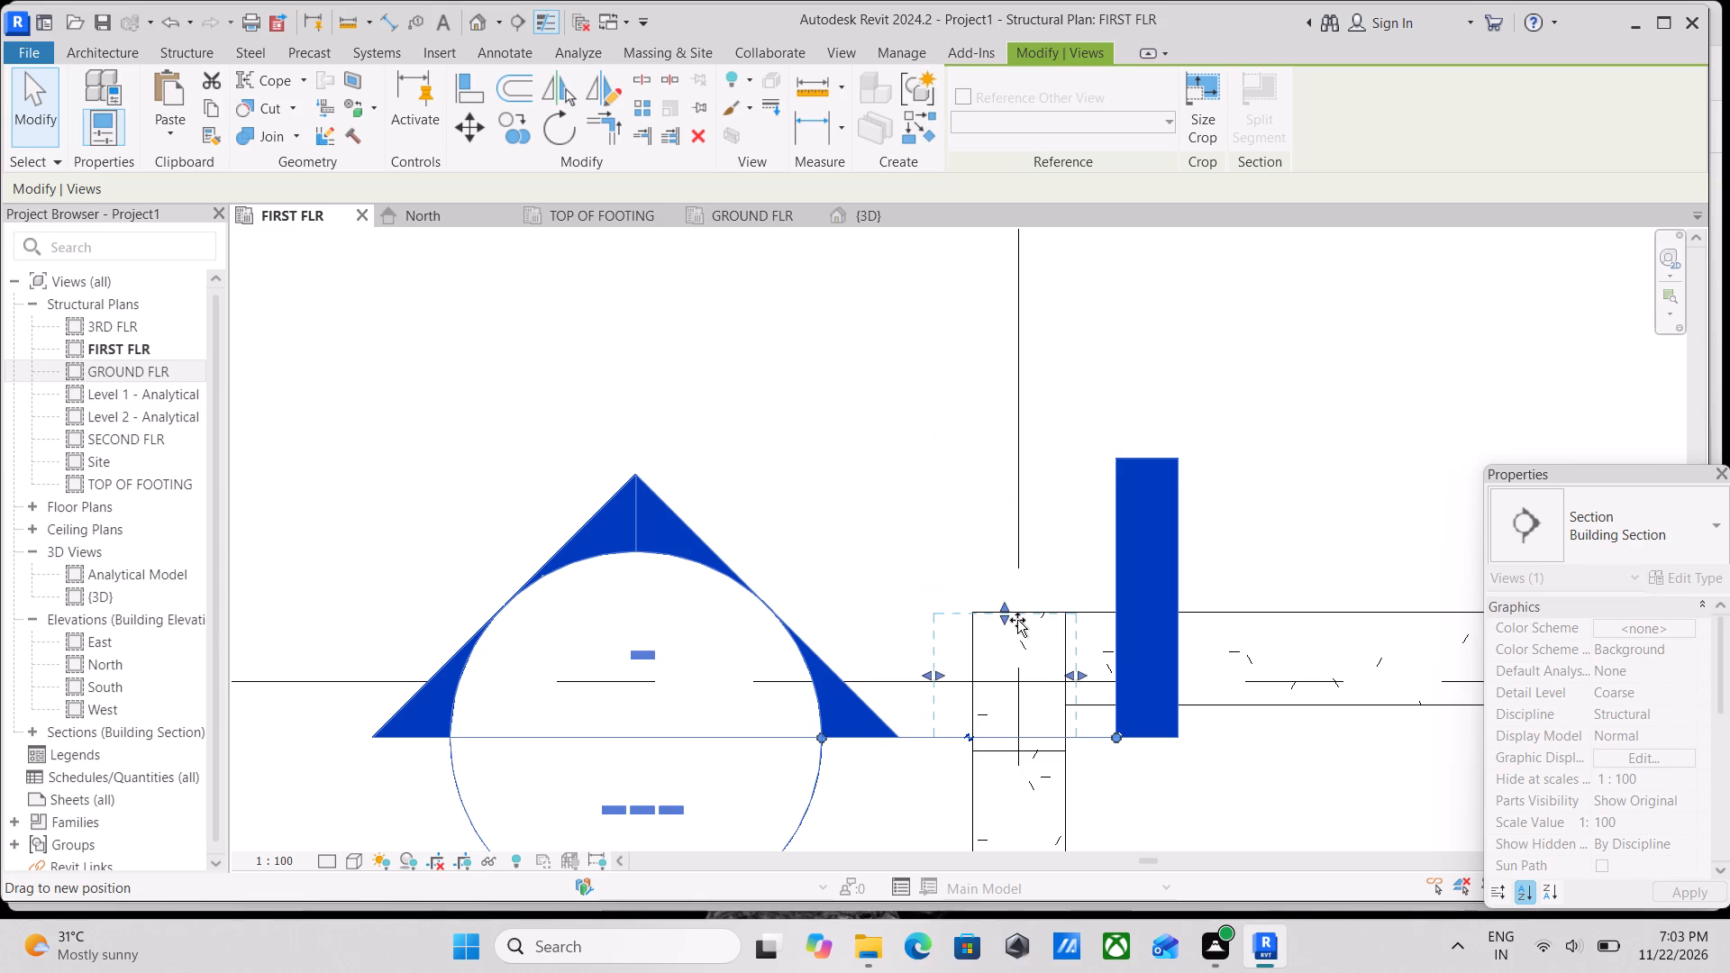
drag(1017, 620, 1020, 623)
scroll(975, 707, up, 3)
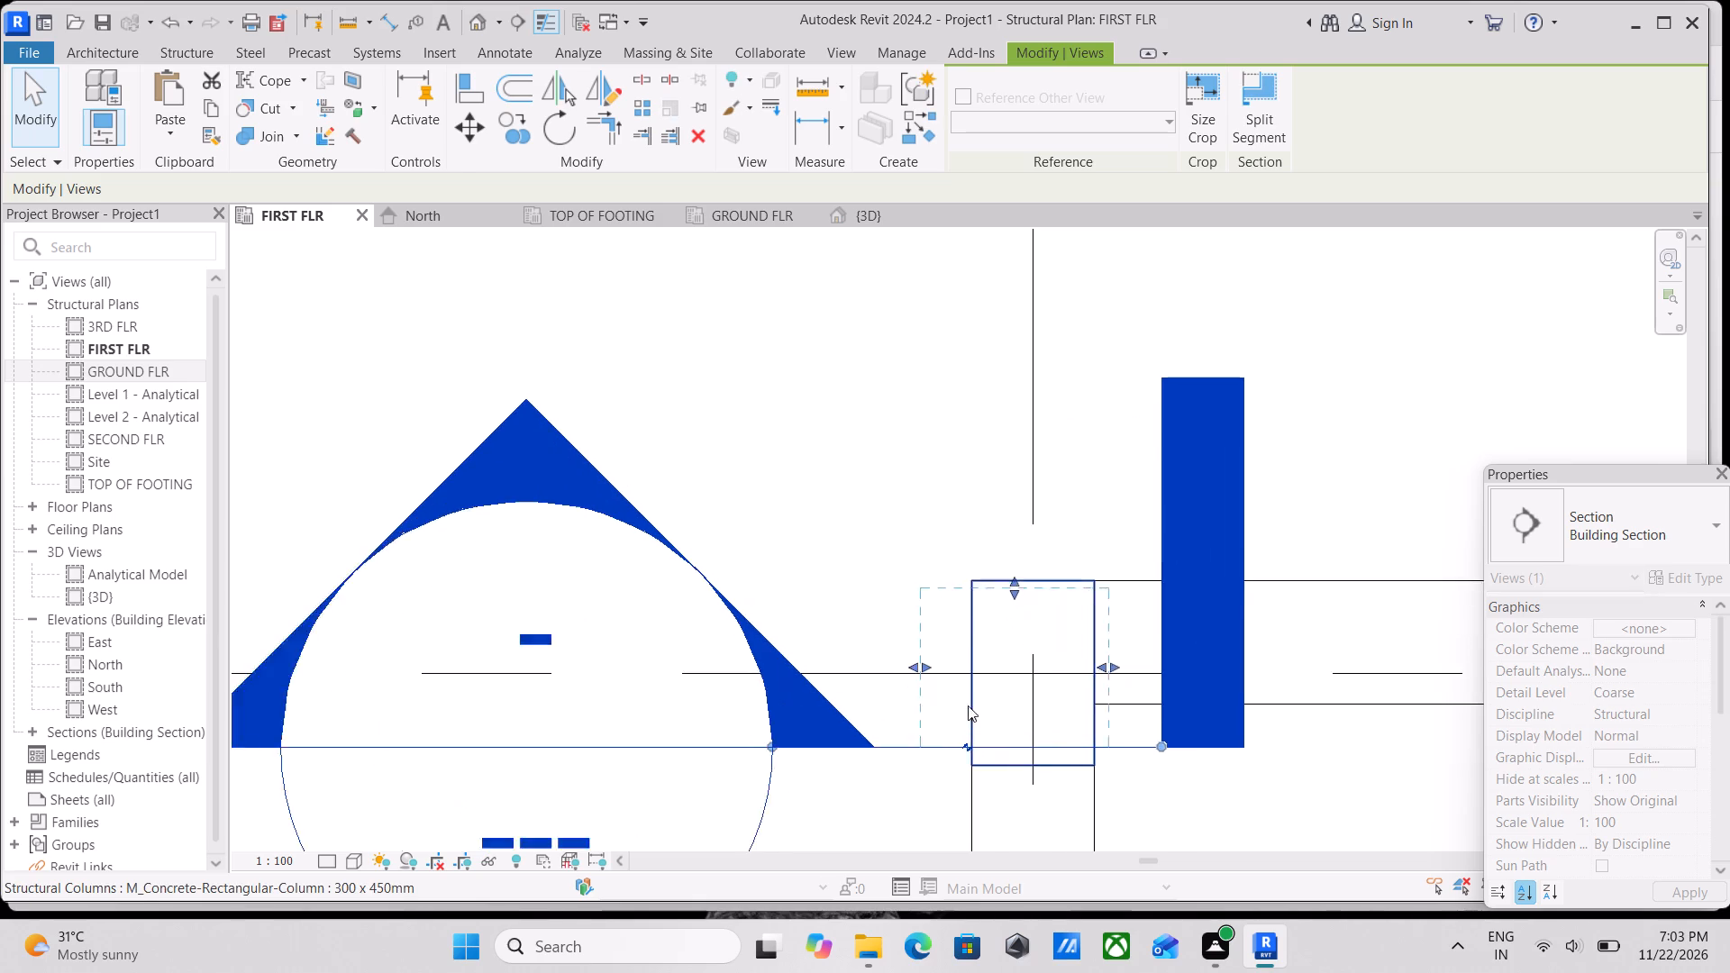
drag(913, 667, 961, 674)
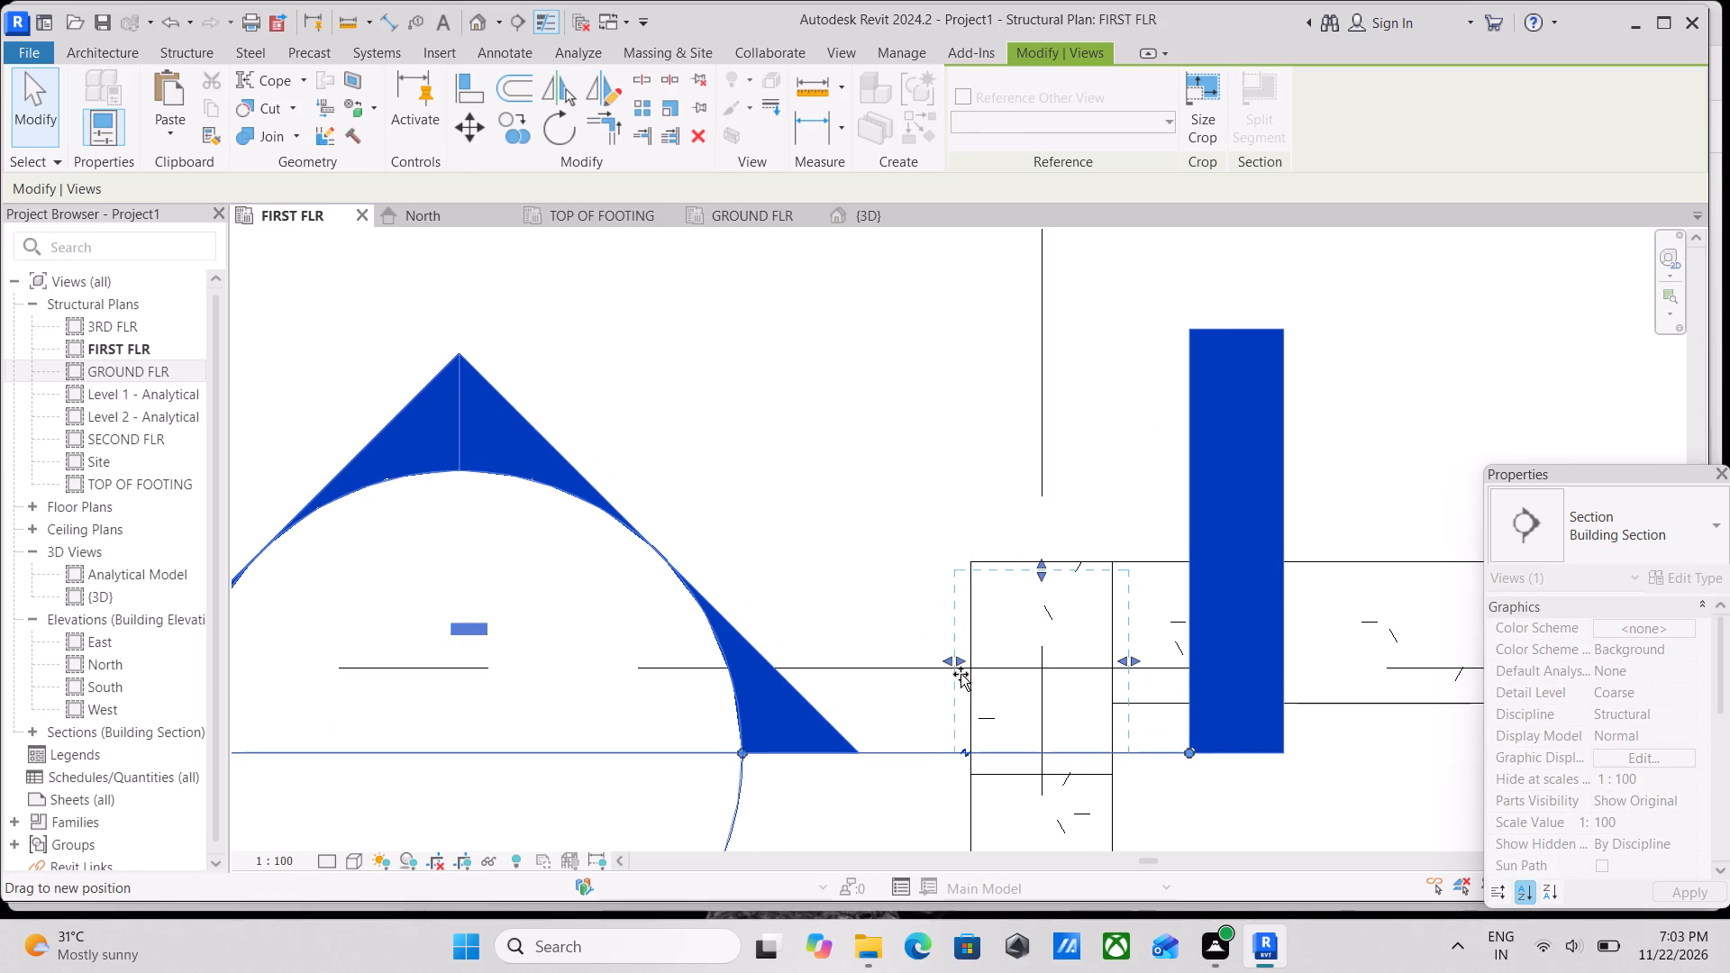
drag(961, 674, 964, 675)
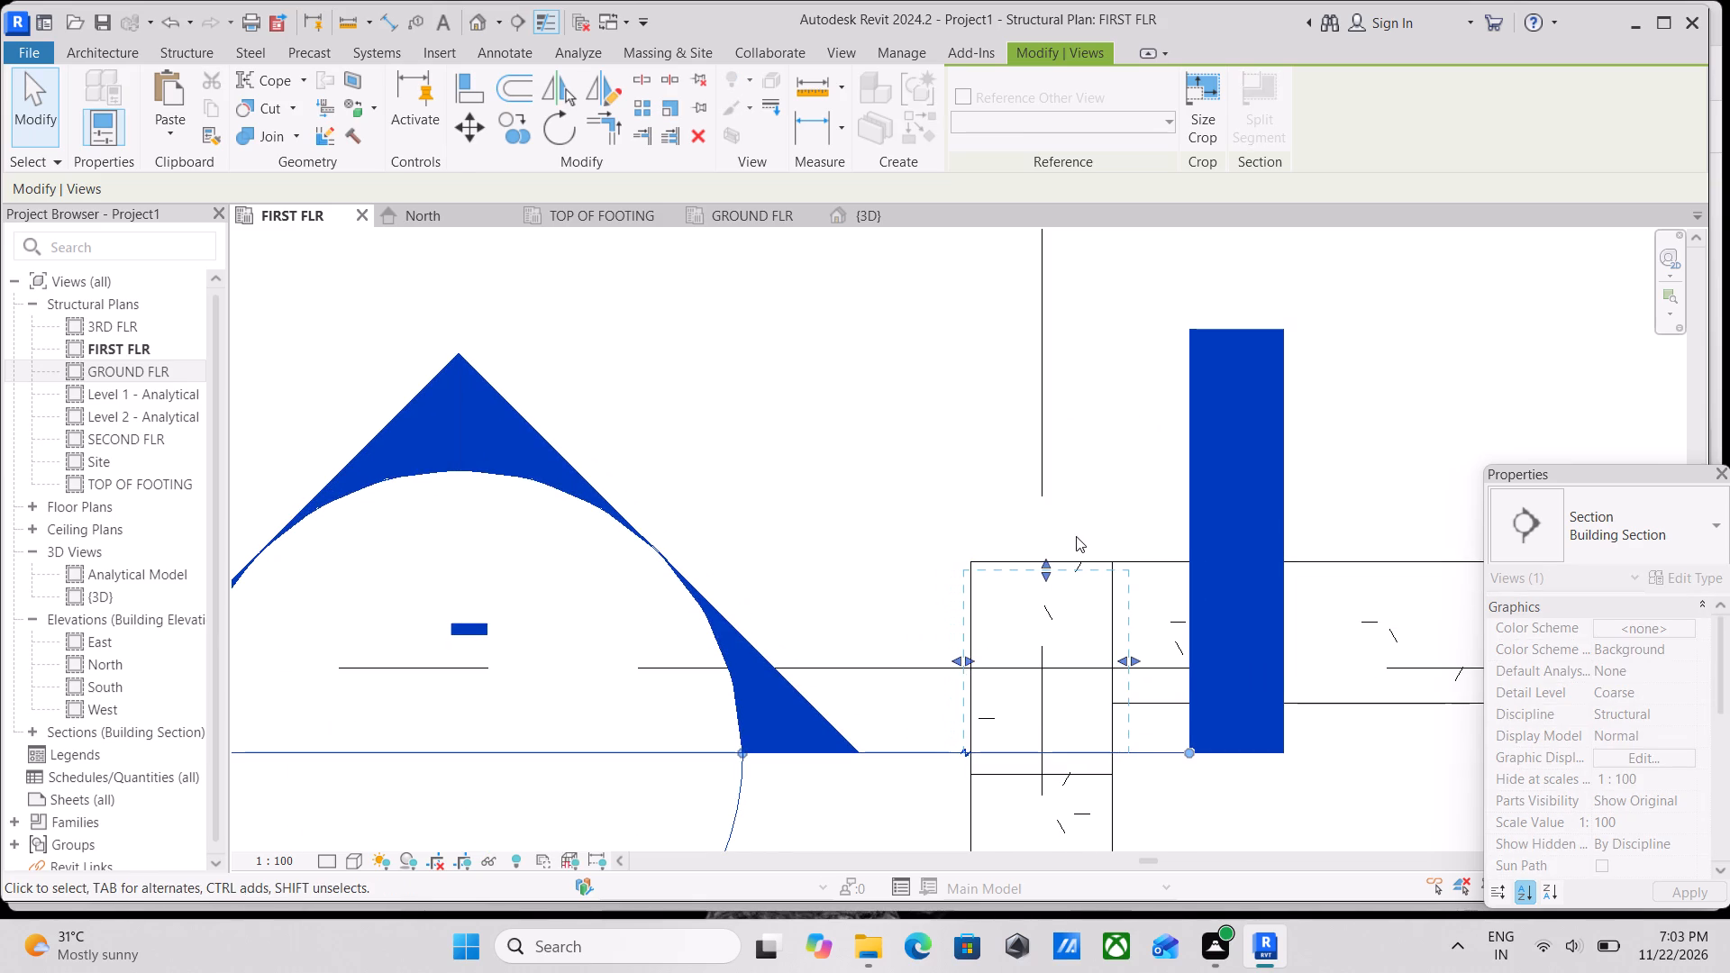
scroll(1076, 536, up, 3)
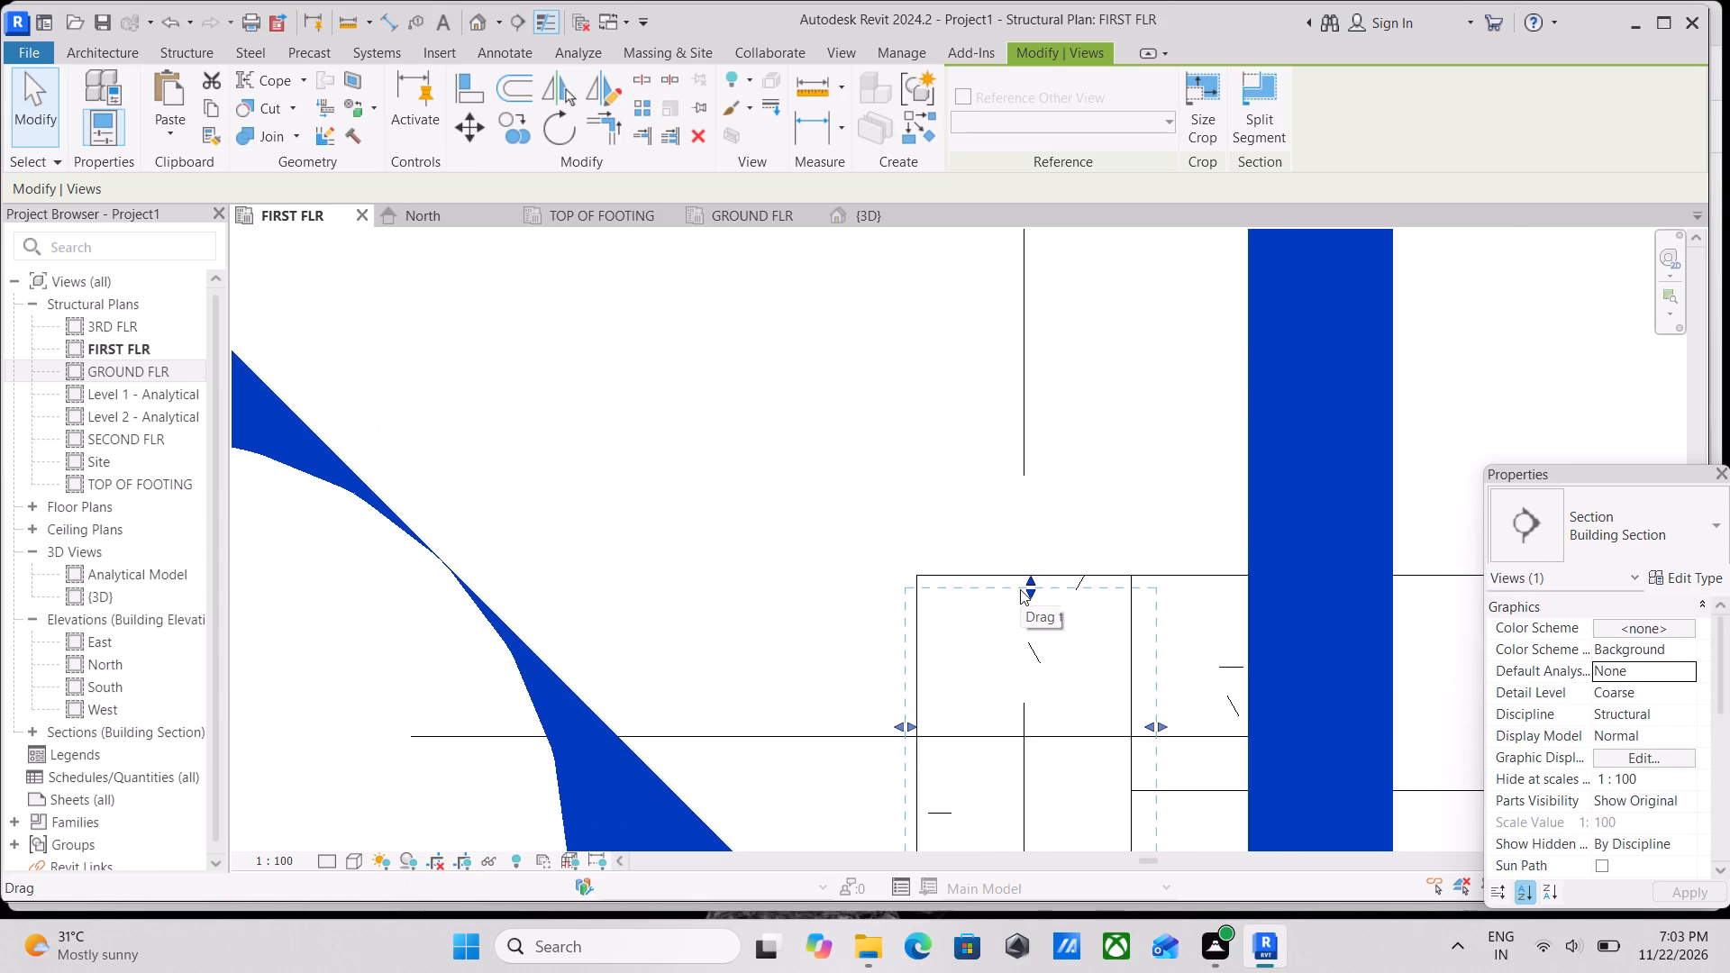
scroll(1020, 594, up, 4)
drag(1038, 581, 1037, 551)
scroll(1037, 551, down, 8)
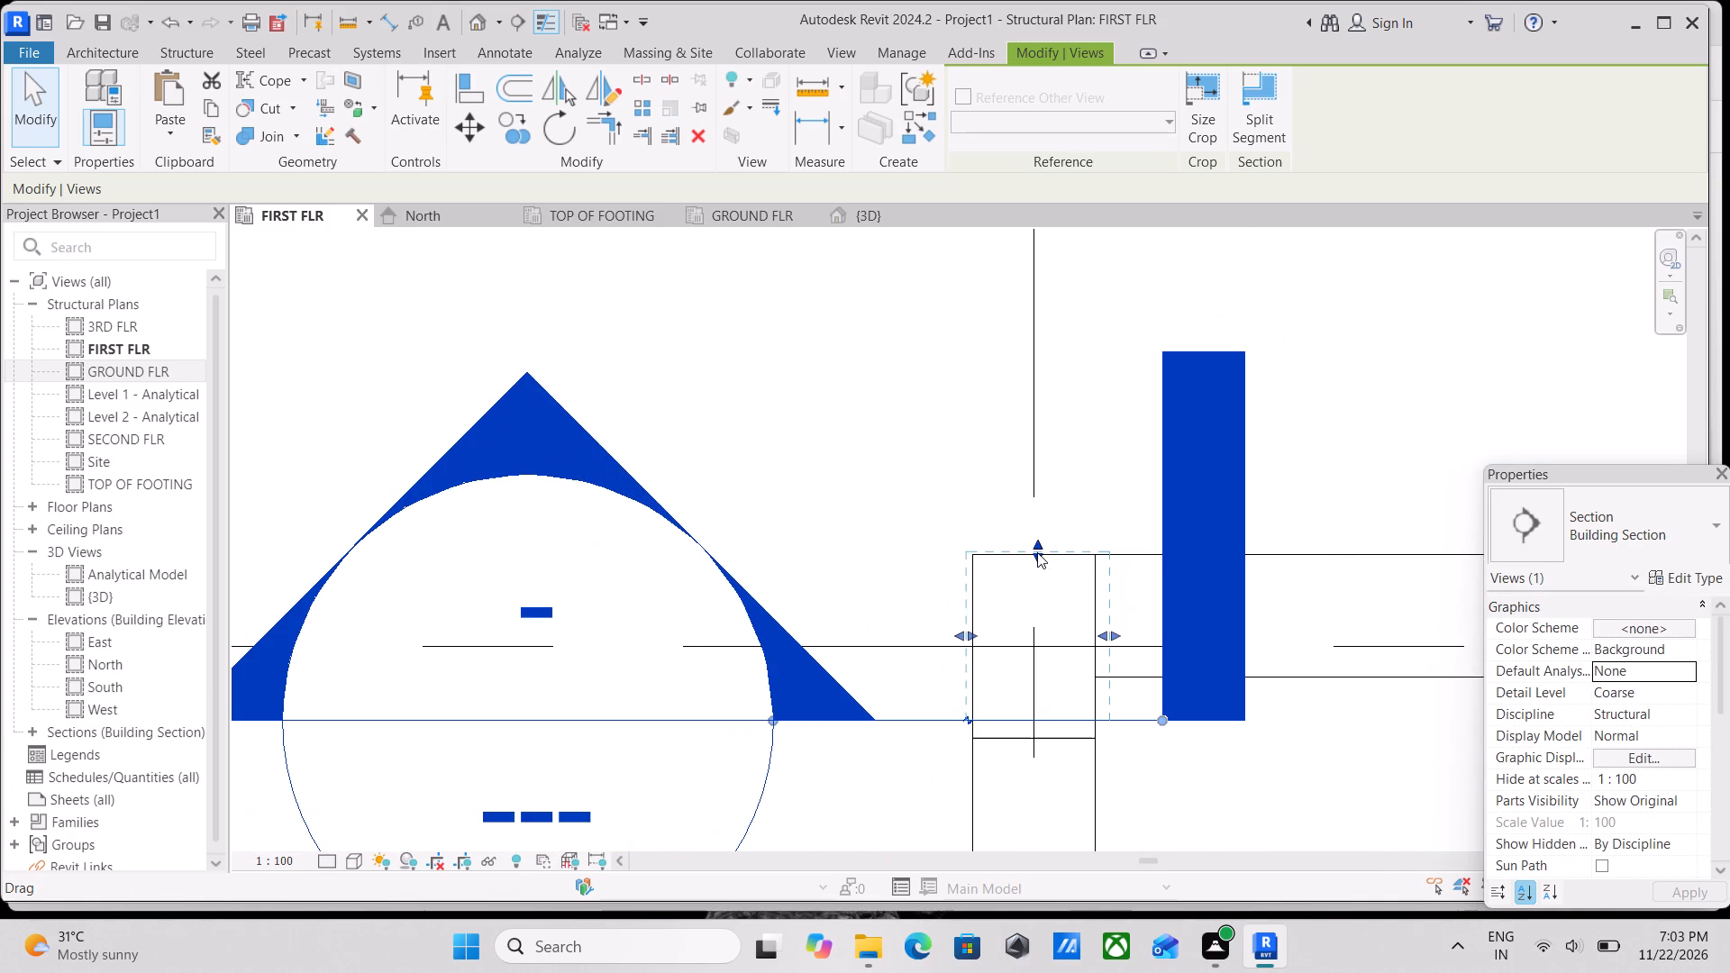
middle_click(1037, 552)
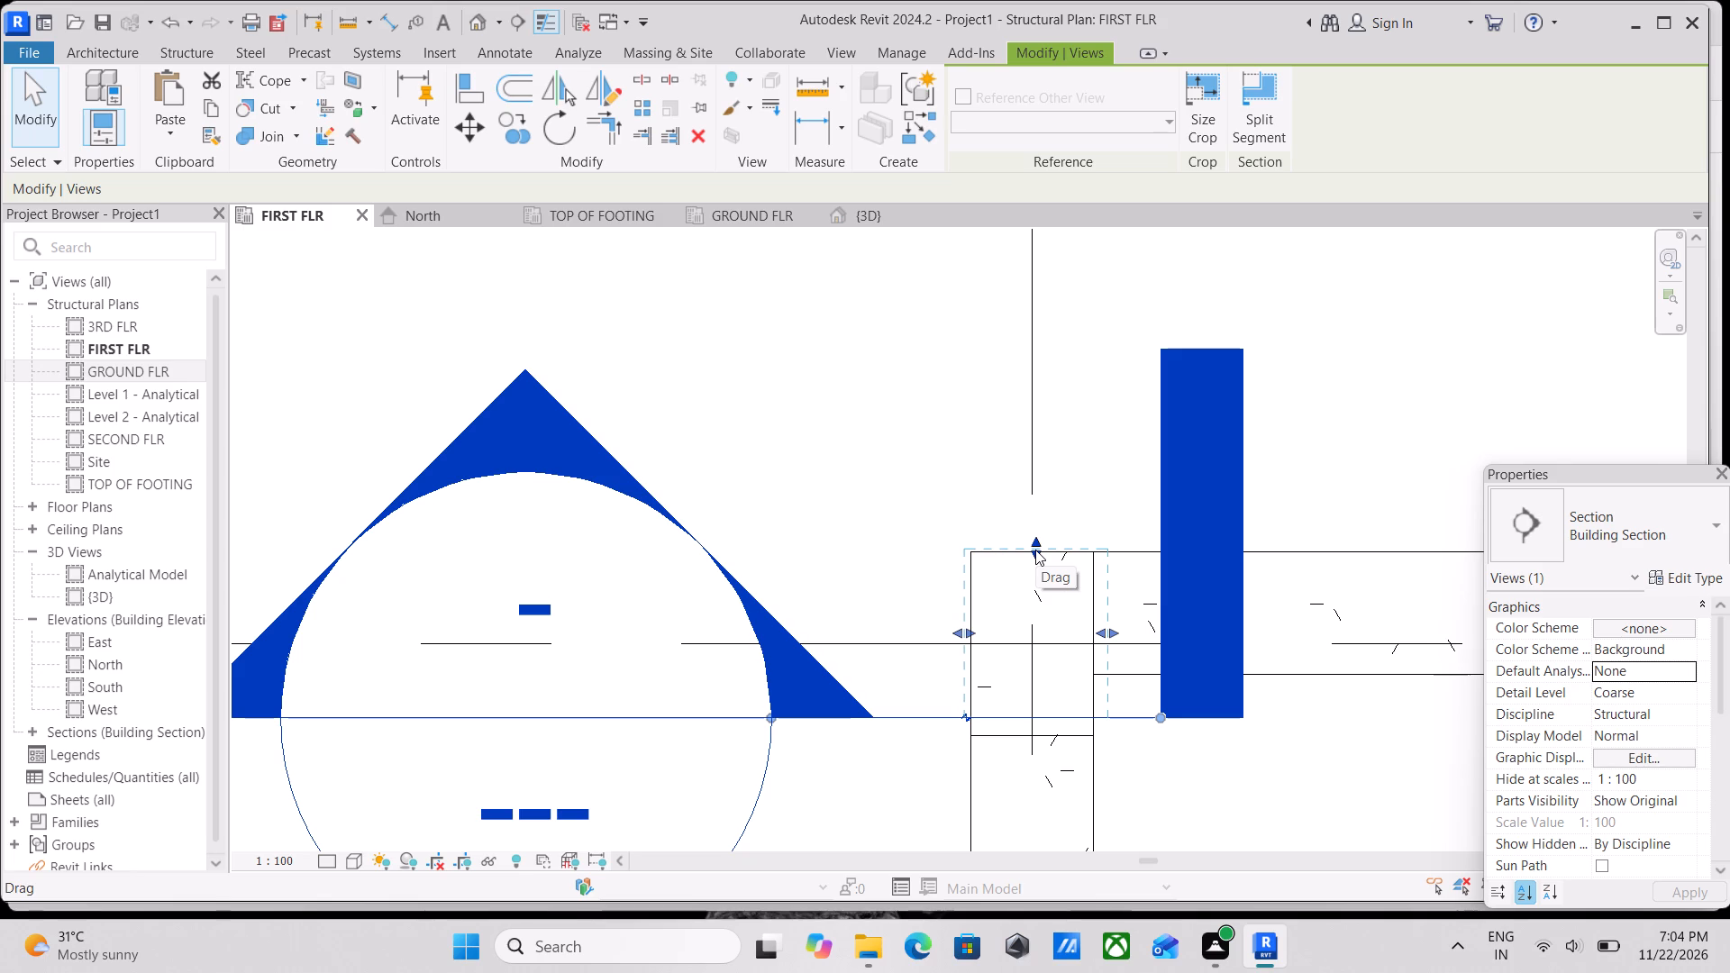
Open the new section's view and examine the column between GROUND FLR and FIRST FLR.
right_click(514, 405)
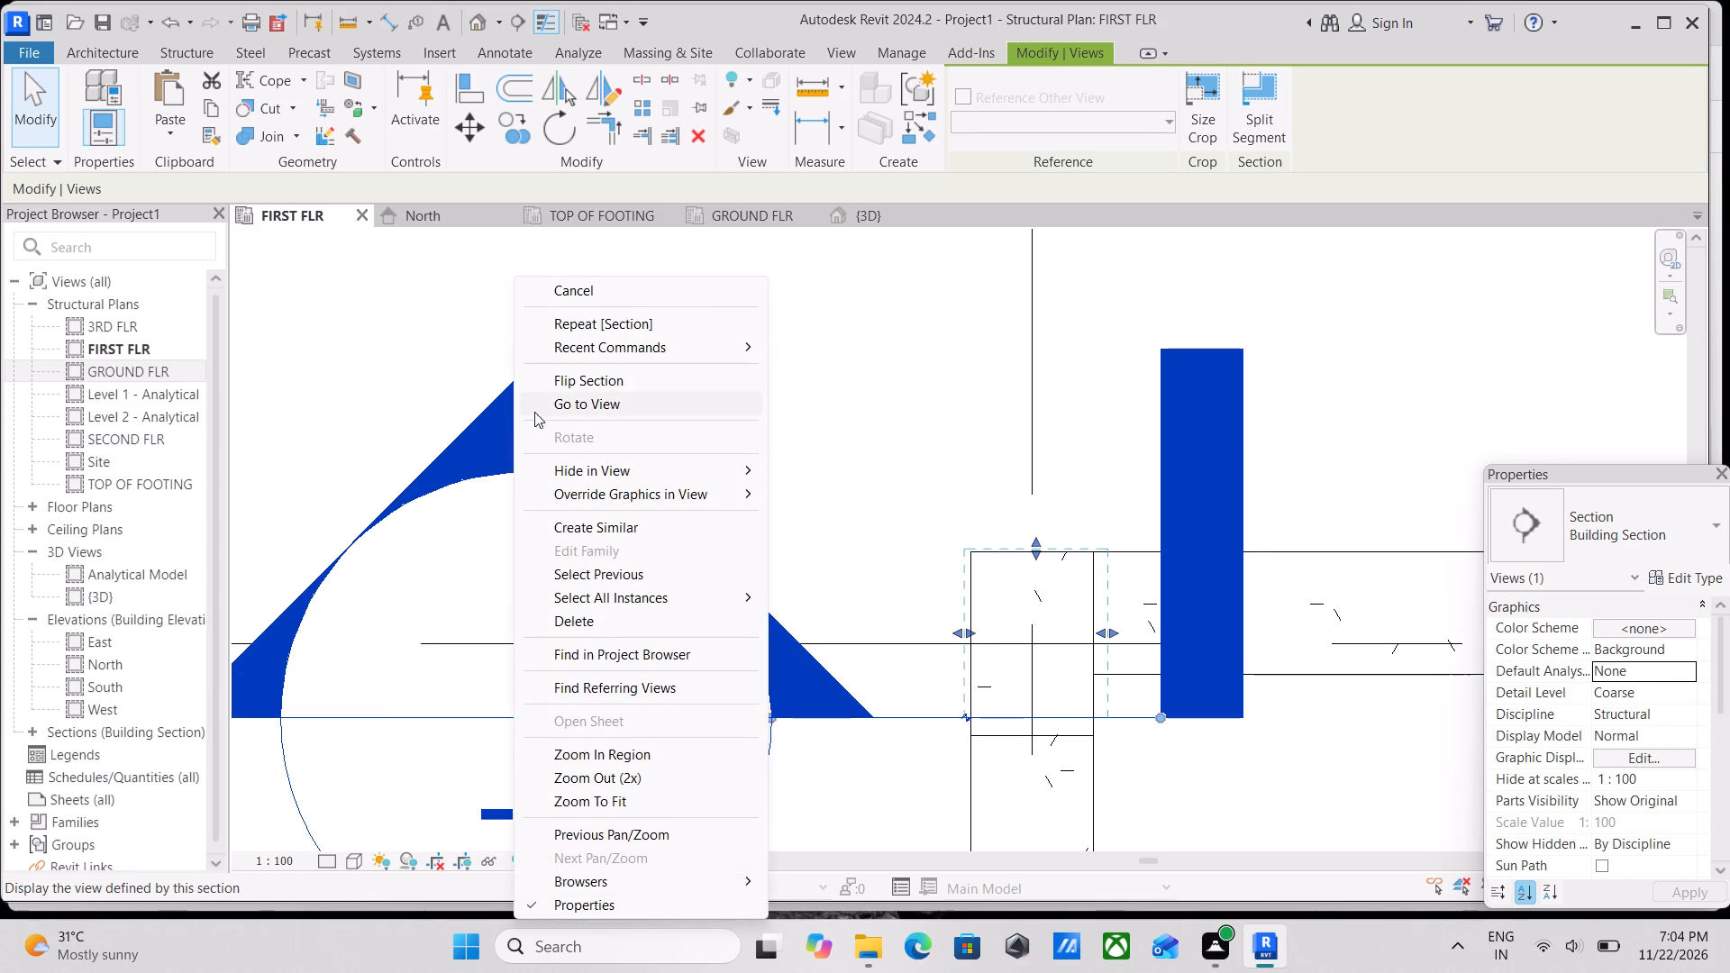
click(607, 408)
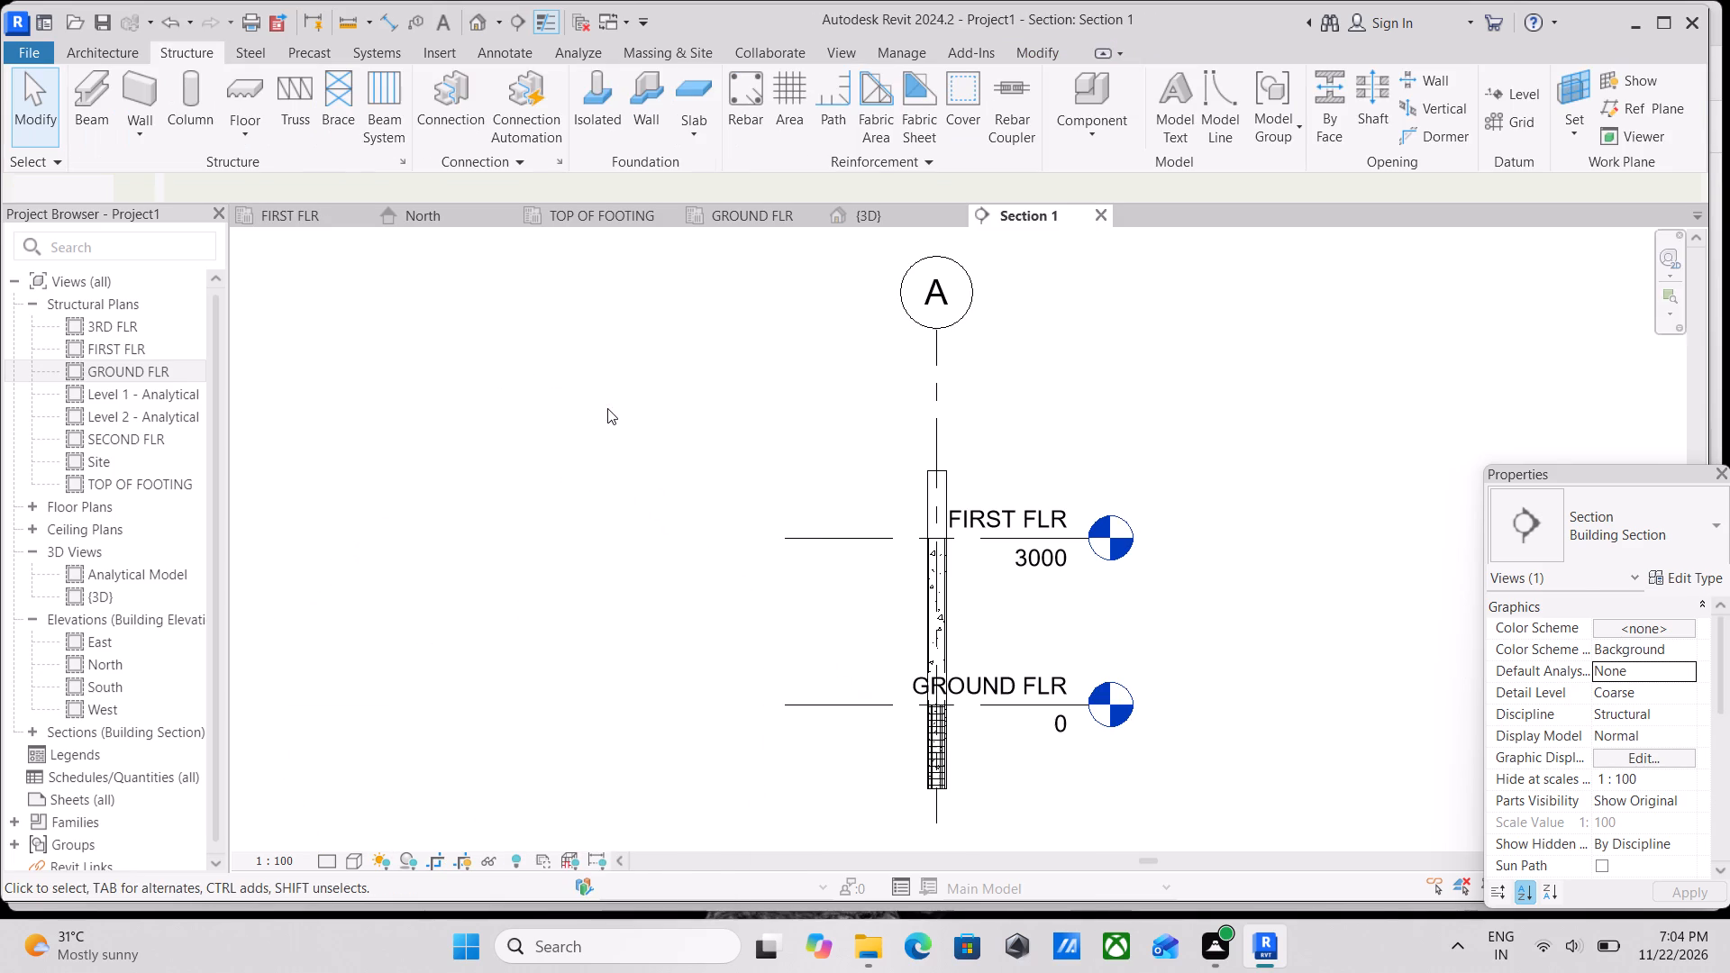
scroll(903, 659, up, 2)
scroll(998, 667, up, 2)
scroll(970, 527, up, 2)
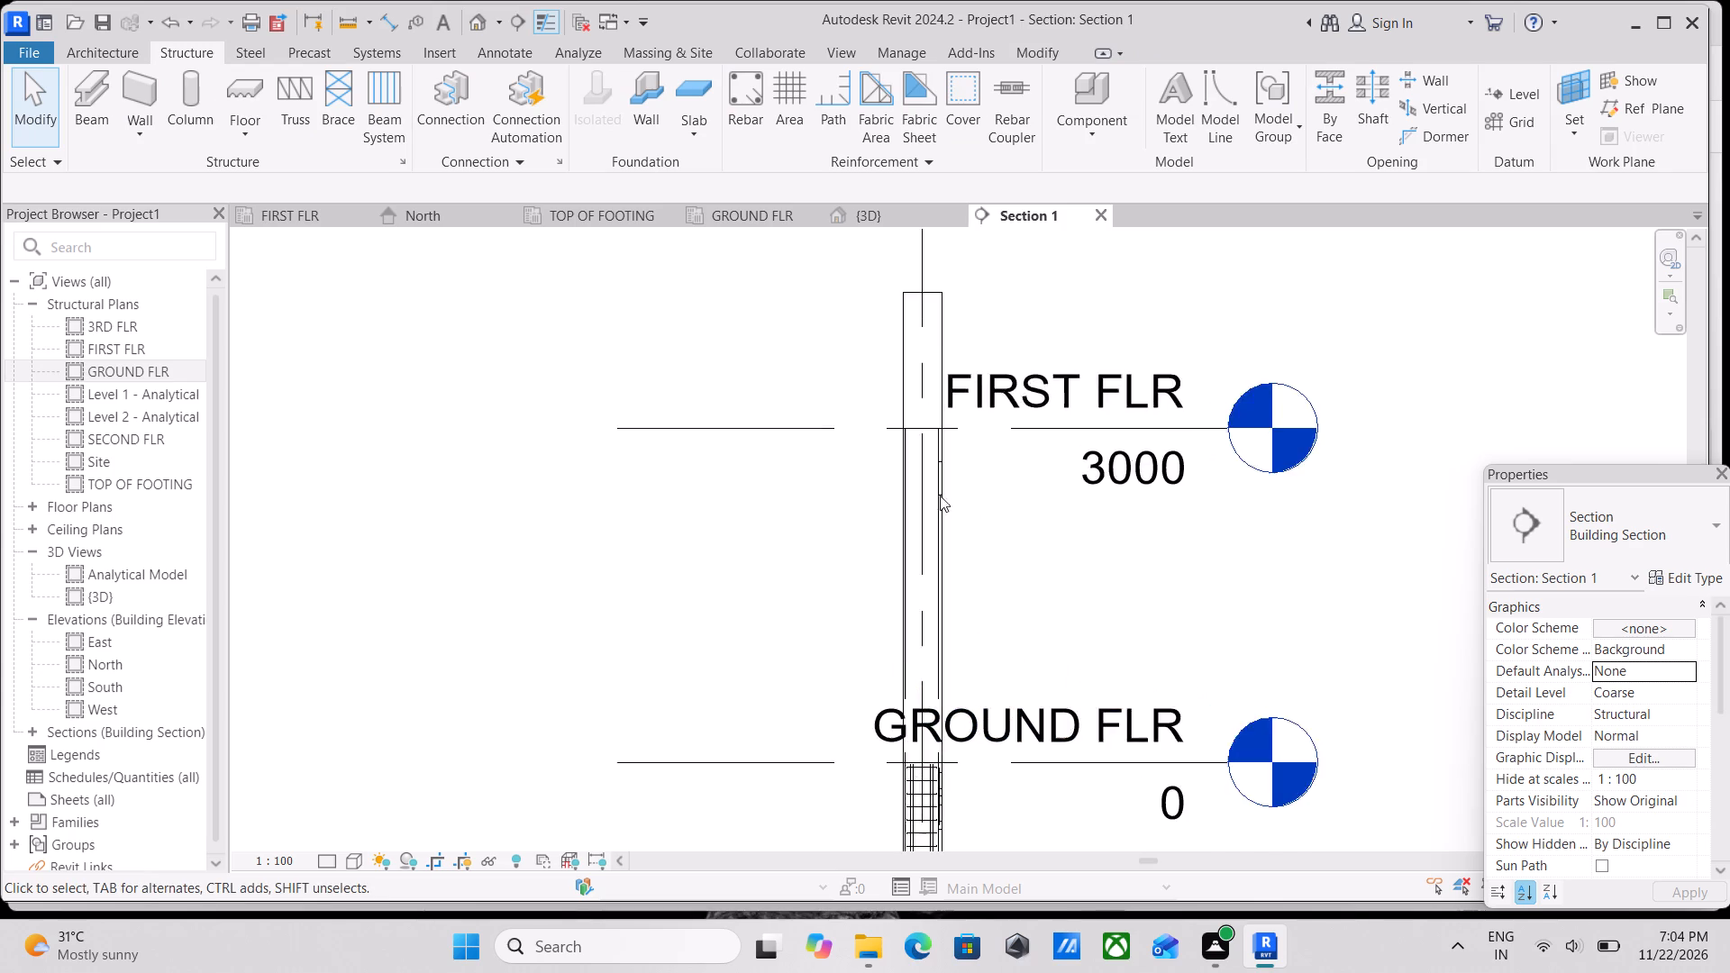
scroll(940, 496, up, 5)
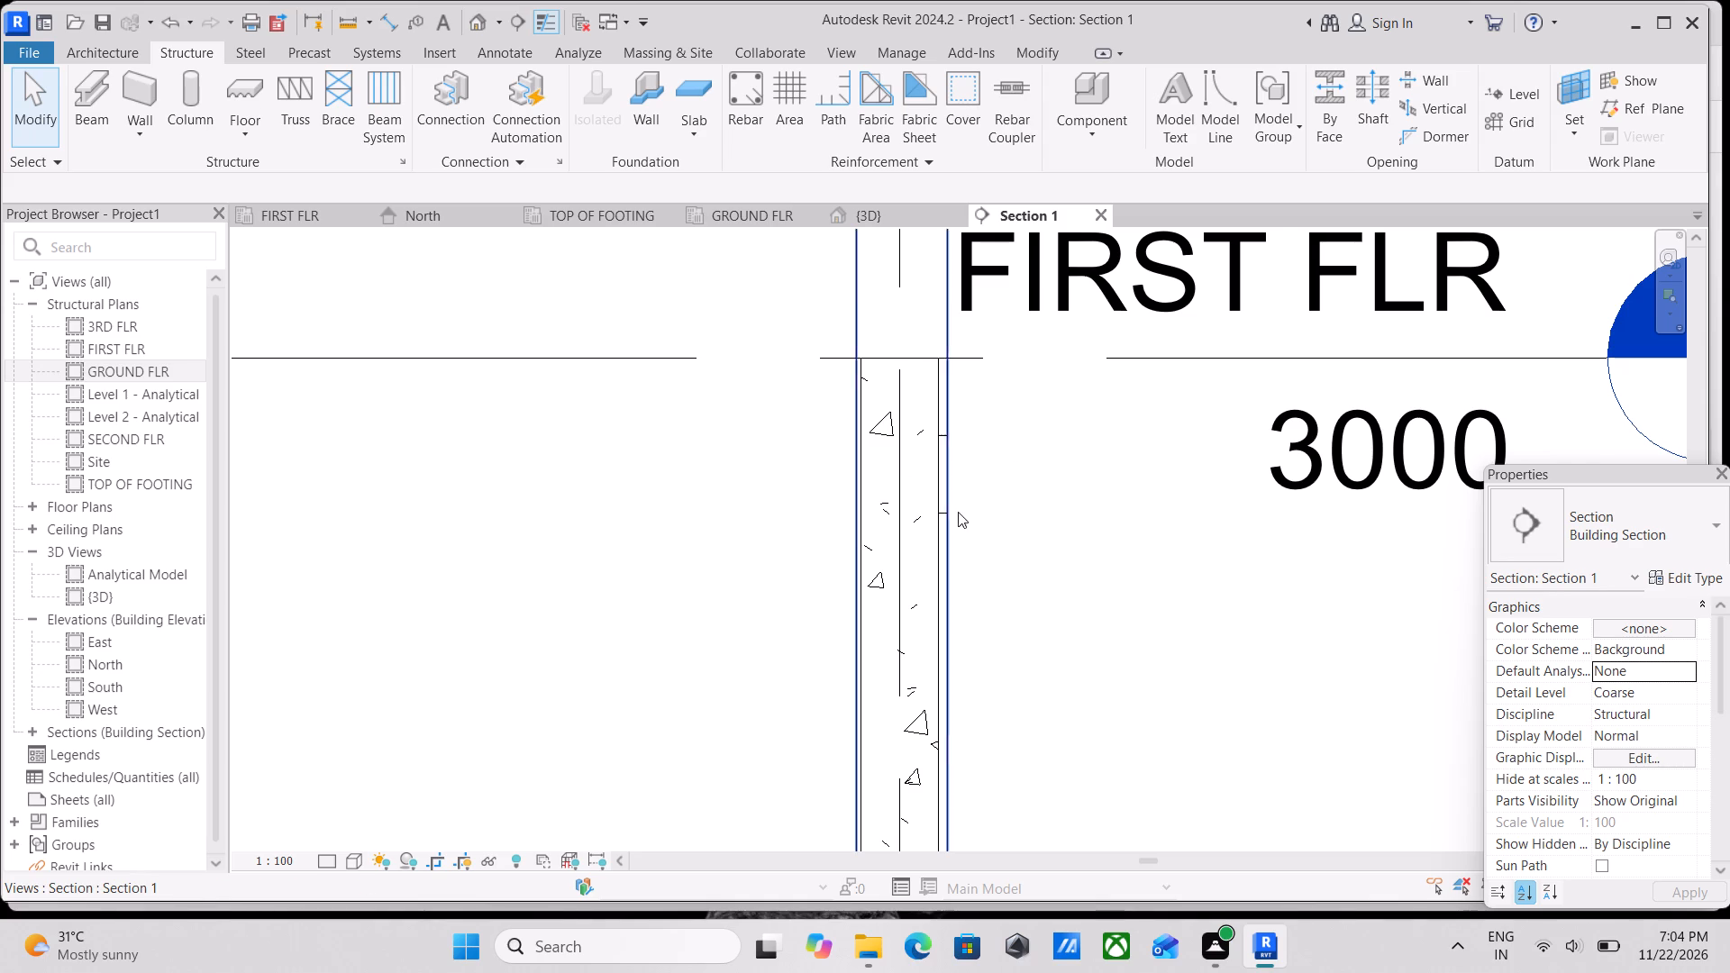
scroll(958, 512, up, 3)
scroll(897, 414, down, 4)
middle_drag(897, 414, 858, 396)
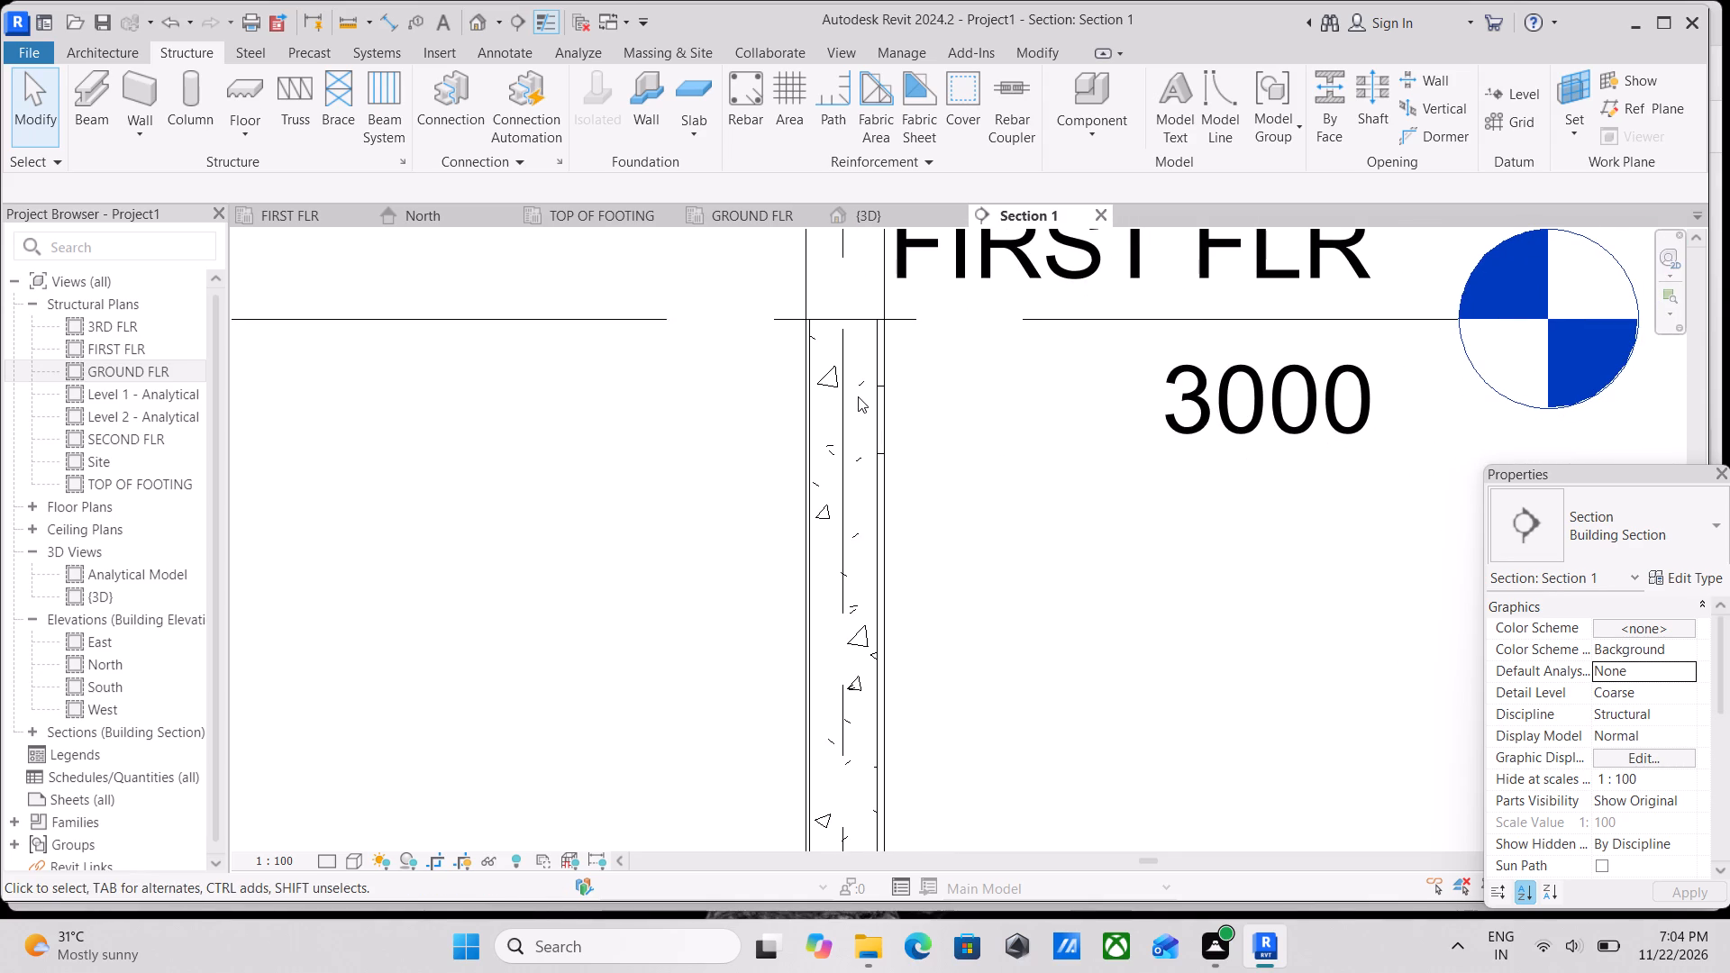
scroll(858, 396, up, 2)
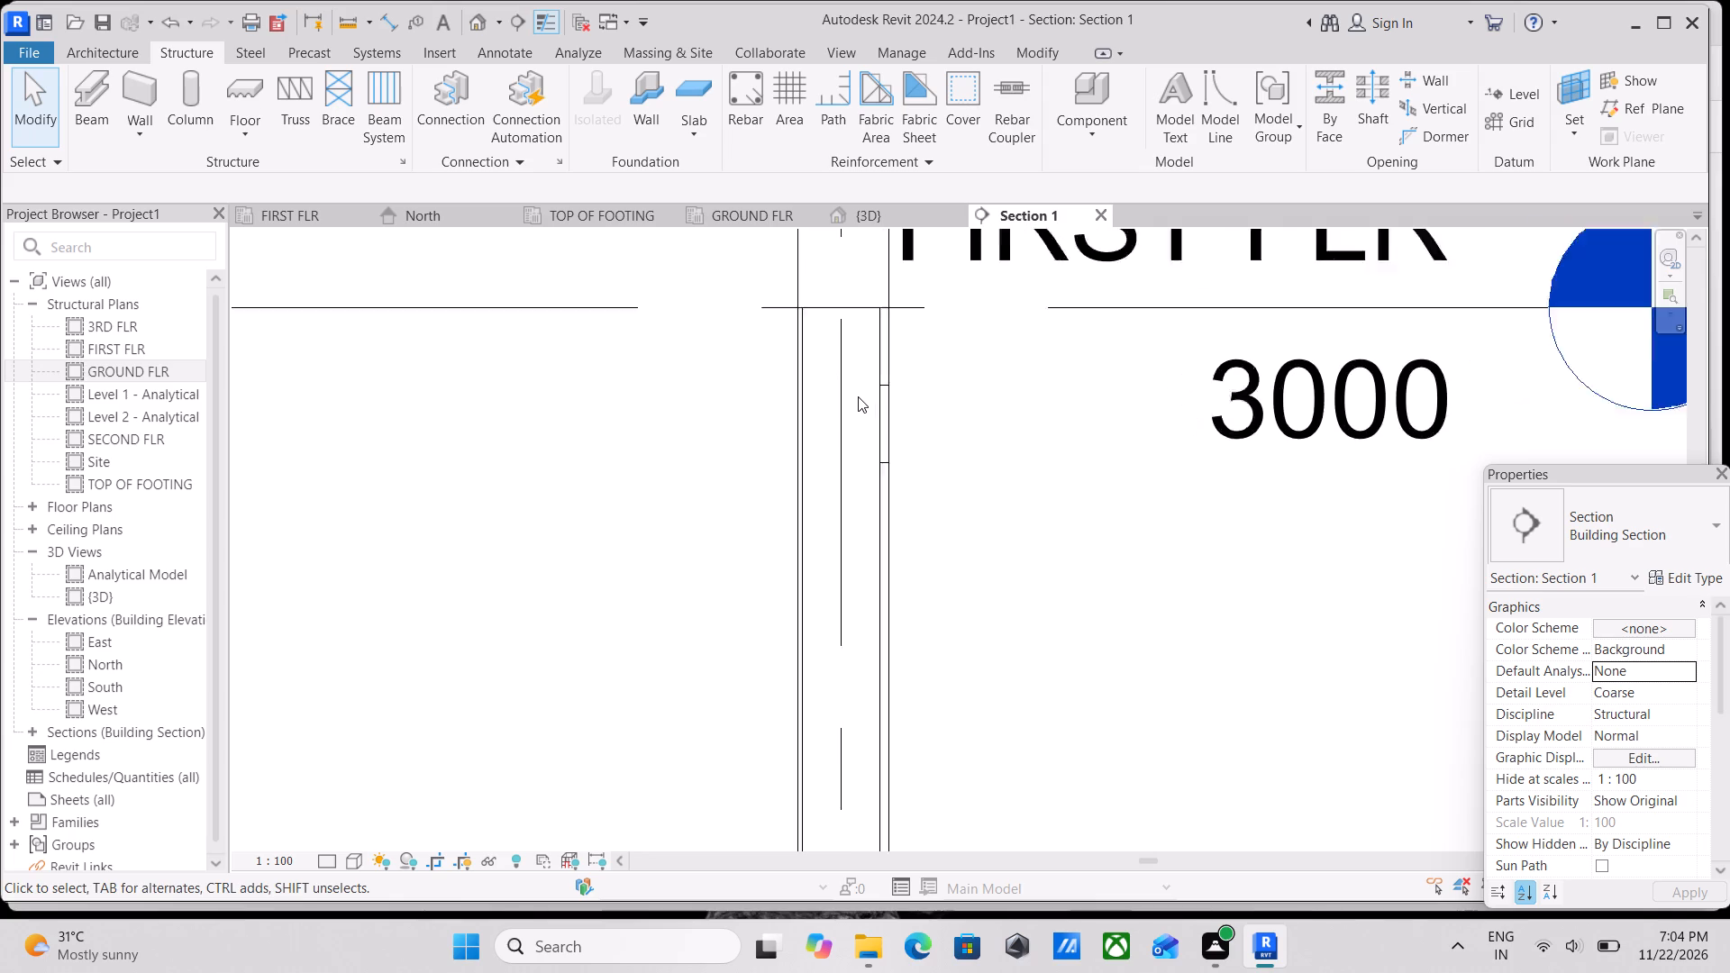
scroll(766, 305, down, 3)
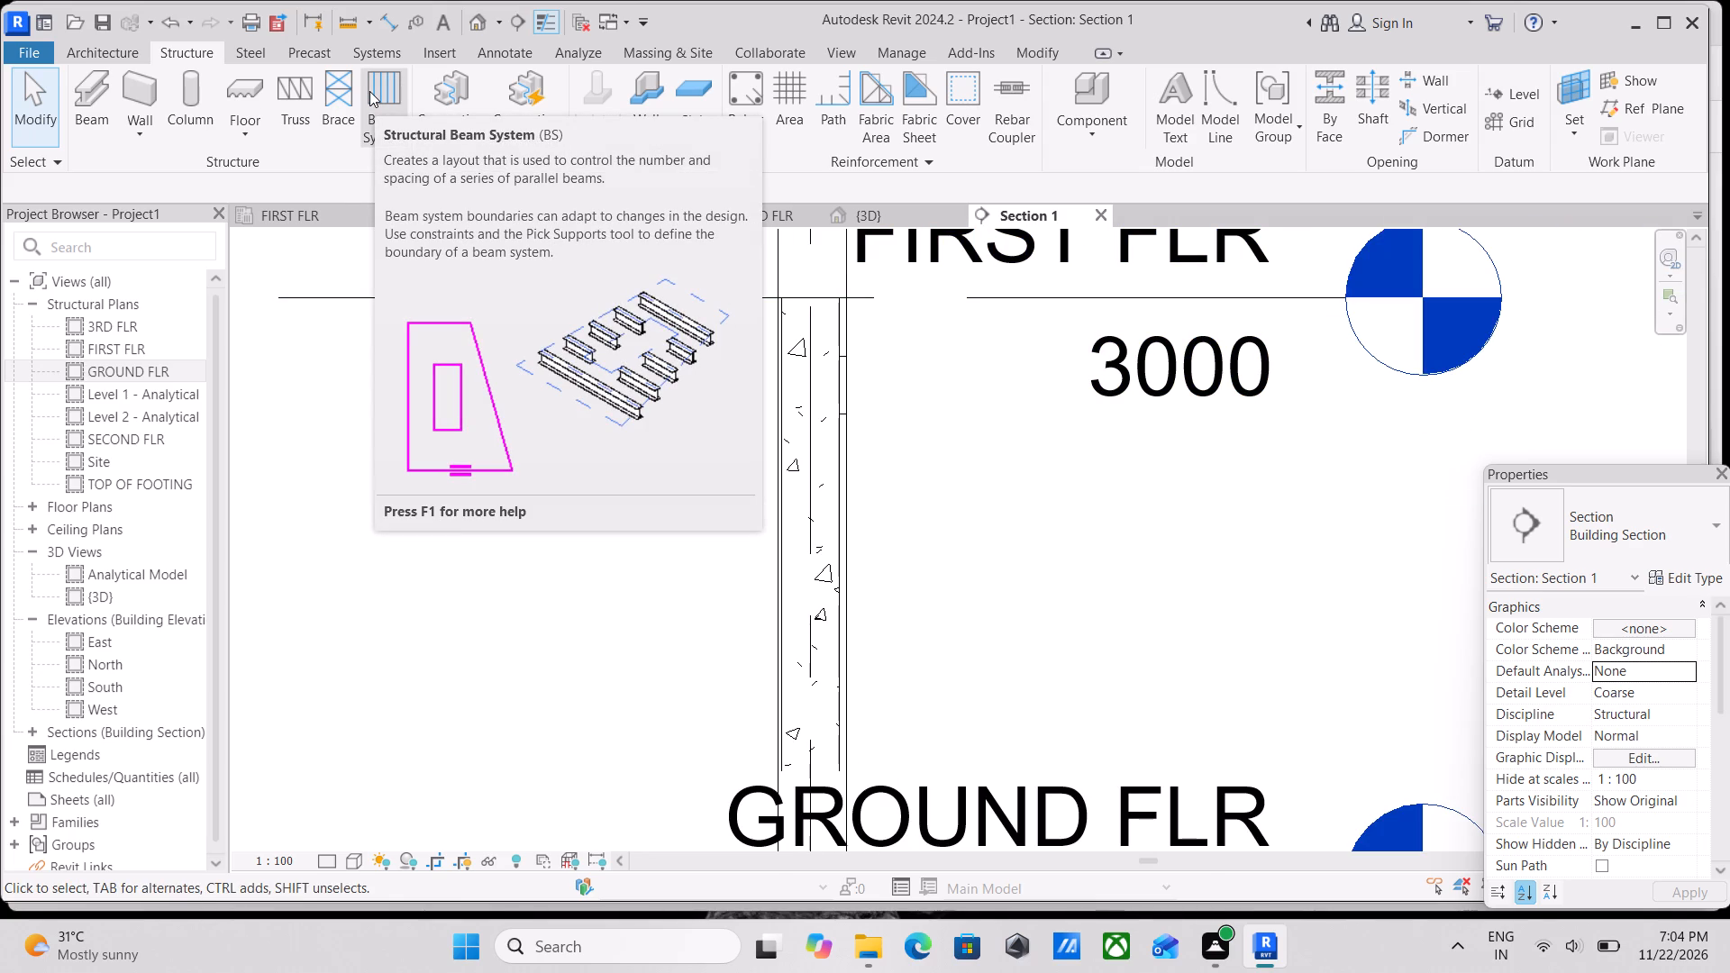
Extend the aligned GROUND FLR and FIRST FLR level lines in the section so their heads sit well clear of the column.
scroll(724, 277, up, 2)
scroll(604, 197, down, 4)
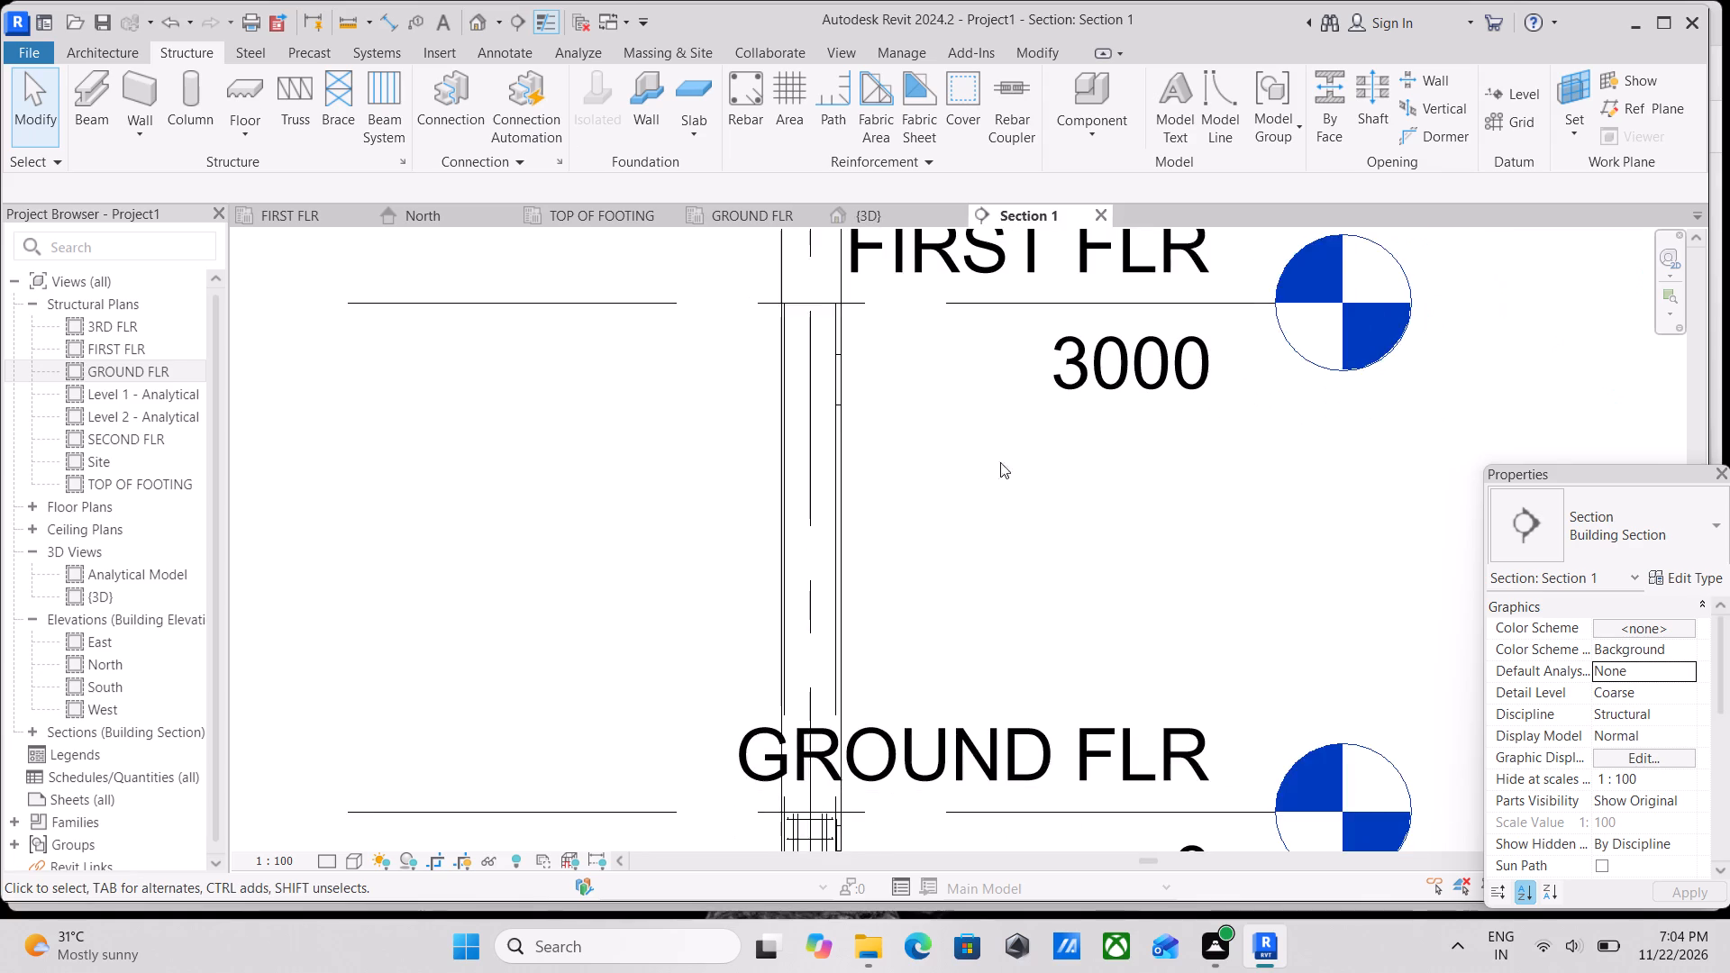
scroll(1044, 458, down, 5)
click(709, 633)
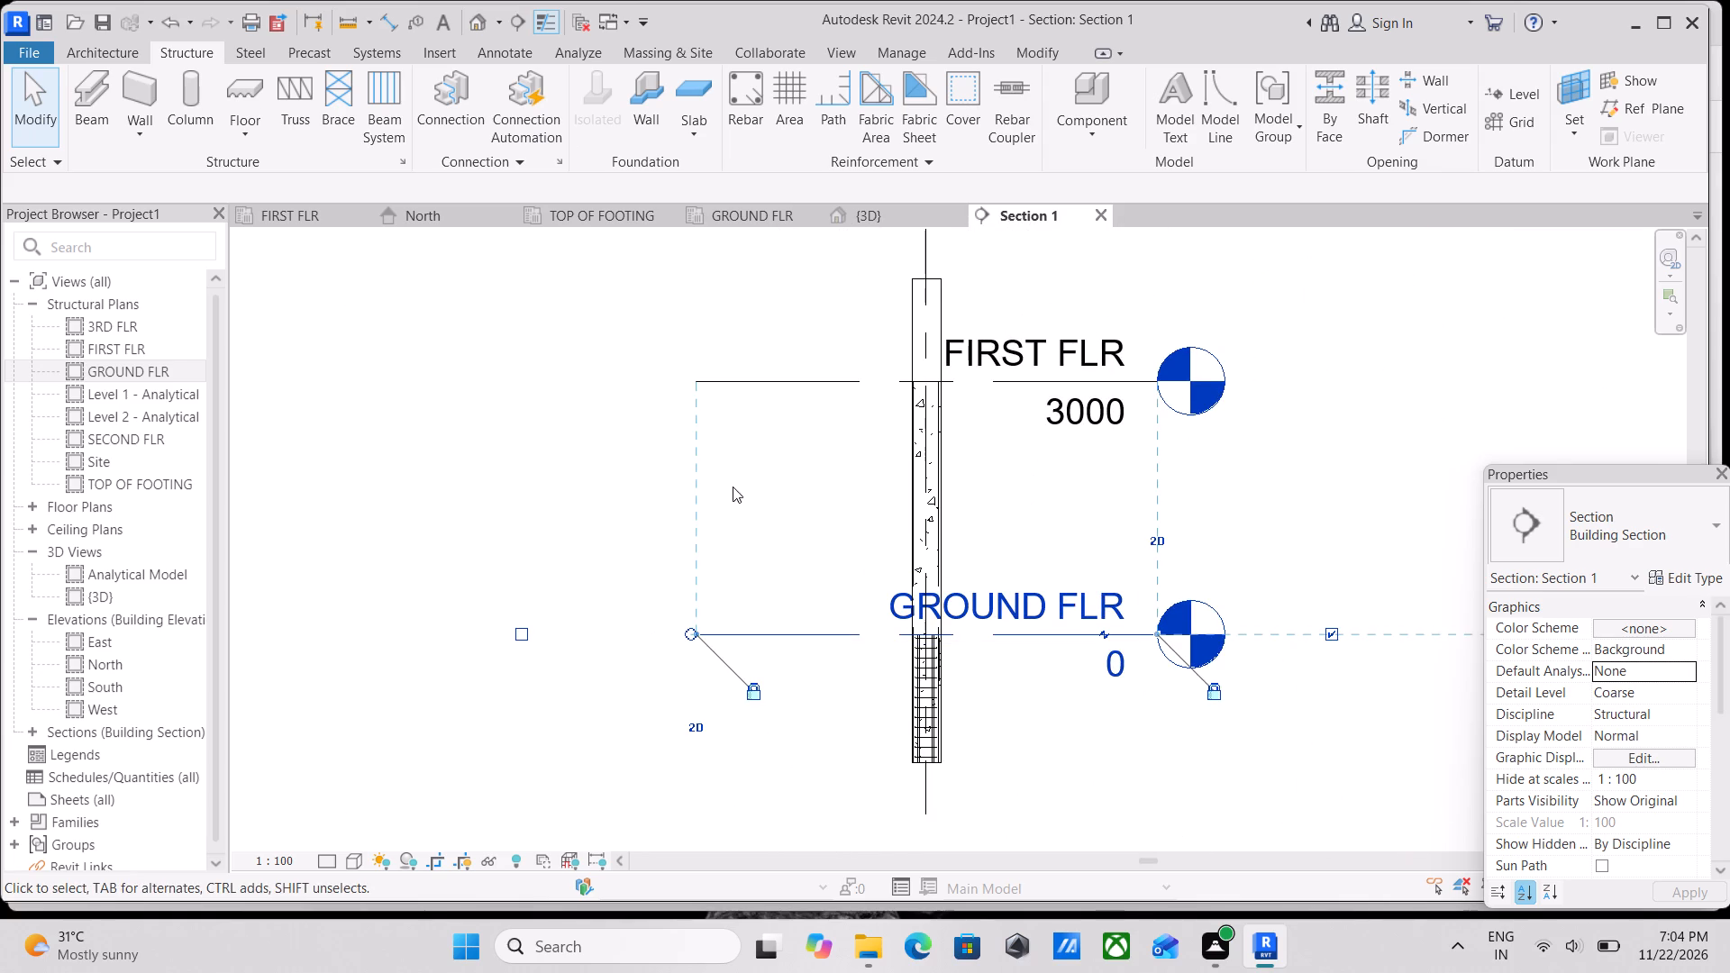
middle_drag(676, 472, 458, 434)
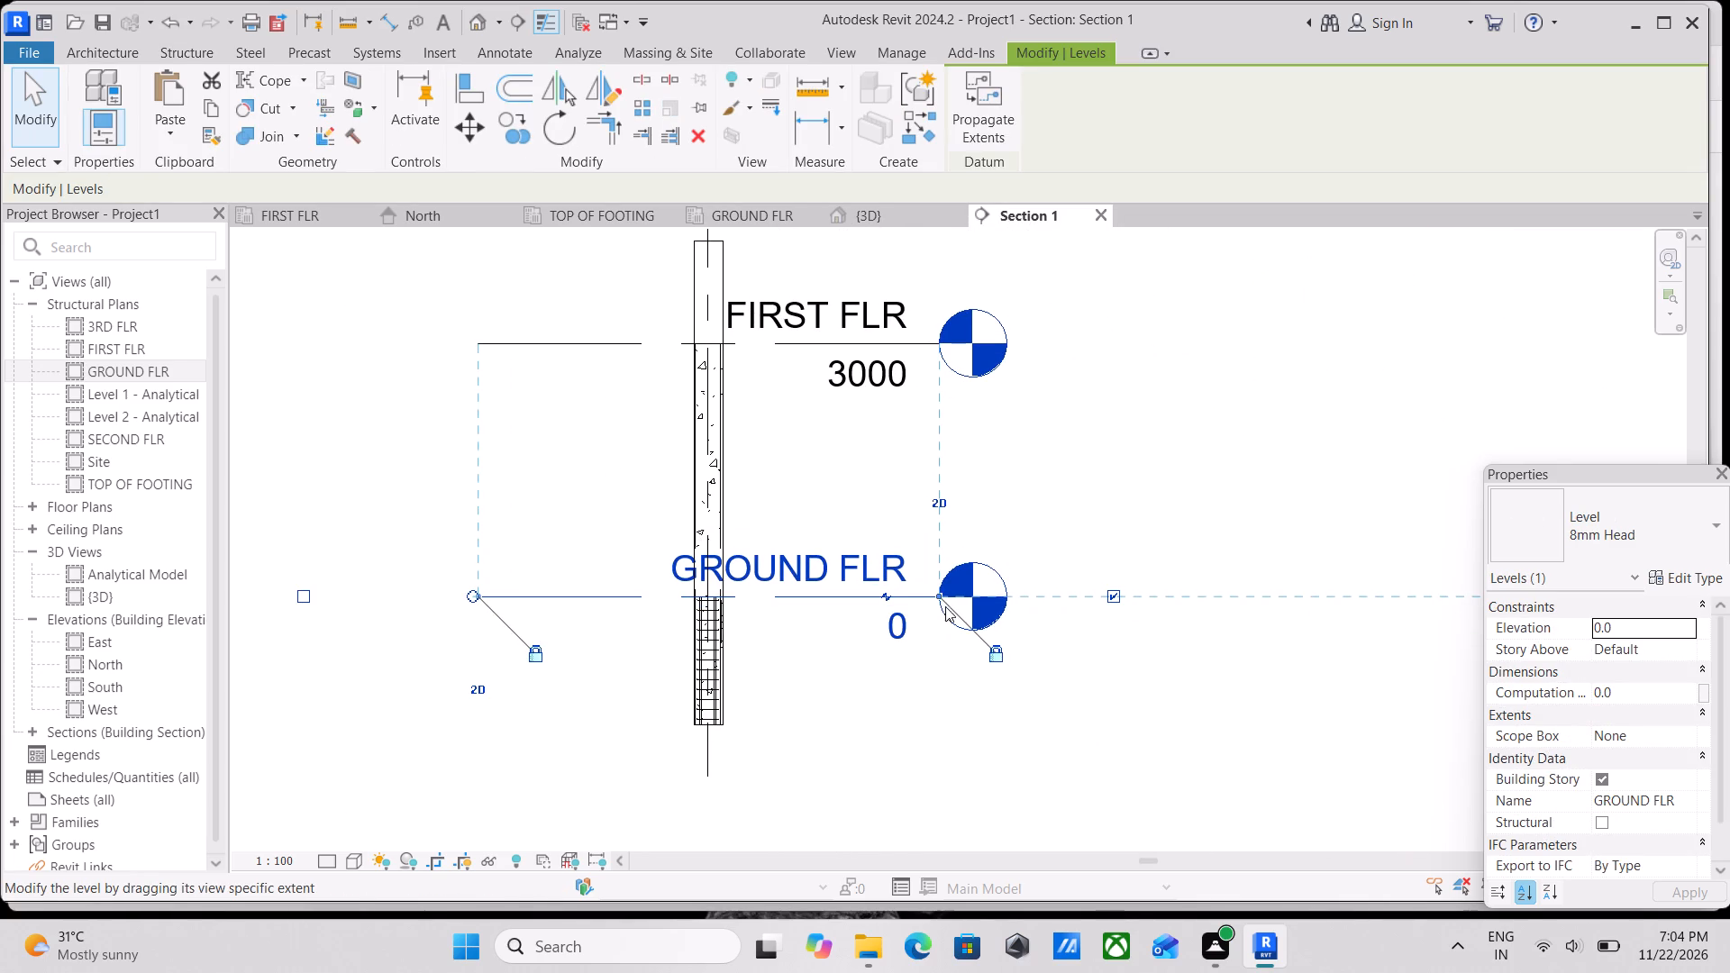
drag(934, 592, 1106, 605)
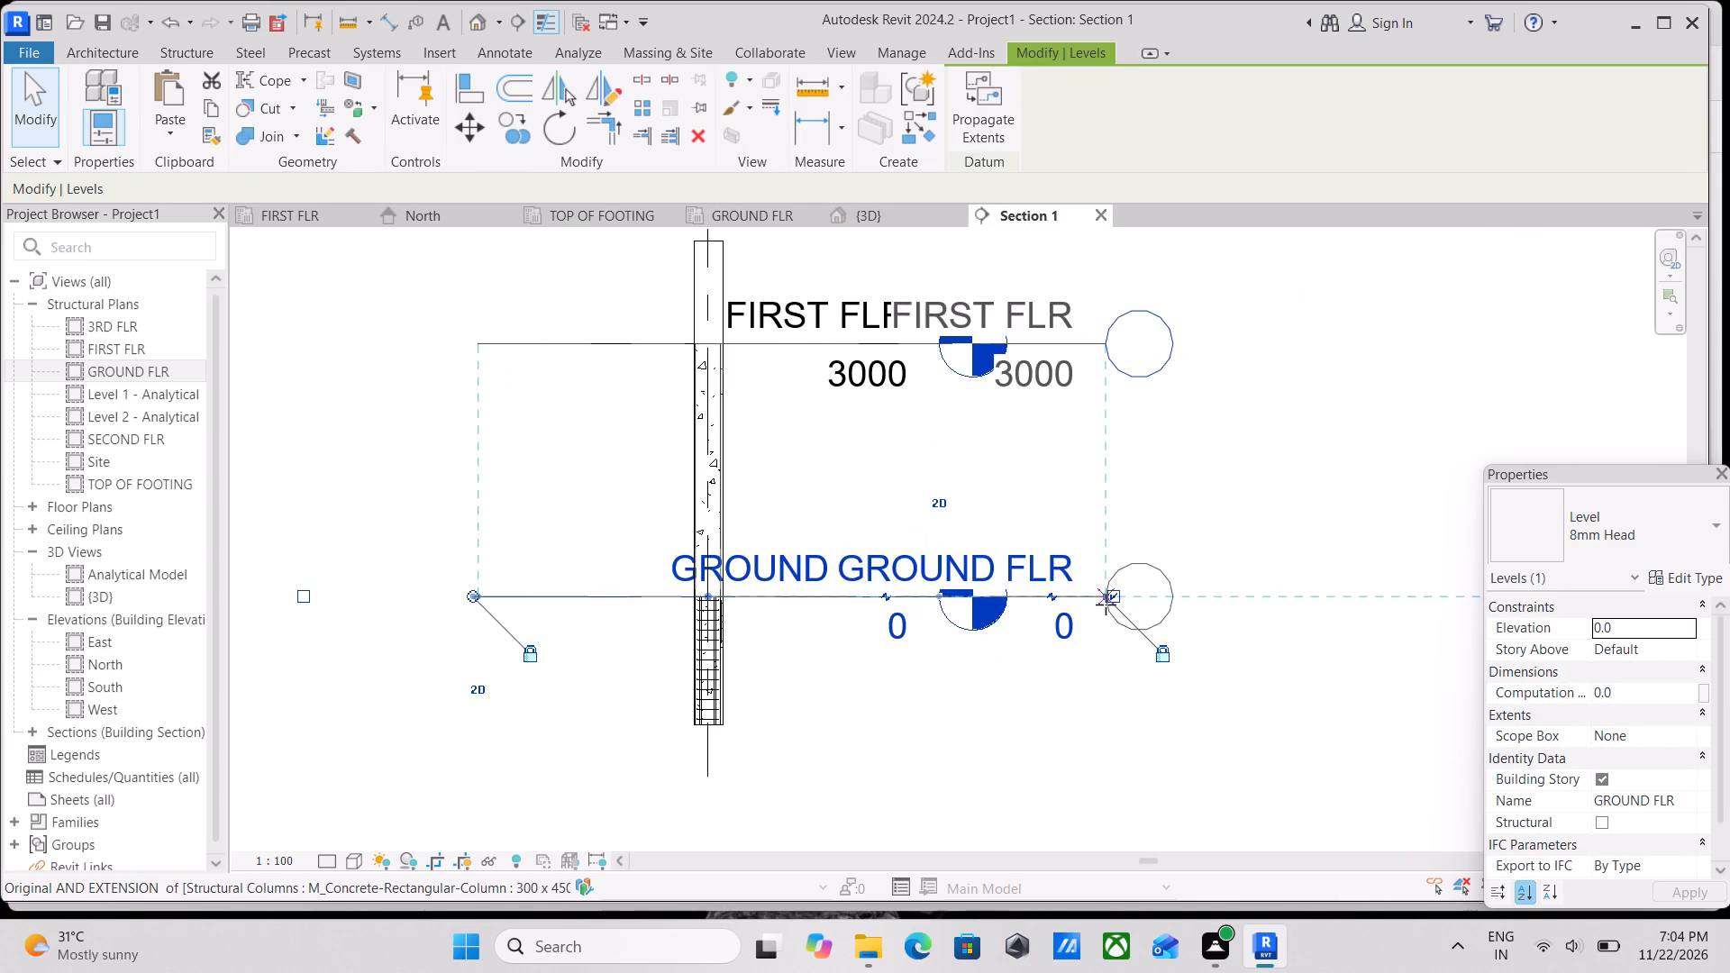
drag(1106, 605, 1373, 618)
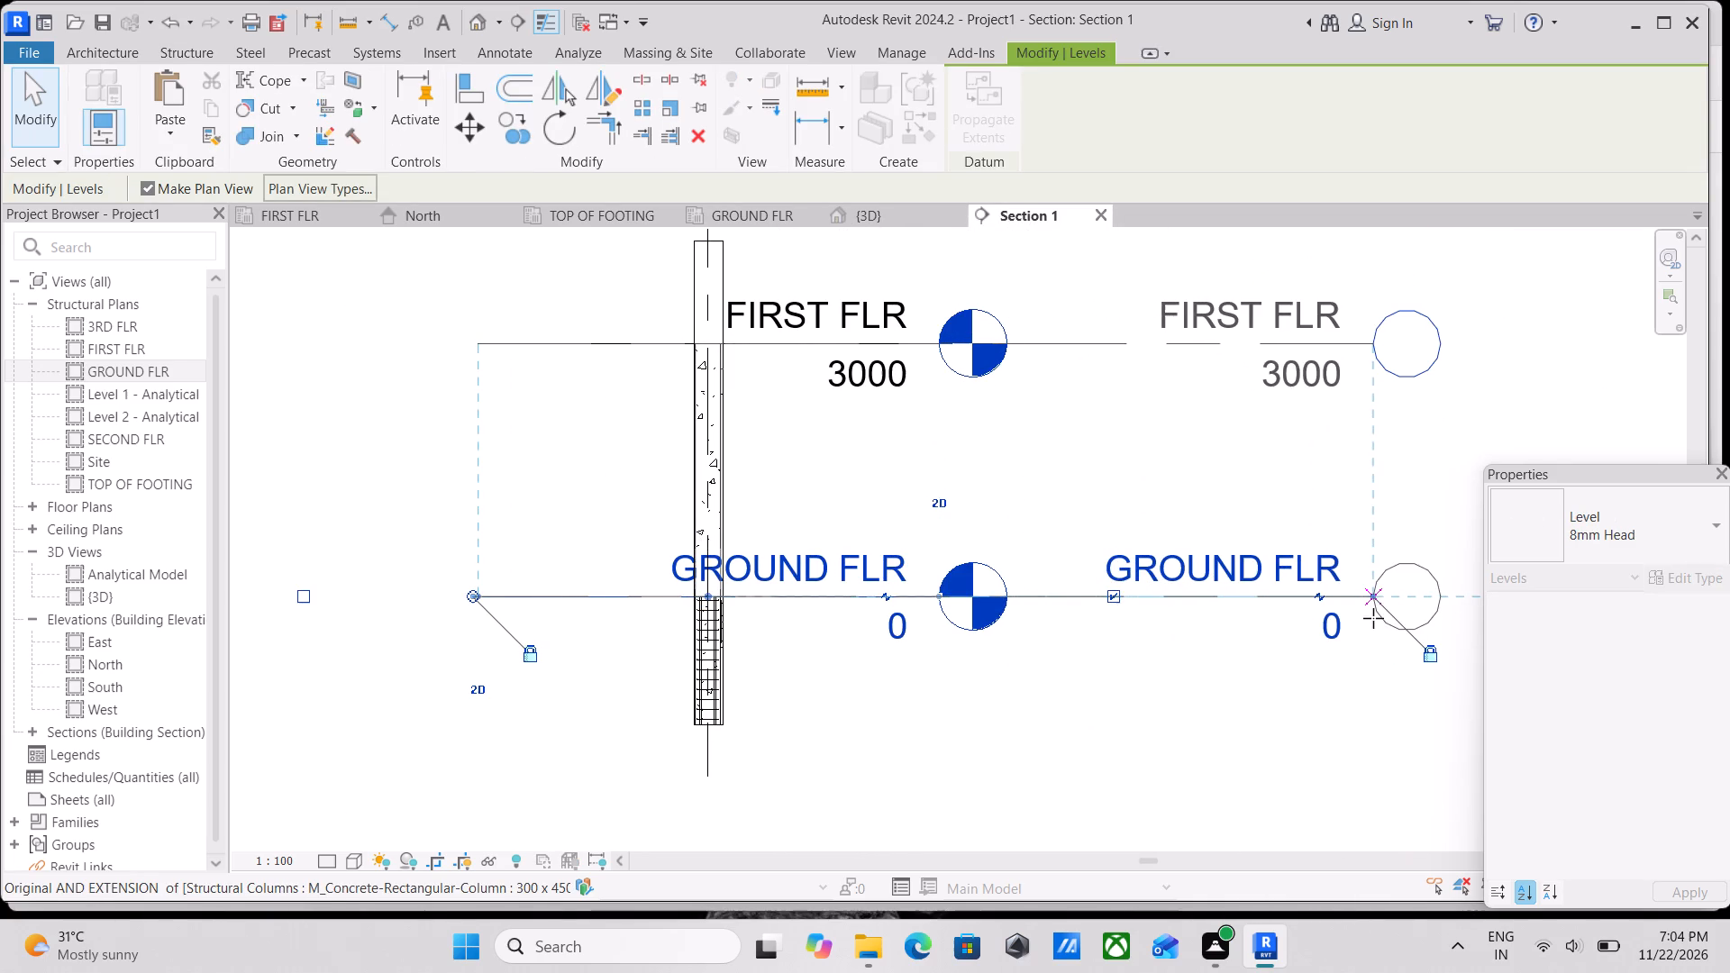
Examine the column in the section closely, focusing on its top where it meets the FIRST FLR level.
scroll(899, 575, up, 2)
middle_drag(815, 514, 1098, 659)
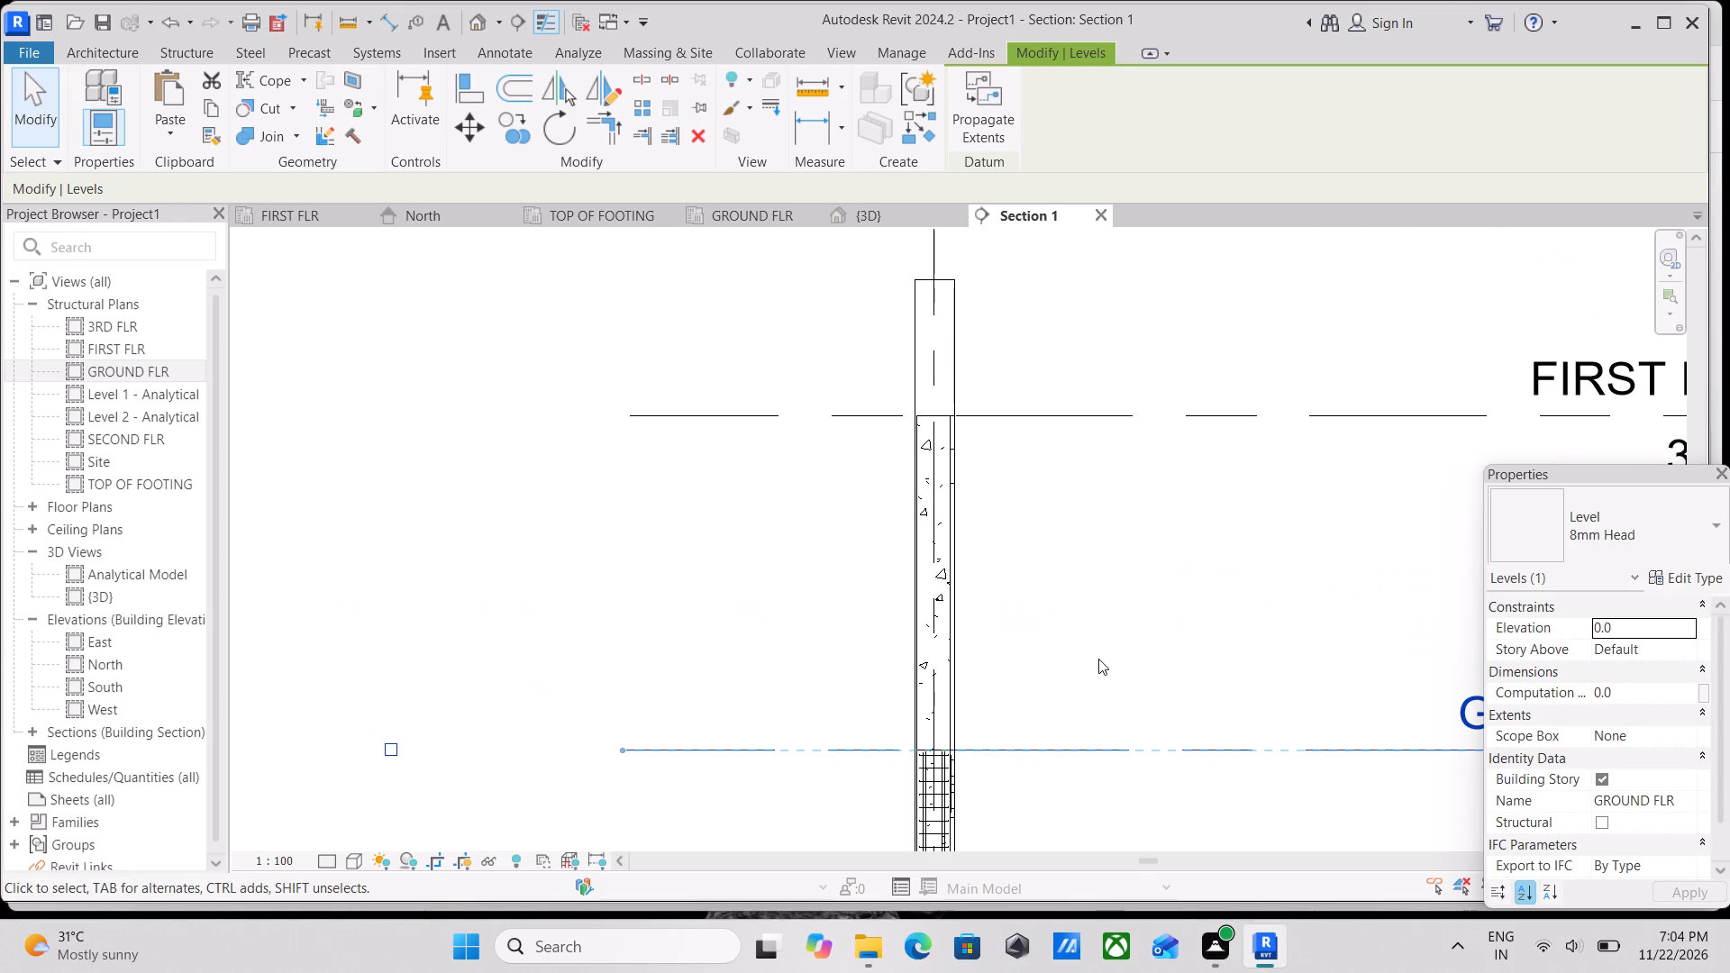
scroll(1098, 659, up, 1)
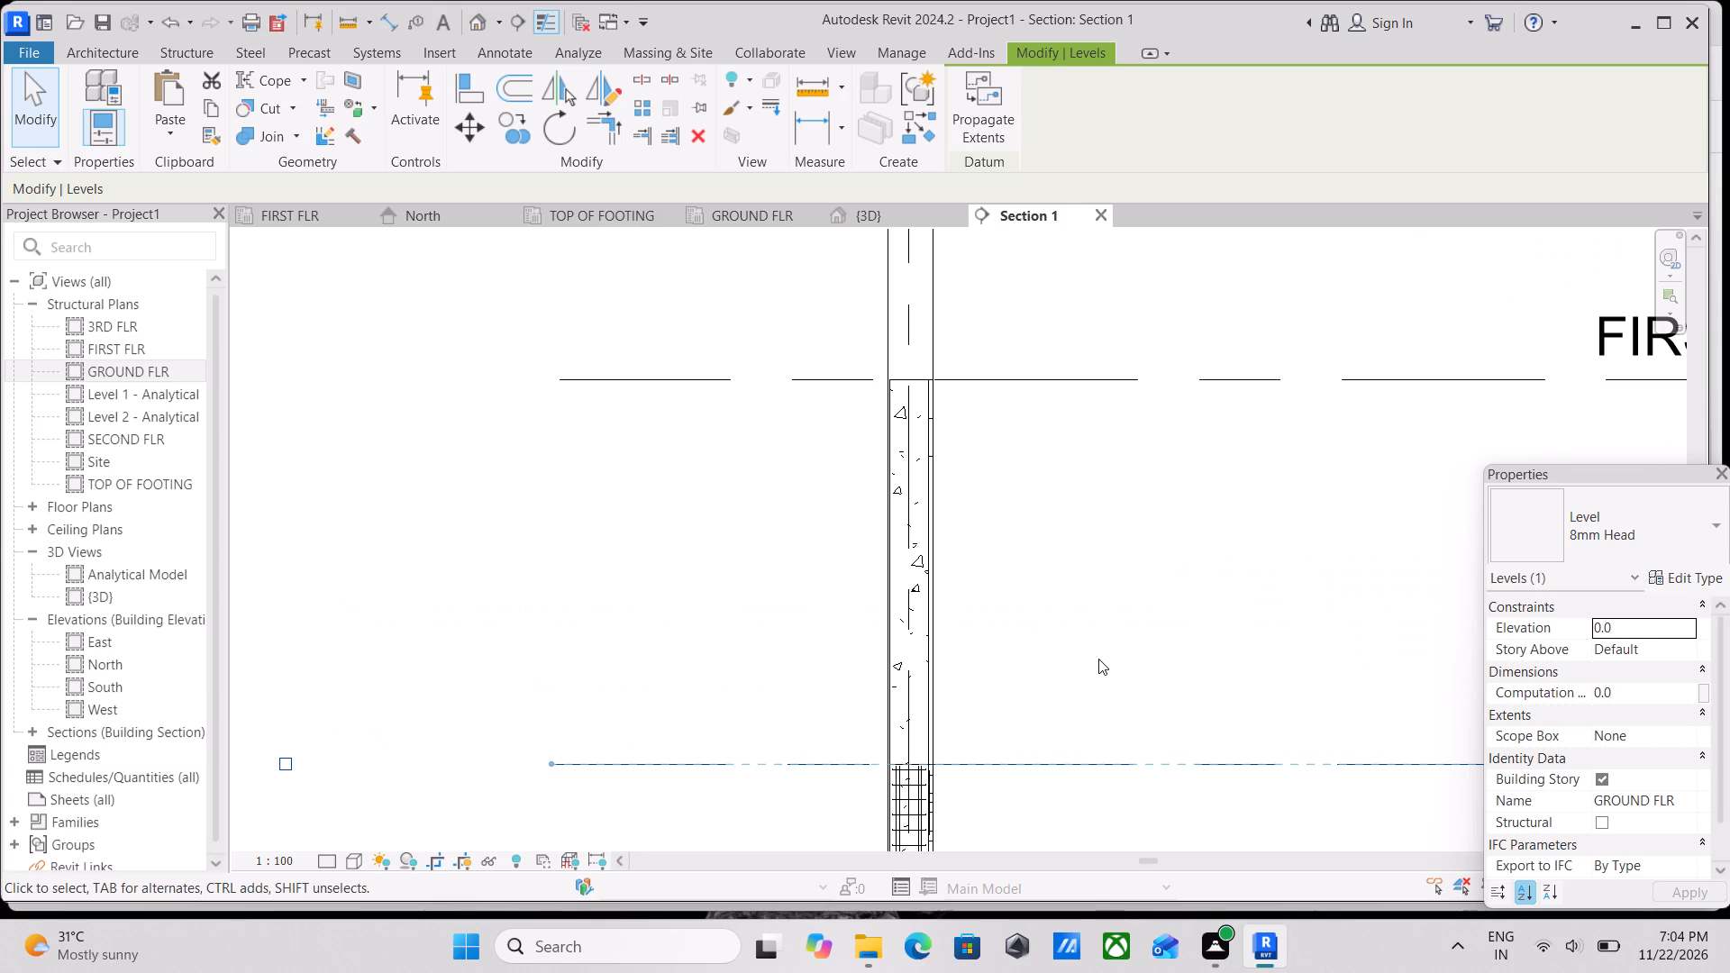
scroll(1098, 659, up, 1)
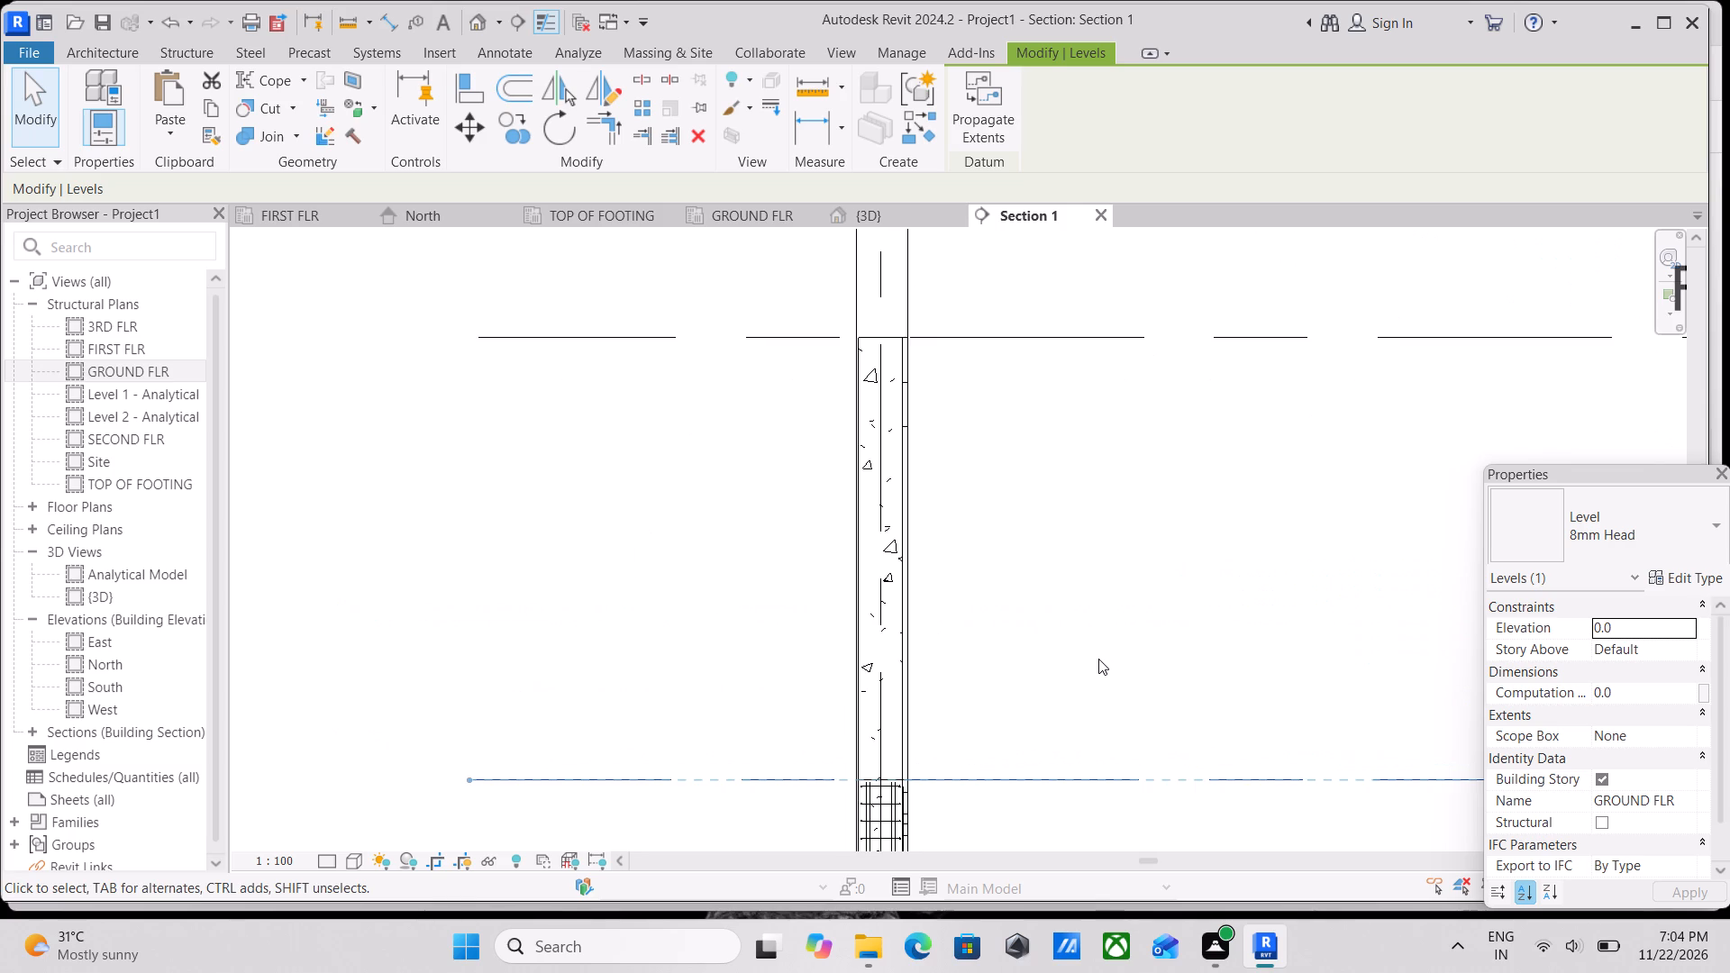
scroll(1098, 659, up, 2)
scroll(1098, 659, down, 5)
scroll(1001, 630, up, 2)
scroll(919, 369, up, 3)
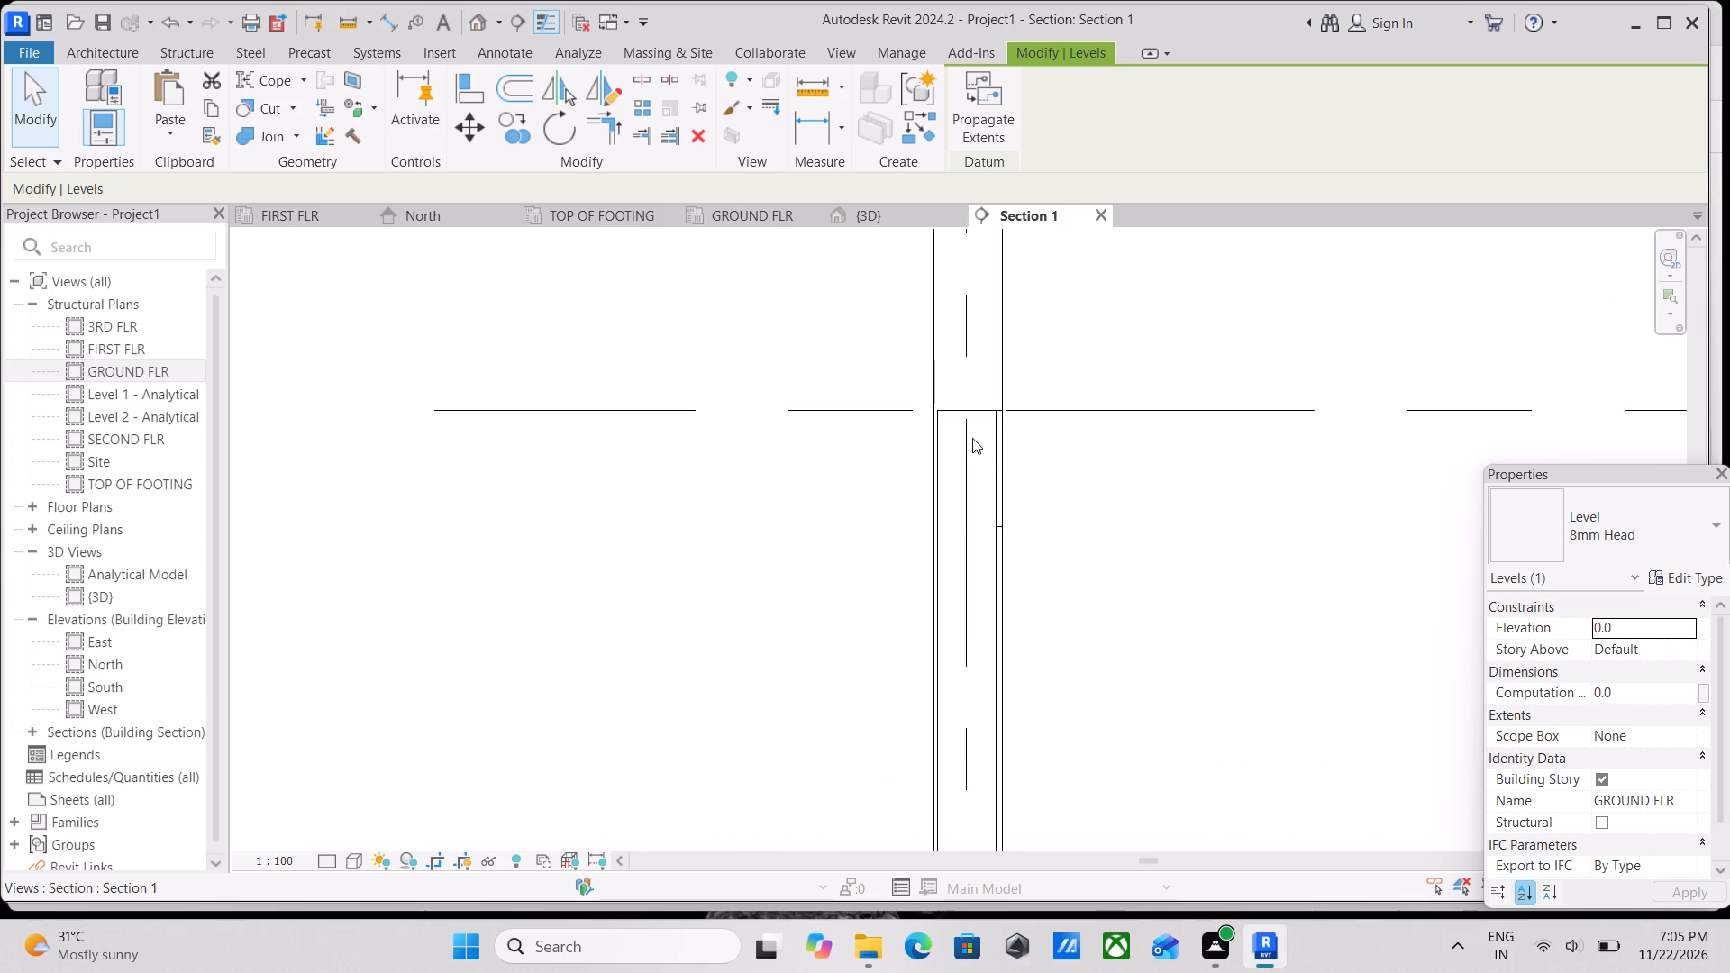
scroll(994, 475, up, 4)
middle_drag(929, 459, 784, 486)
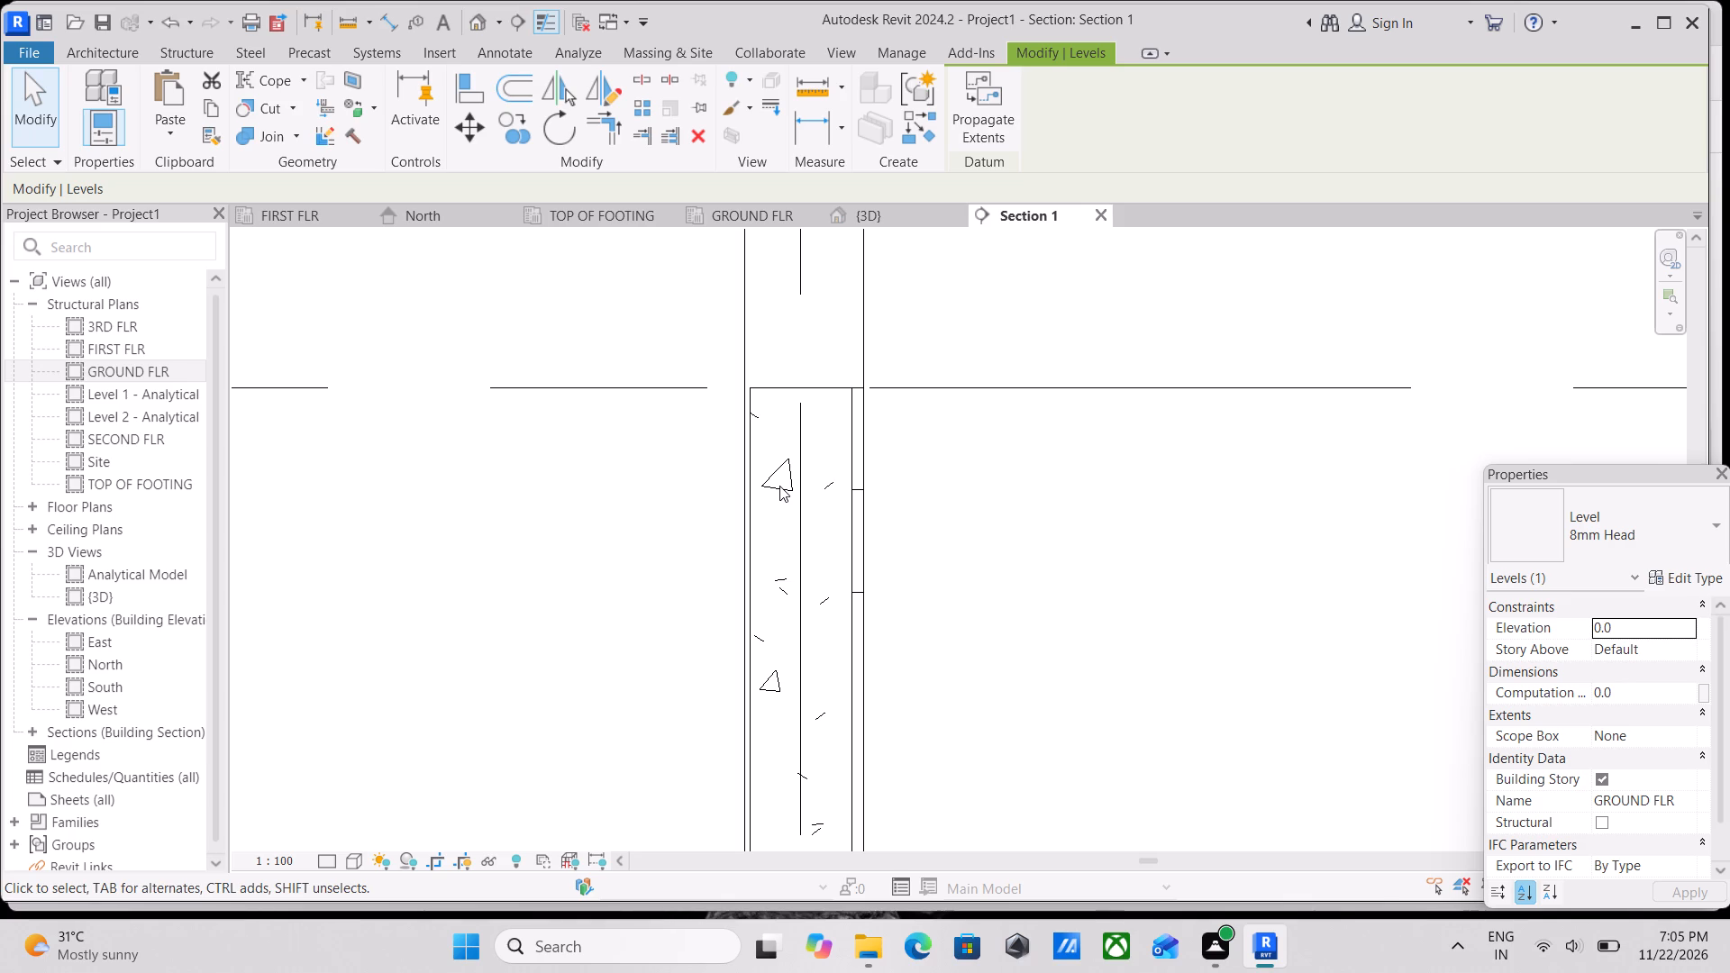
scroll(779, 486, up, 1)
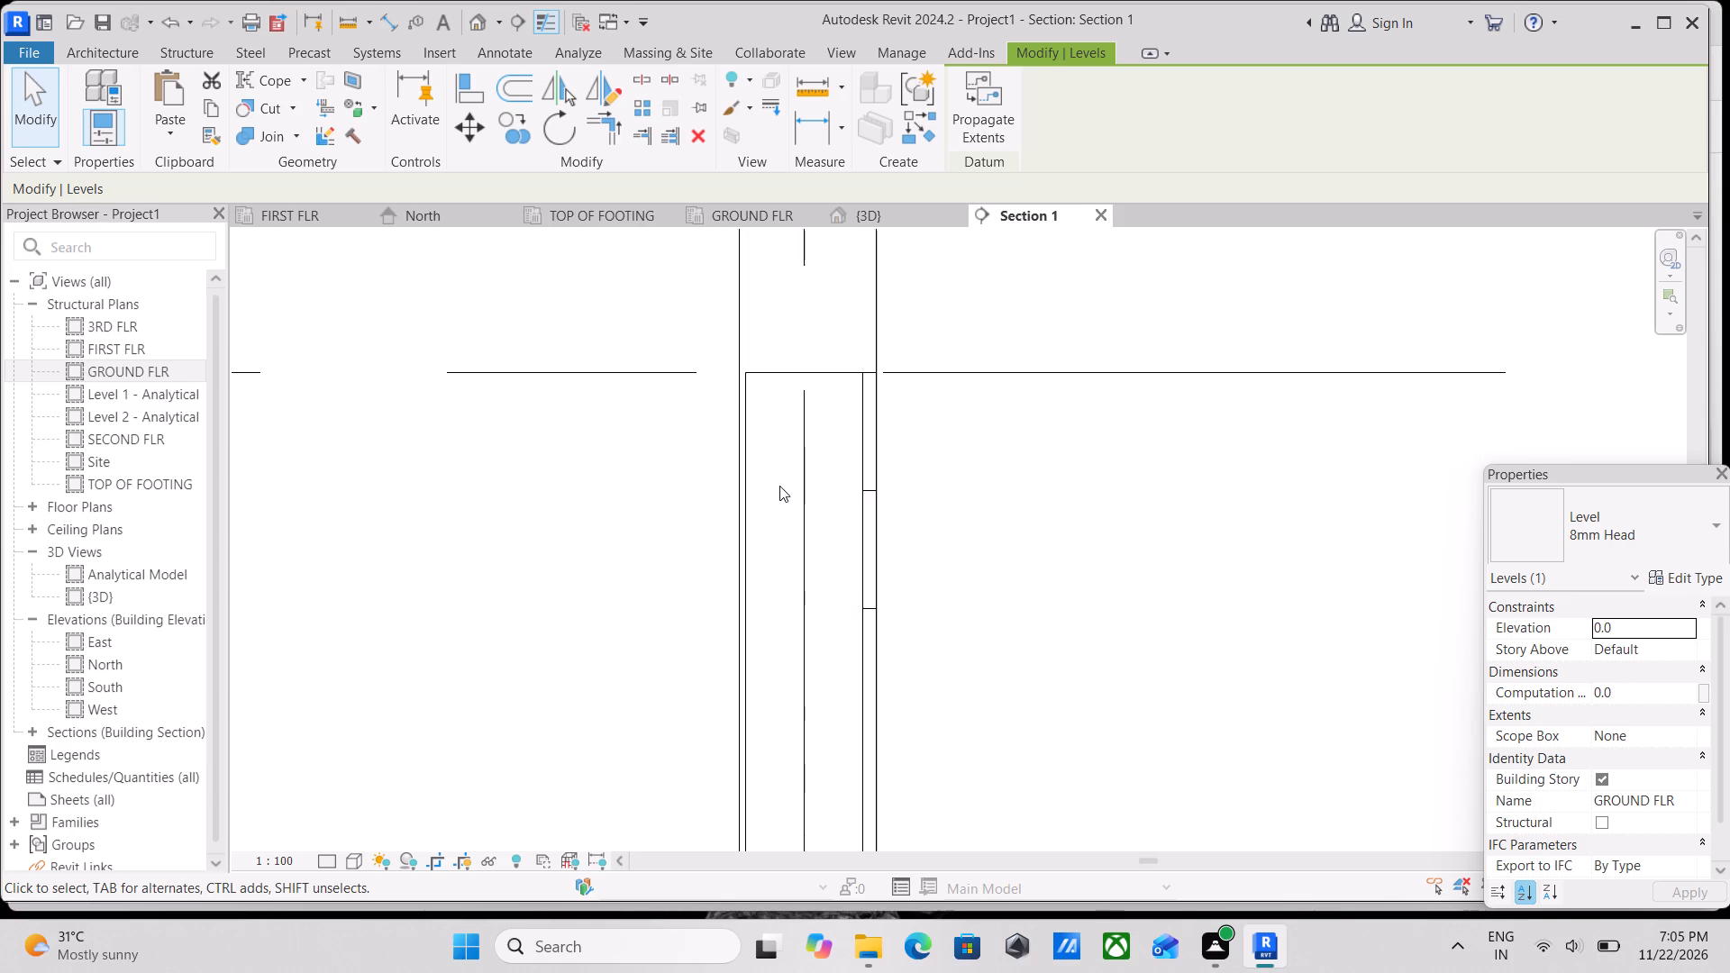
scroll(779, 486, down, 2)
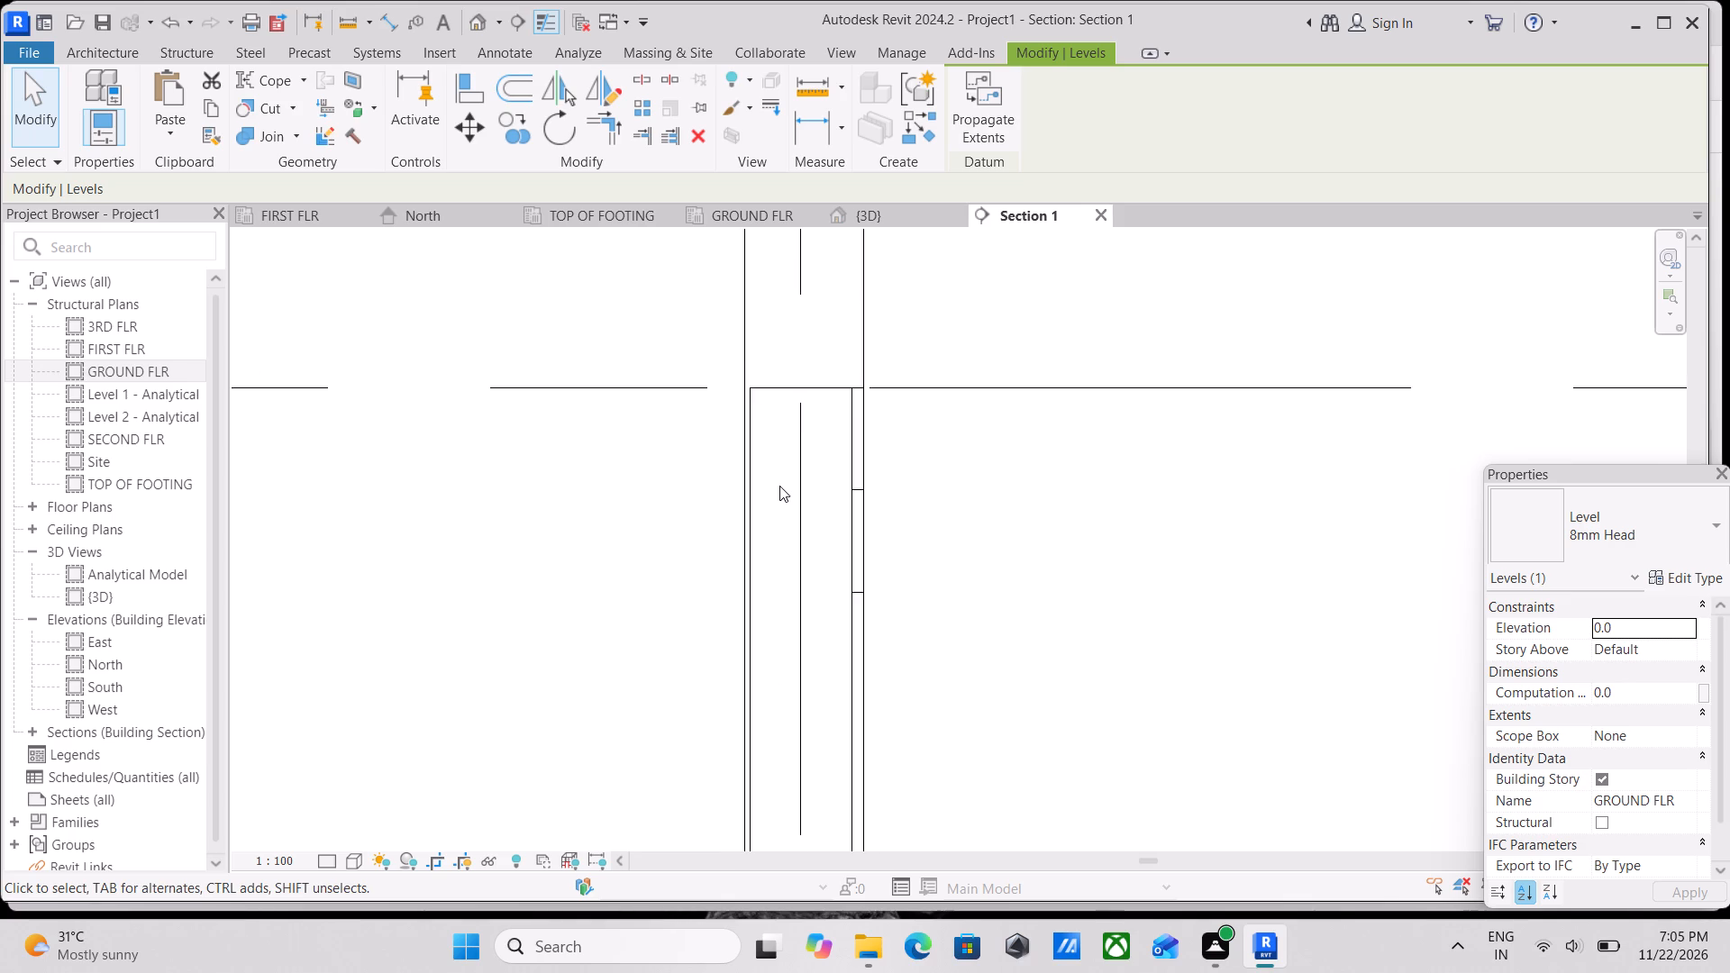
scroll(798, 506, down, 2)
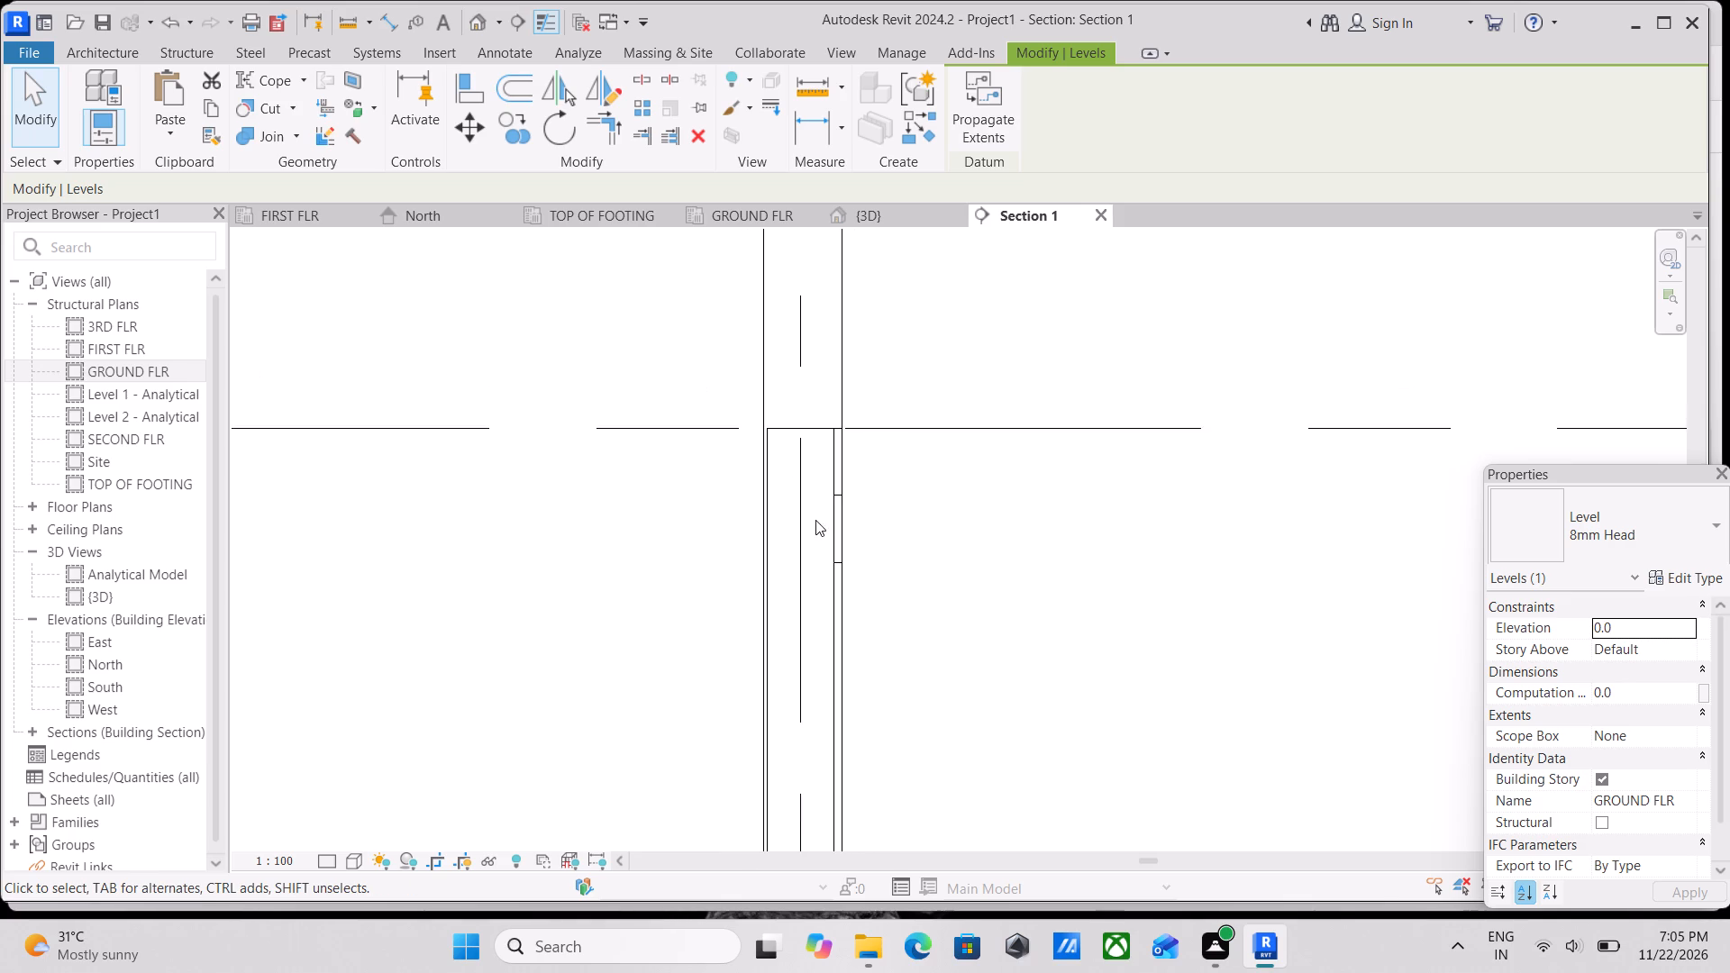
scroll(815, 520, up, 2)
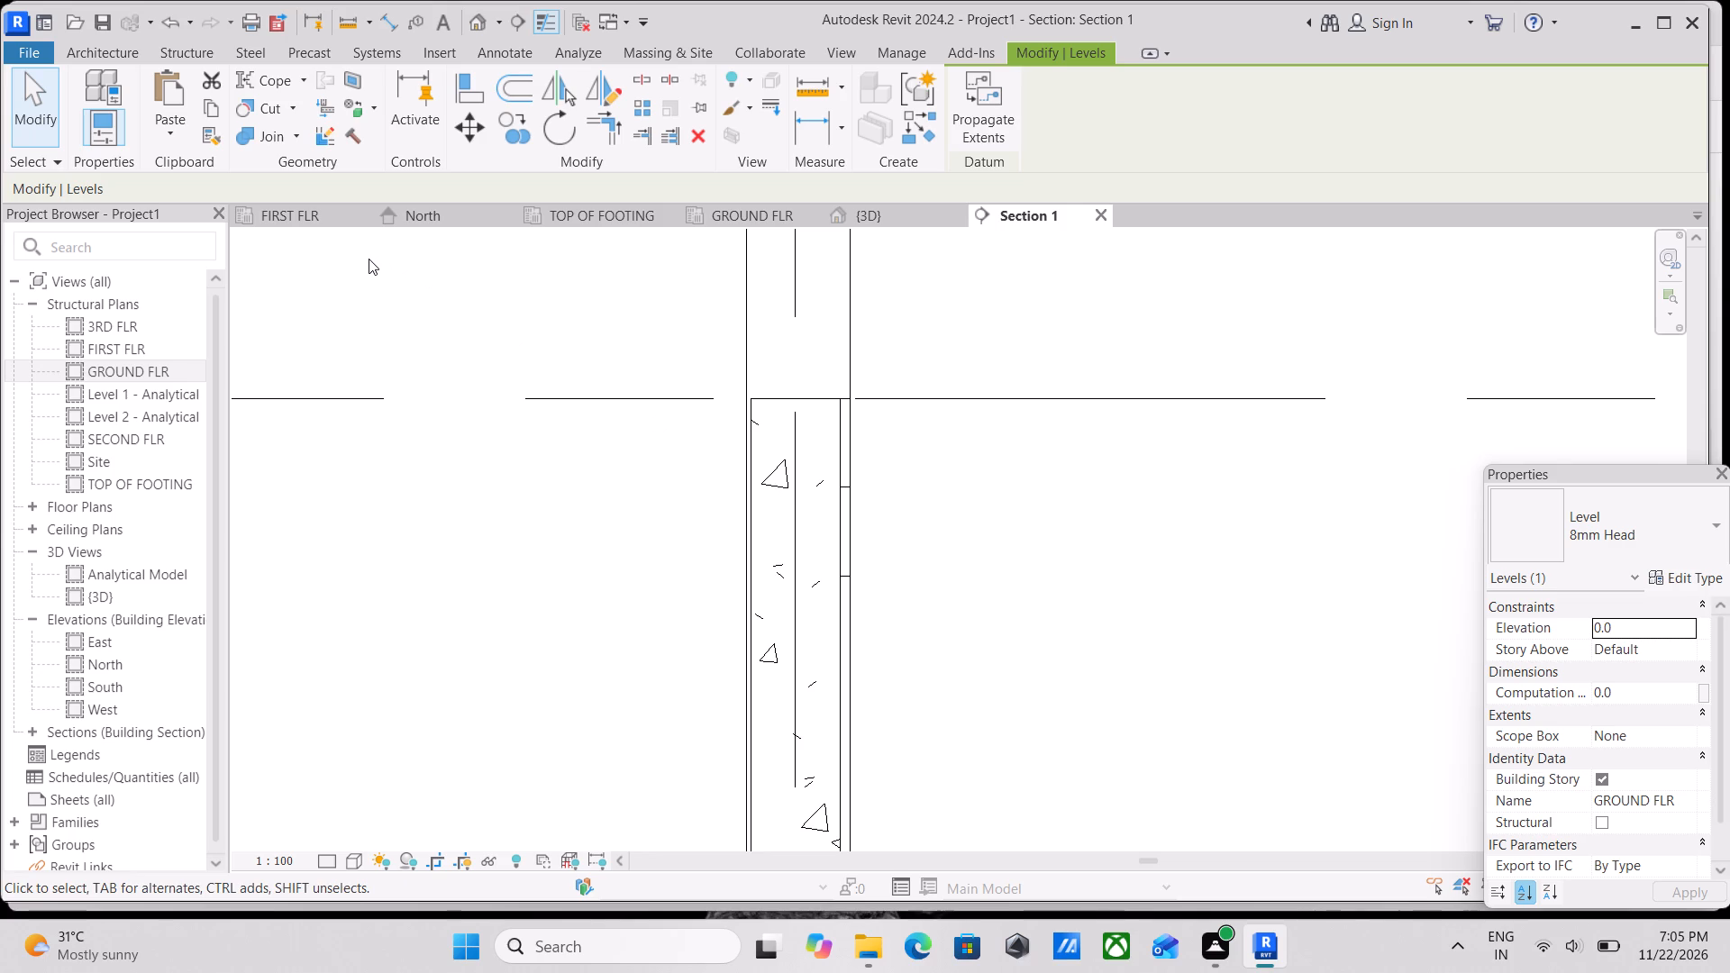
scroll(369, 259, up, 2)
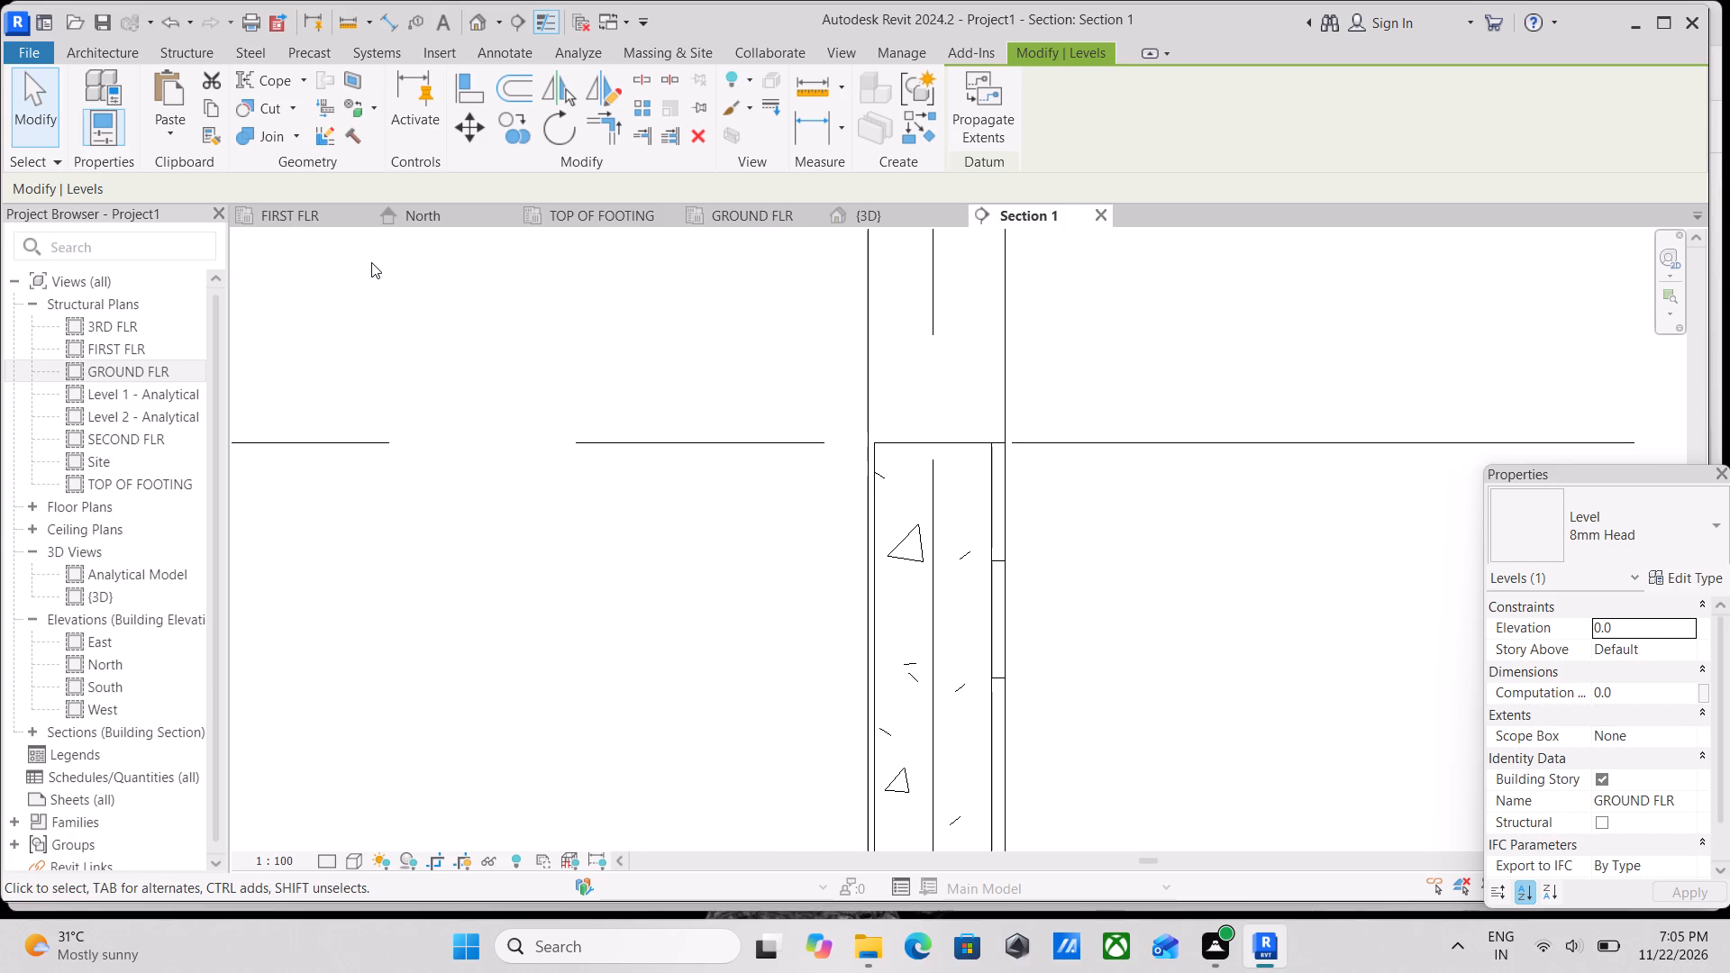
scroll(592, 359, up, 2)
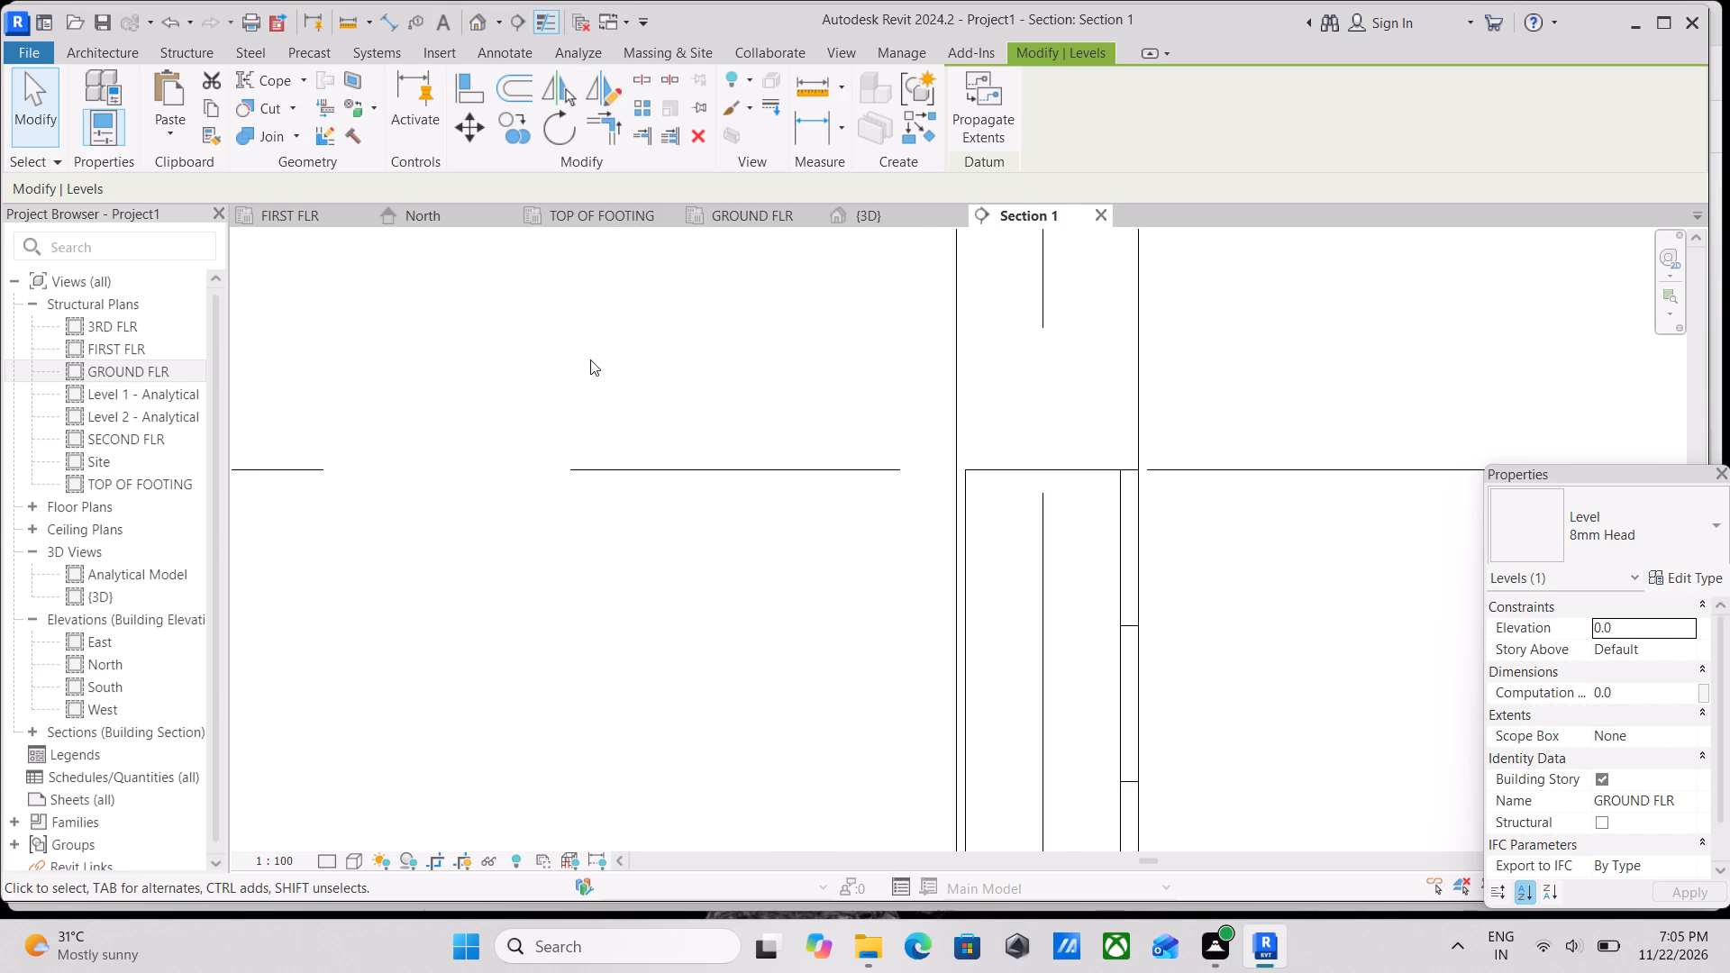
scroll(590, 362, up, 1)
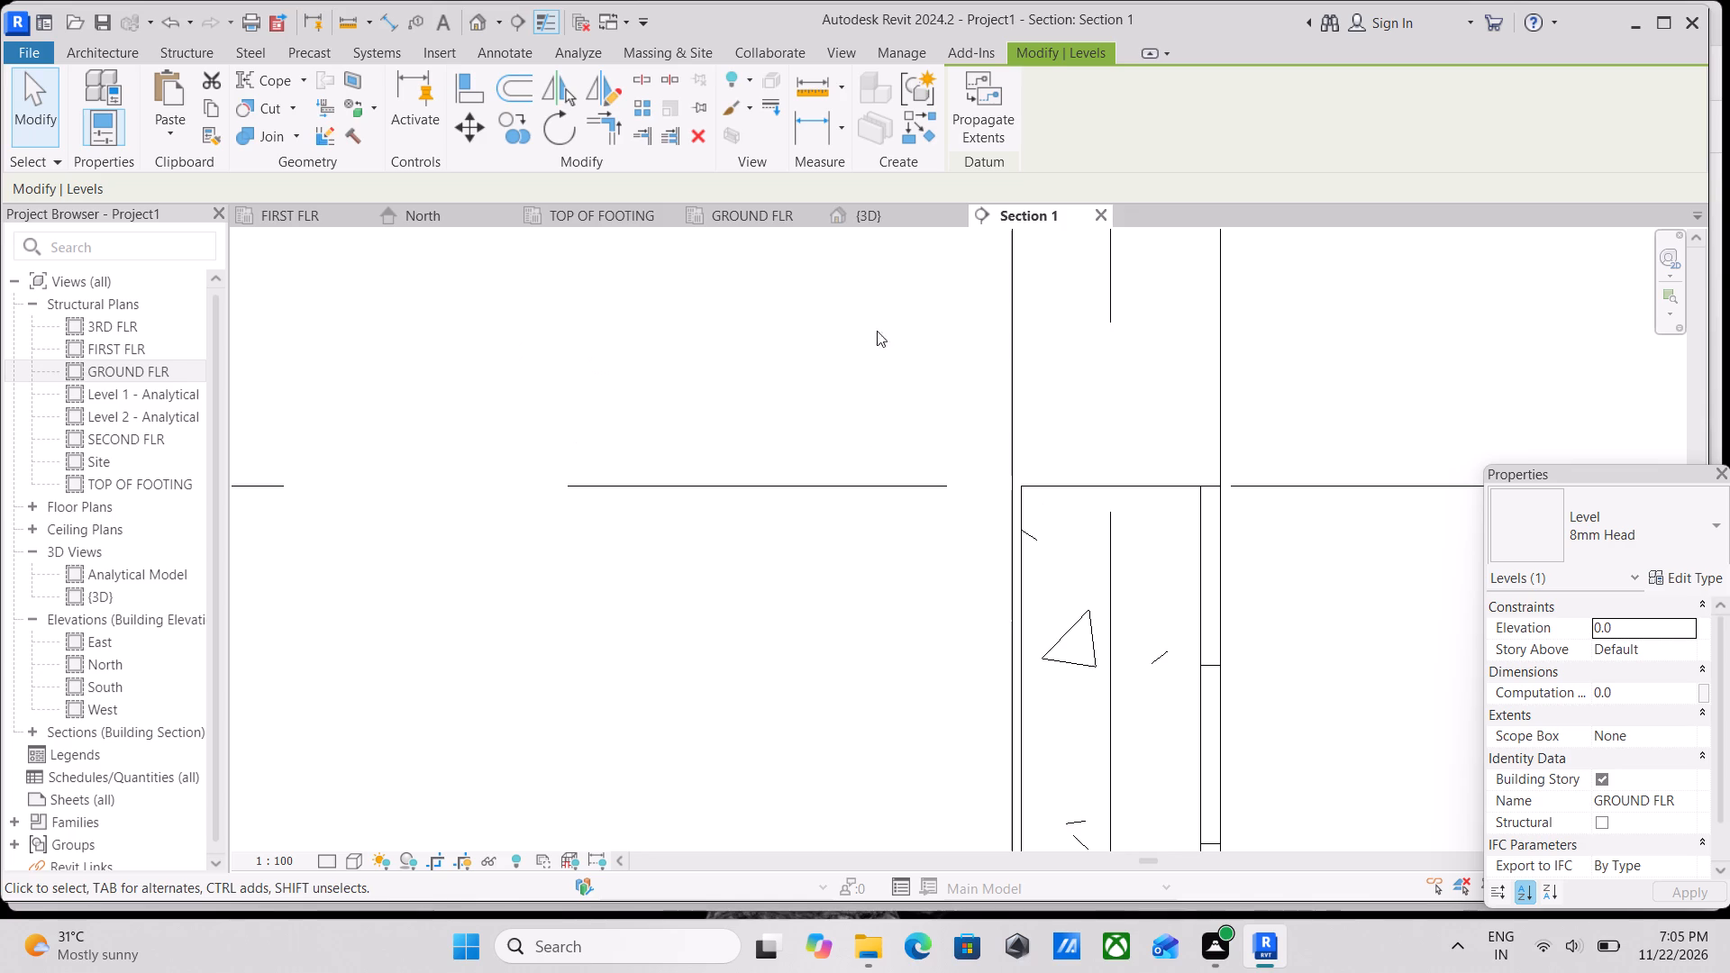
click(200, 48)
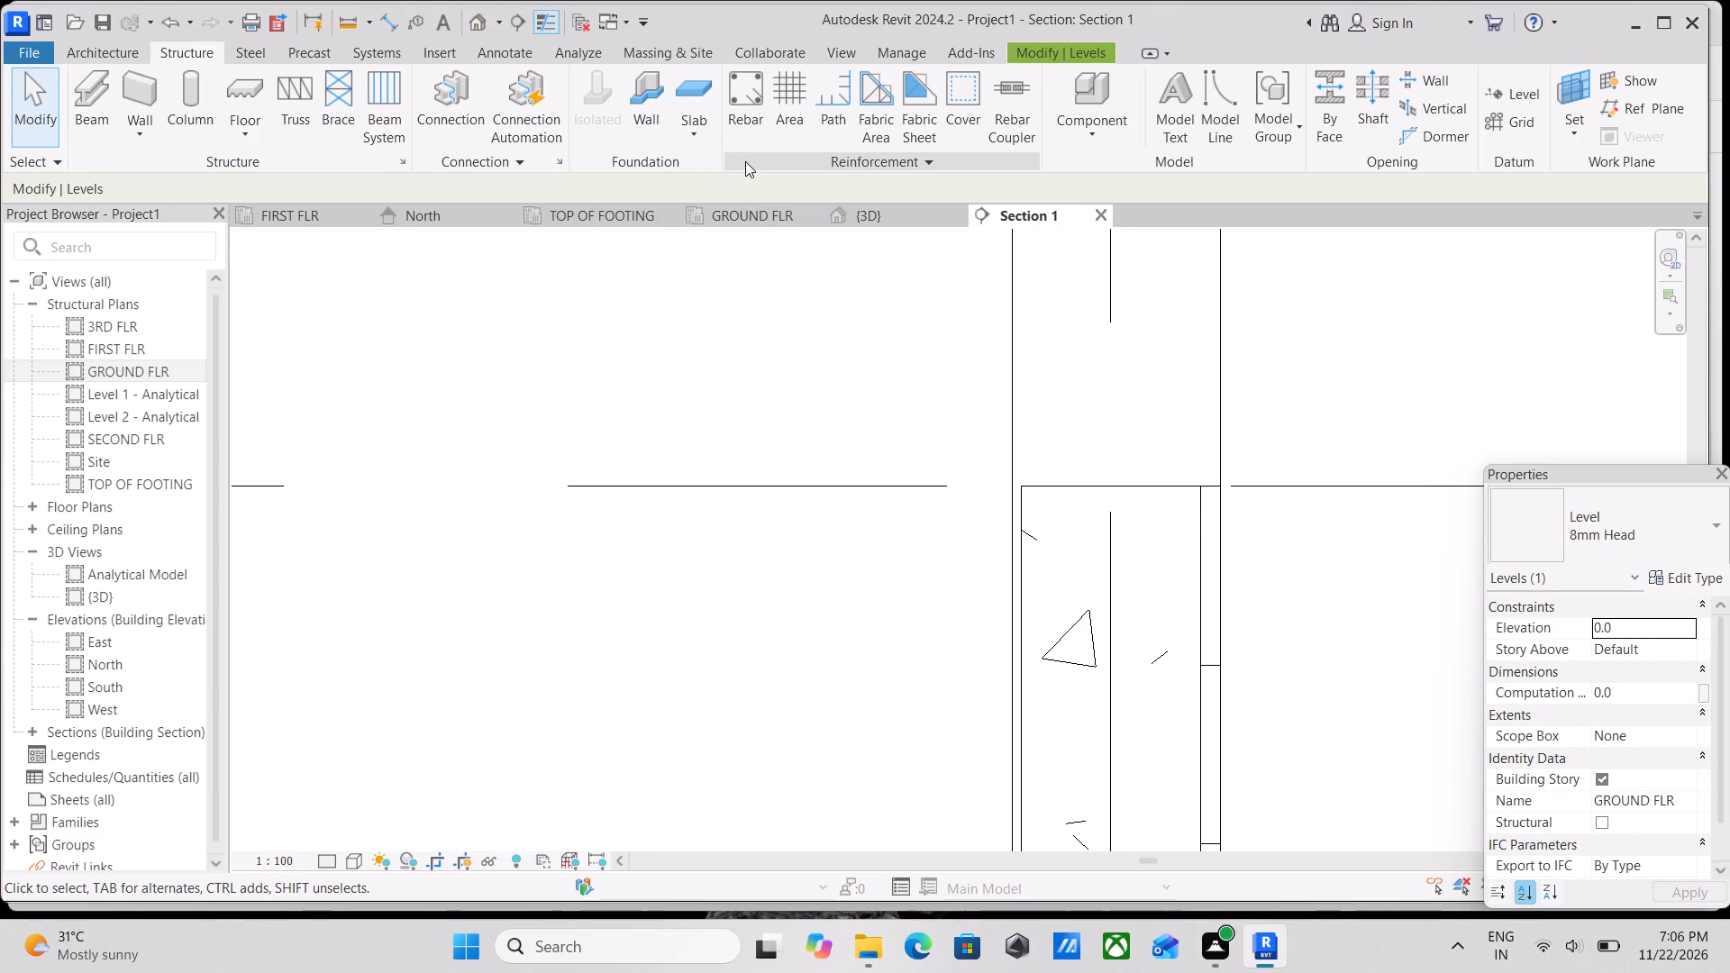
scroll(745, 161, up, 2)
scroll(1137, 604, up, 5)
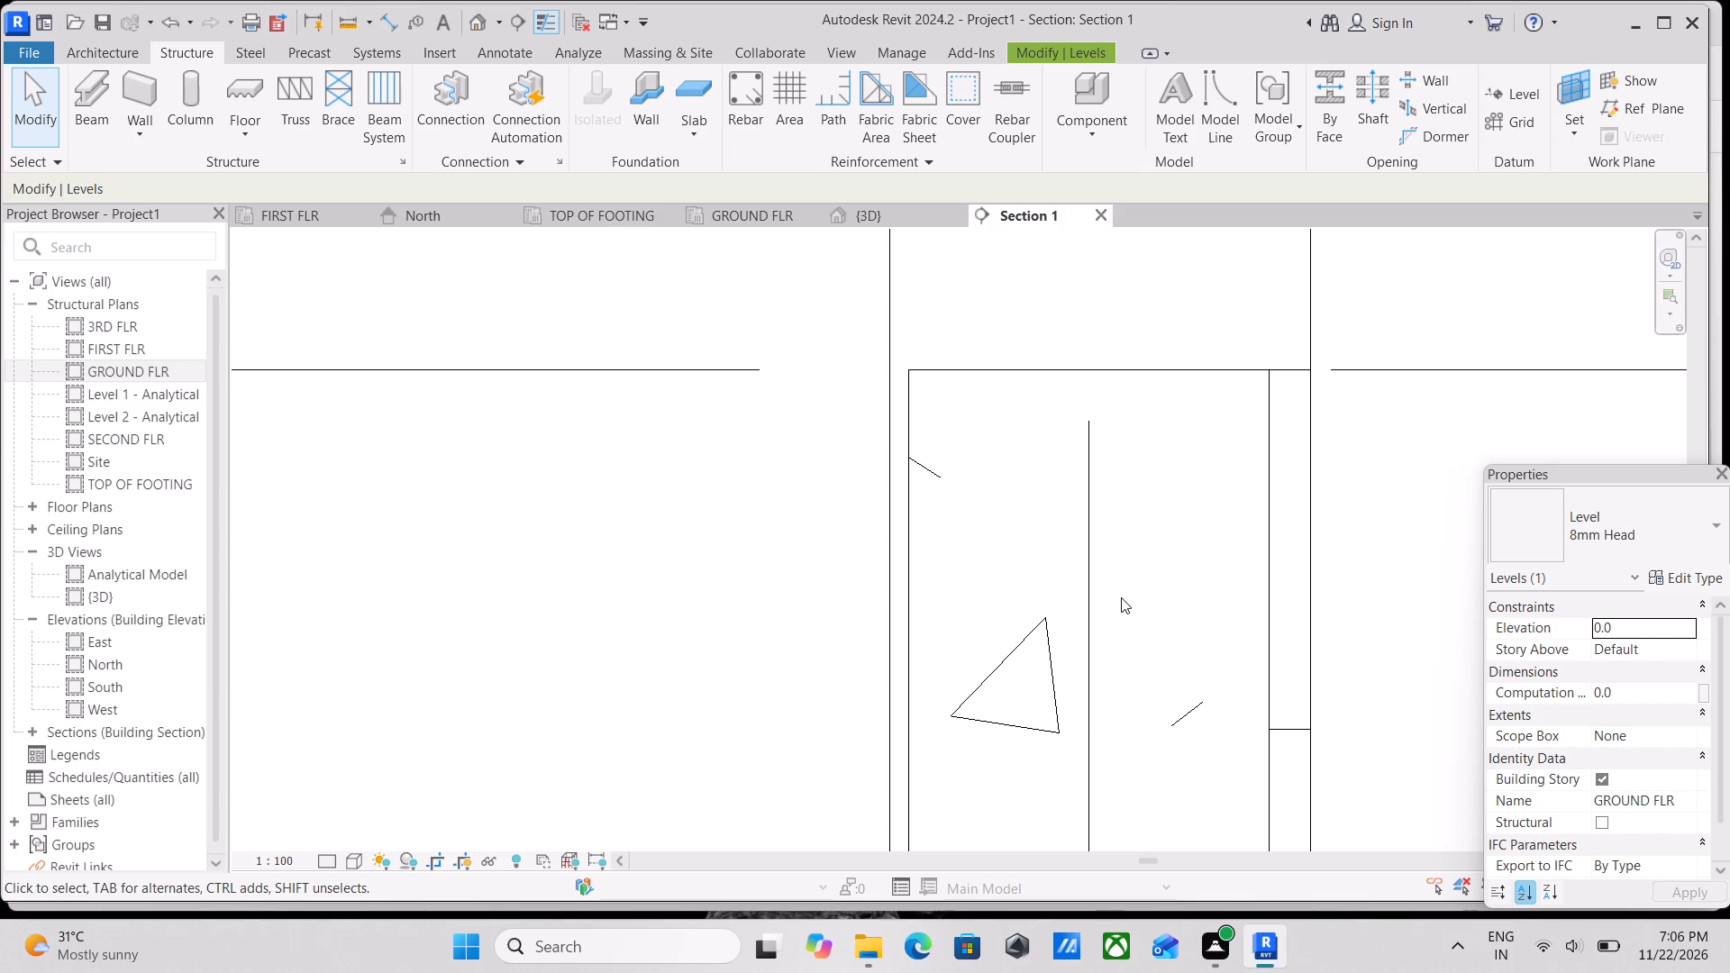
scroll(1125, 619, up, 2)
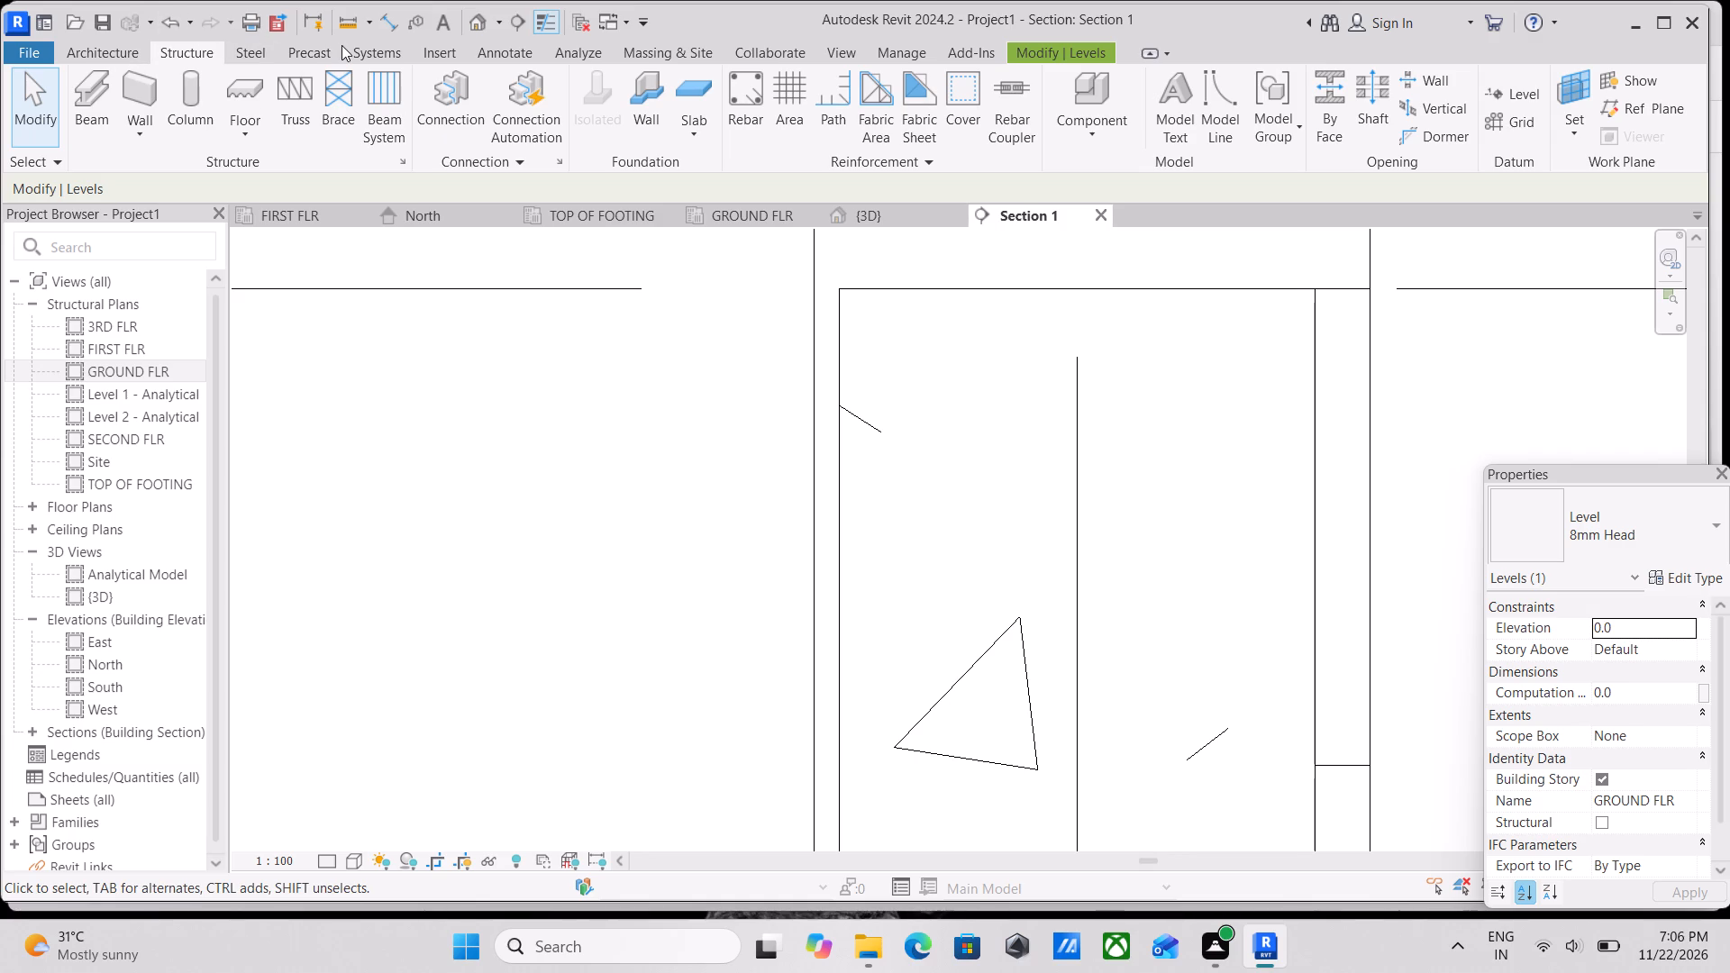
scroll(341, 45, up, 2)
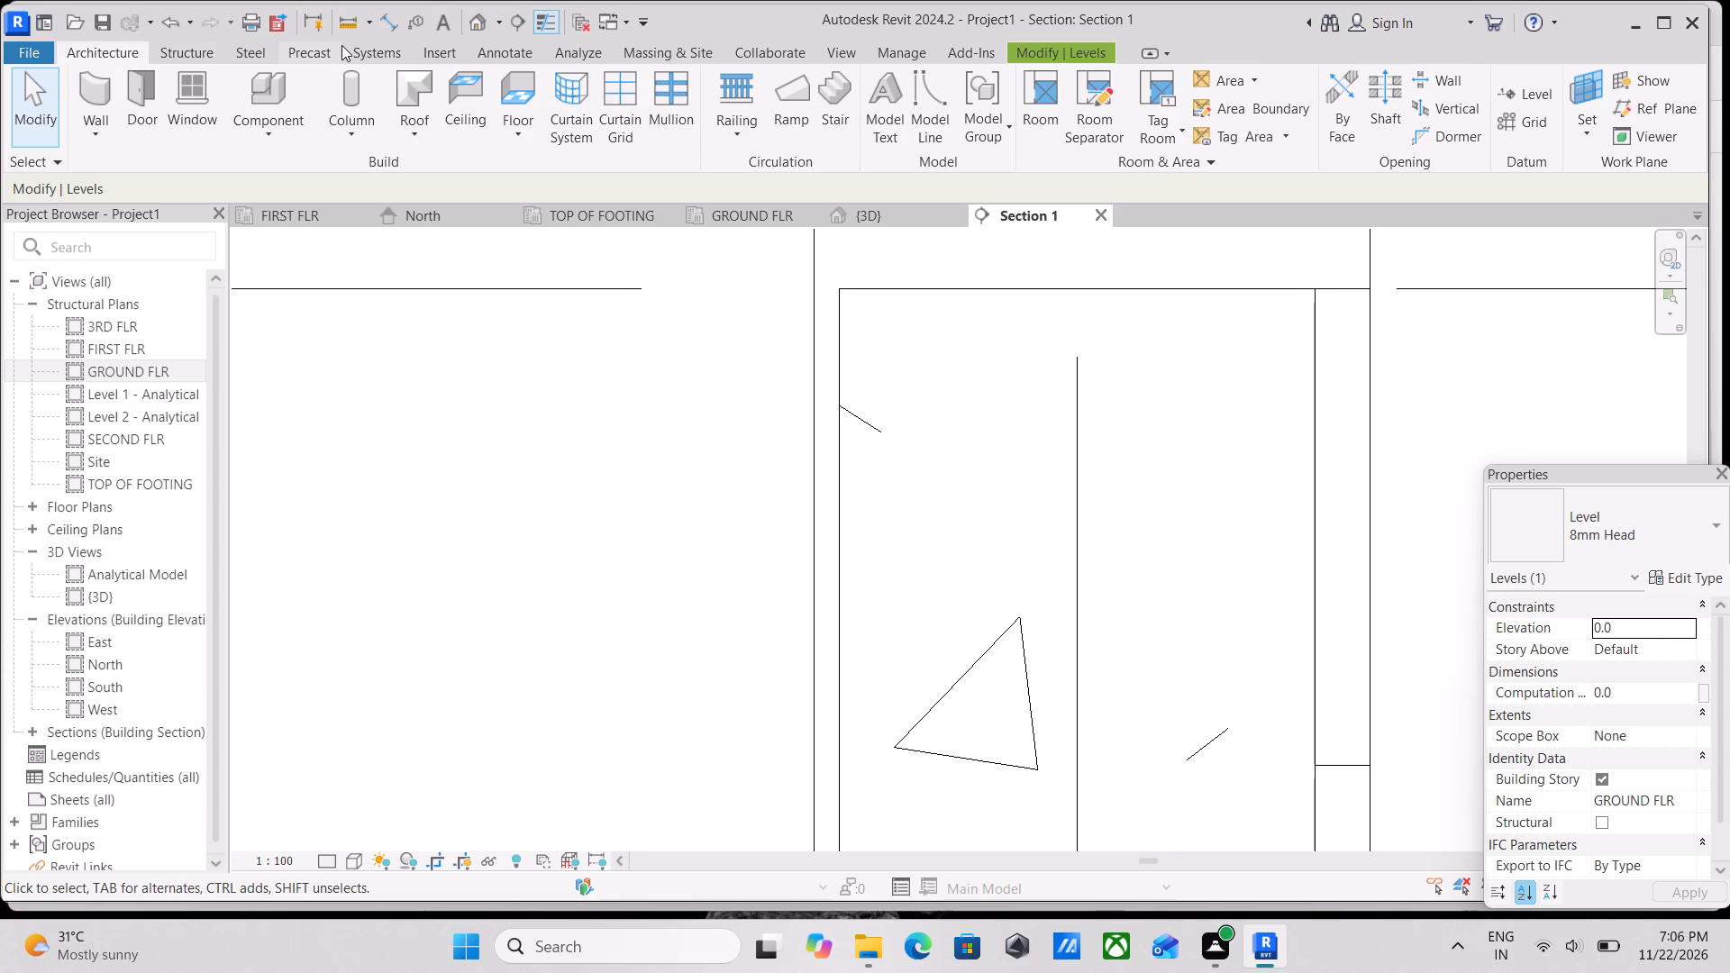
scroll(341, 45, down, 1)
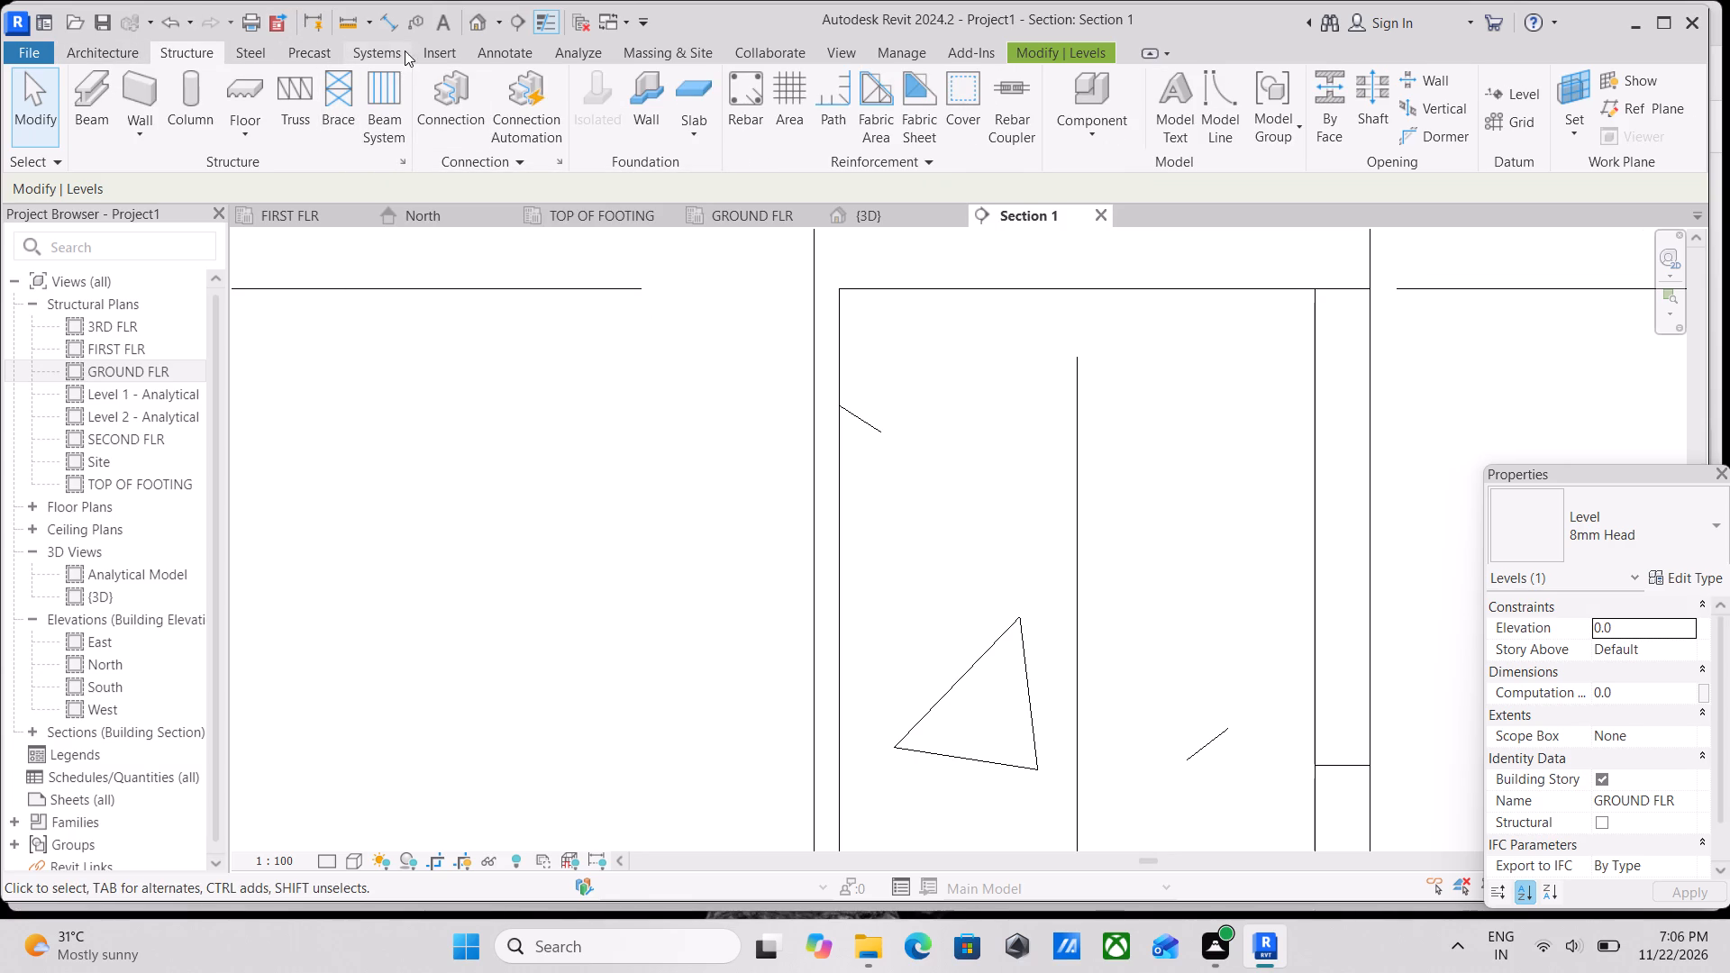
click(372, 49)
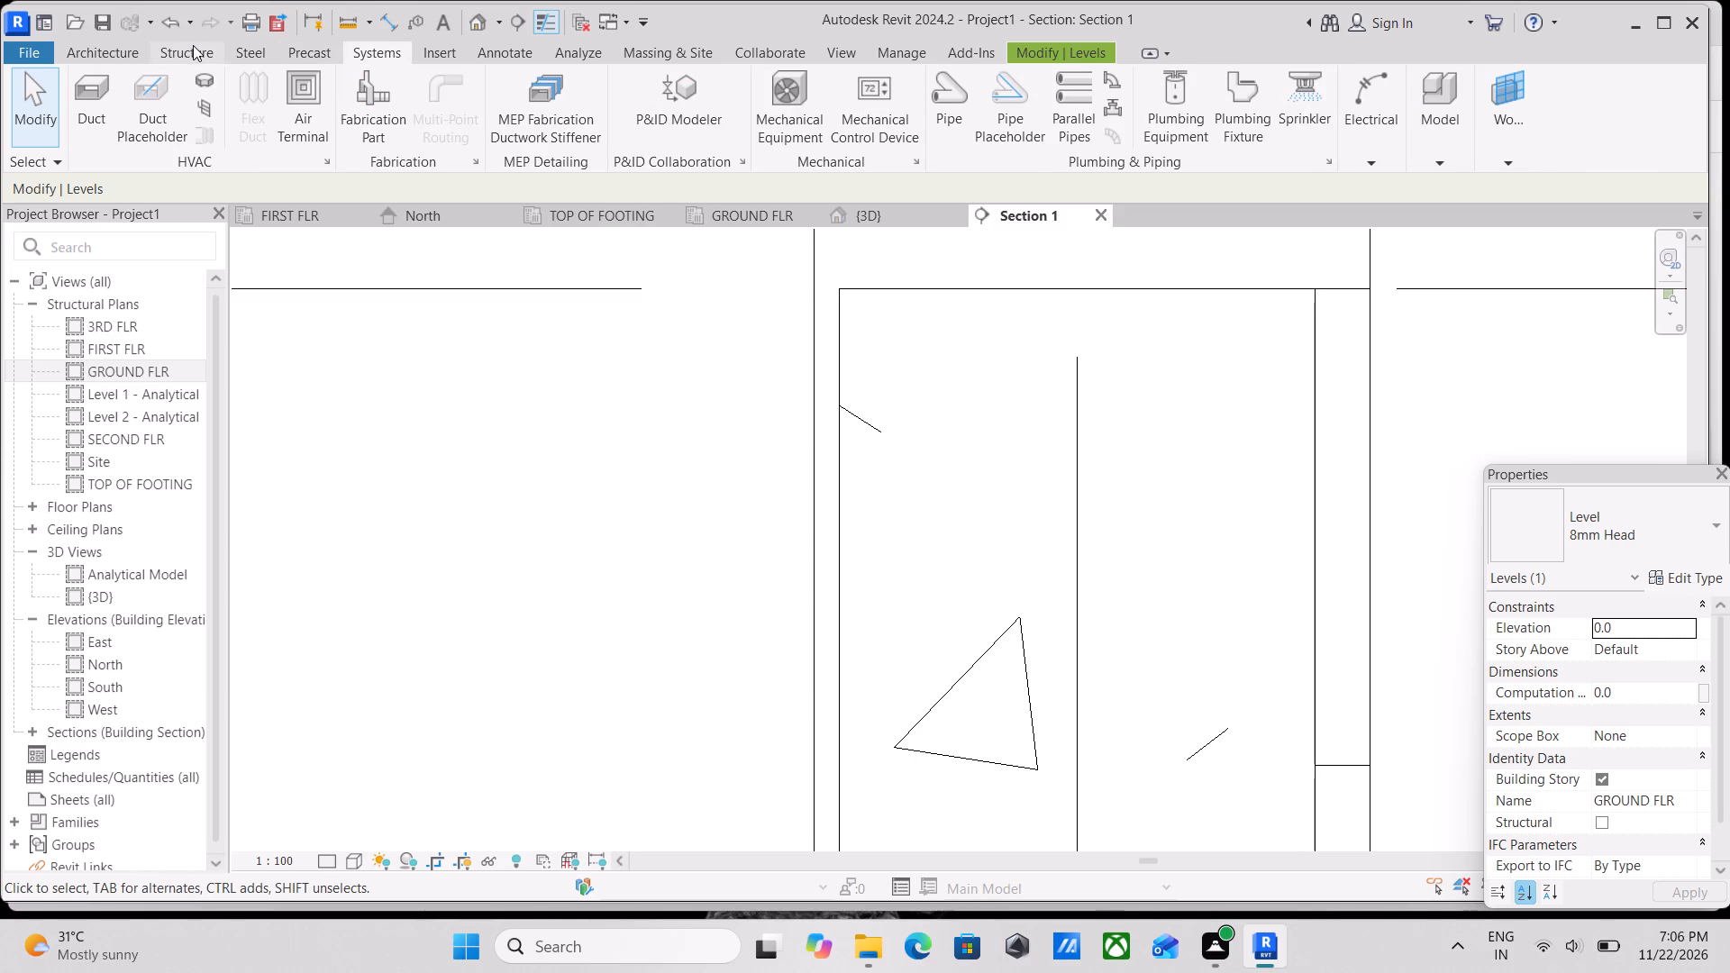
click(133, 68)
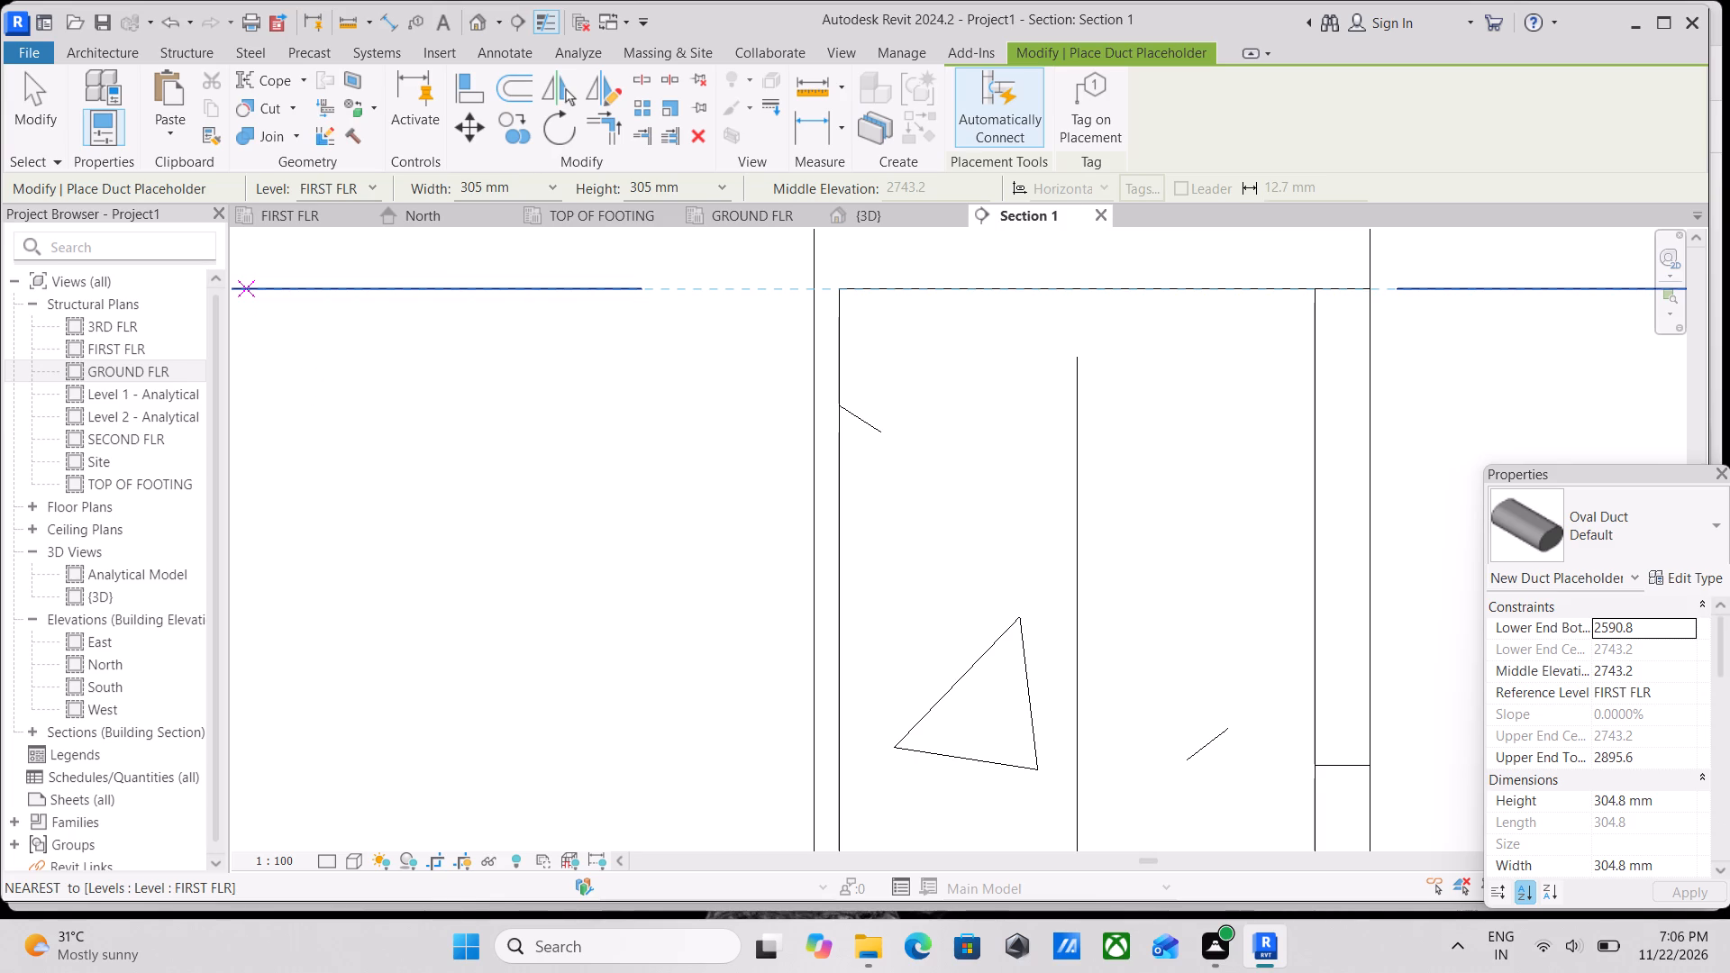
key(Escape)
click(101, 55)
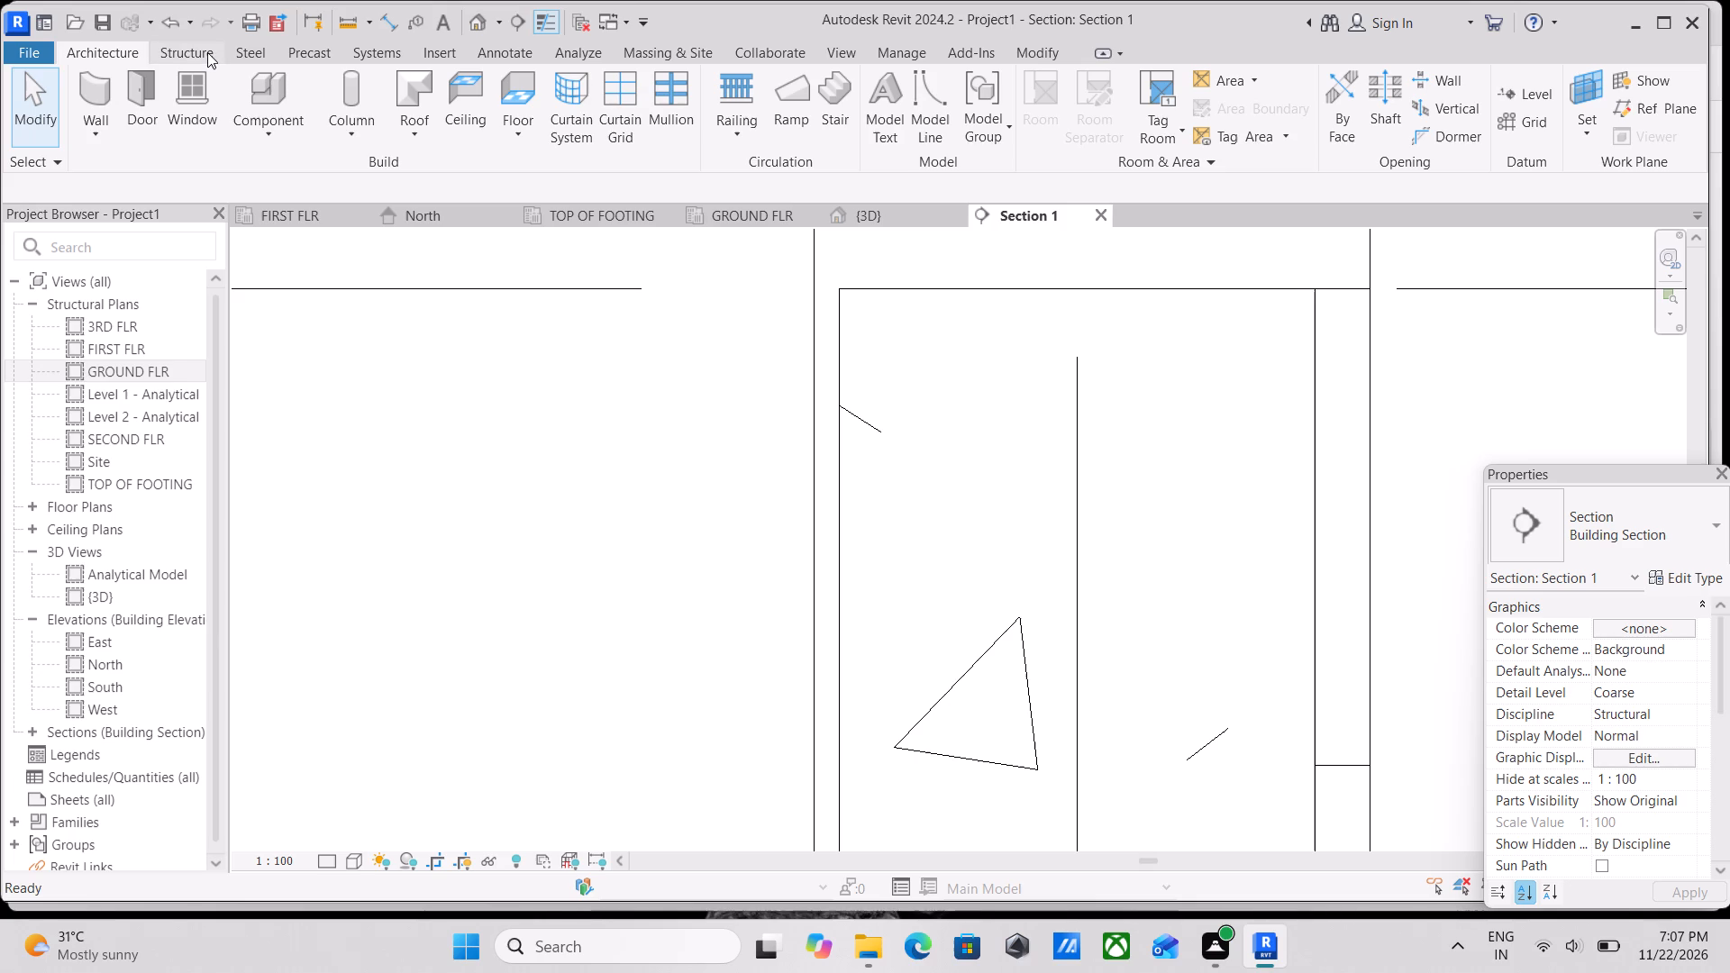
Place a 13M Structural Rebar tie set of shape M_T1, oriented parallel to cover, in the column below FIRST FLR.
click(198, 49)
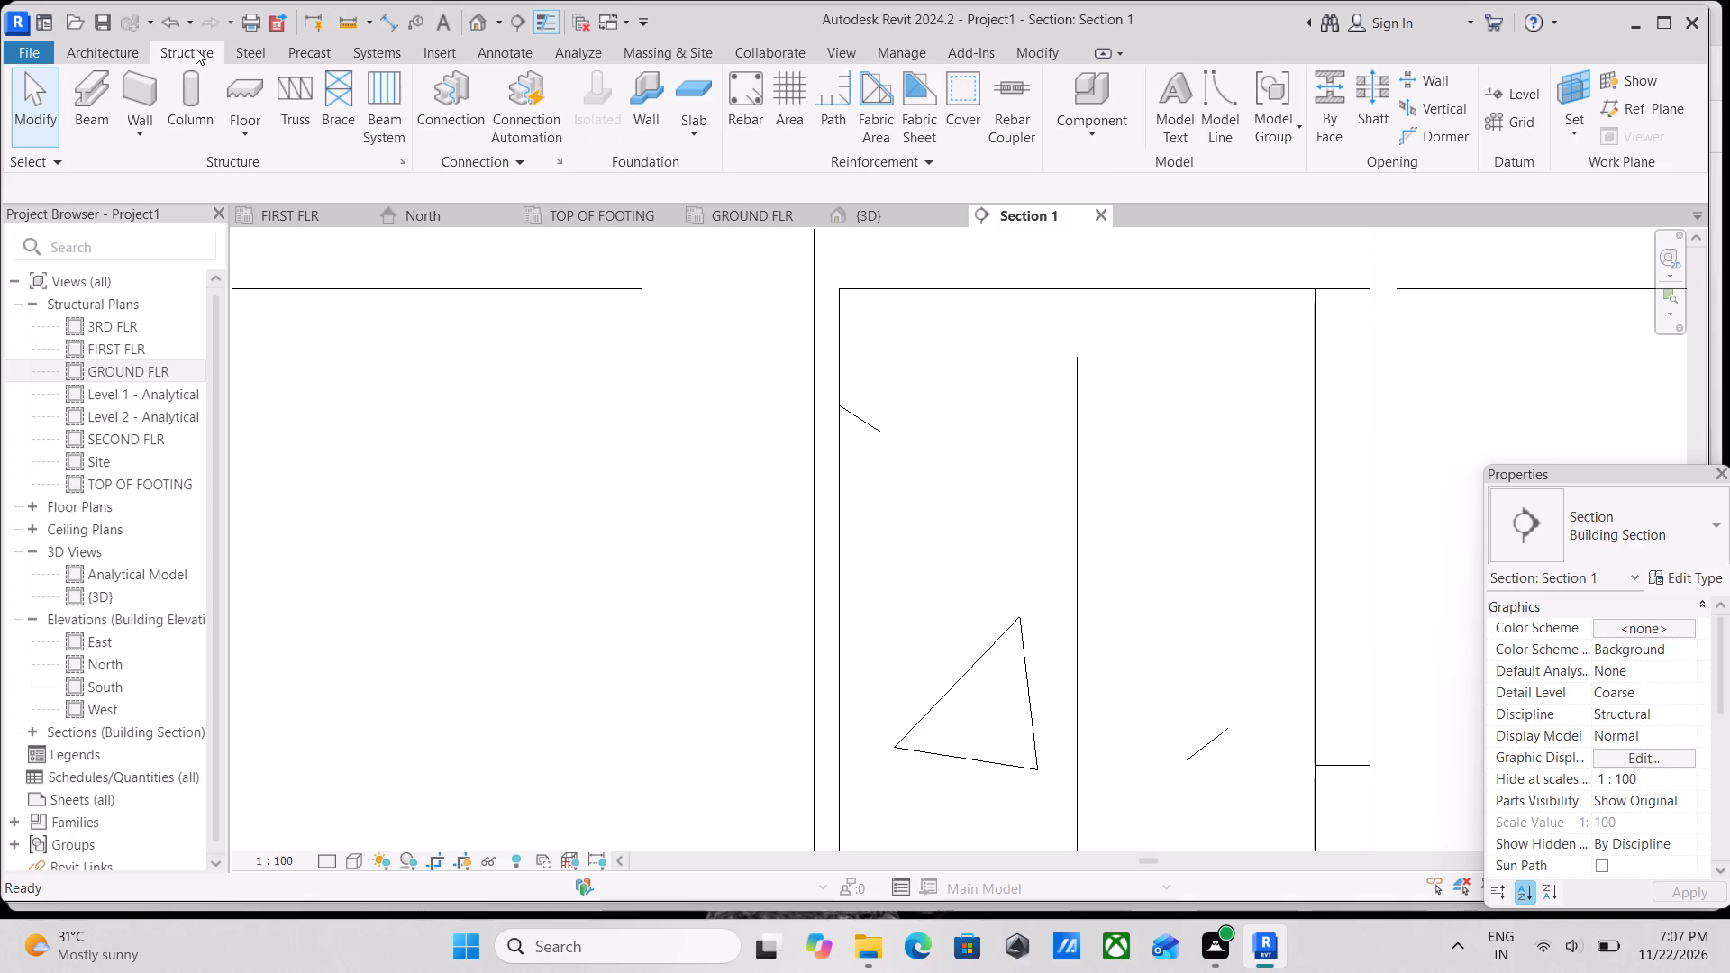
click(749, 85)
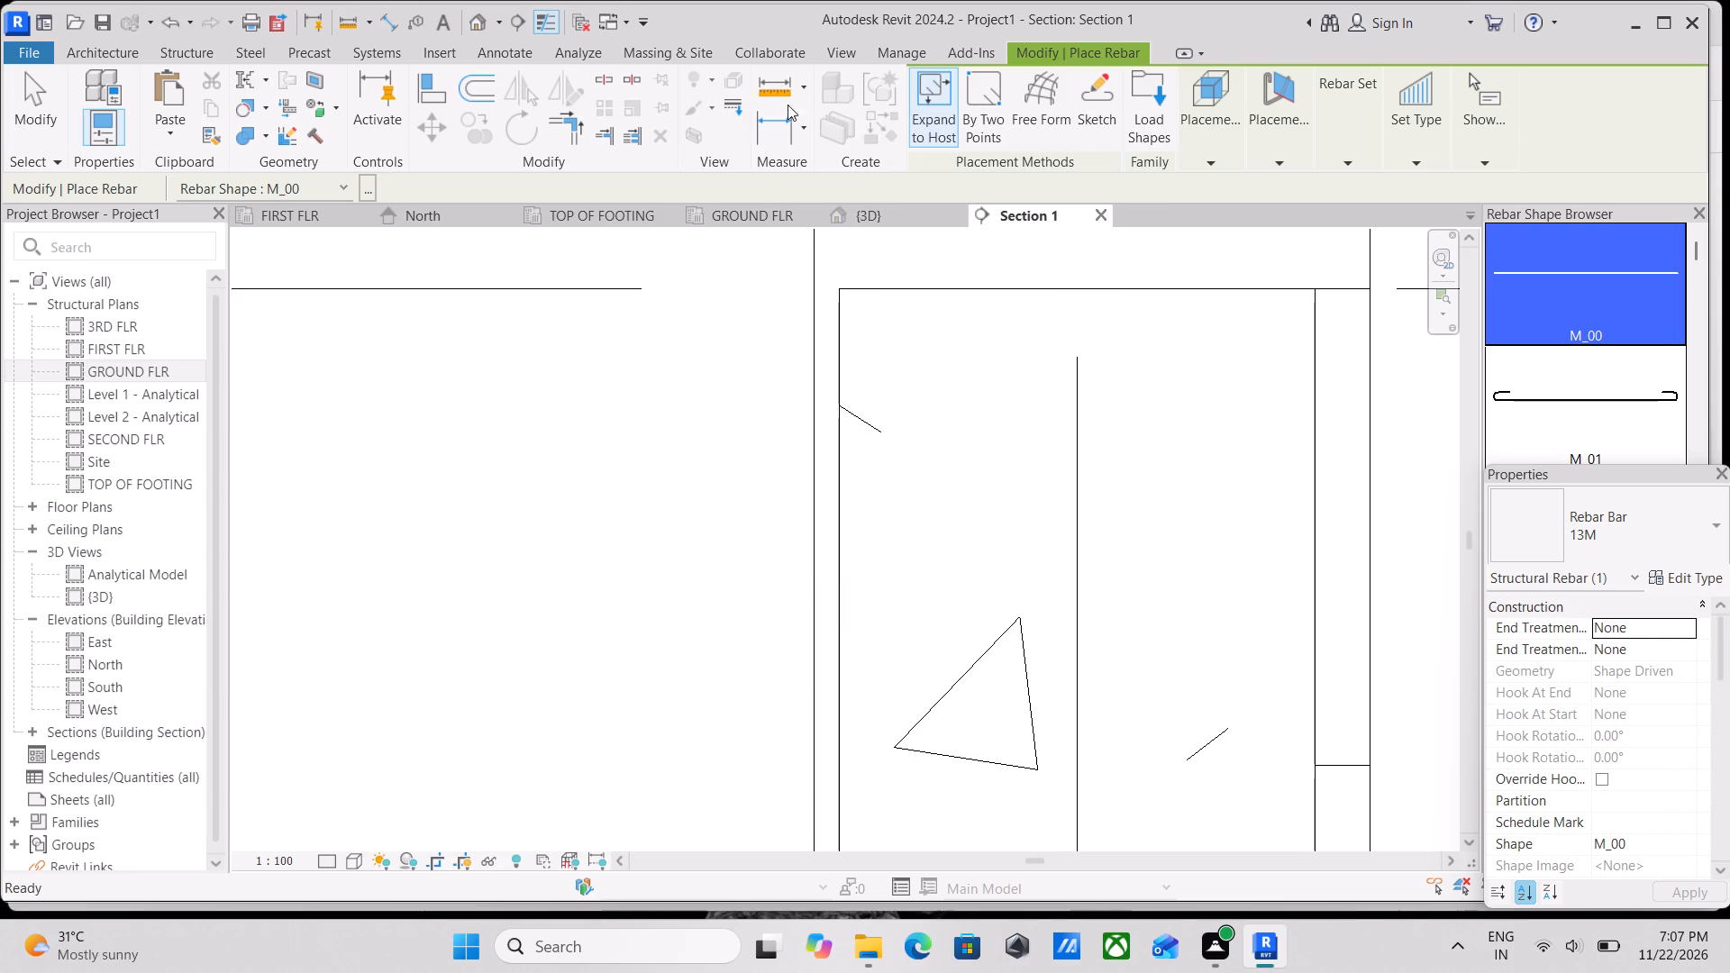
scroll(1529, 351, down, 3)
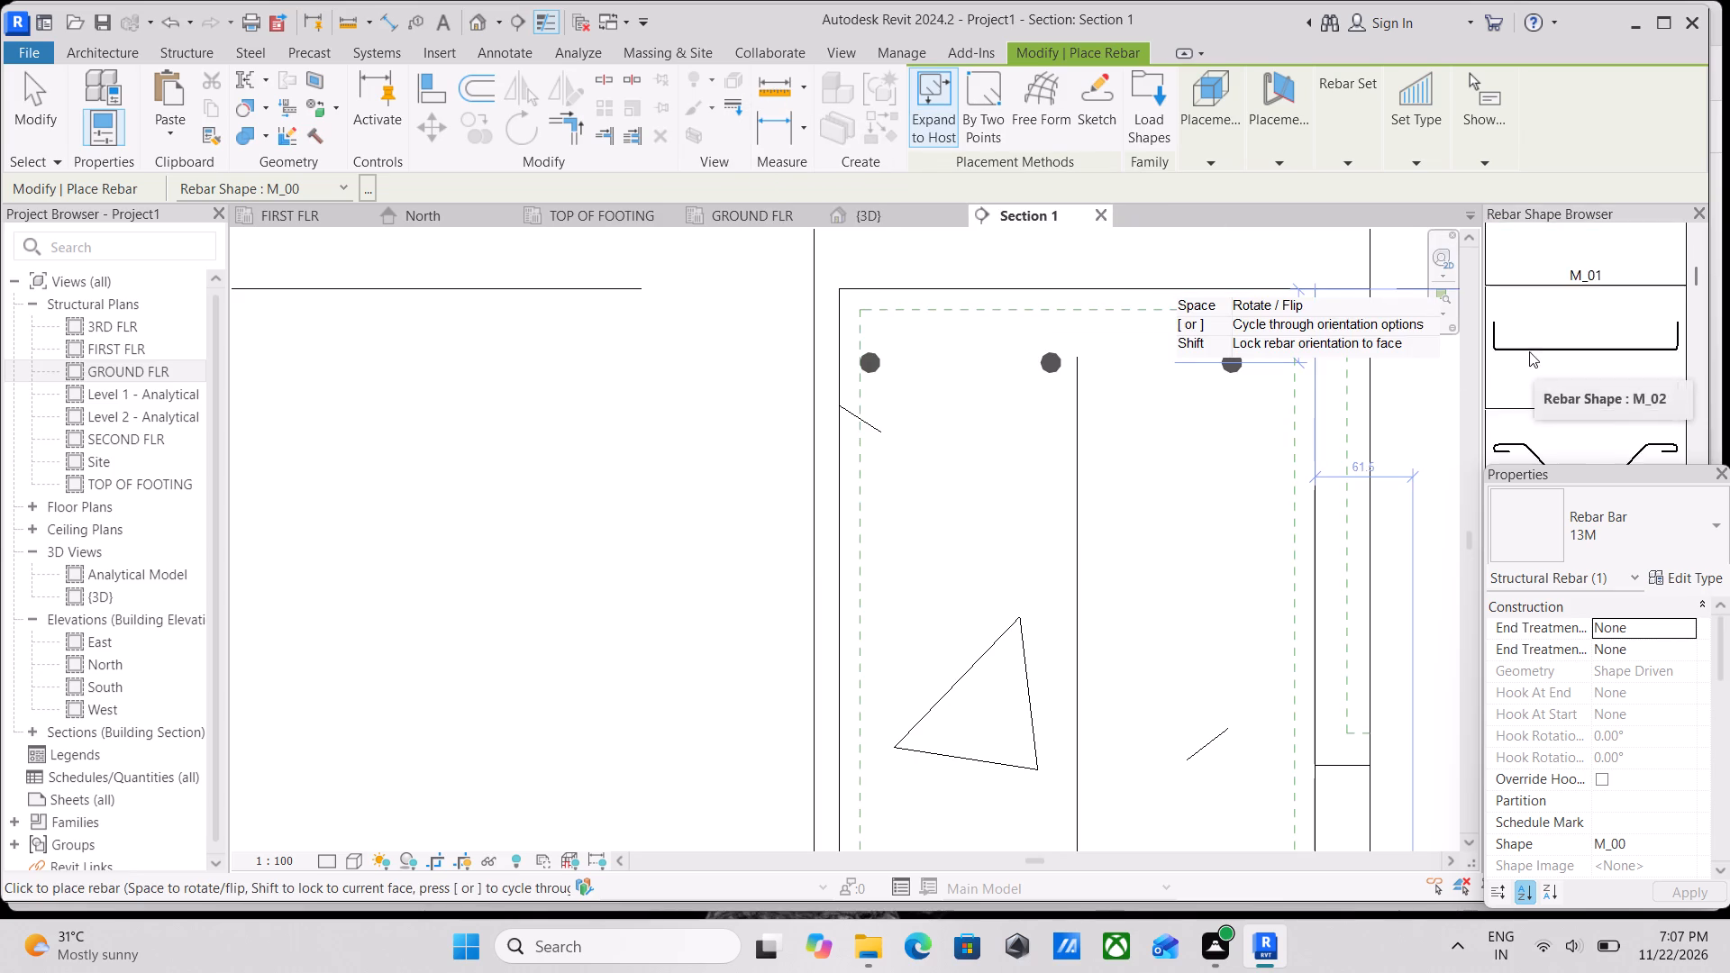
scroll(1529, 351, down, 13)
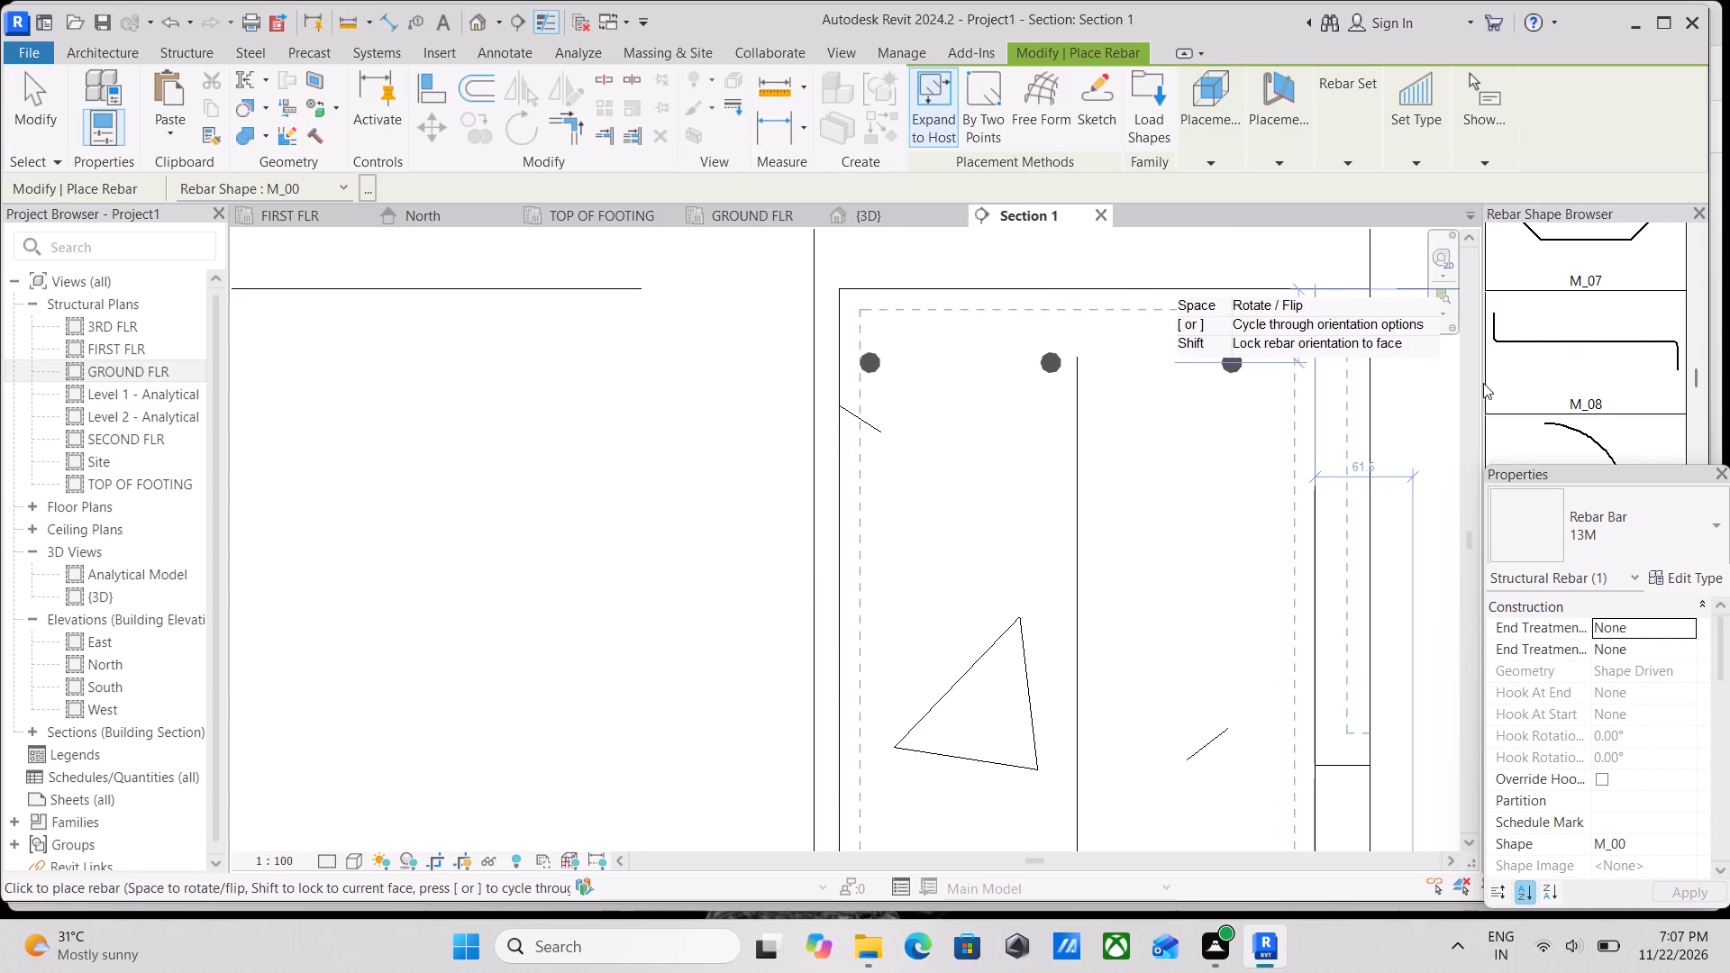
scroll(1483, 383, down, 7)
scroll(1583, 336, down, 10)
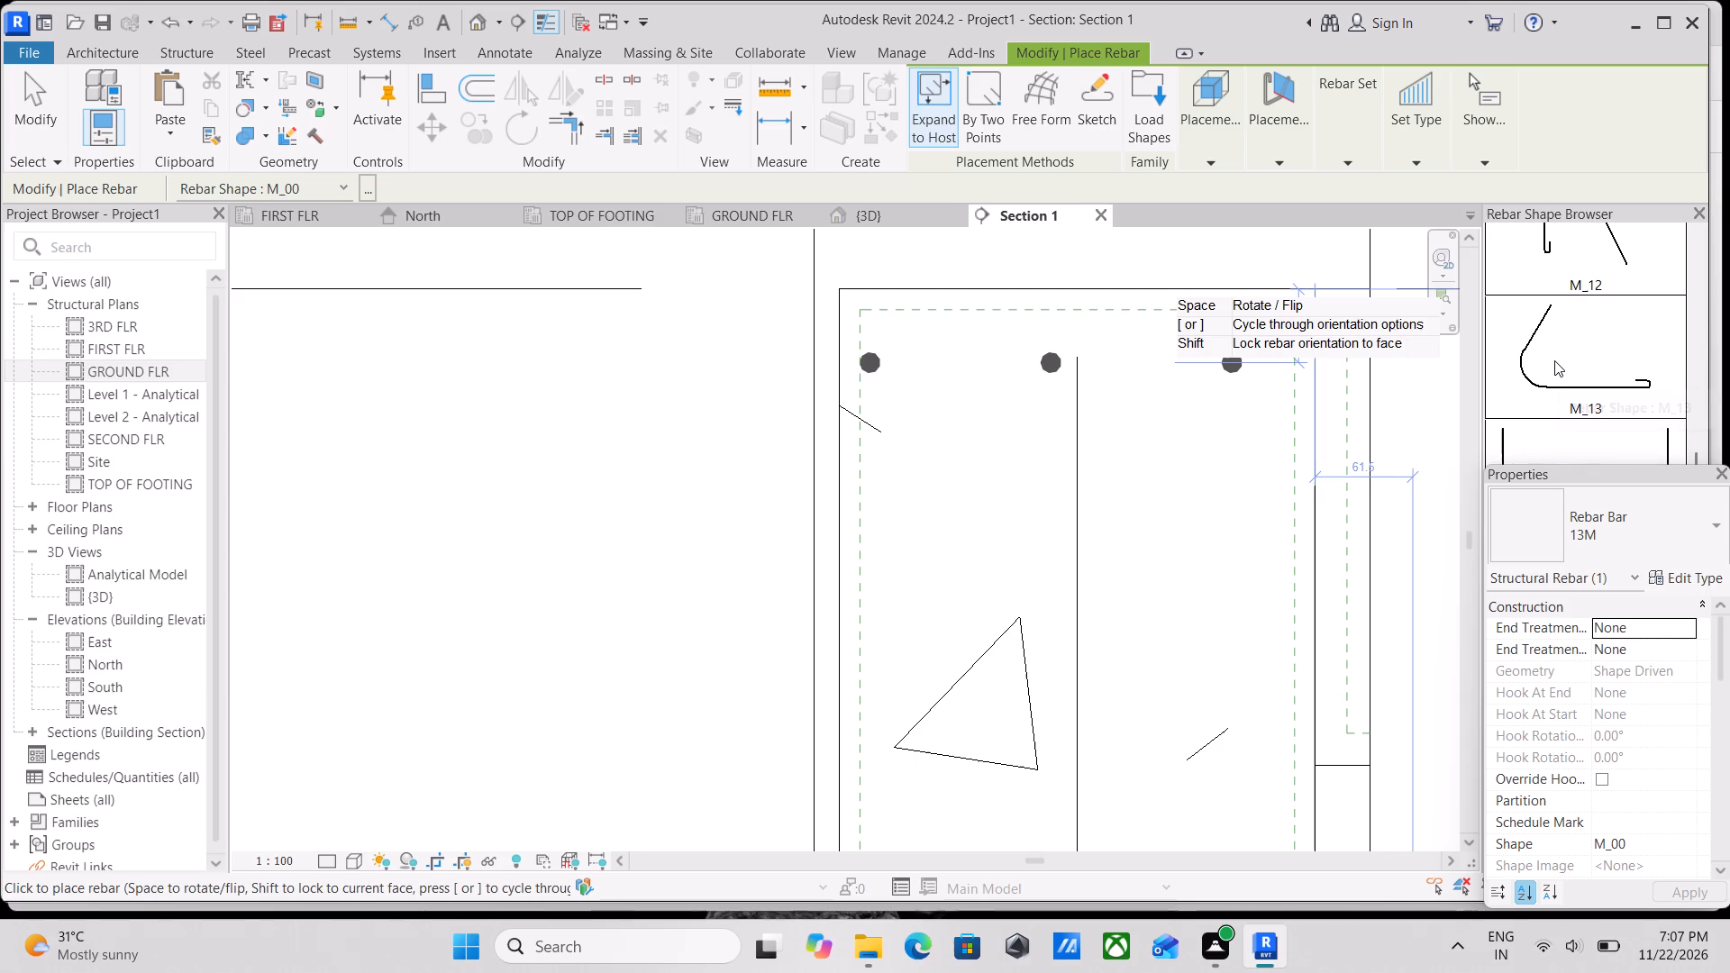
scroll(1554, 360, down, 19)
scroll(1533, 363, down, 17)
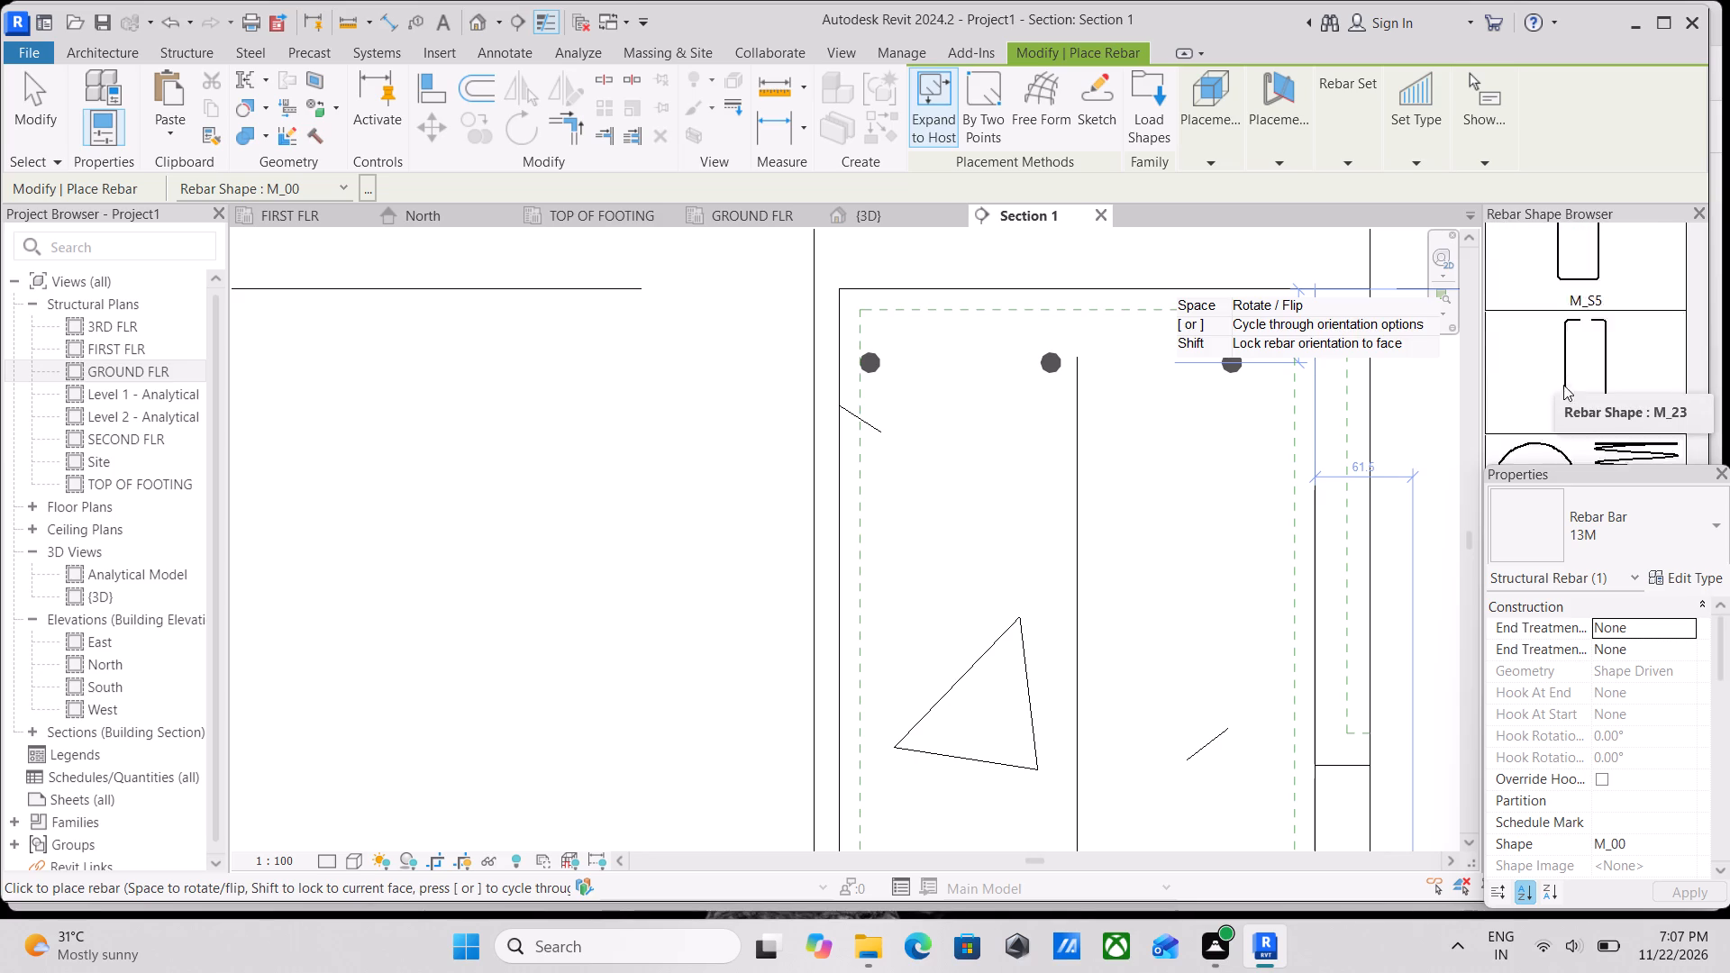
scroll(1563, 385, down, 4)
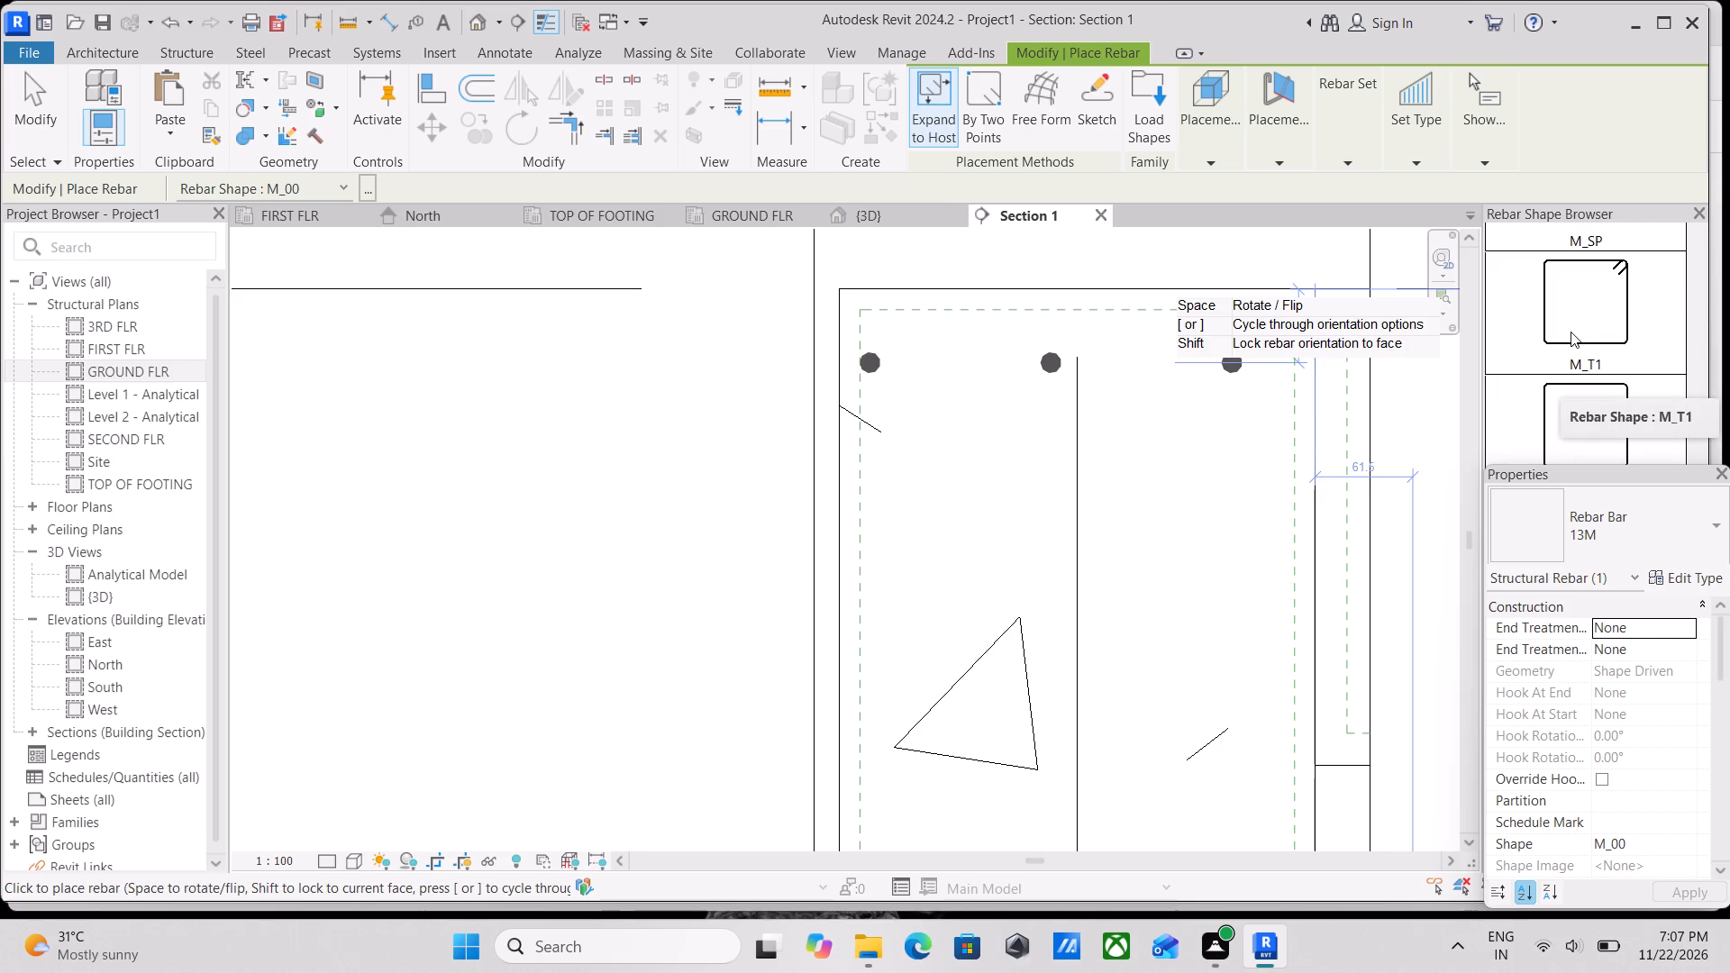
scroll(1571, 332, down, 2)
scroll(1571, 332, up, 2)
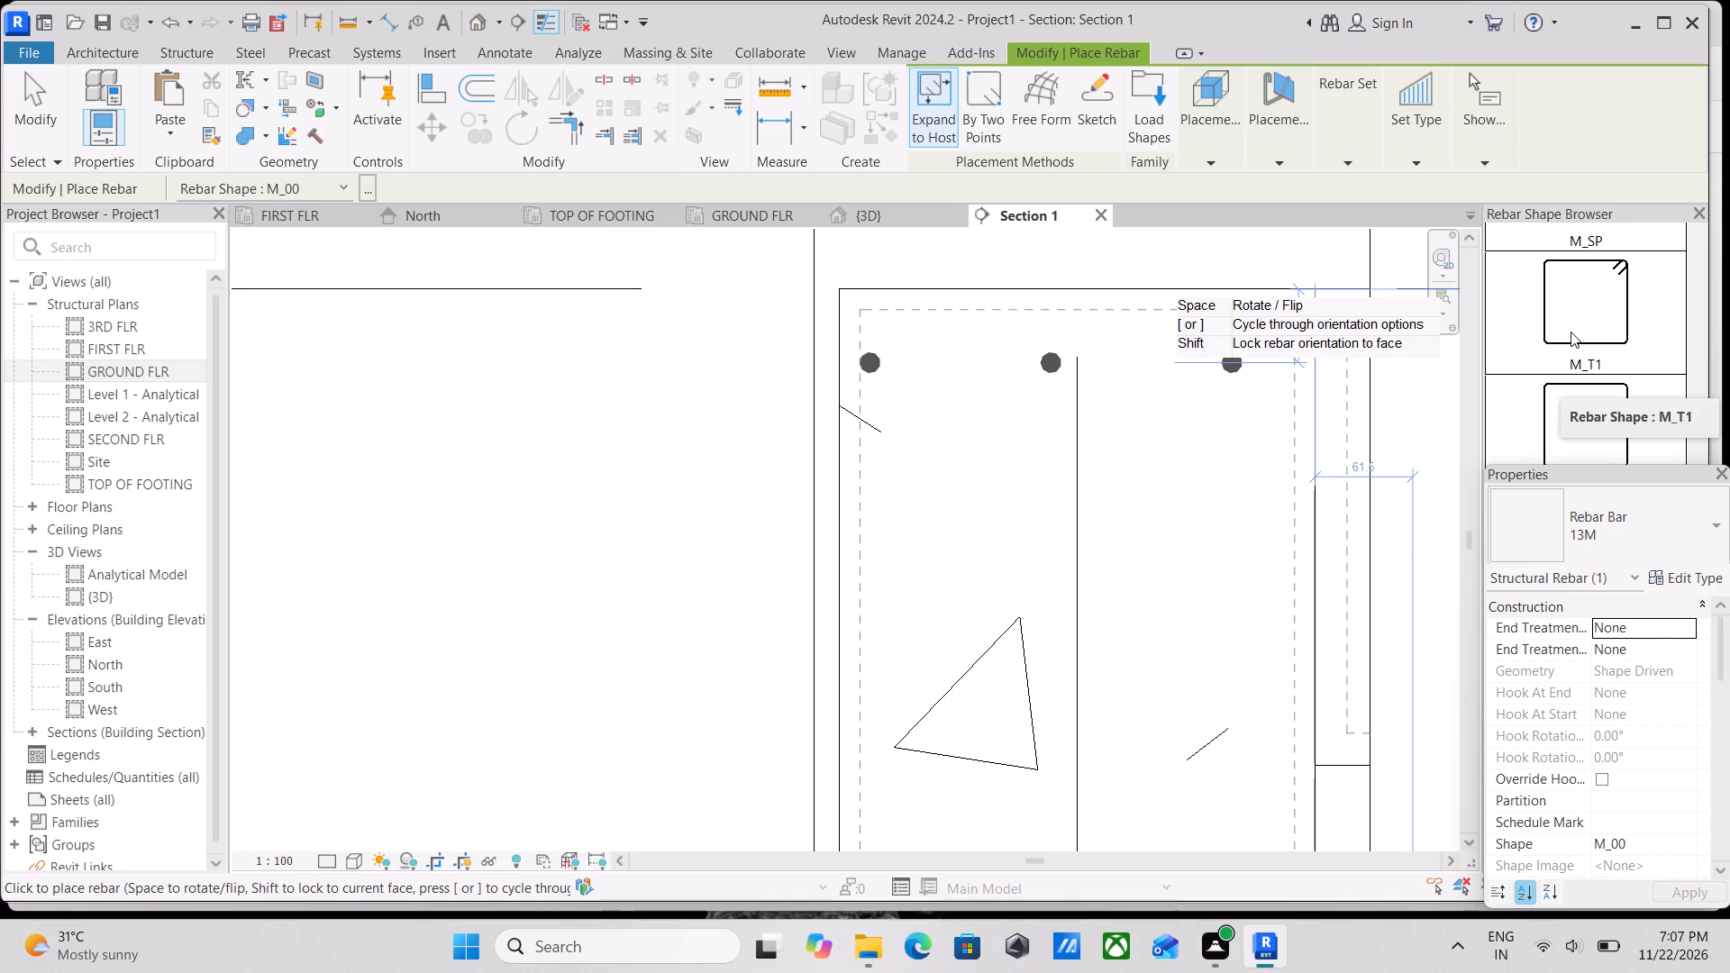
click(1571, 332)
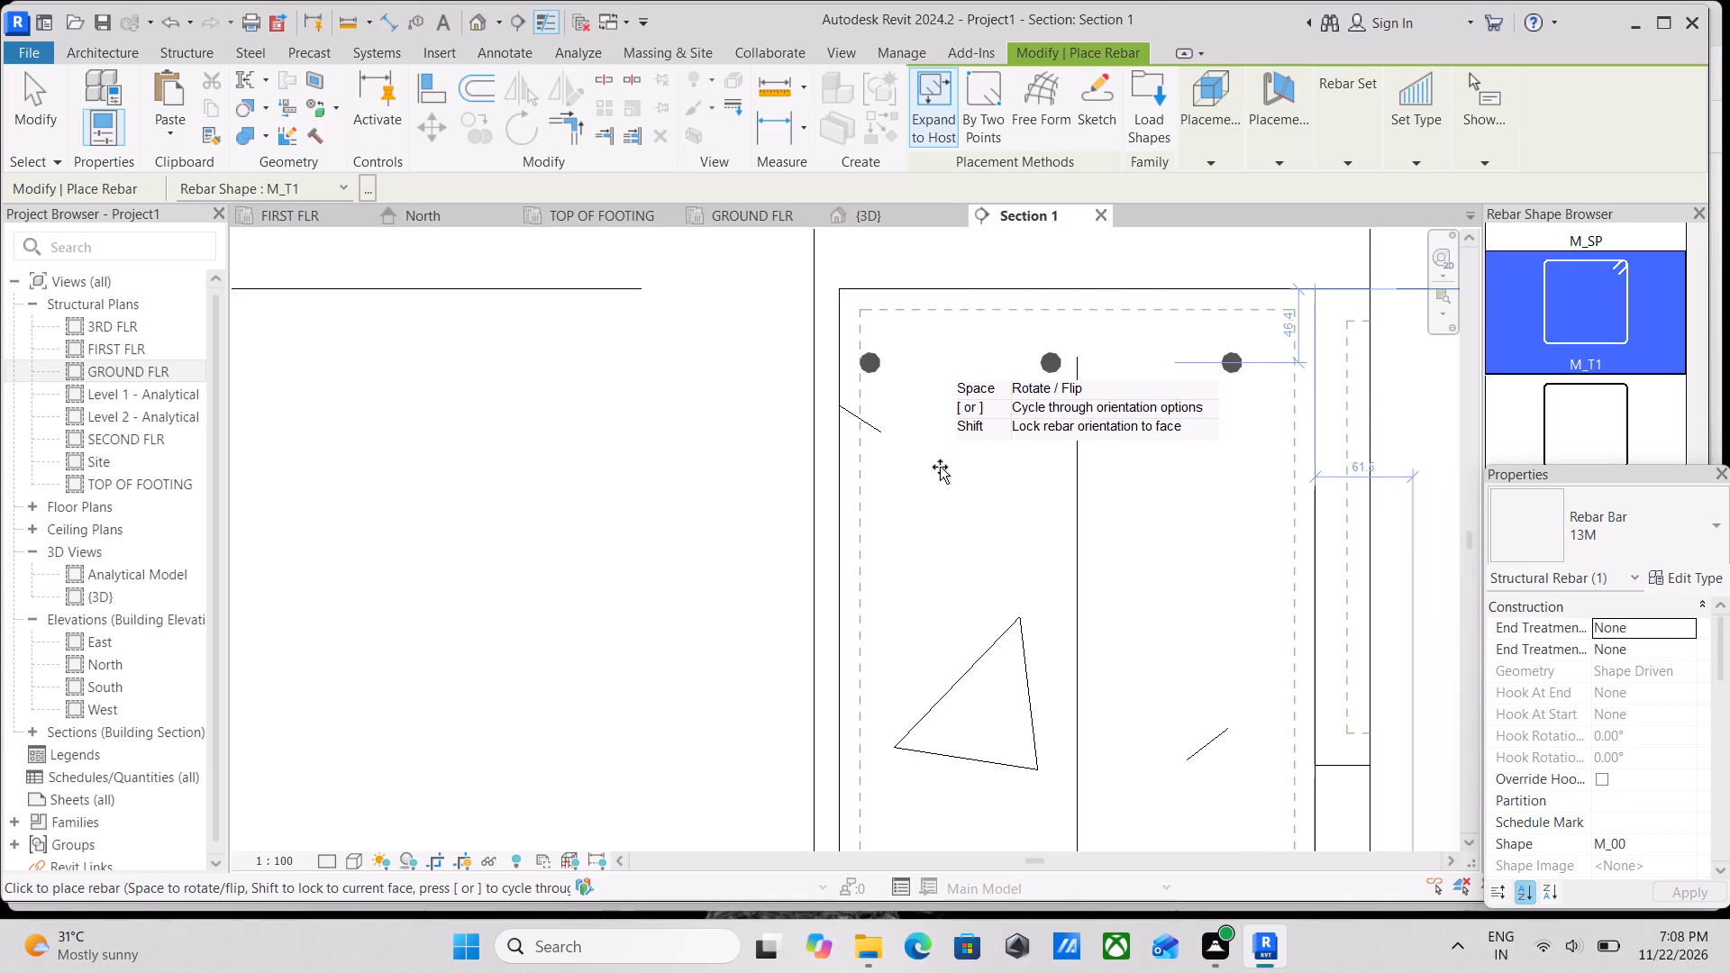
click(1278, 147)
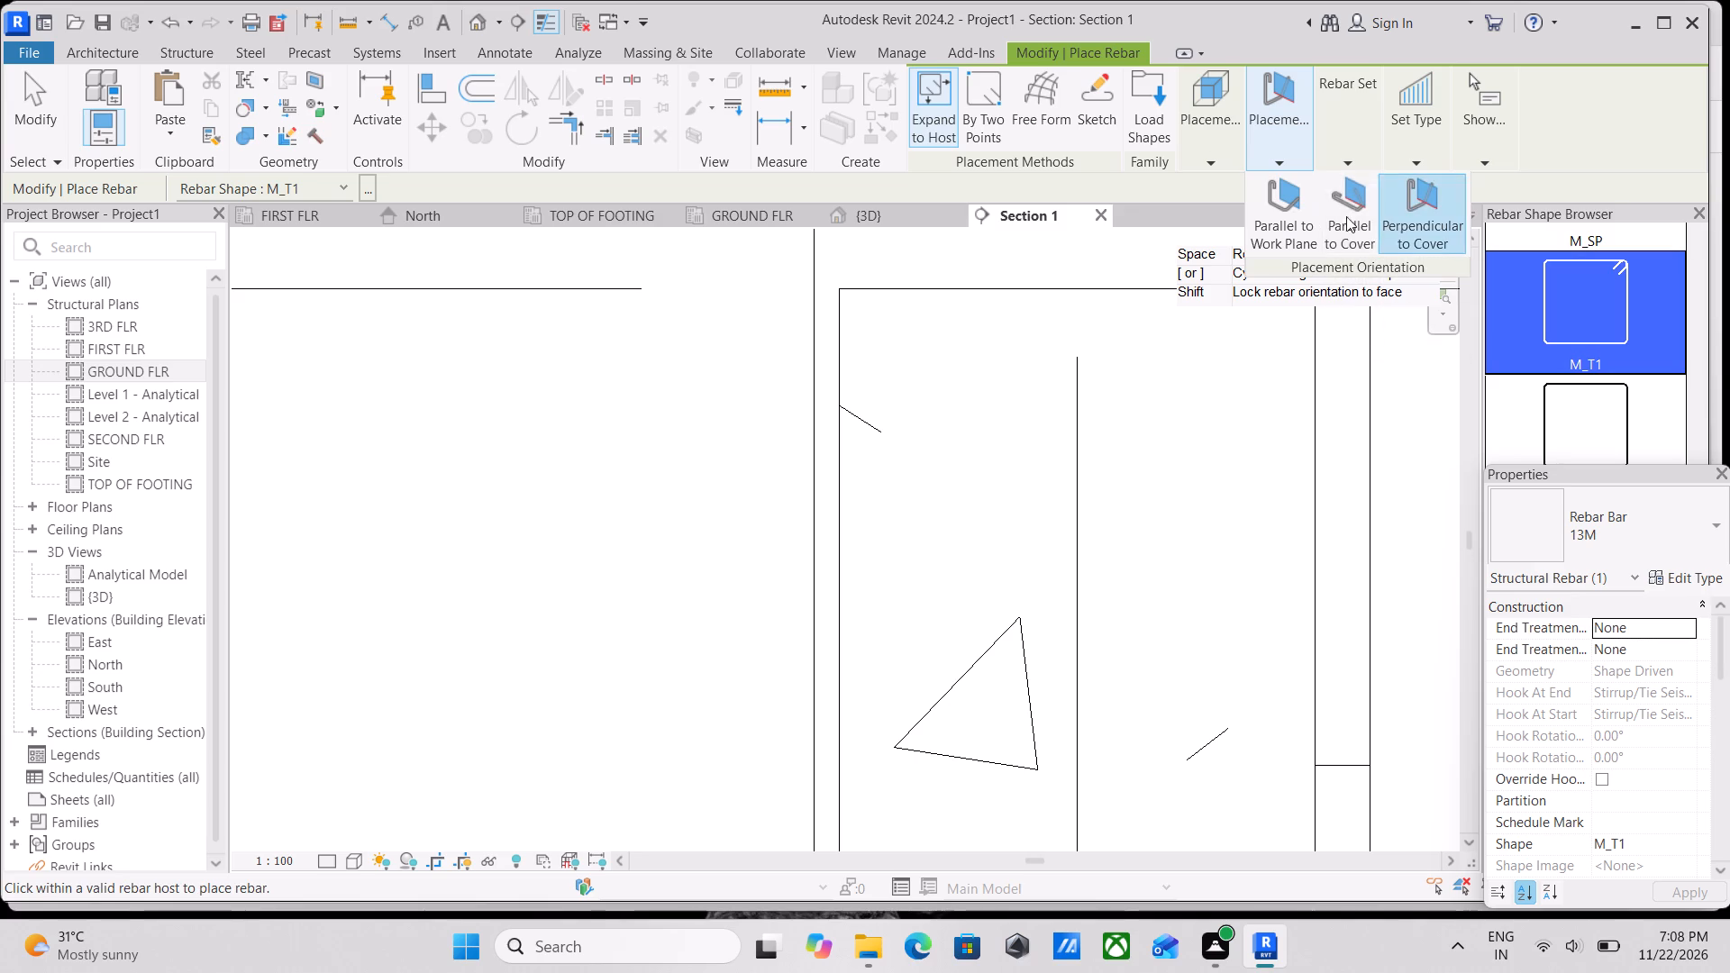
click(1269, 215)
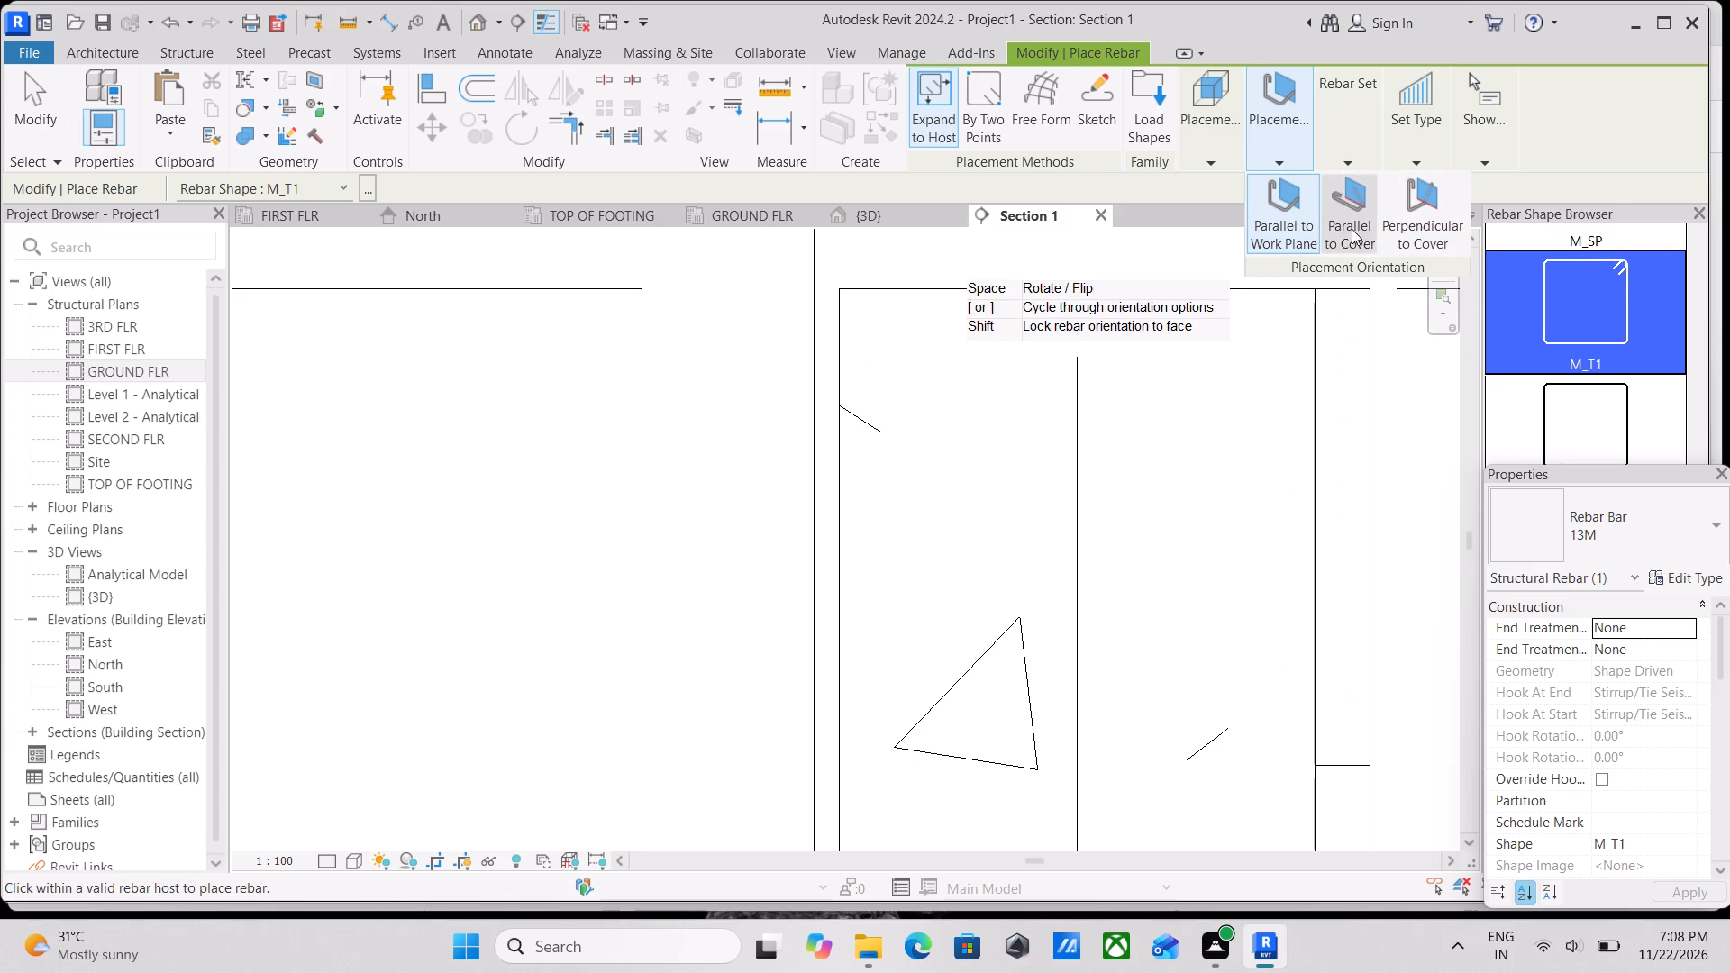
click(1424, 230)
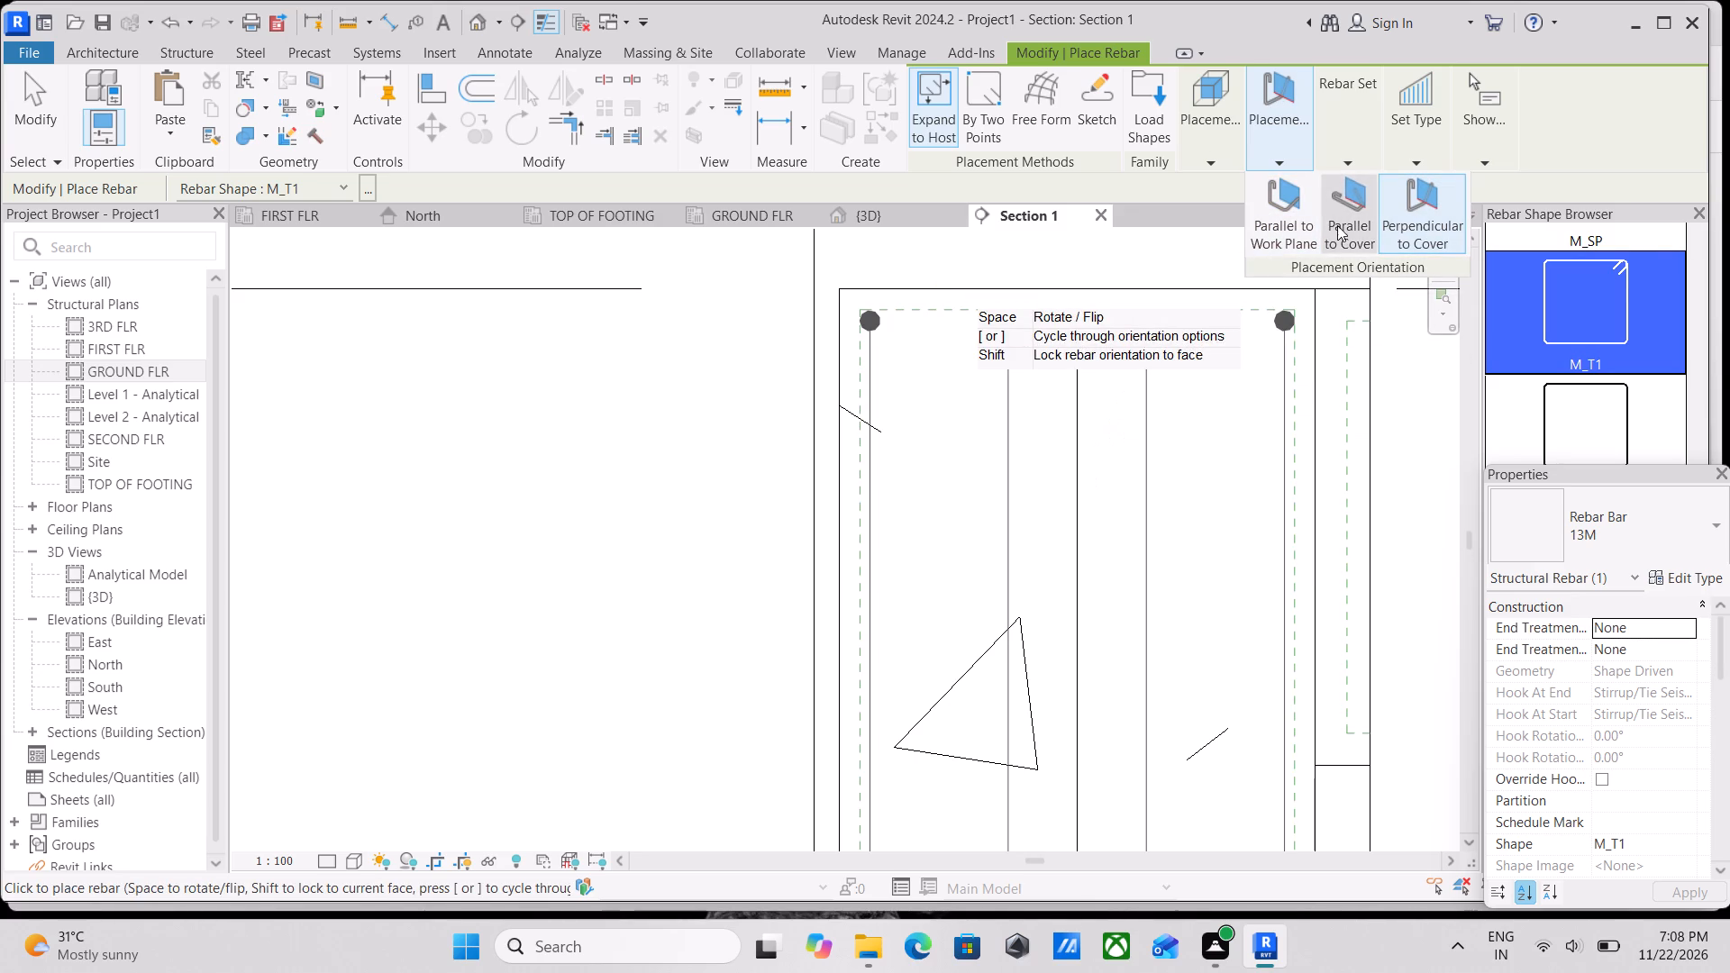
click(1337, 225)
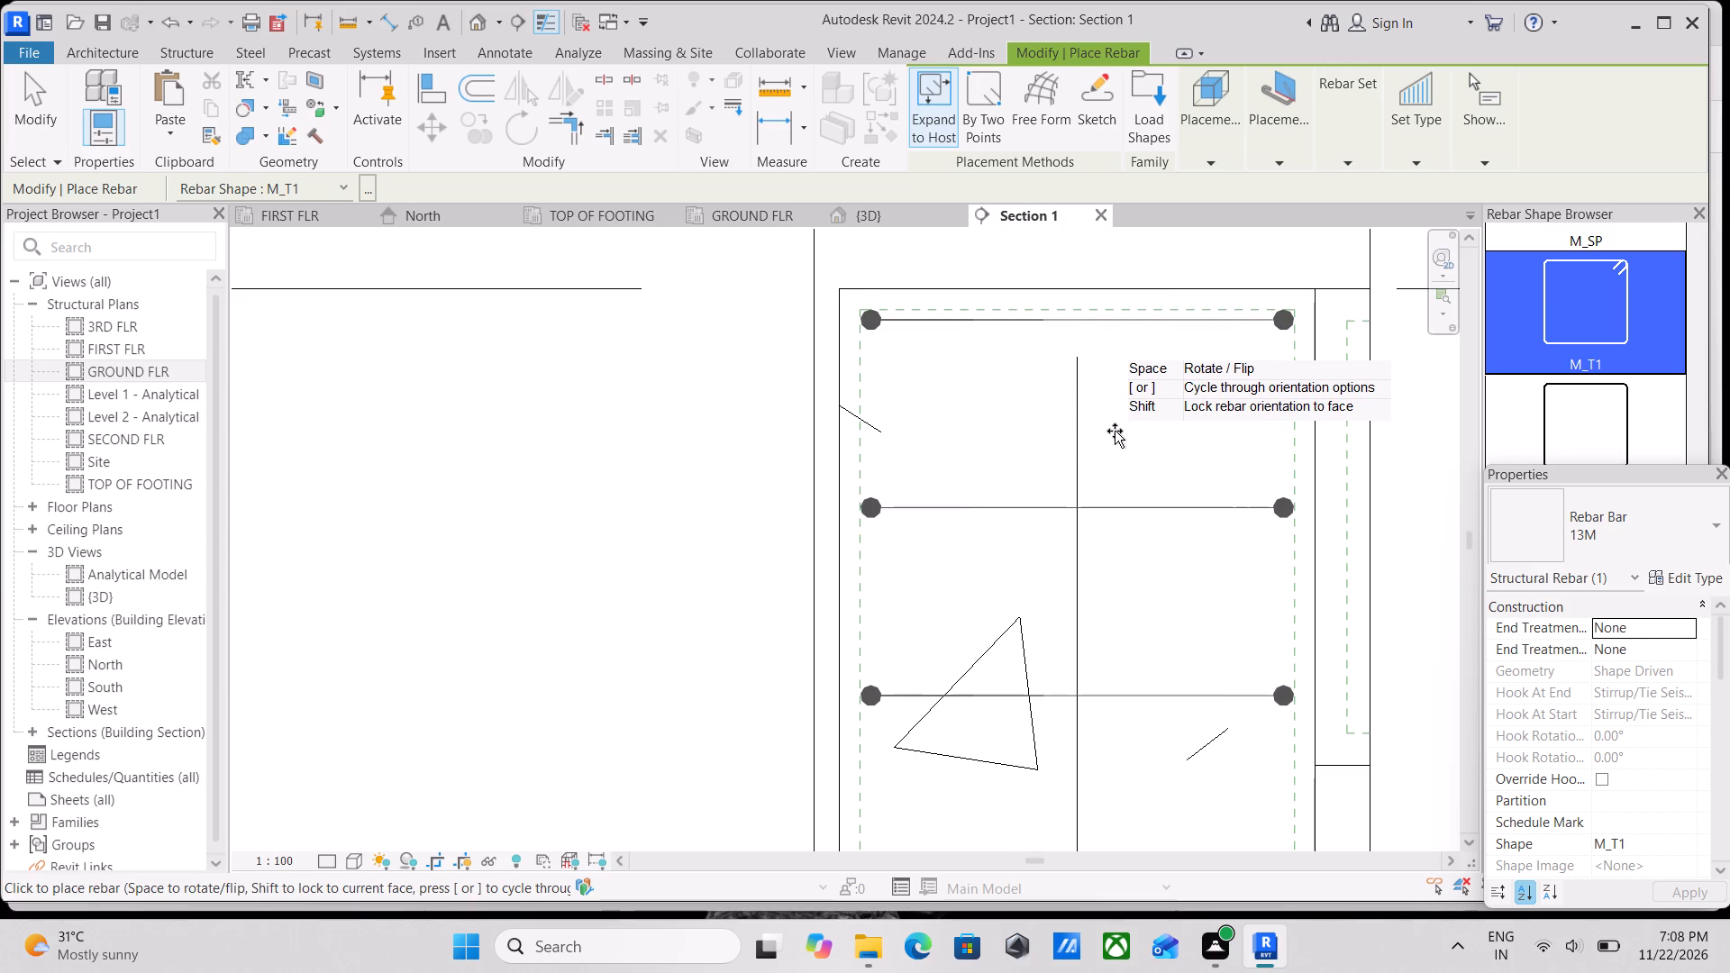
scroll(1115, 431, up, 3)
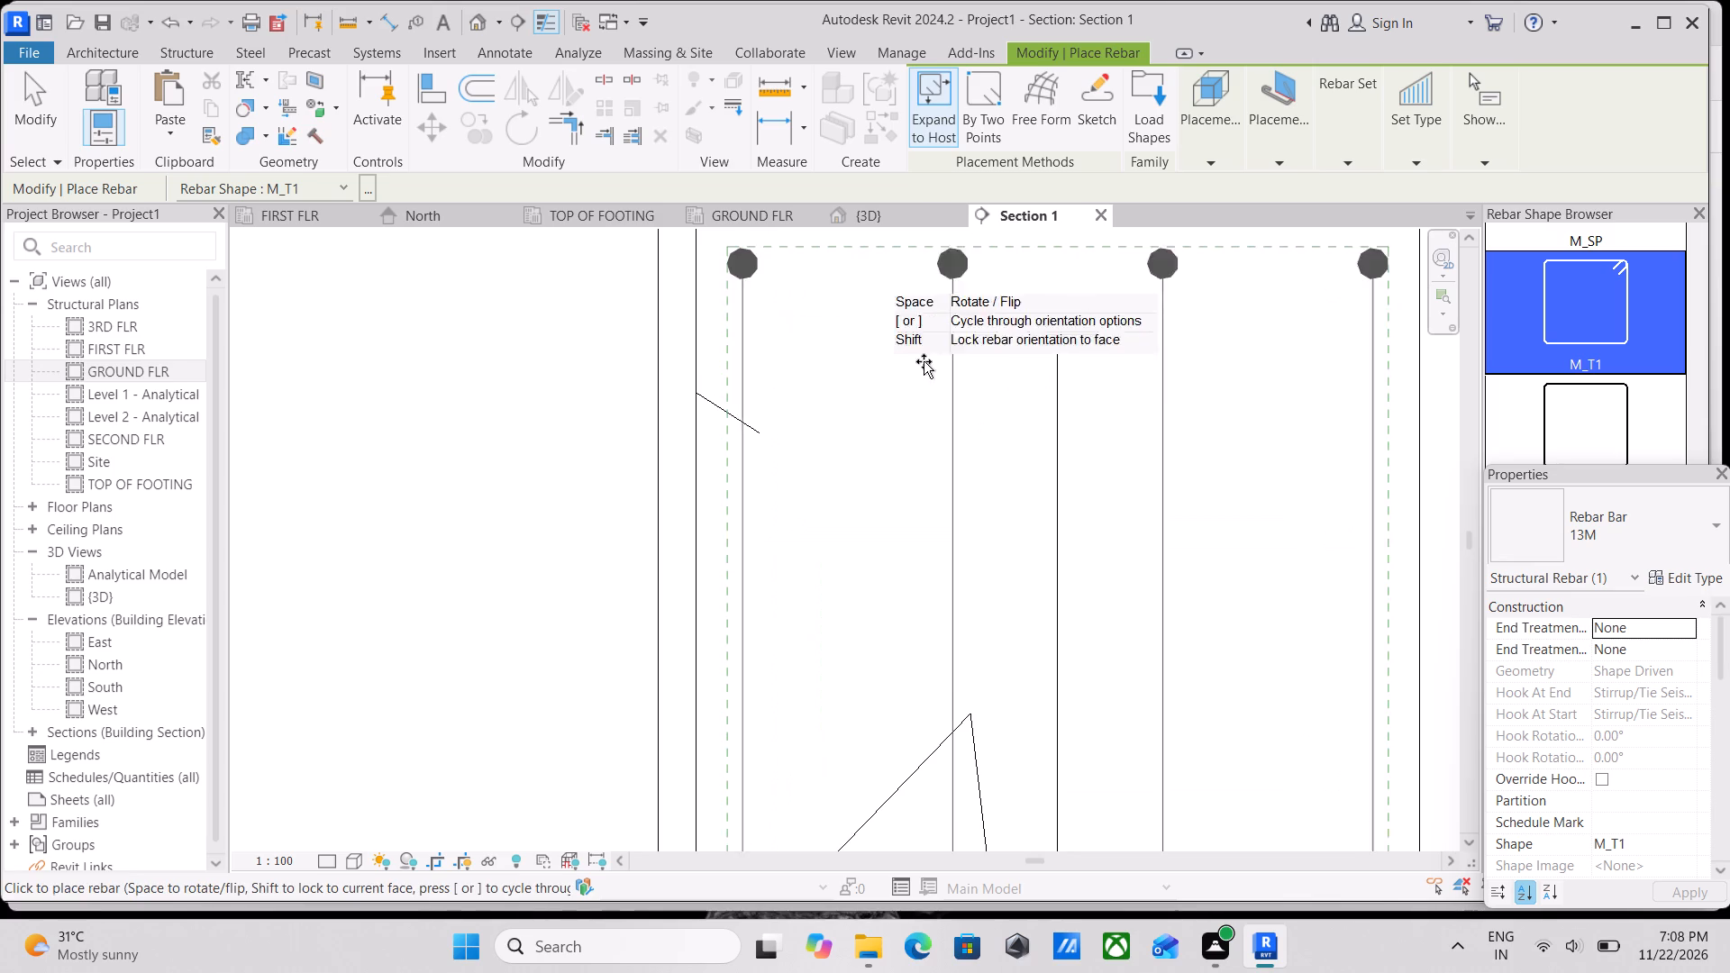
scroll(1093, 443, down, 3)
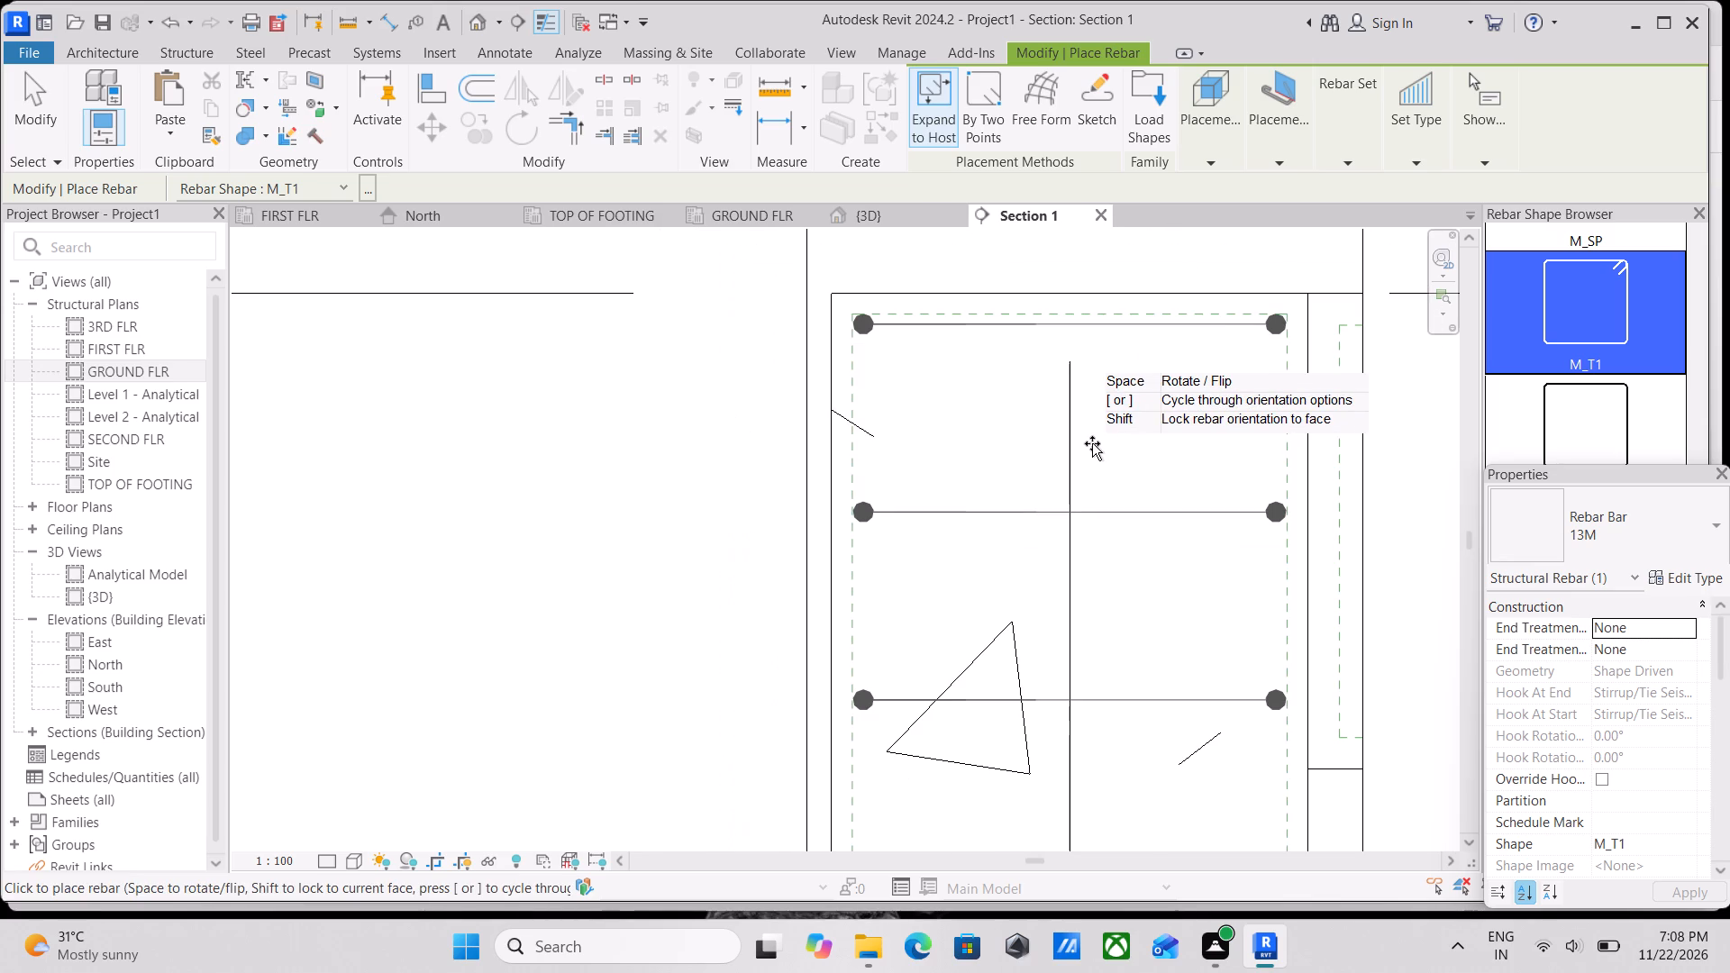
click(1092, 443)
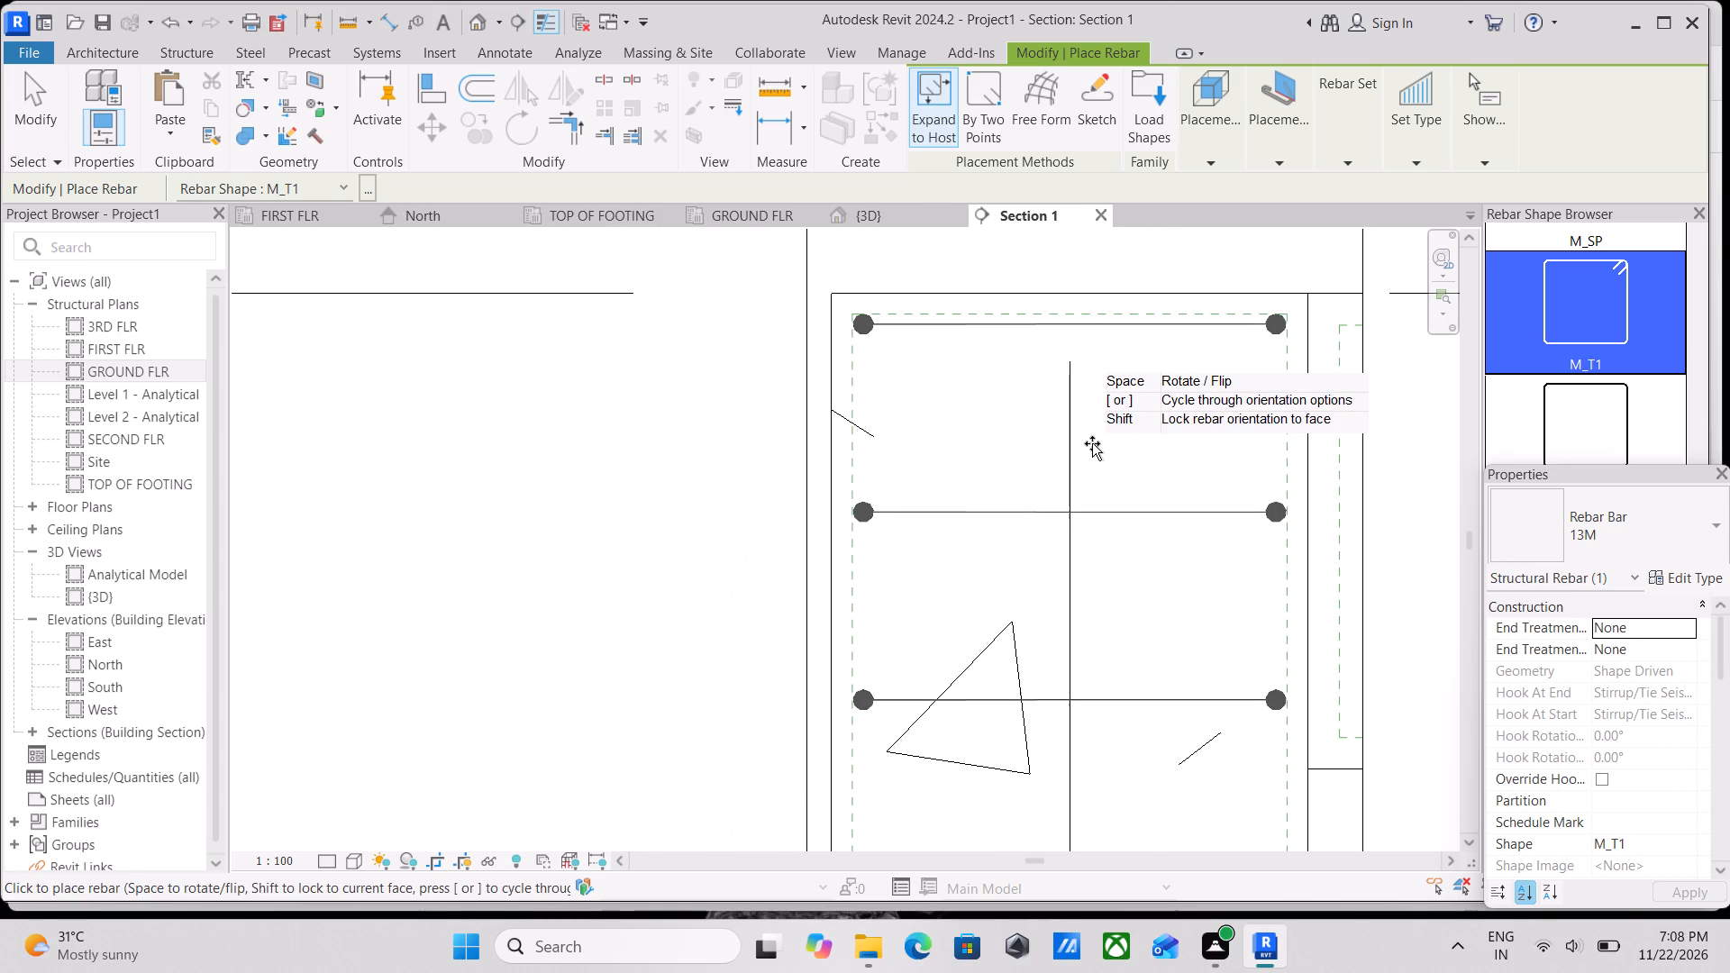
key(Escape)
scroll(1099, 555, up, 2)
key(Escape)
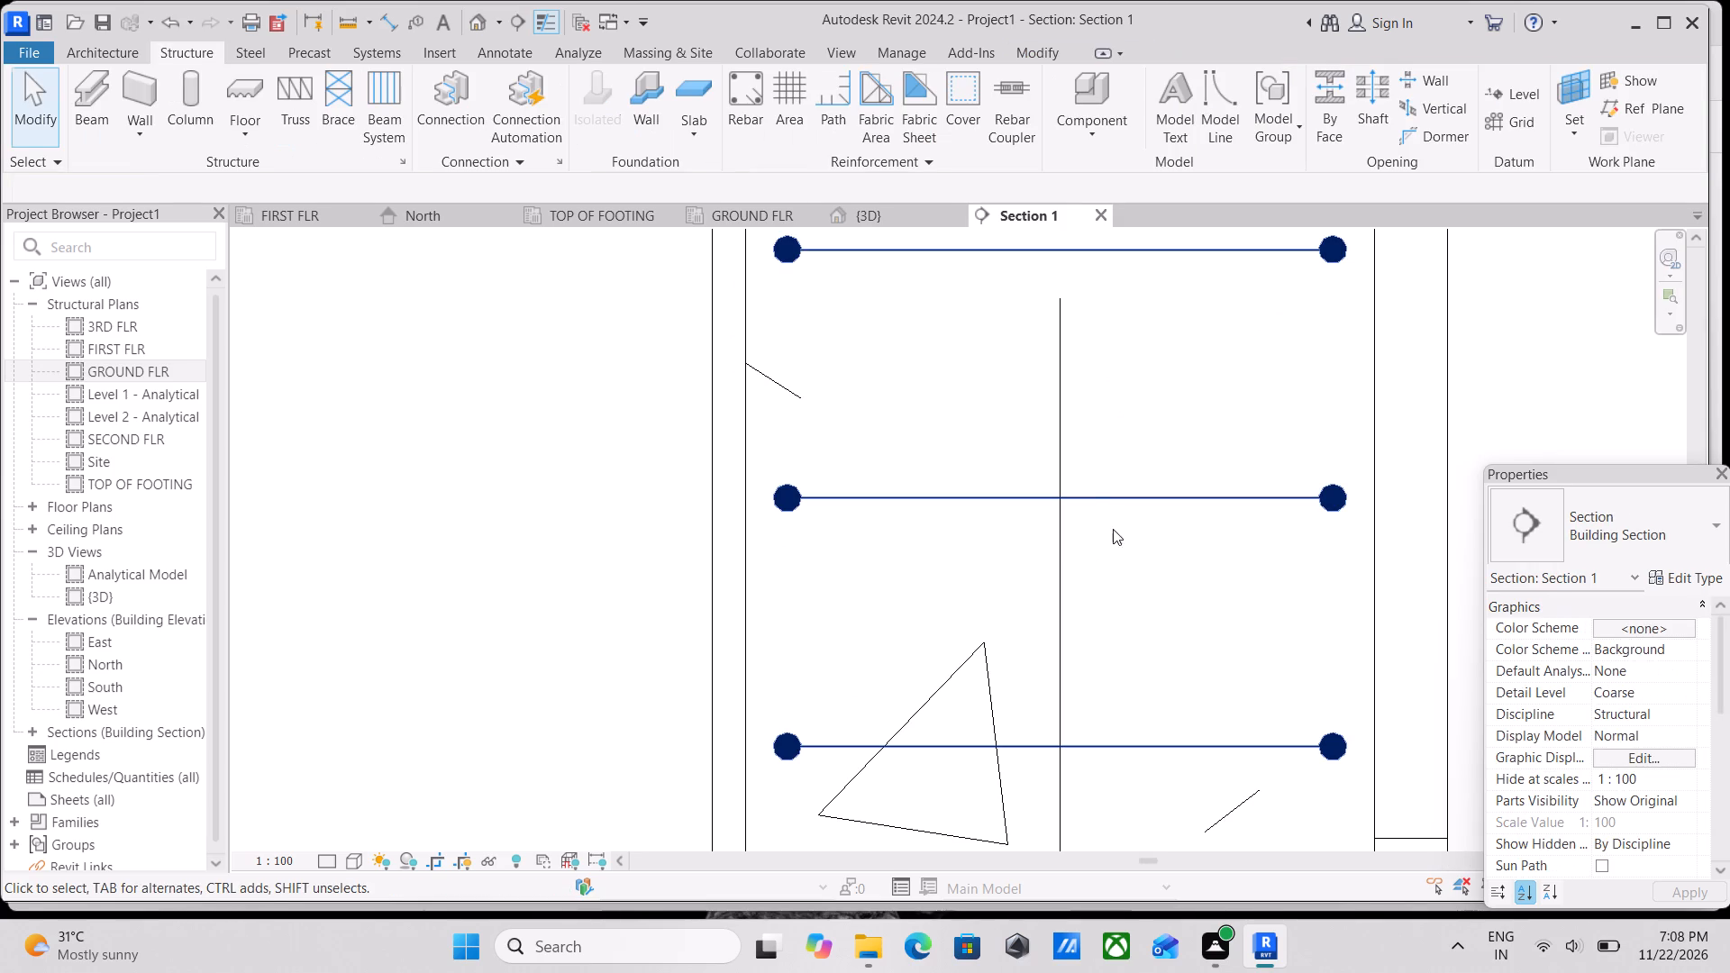
Examine the placed ties along the column, from its top at FIRST FLR downward.
key(Down)
key(Down)
key(Down)
key(Down)
key(Down)
scroll(1125, 536, down, 4)
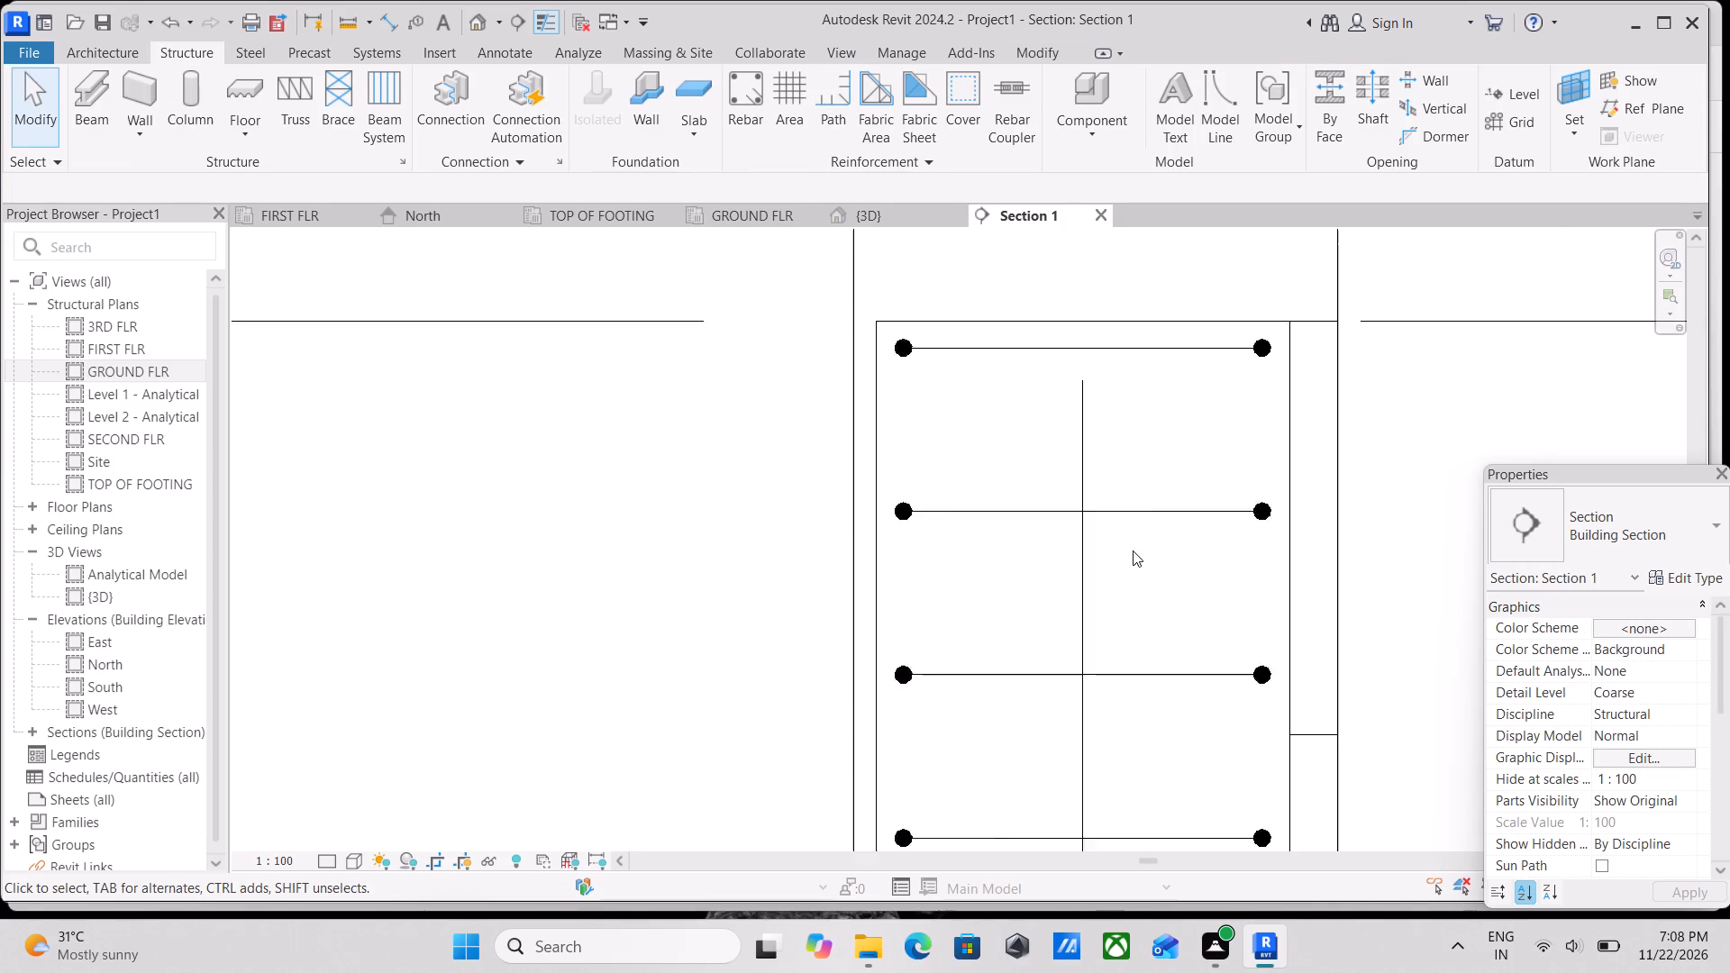
key(Down)
scroll(1152, 506, down, 14)
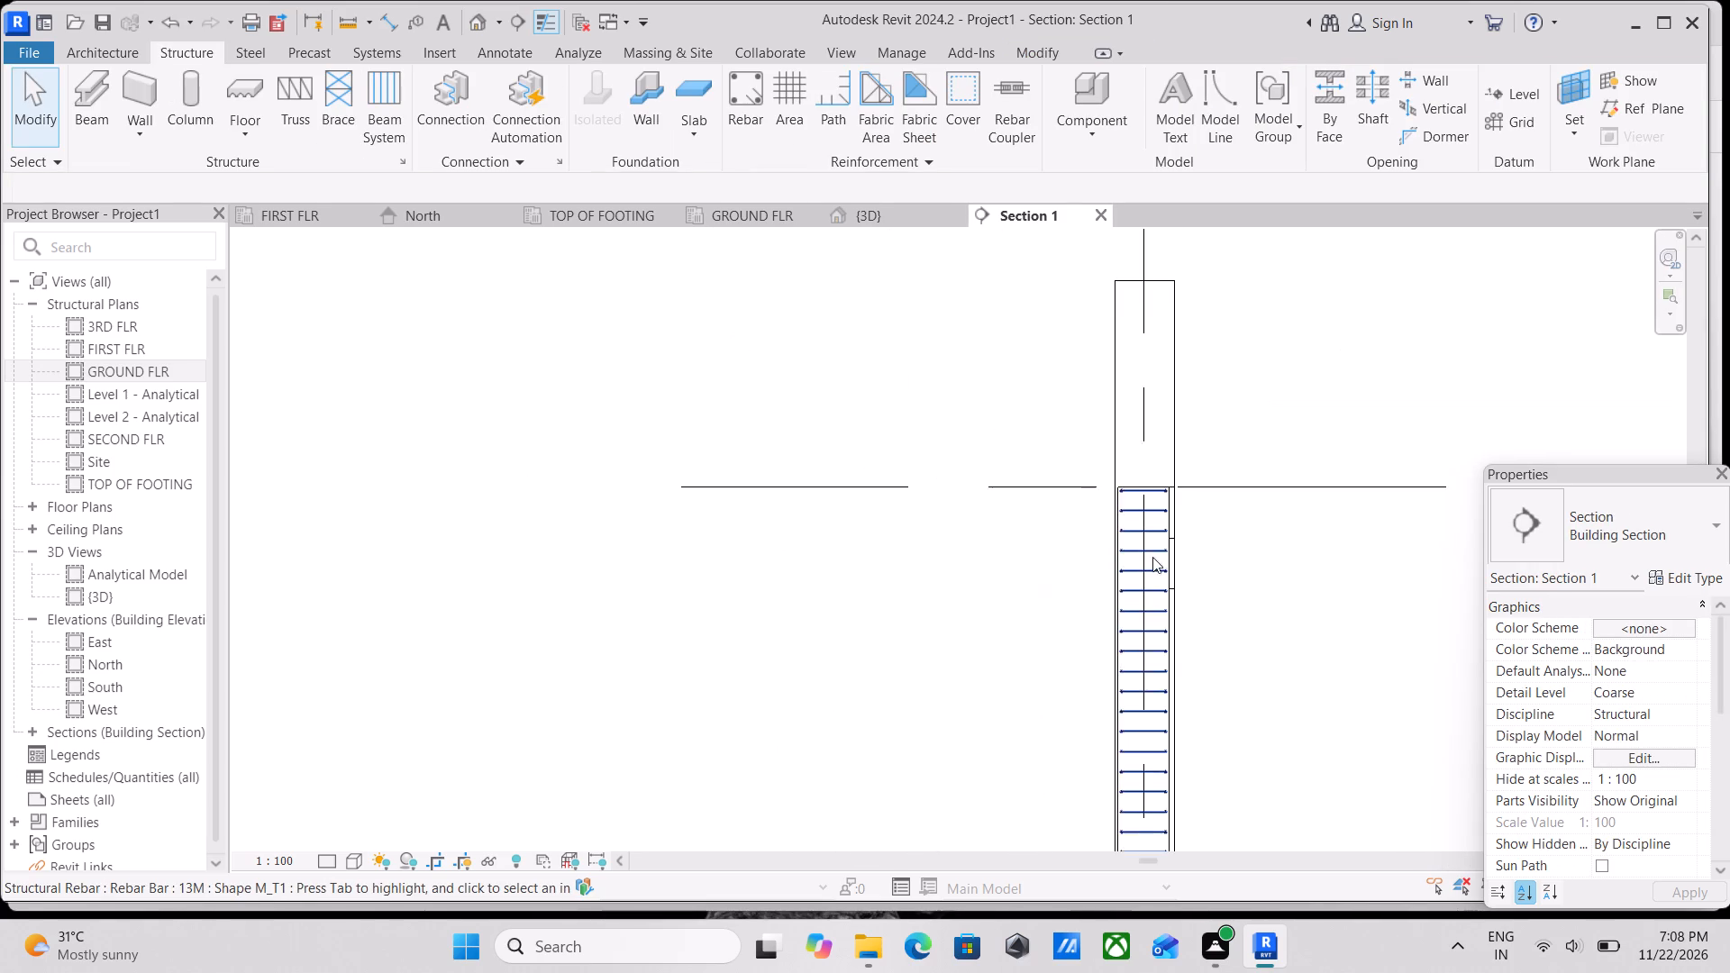
scroll(1152, 559, down, 3)
middle_drag(1152, 520, 1169, 403)
scroll(1189, 639, up, 3)
scroll(1098, 376, up, 2)
middle_drag(1088, 341, 1087, 398)
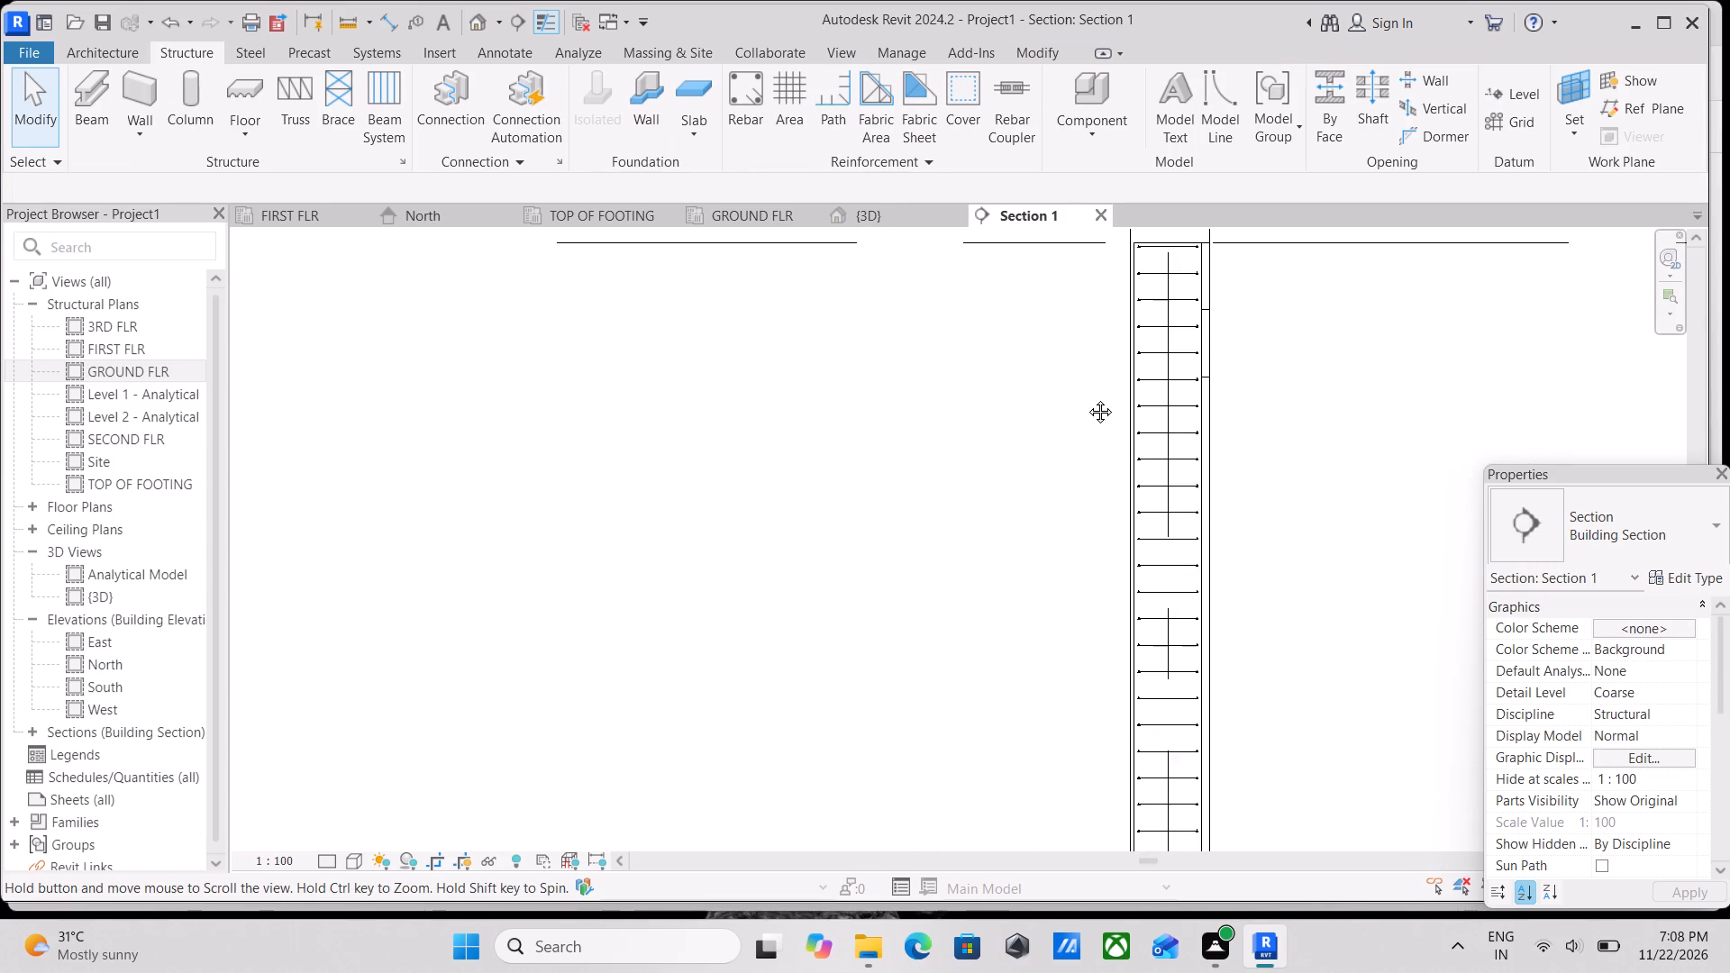
middle_drag(1087, 398, 1058, 545)
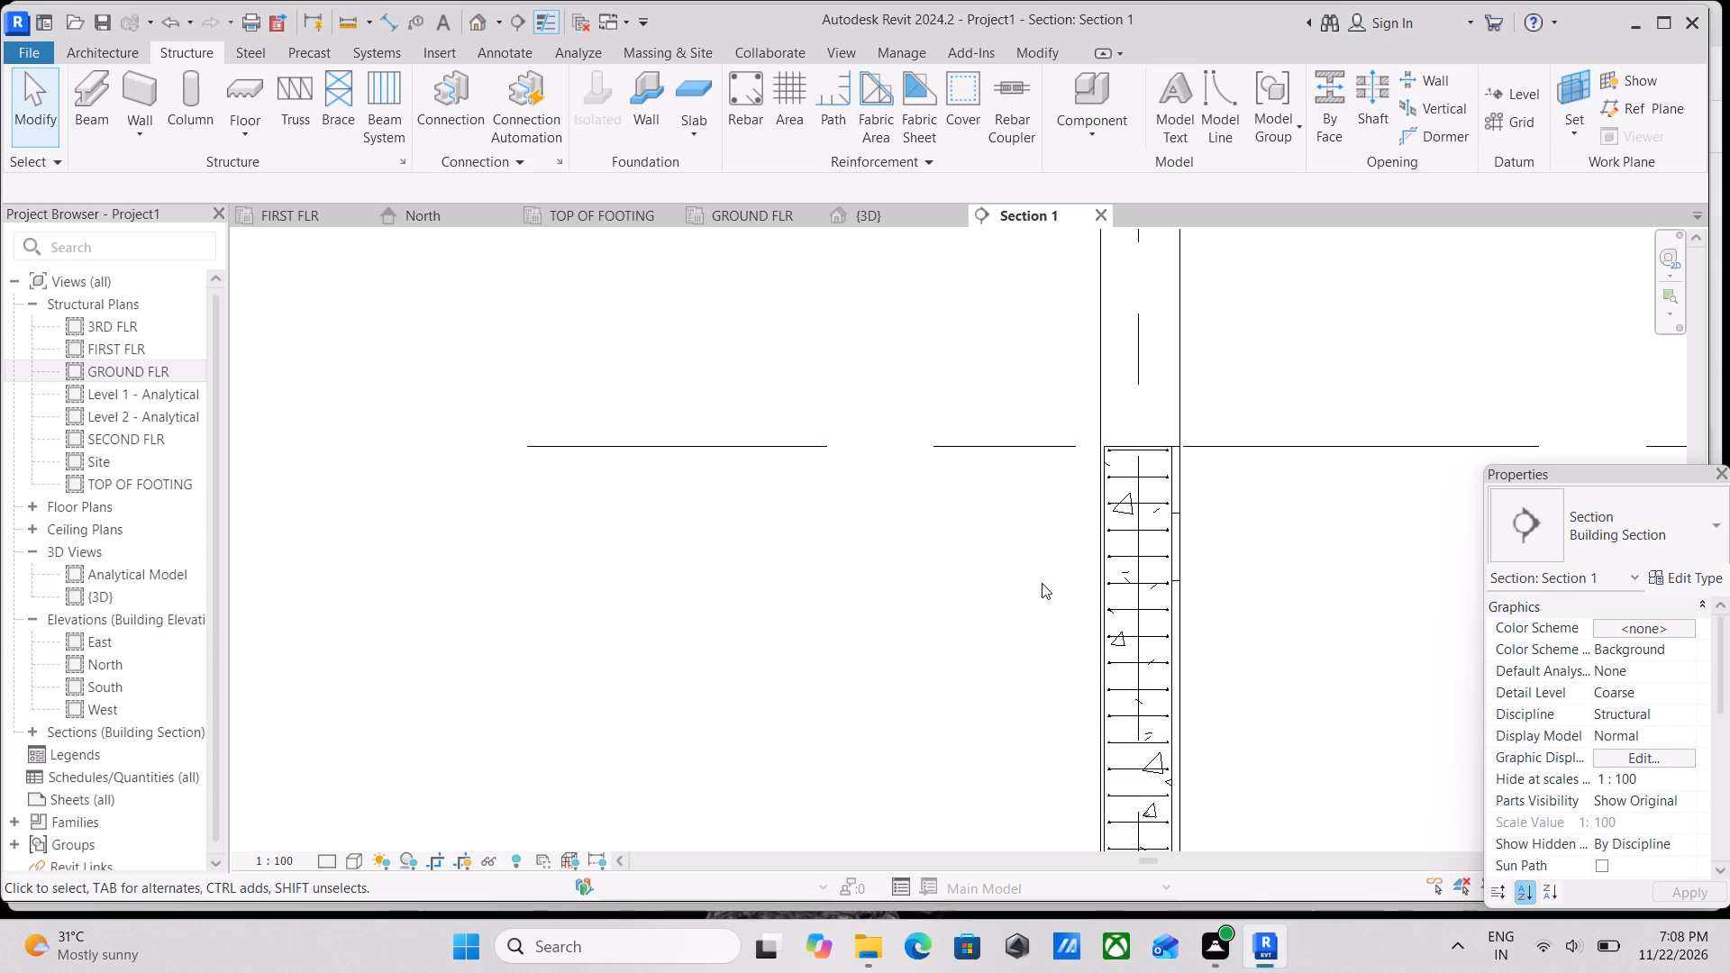
scroll(1142, 686, up, 2)
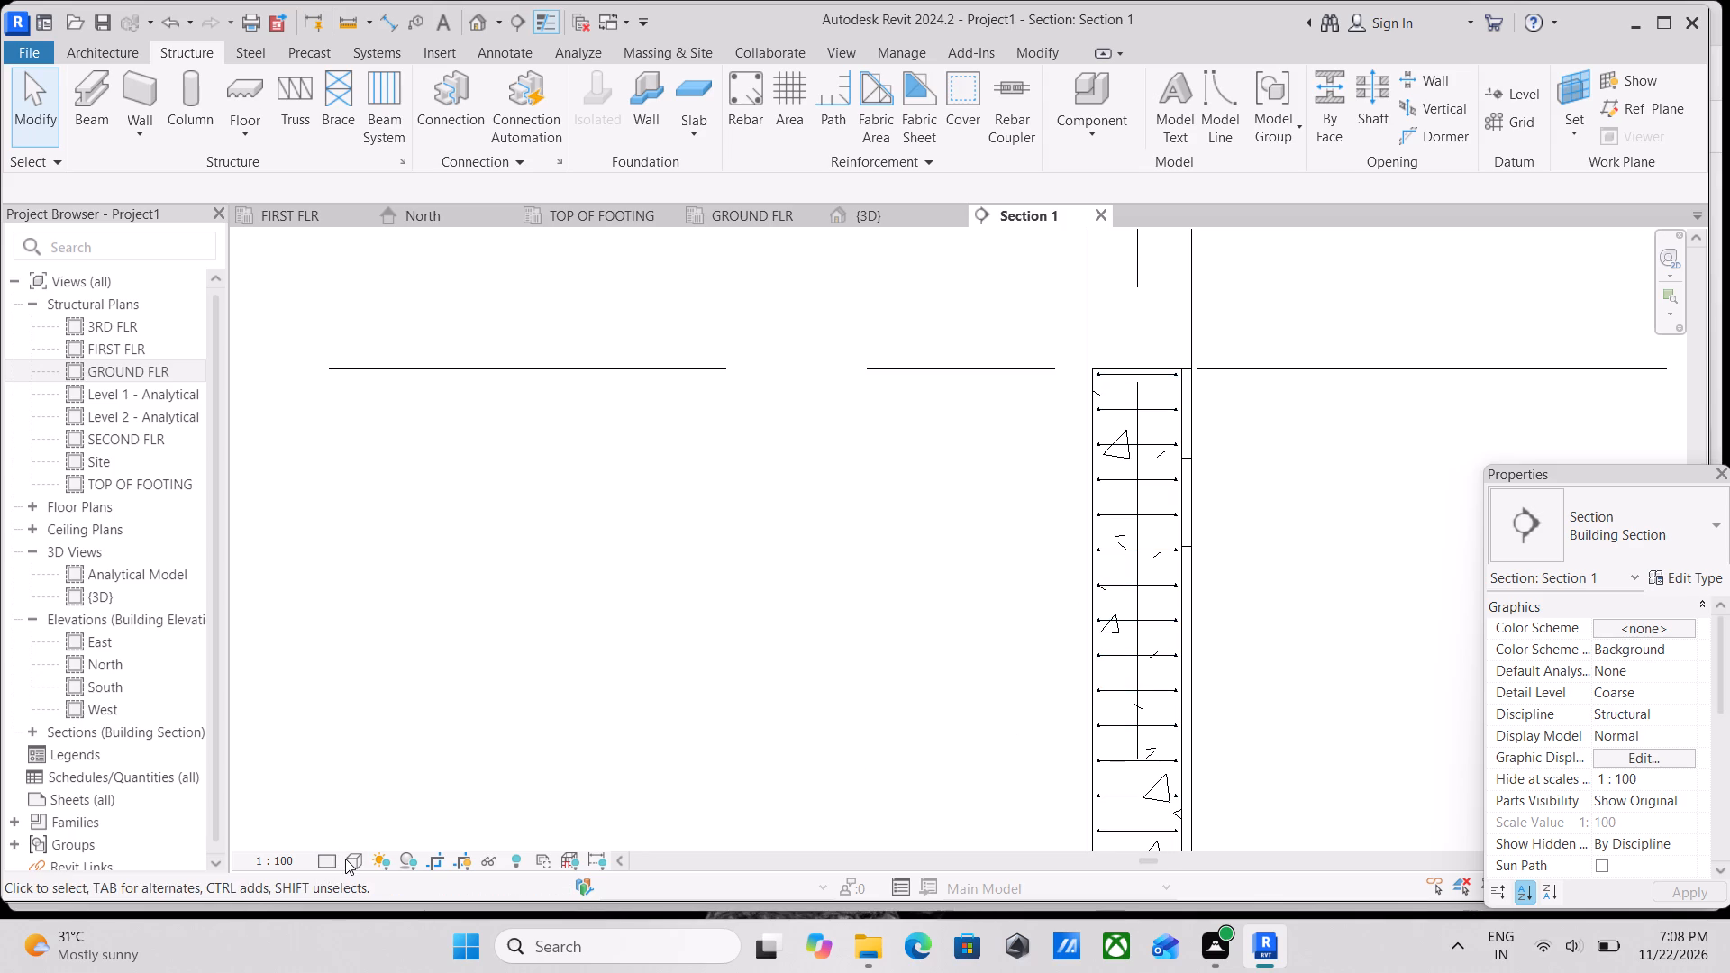
Set the section view's visual style to Wireframe and its detail level to Fine.
click(345, 859)
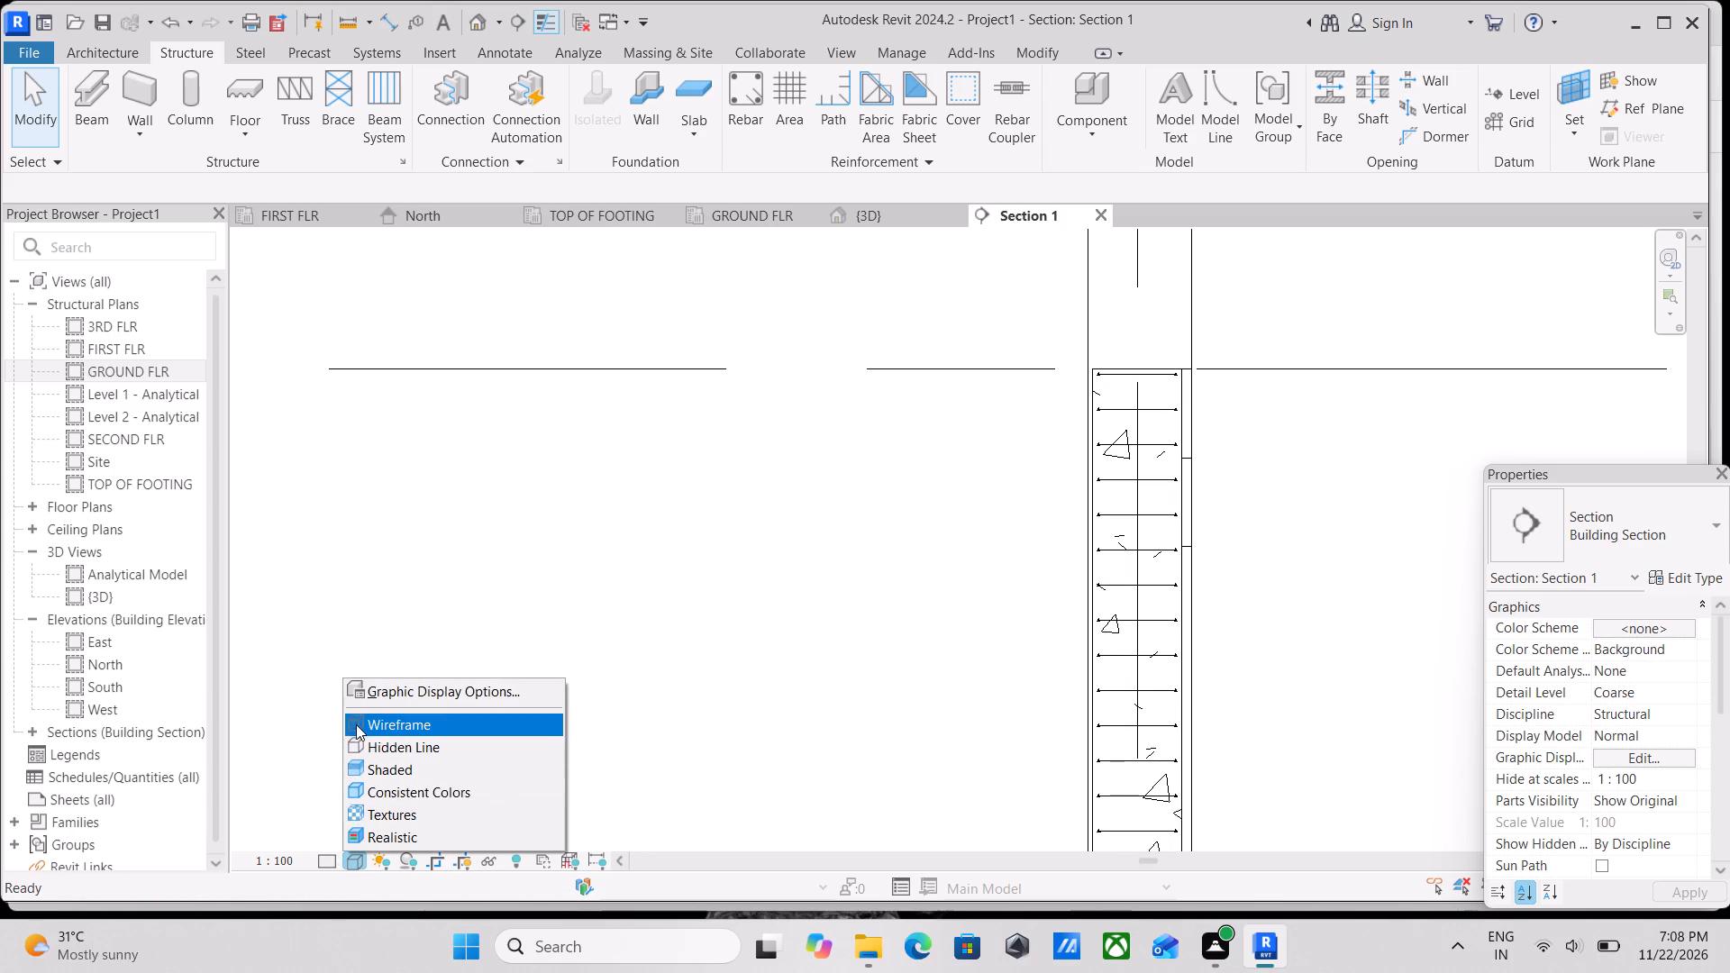
click(356, 723)
scroll(1197, 462, up, 2)
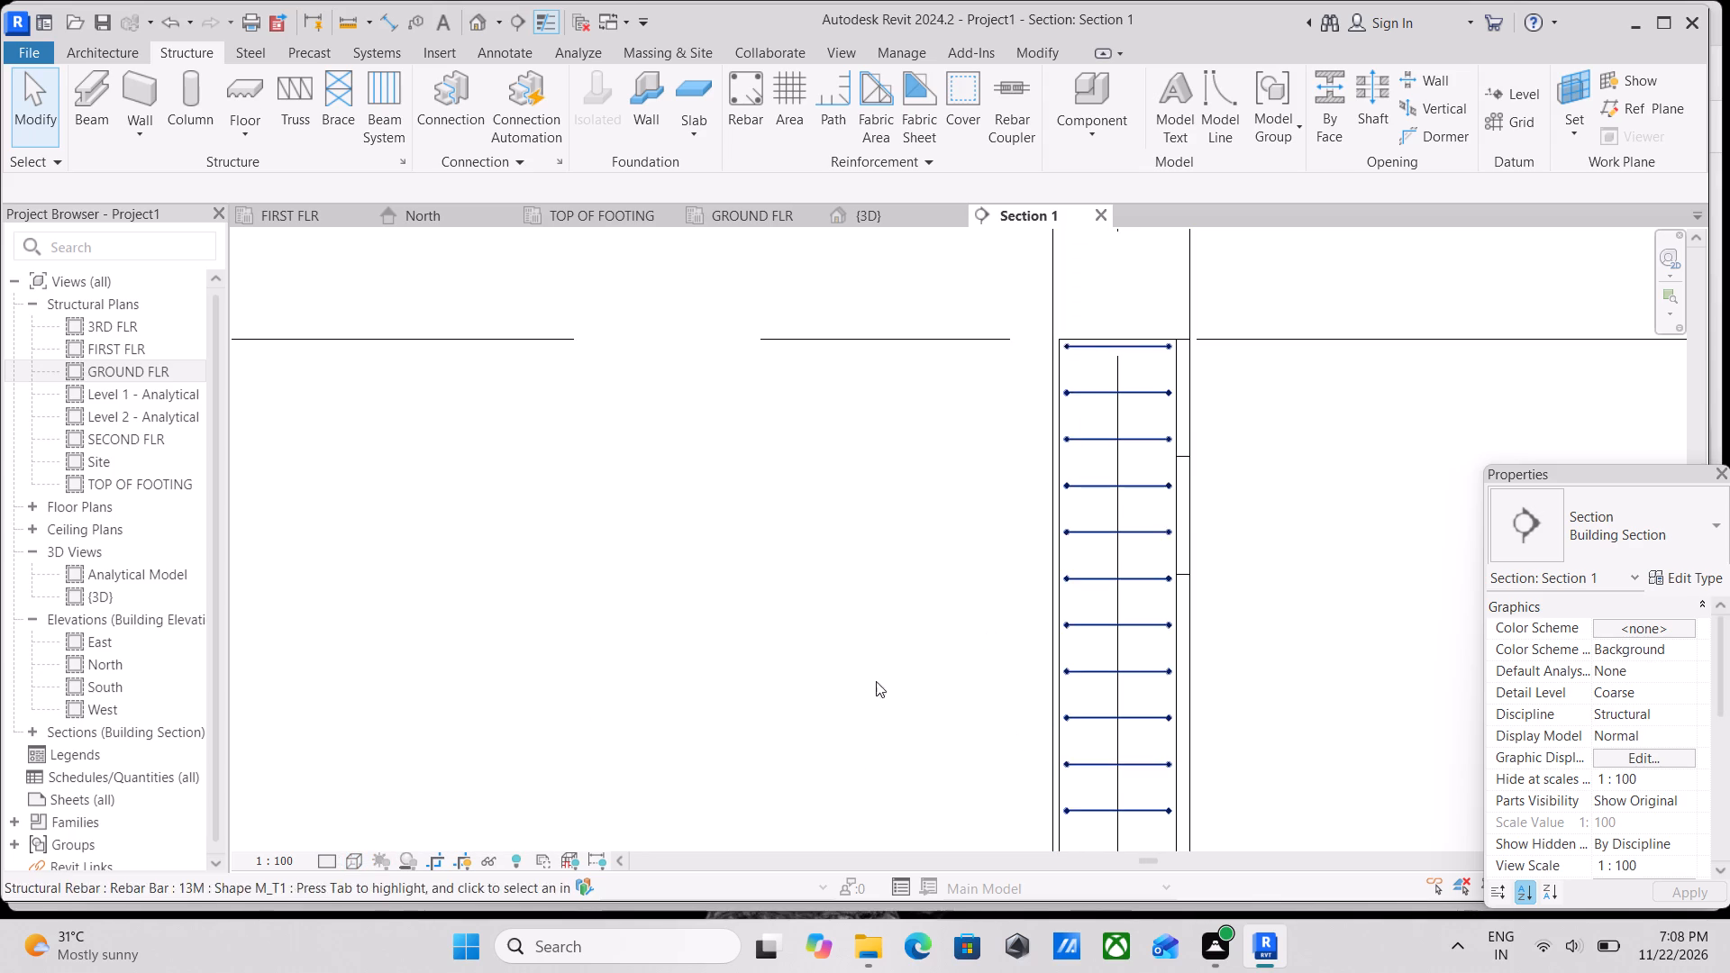
click(322, 864)
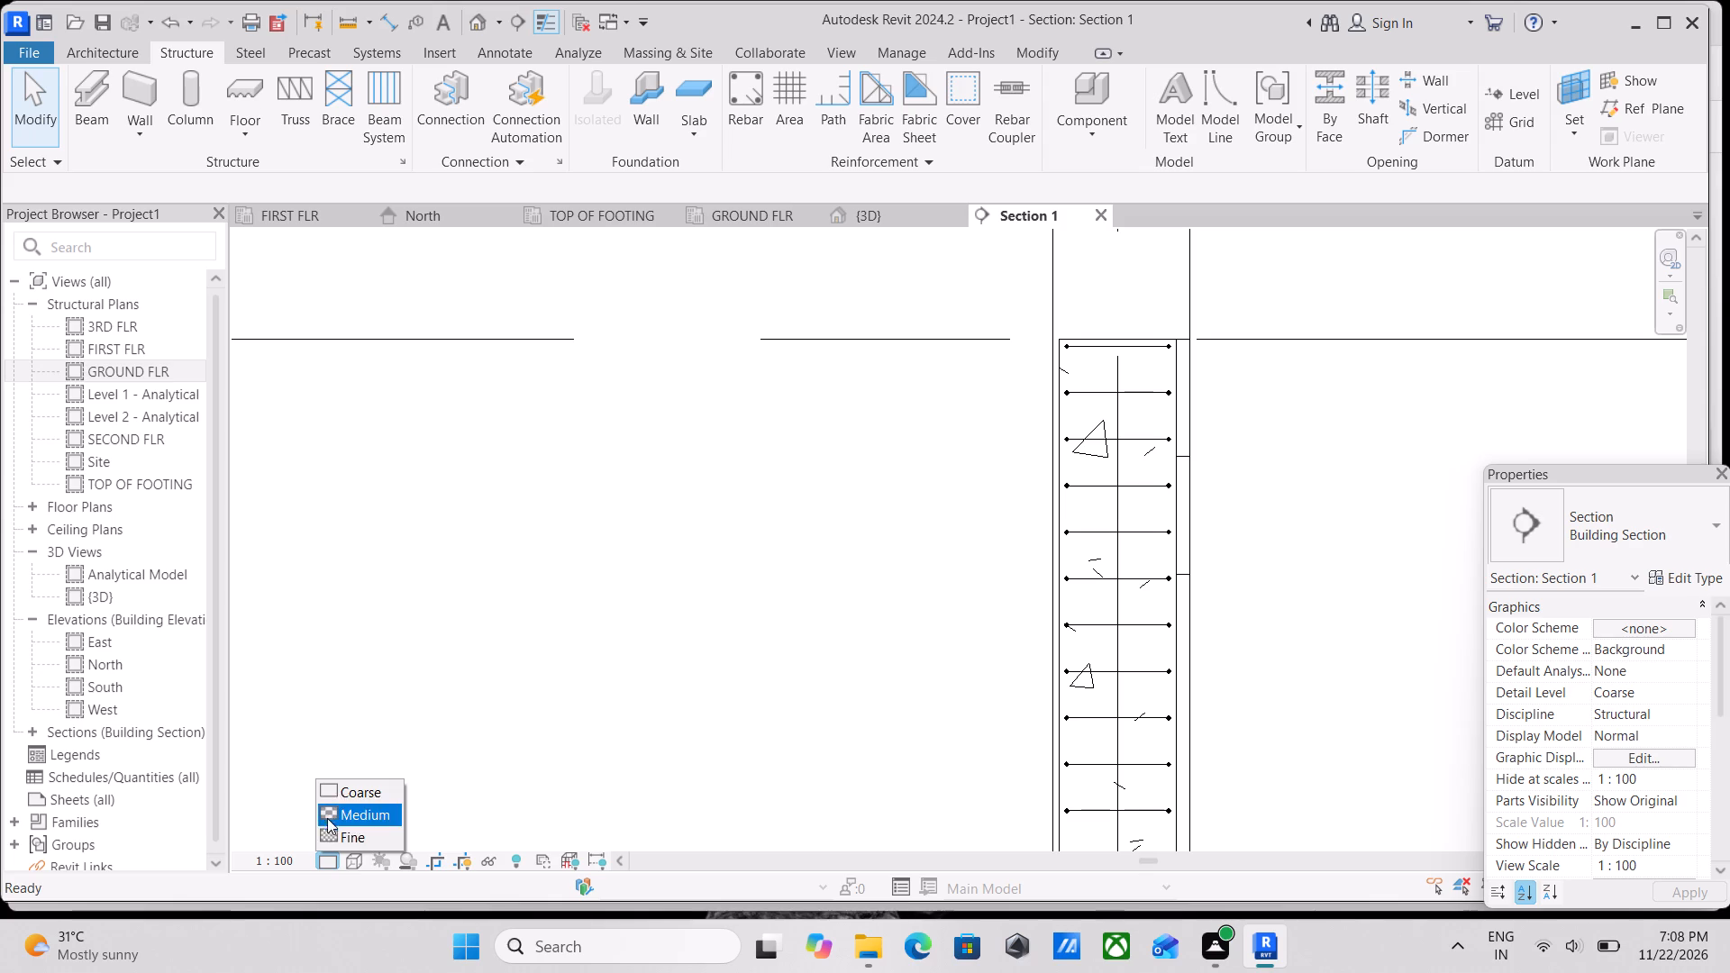
click(329, 833)
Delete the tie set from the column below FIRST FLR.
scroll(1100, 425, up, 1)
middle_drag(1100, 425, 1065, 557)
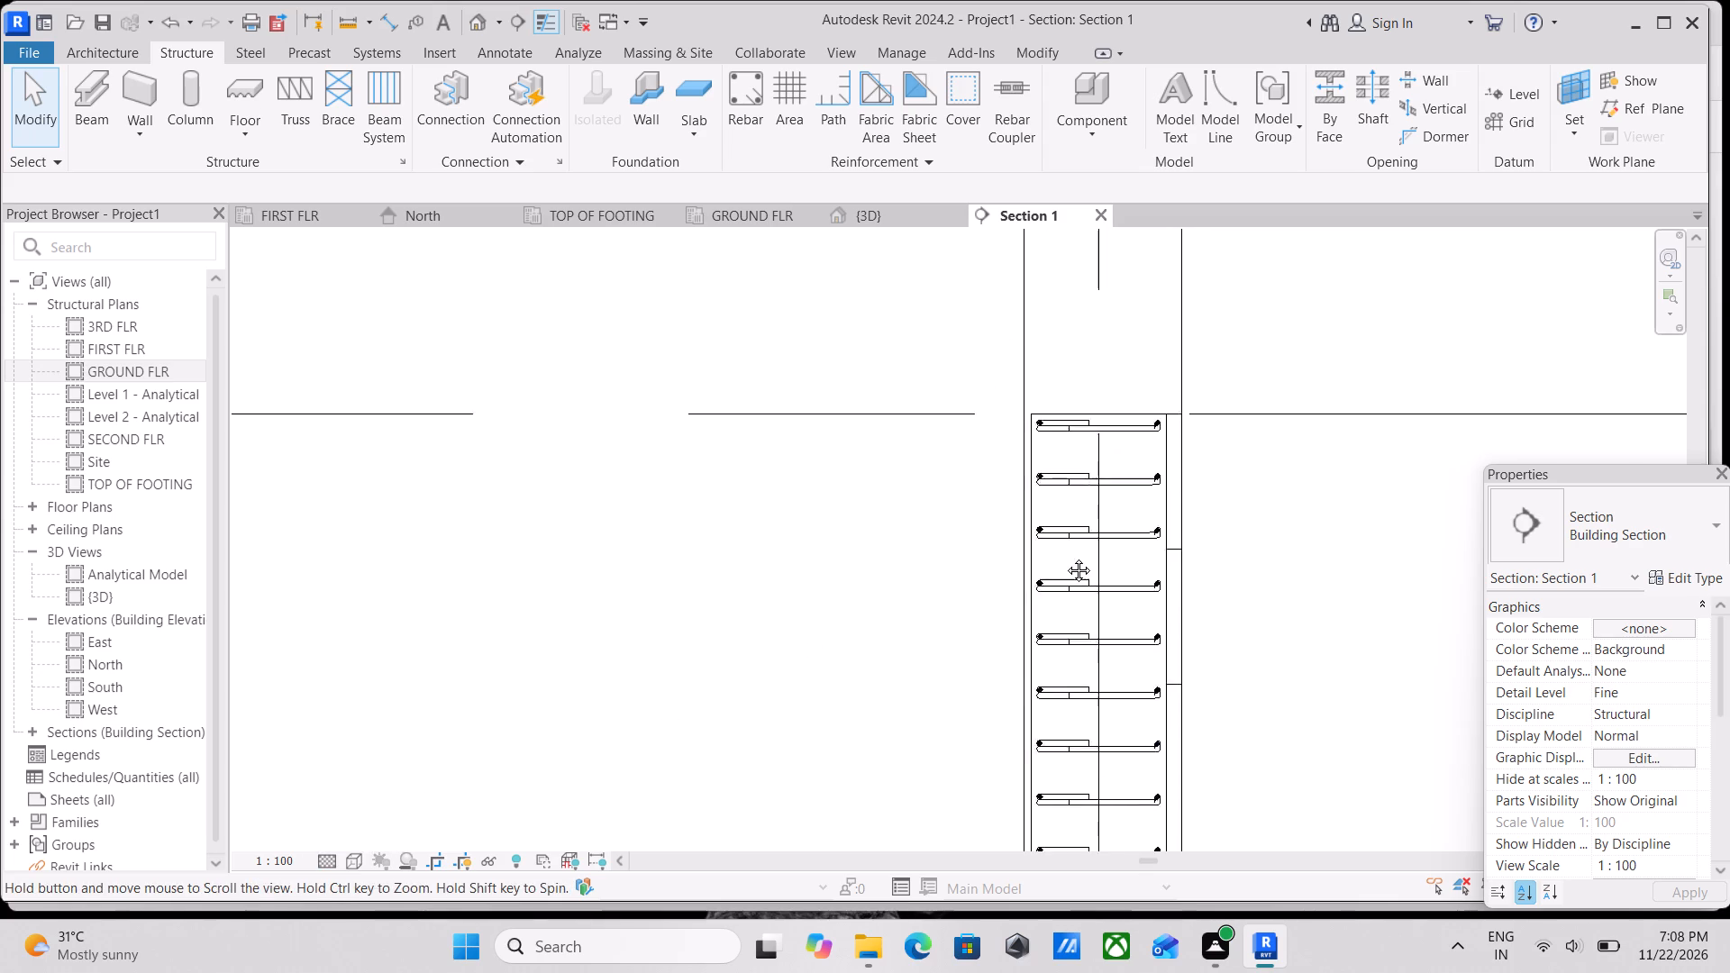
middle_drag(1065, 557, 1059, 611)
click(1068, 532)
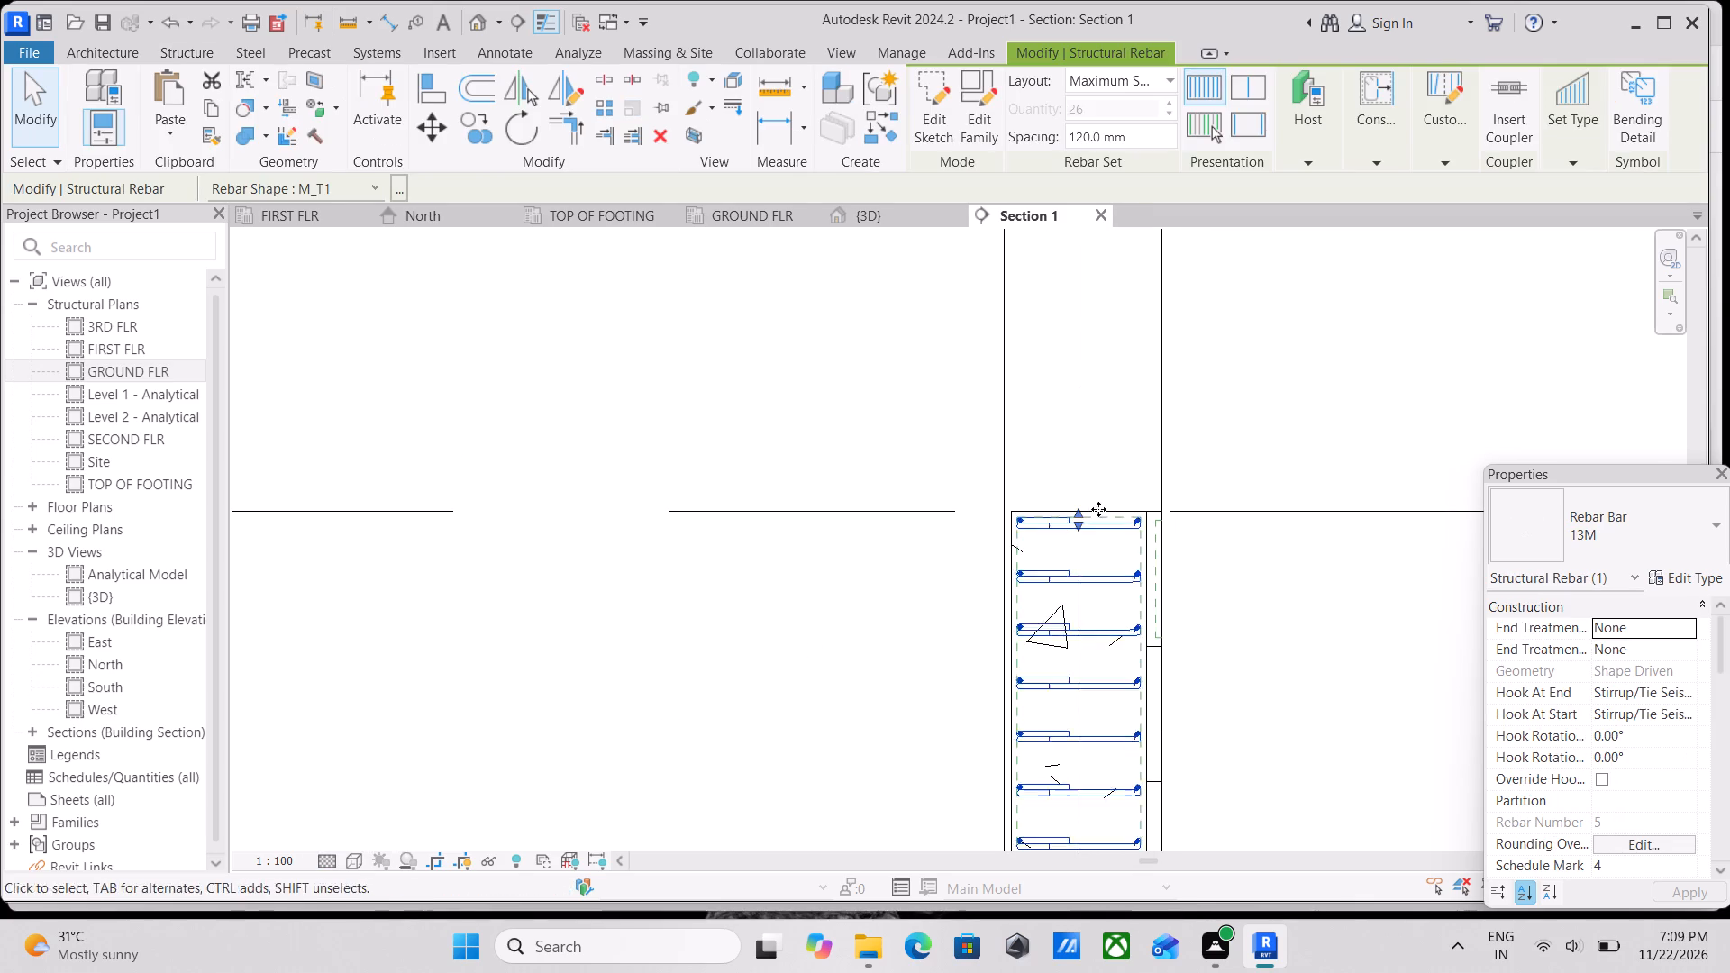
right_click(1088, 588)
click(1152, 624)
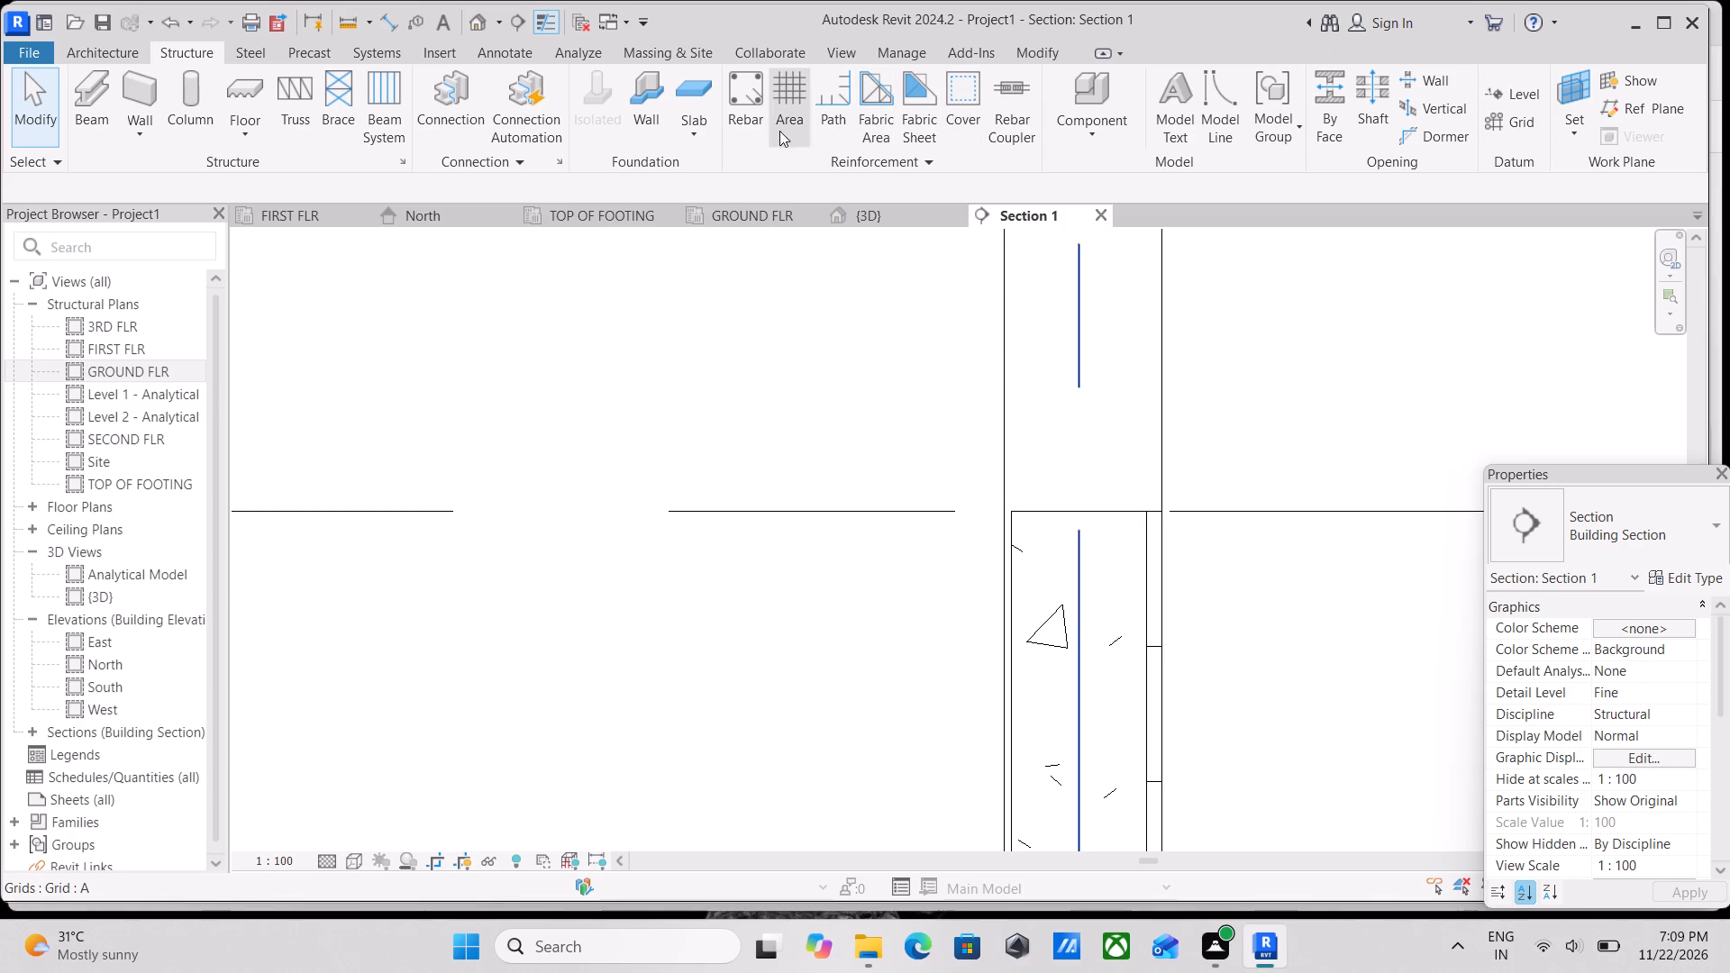
Place straight 13M rebar of shape M_00, oriented parallel to the work plane, vertically in the column below FIRST FLR.
click(746, 117)
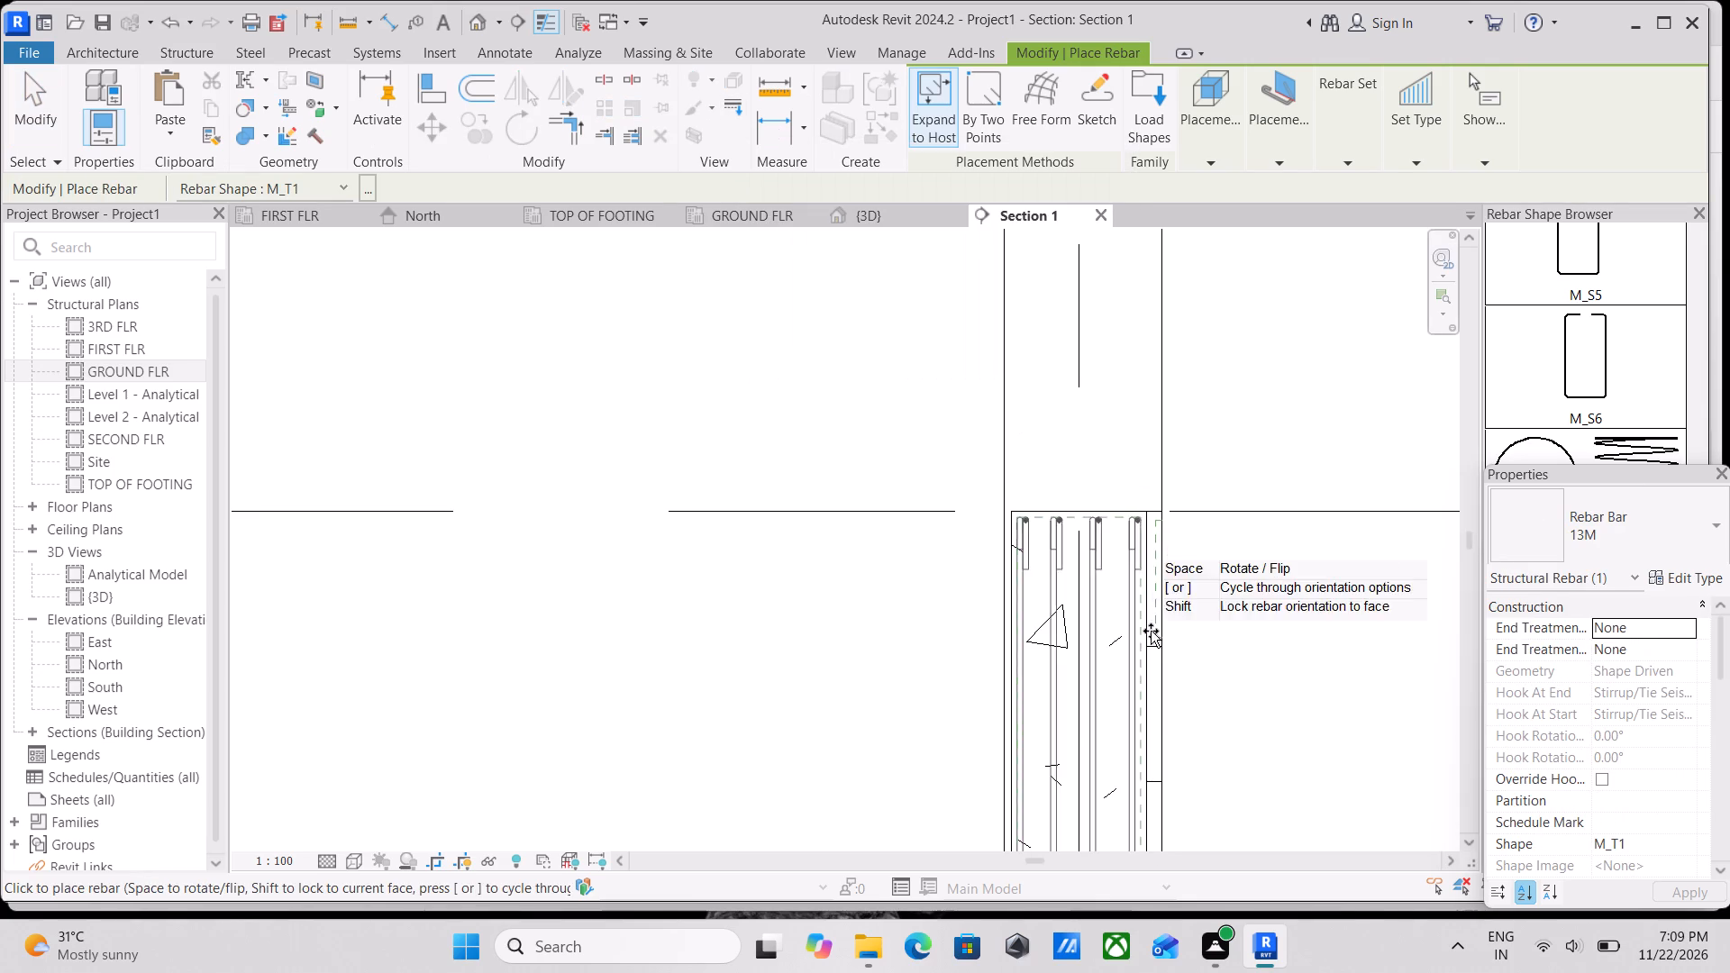
scroll(1549, 396, up, 3)
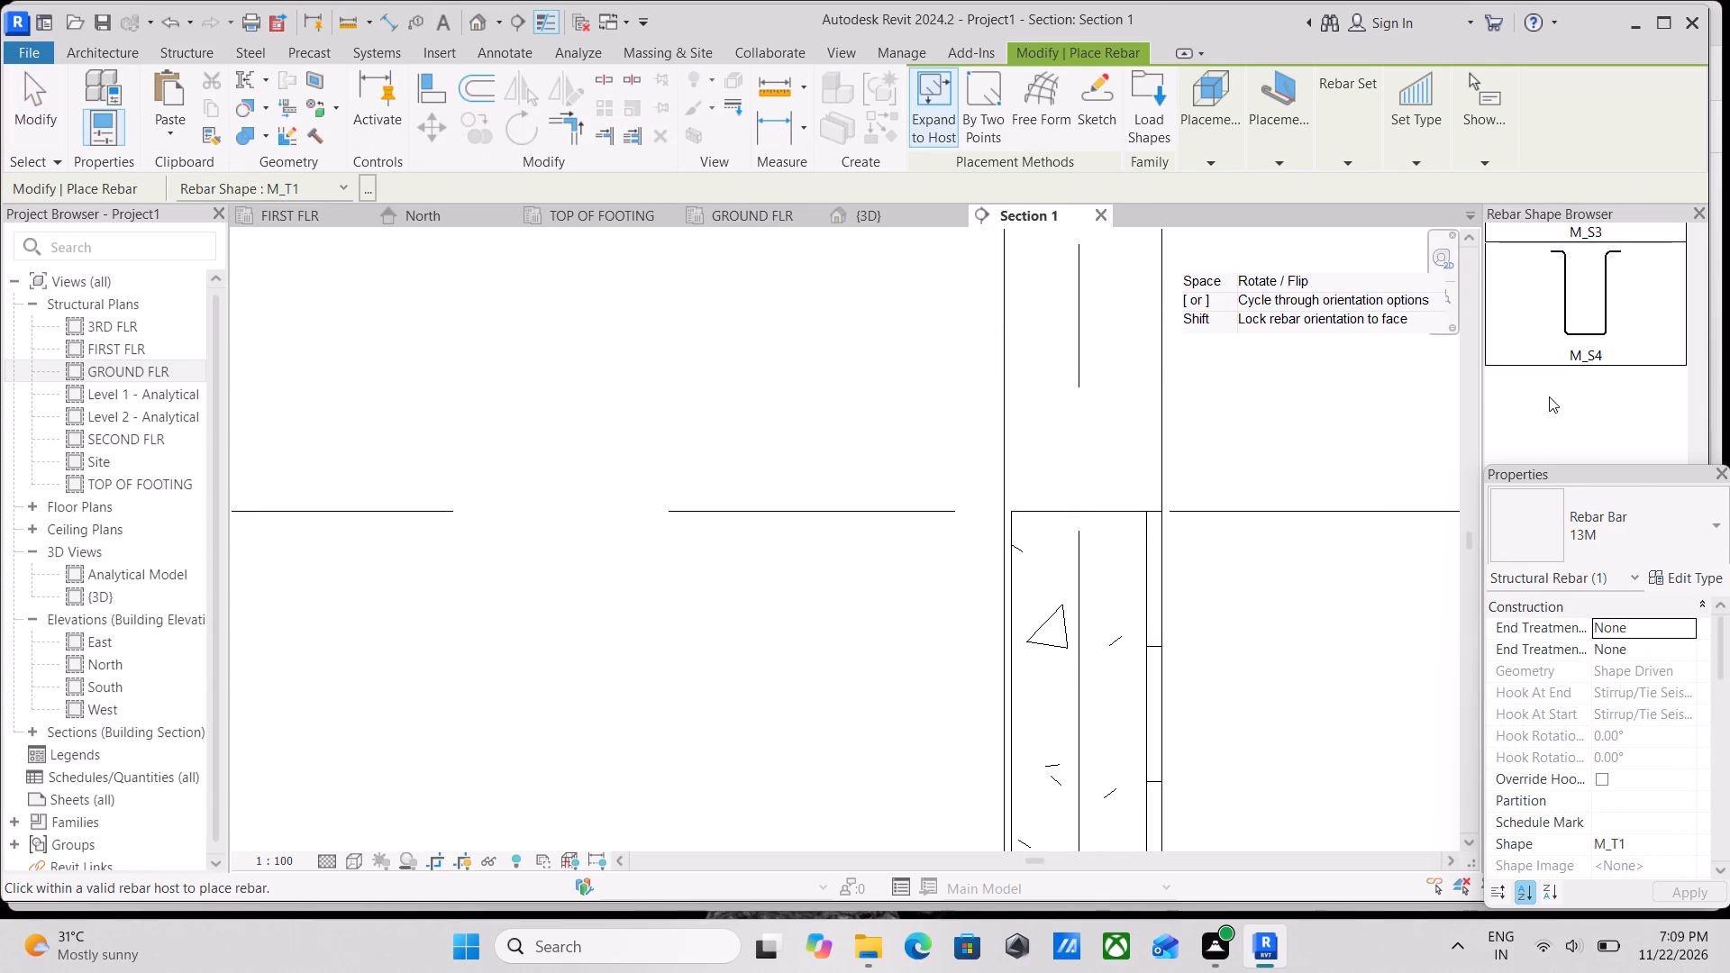
scroll(1549, 396, down, 6)
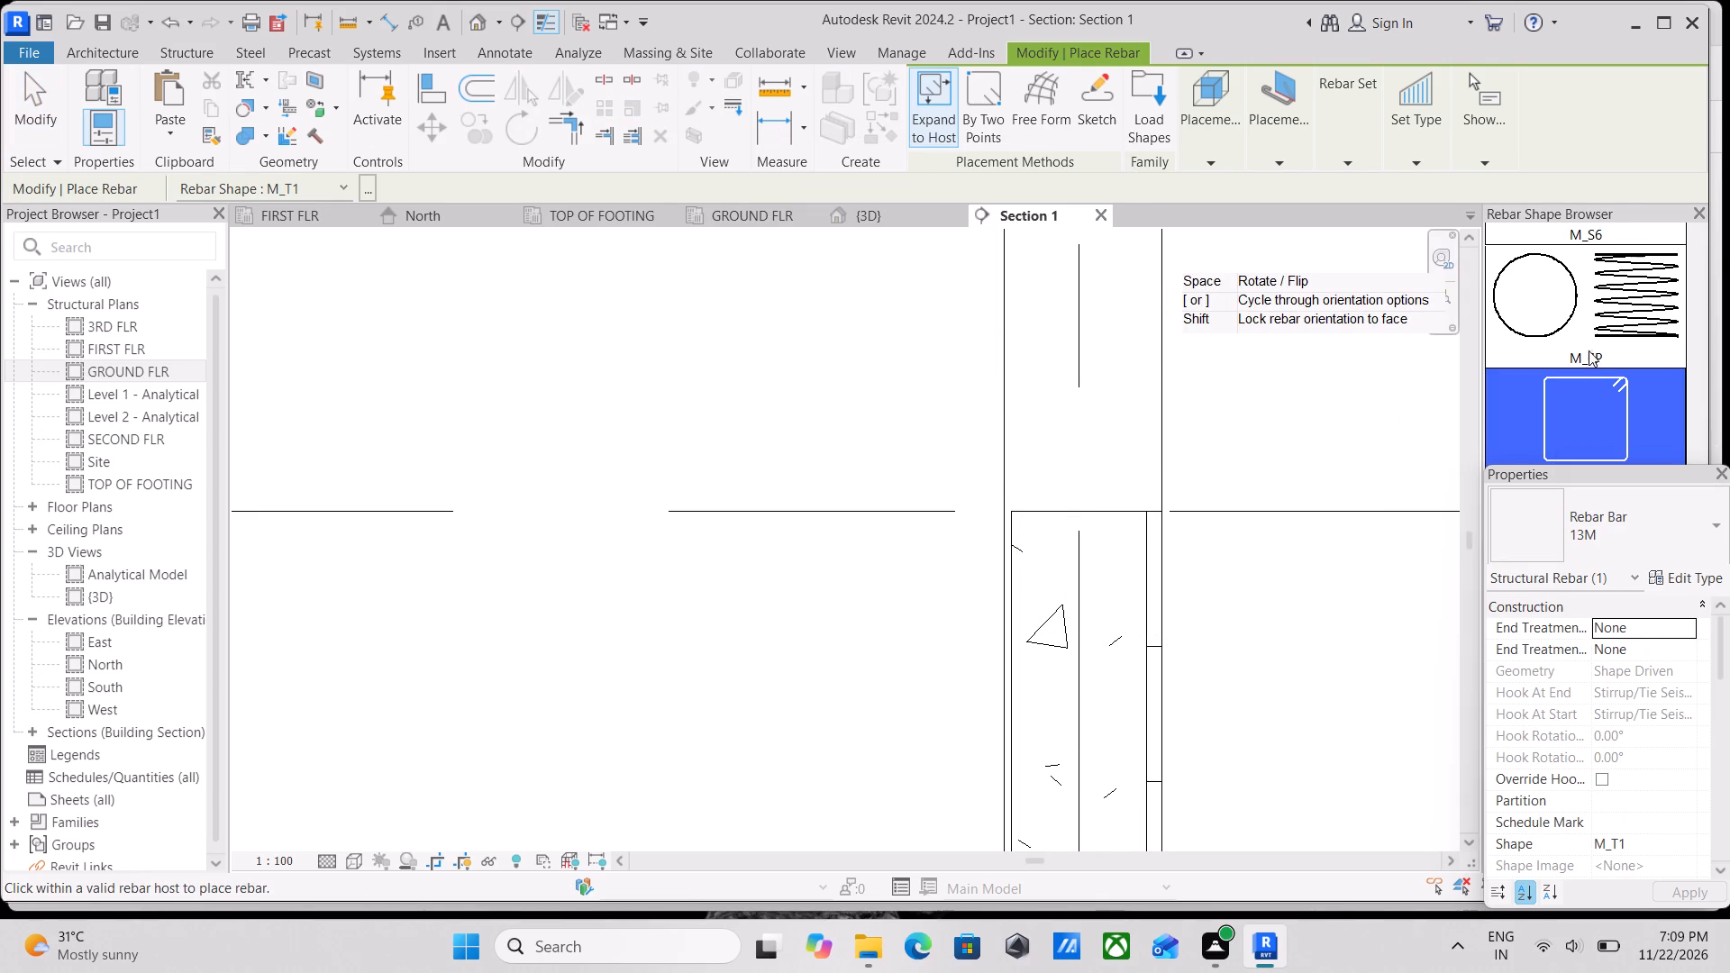
click(1578, 388)
scroll(1048, 564, up, 3)
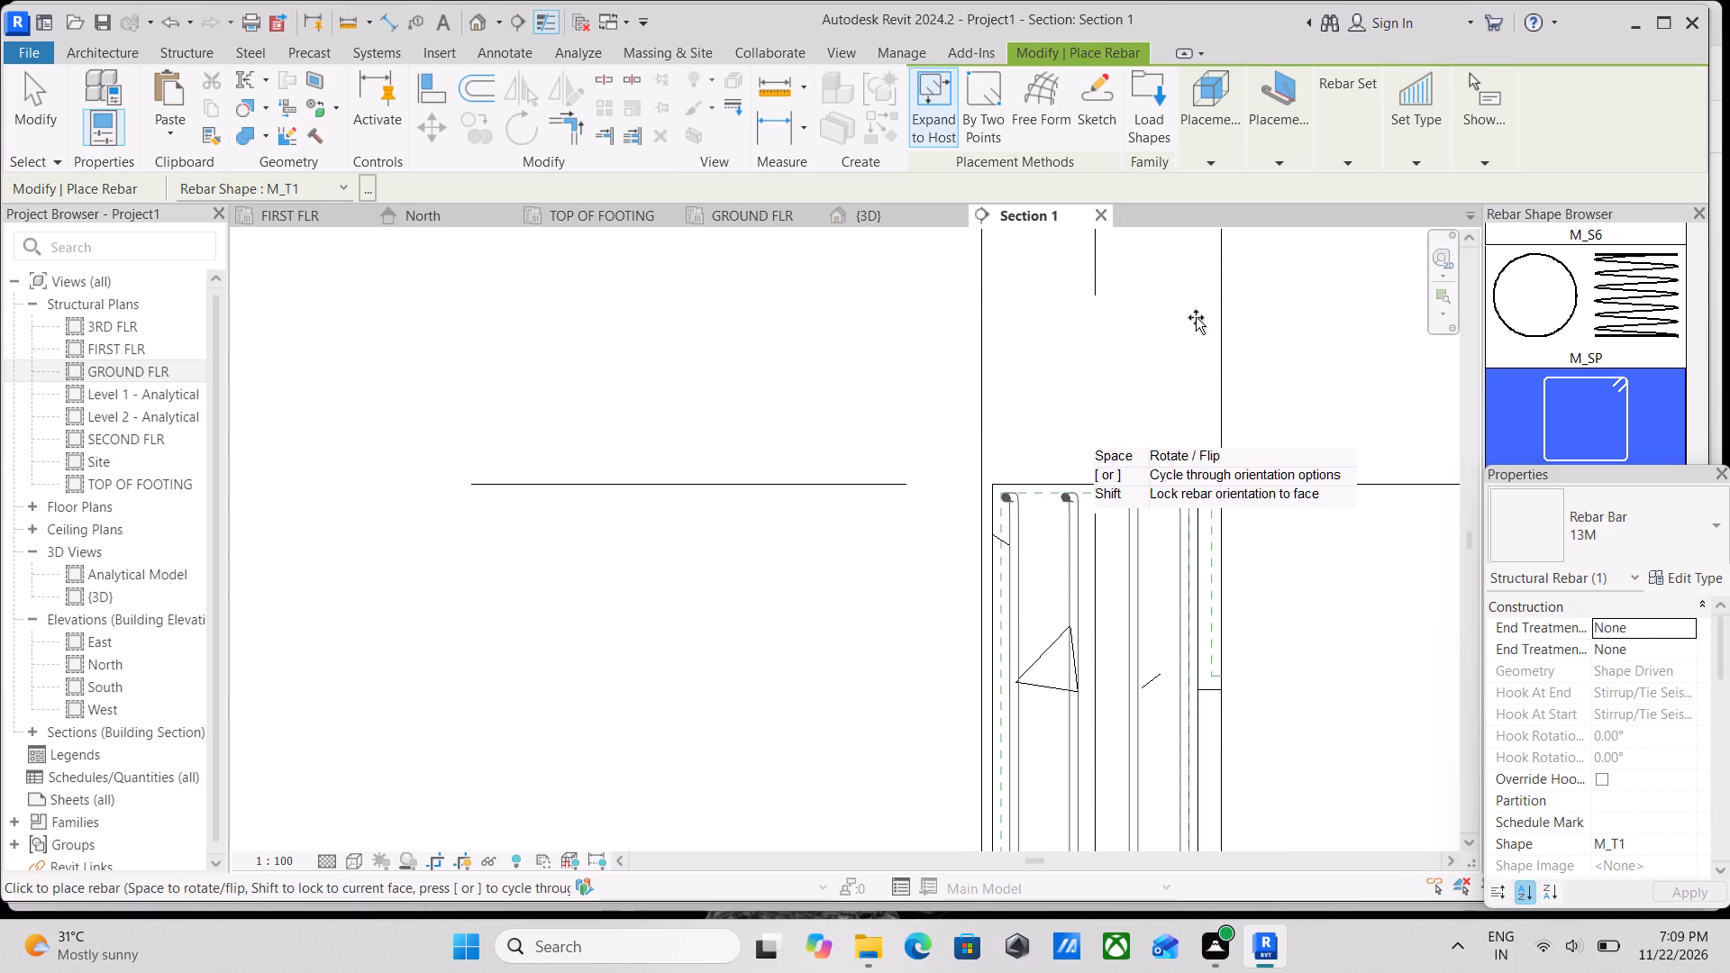
scroll(1552, 365, up, 20)
scroll(1552, 365, up, 3)
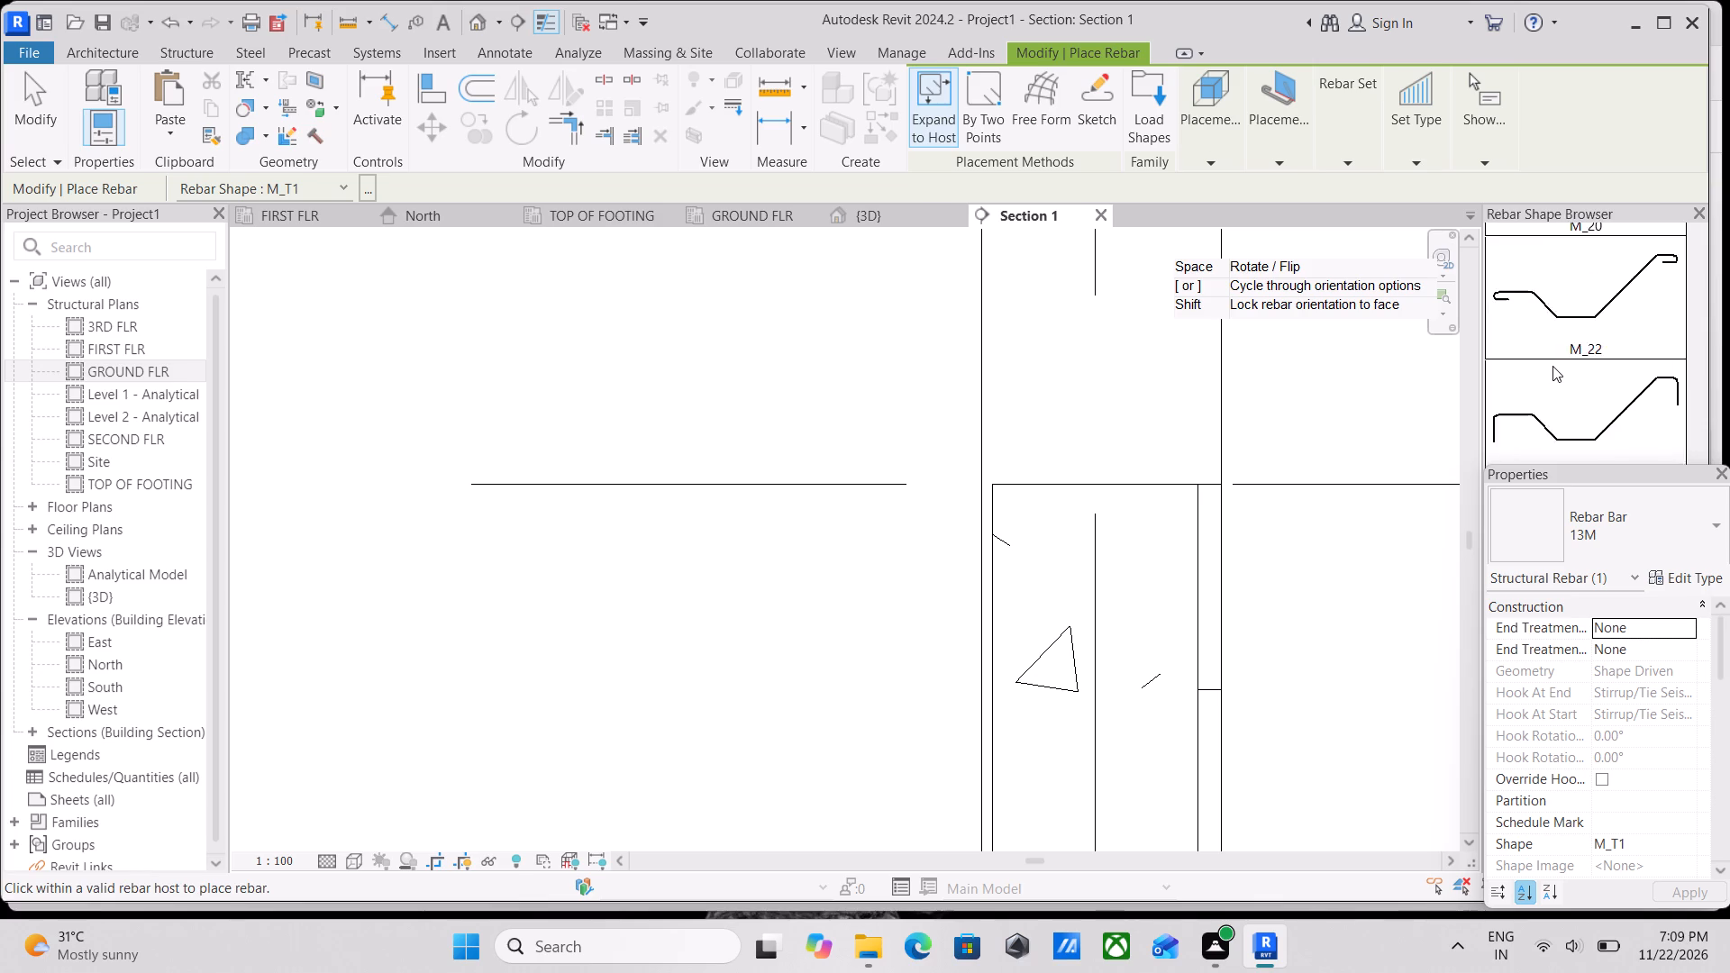
scroll(1552, 366, up, 20)
scroll(1552, 366, up, 16)
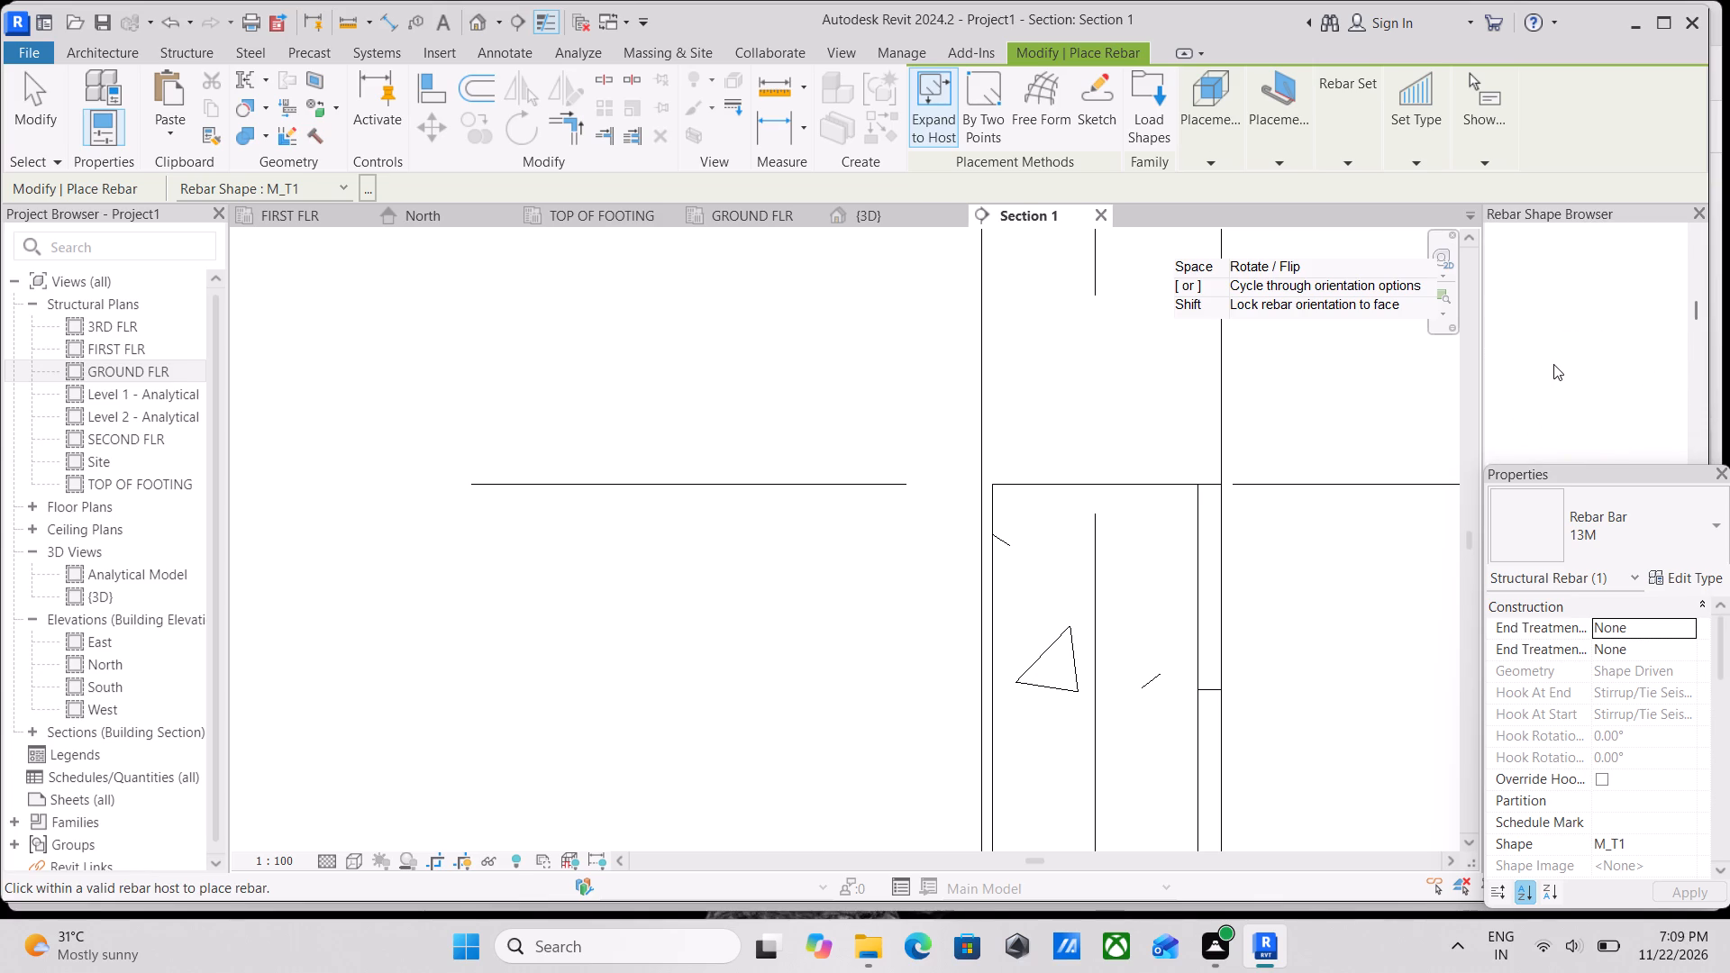
scroll(1553, 364, up, 13)
click(1571, 280)
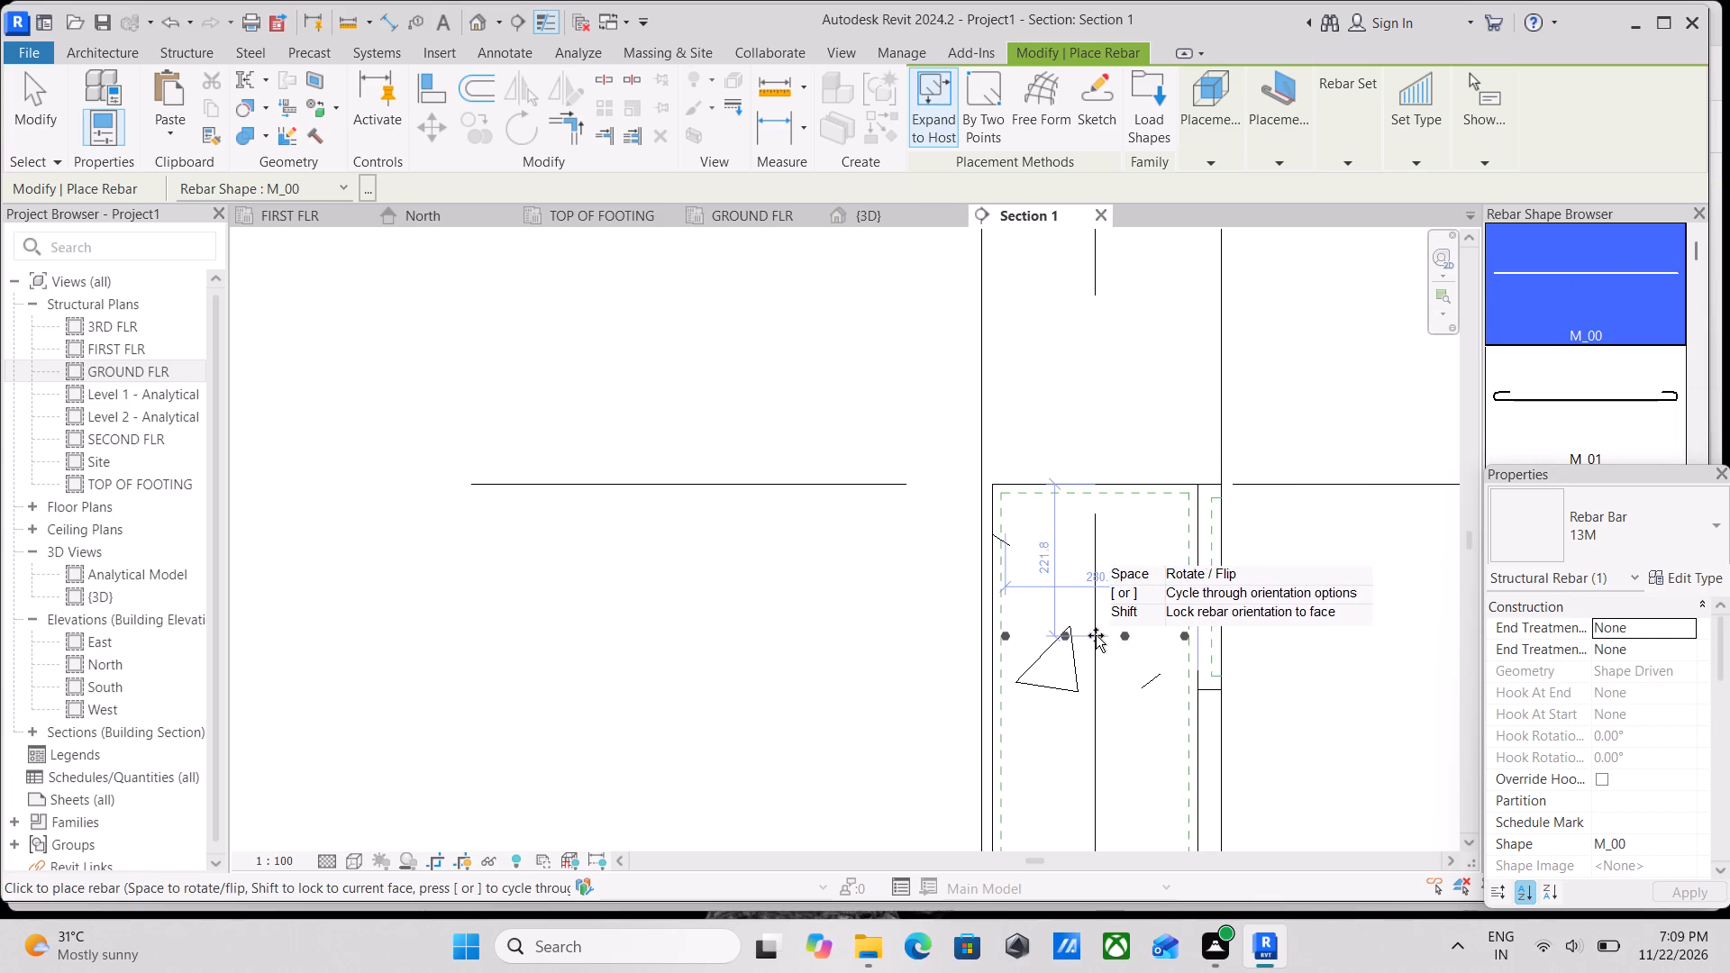
click(1288, 155)
click(1274, 214)
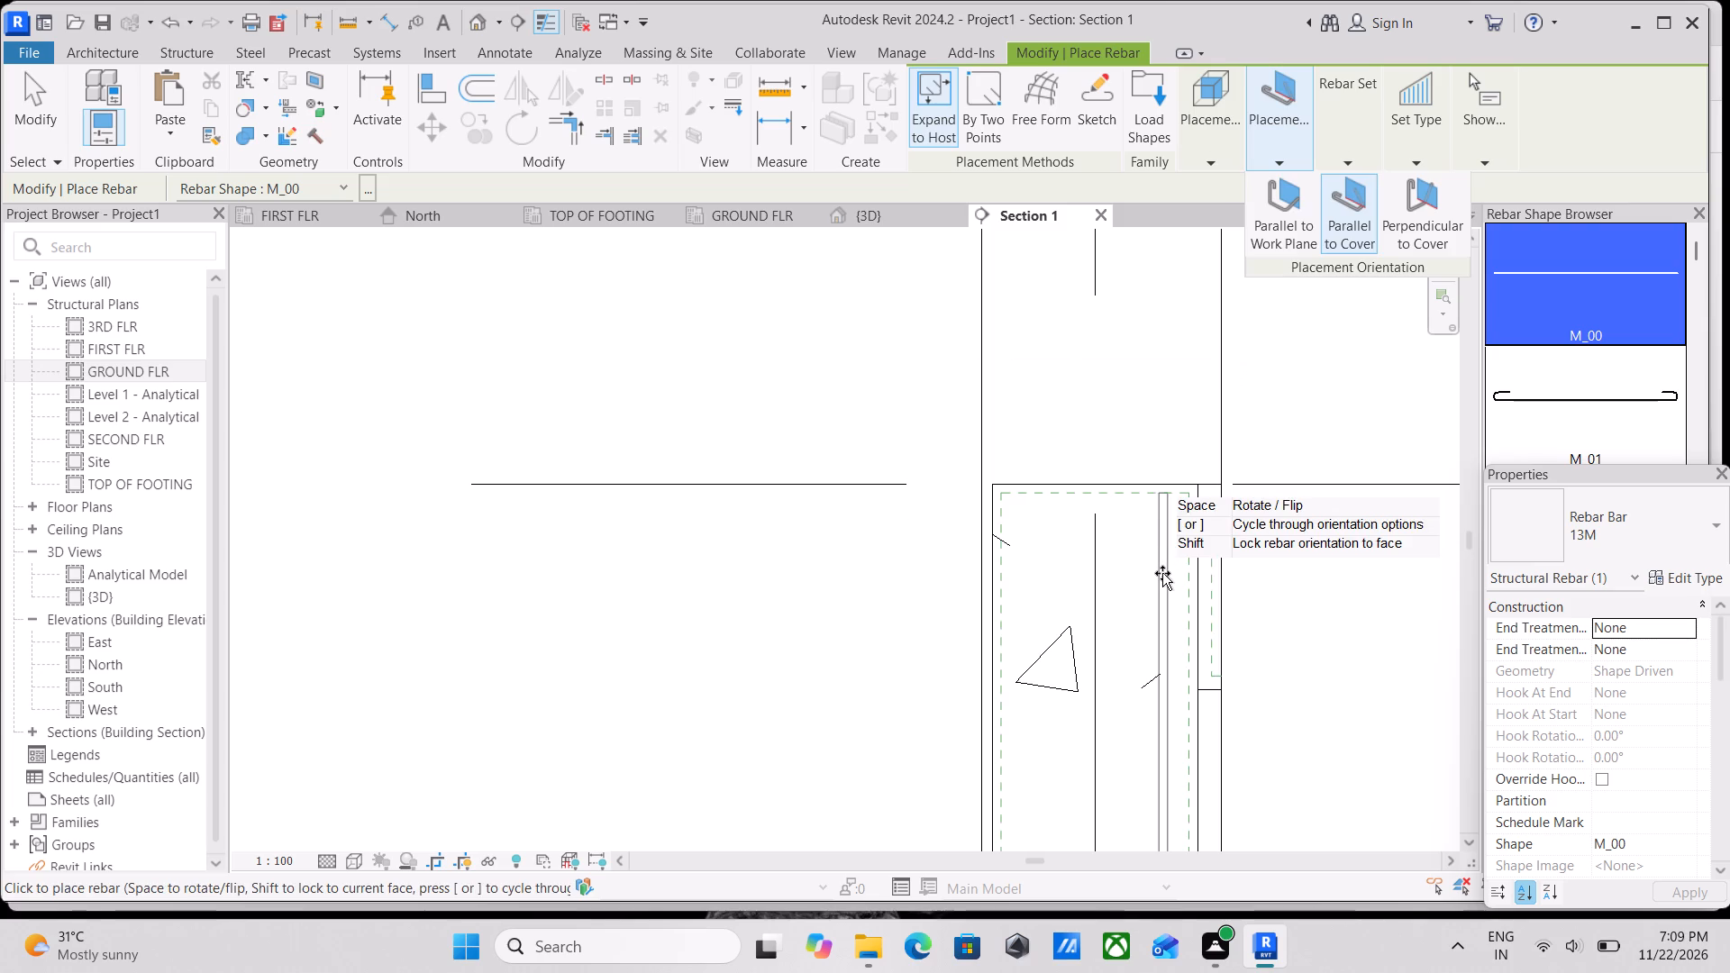
scroll(1161, 577, down, 1)
middle_drag(1161, 577, 1162, 477)
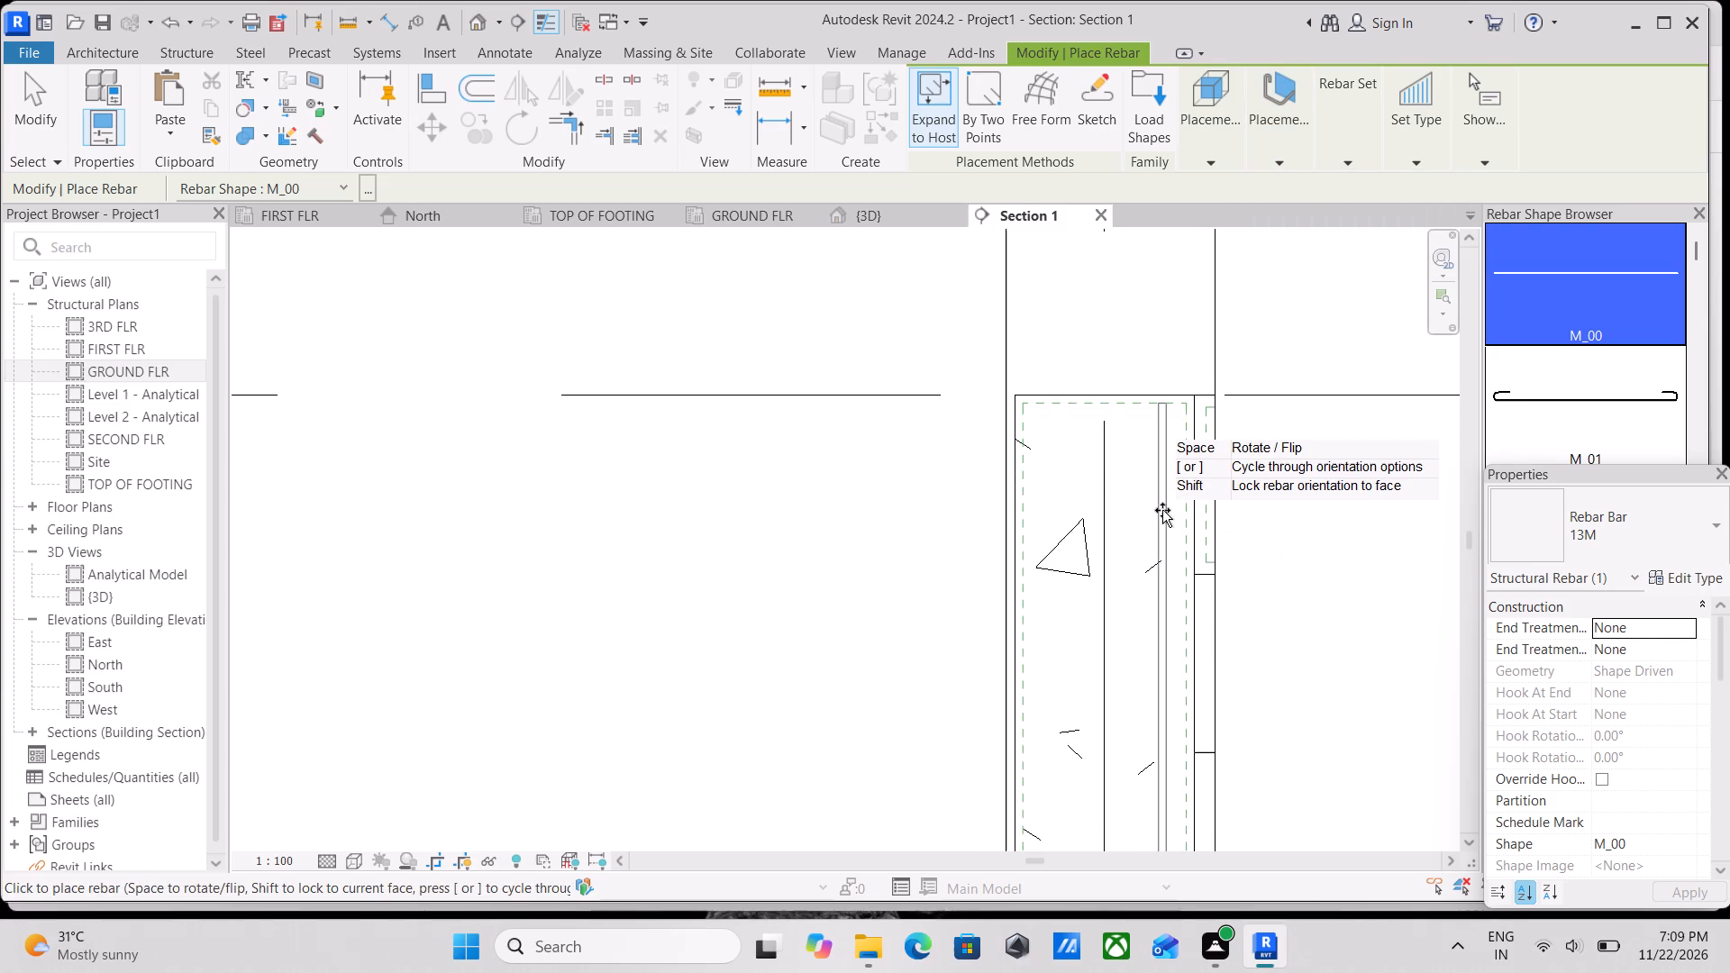
click(1162, 510)
scroll(1162, 510, up, 3)
key(Escape)
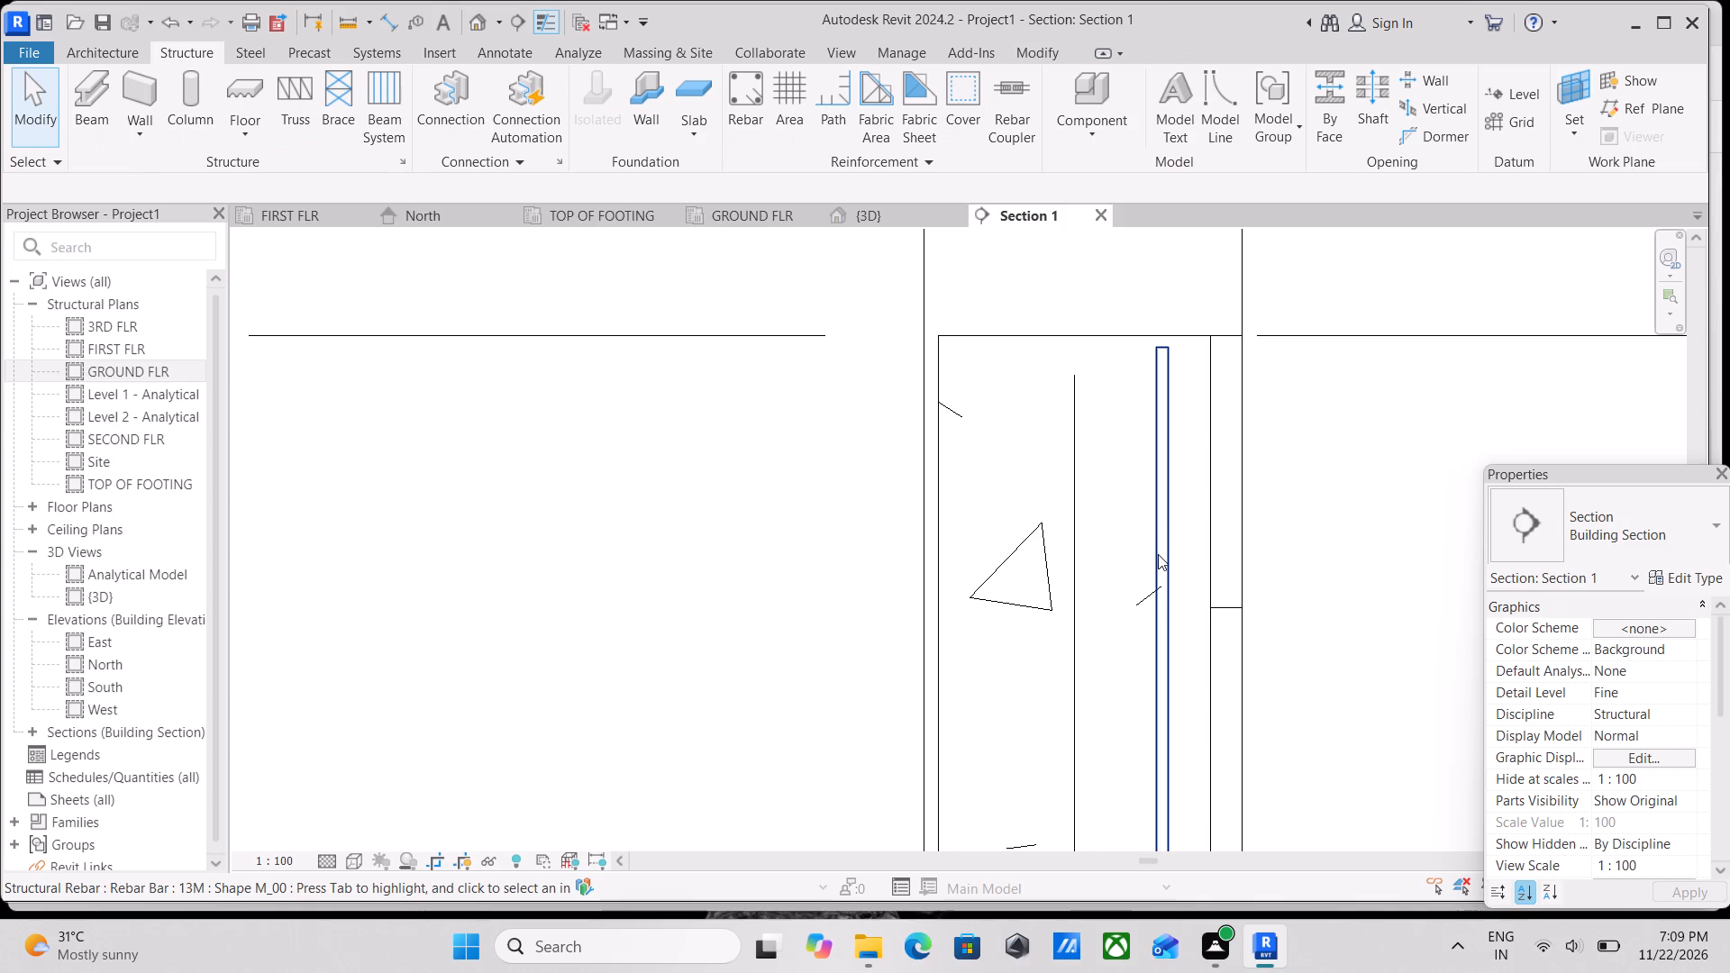
Set the placed M_00 rebar set to show unobscured in the {3D} view.
scroll(1158, 554, up, 2)
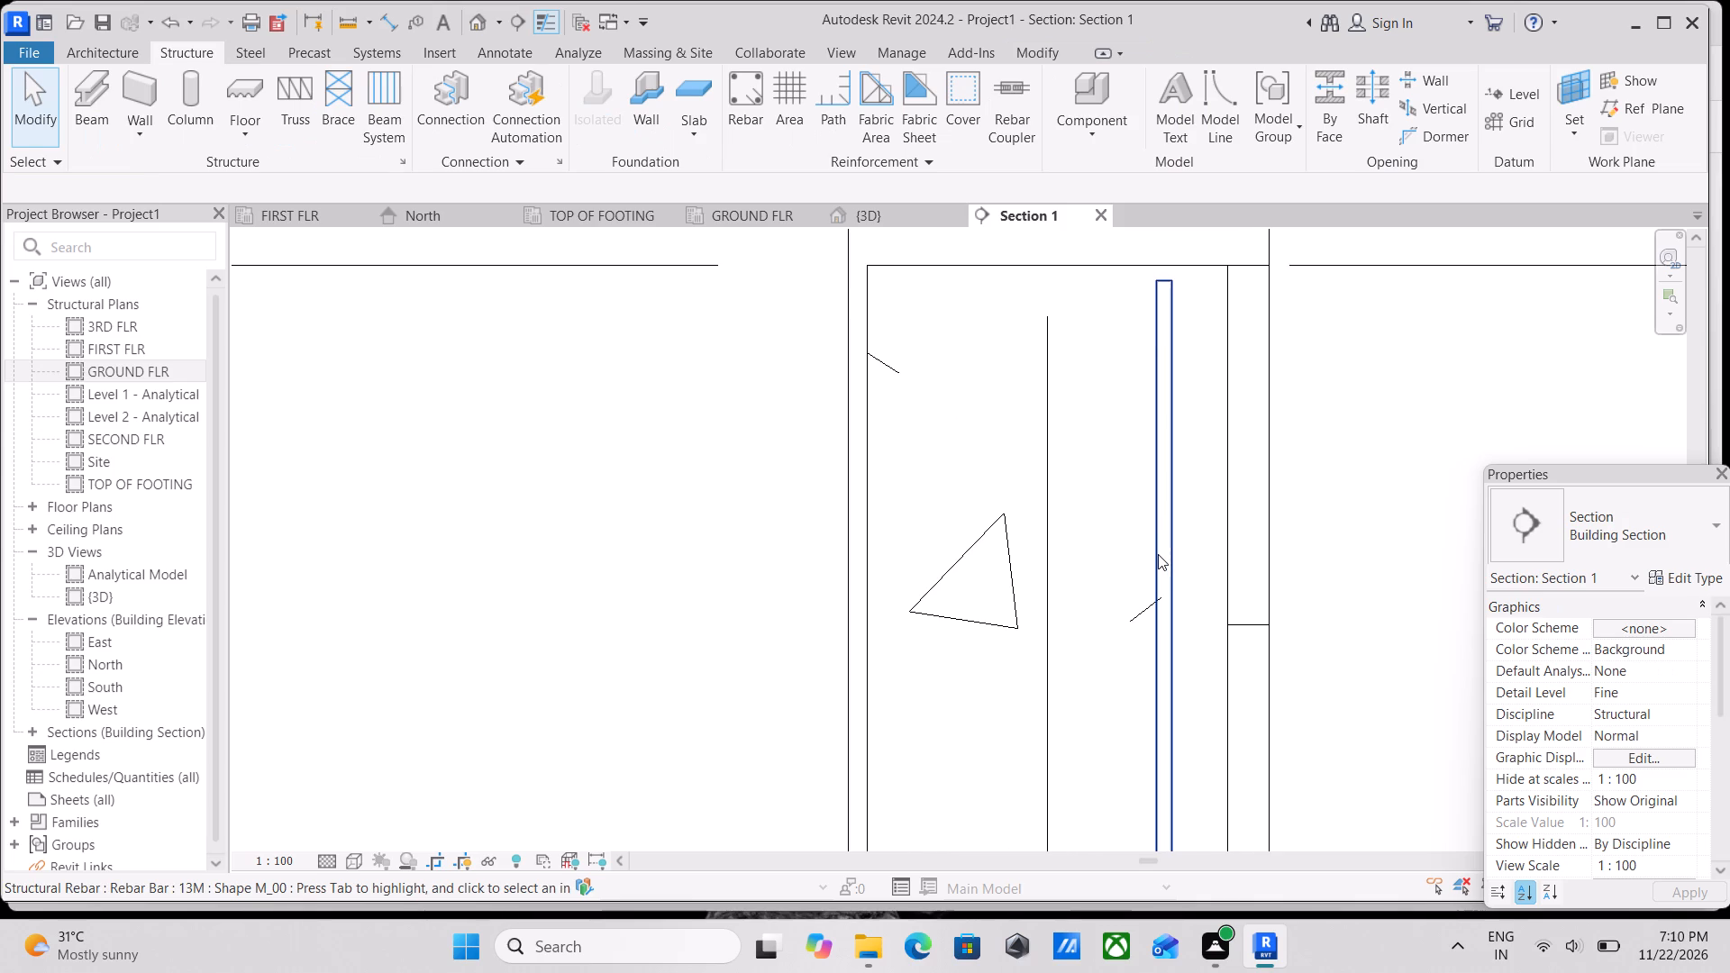
scroll(1158, 560, up, 2)
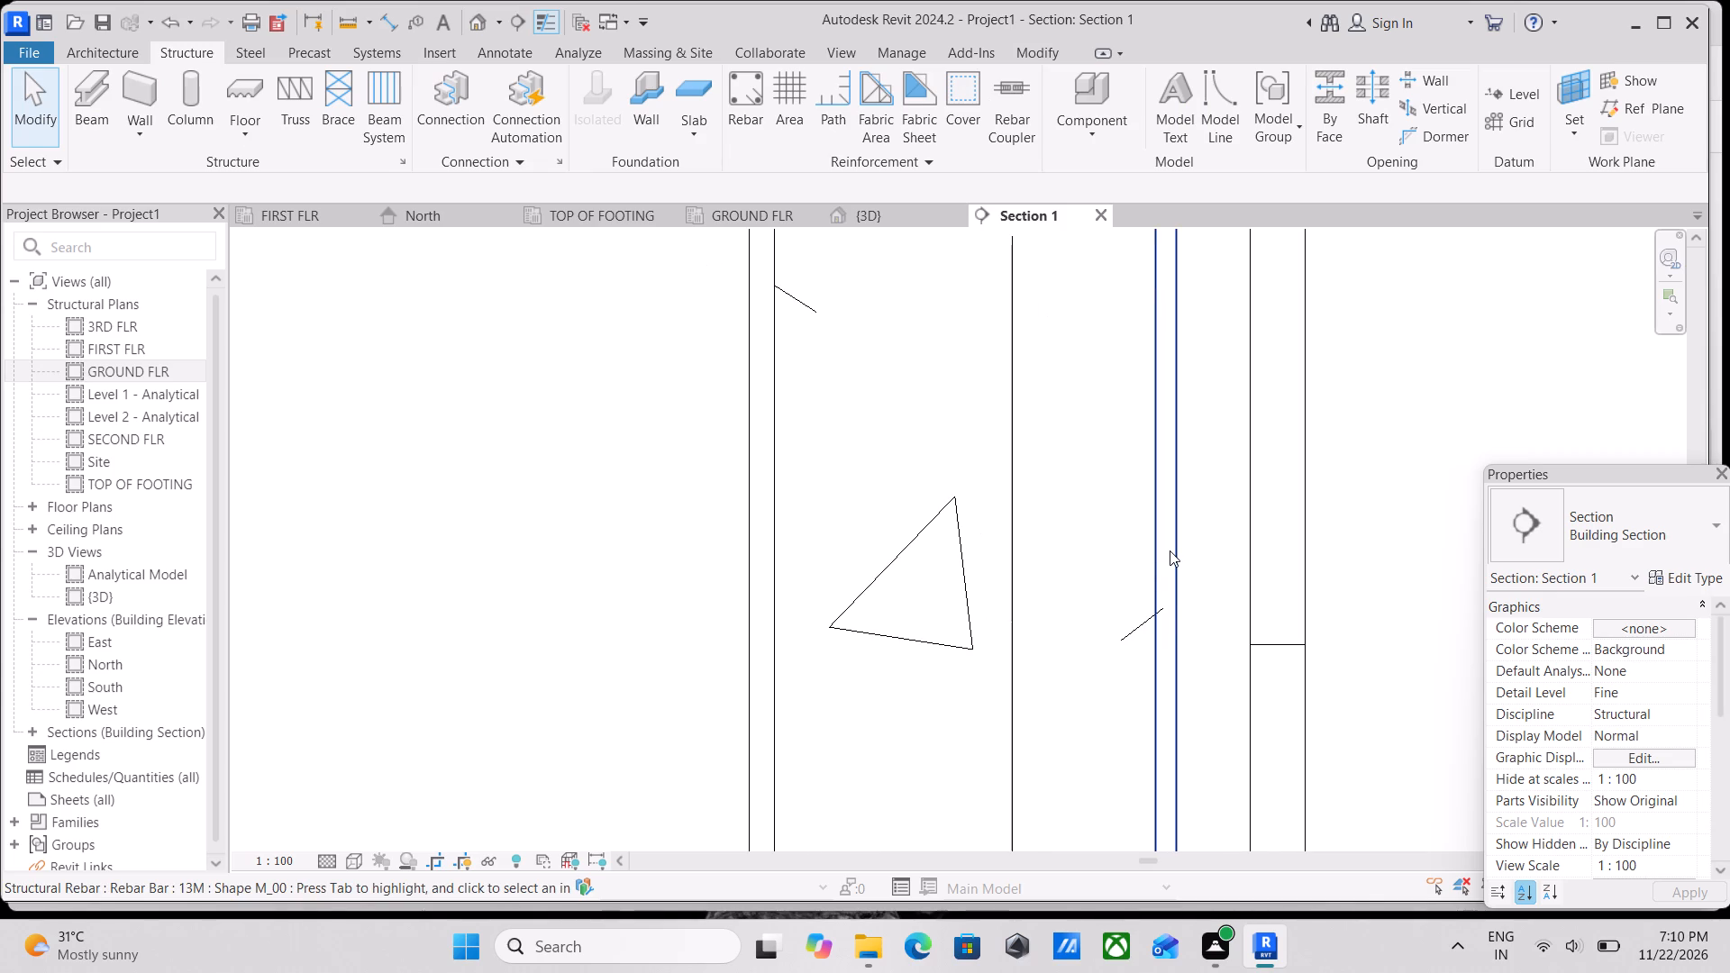
click(1170, 550)
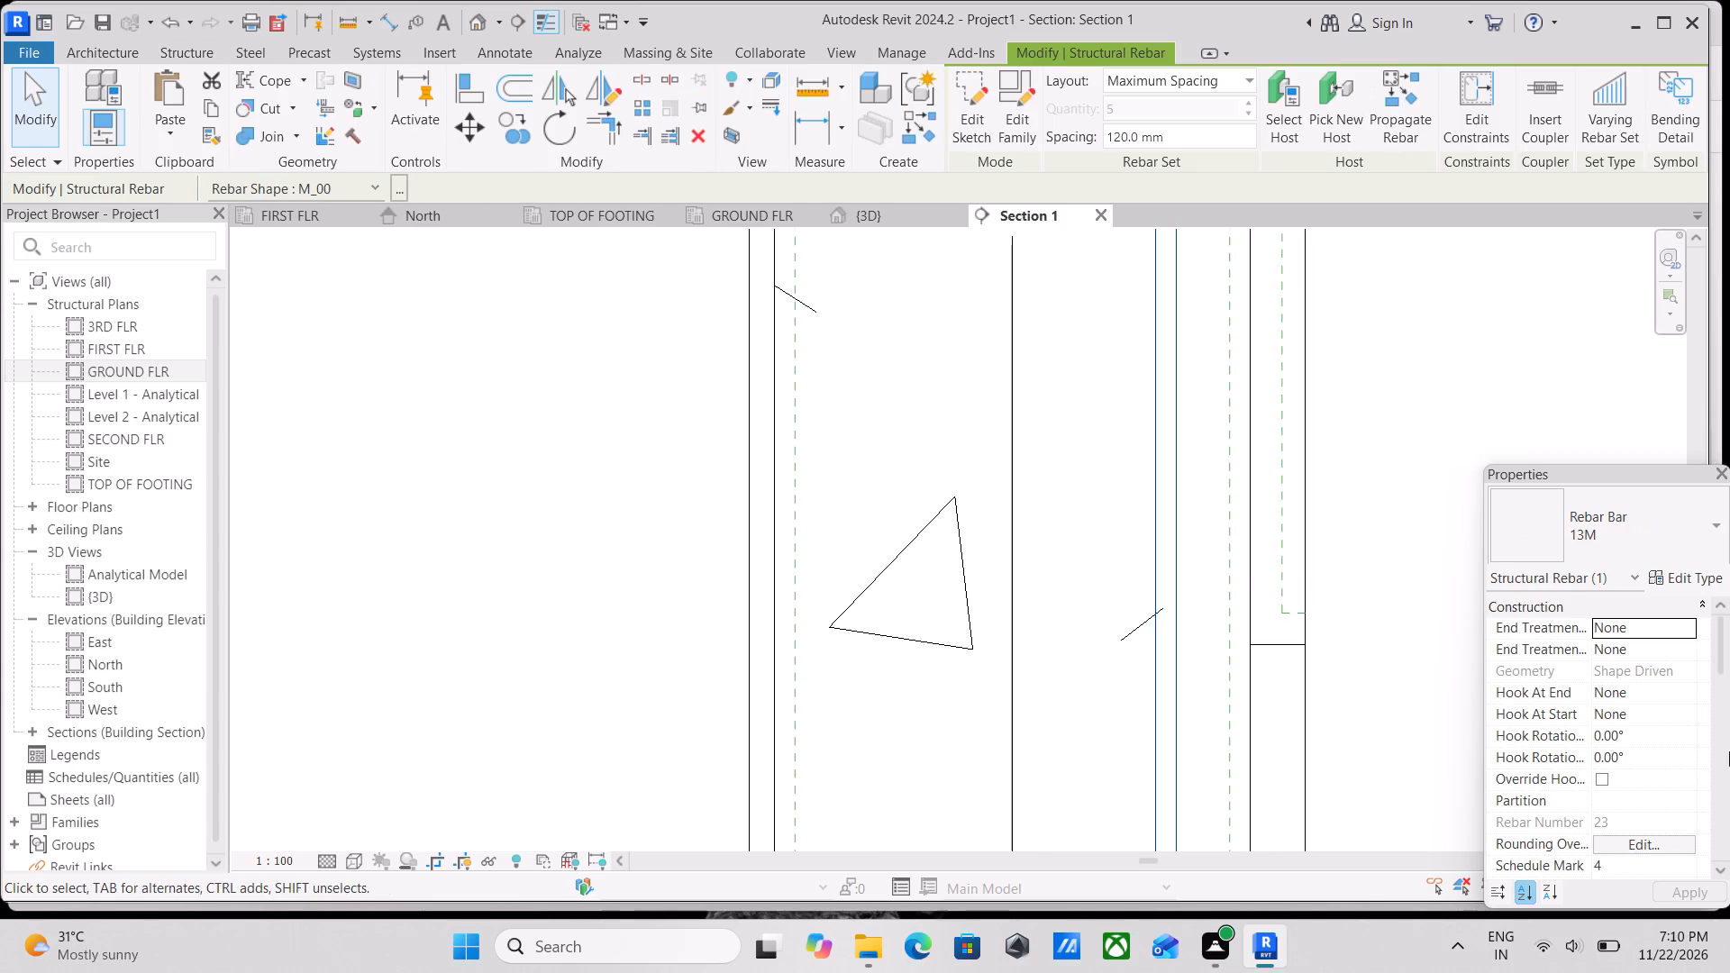
scroll(1712, 737, down, 5)
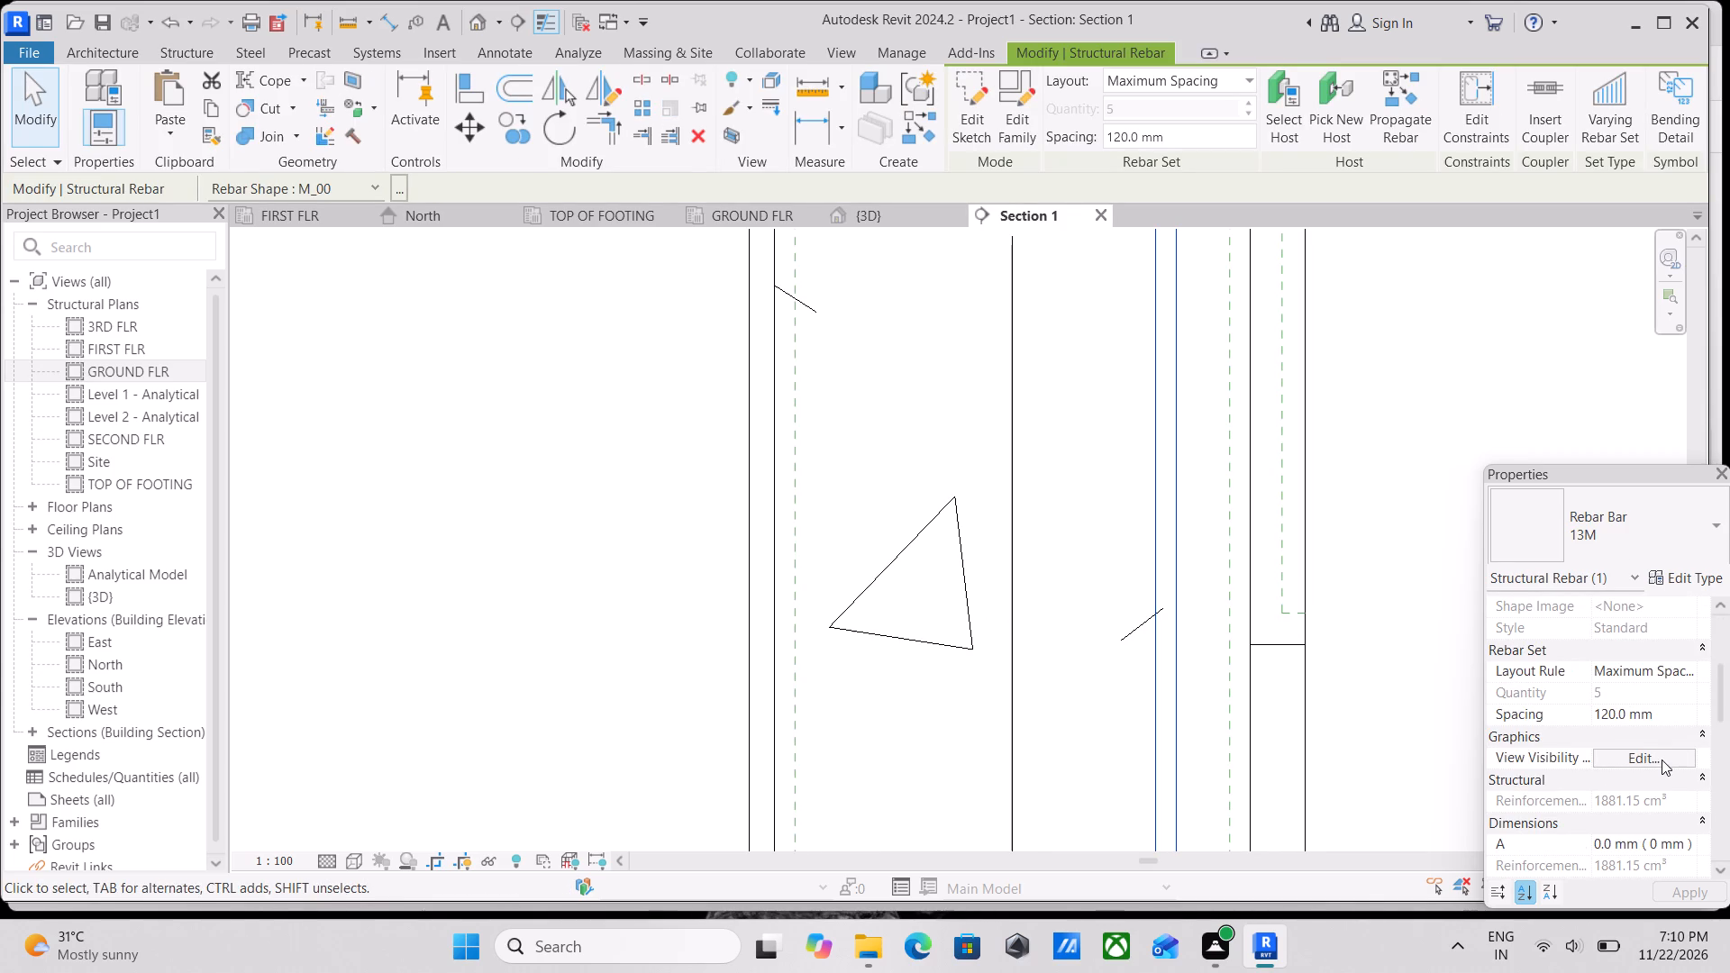
click(1661, 764)
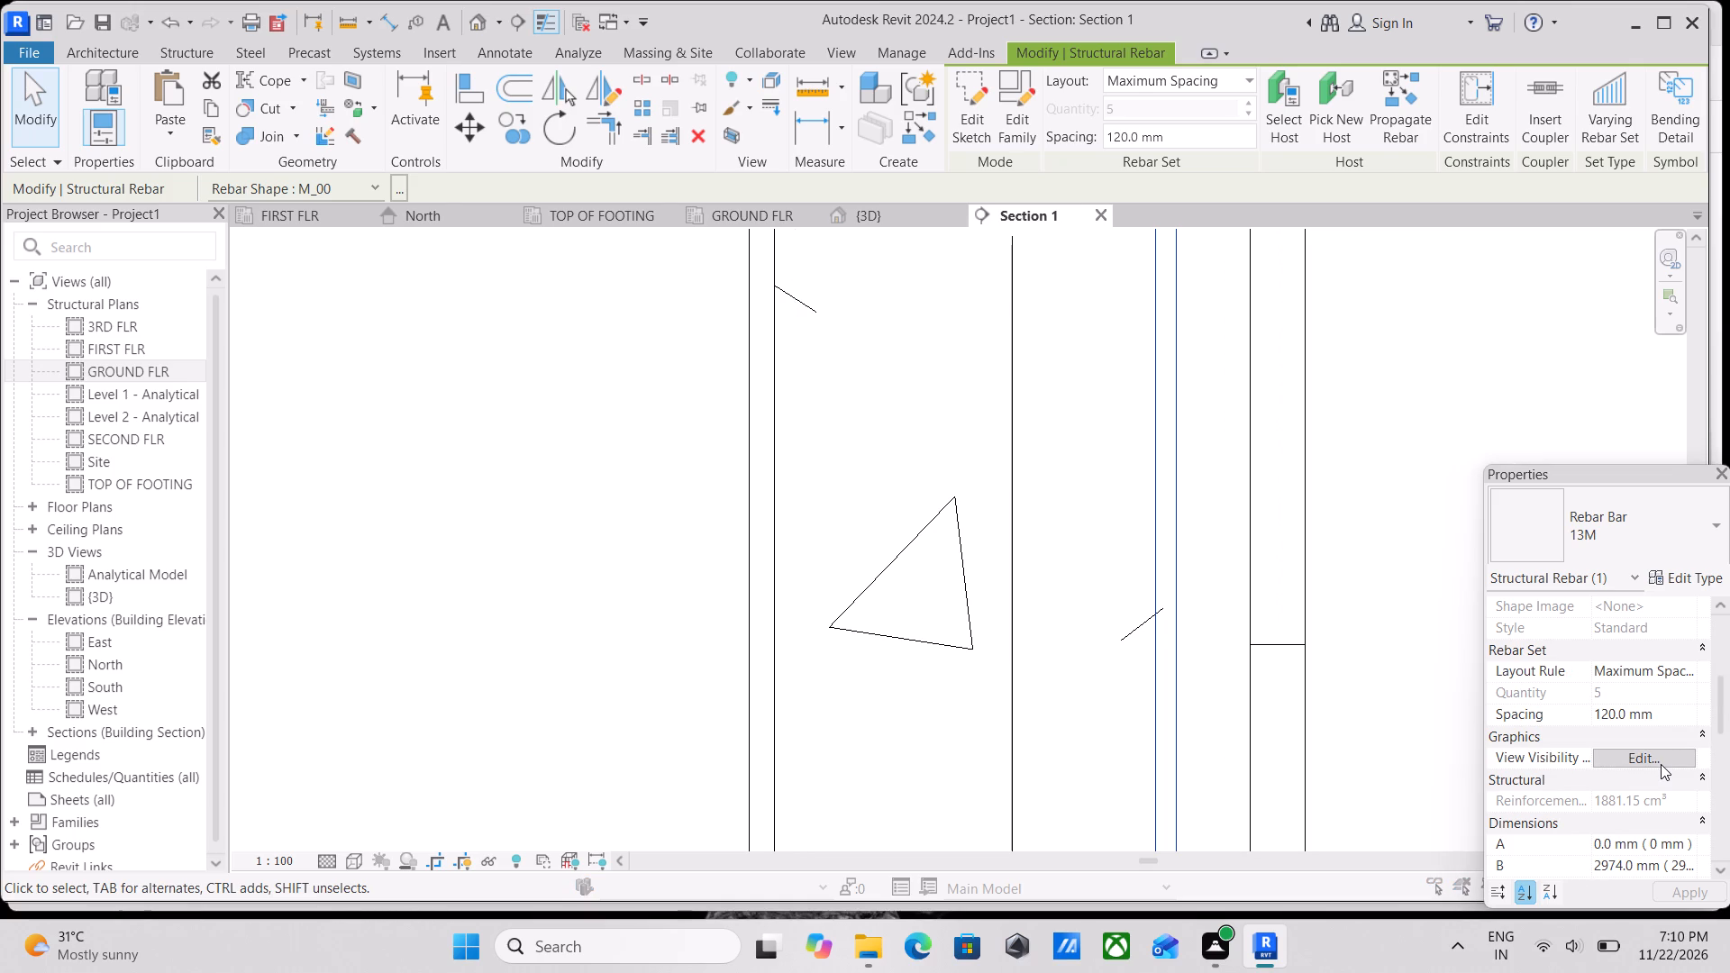
click(1596, 624)
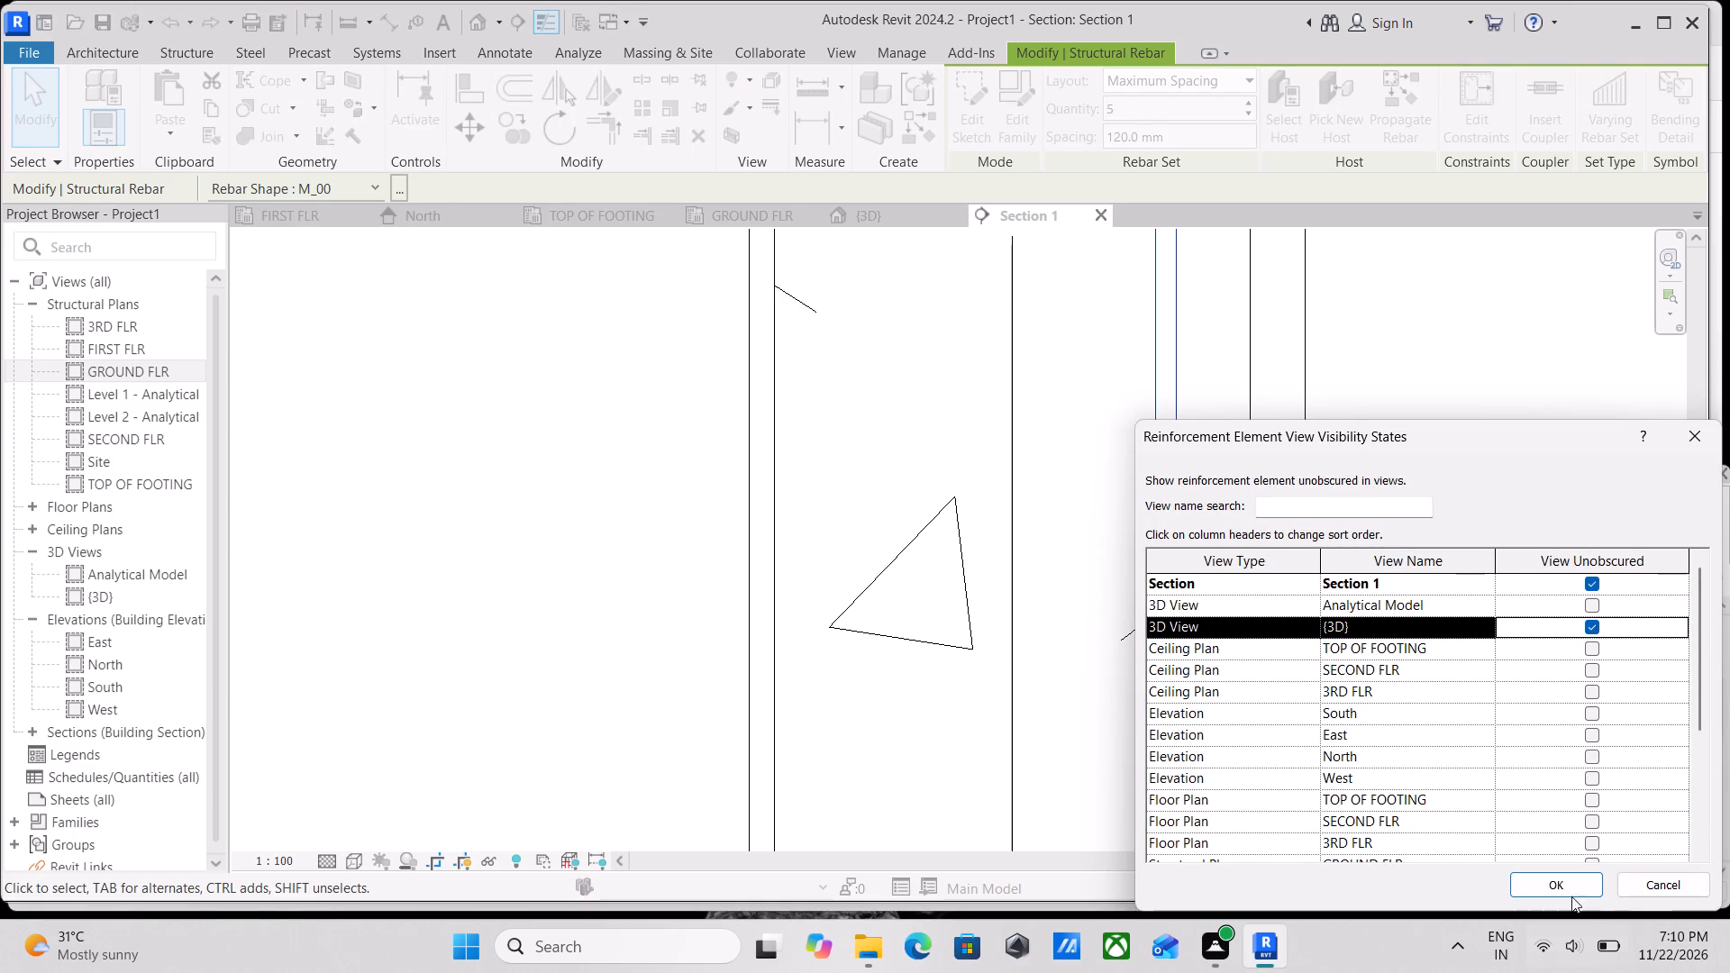
click(1562, 875)
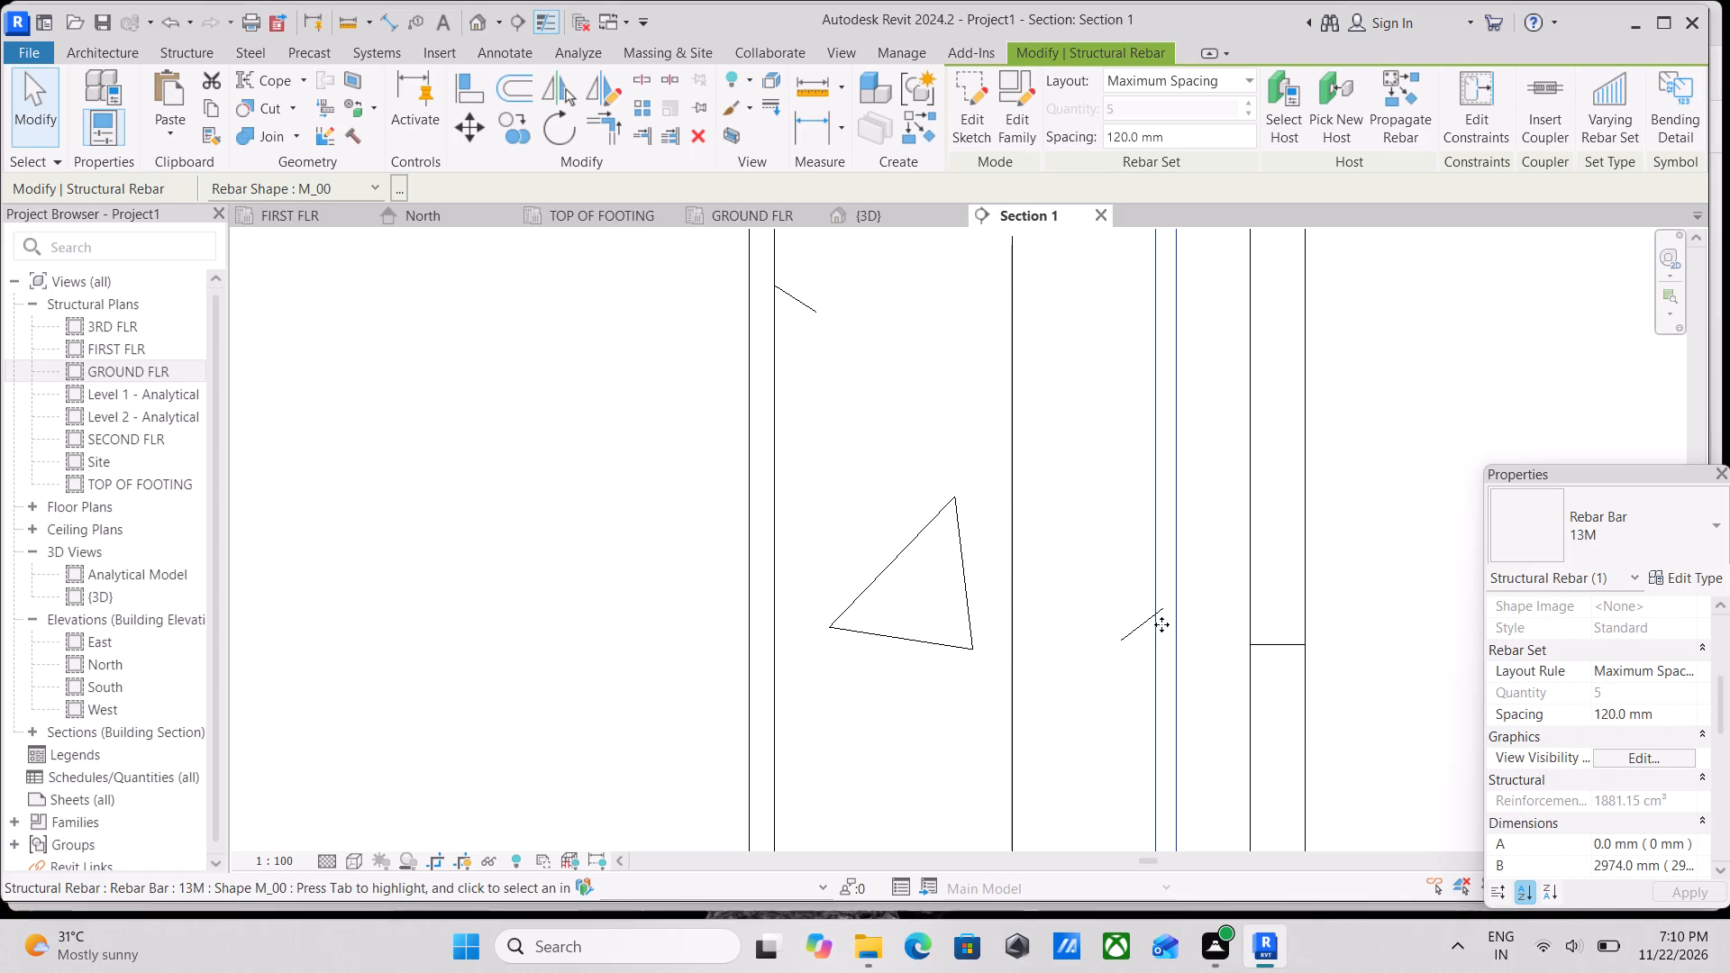
scroll(1161, 624, down, 2)
key(Escape)
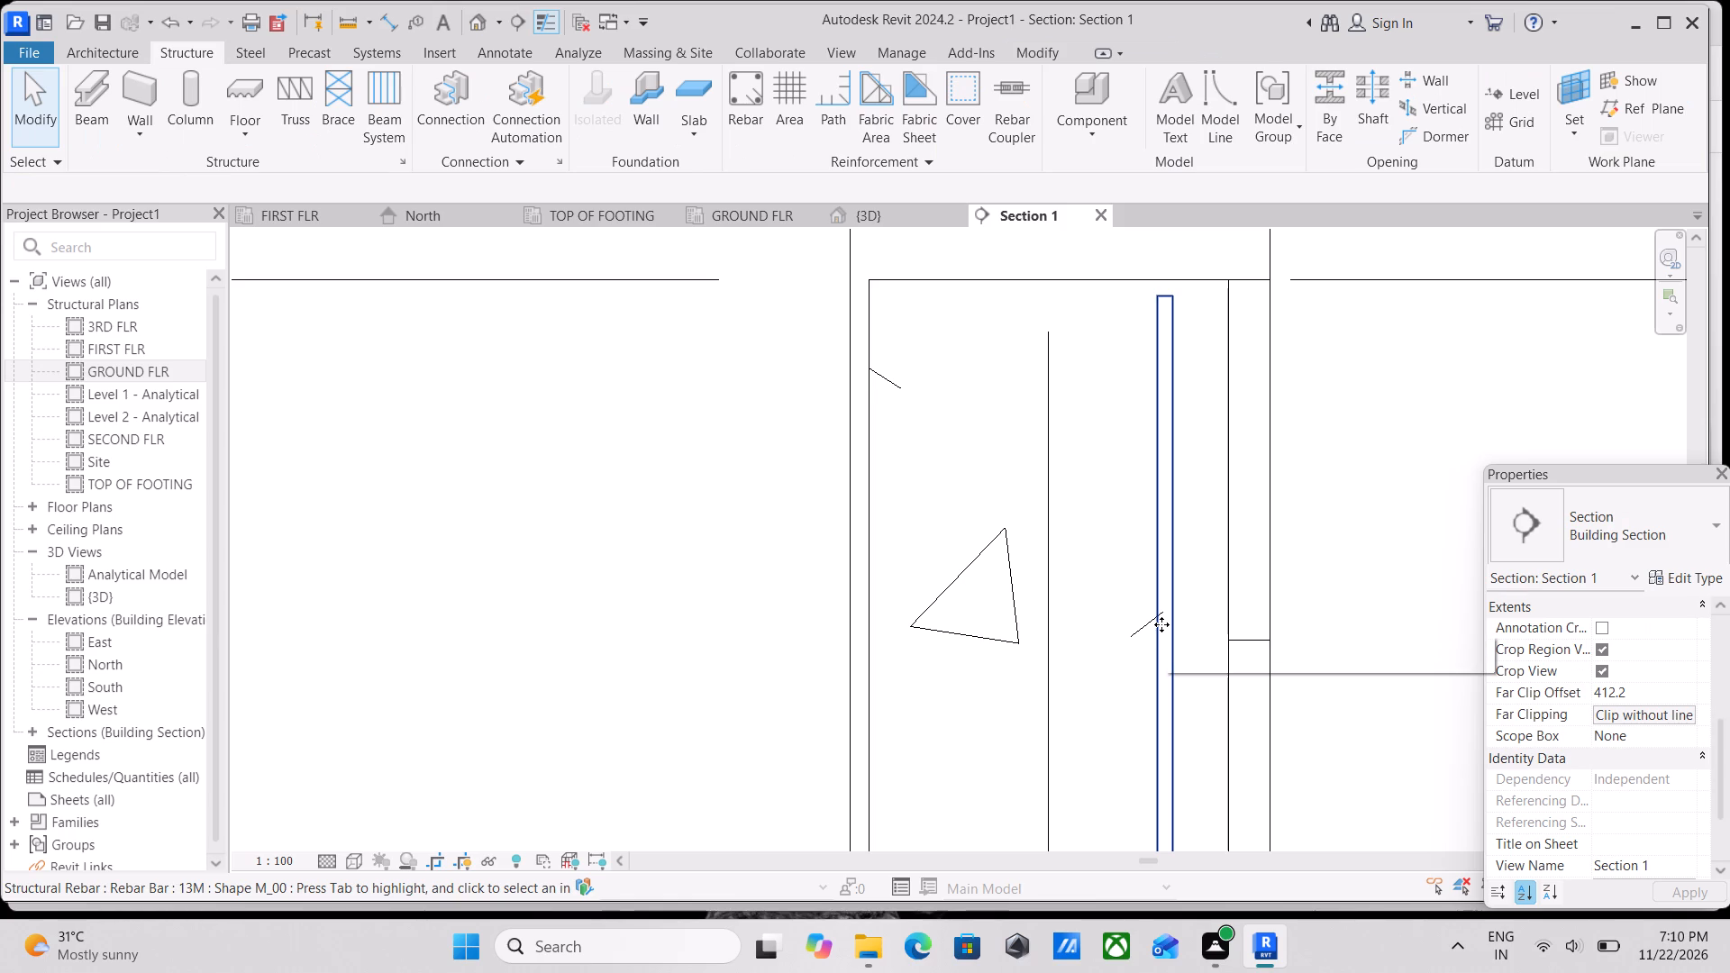
Examine the placed M_00 rebar set in the column against the concrete cover lines.
scroll(1189, 624, up, 5)
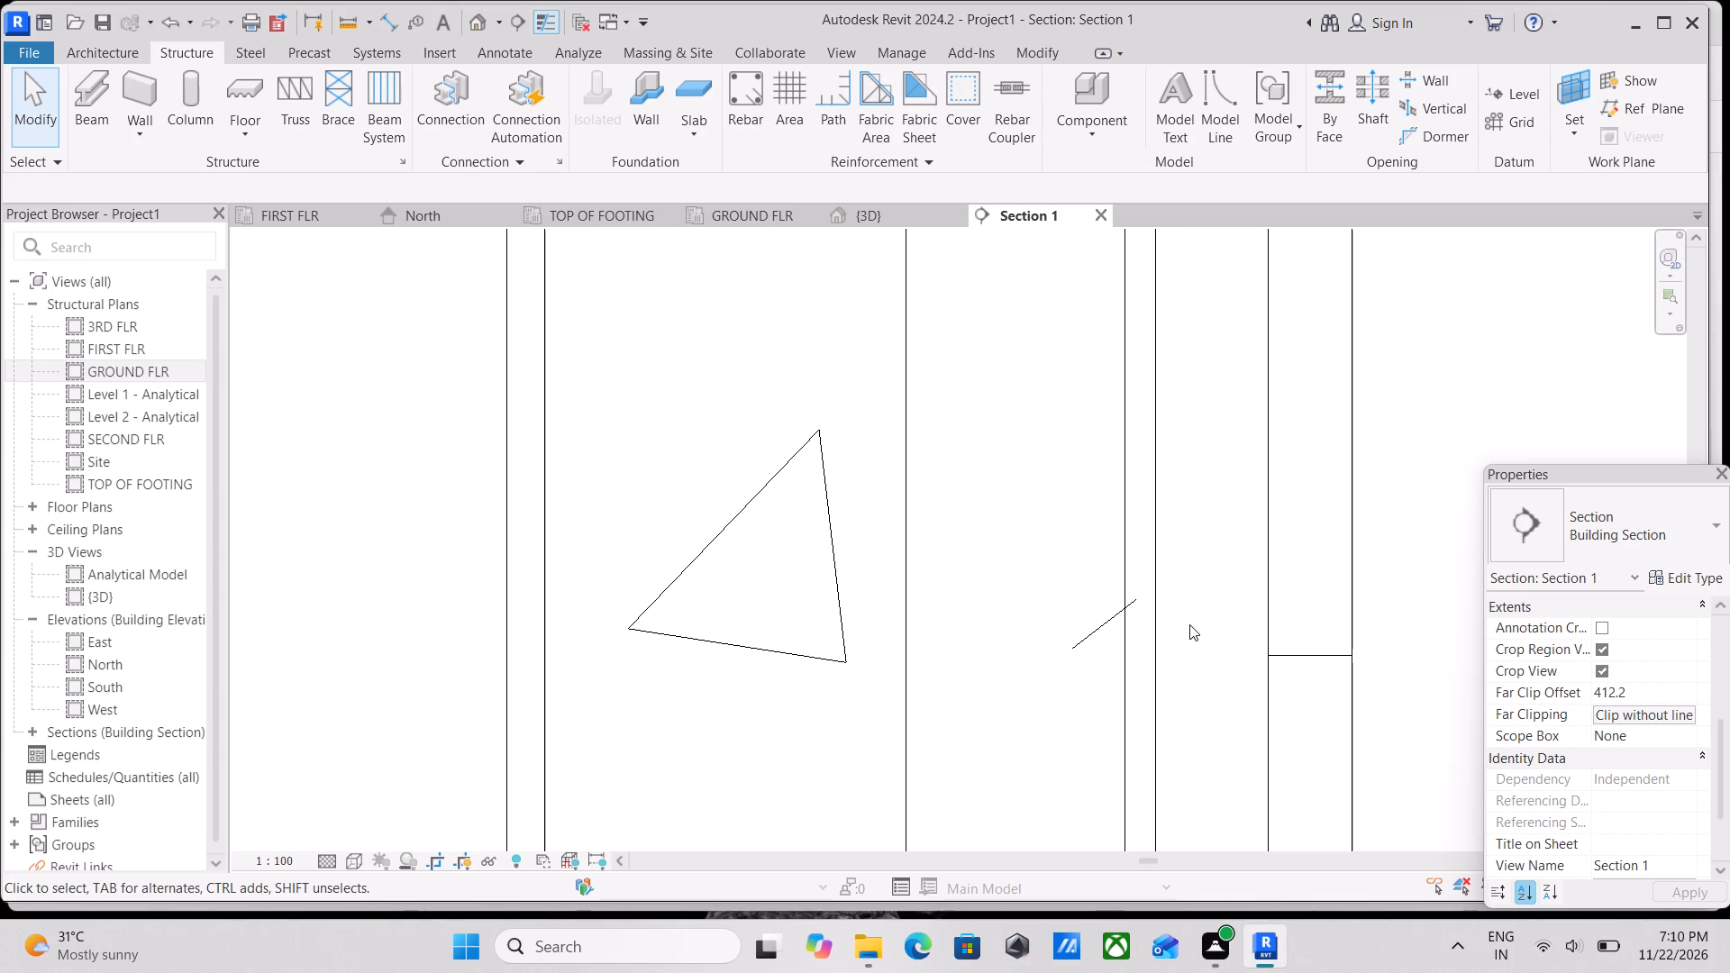
scroll(1189, 624, up, 2)
scroll(1170, 575, down, 3)
click(1103, 566)
click(1136, 565)
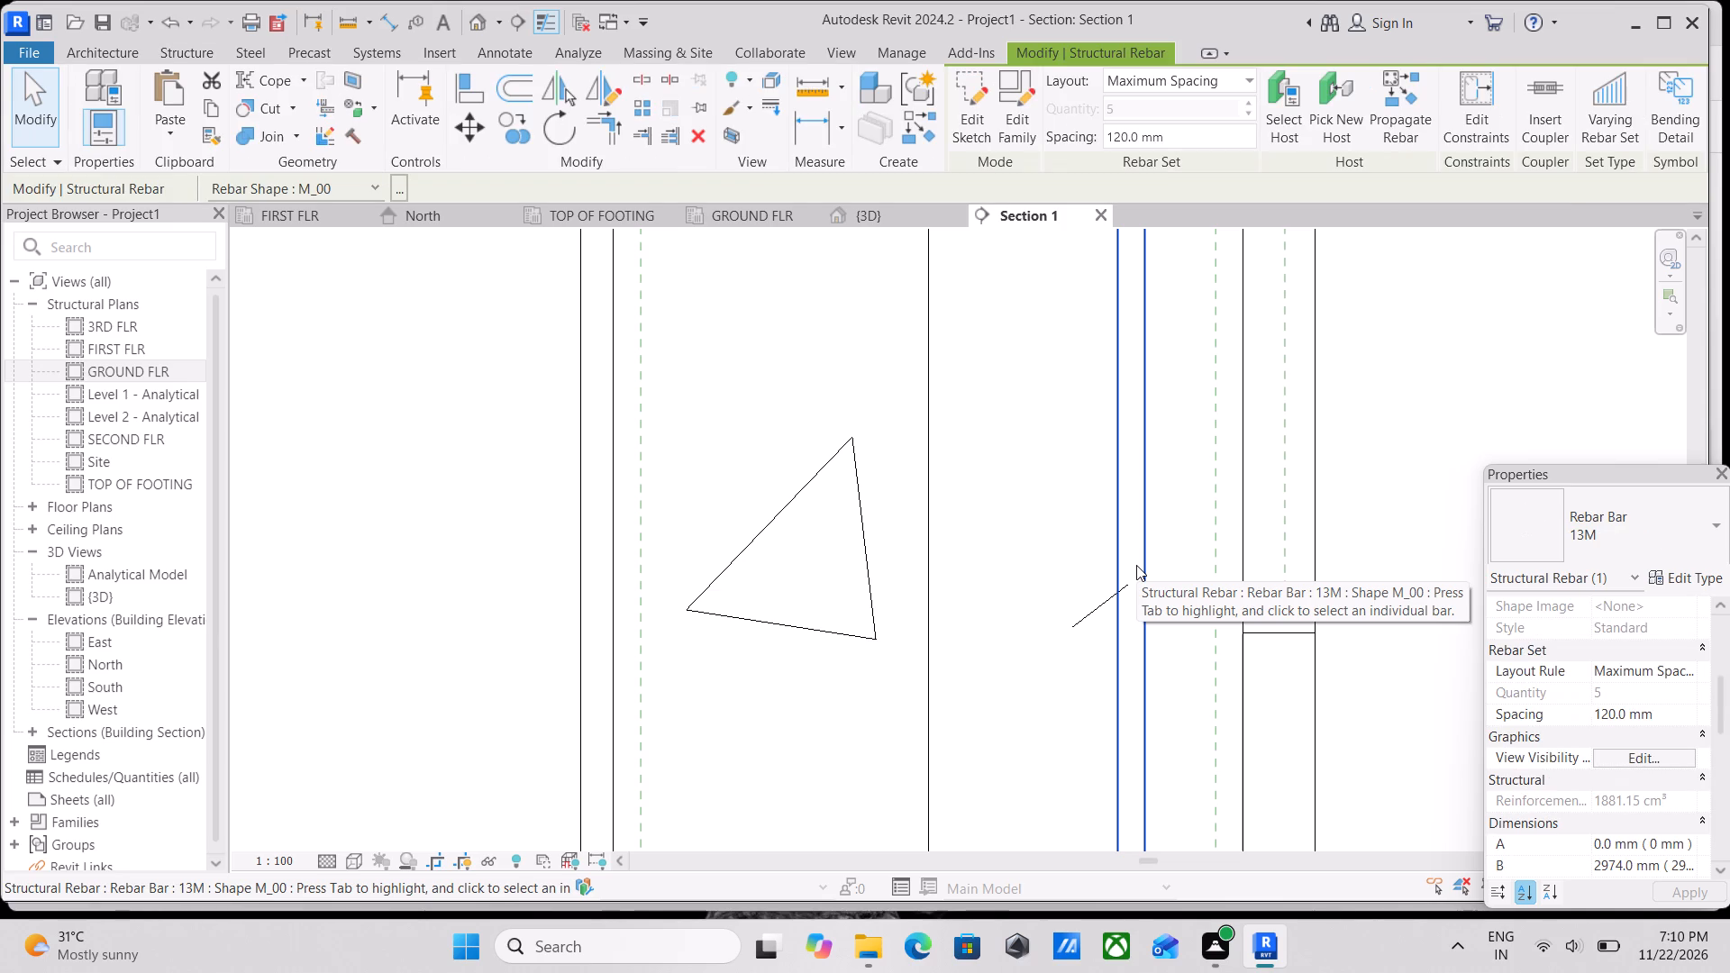
scroll(1136, 565, down, 1)
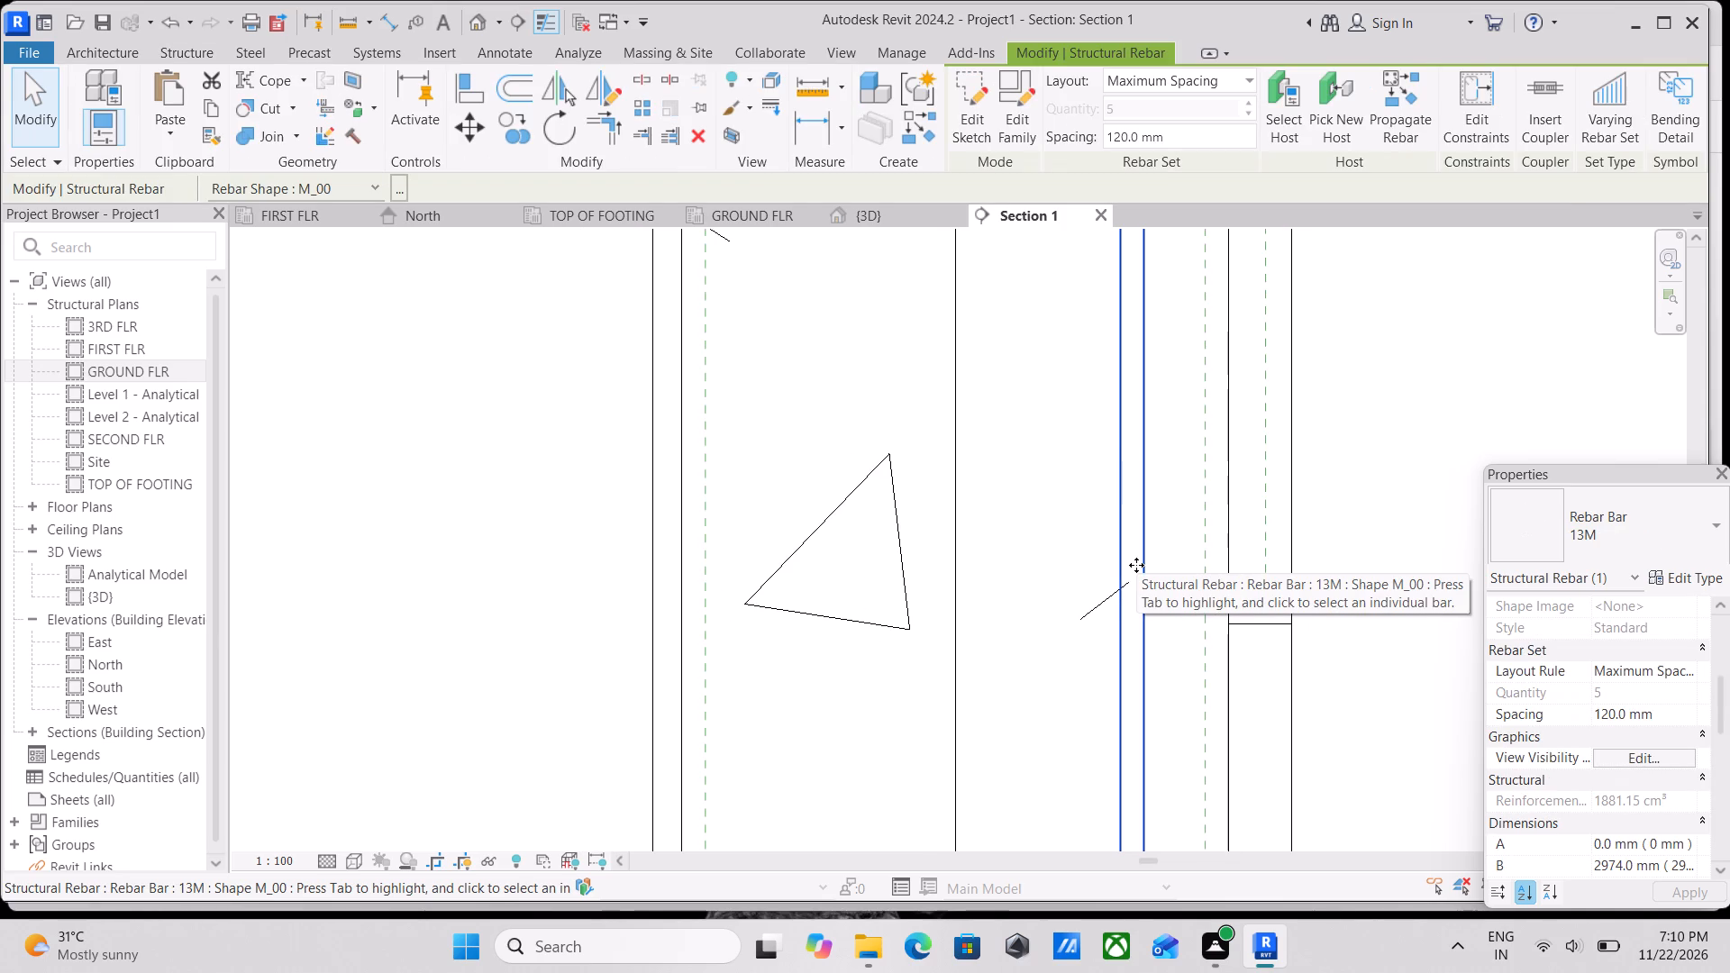
scroll(1136, 565, down, 1)
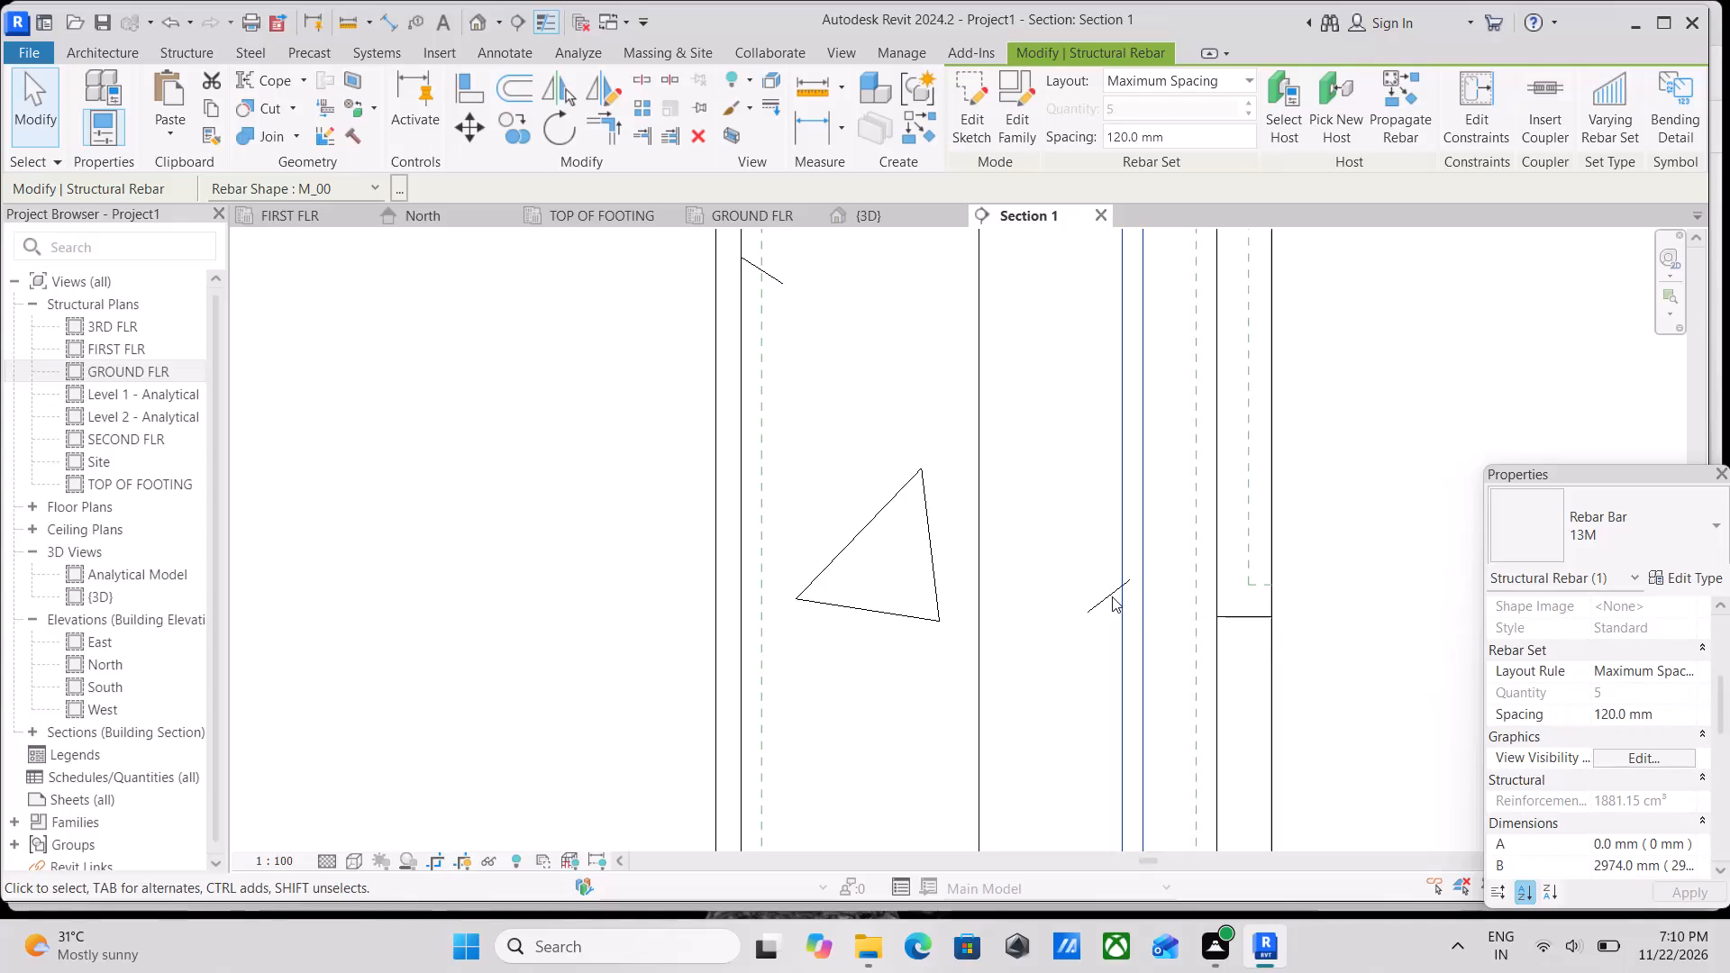
scroll(1112, 596, up, 1)
scroll(1112, 596, down, 3)
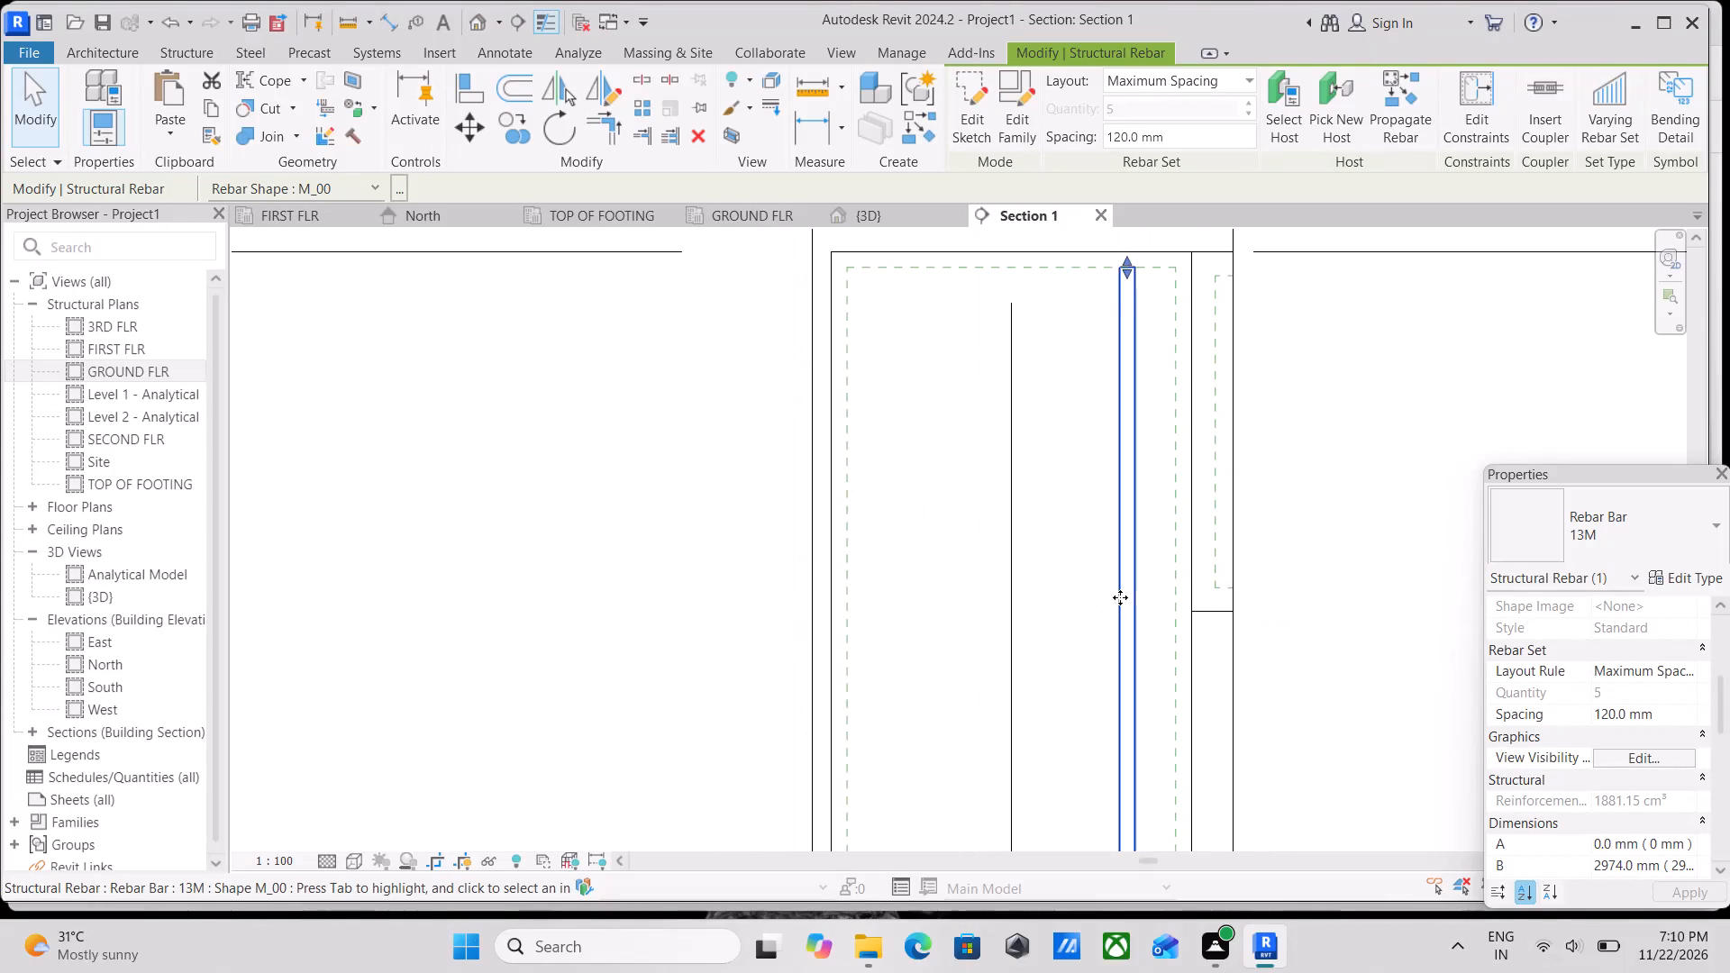
scroll(1120, 599, down, 3)
key(Escape)
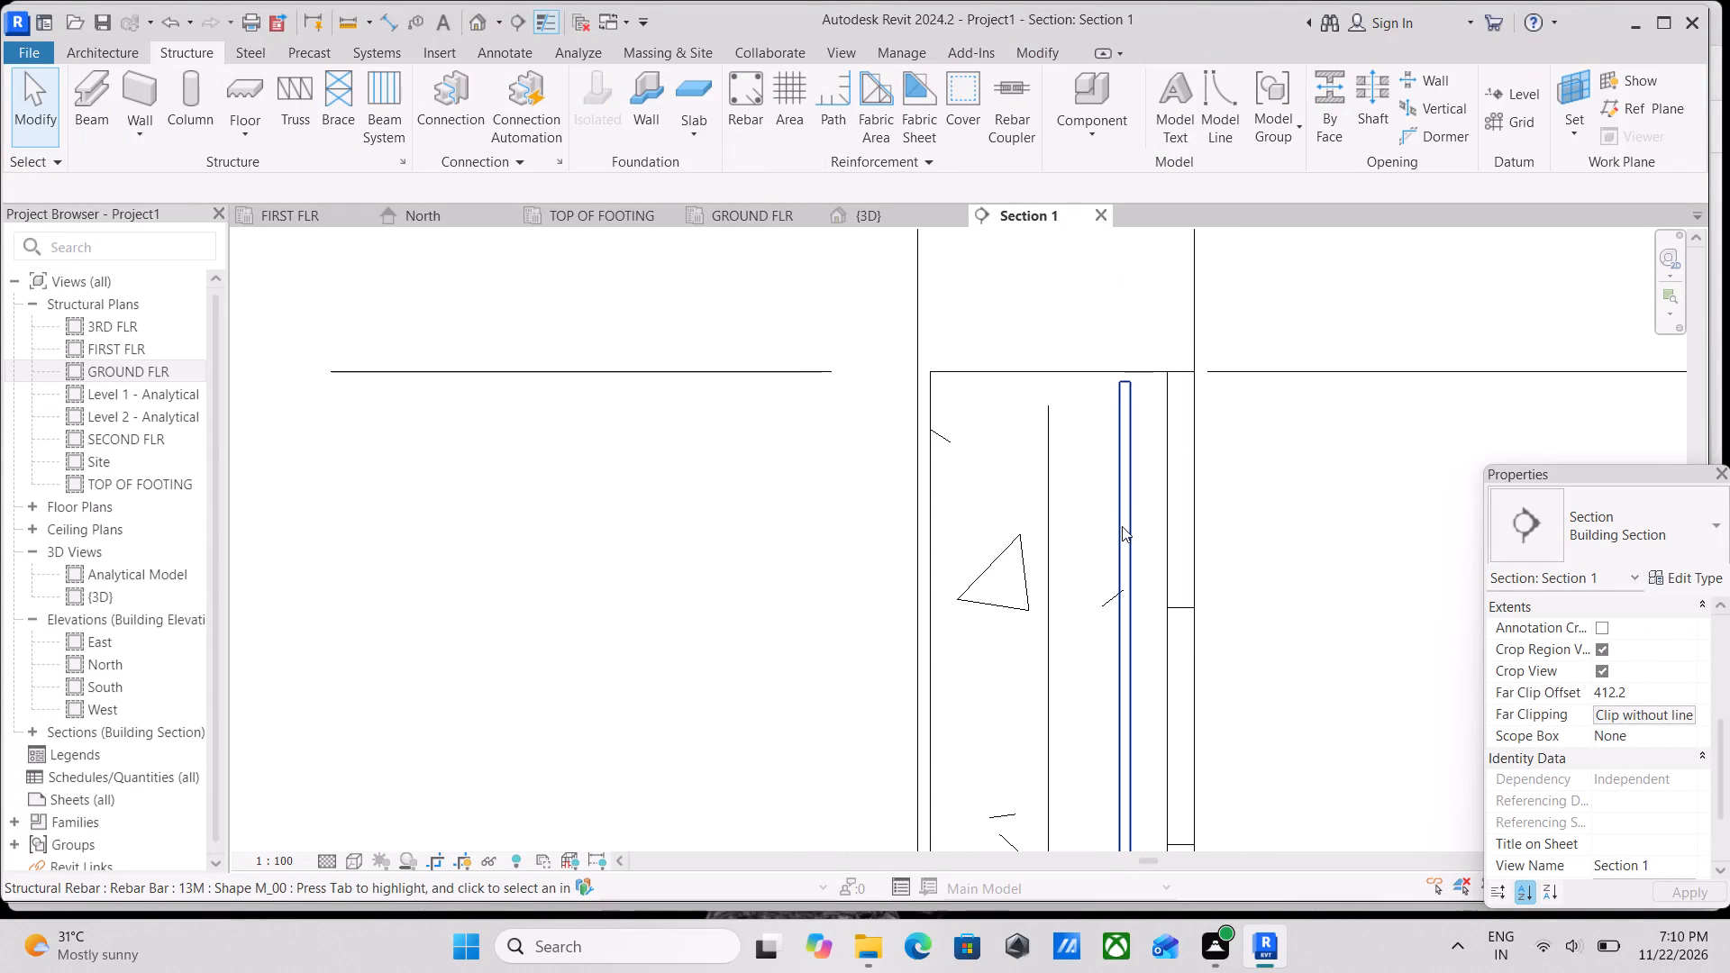
Change the M_00 rebar set's layout rule to Single.
click(1122, 526)
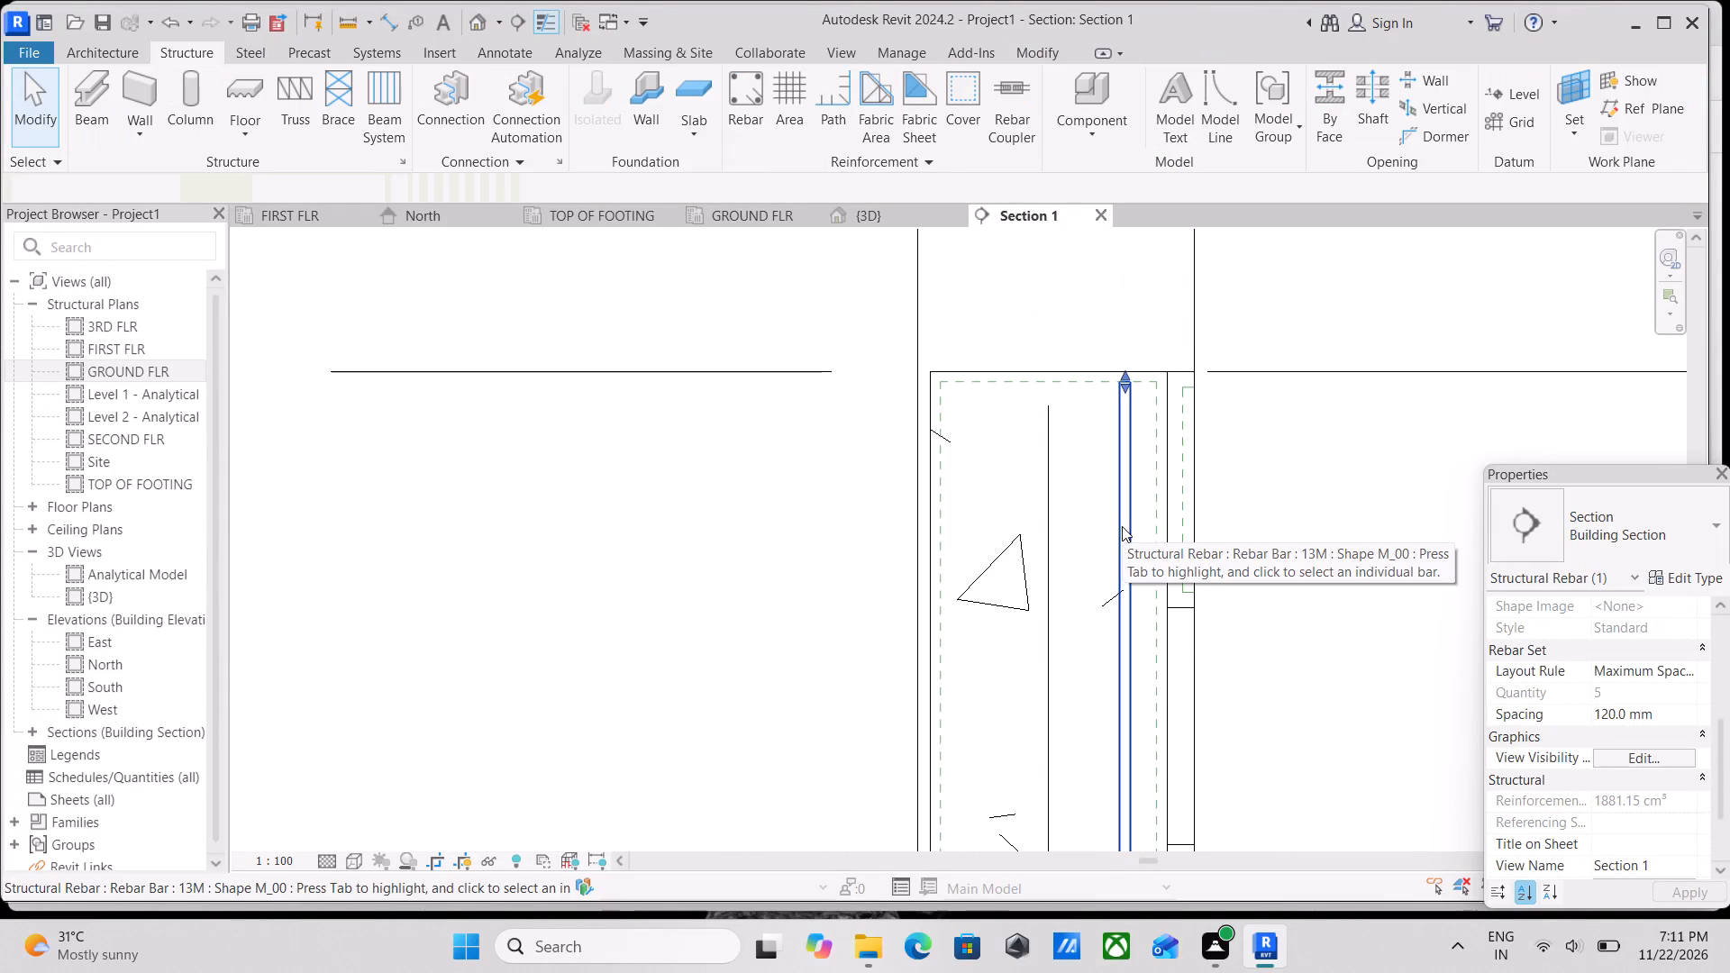
click(1230, 73)
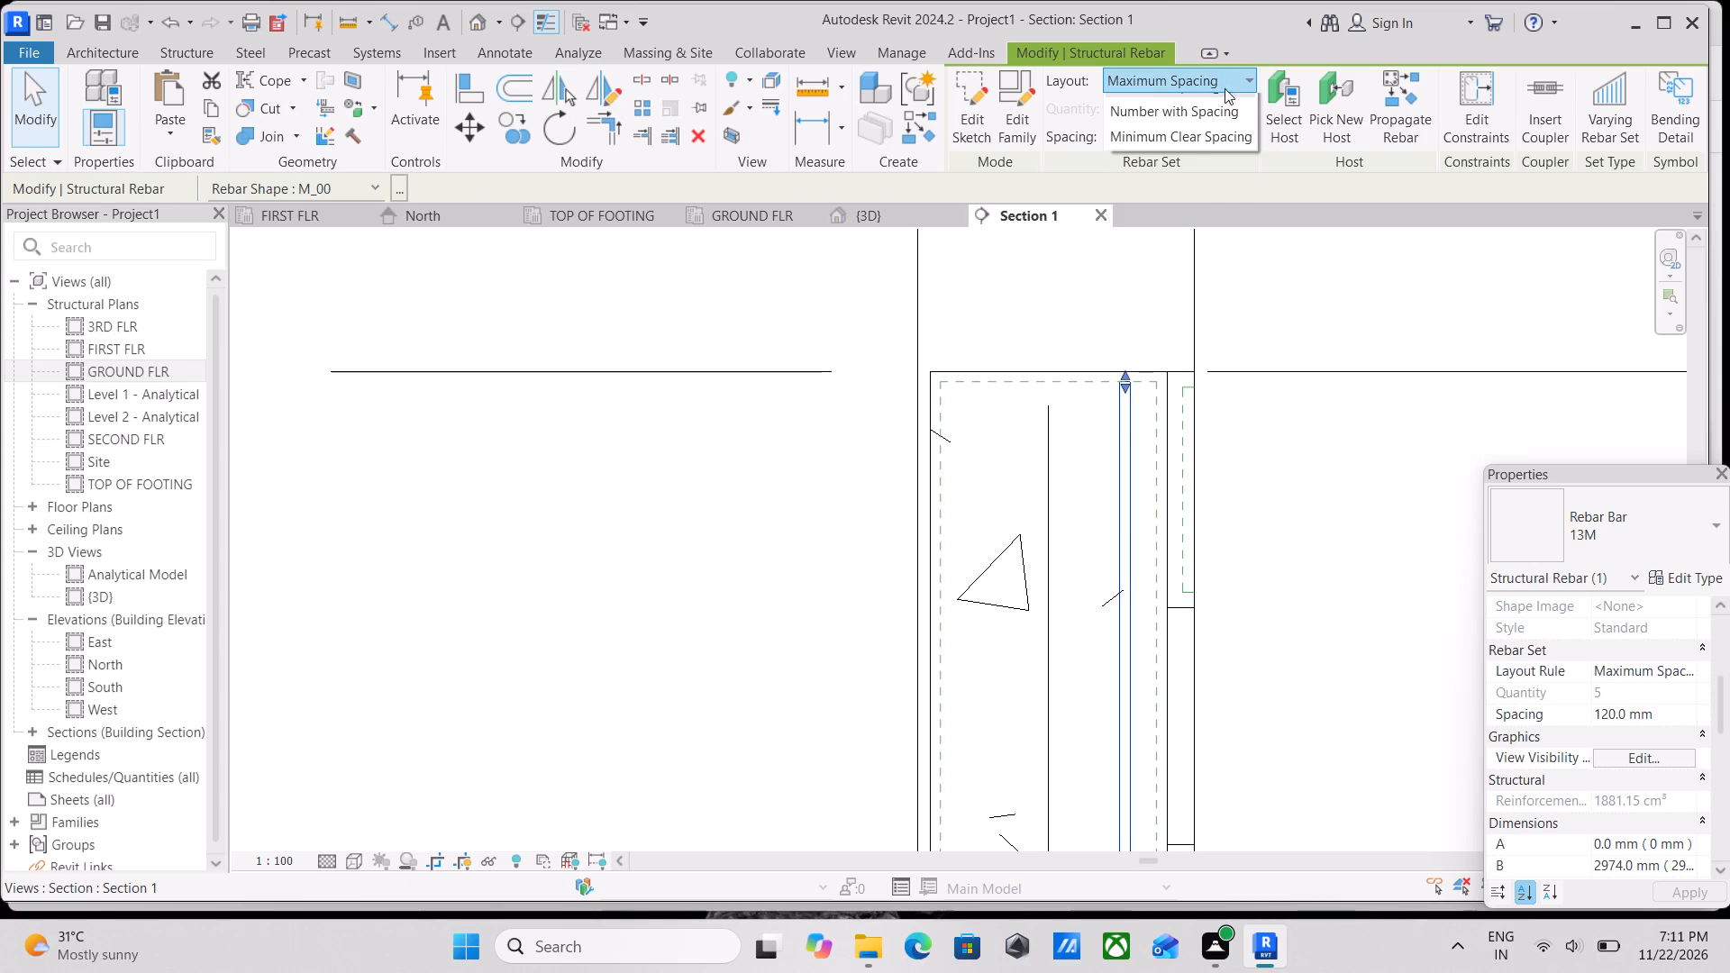
click(1201, 106)
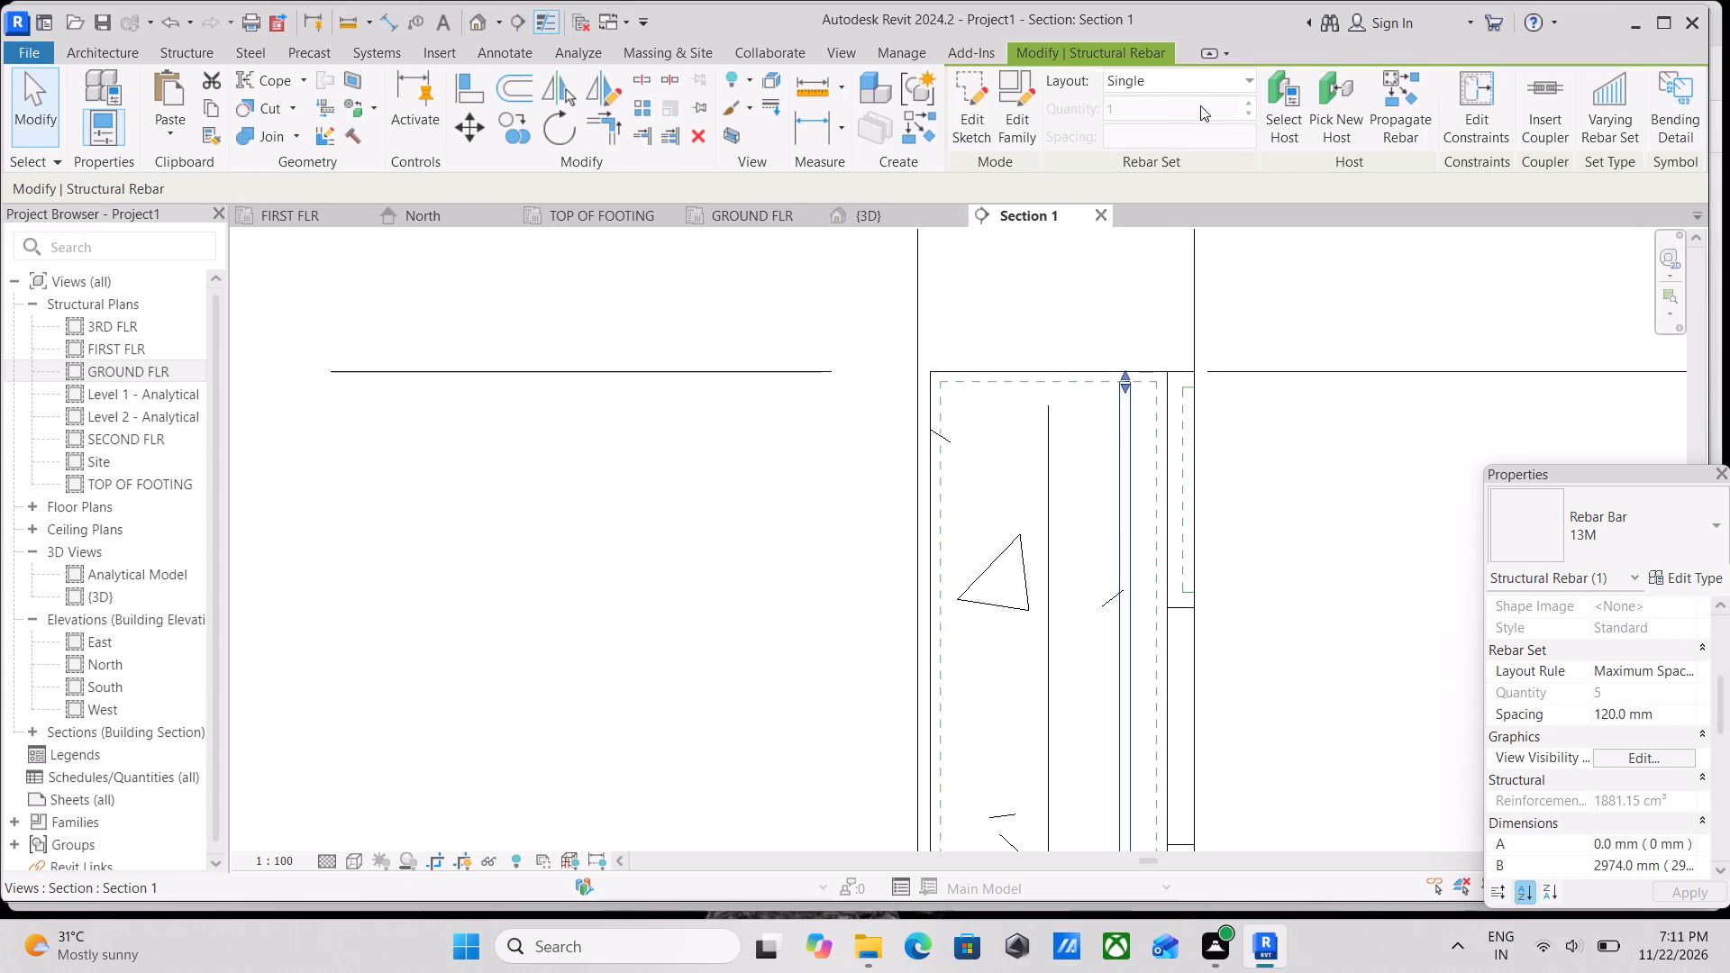
scroll(1142, 527, up, 3)
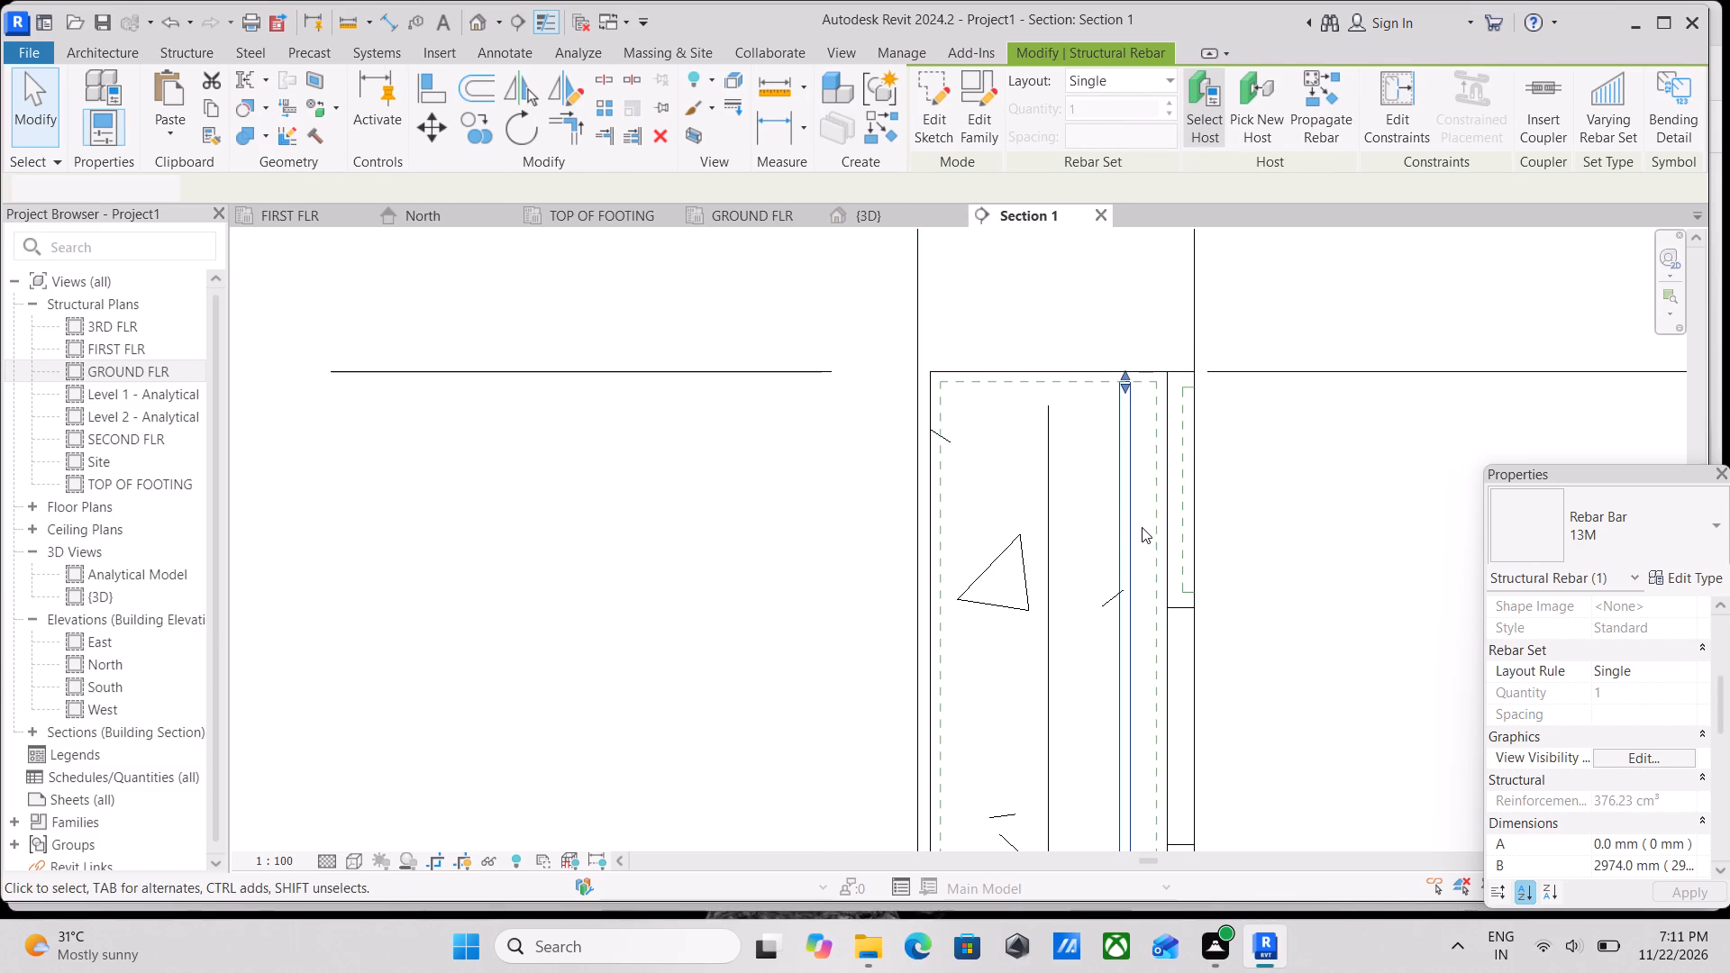
key(Escape)
Nudge the single M_00 bar three increments toward the column's nearer vertical cover line.
click(1123, 414)
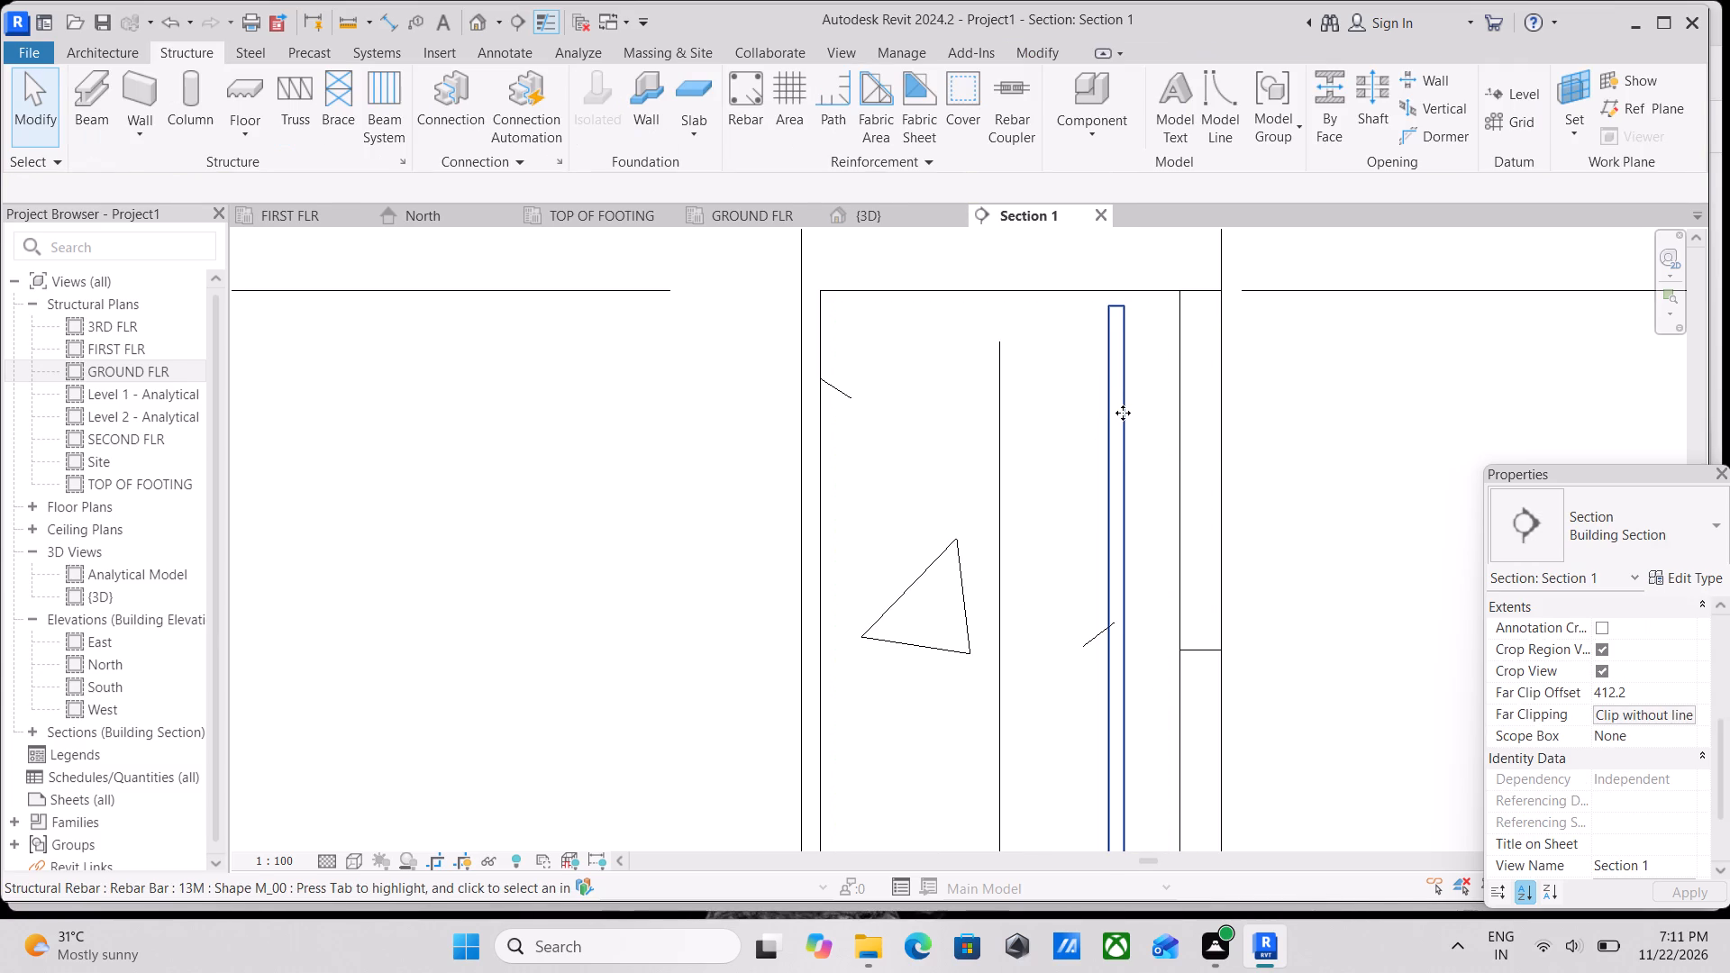
key(Right)
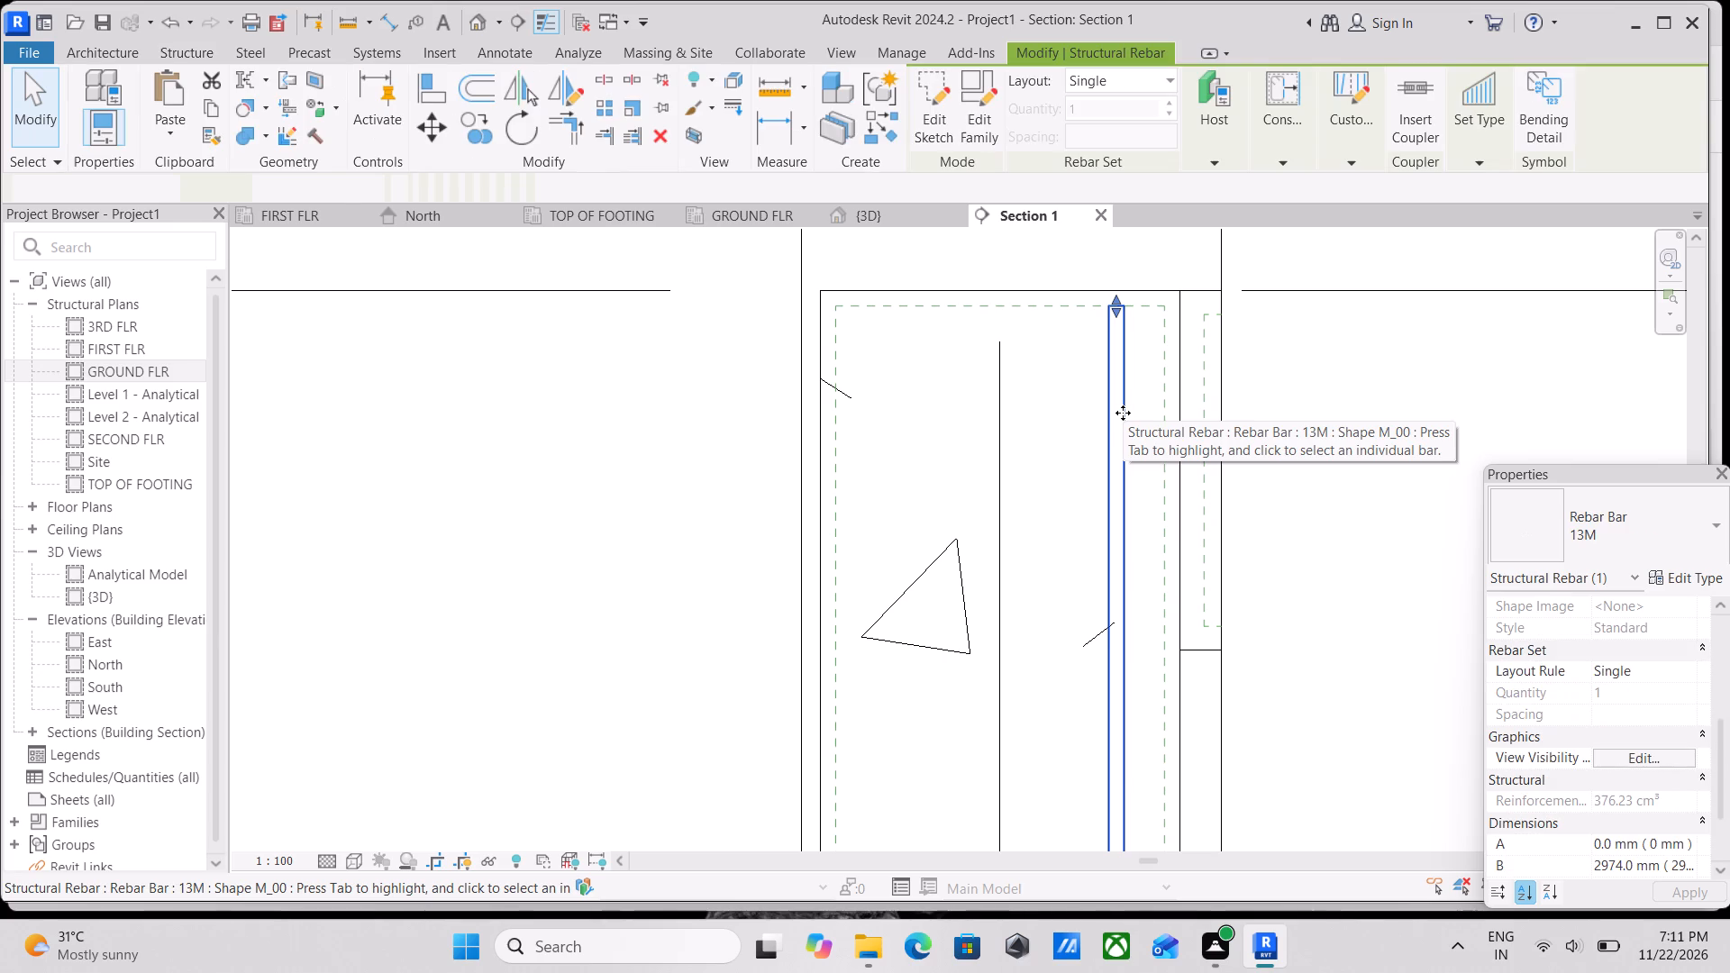
key(Right)
scroll(1207, 466, up, 2)
key(Right)
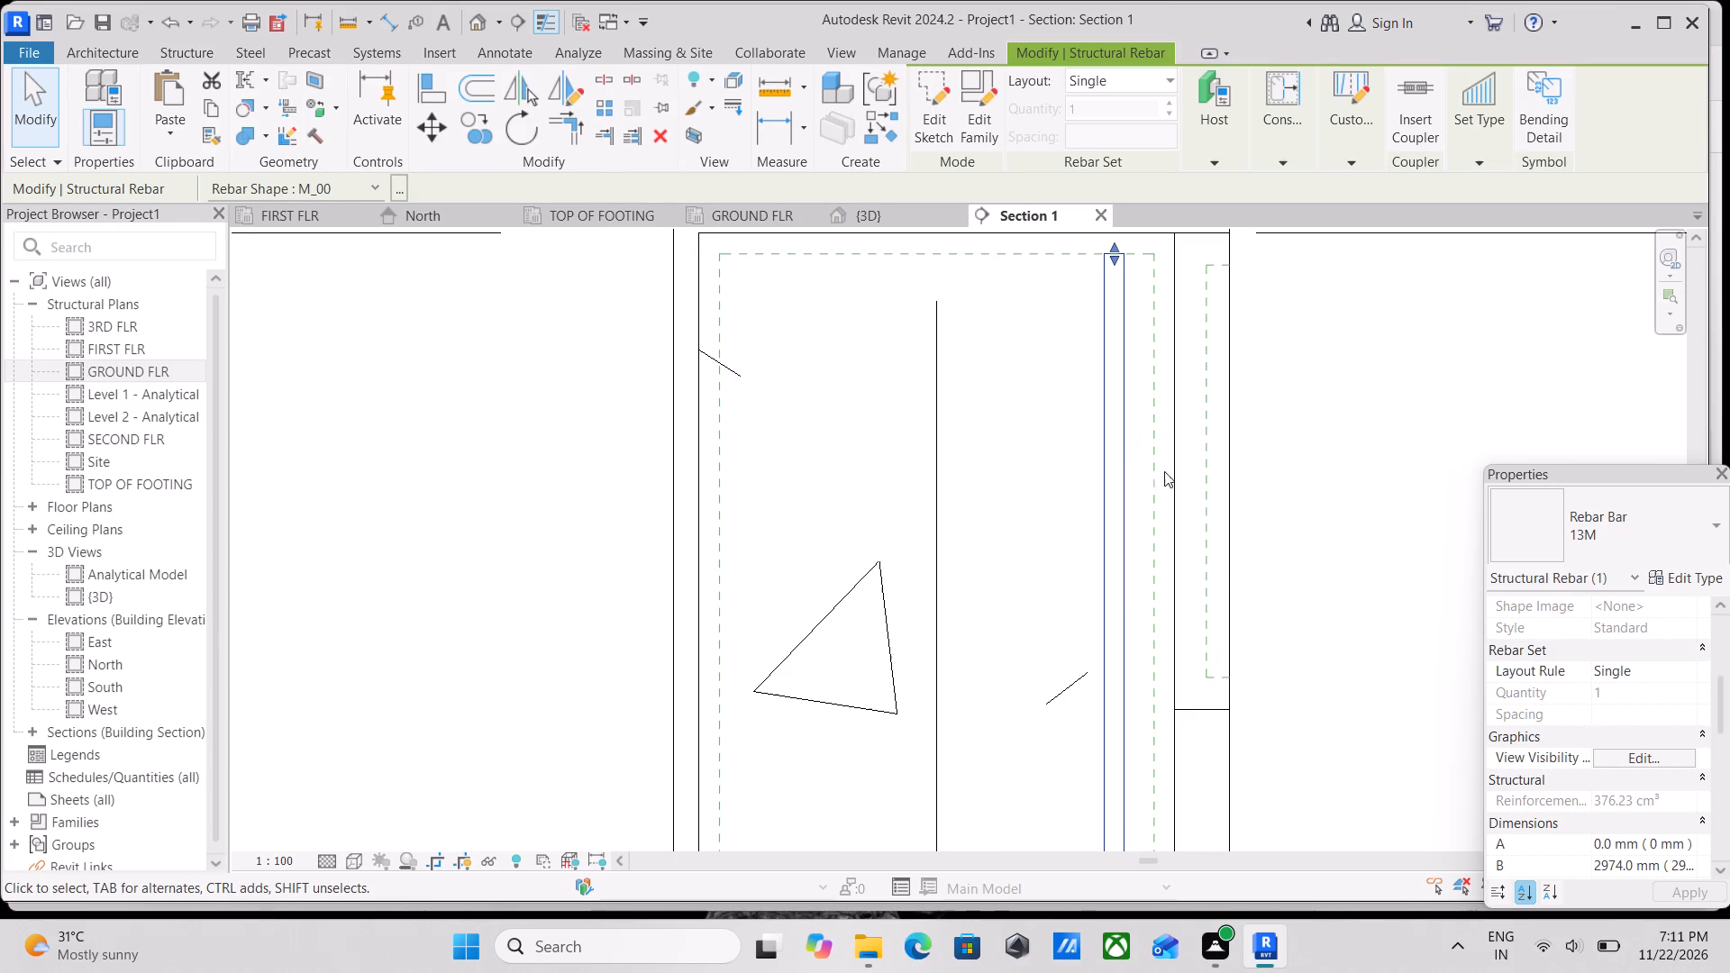
scroll(1197, 523, down, 2)
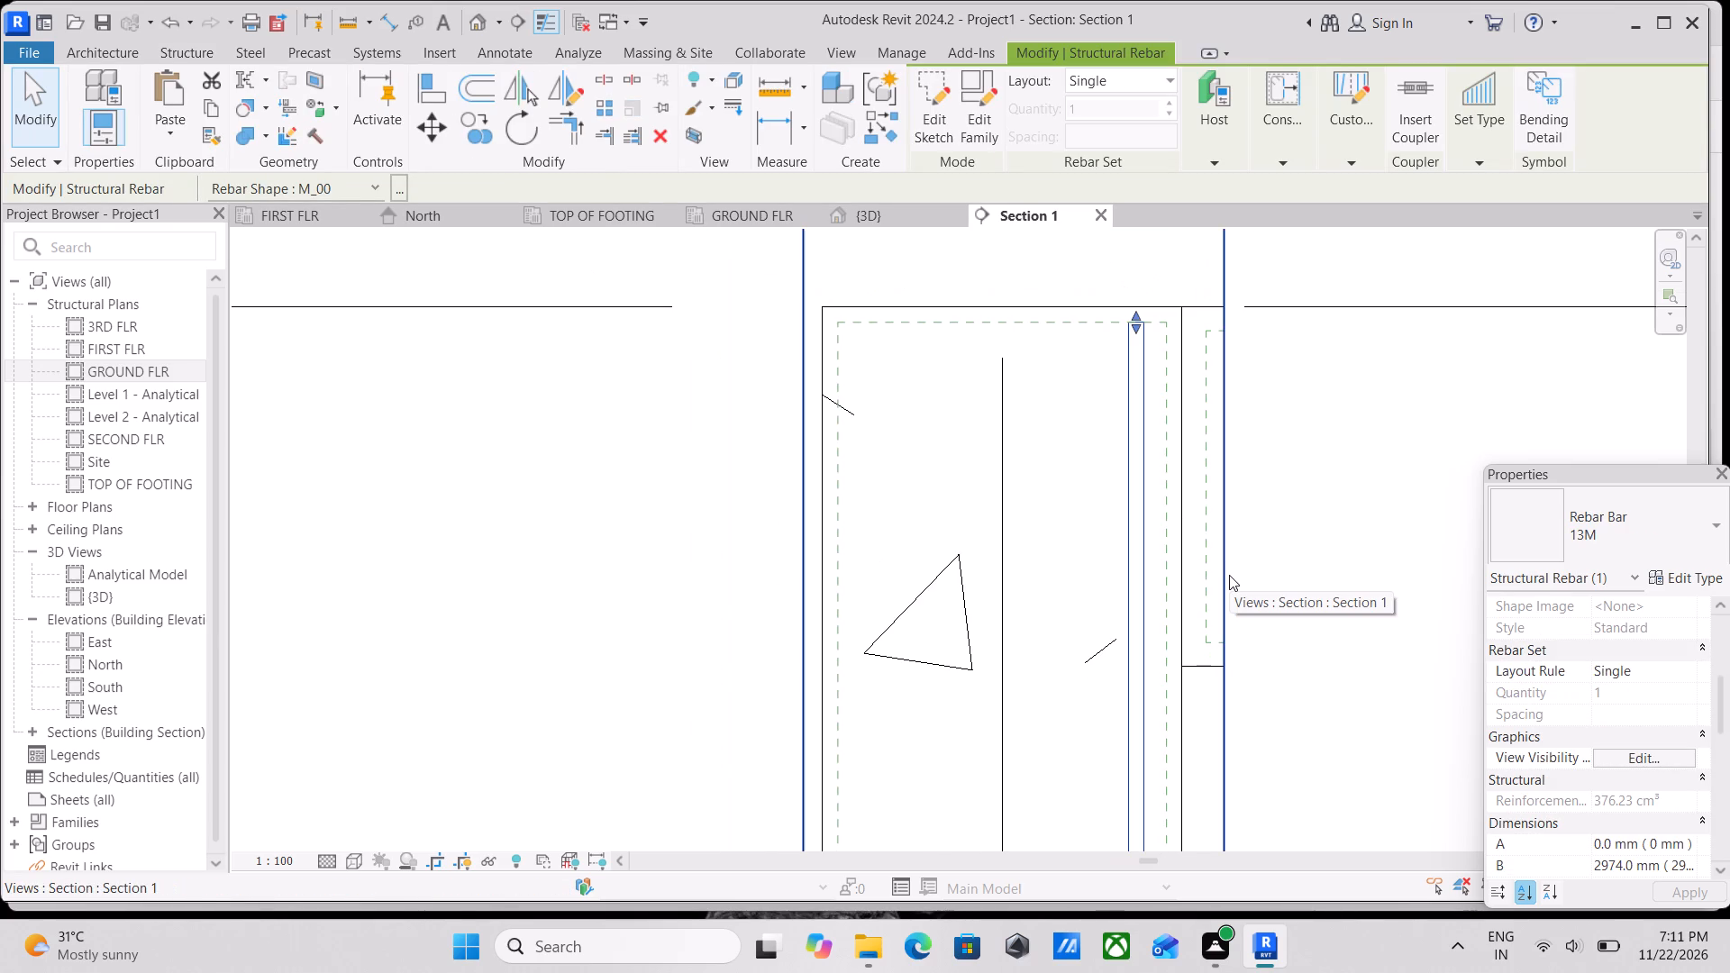
scroll(1115, 559, up, 2)
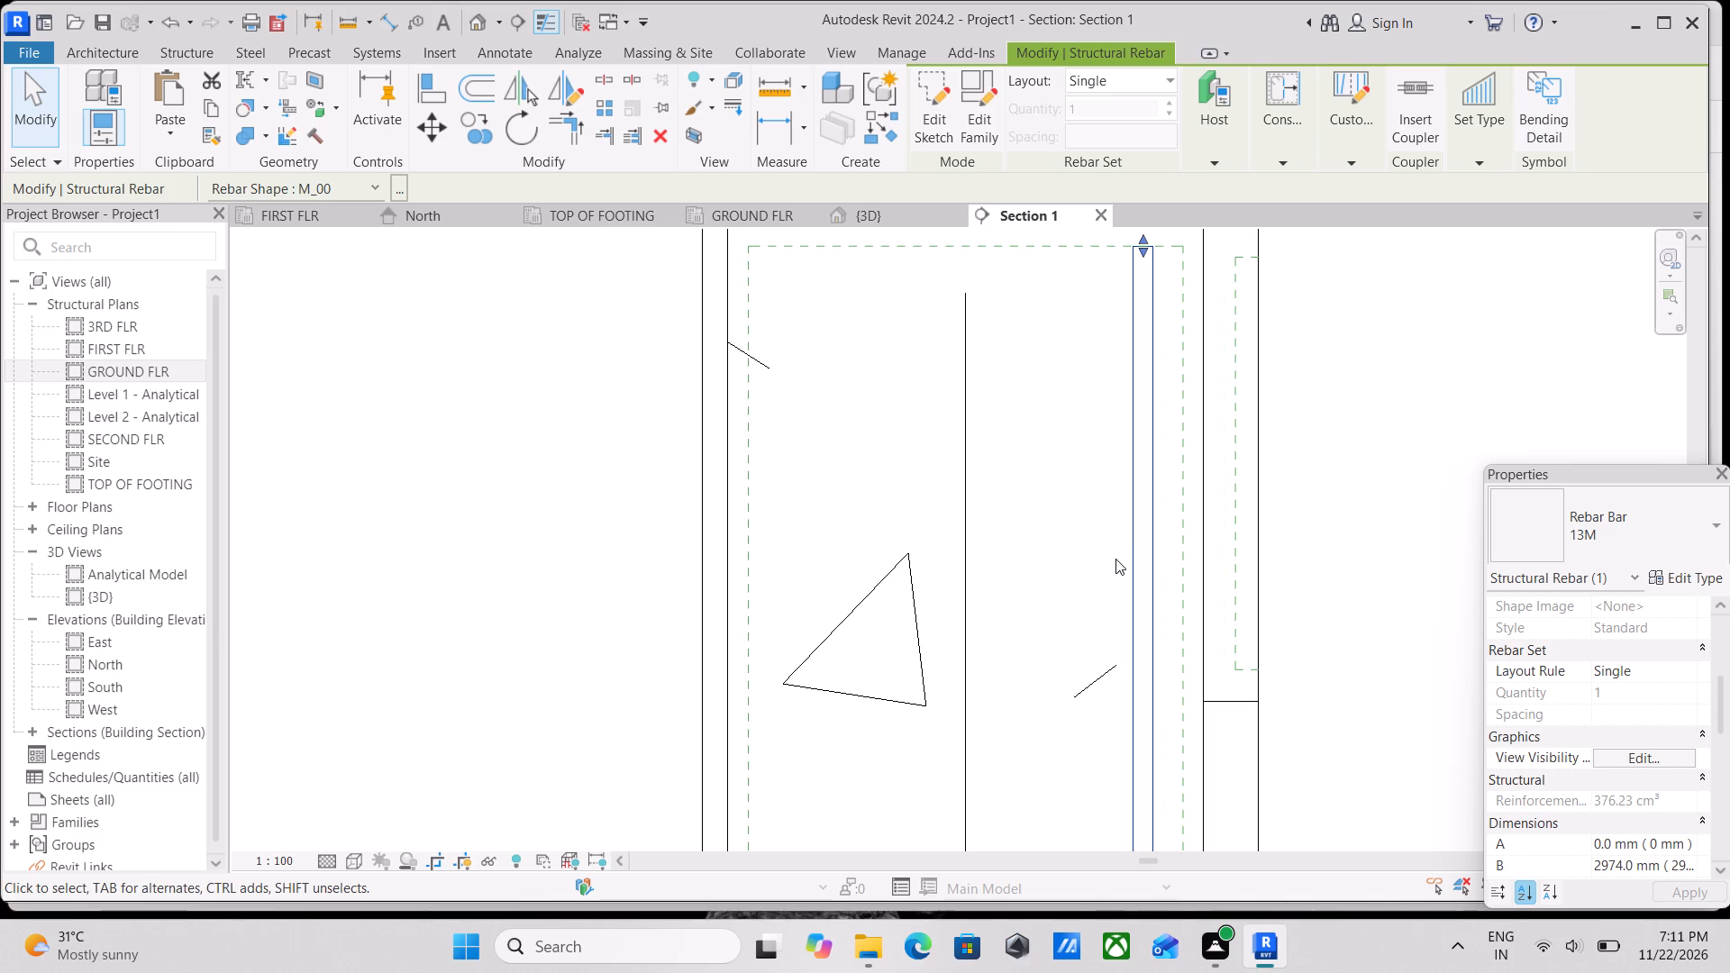
scroll(1109, 559, up, 1)
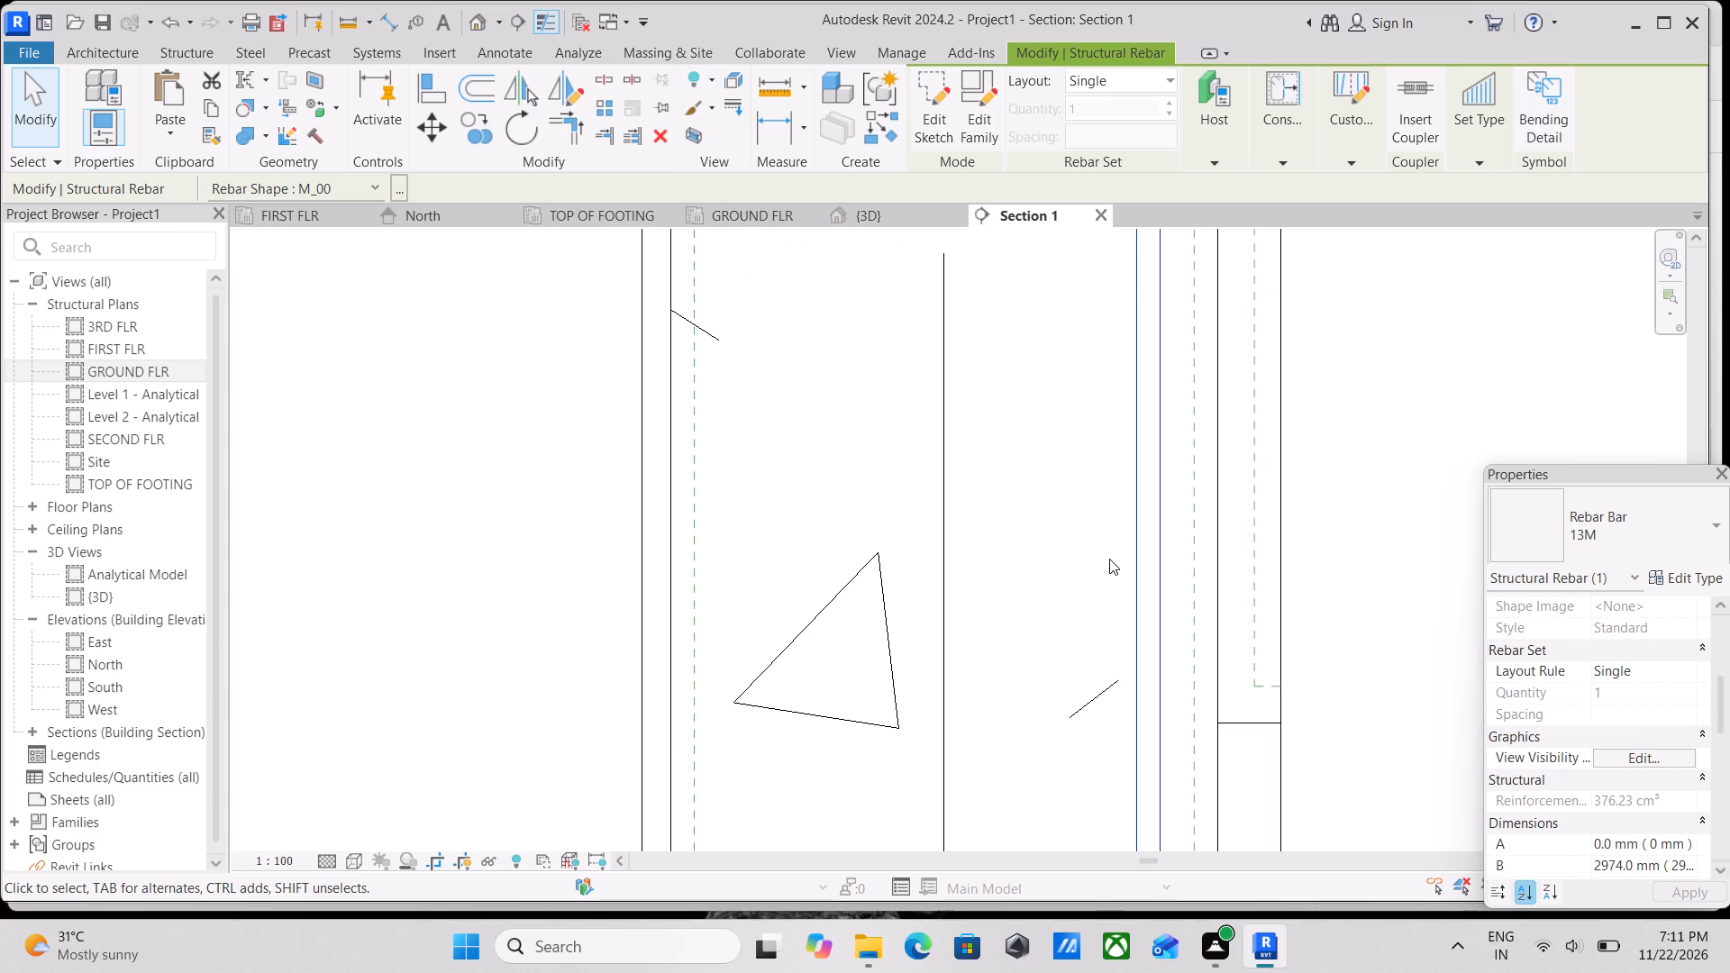
Examine the nudged M_00 bar against the cover lines at the top of the column near FIRST FLR.
scroll(1102, 620, up, 2)
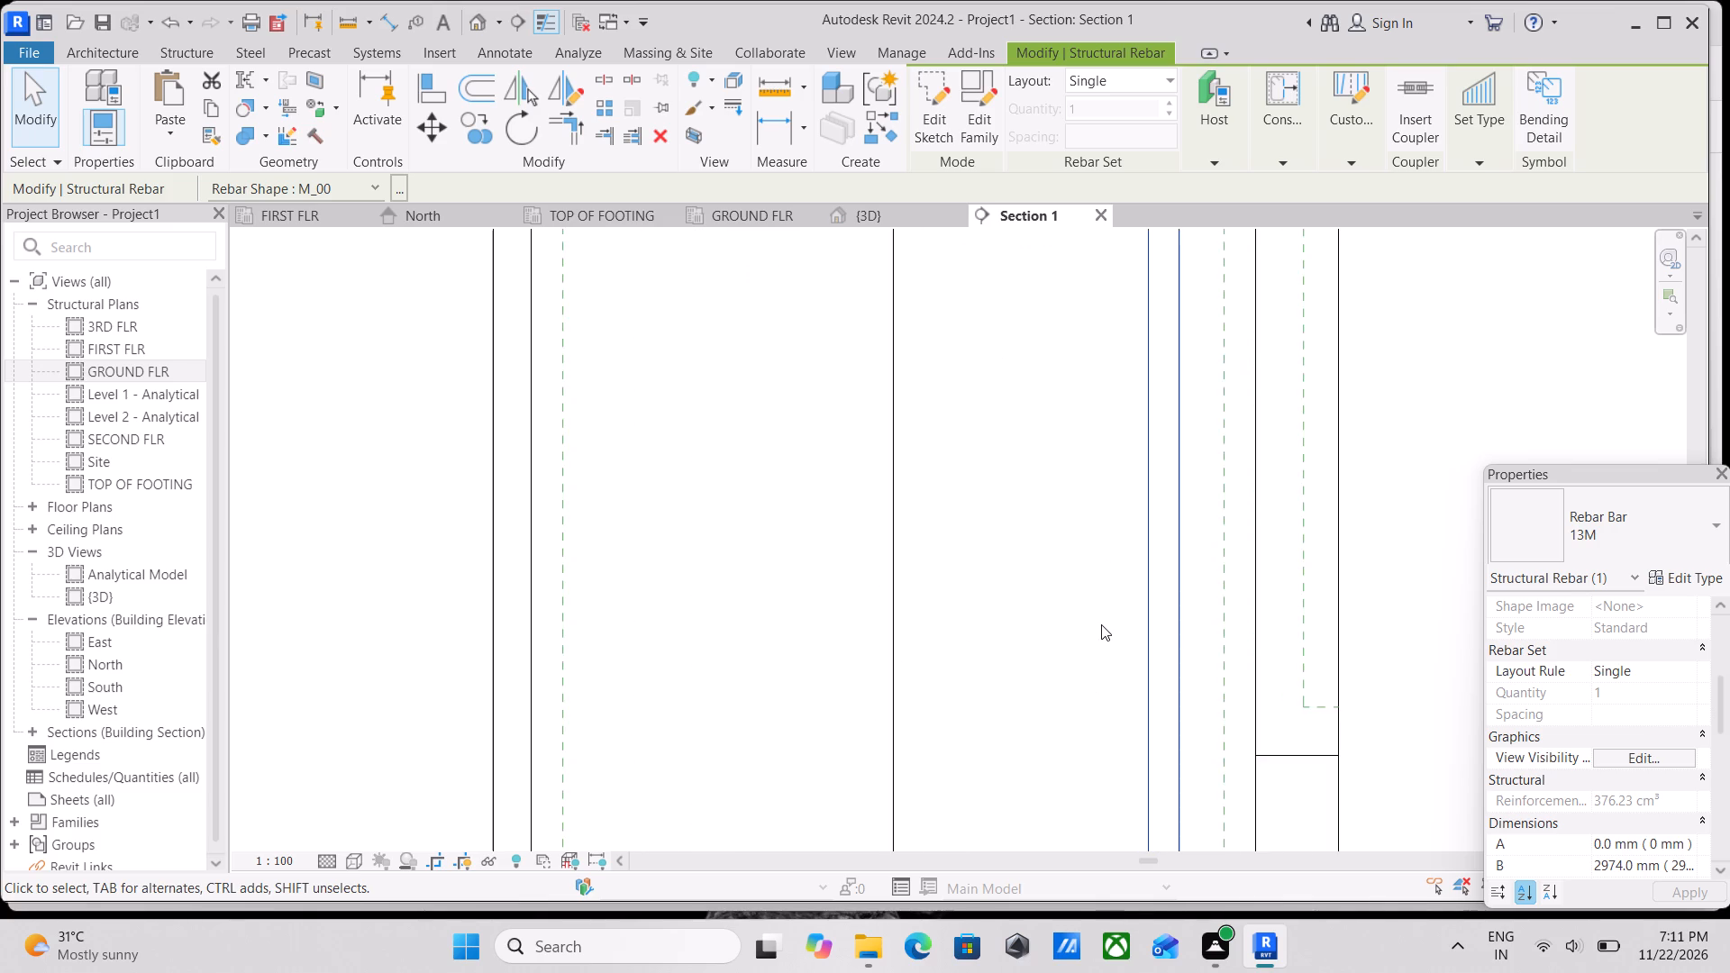
scroll(1101, 624, down, 7)
middle_drag(1110, 587, 1167, 682)
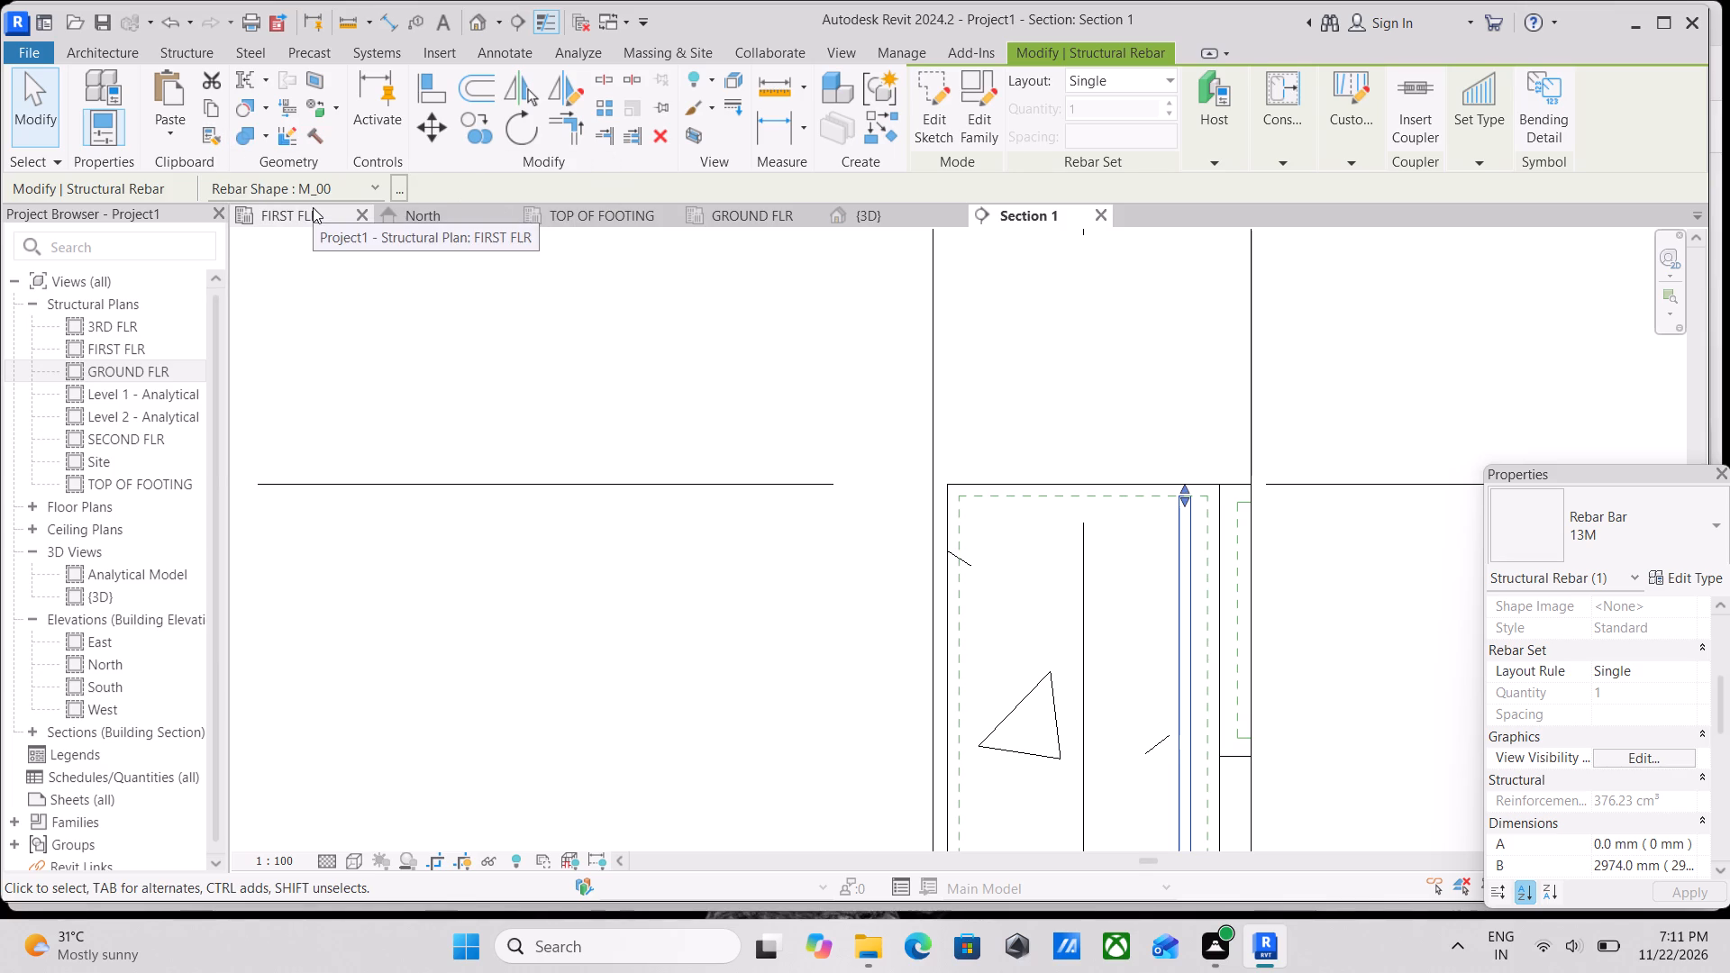
scroll(566, 502, up, 1)
scroll(1058, 606, down, 2)
scroll(857, 607, down, 1)
middle_drag(831, 607, 684, 610)
scroll(684, 610, down, 1)
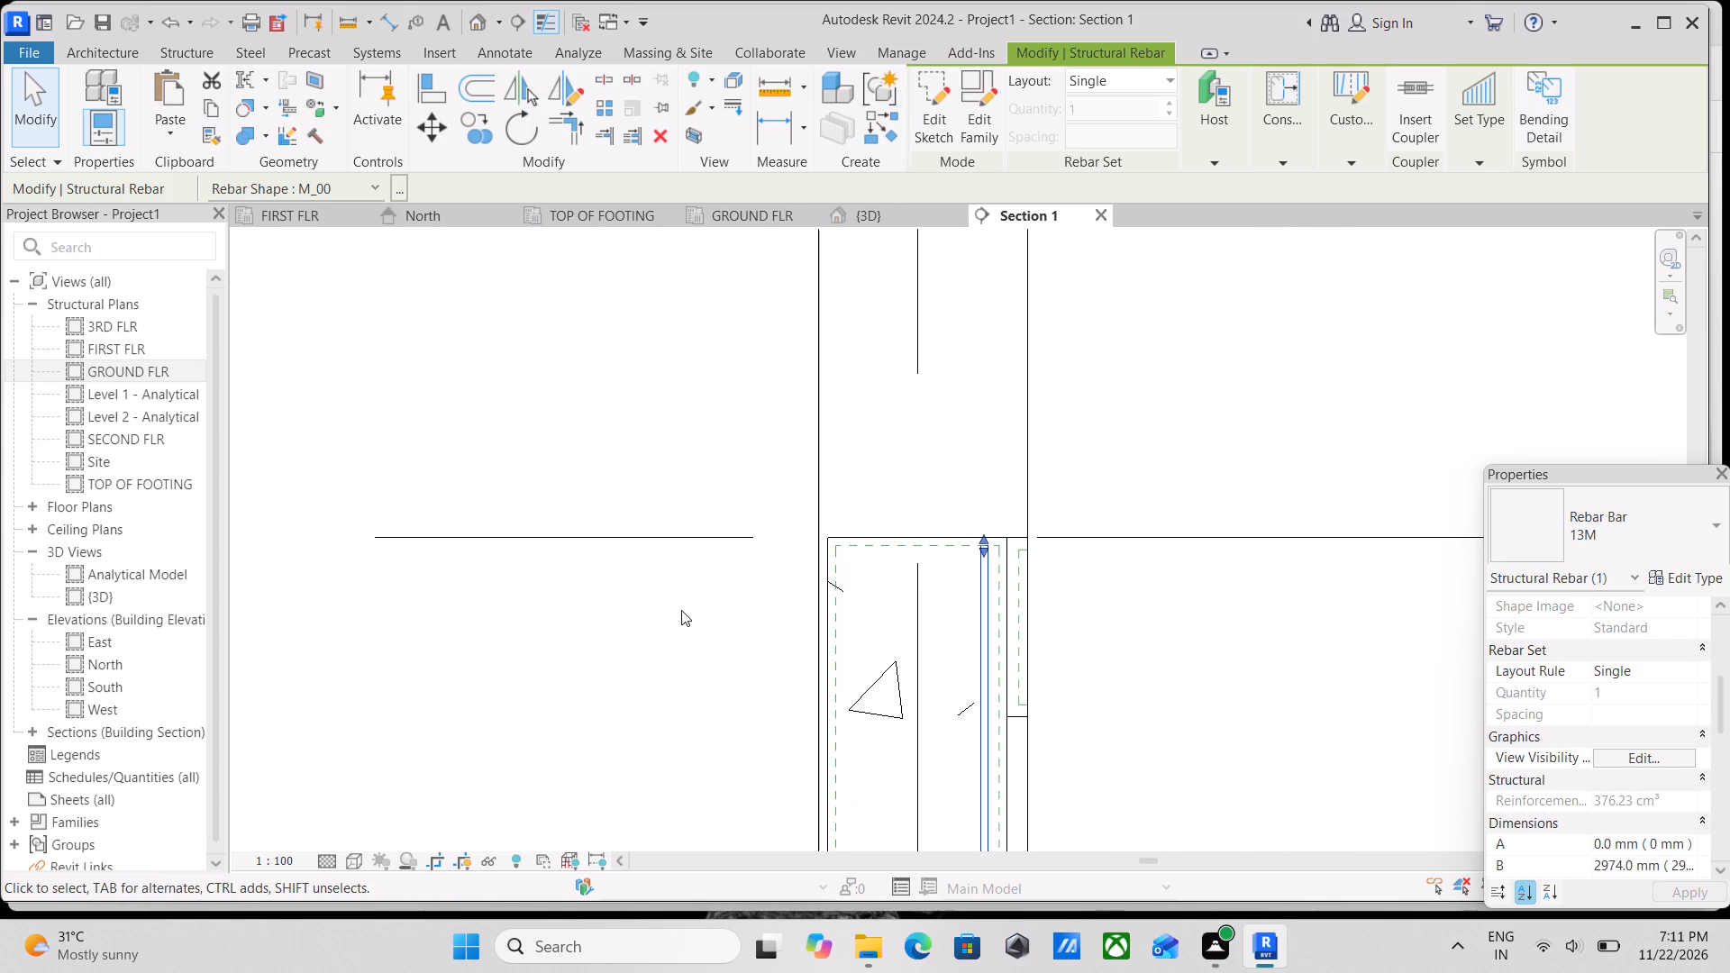
scroll(827, 665, up, 2)
scroll(733, 657, up, 1)
middle_drag(715, 607, 733, 660)
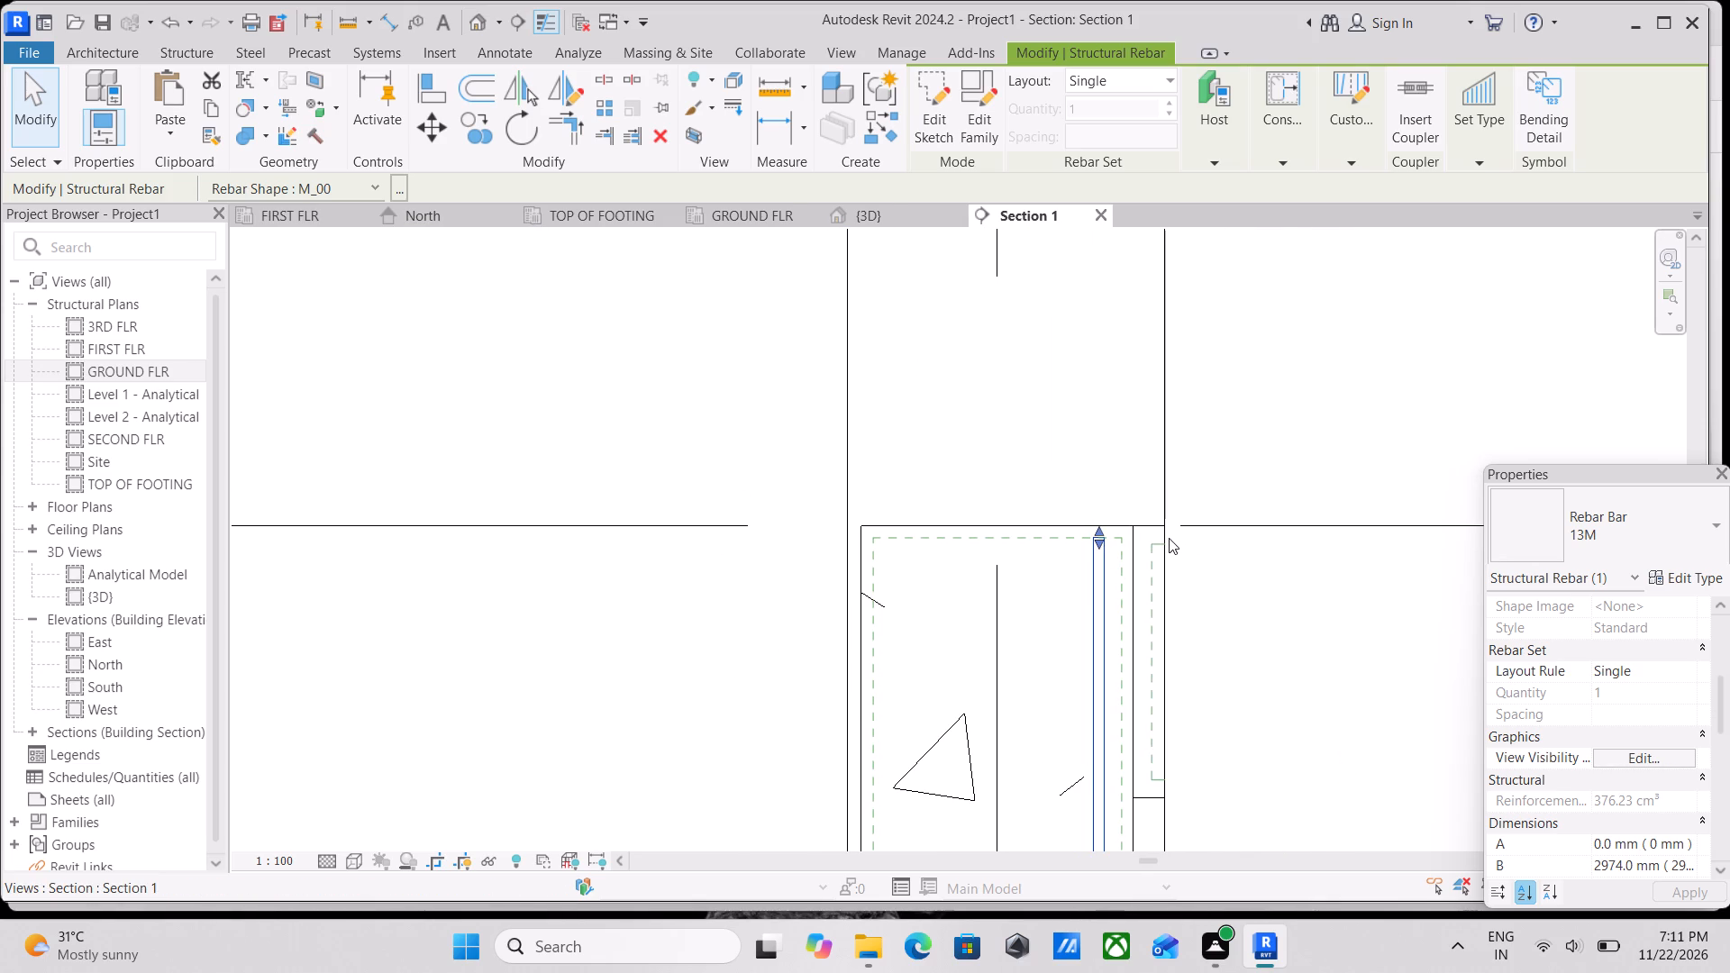
scroll(963, 586, up, 1)
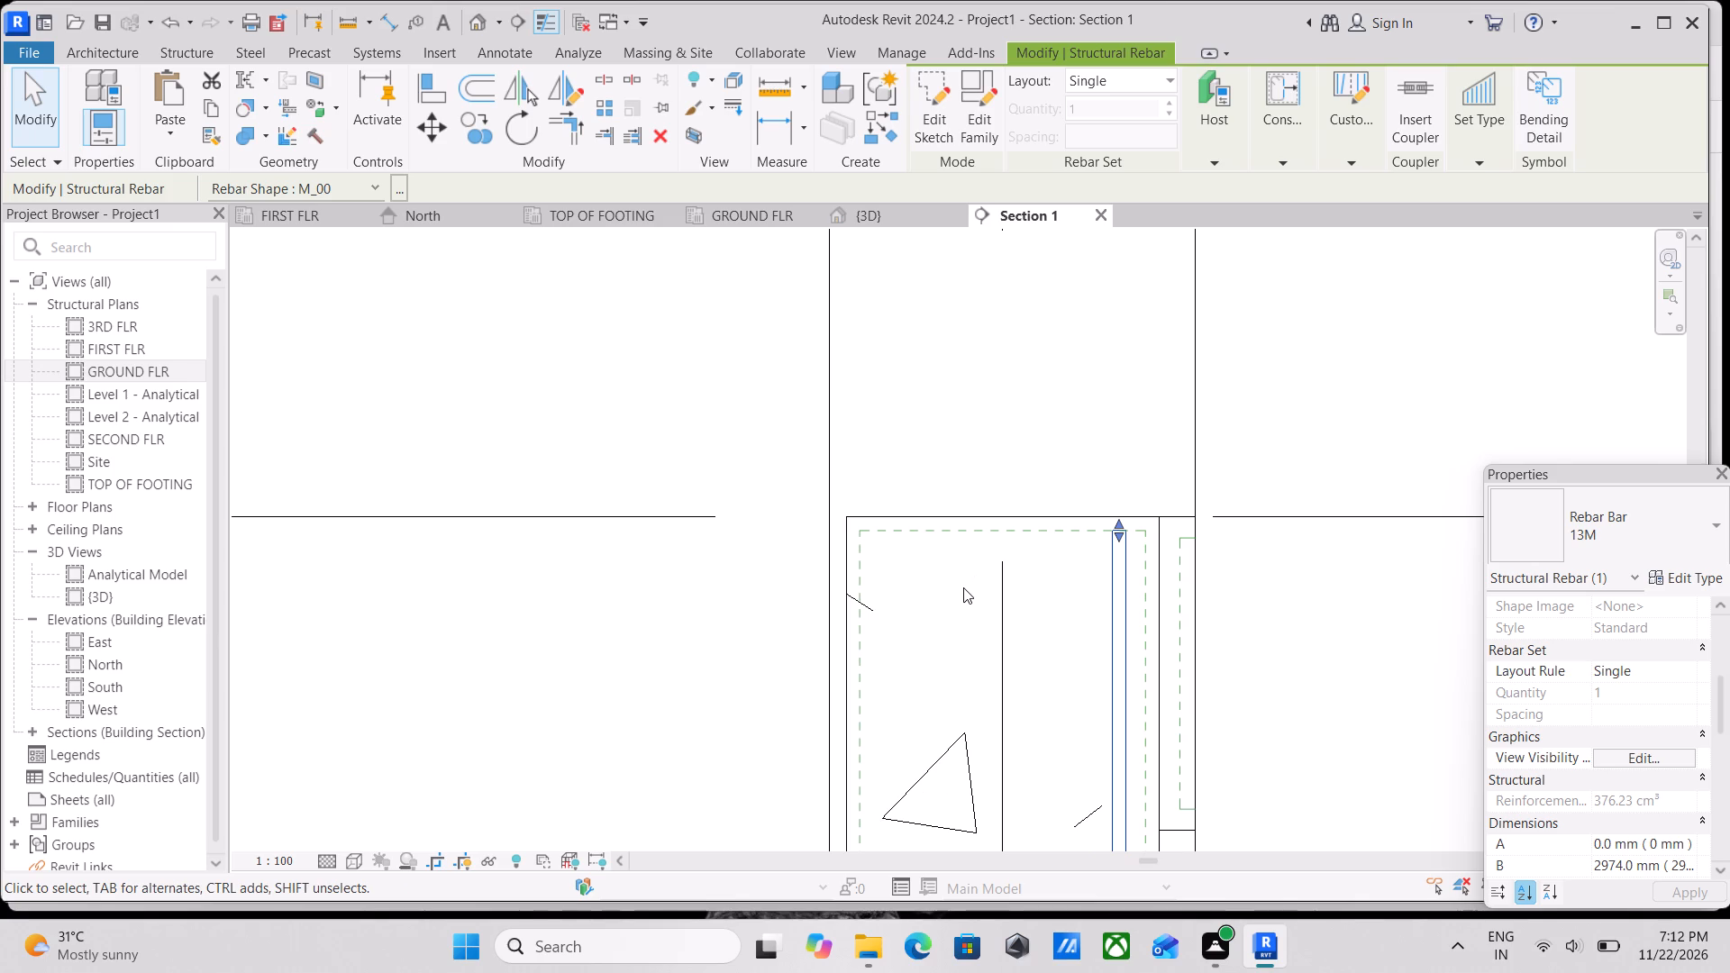
Examine the Section 1 crop boundary around the column and its vertical bar.
click(1191, 596)
scroll(1188, 613, down, 3)
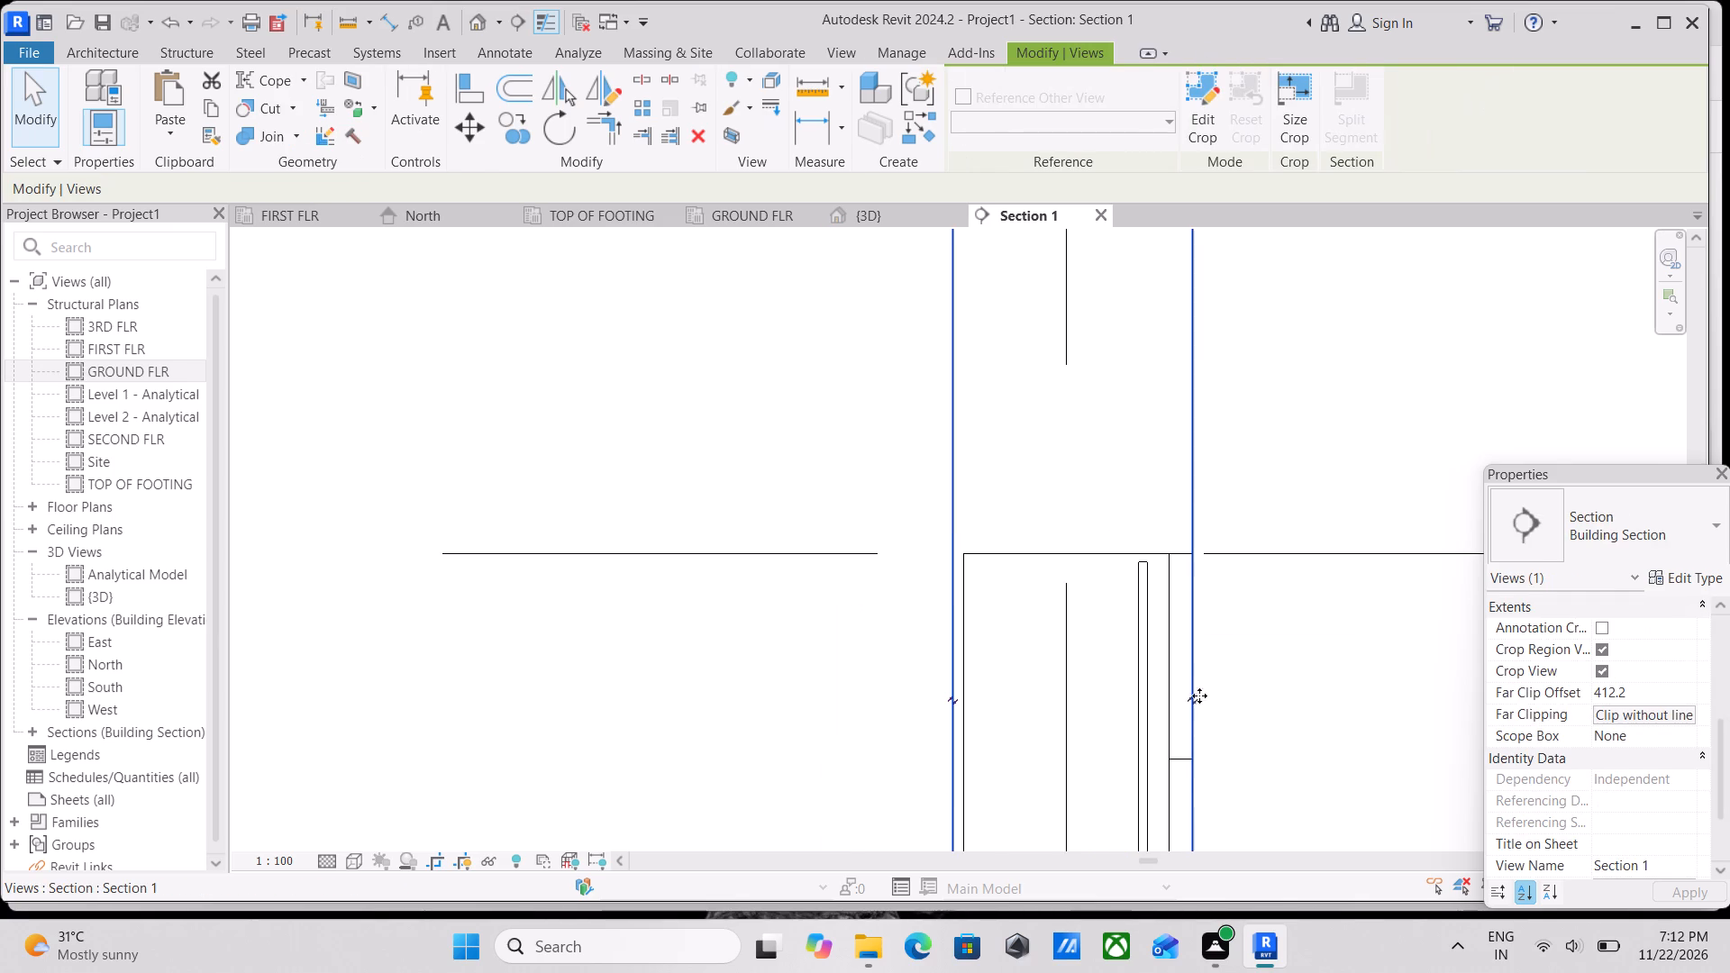
scroll(1201, 593, down, 2)
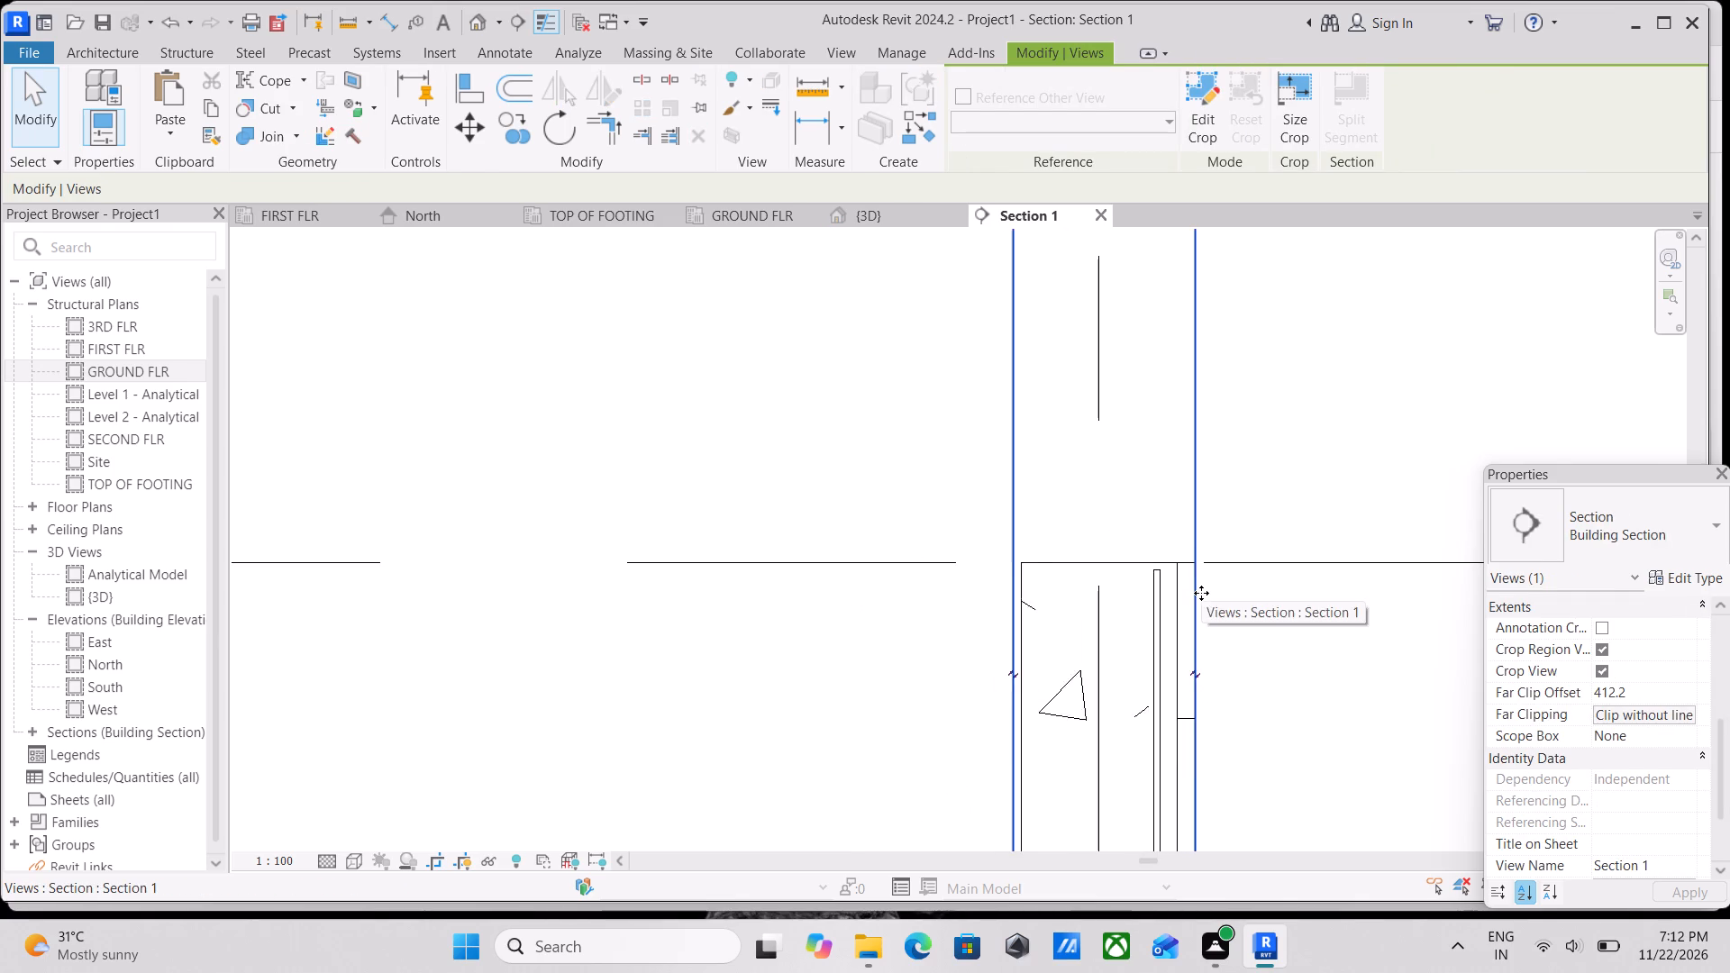
scroll(1201, 593, down, 10)
scroll(1234, 777, up, 1)
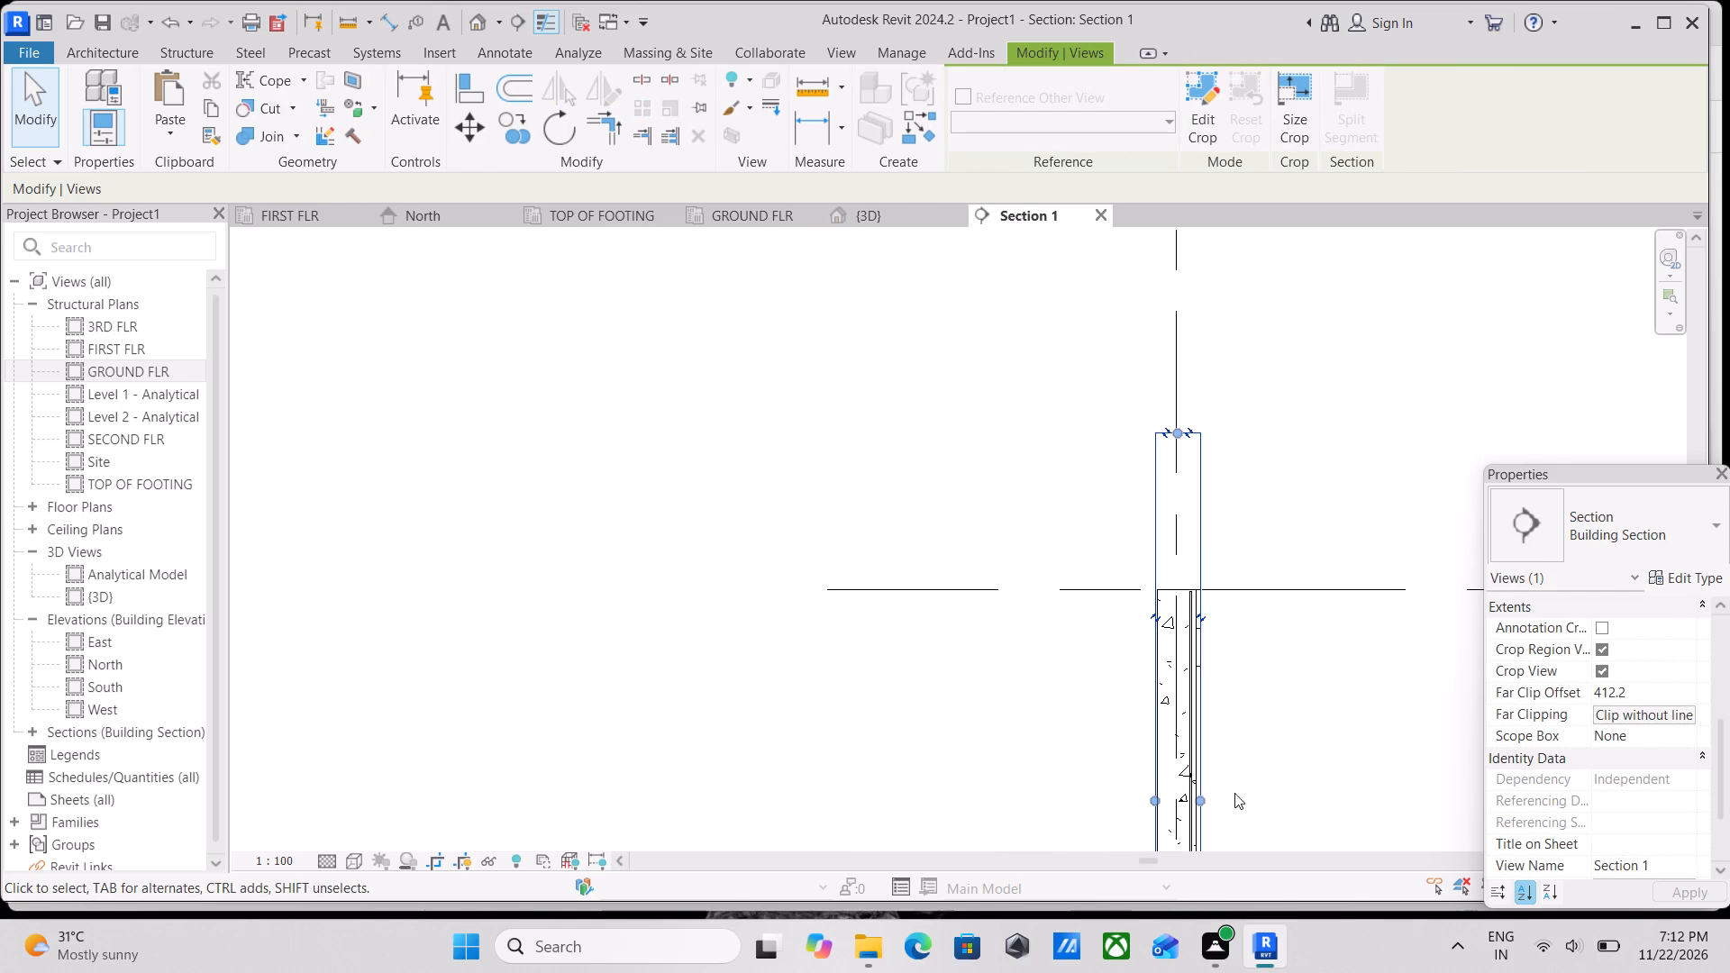
scroll(1234, 793, up, 3)
middle_drag(1225, 745, 1231, 720)
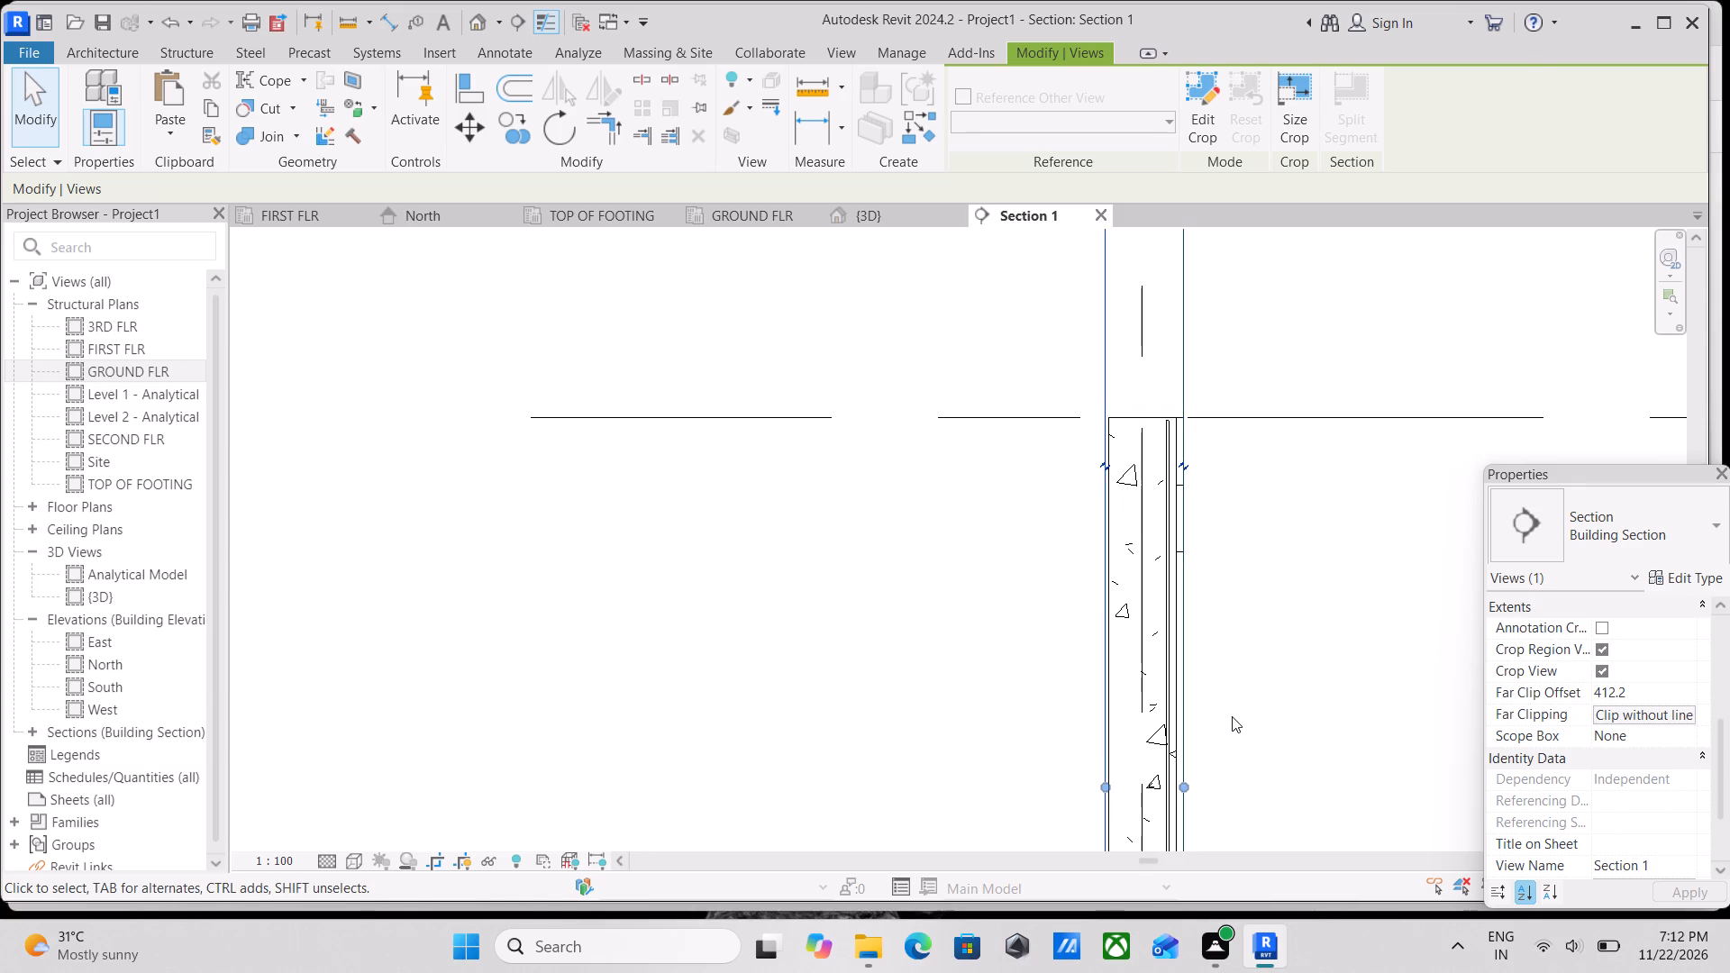
key(Escape)
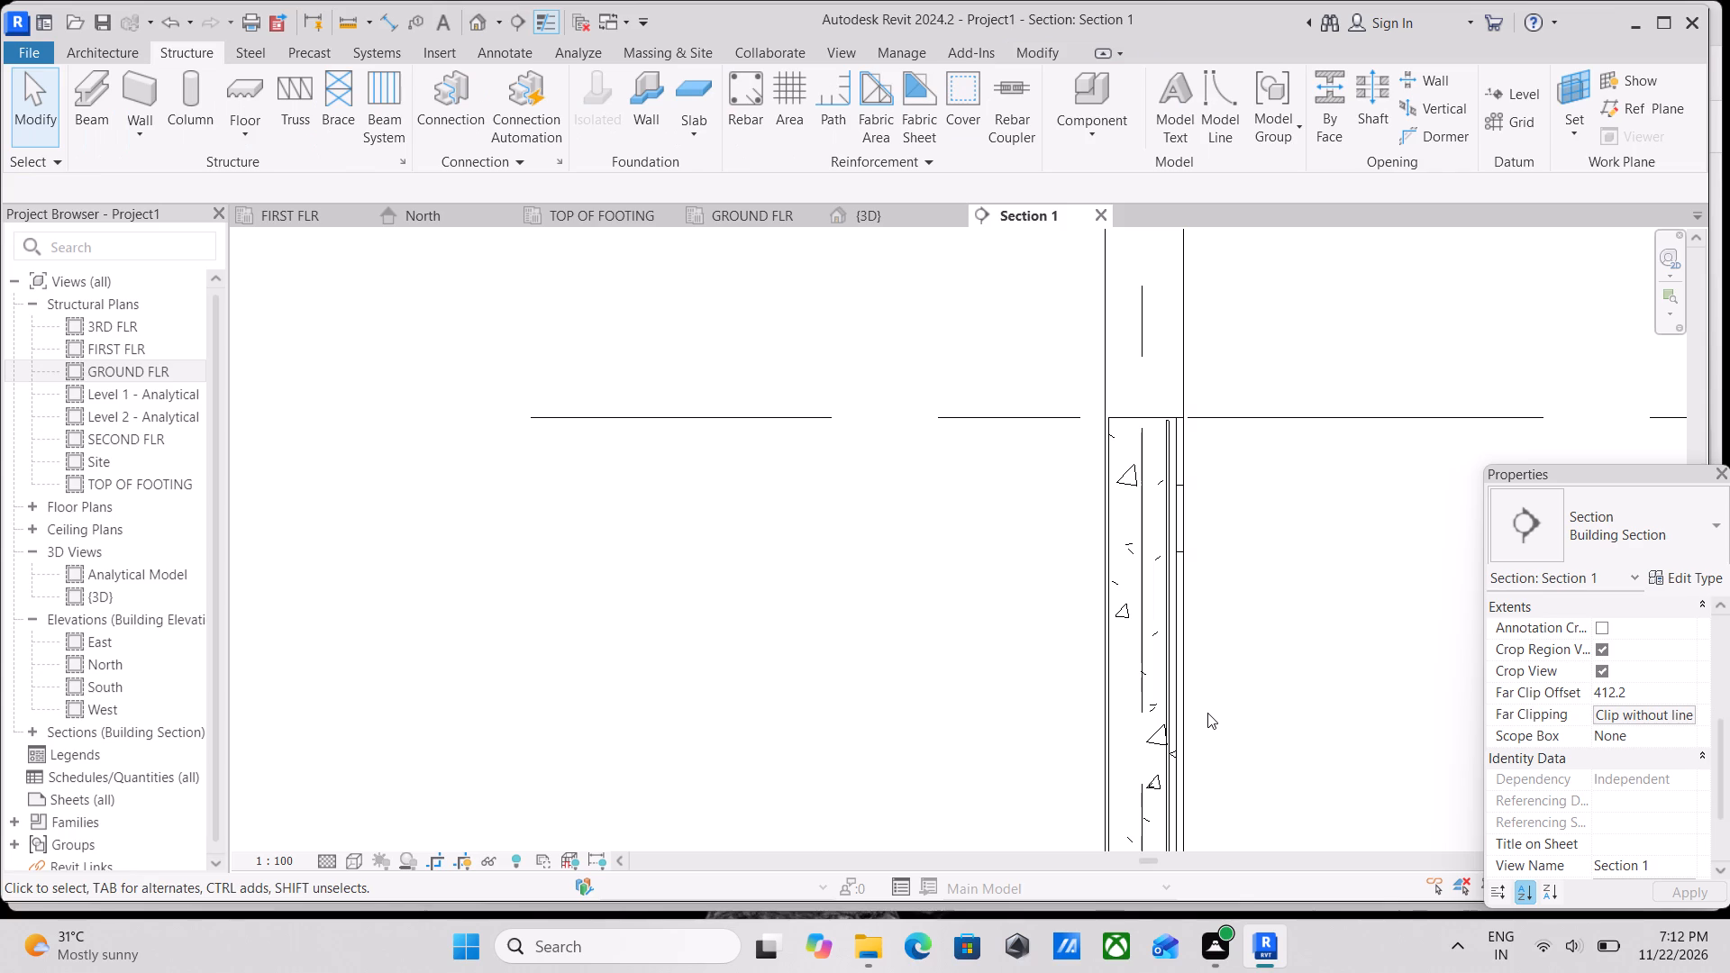
scroll(1207, 713, up, 2)
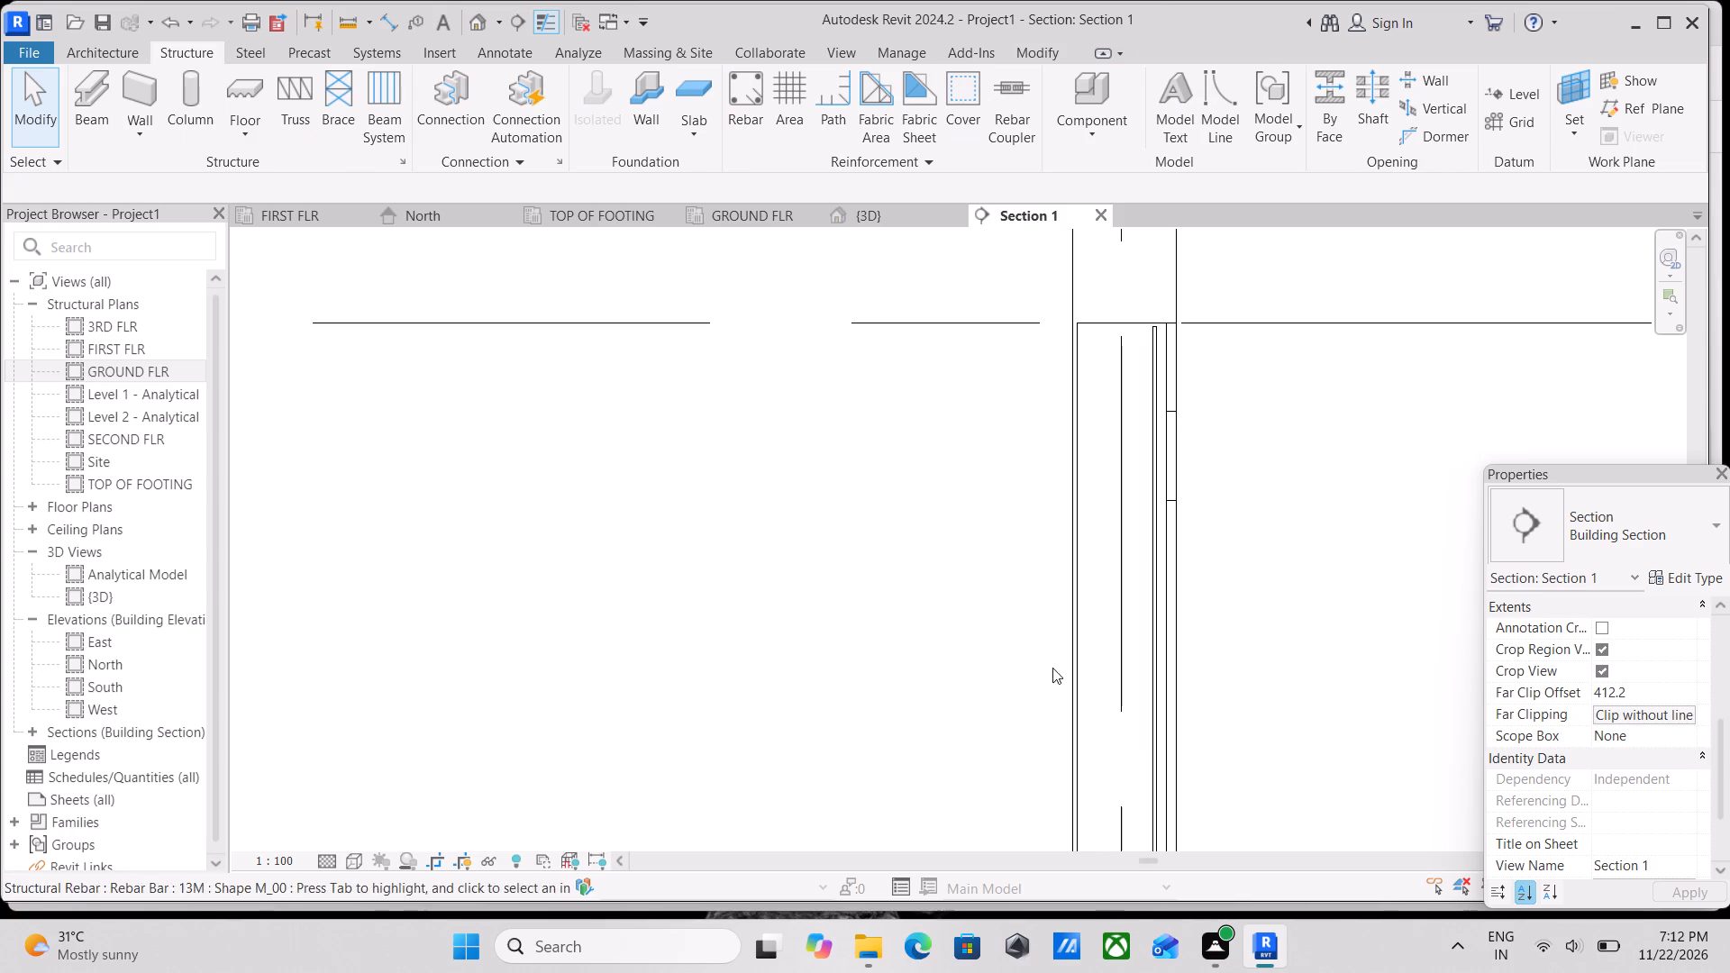
middle_drag(1027, 547, 1008, 708)
scroll(995, 705, up, 1)
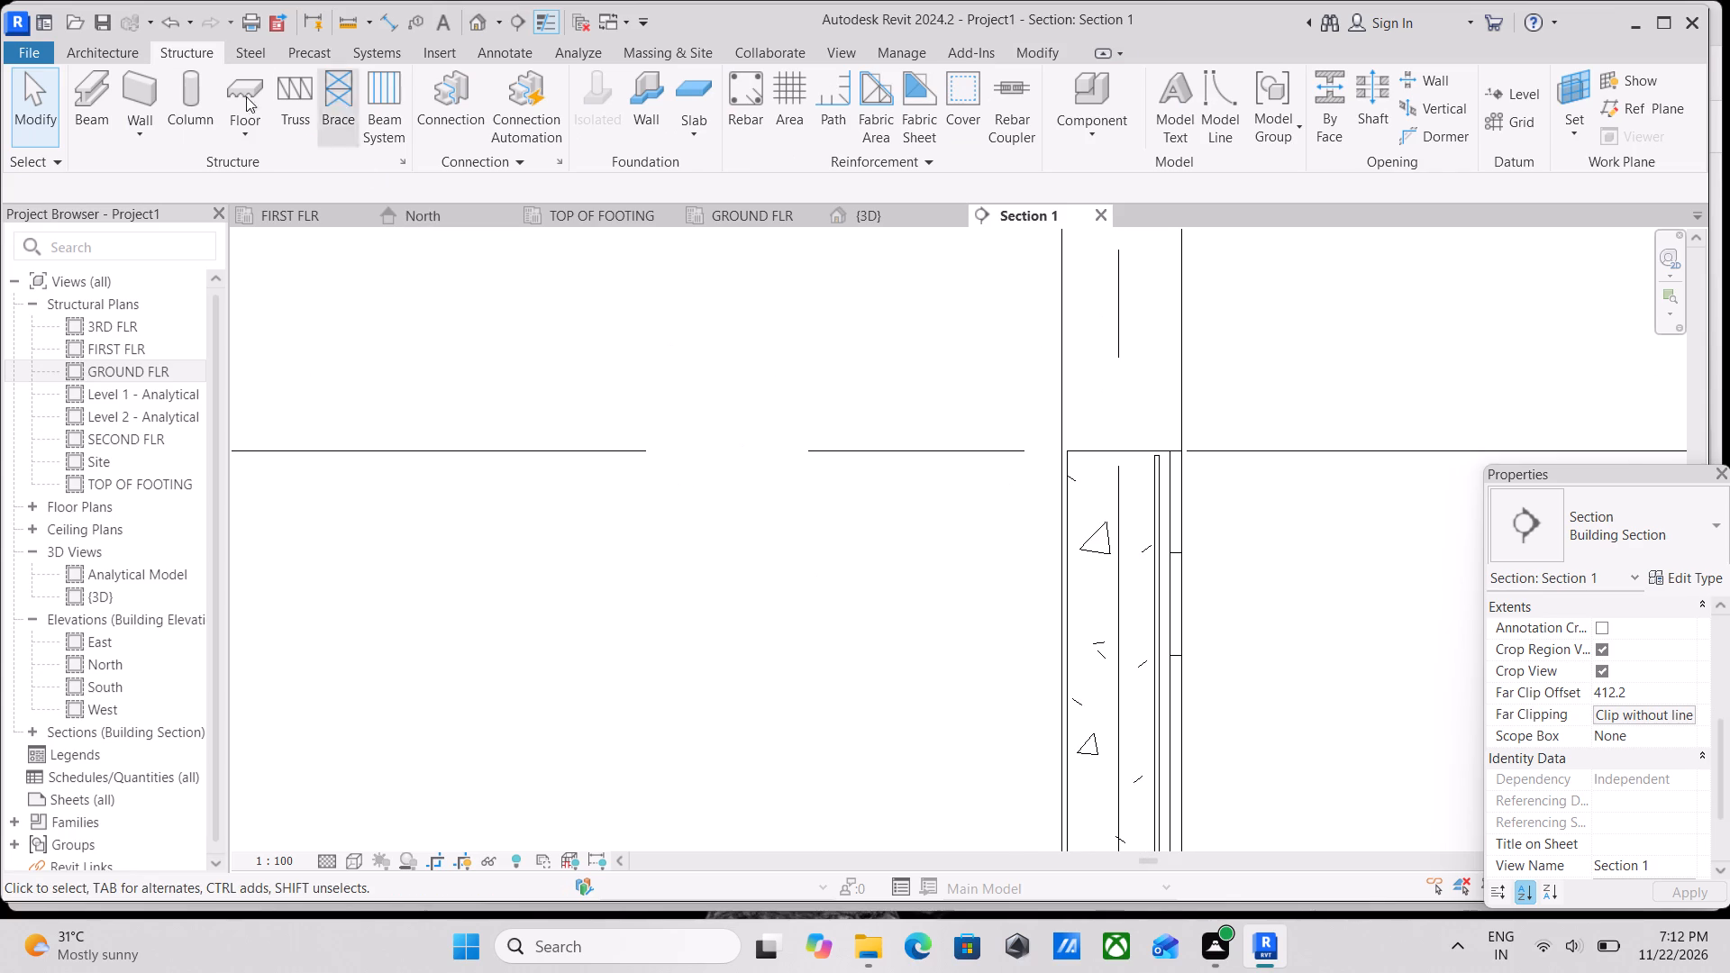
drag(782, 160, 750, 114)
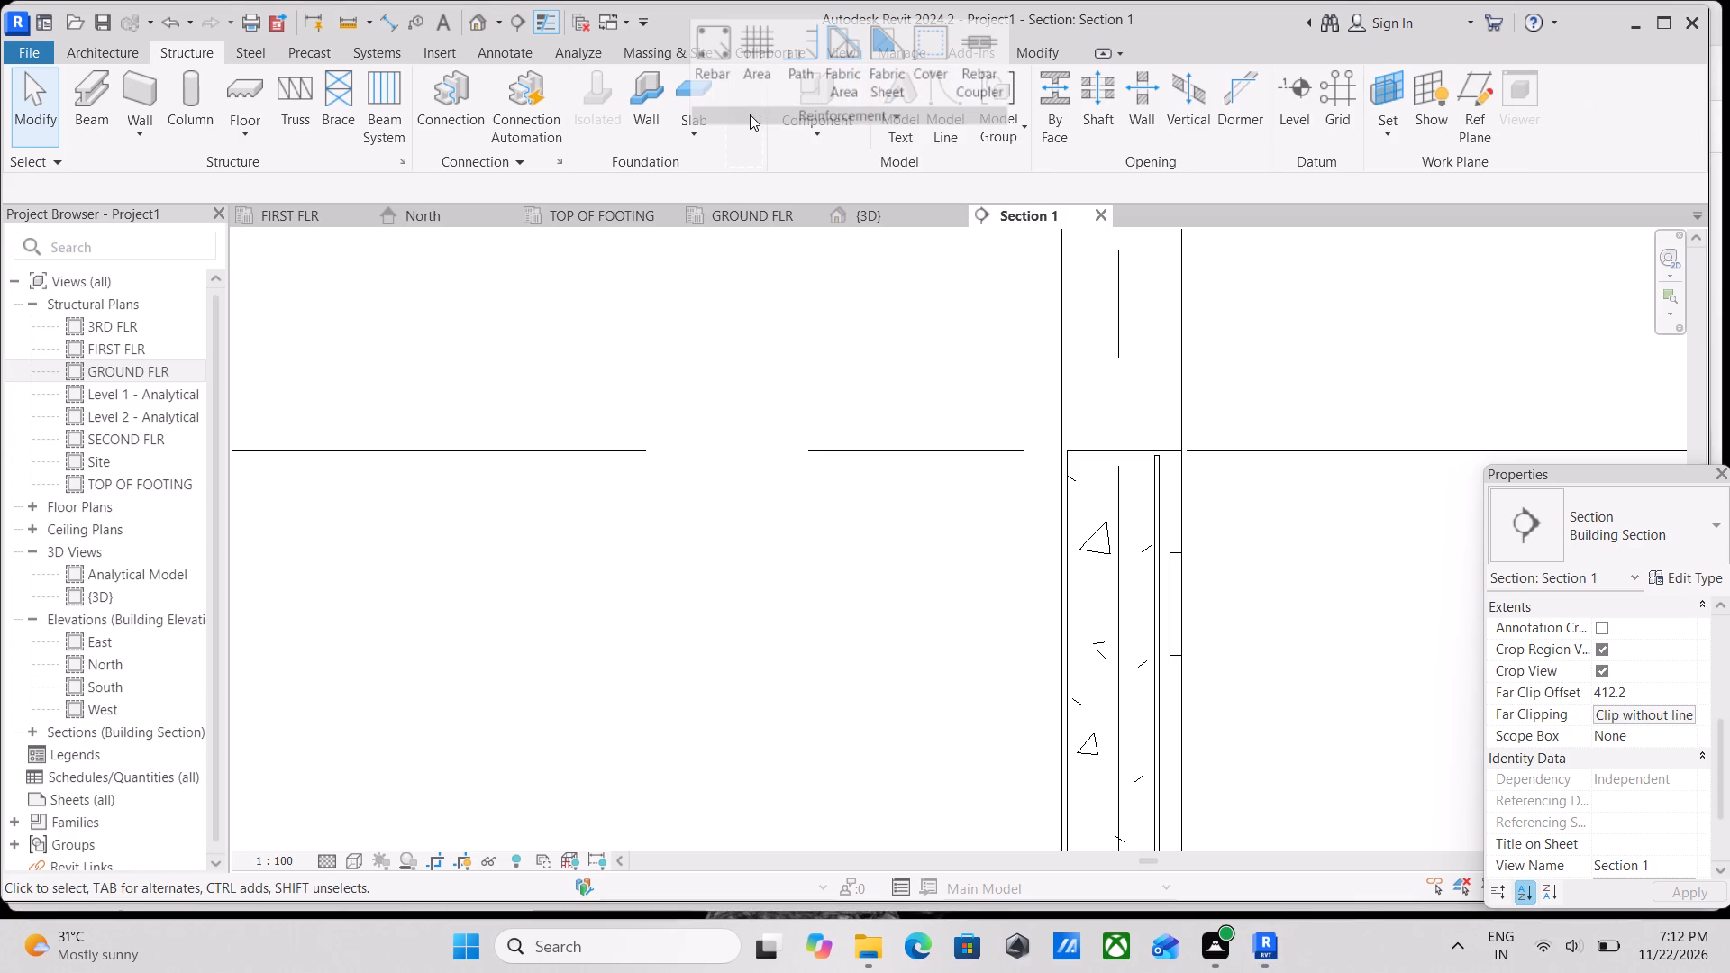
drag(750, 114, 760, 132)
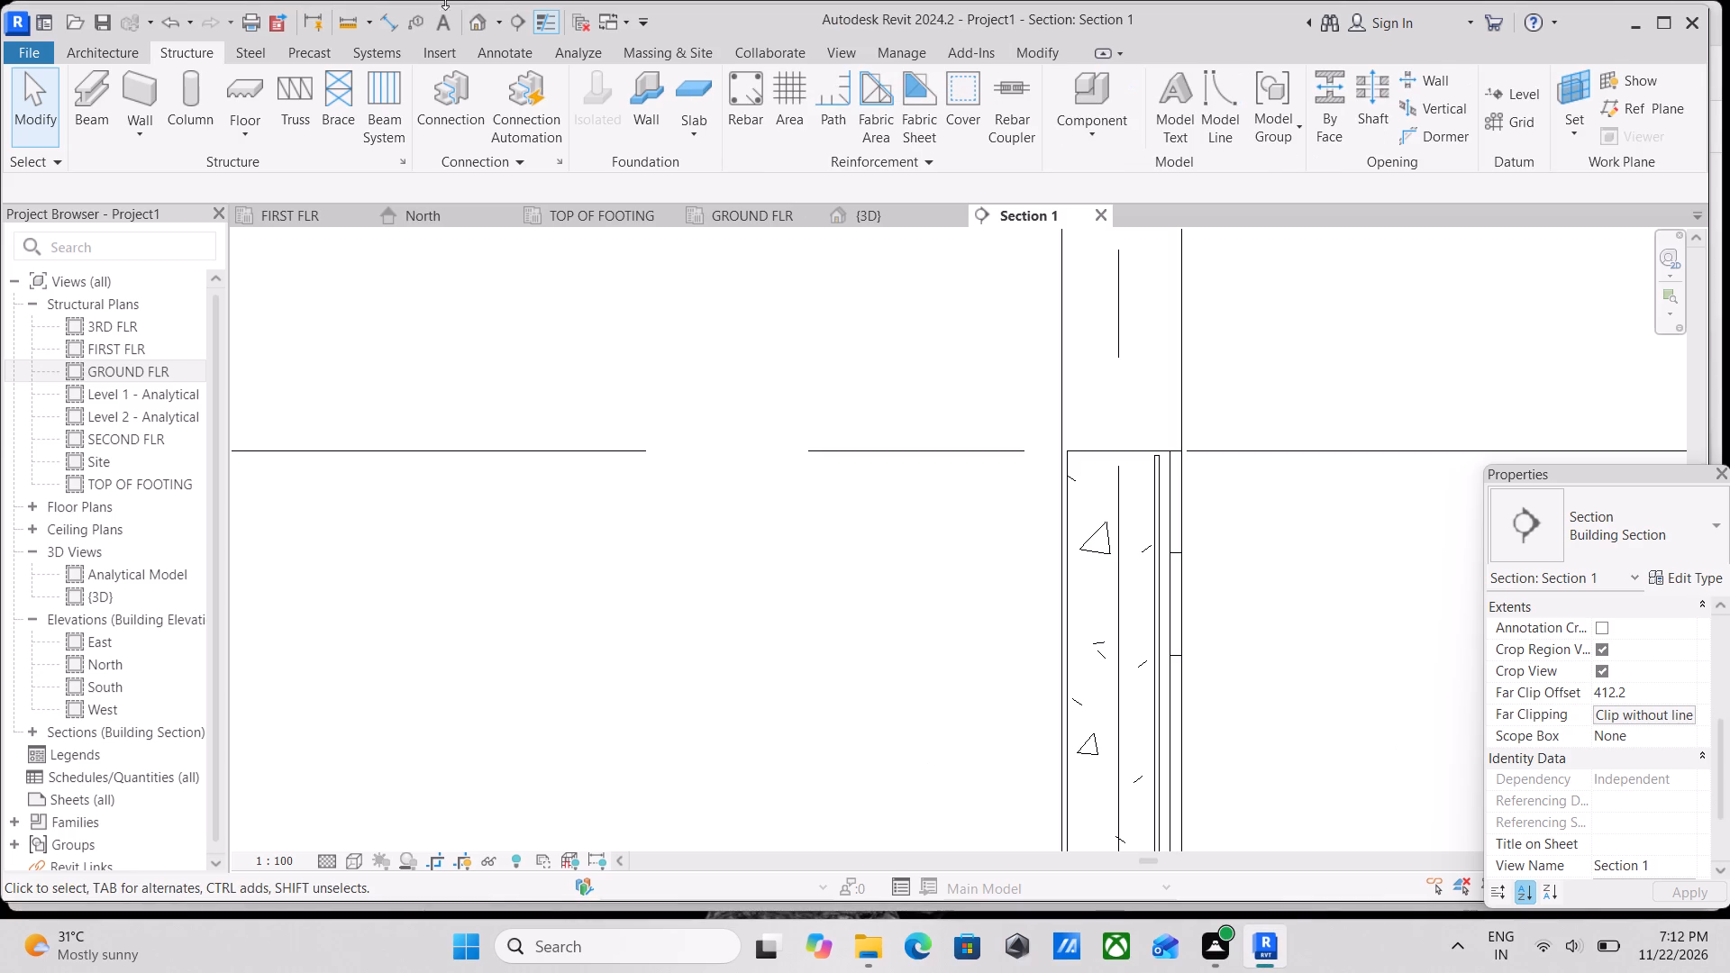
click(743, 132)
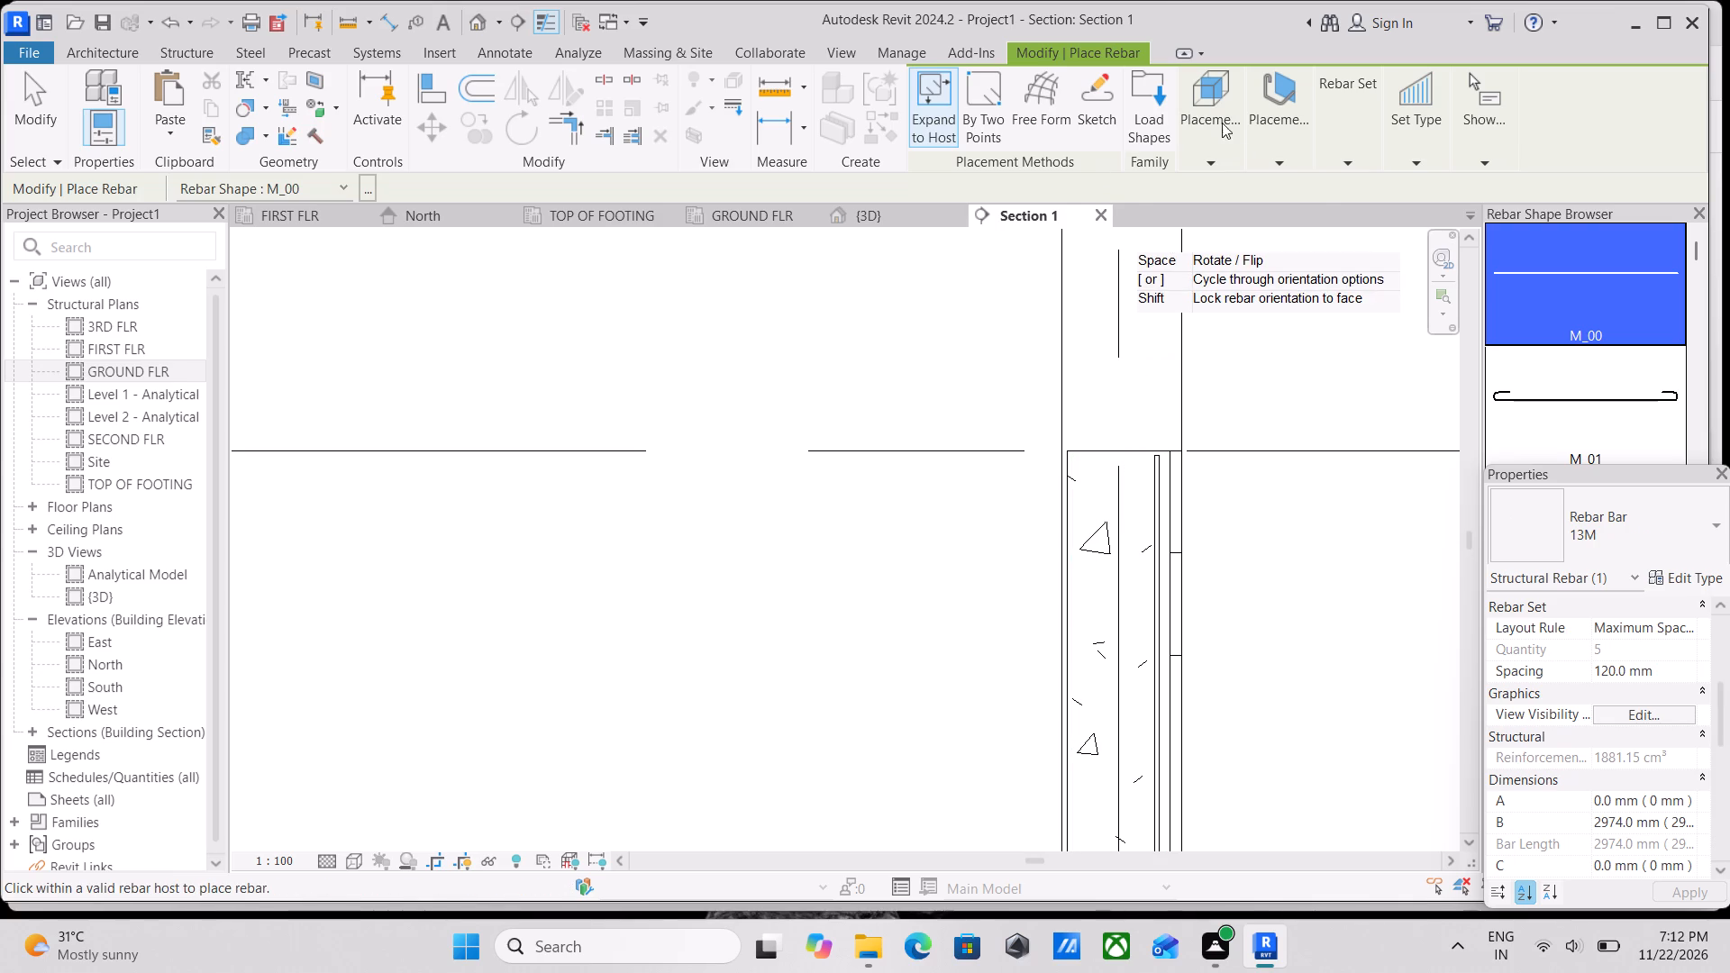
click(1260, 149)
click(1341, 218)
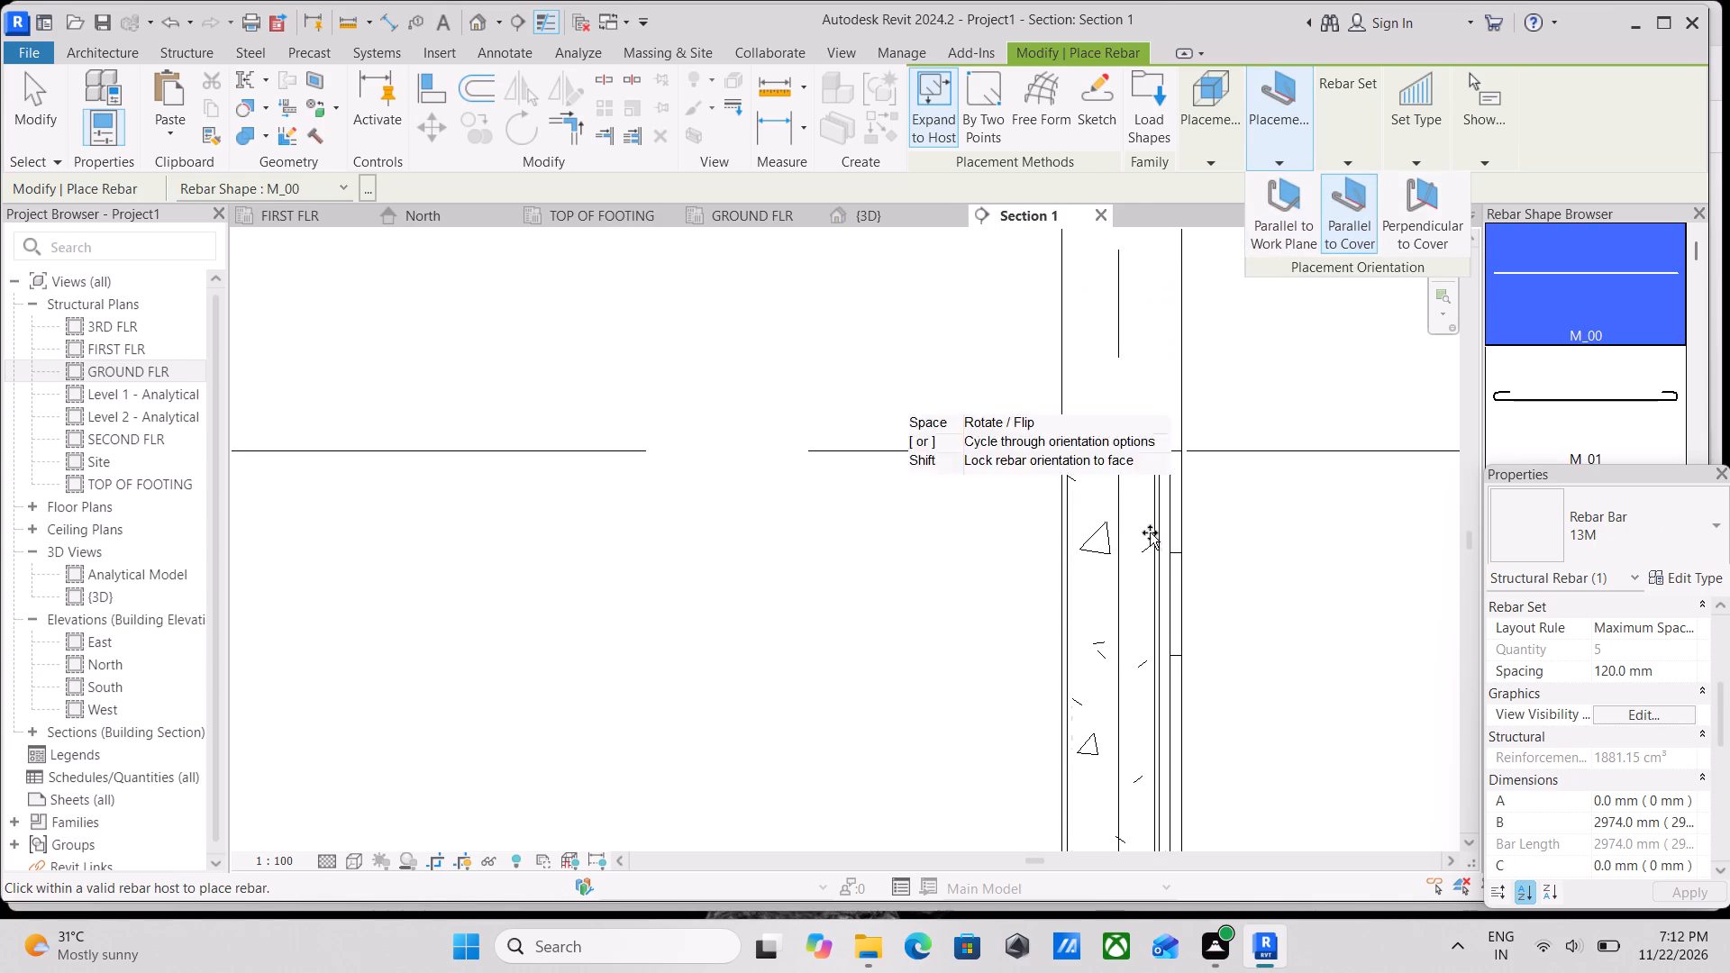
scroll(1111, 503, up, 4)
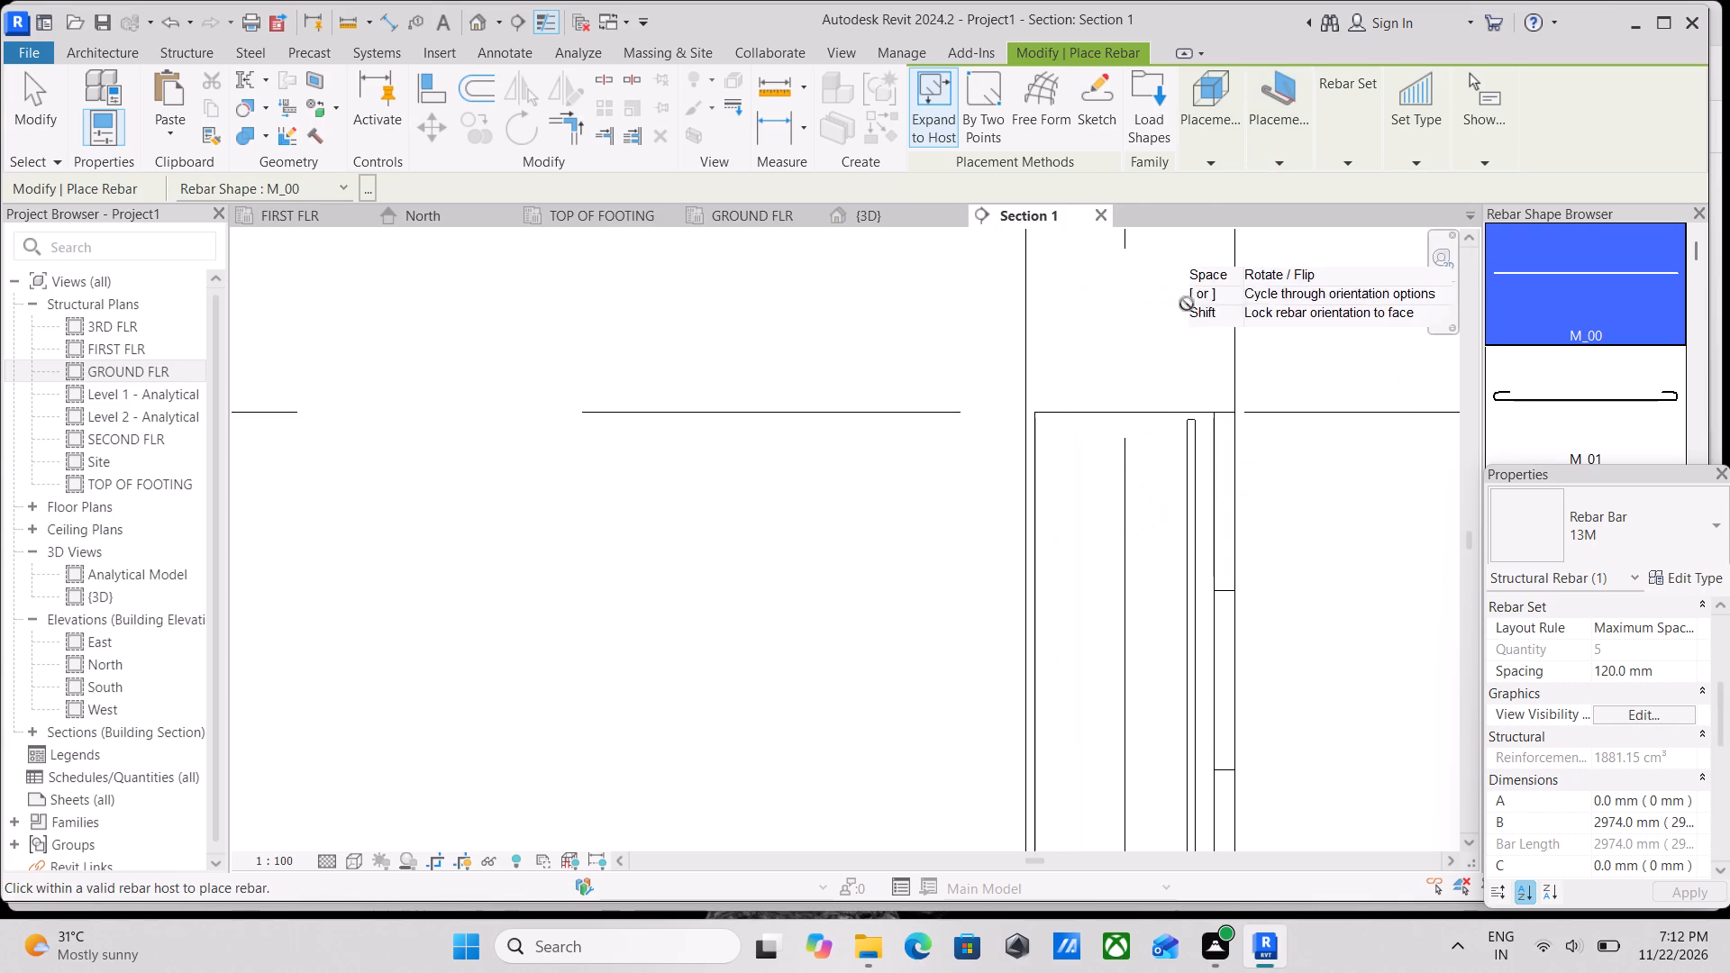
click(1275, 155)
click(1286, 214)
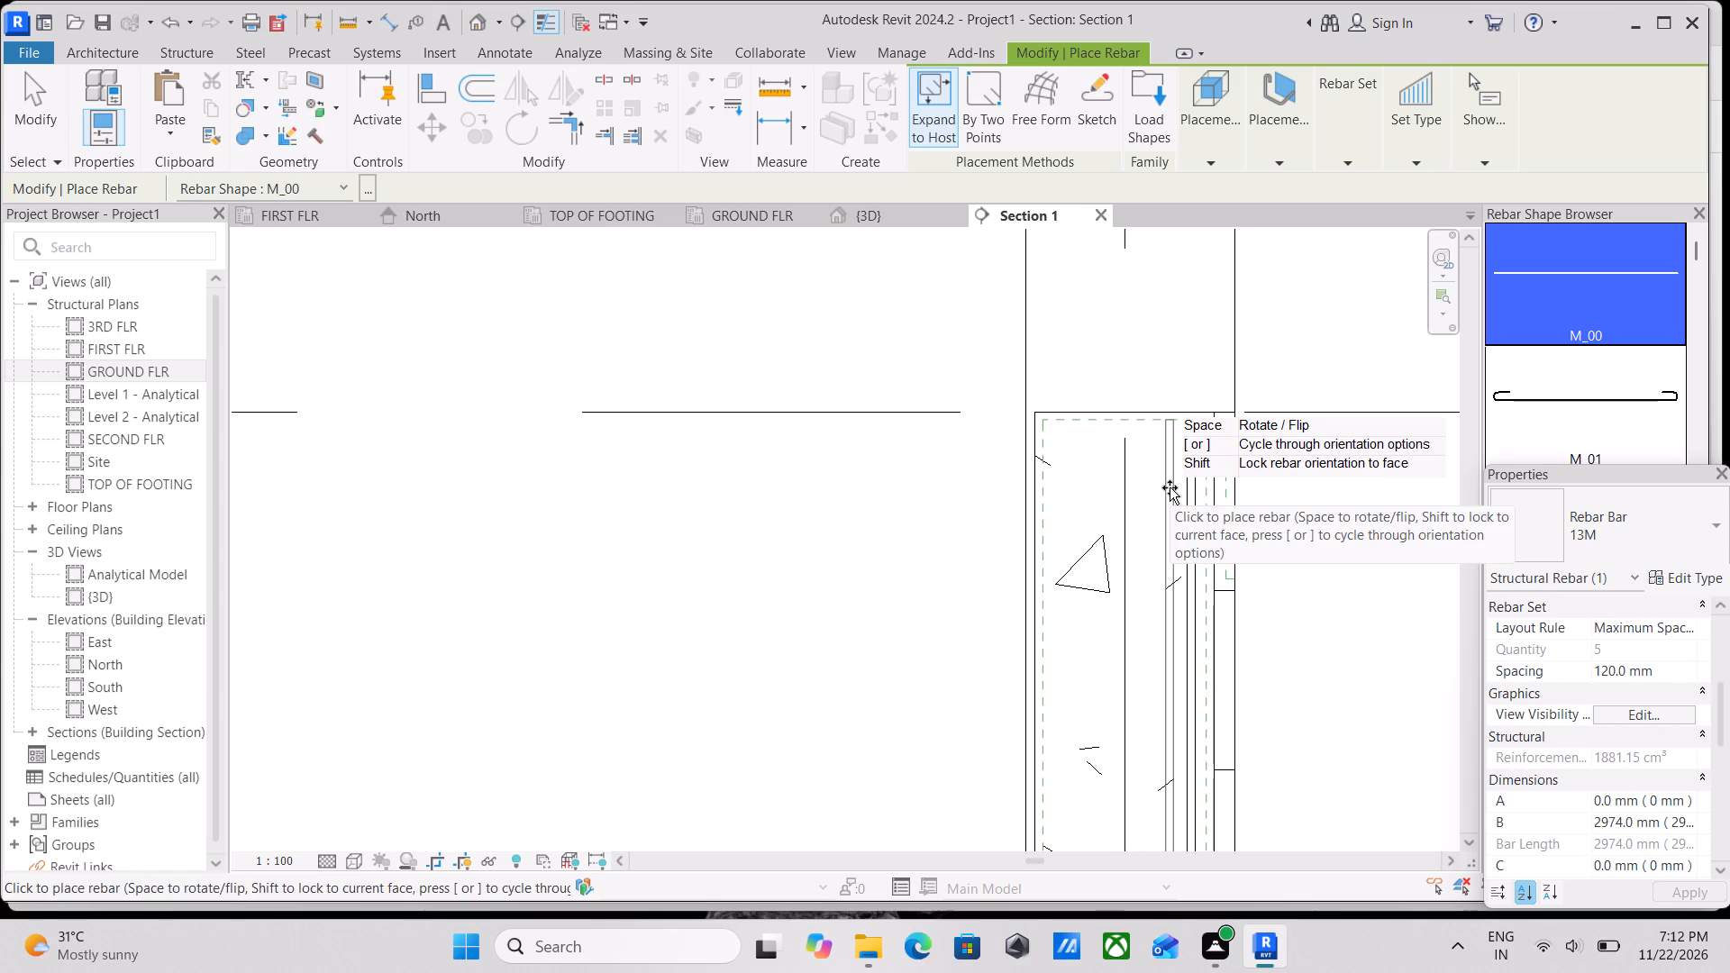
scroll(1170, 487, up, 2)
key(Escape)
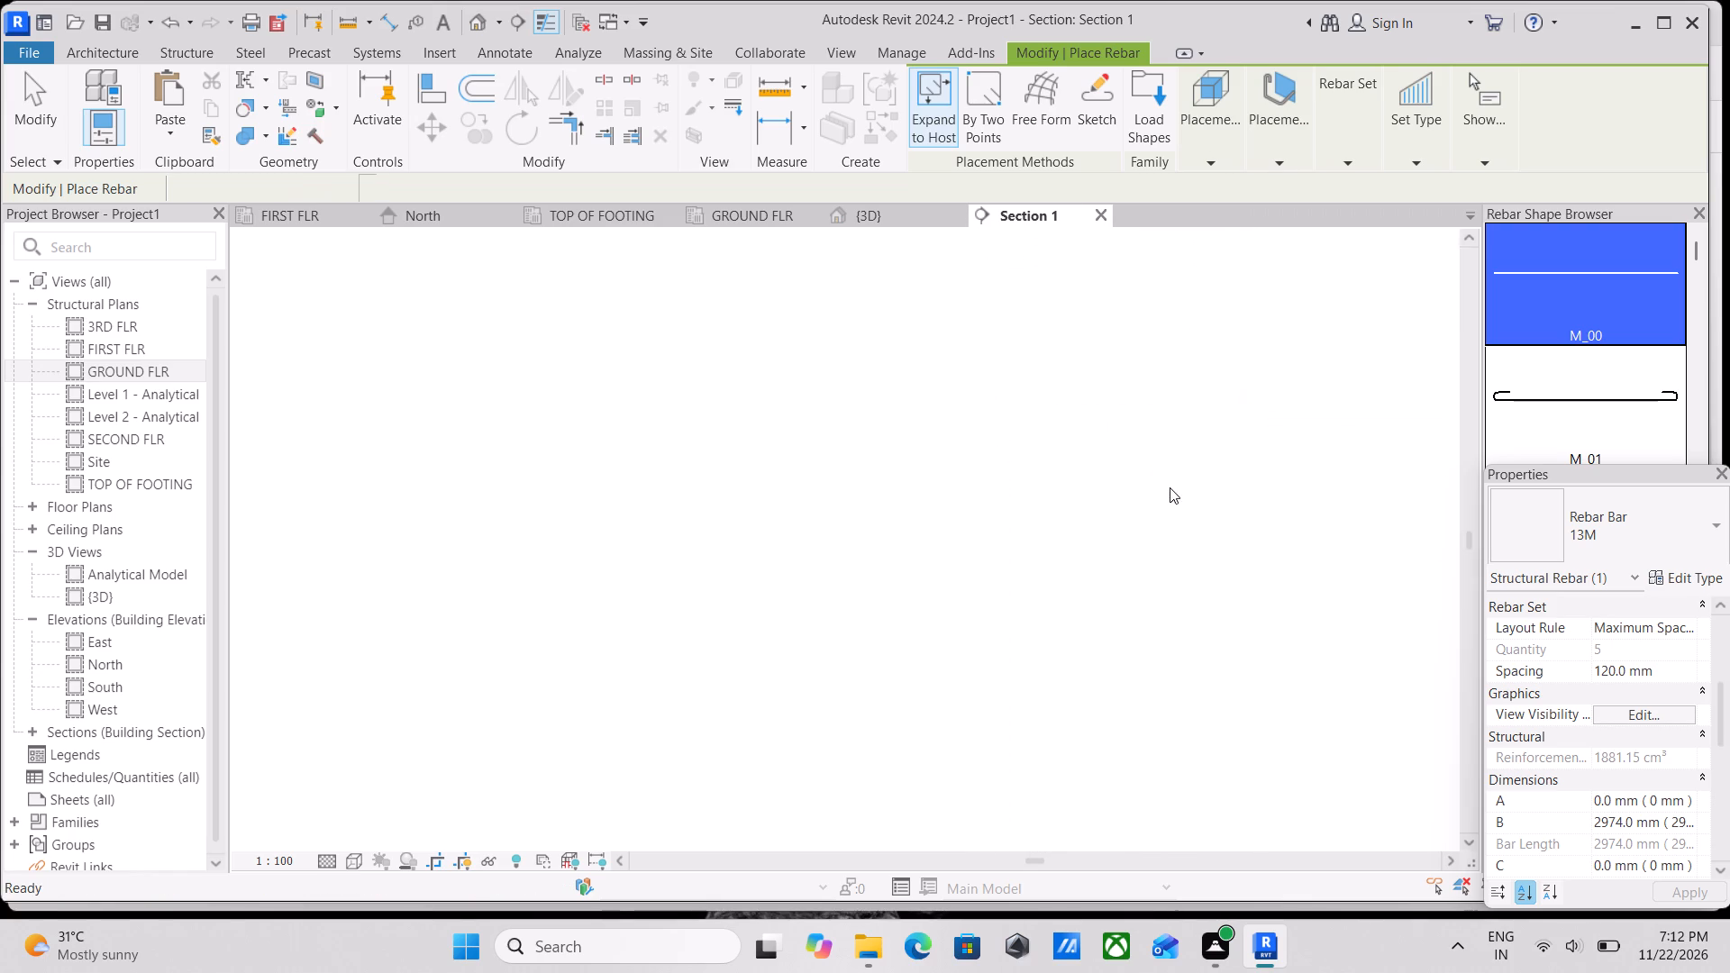
Place a rebar set of M_T1 closed ties, oriented perpendicular to cover, in the column below FIRST FLR.
click(742, 98)
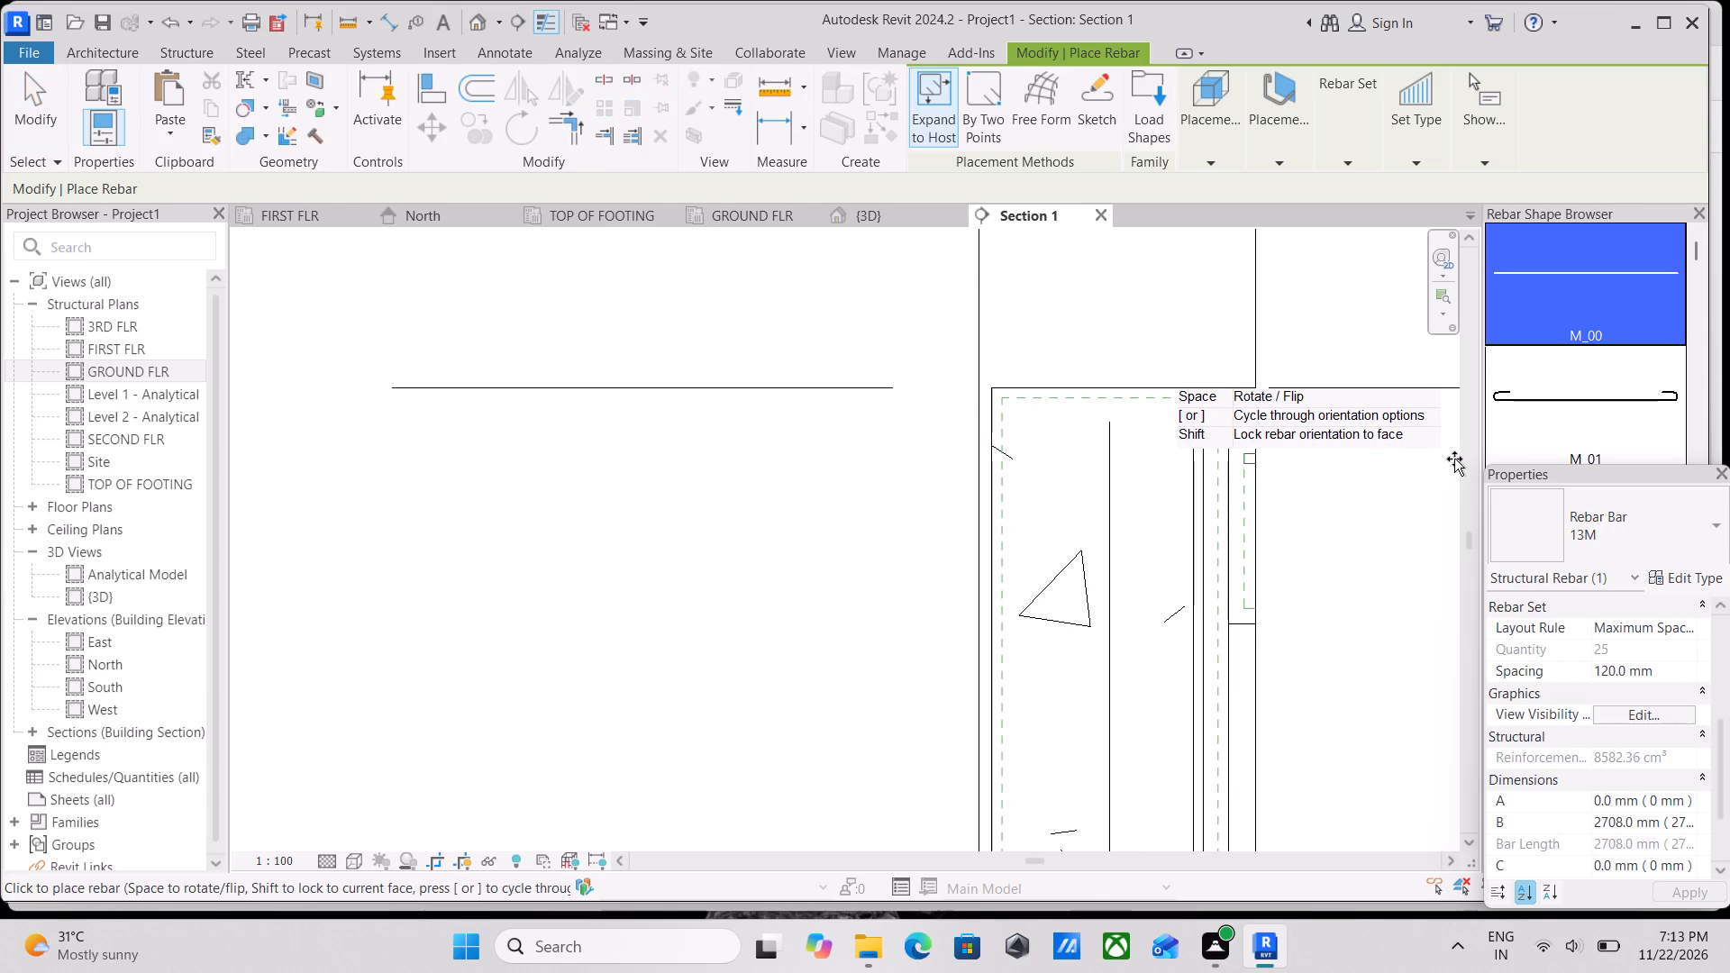
scroll(1557, 427, down, 15)
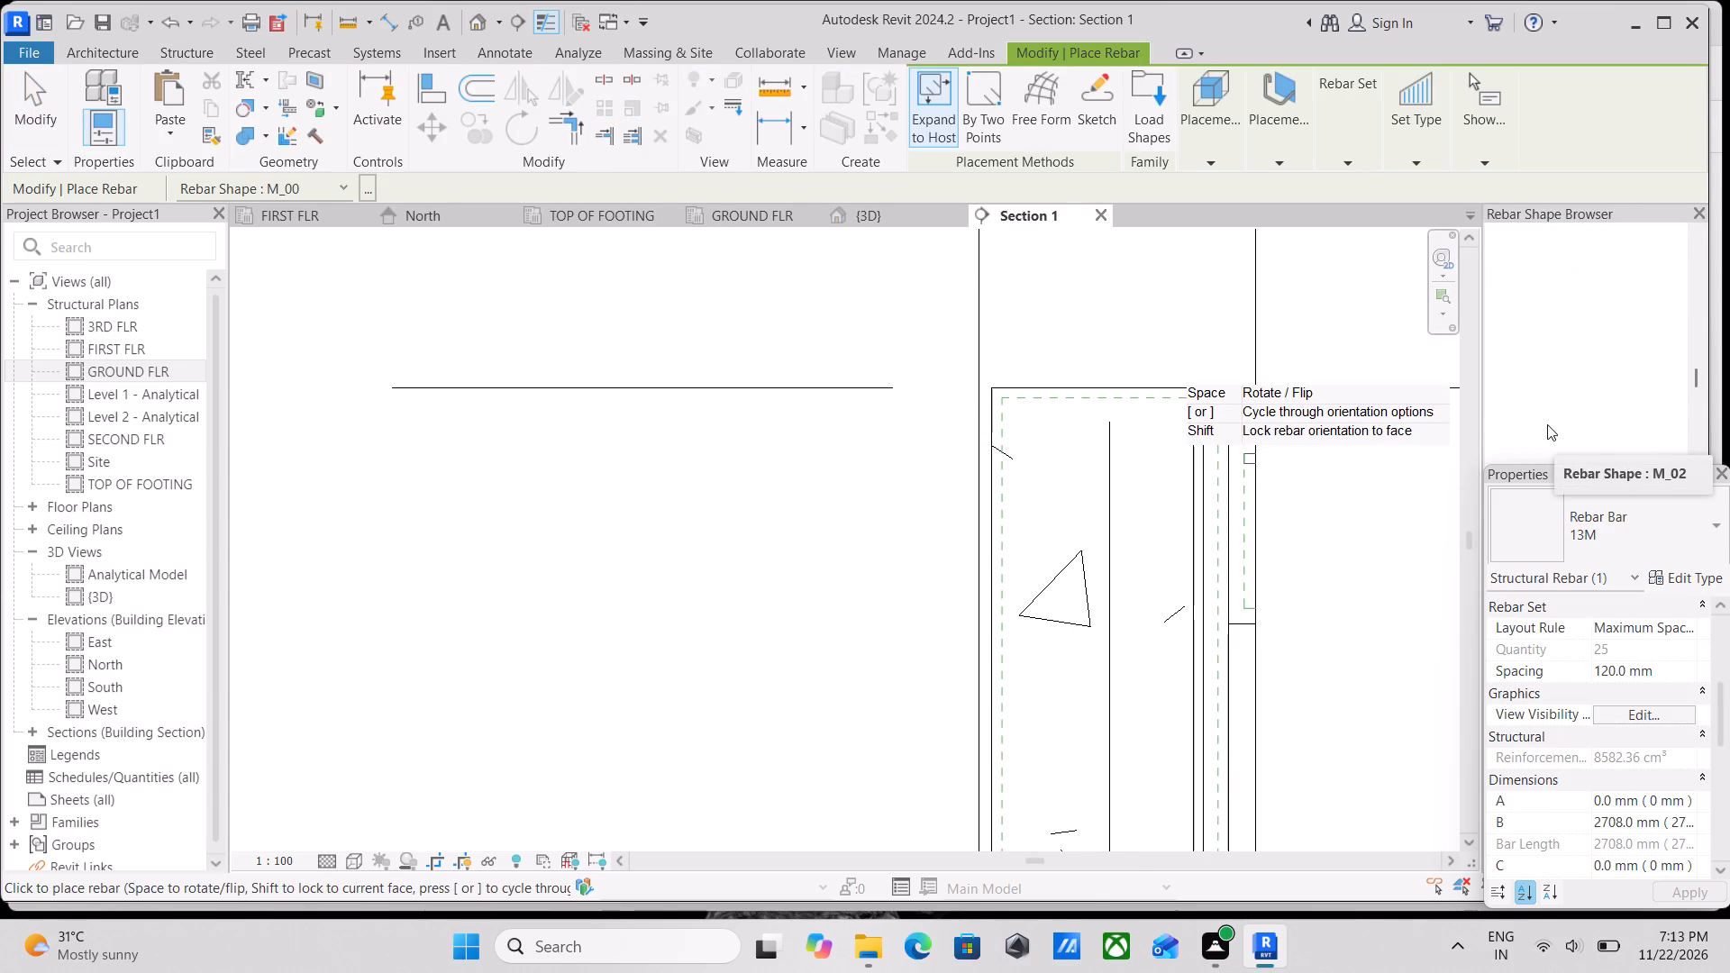
scroll(1547, 424, down, 17)
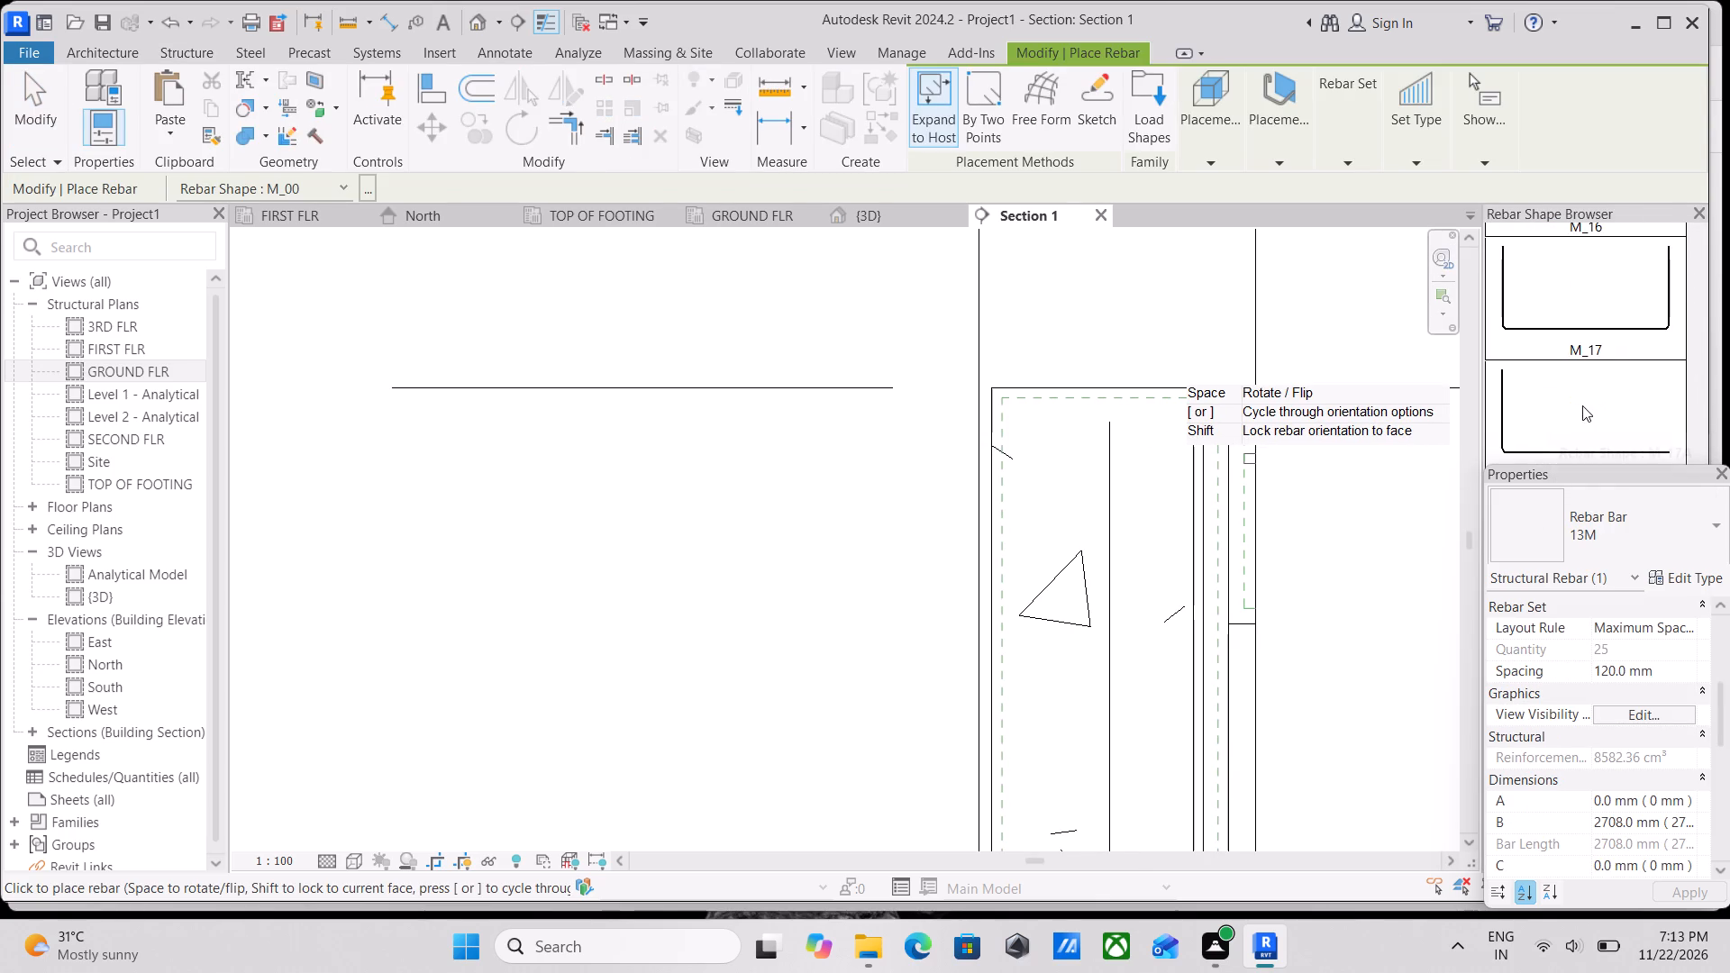
scroll(1582, 405, down, 20)
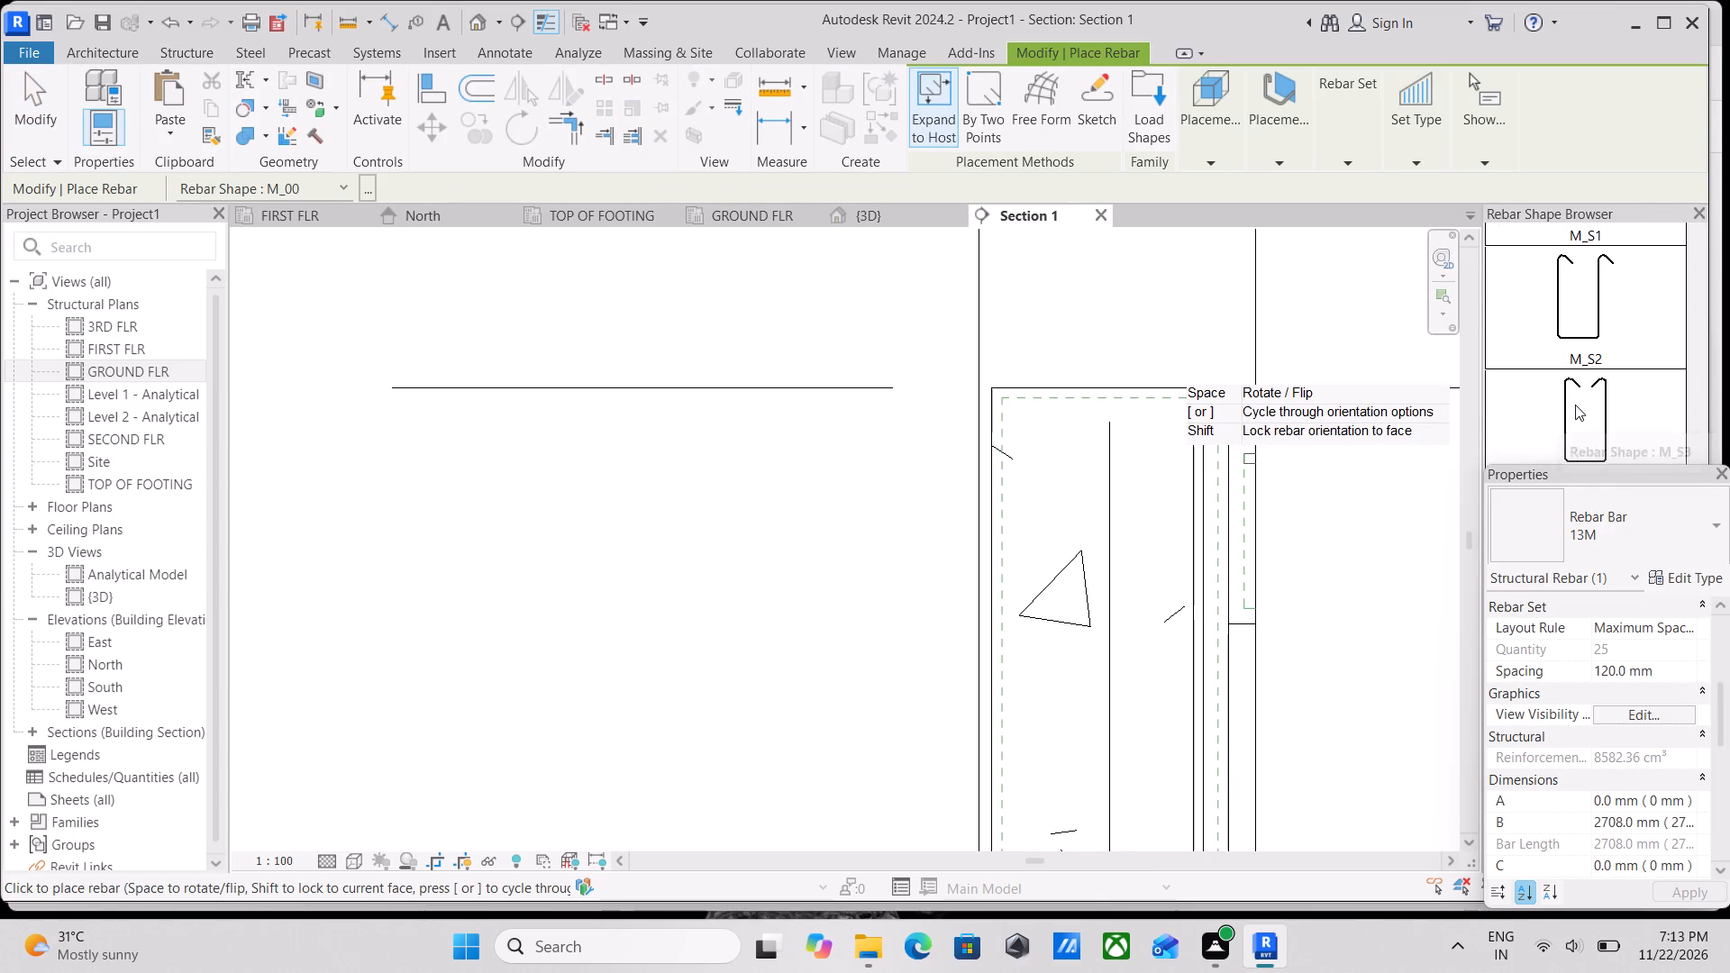
scroll(1575, 405, down, 13)
scroll(1575, 405, up, 1)
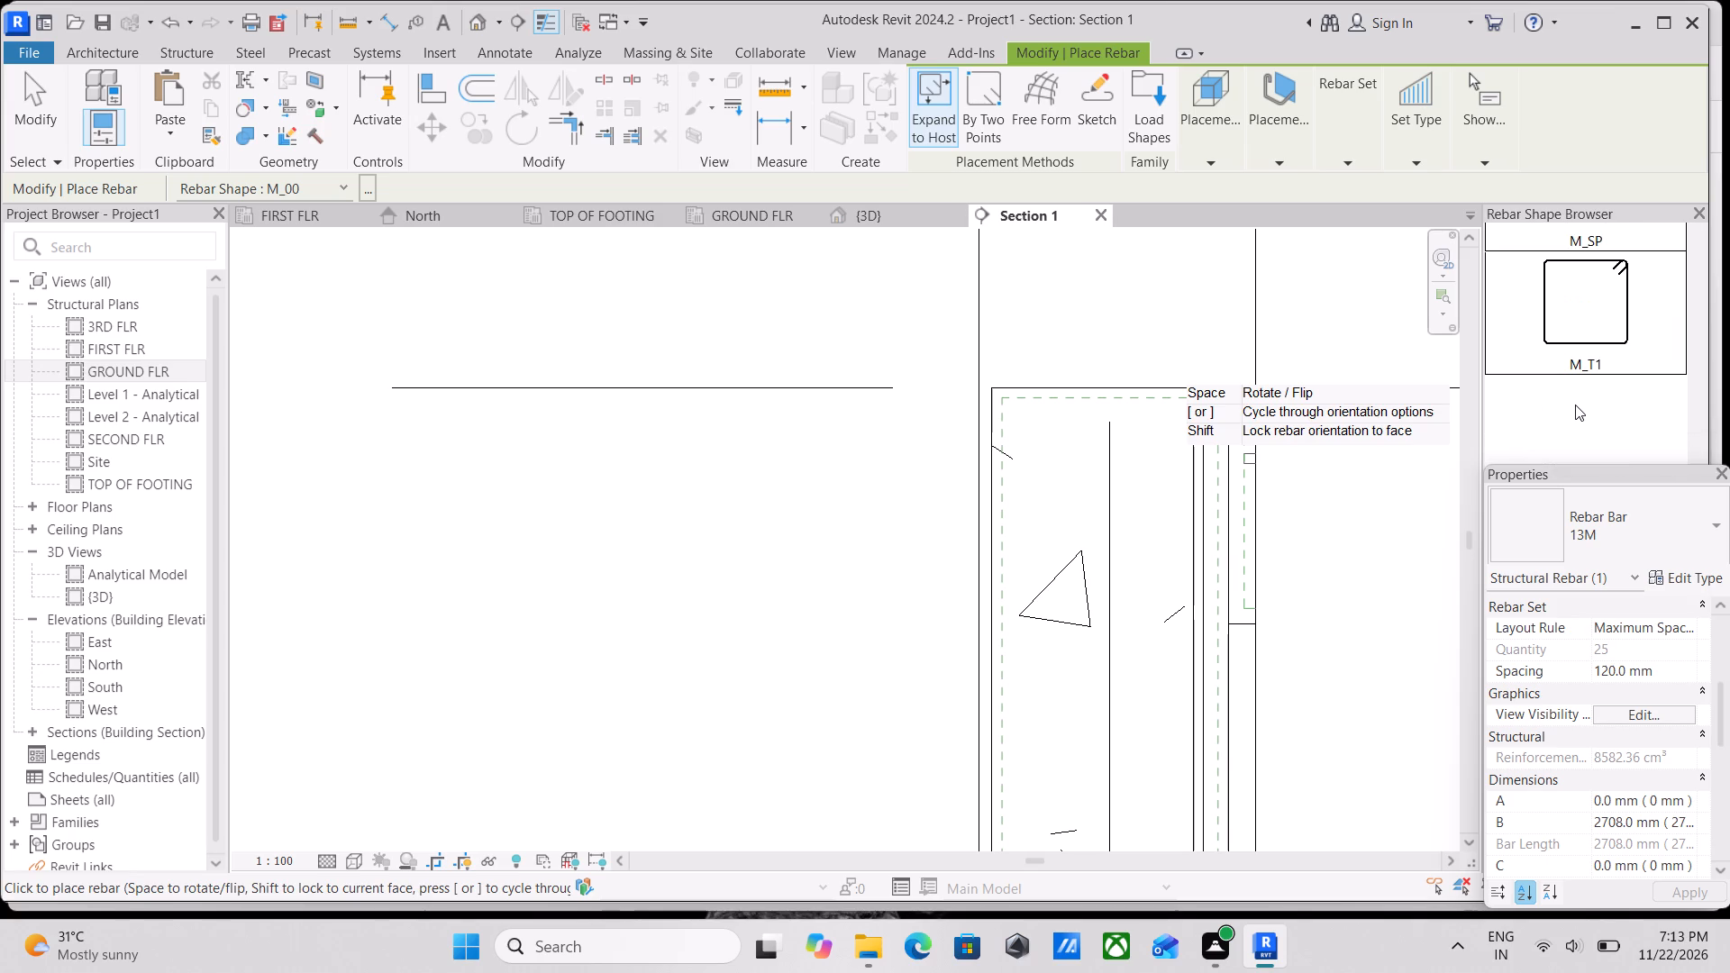
click(1593, 323)
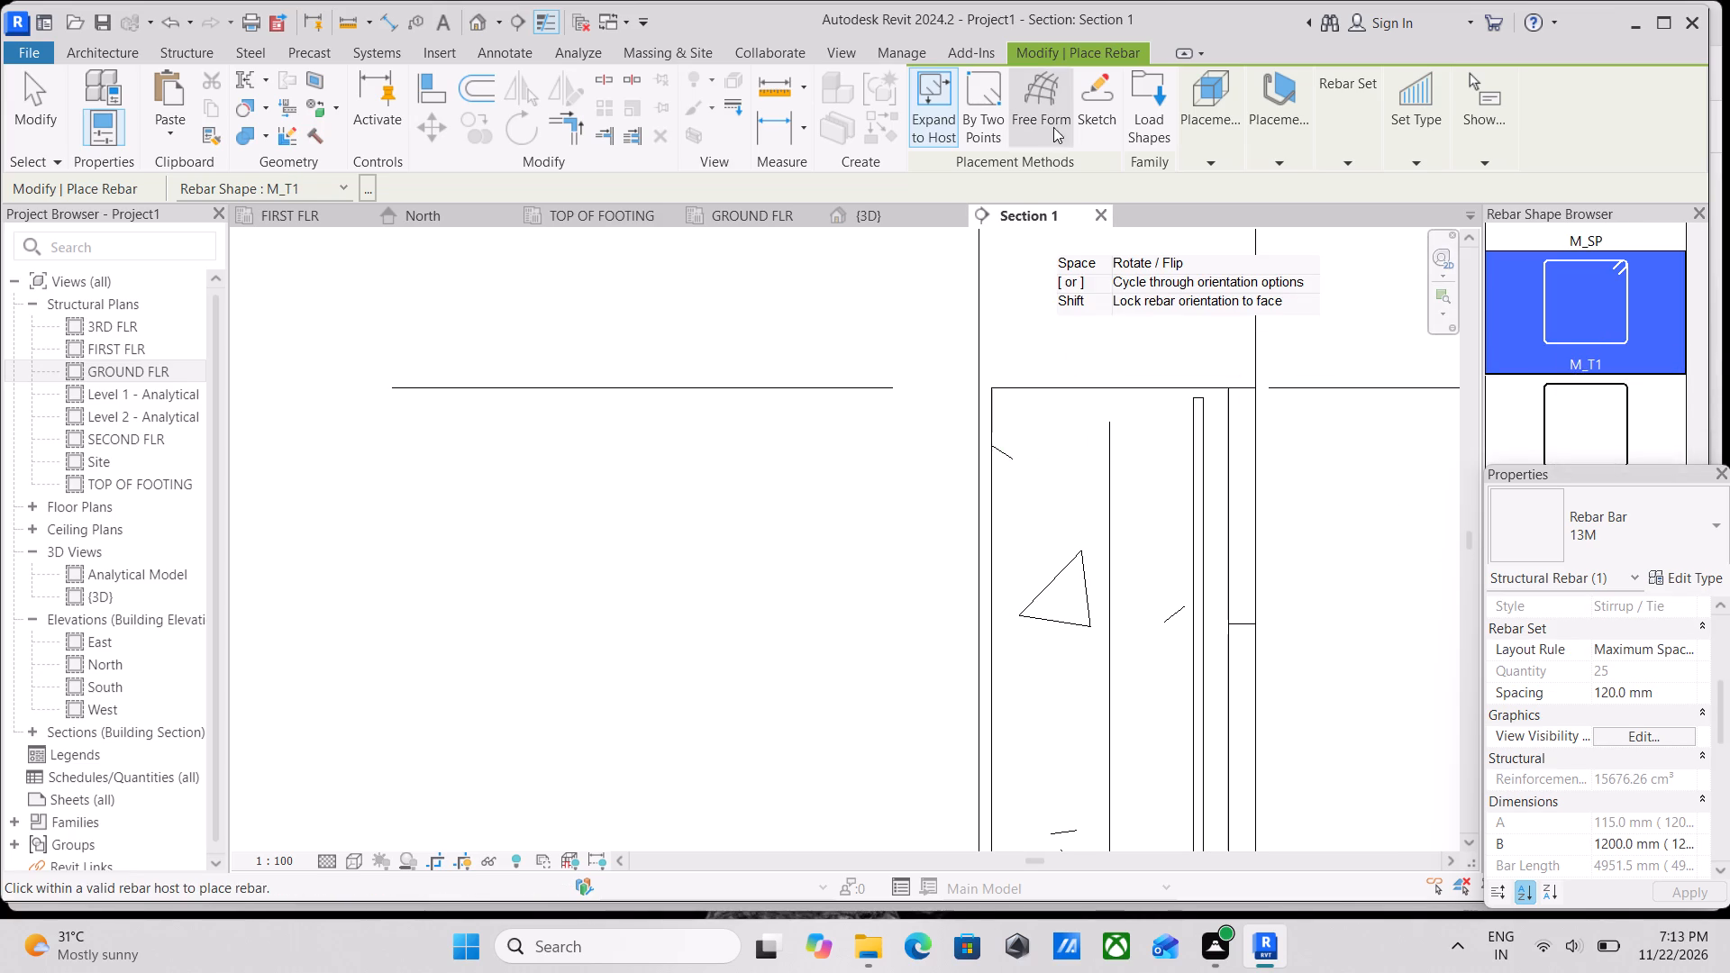
click(1292, 152)
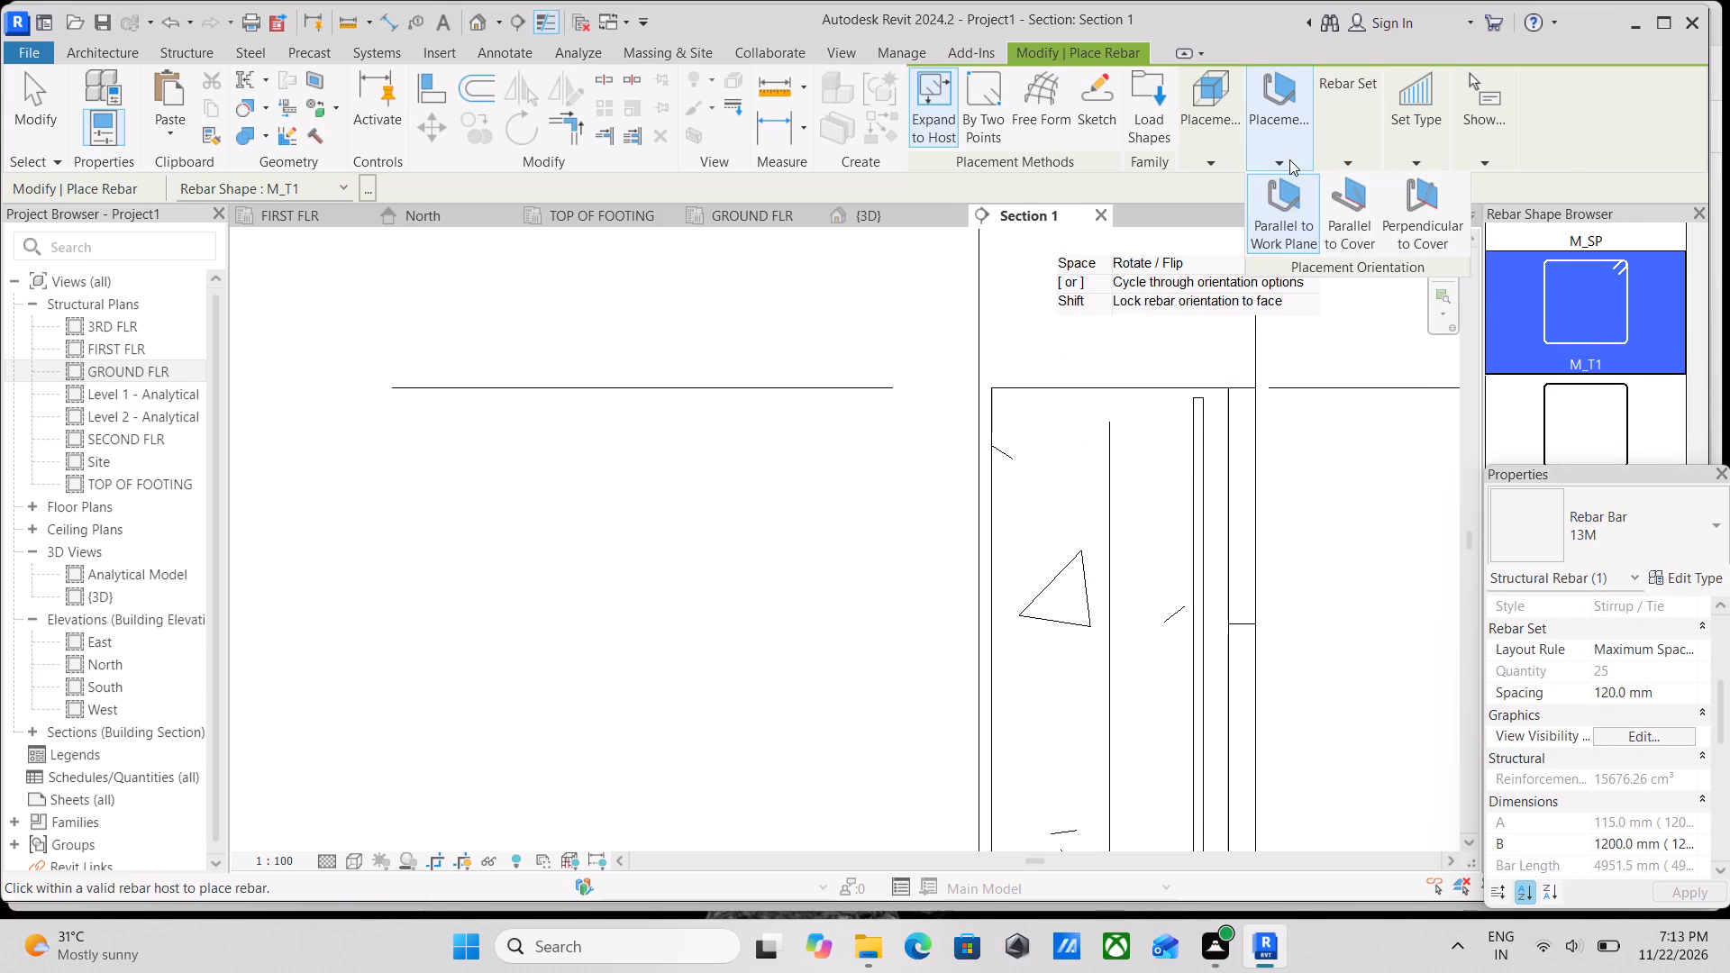
click(1415, 219)
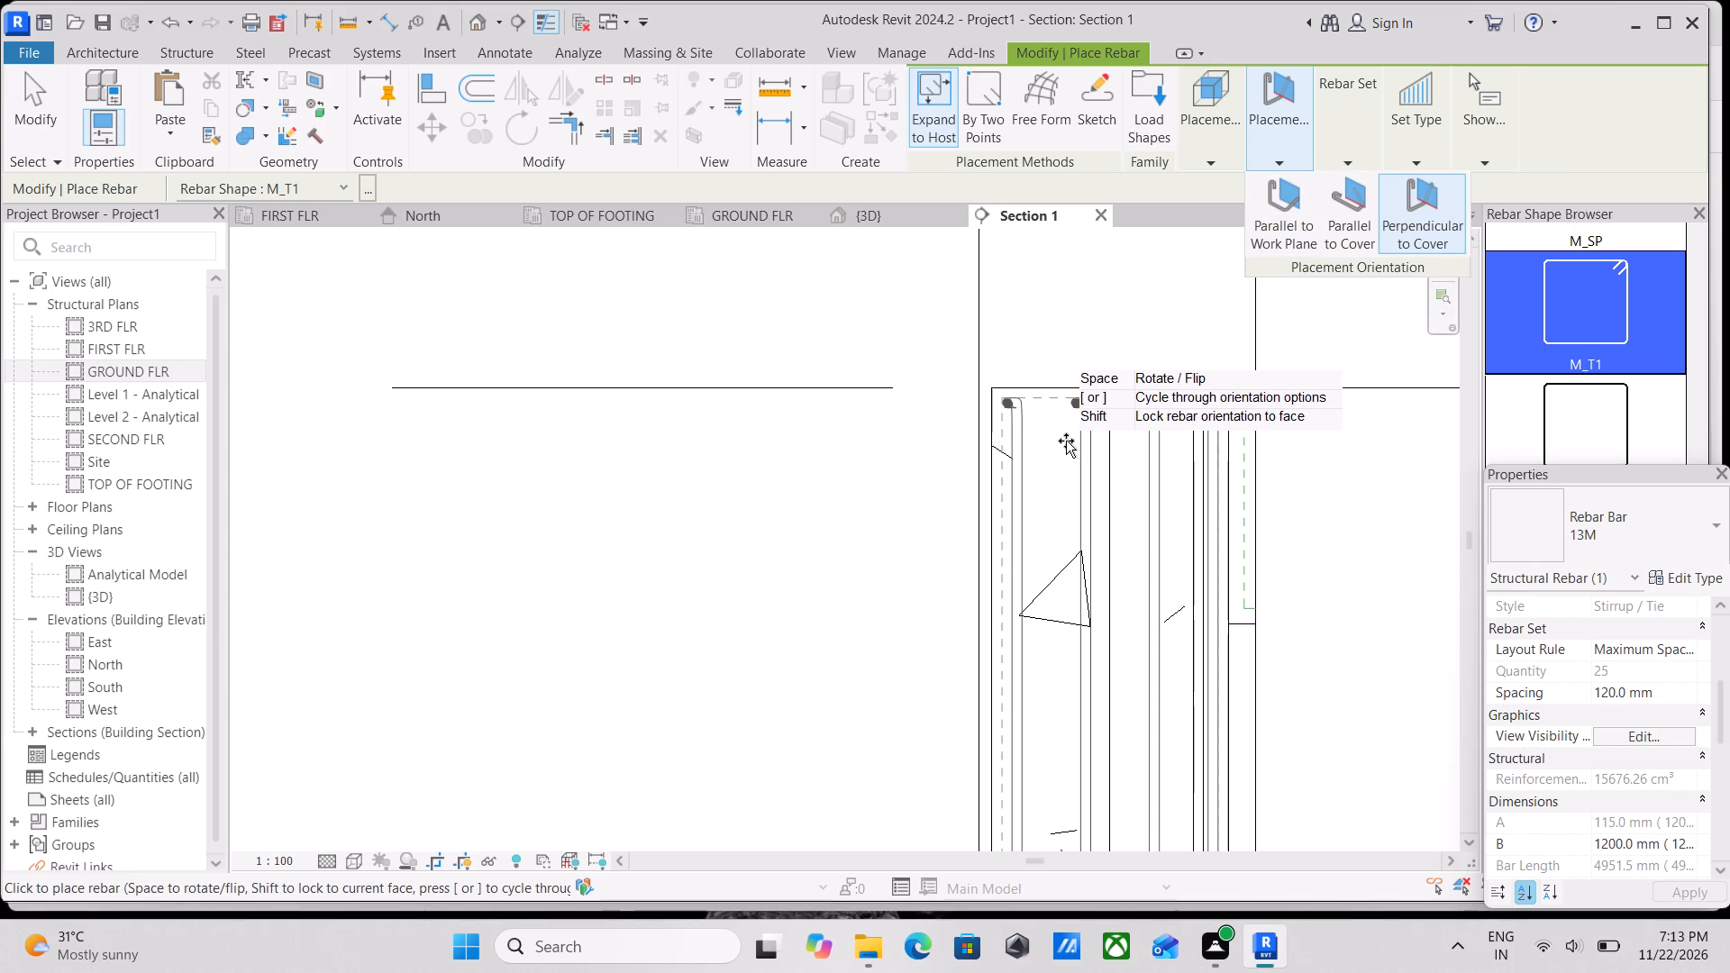
click(1290, 154)
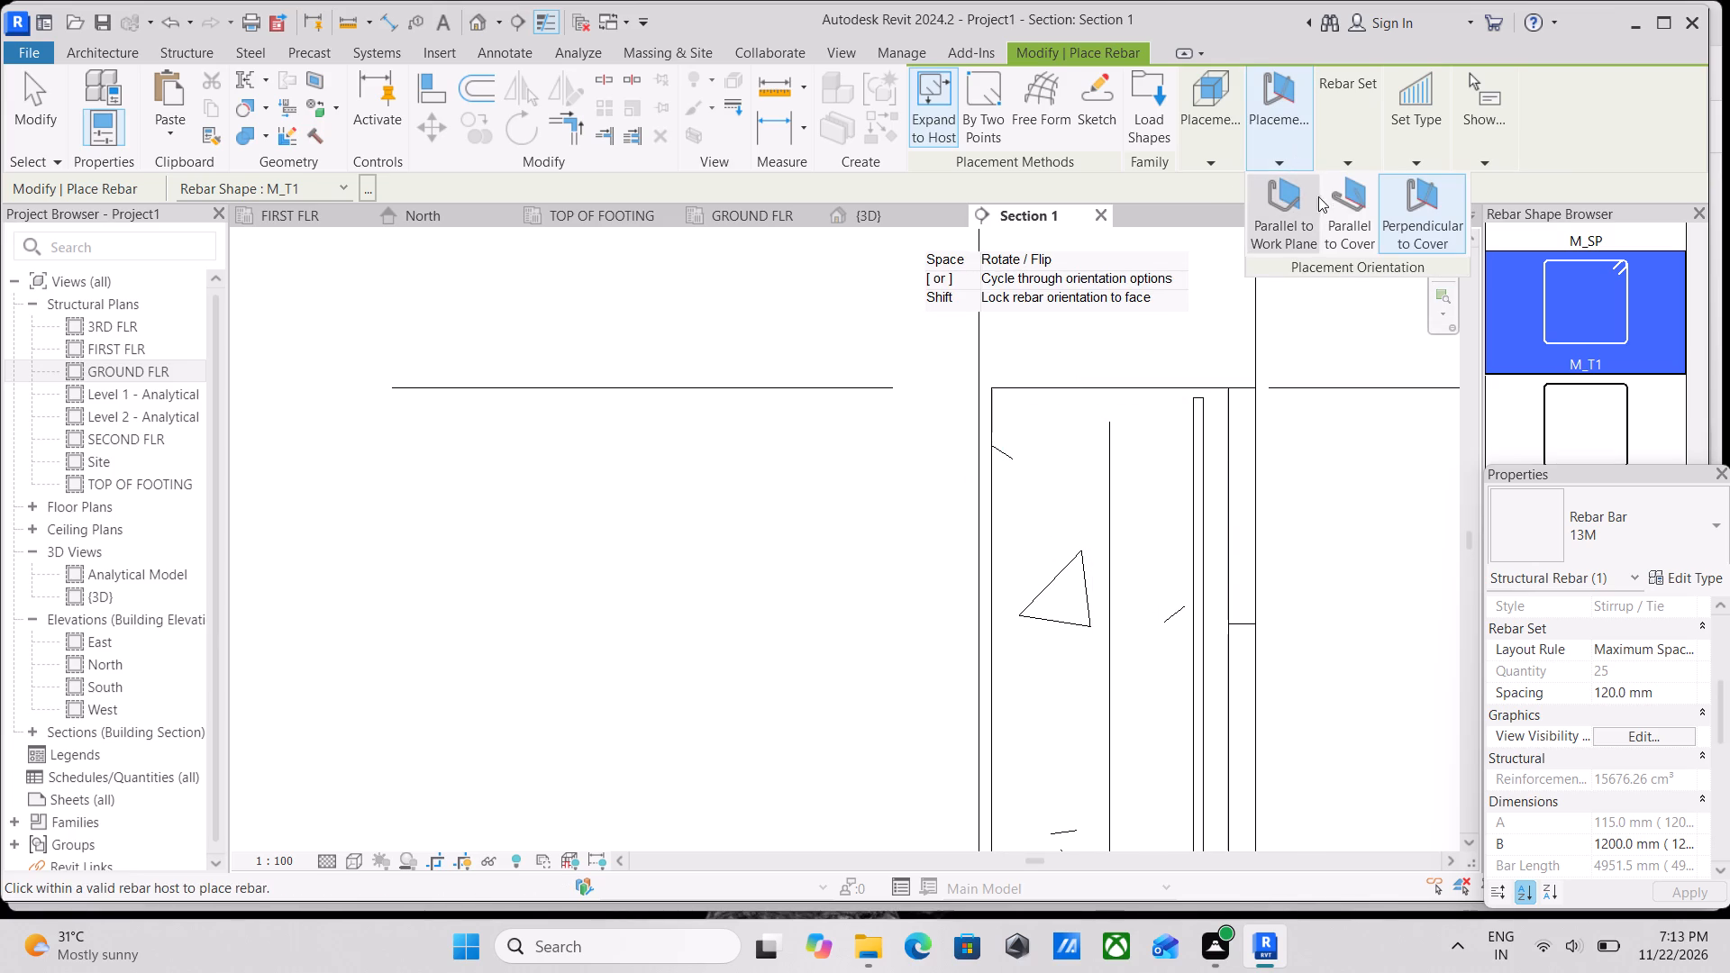
click(1279, 220)
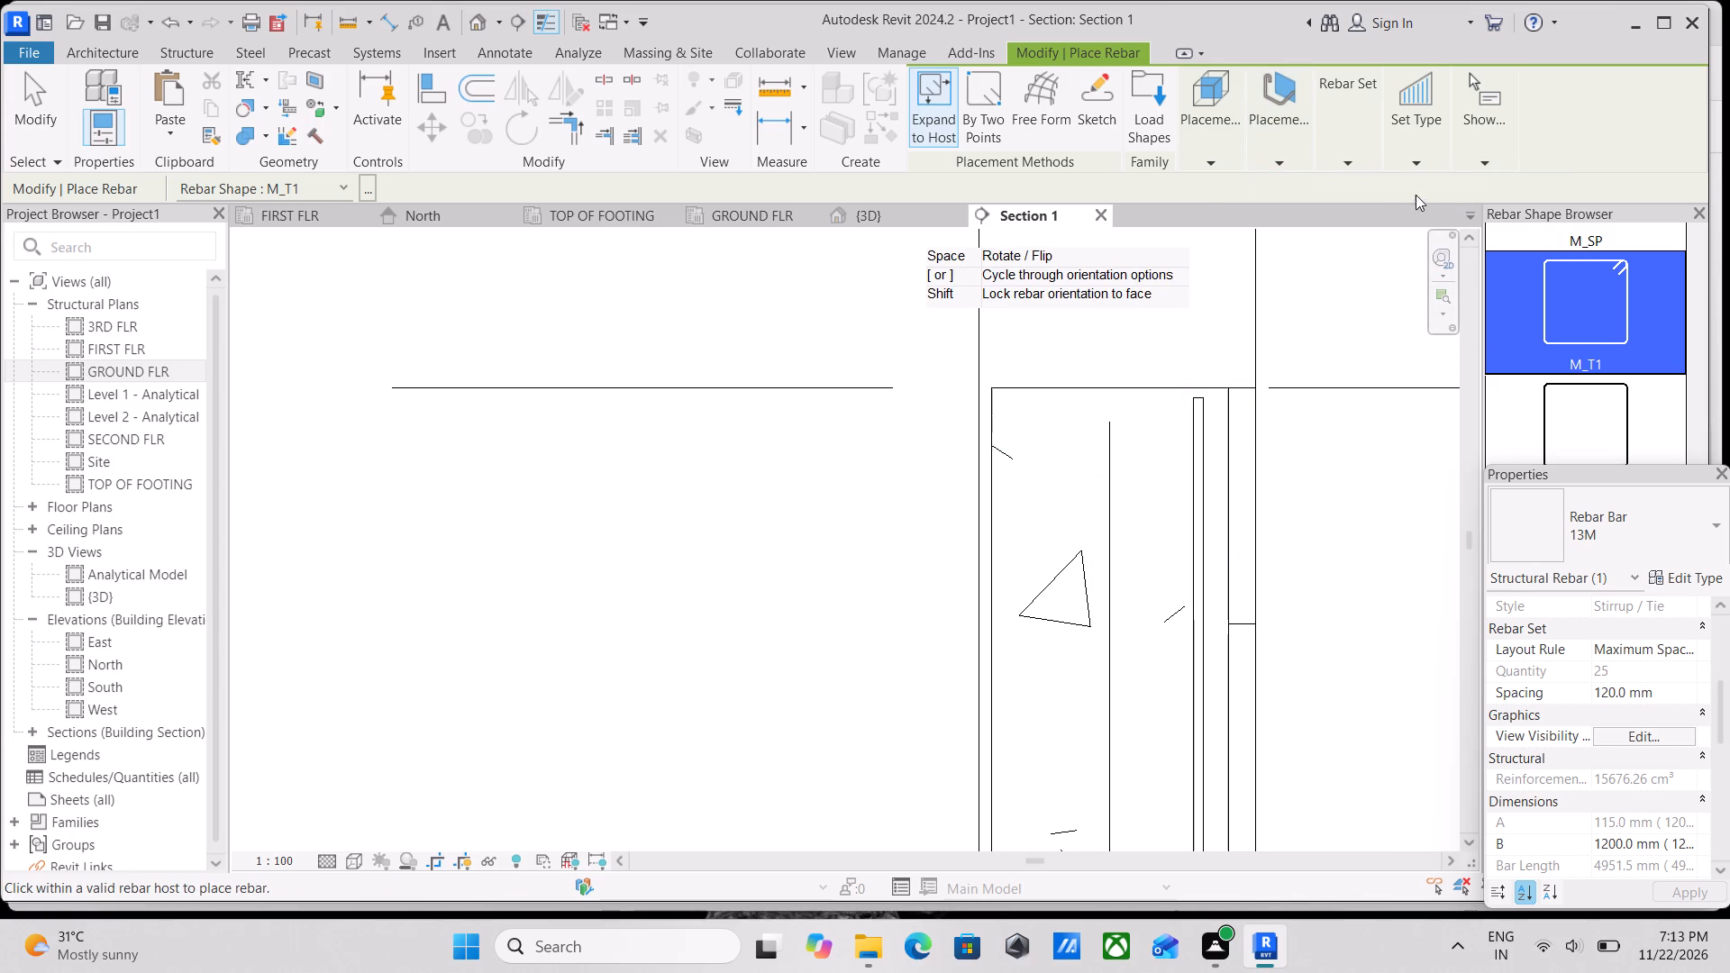
click(1293, 161)
click(1452, 227)
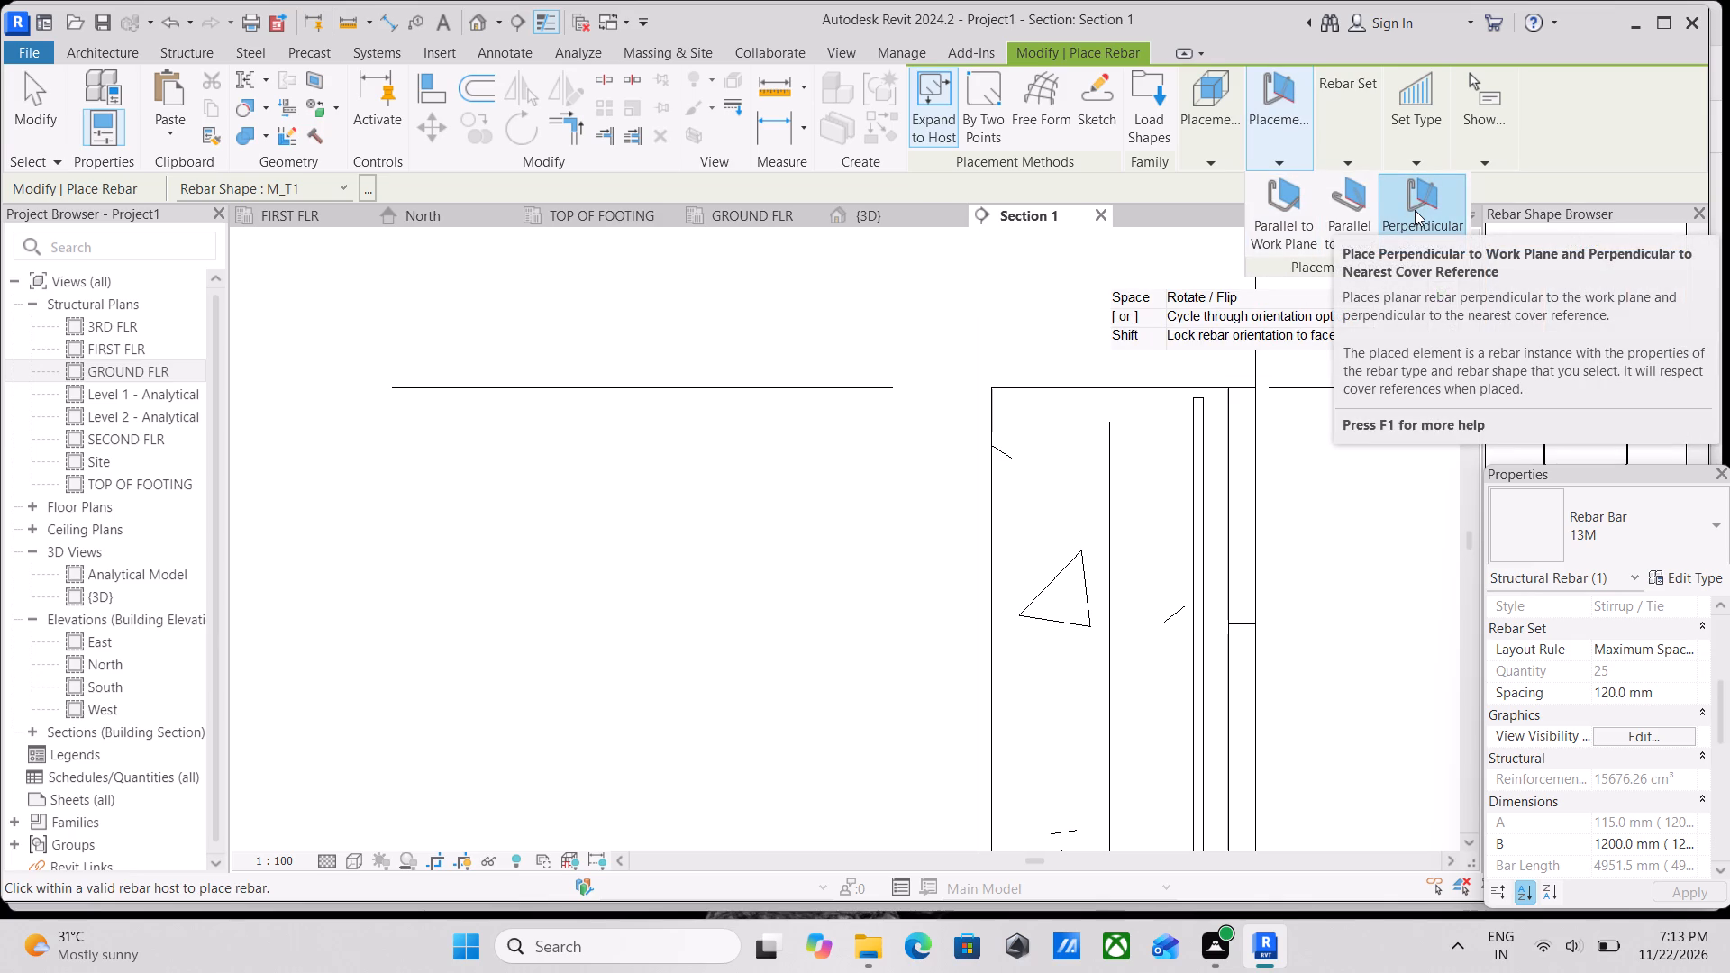
click(1415, 210)
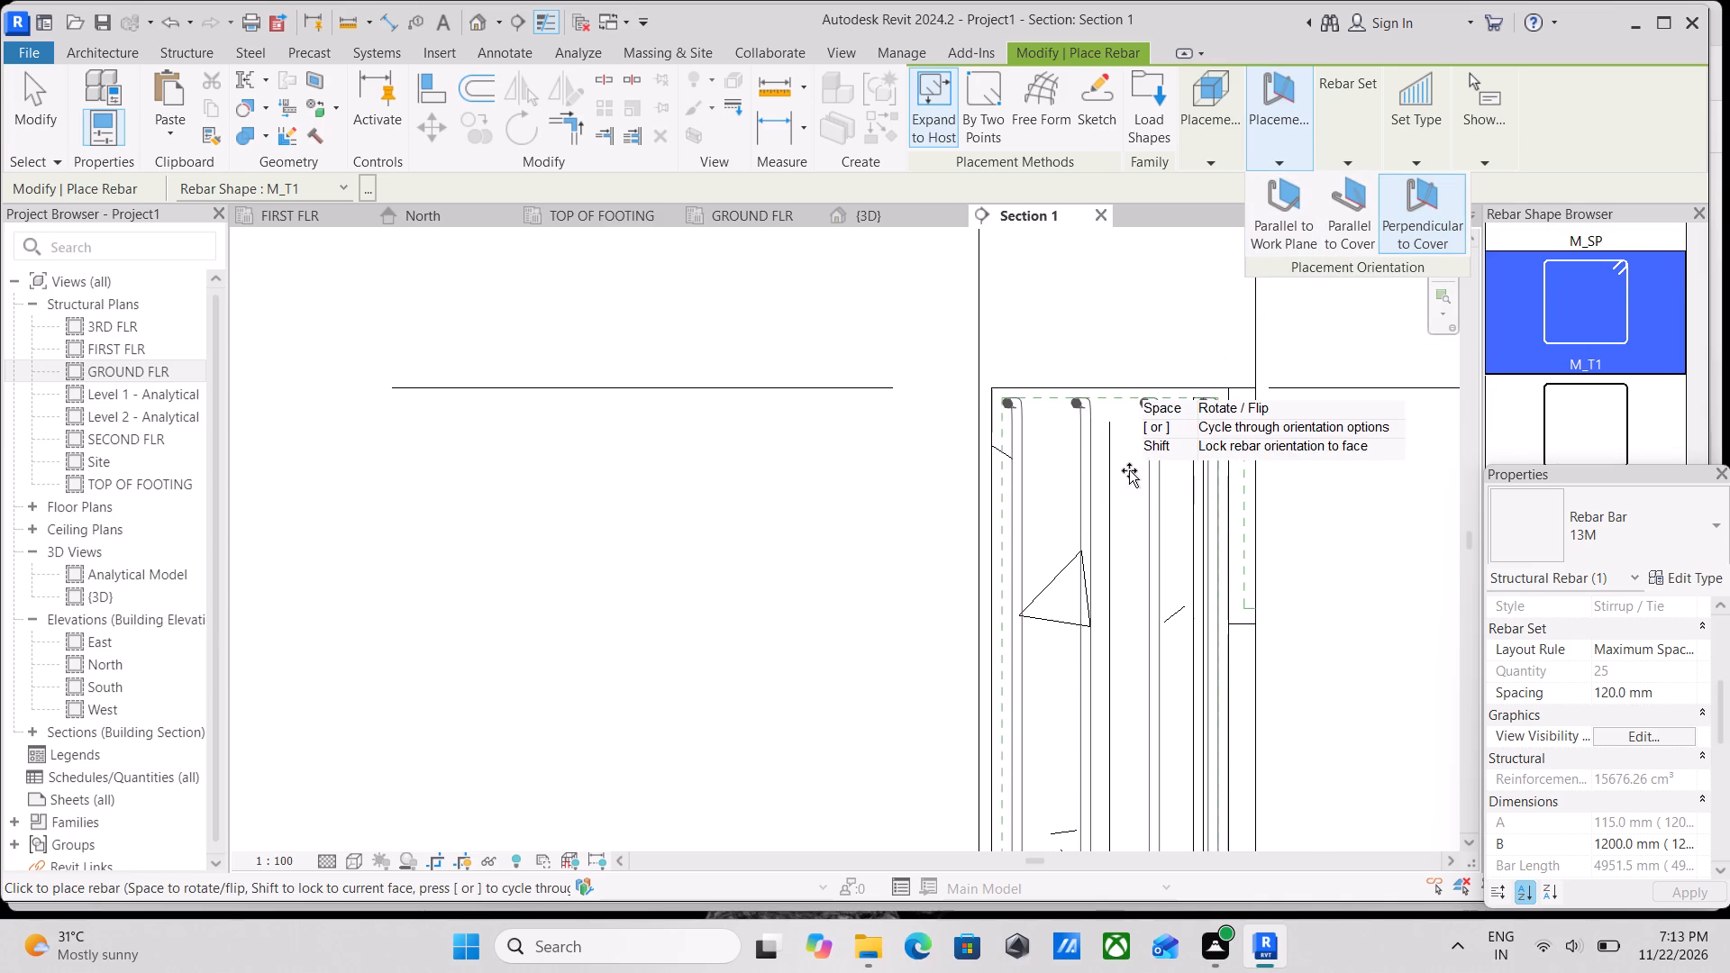
click(1082, 524)
scroll(1082, 524, down, 2)
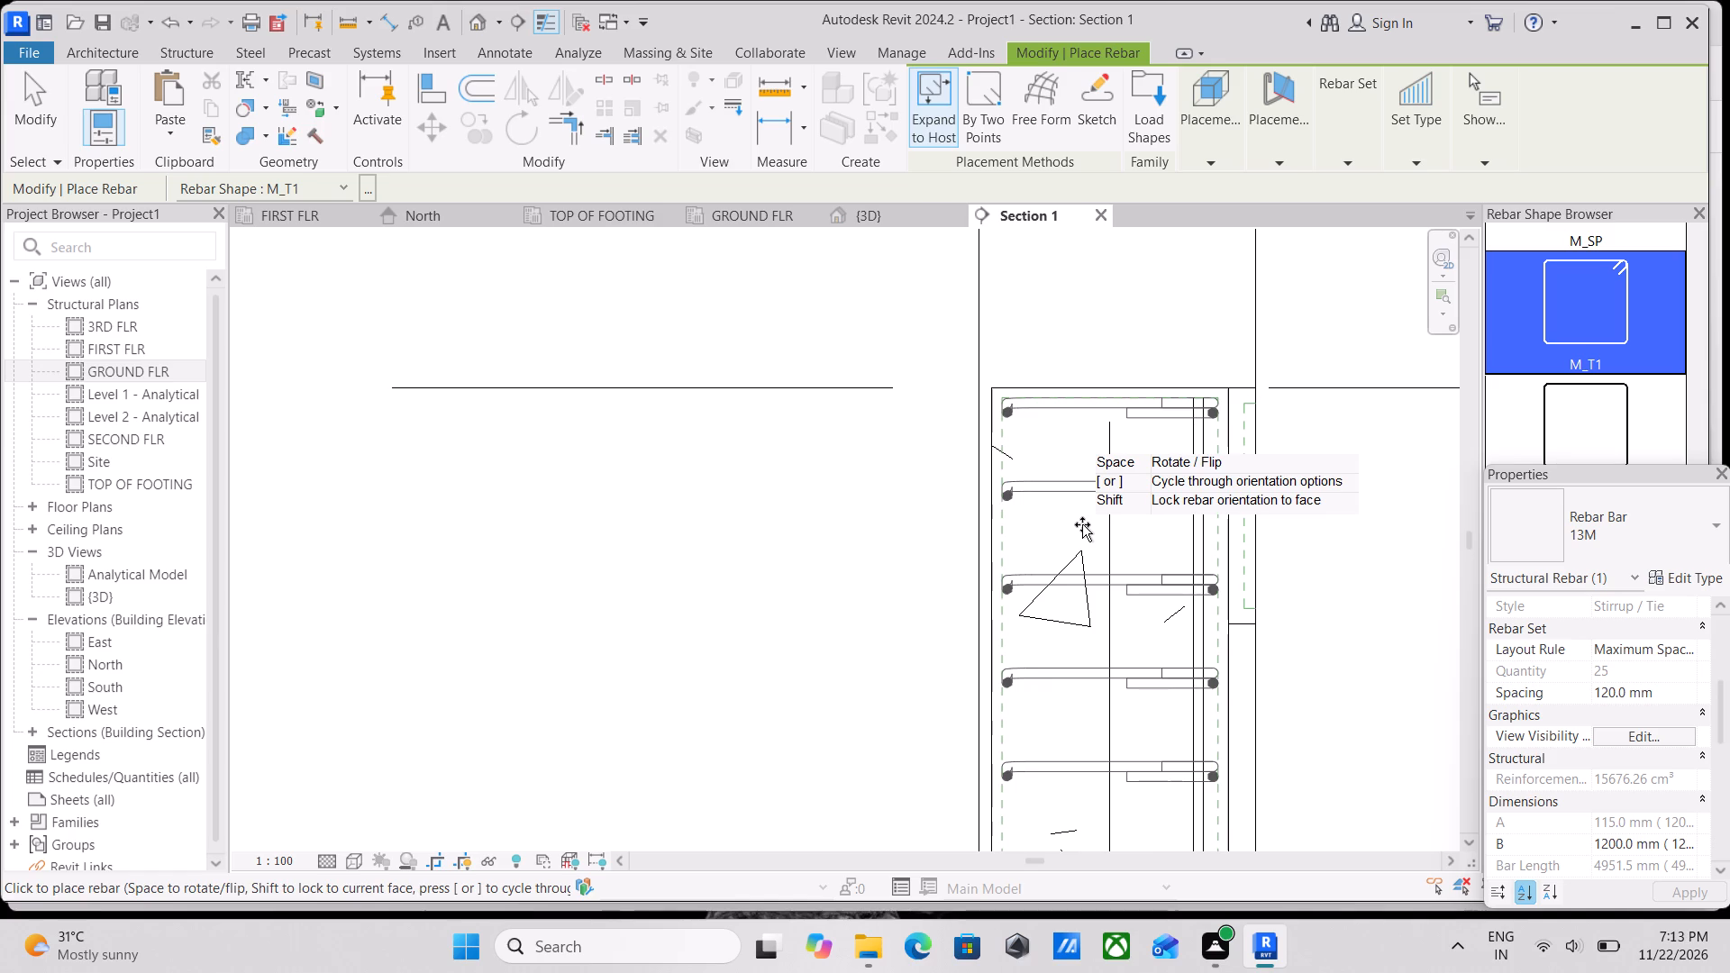
scroll(1082, 524, down, 2)
middle_drag(1082, 524, 1069, 484)
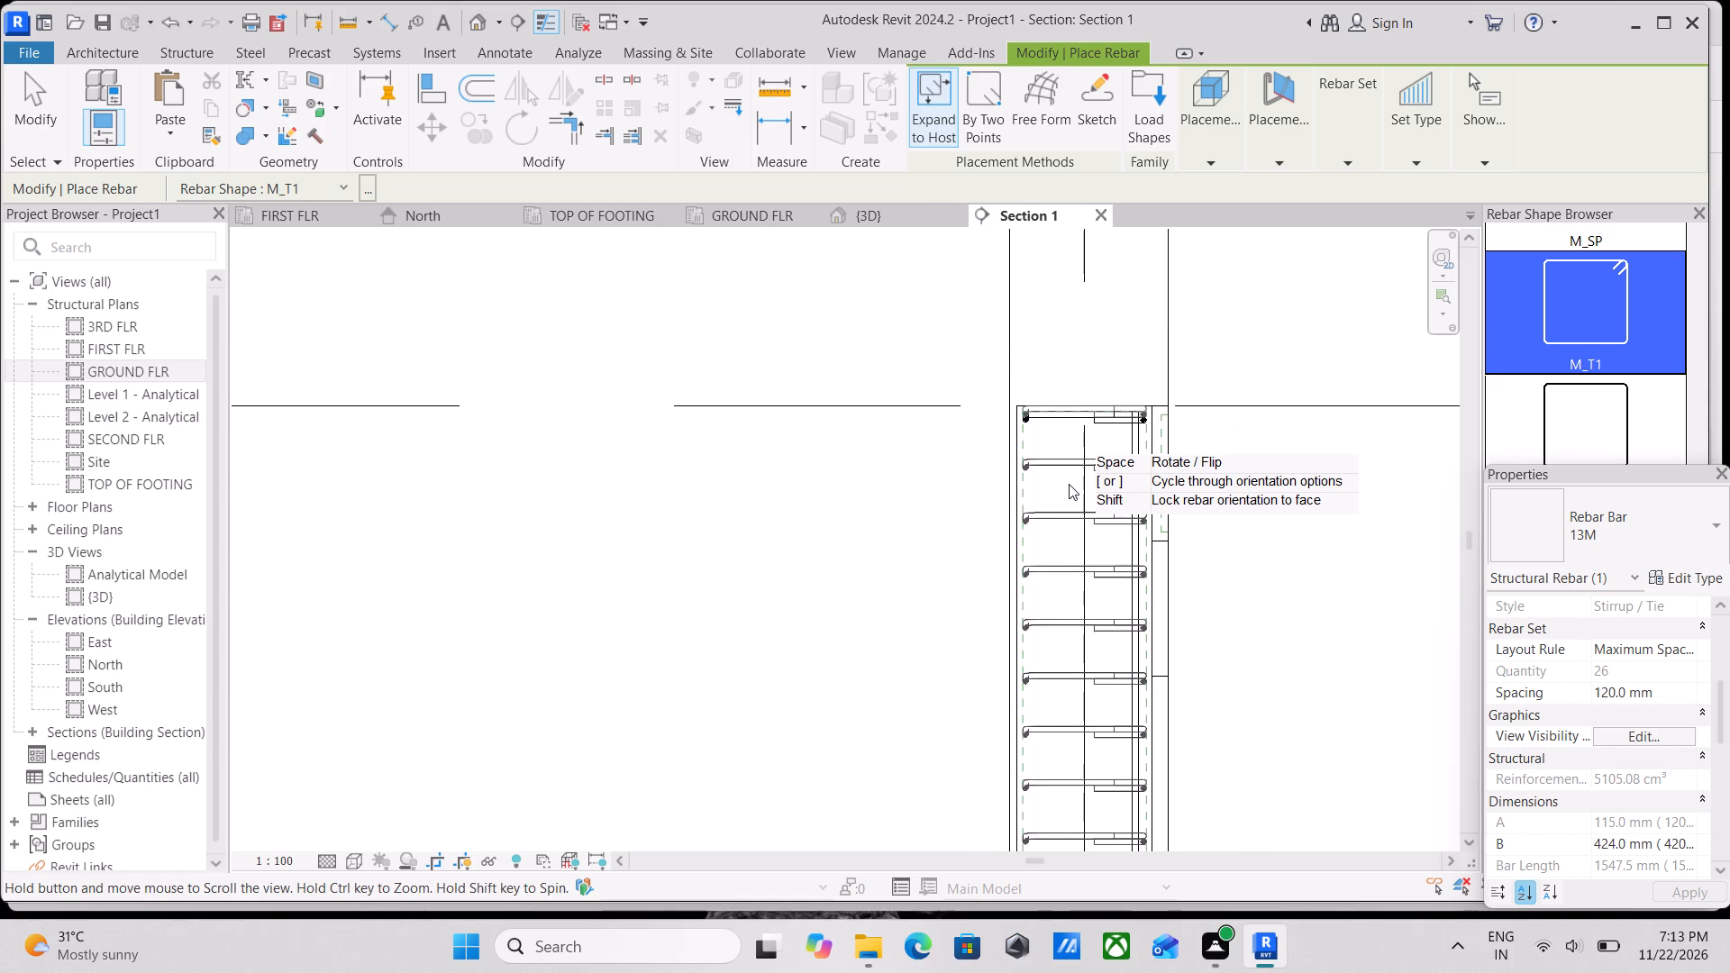
scroll(1071, 477, up, 3)
key(Escape)
scroll(1071, 477, down, 3)
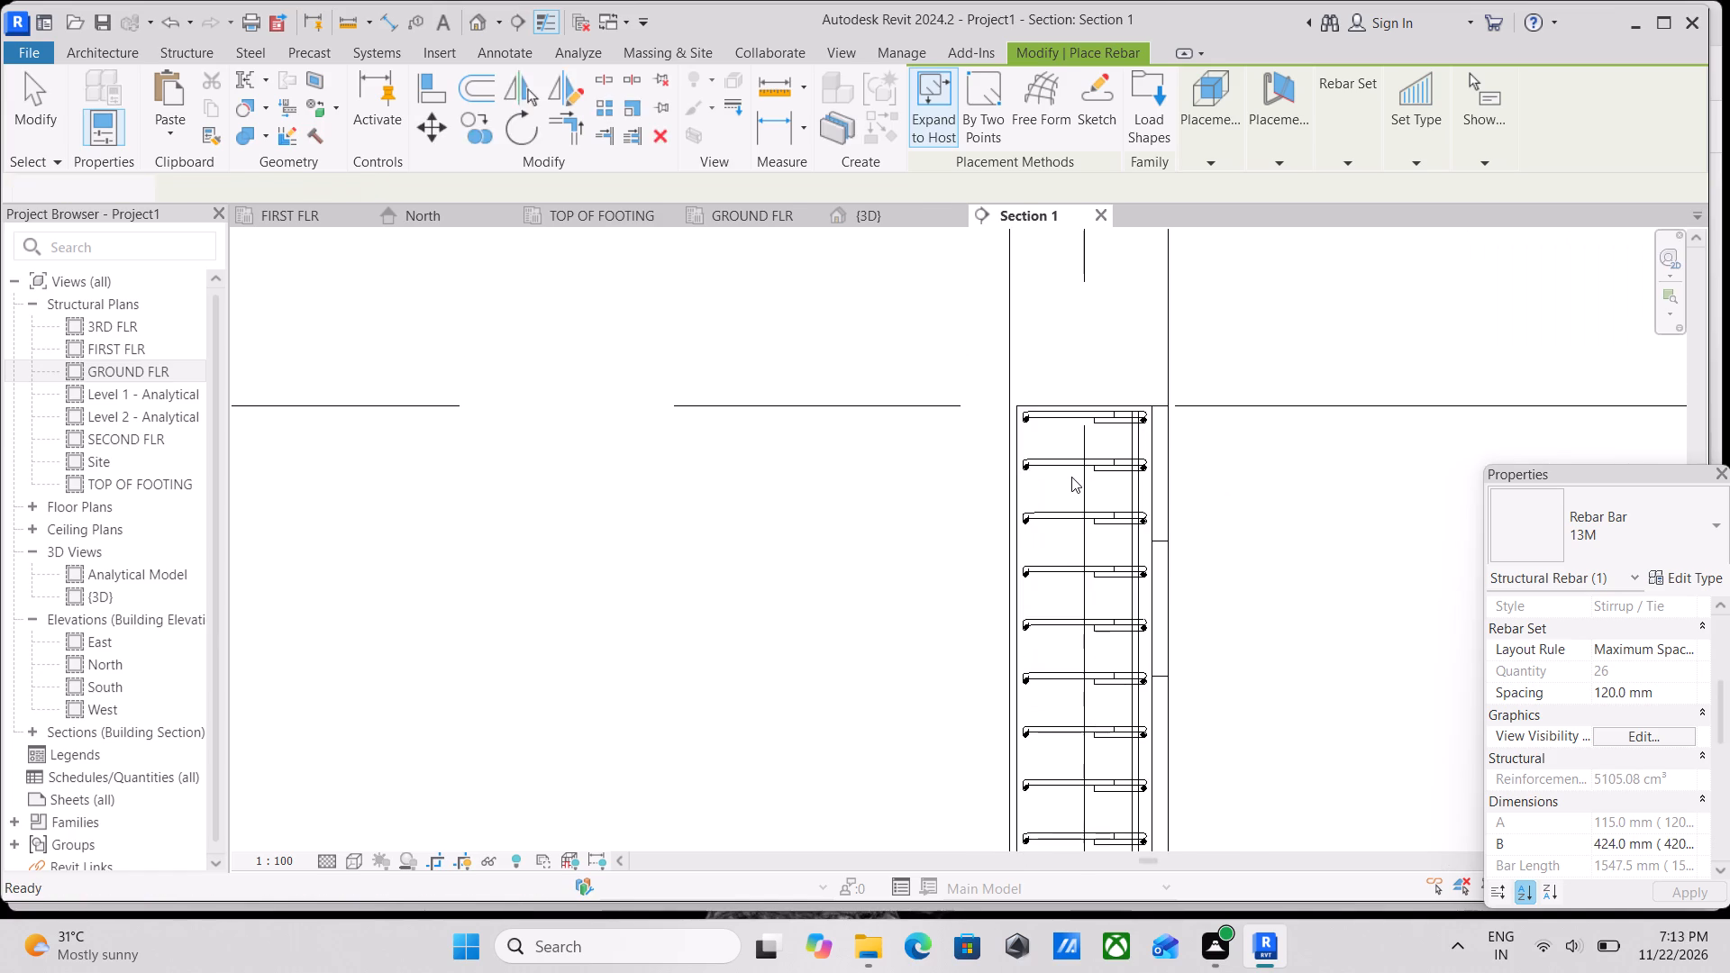
scroll(1071, 477, down, 4)
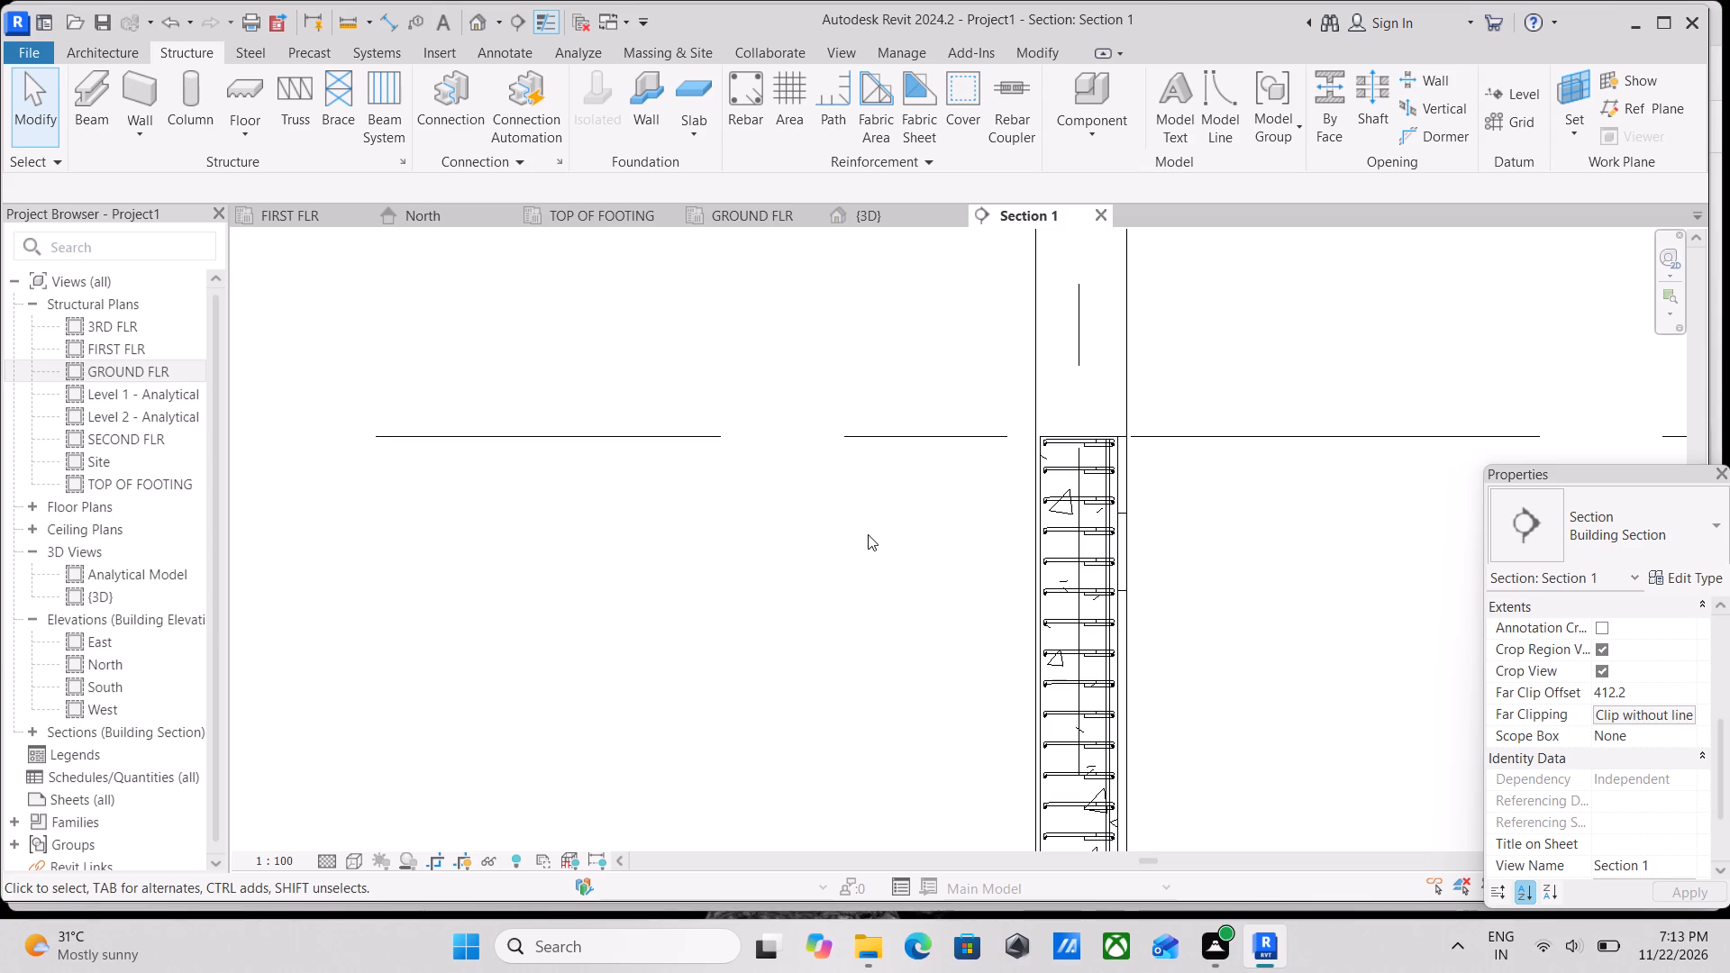
Show the M_T1 tie set in the column below FIRST FLR unobscured in the {3D} view too.
scroll(877, 537, up, 3)
scroll(1151, 443, up, 2)
scroll(1056, 426, up, 6)
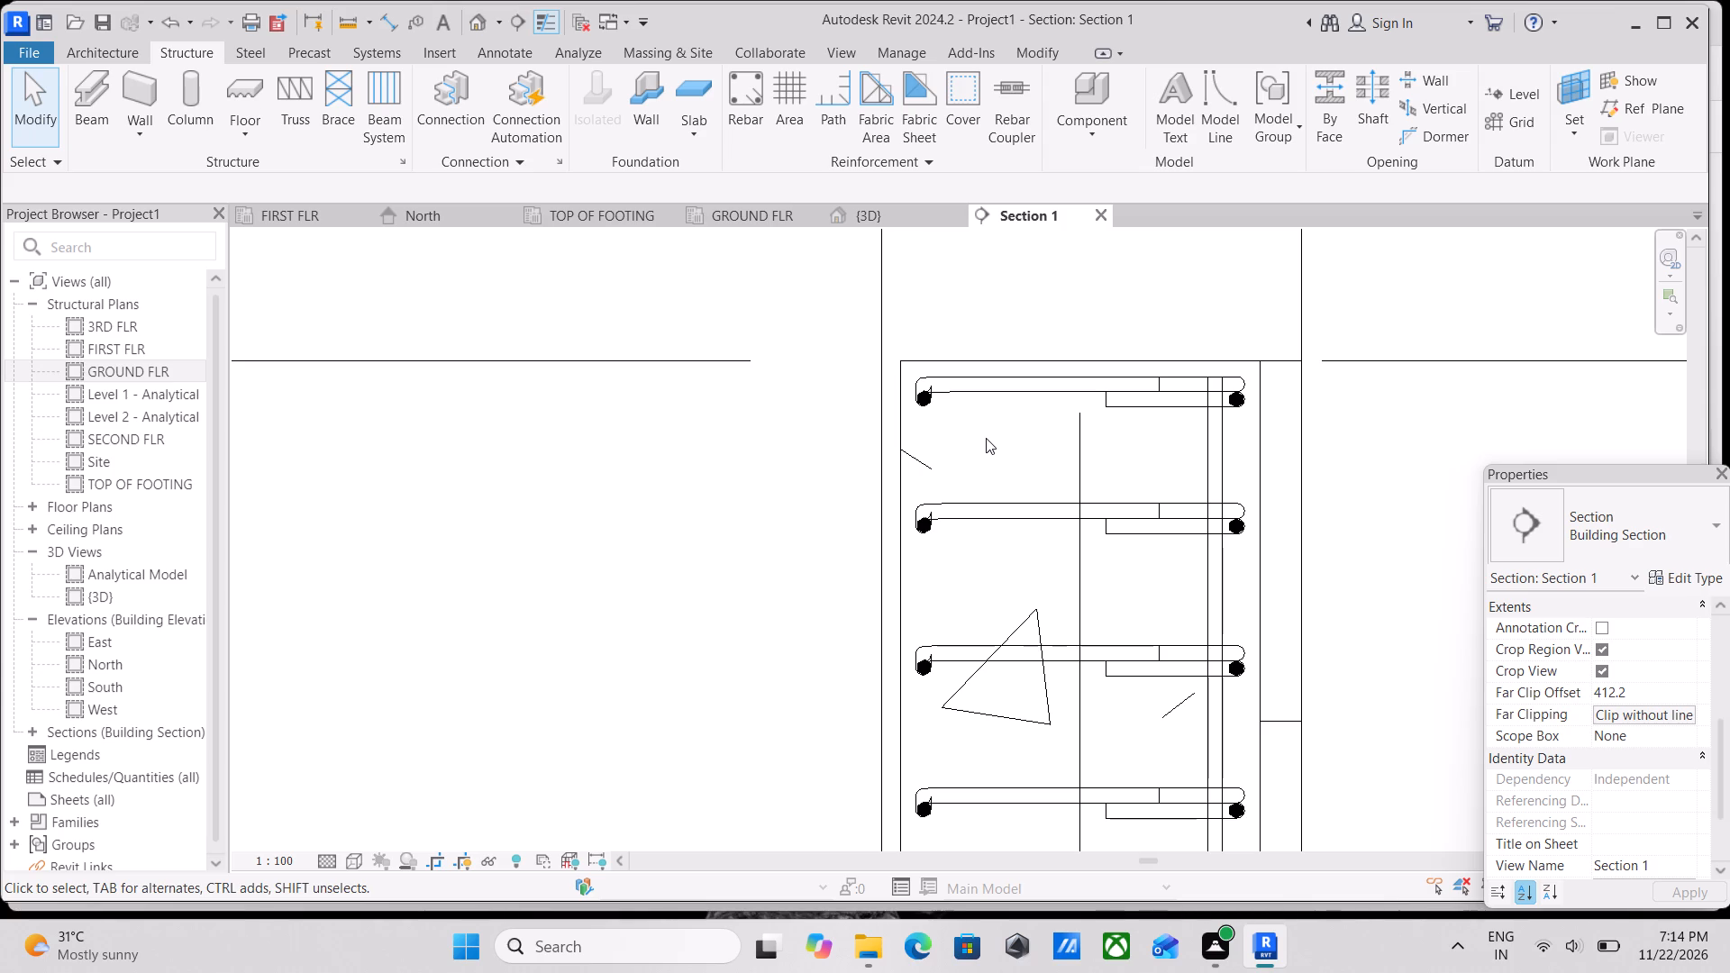
scroll(986, 438, up, 3)
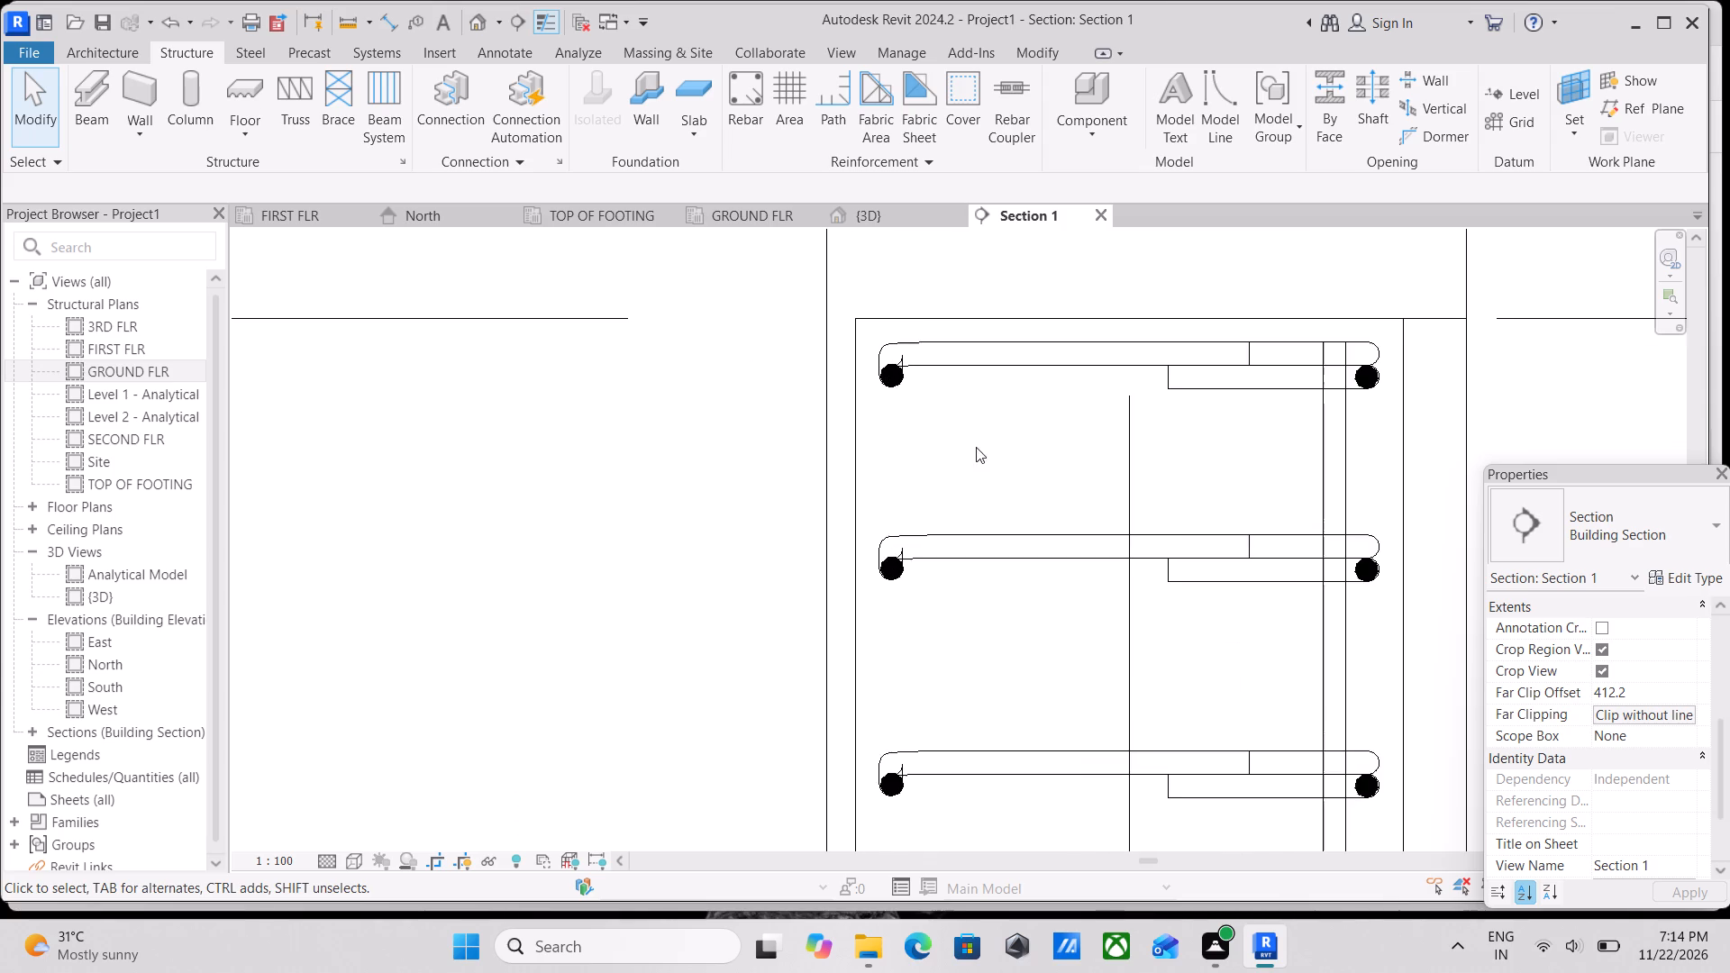
scroll(981, 354, down, 2)
click(981, 354)
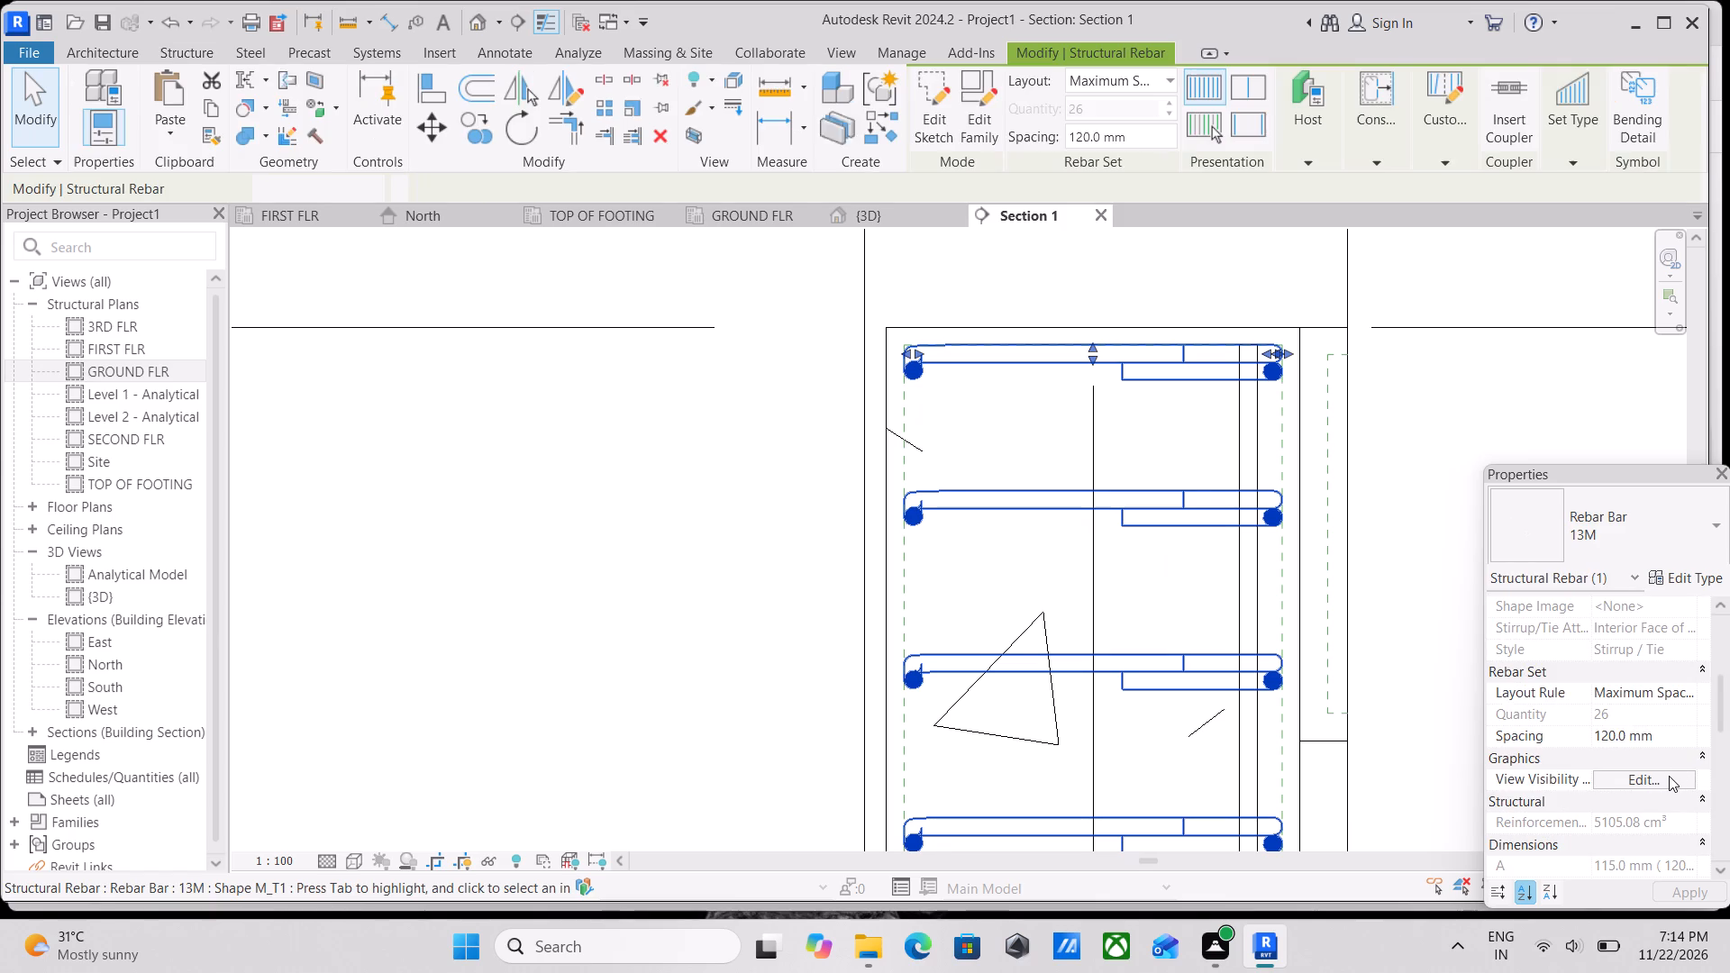
click(1669, 776)
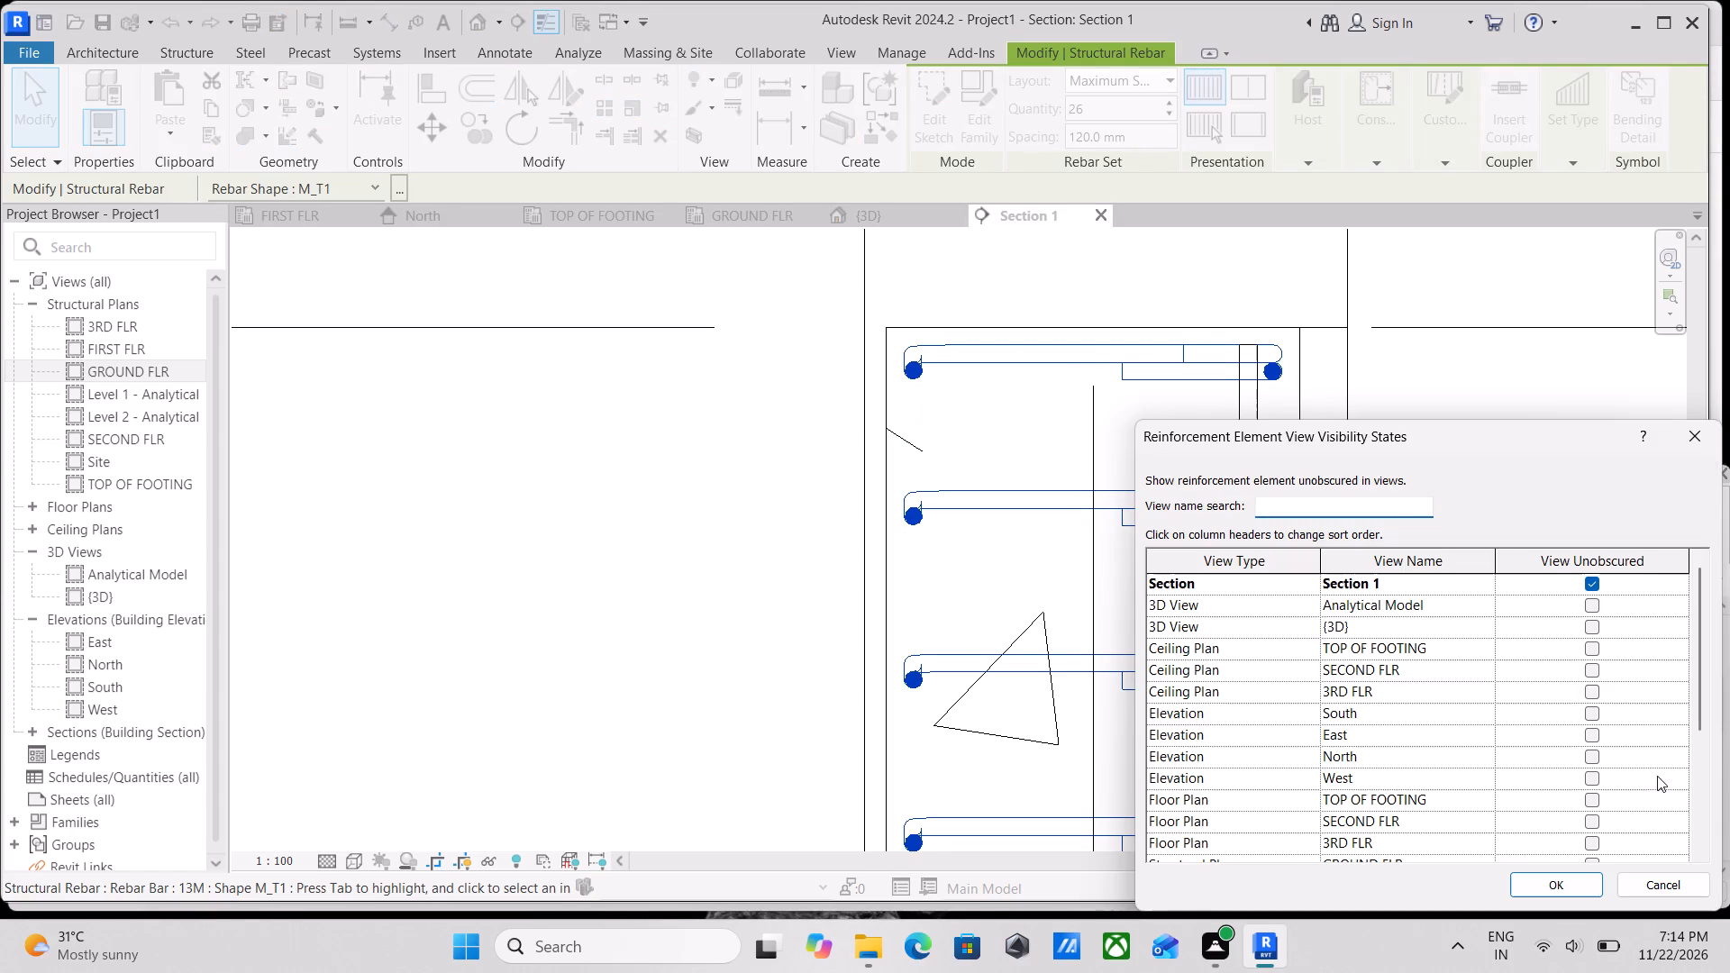
click(1588, 629)
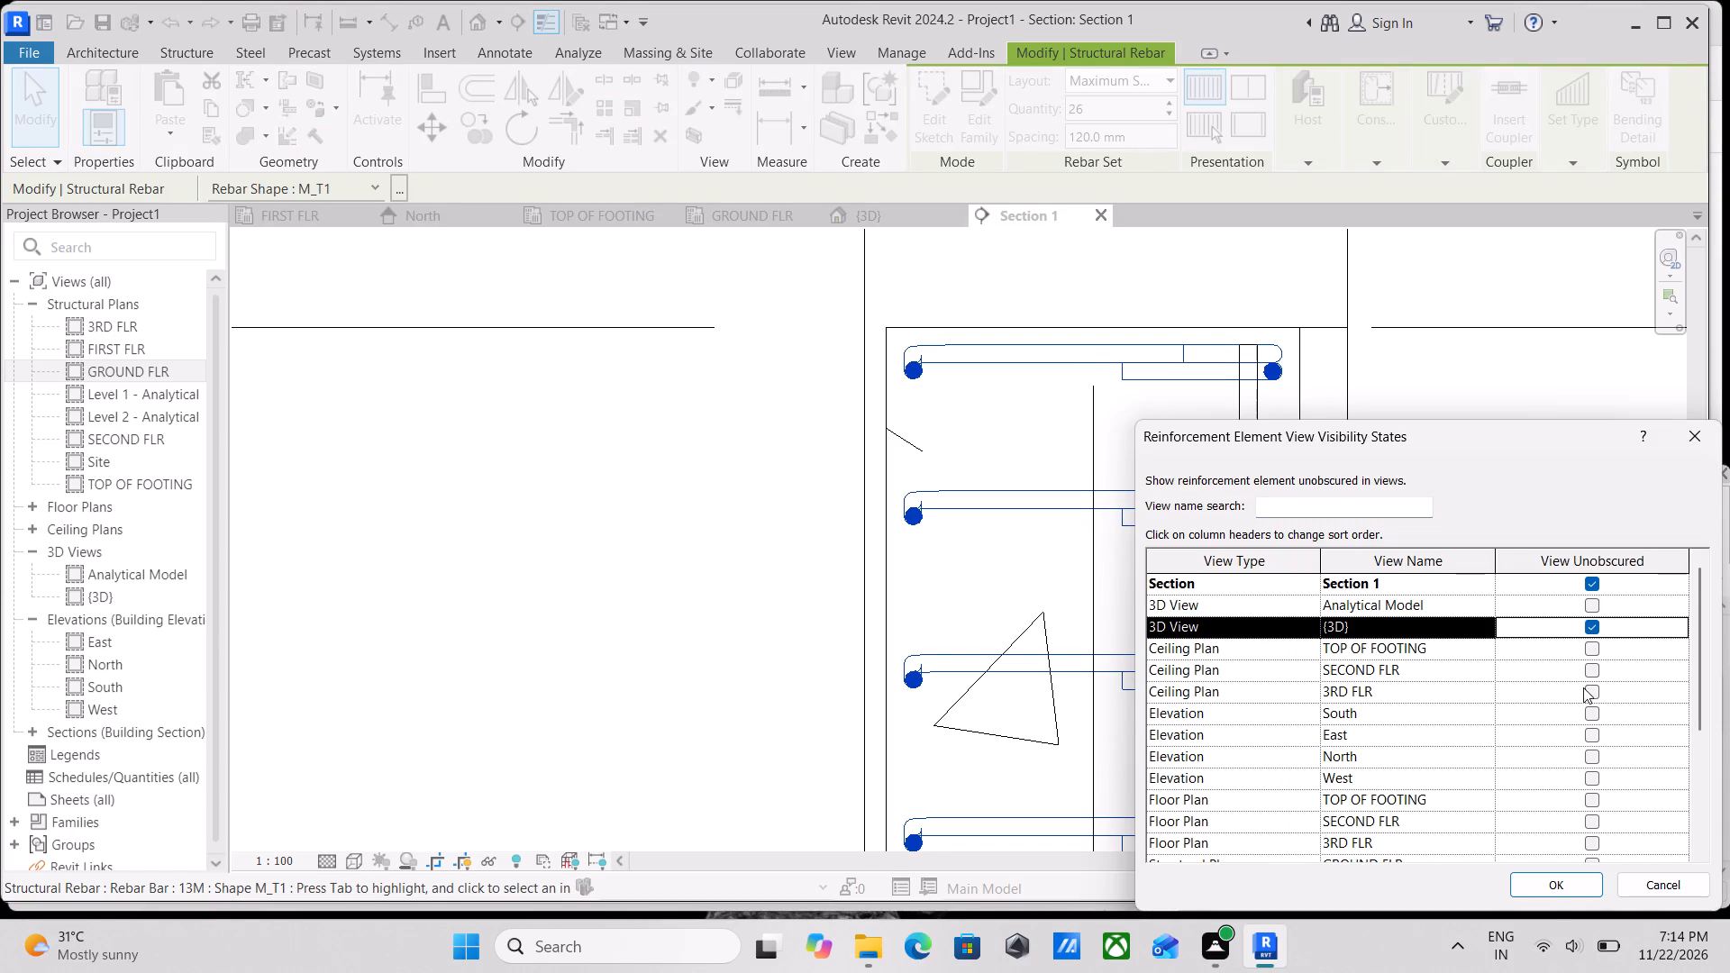
click(1549, 881)
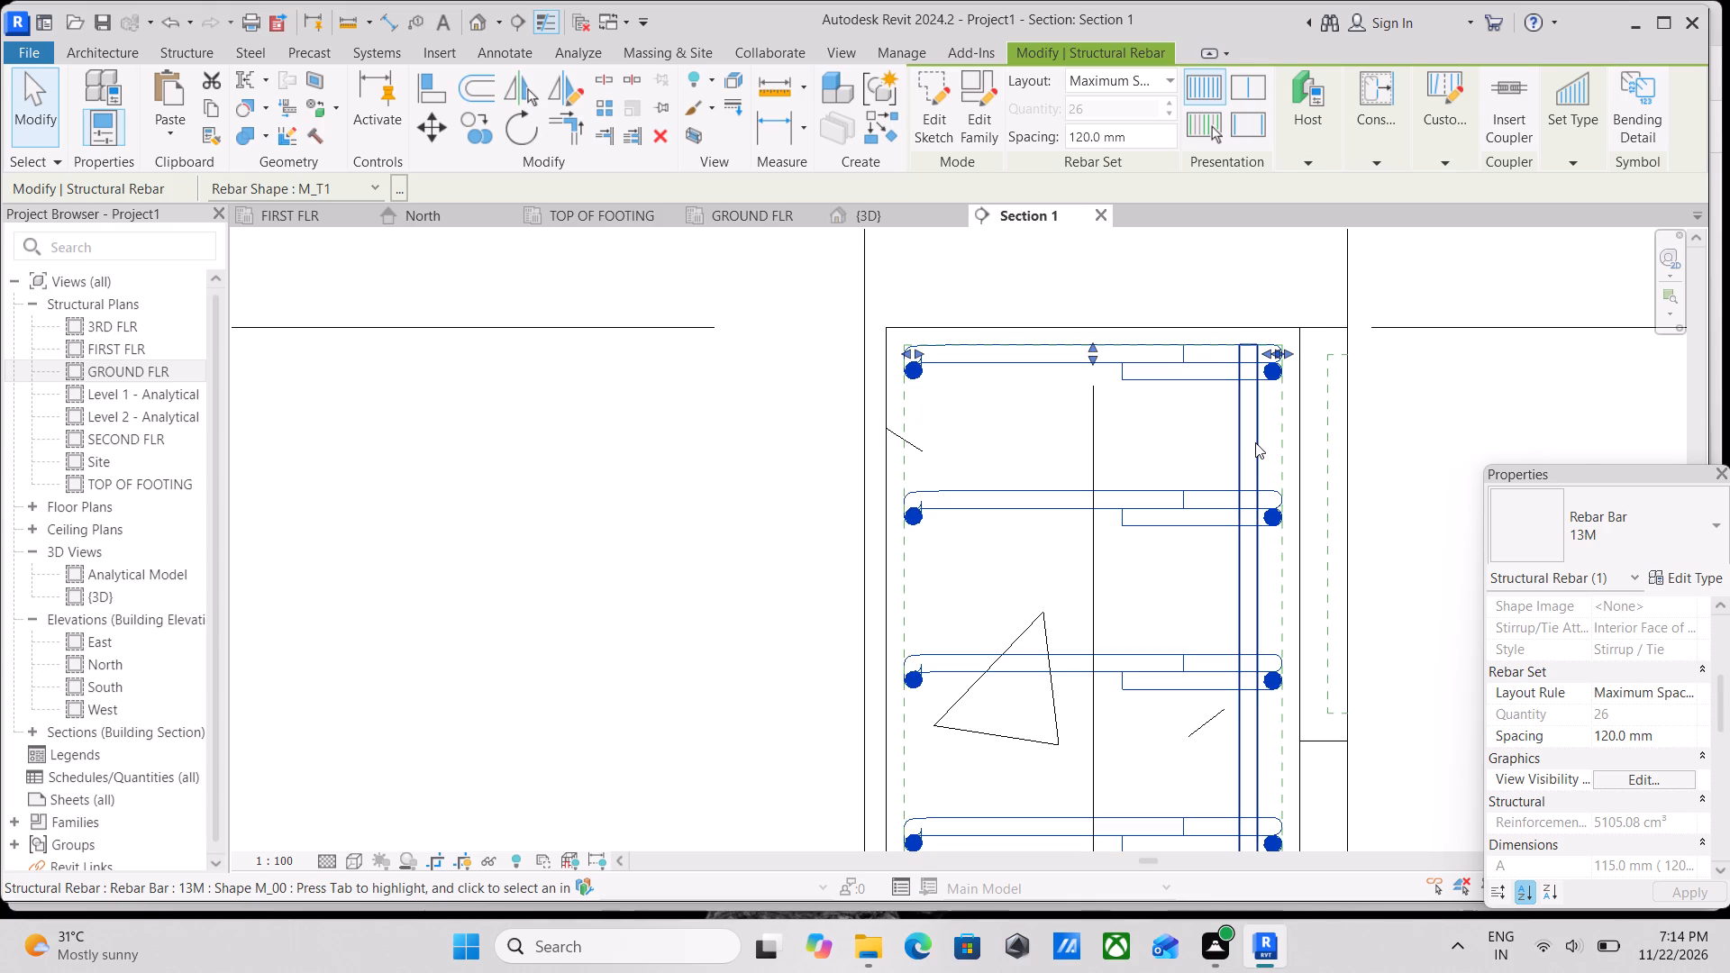
key(Escape)
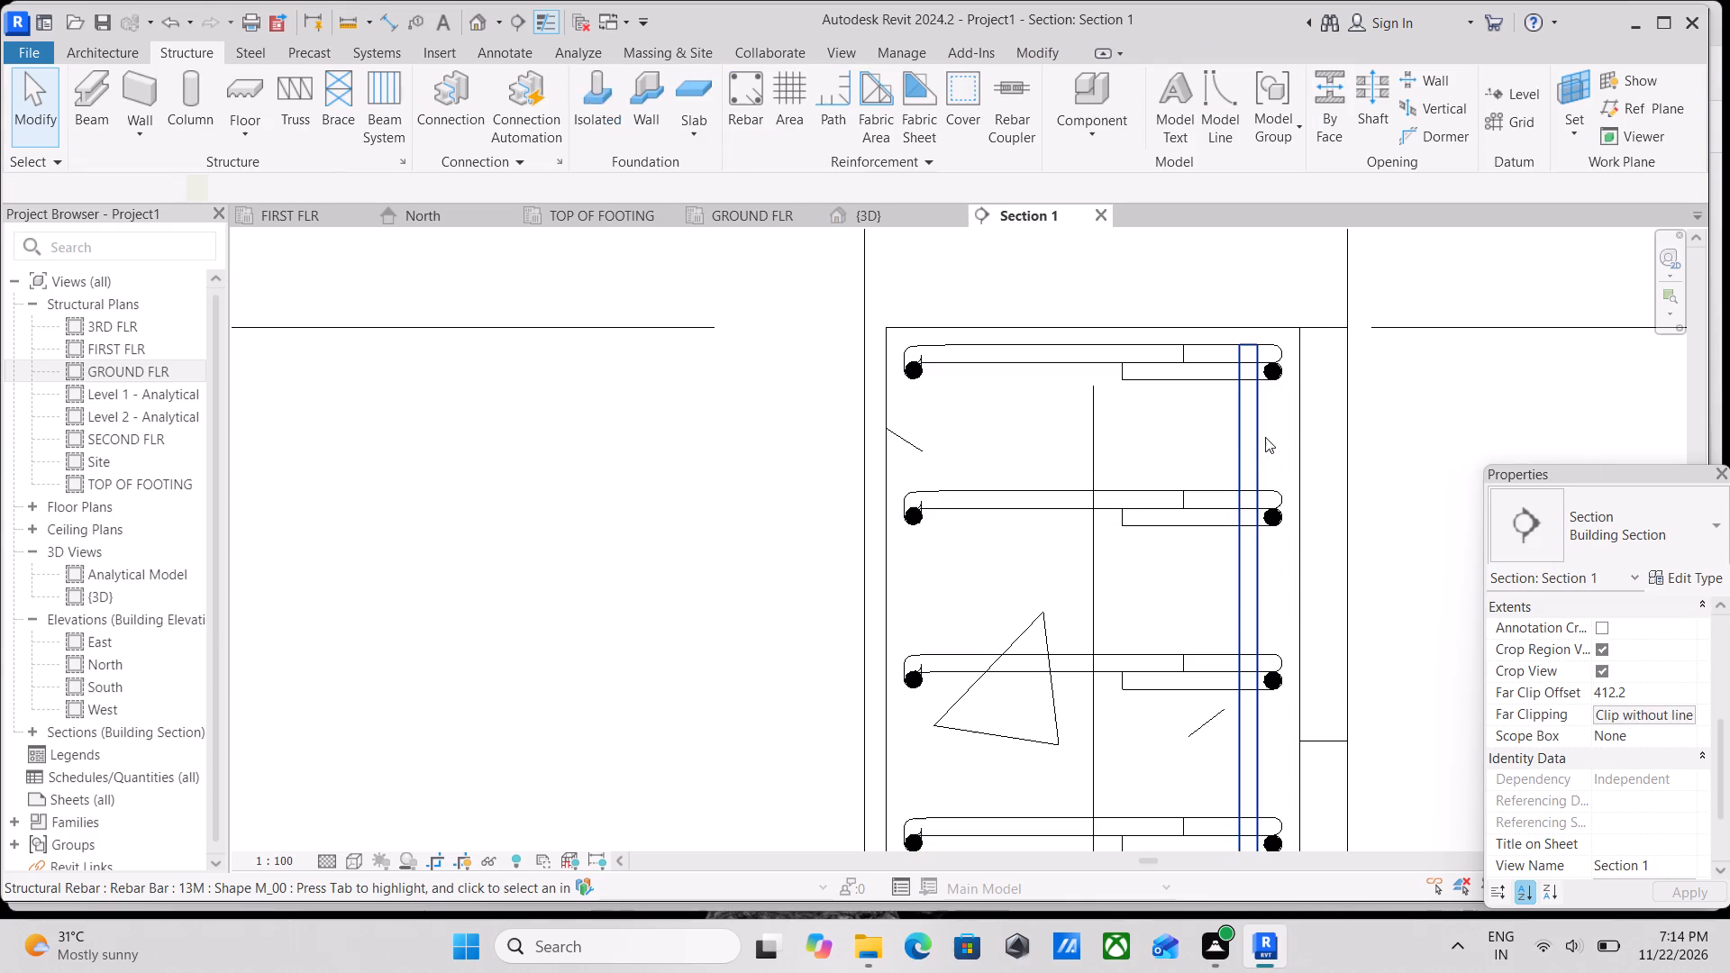
click(1260, 437)
key(Escape)
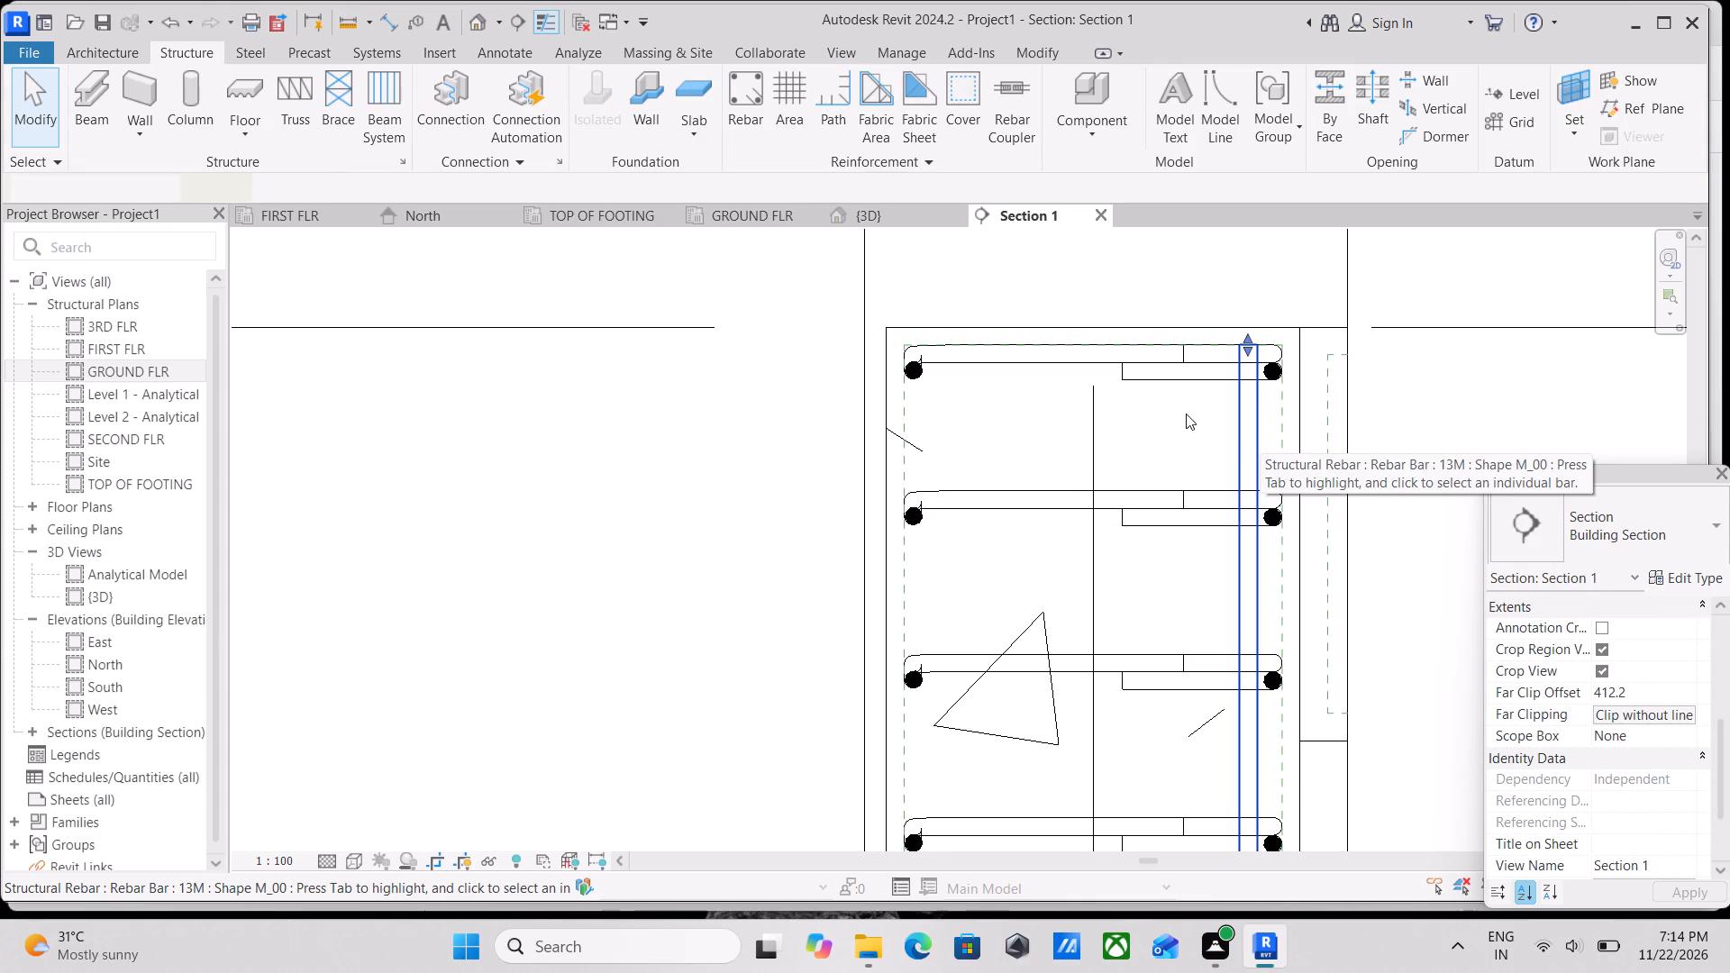
key(Escape)
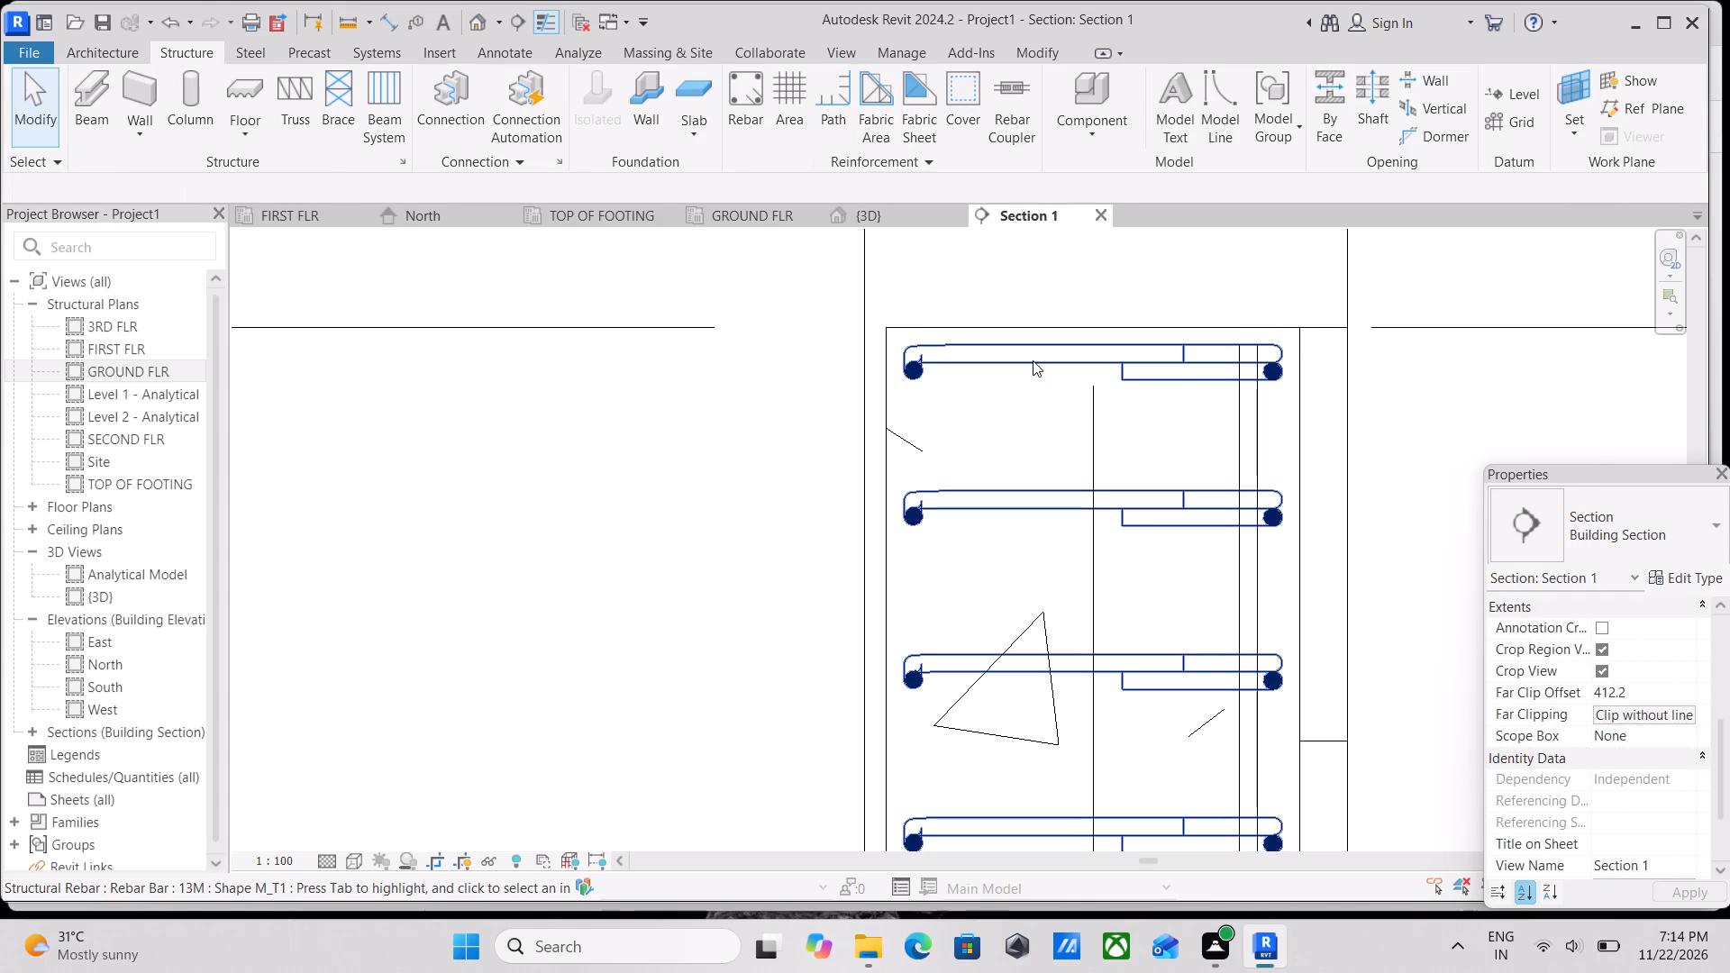
Open the M_T1 tie set's sketch in Structural Plan: GROUND FLR and finish the sketch edit.
double_click(1033, 360)
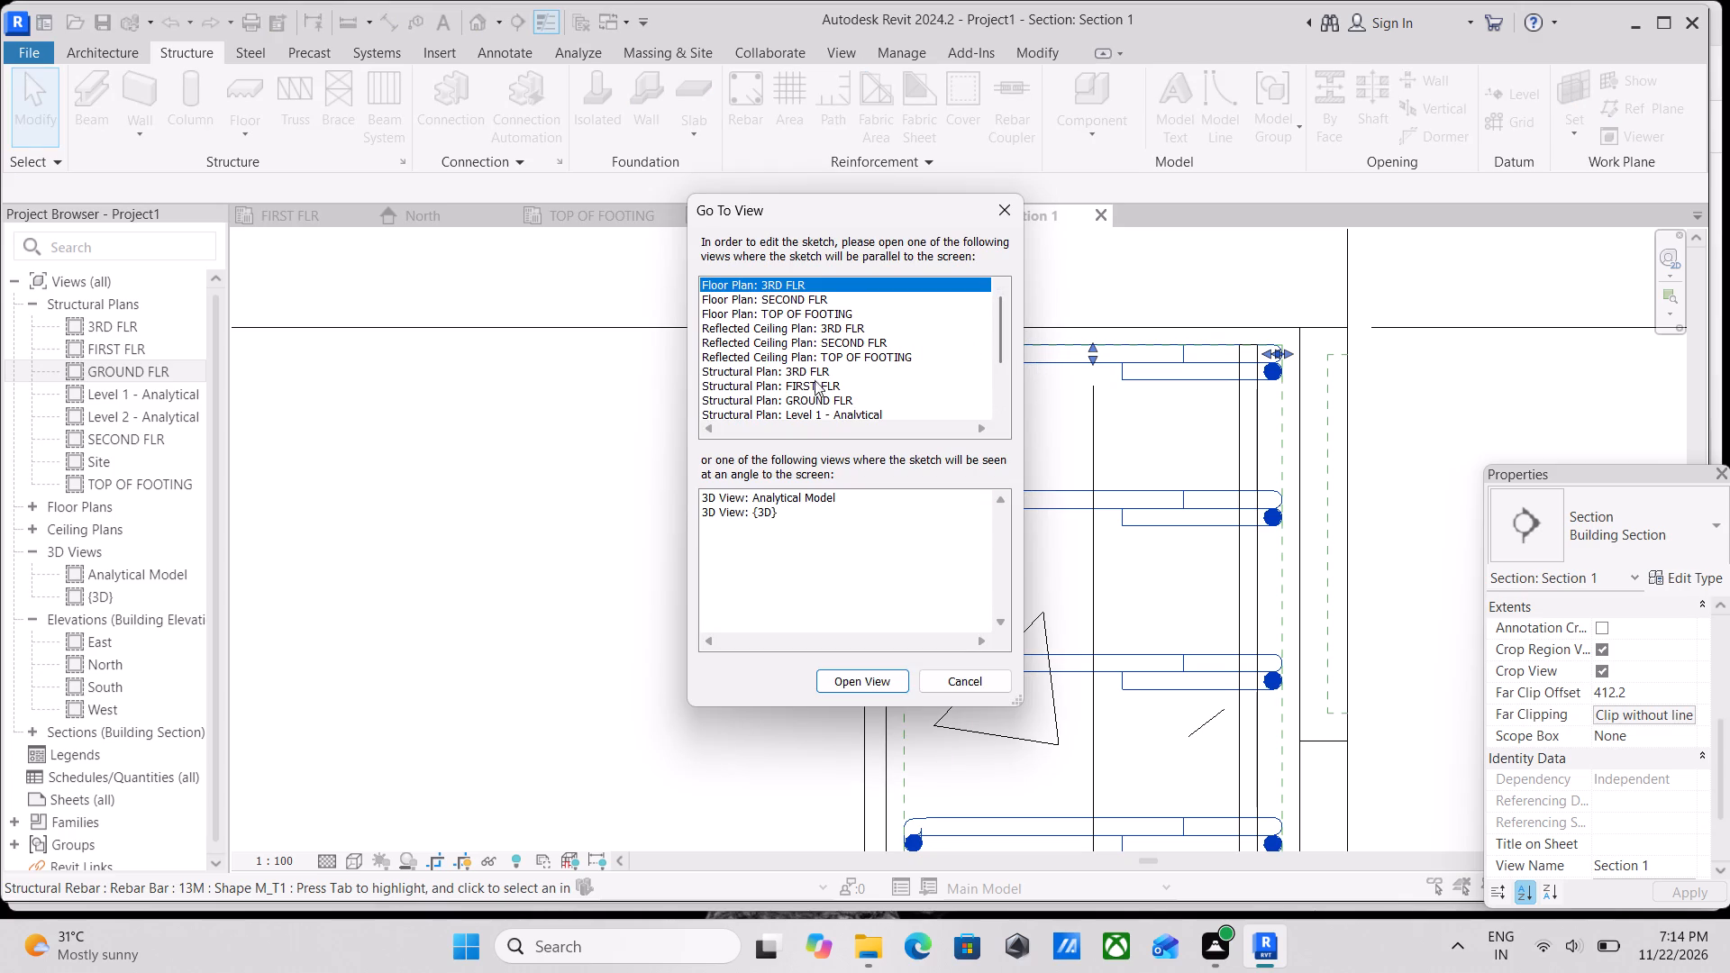
click(836, 397)
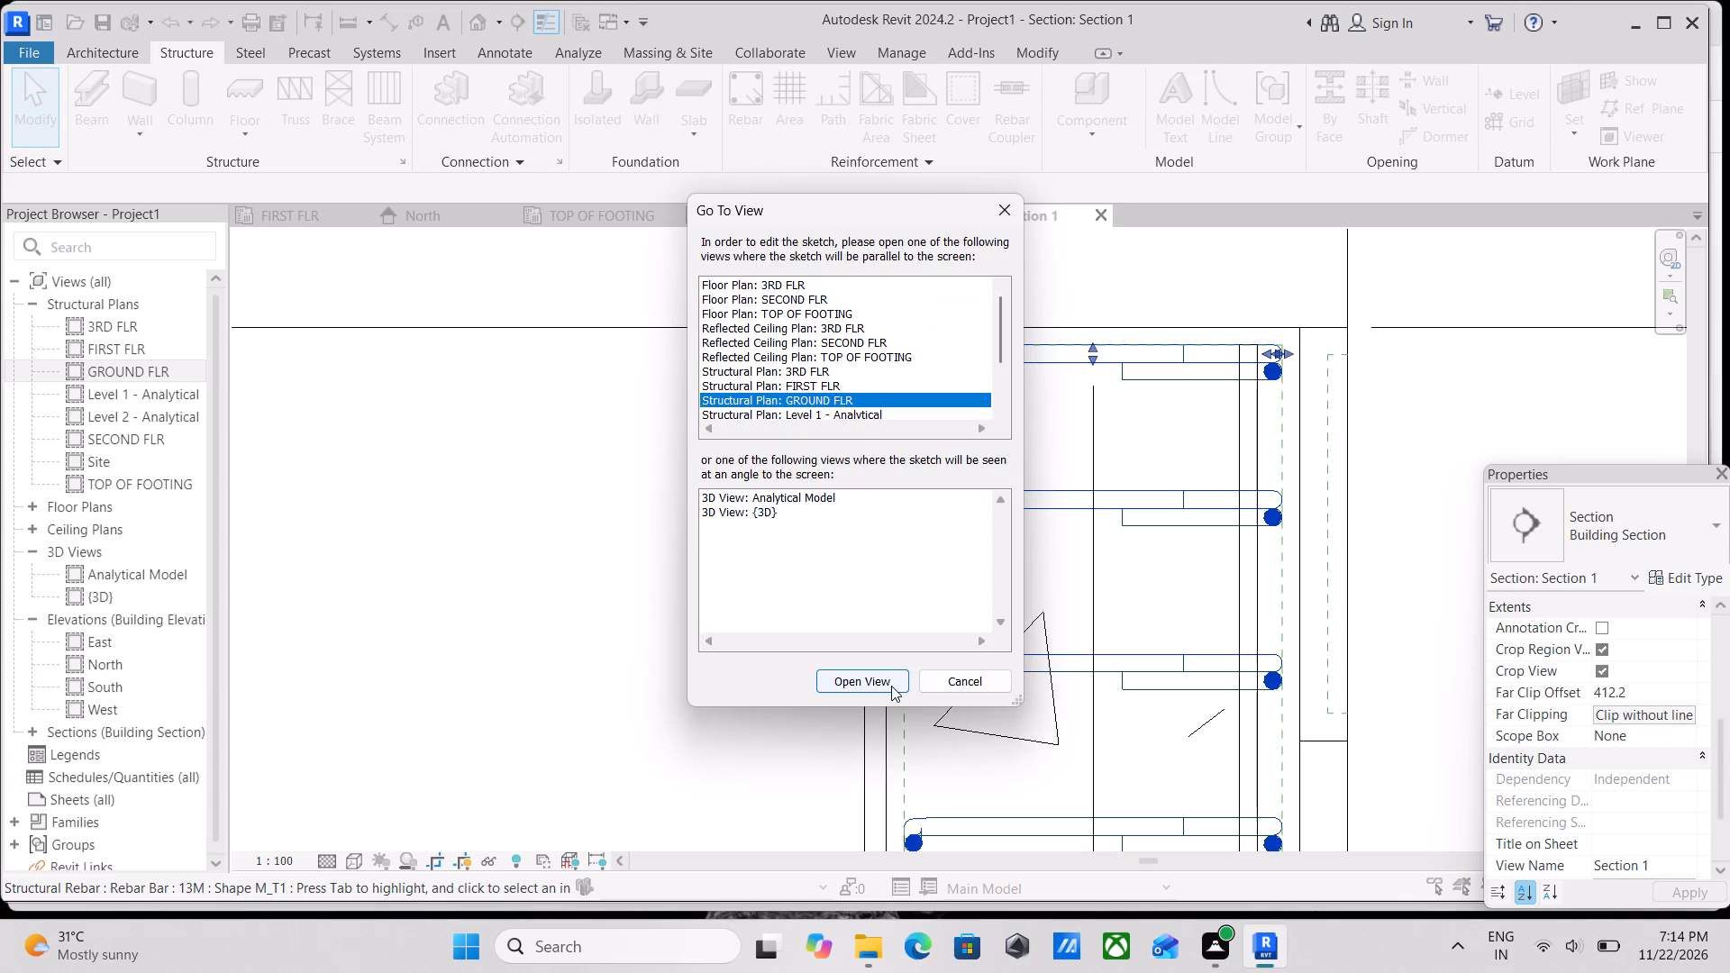
click(891, 686)
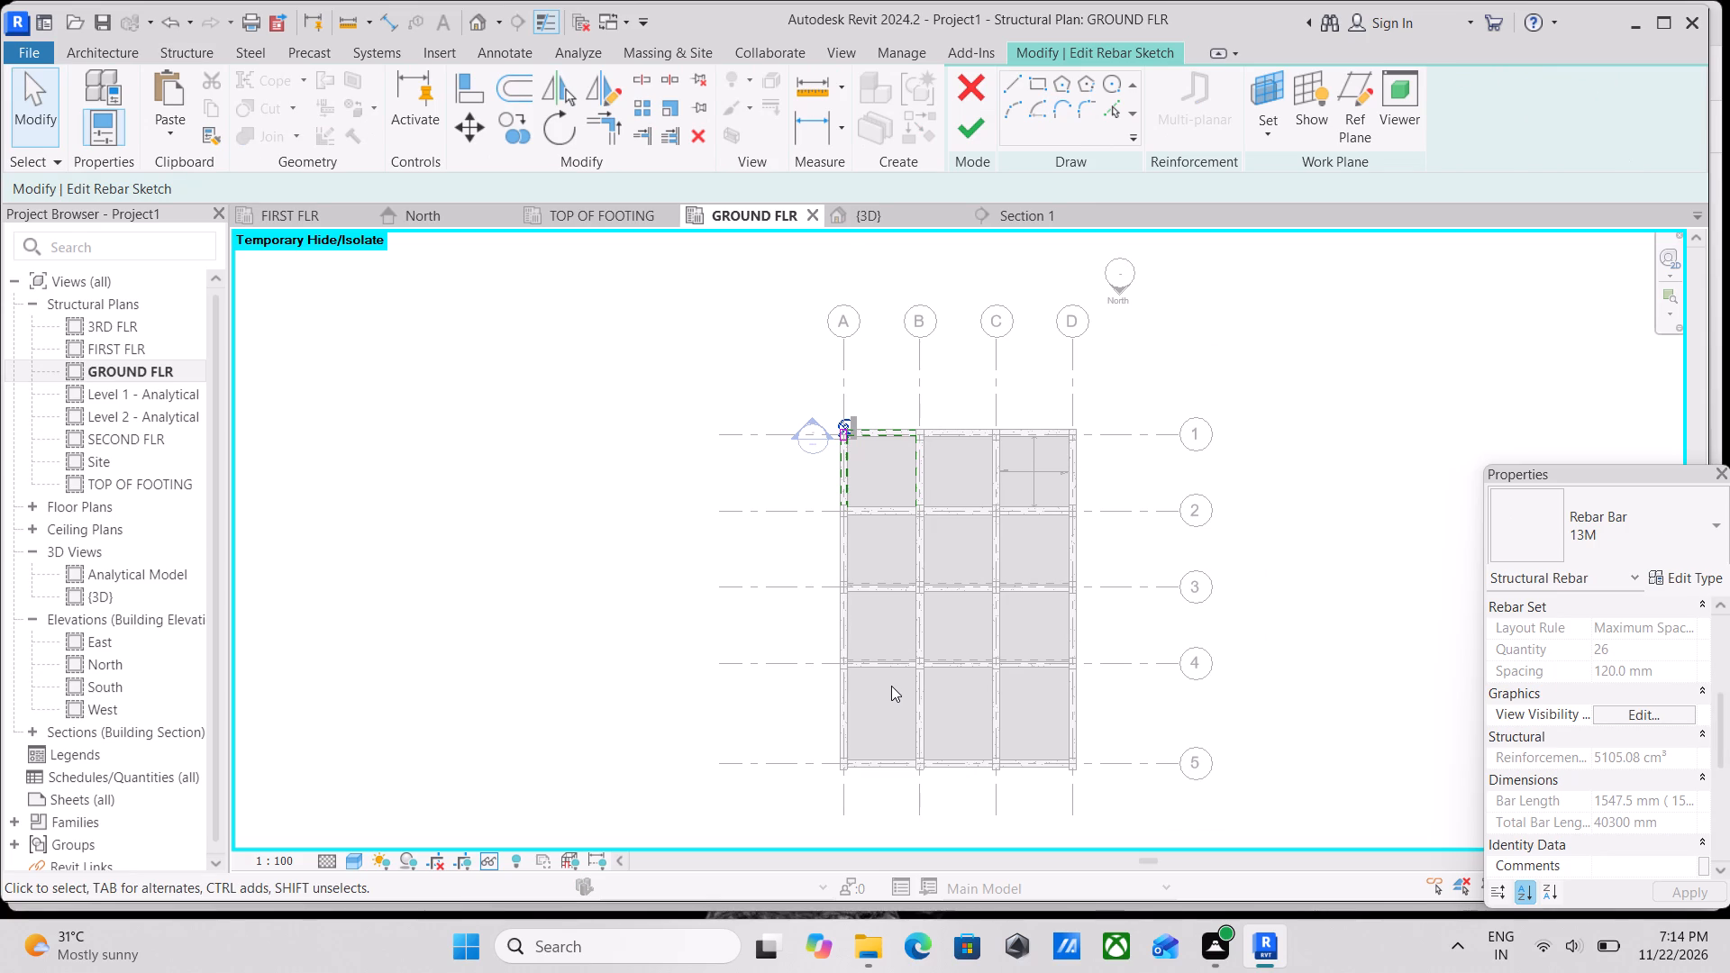
scroll(891, 686, up, 1)
scroll(750, 269, up, 3)
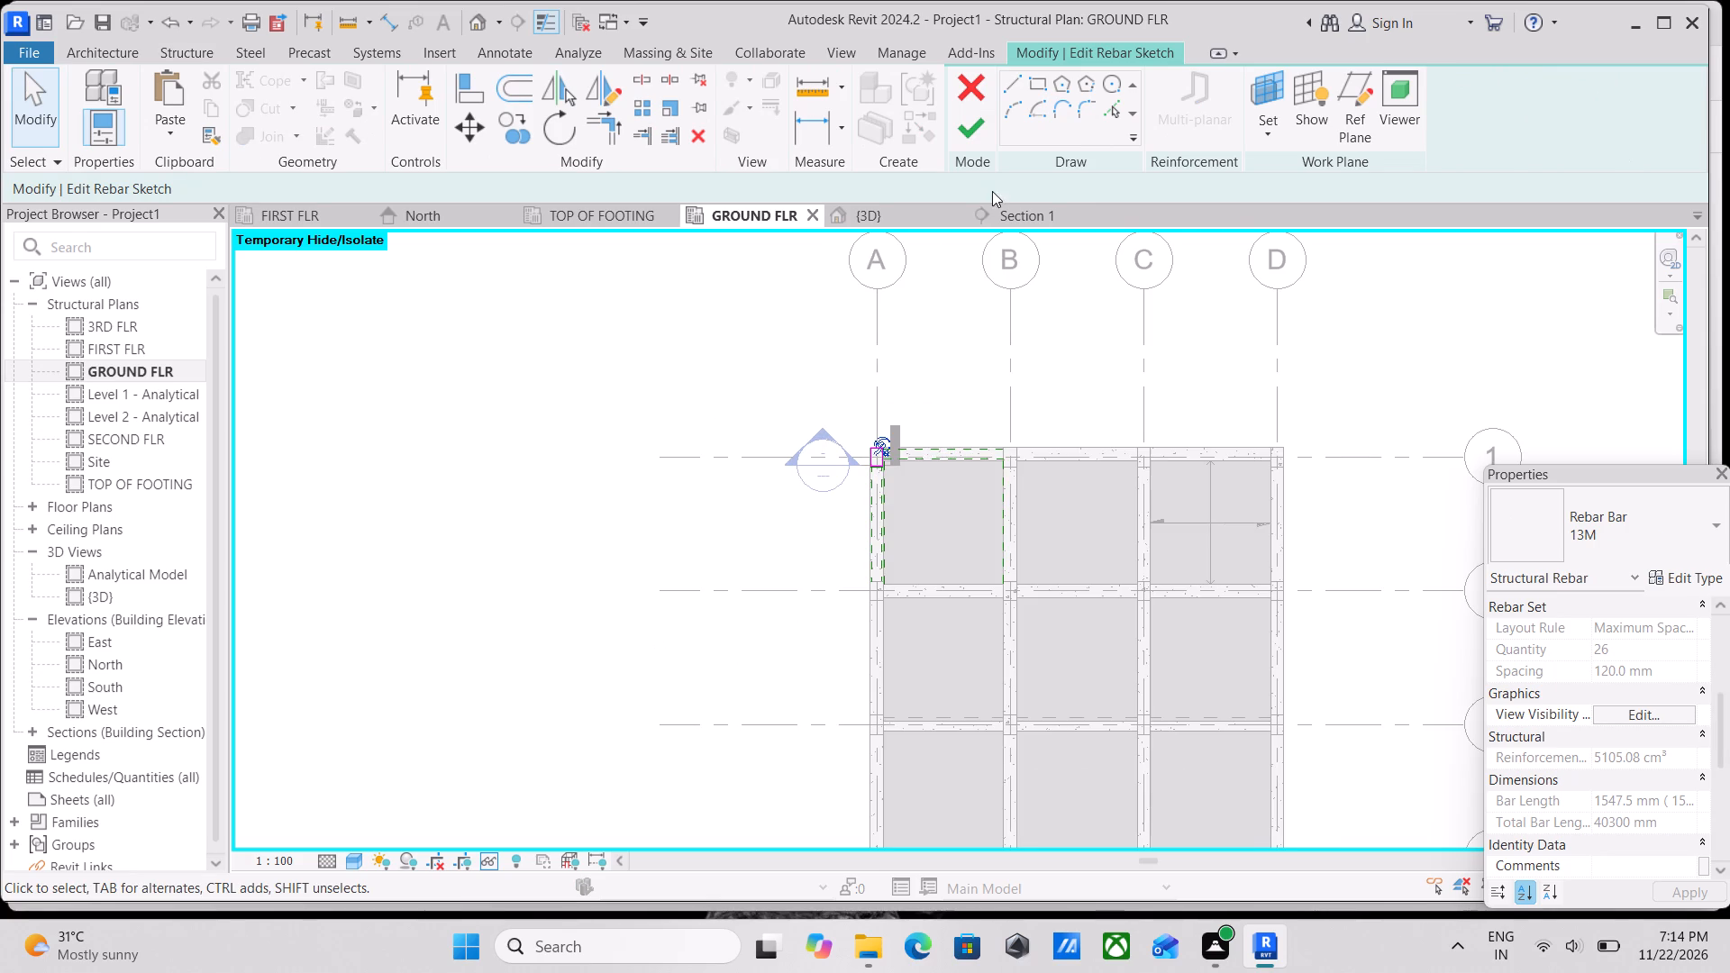
click(968, 119)
Set the GROUND FLR plan's visual style to Wireframe for working on the reinforcement in column A-1.
scroll(906, 437, up, 4)
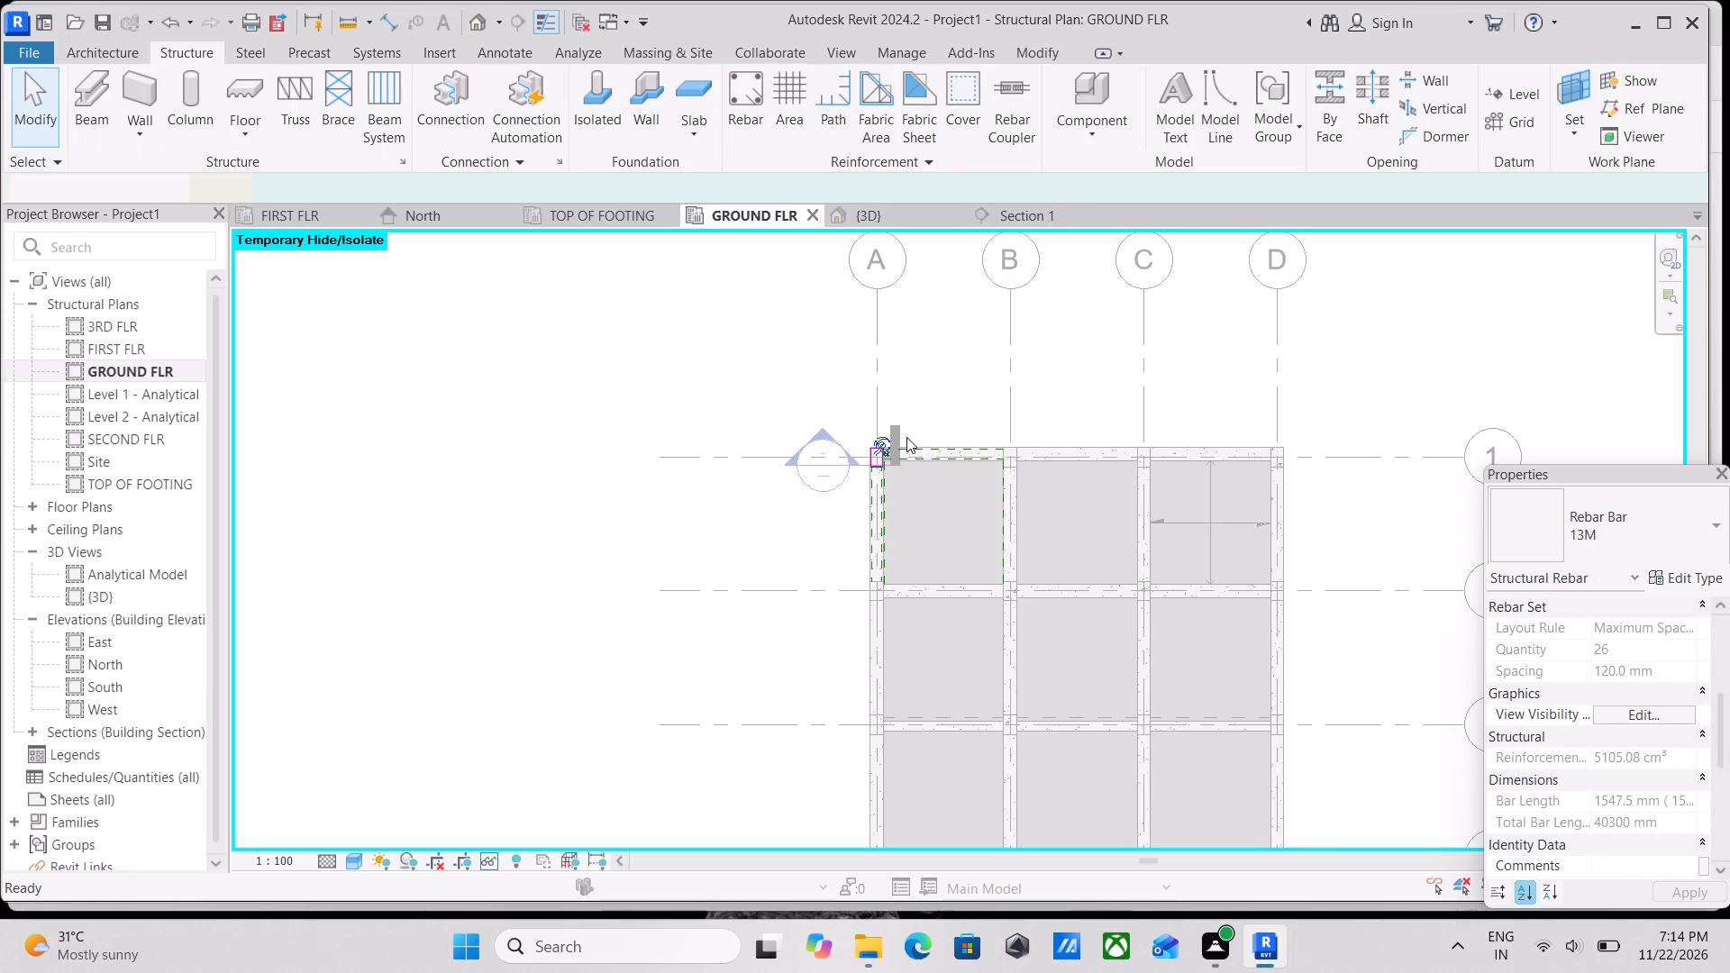
scroll(906, 437, up, 2)
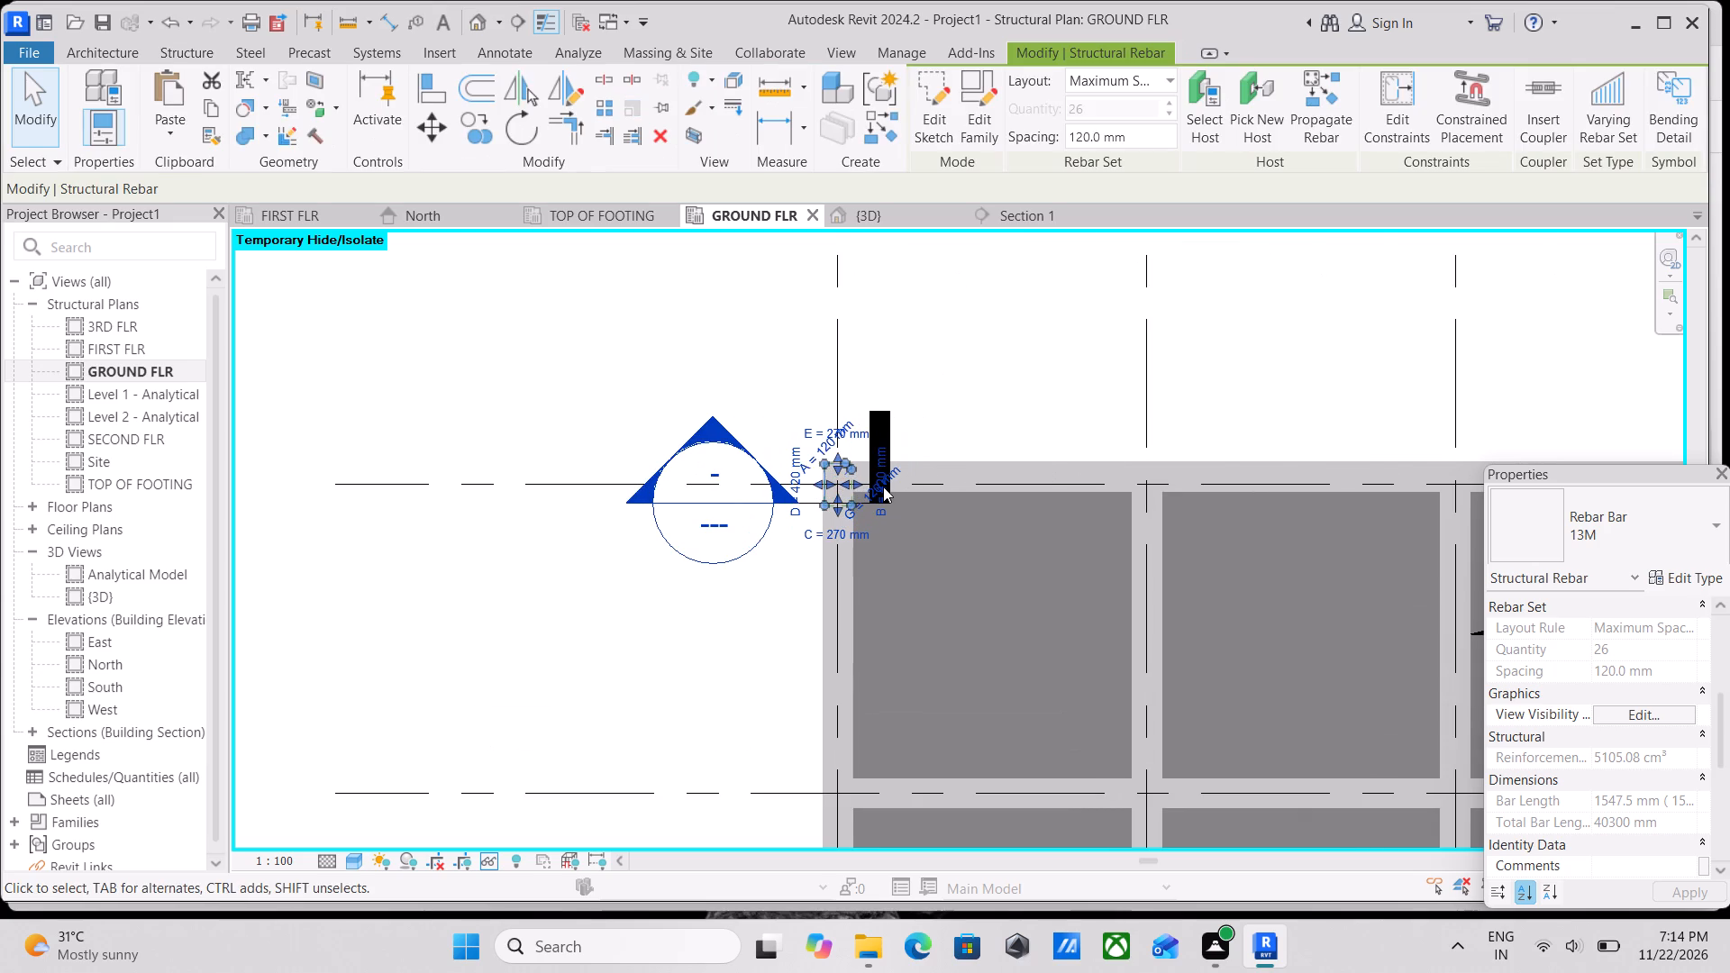
scroll(883, 486, up, 13)
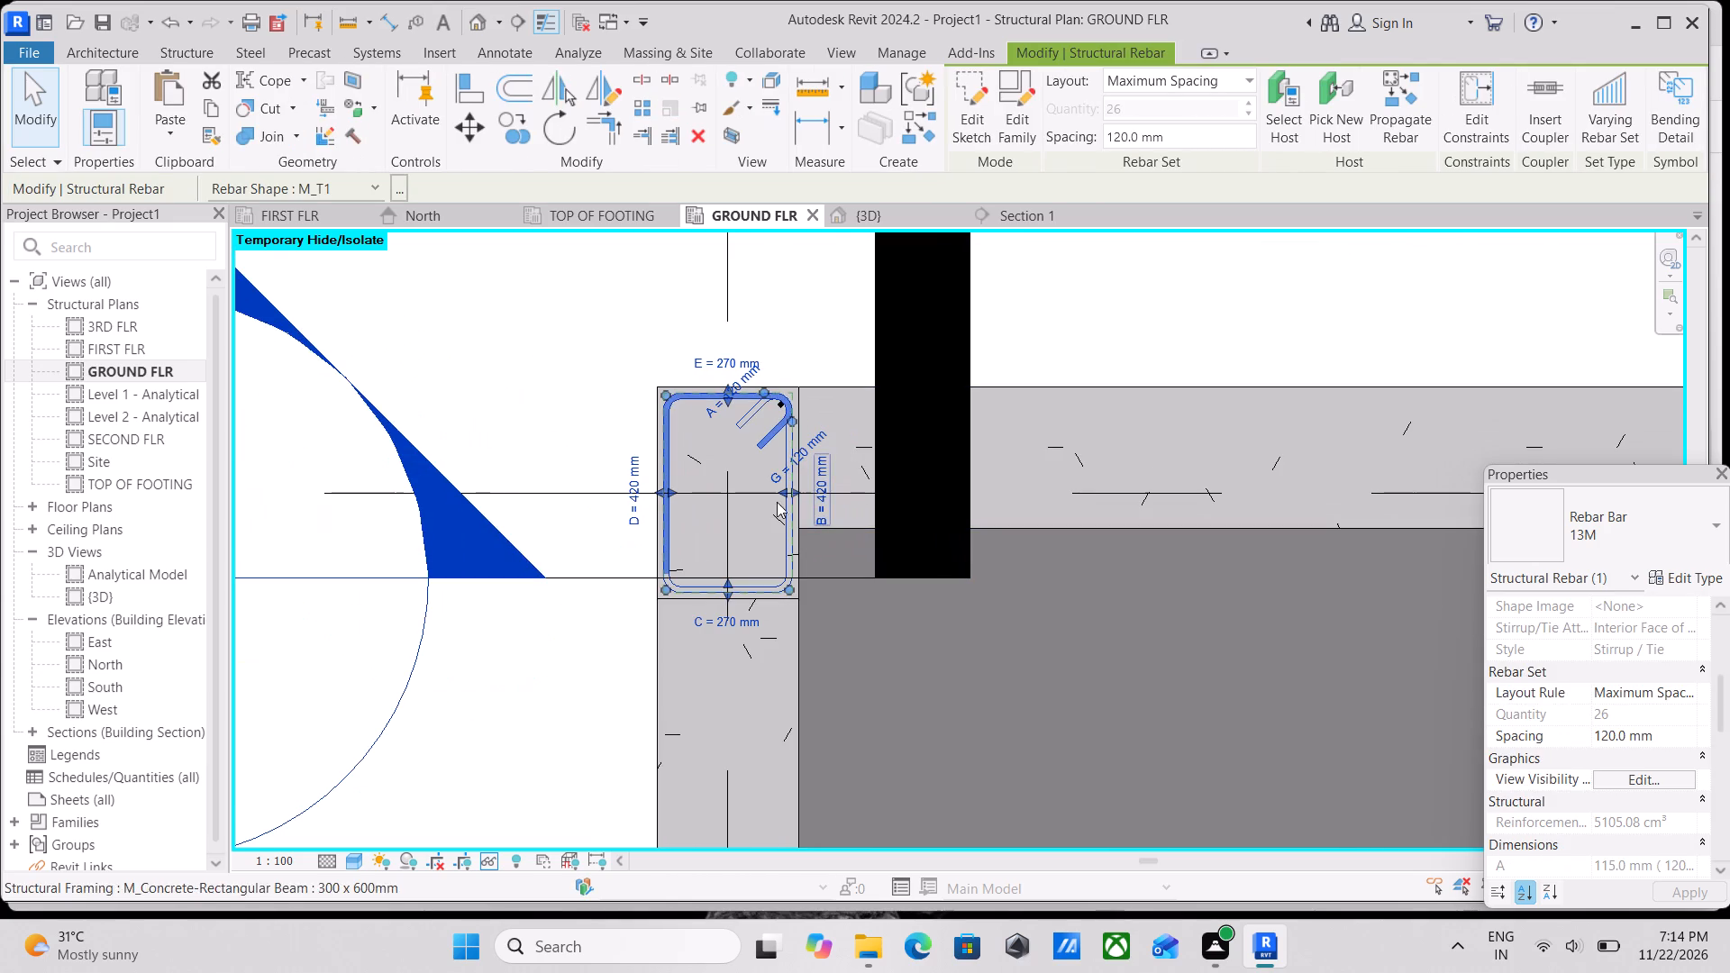
scroll(777, 502, up, 1)
scroll(698, 550, up, 3)
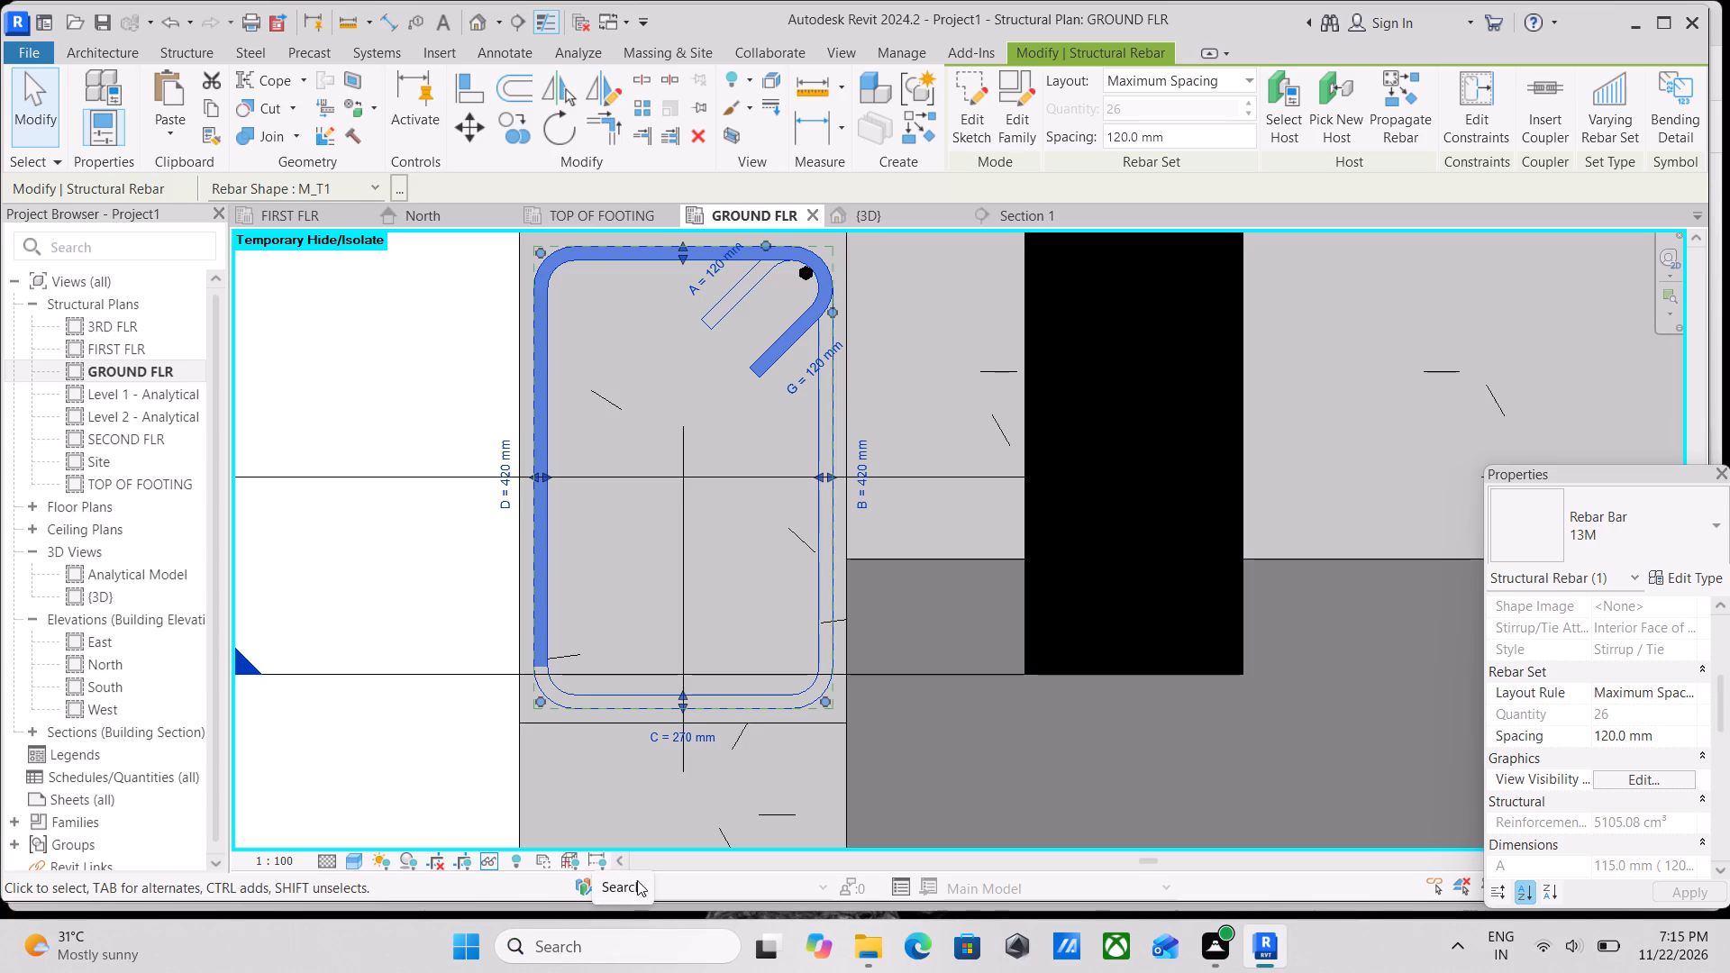
click(360, 863)
click(375, 720)
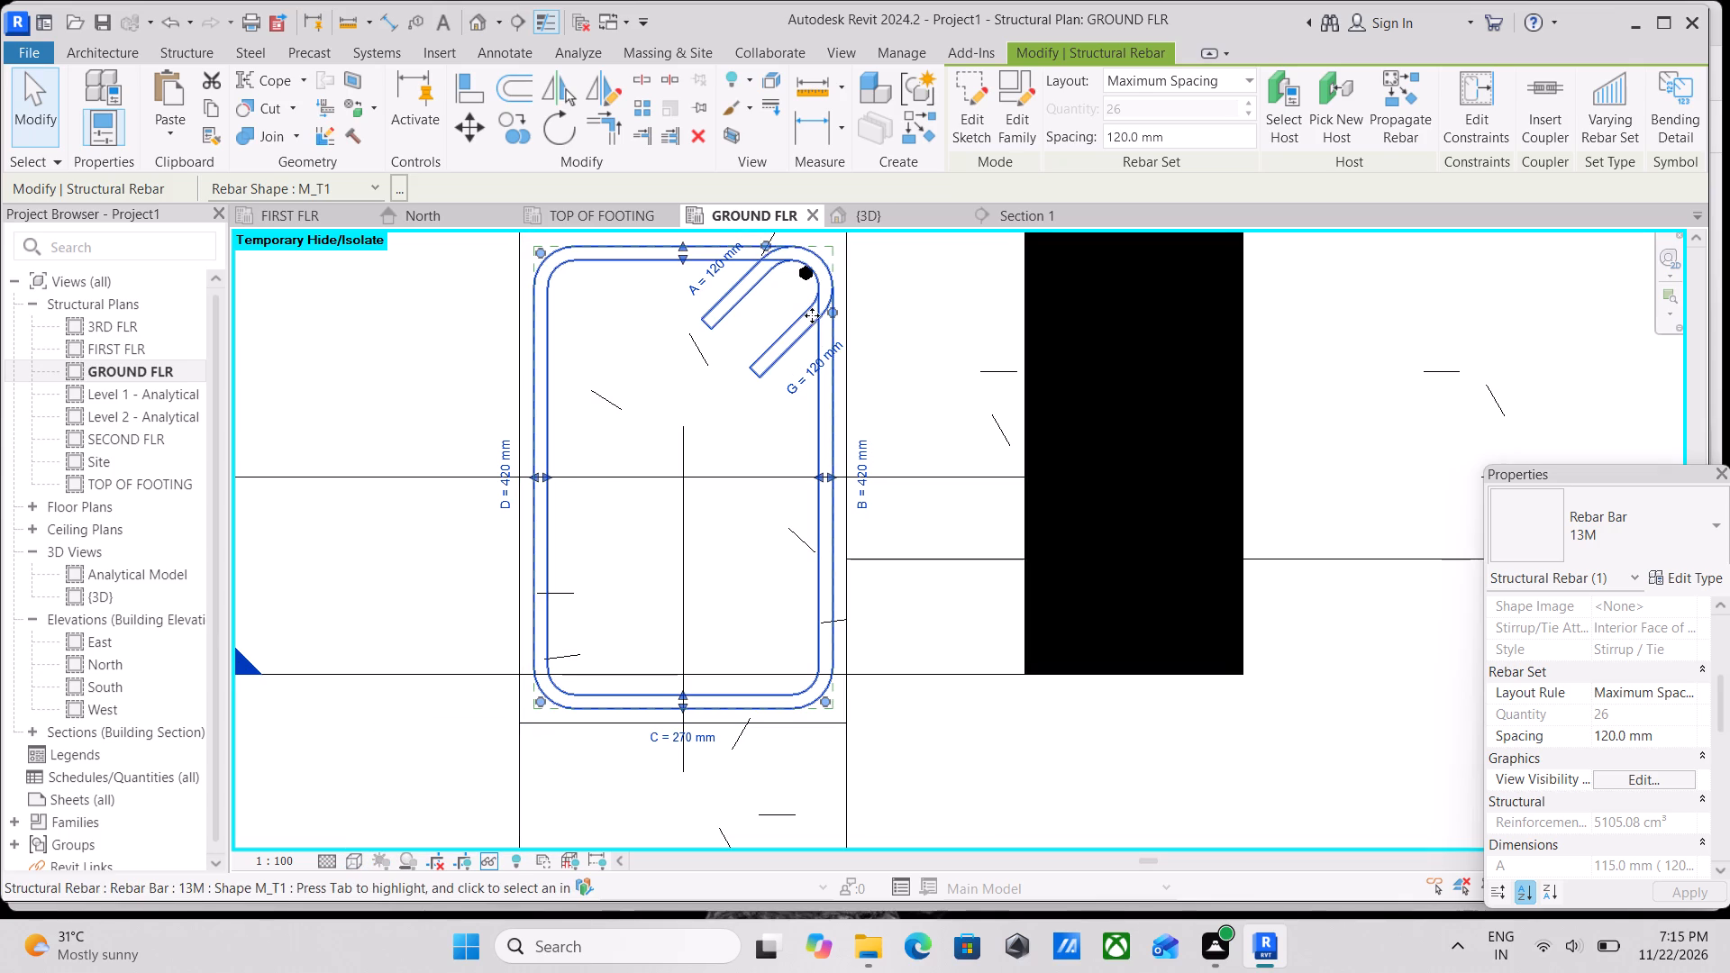
Nudge the single M_00 bar inward at the tie's hooked corner, about 50 mm and 47.5 mm from the adjacent column faces.
scroll(800, 295, up, 5)
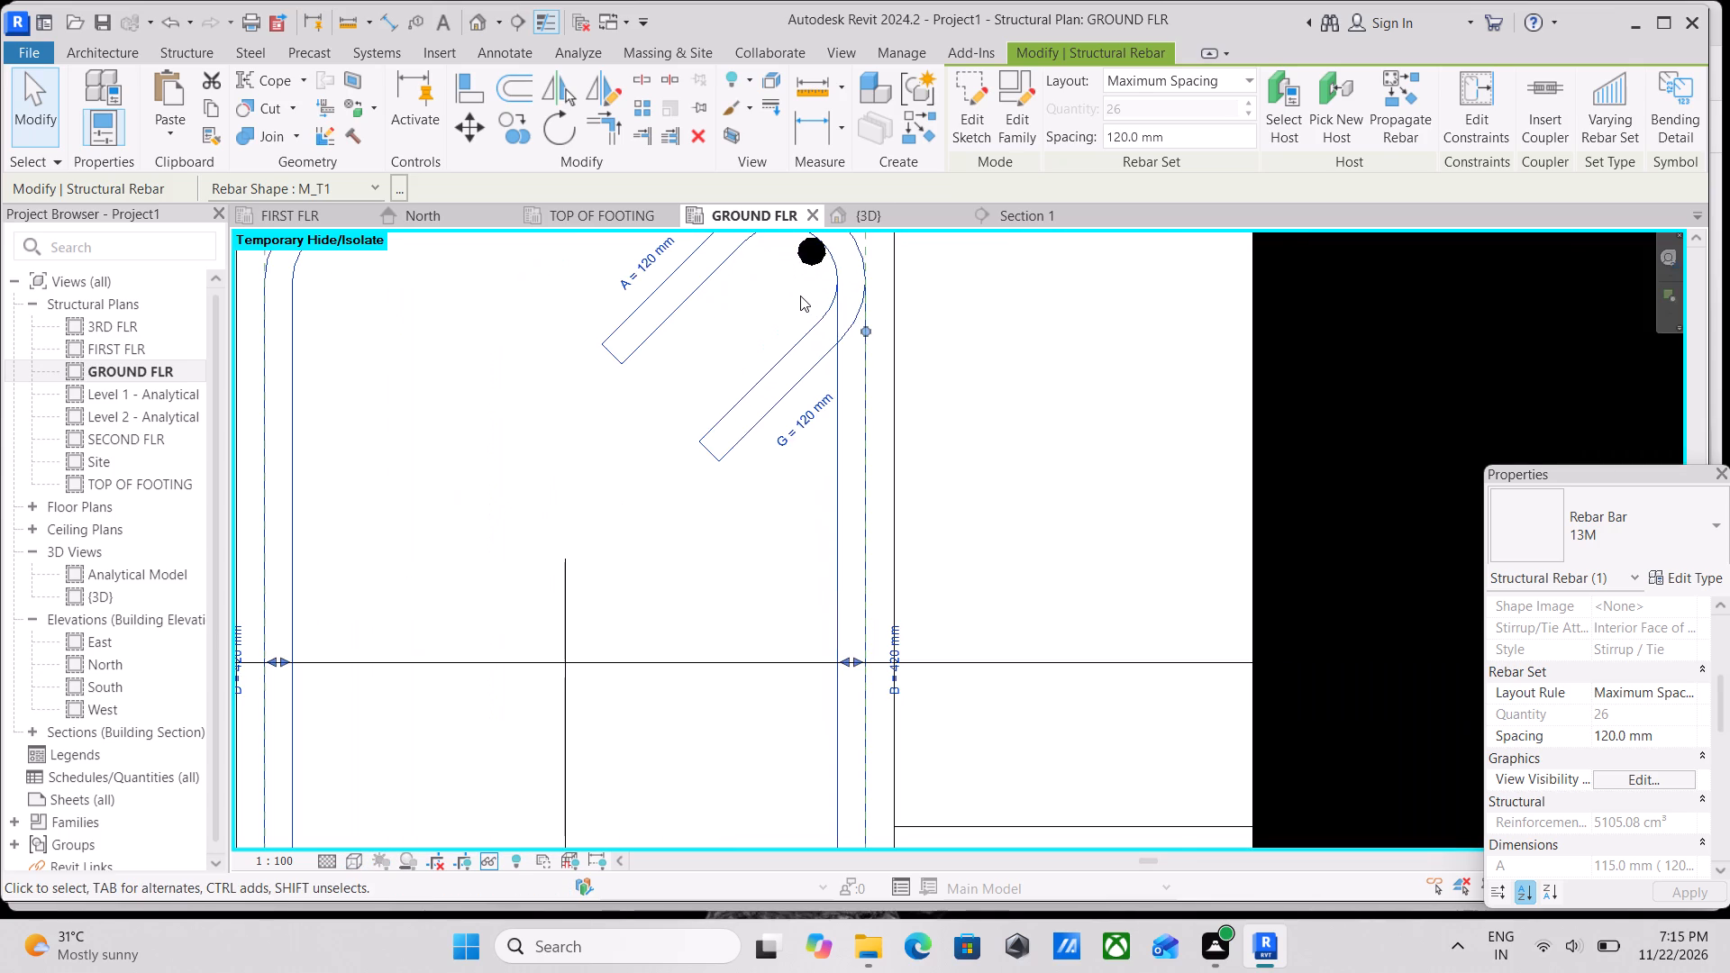
middle_drag(800, 299, 824, 396)
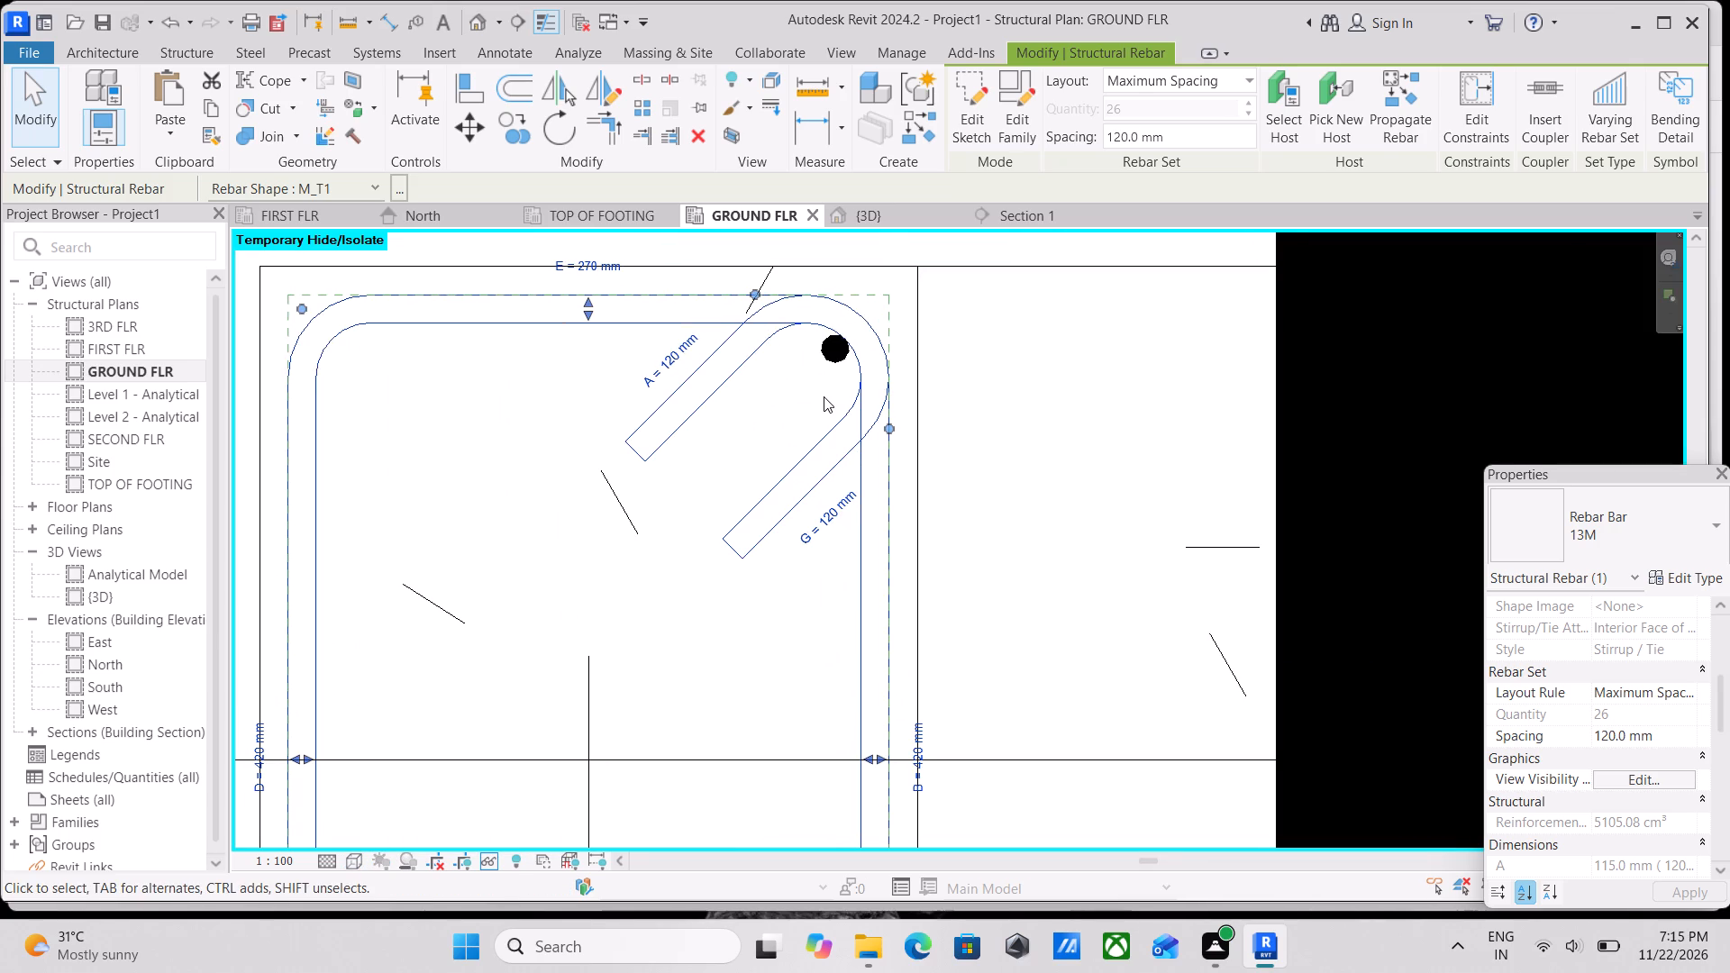
middle_drag(824, 396, 840, 432)
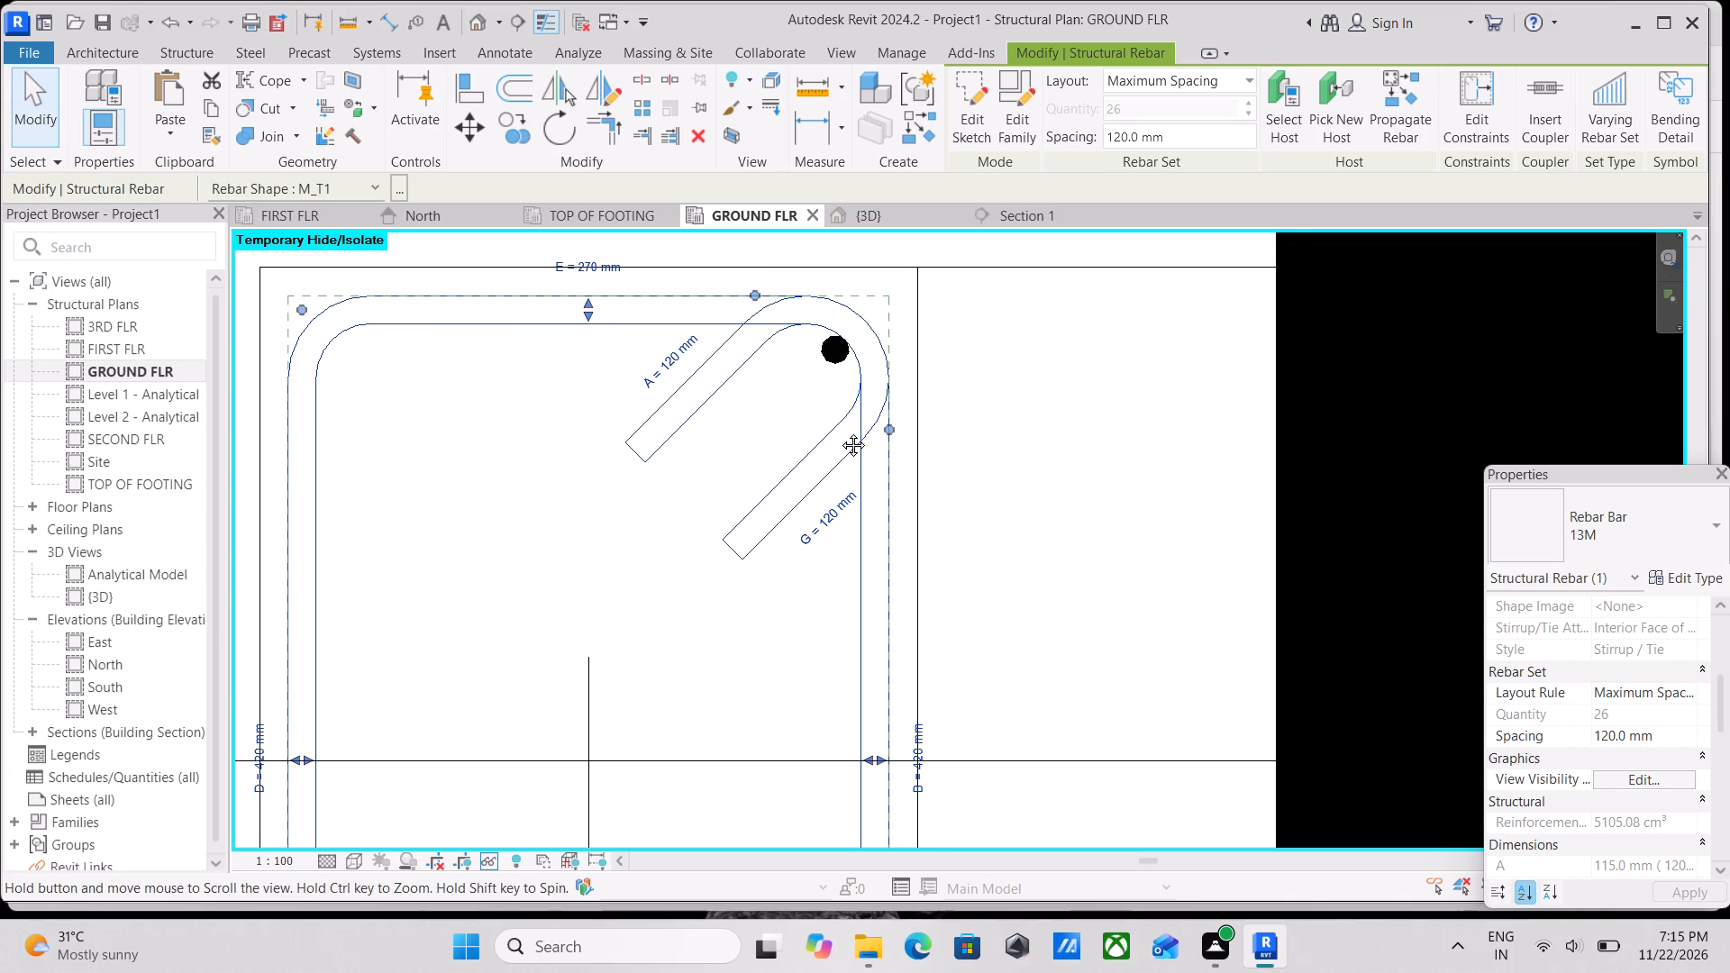
middle_drag(840, 432, 842, 437)
click(848, 391)
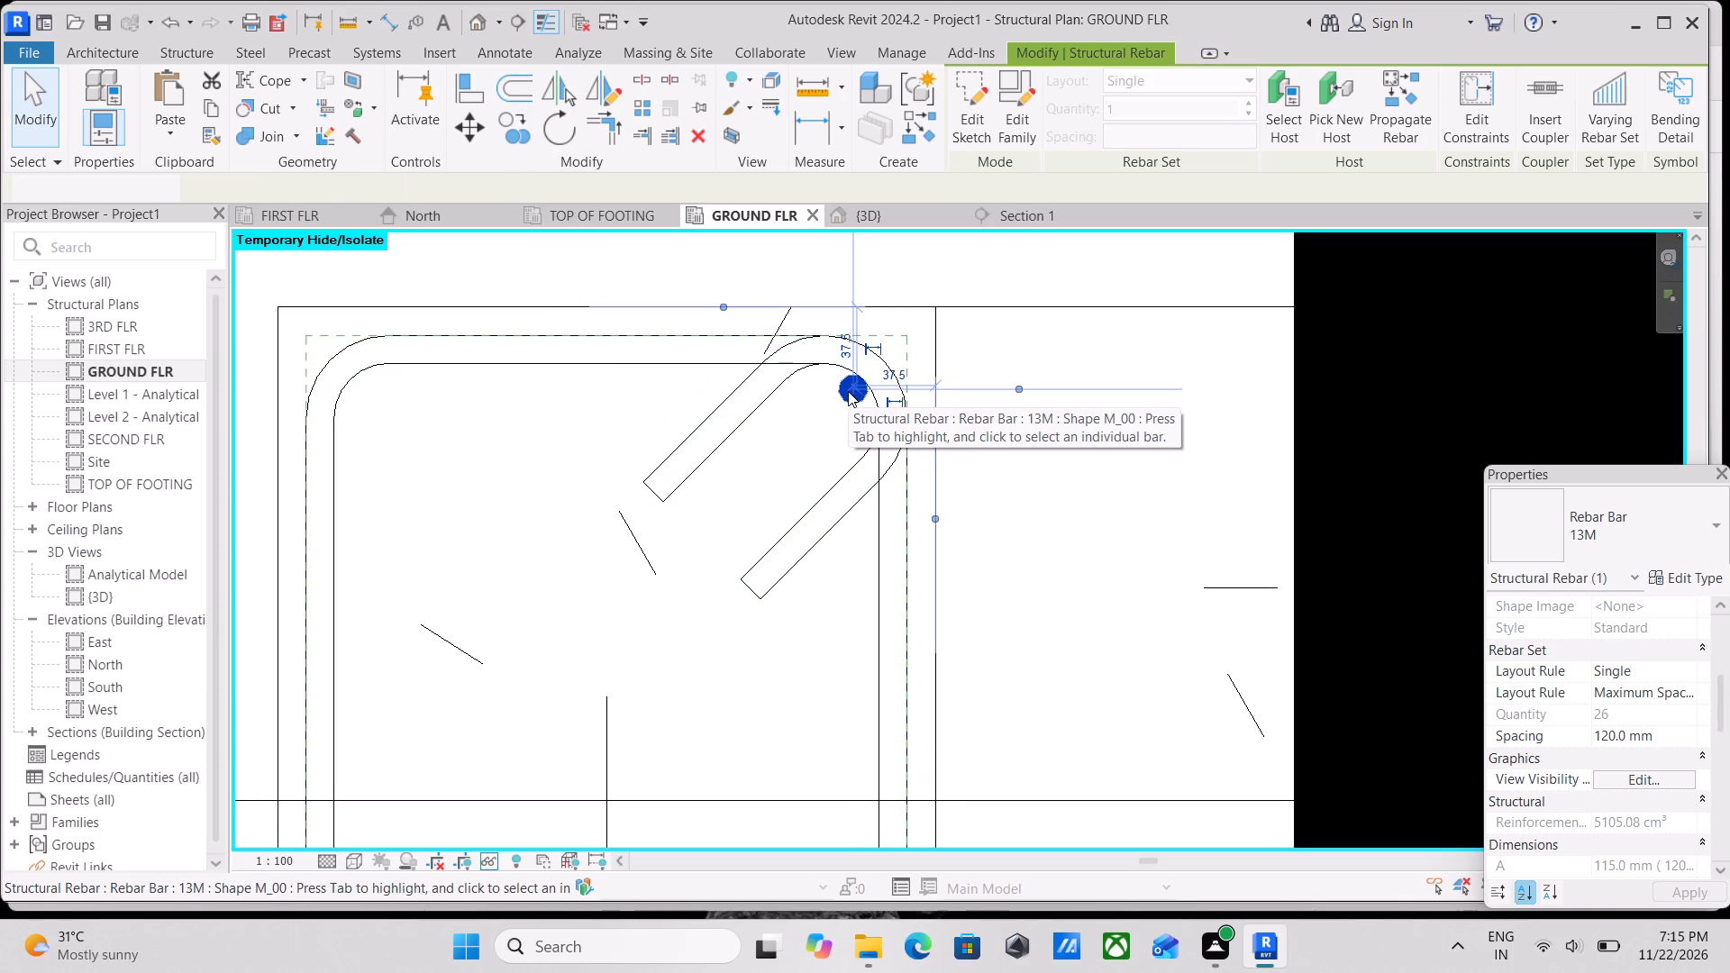
key(Left)
key(Left)
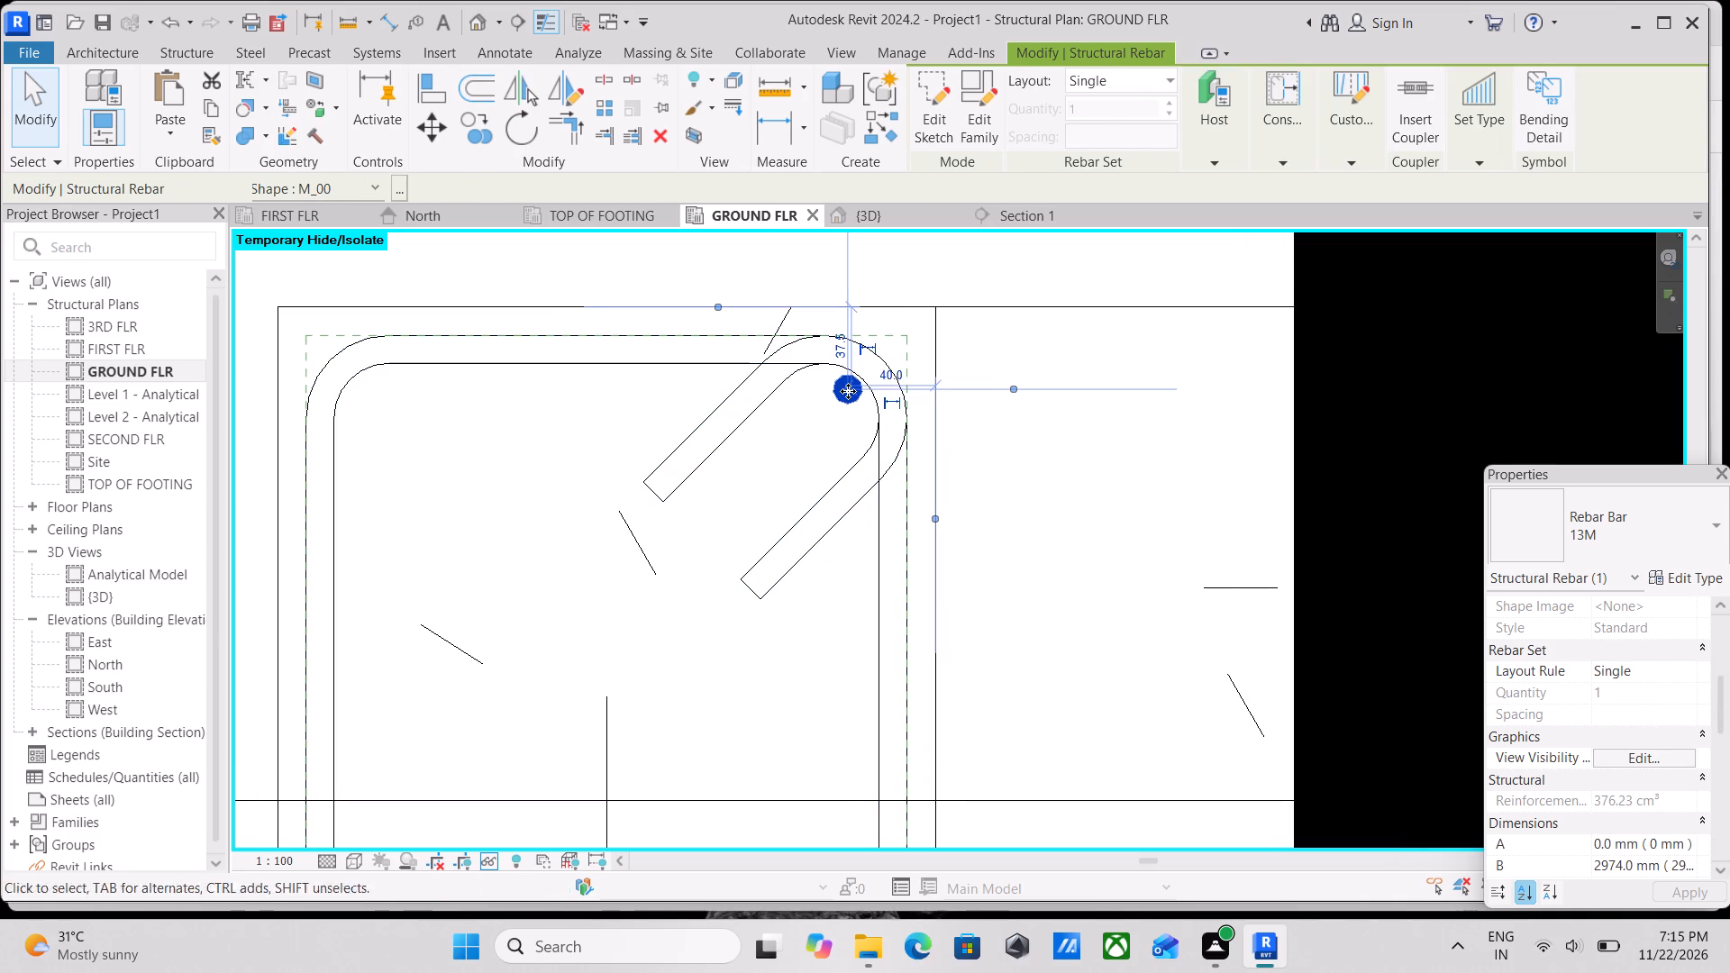
key(Down)
key(Down)
key(Down)
key(Down)
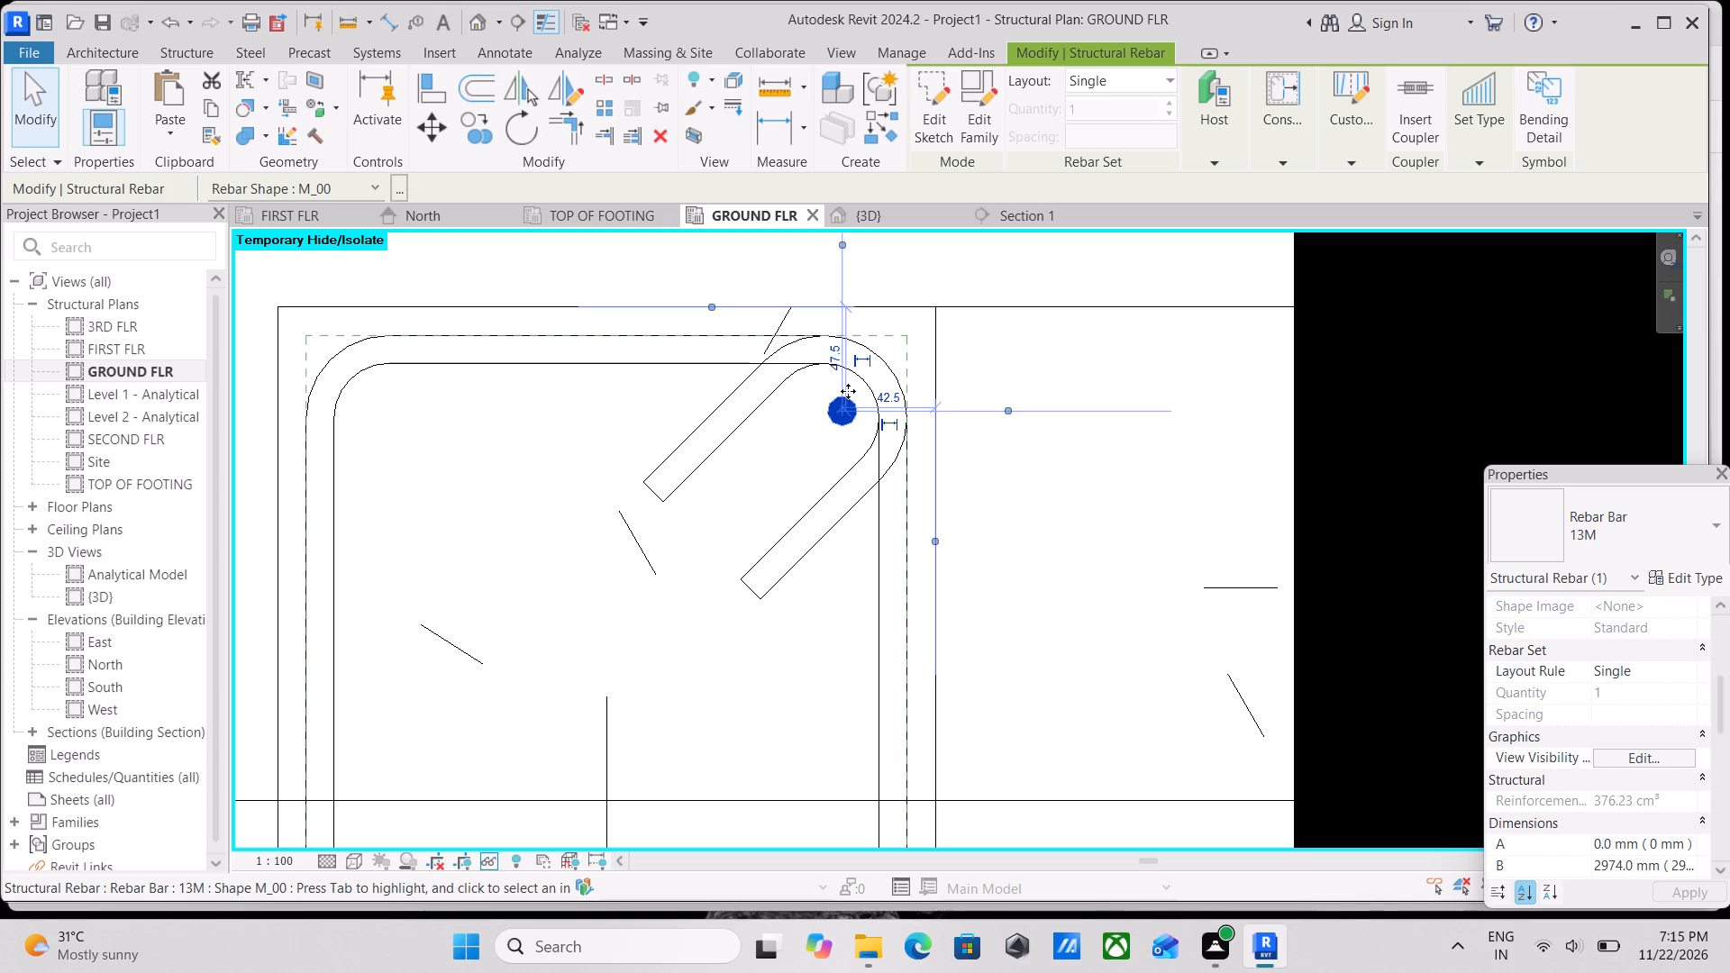
key(Left)
key(Left)
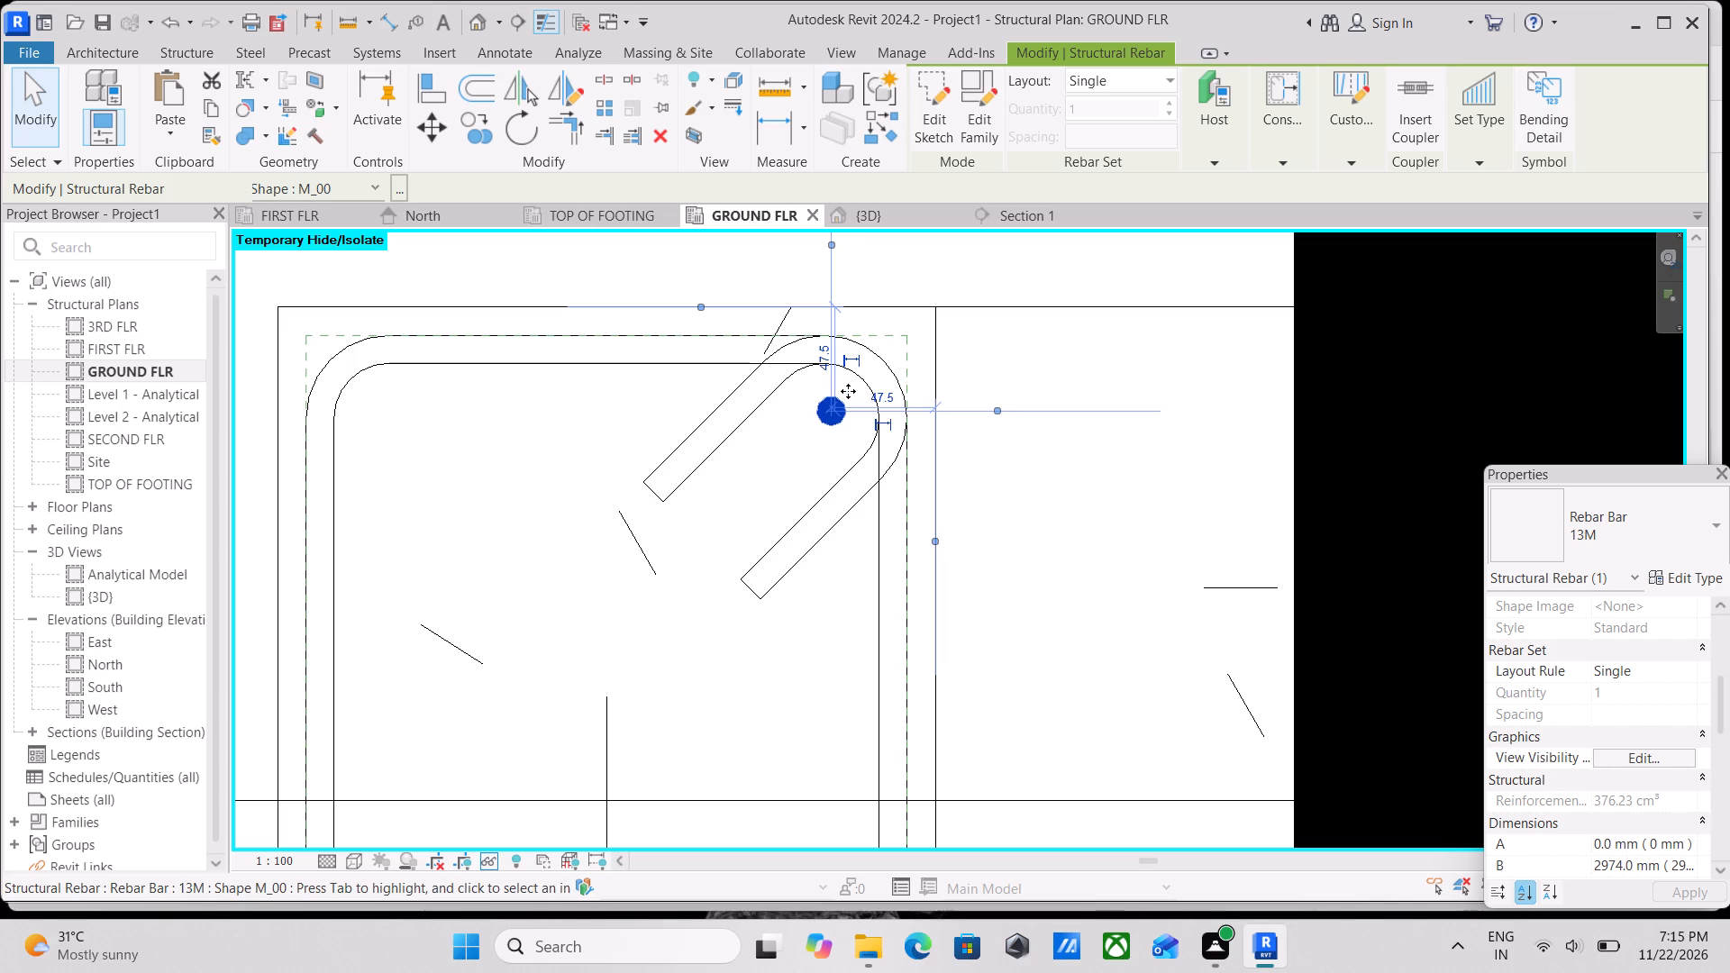
key(Left)
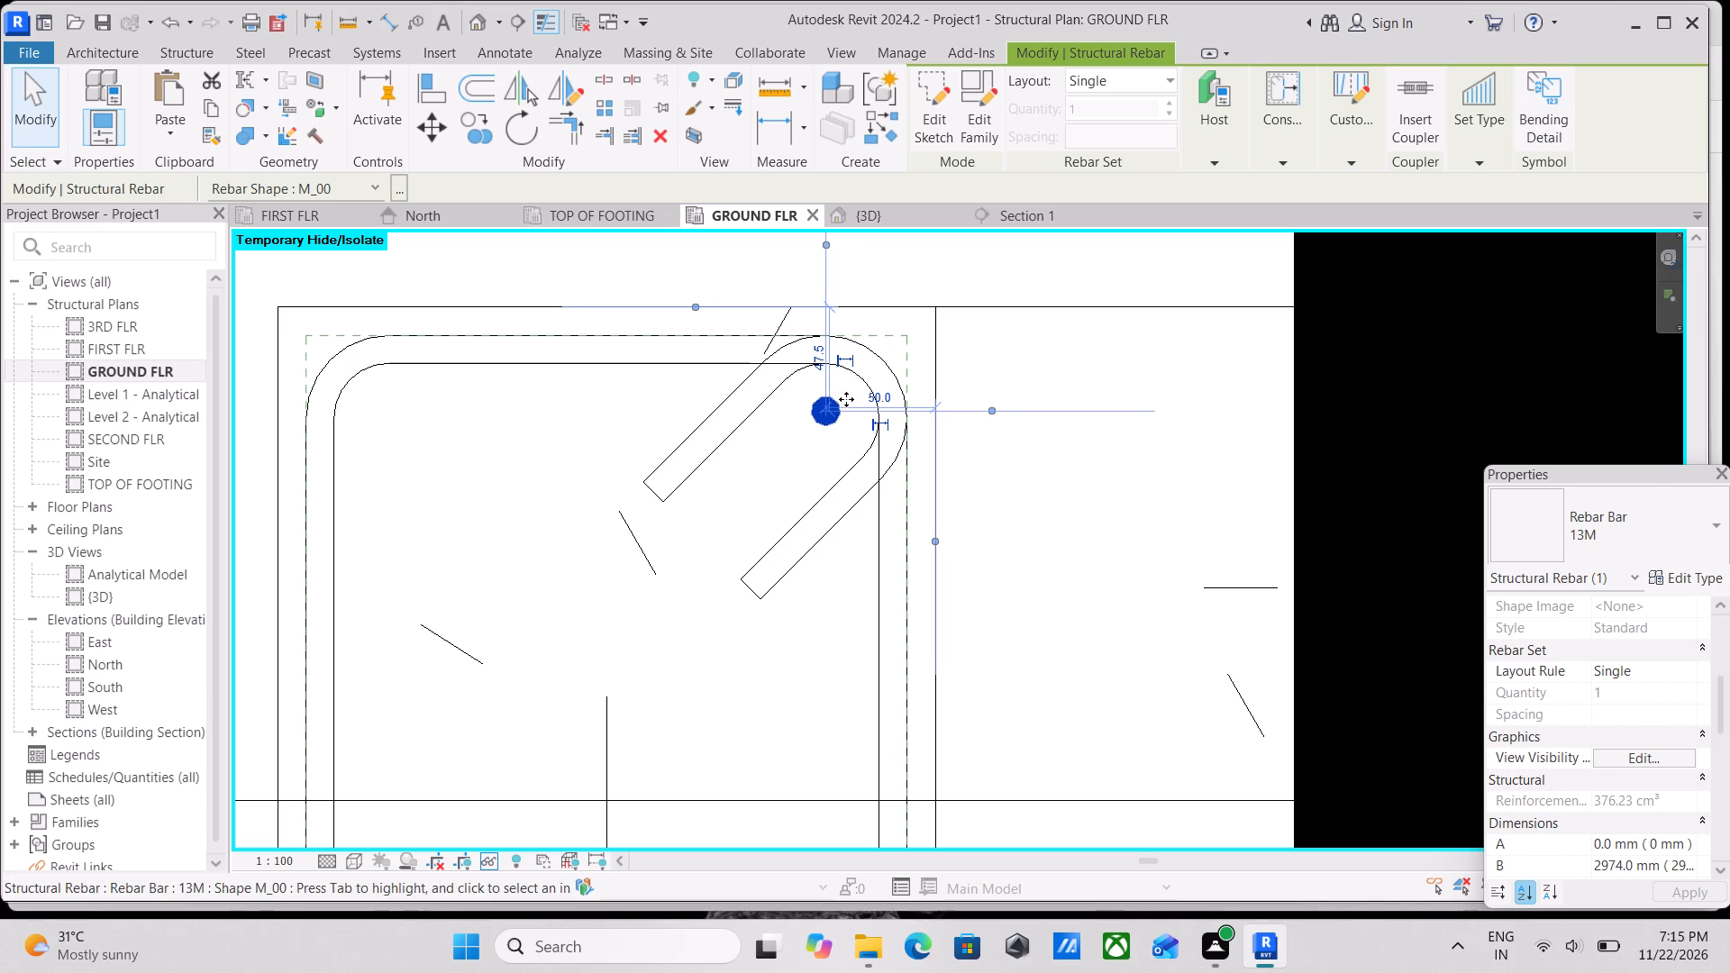
Change the M_00 bar to a Fixed Number rebar set with a quantity of 4 along the column's long side.
scroll(846, 399, down, 3)
click(1106, 71)
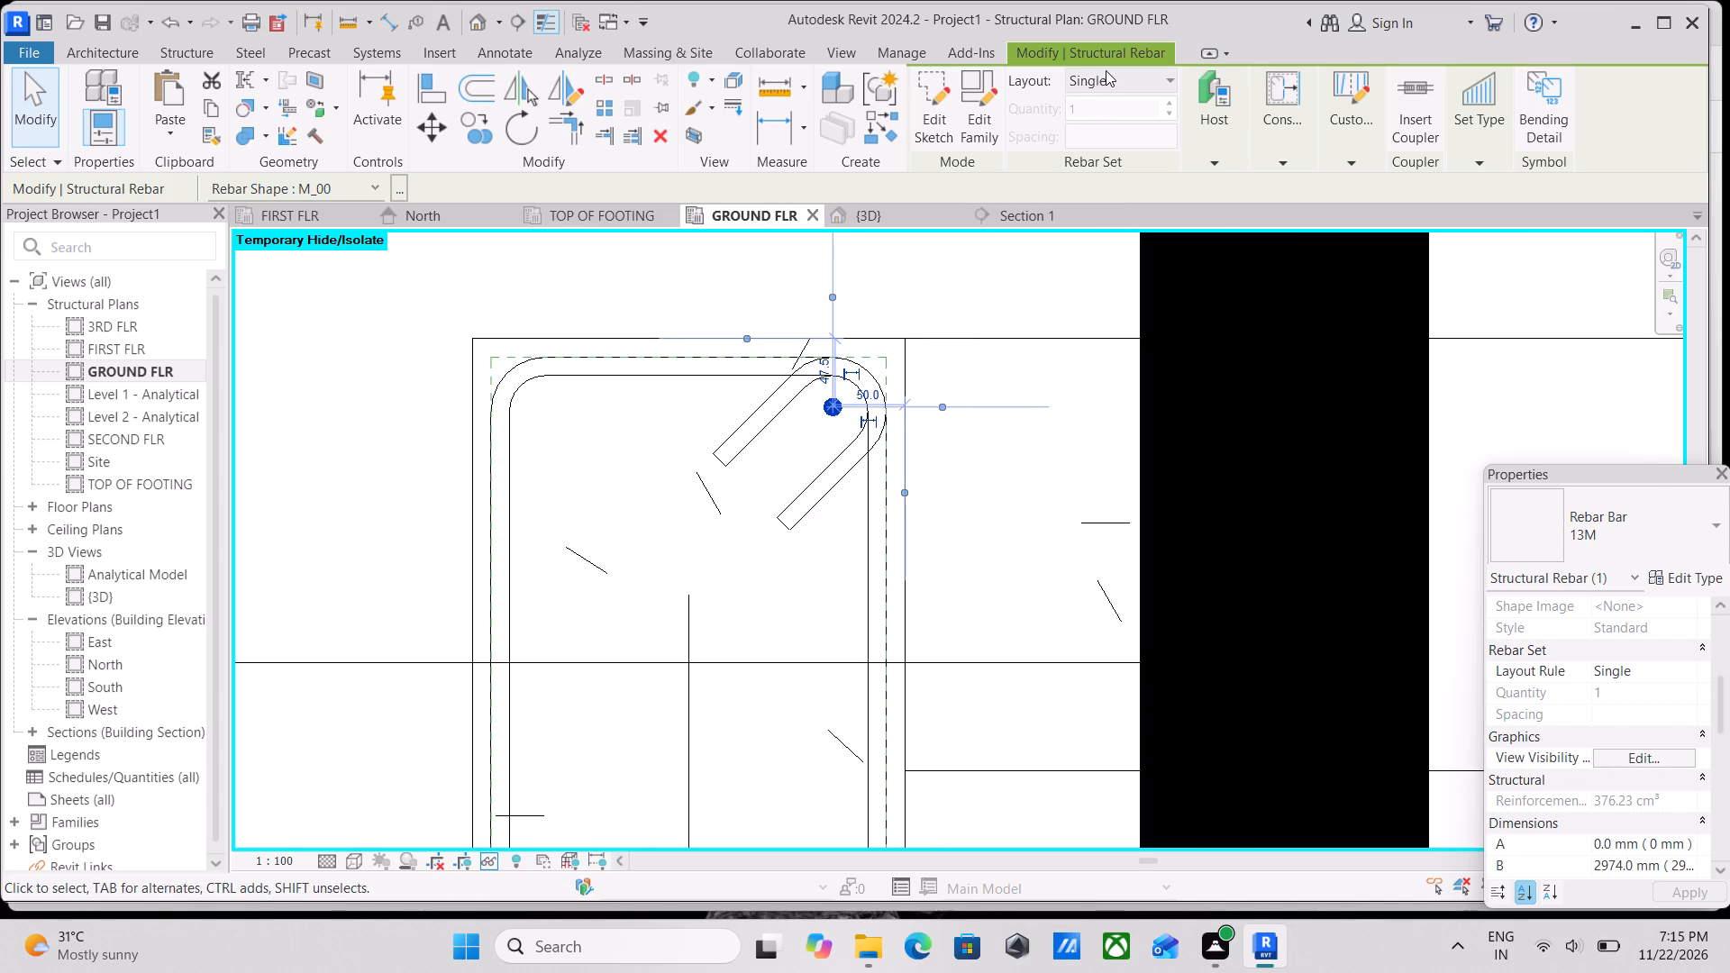
click(1127, 135)
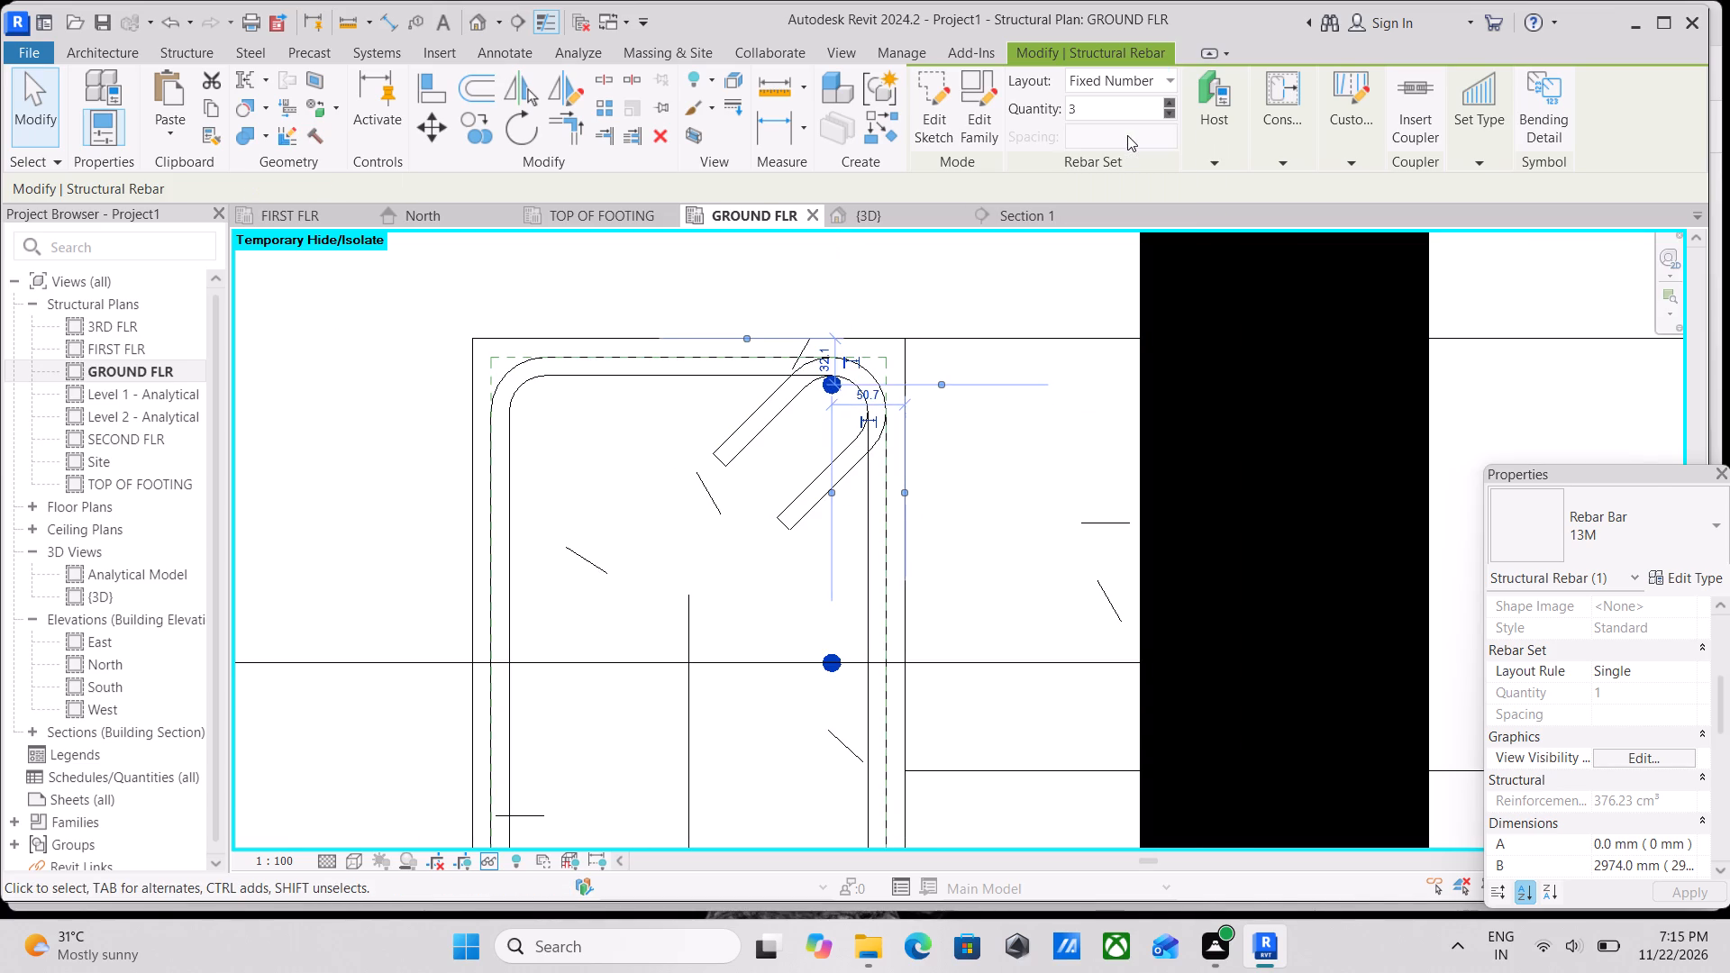
scroll(961, 705, down, 5)
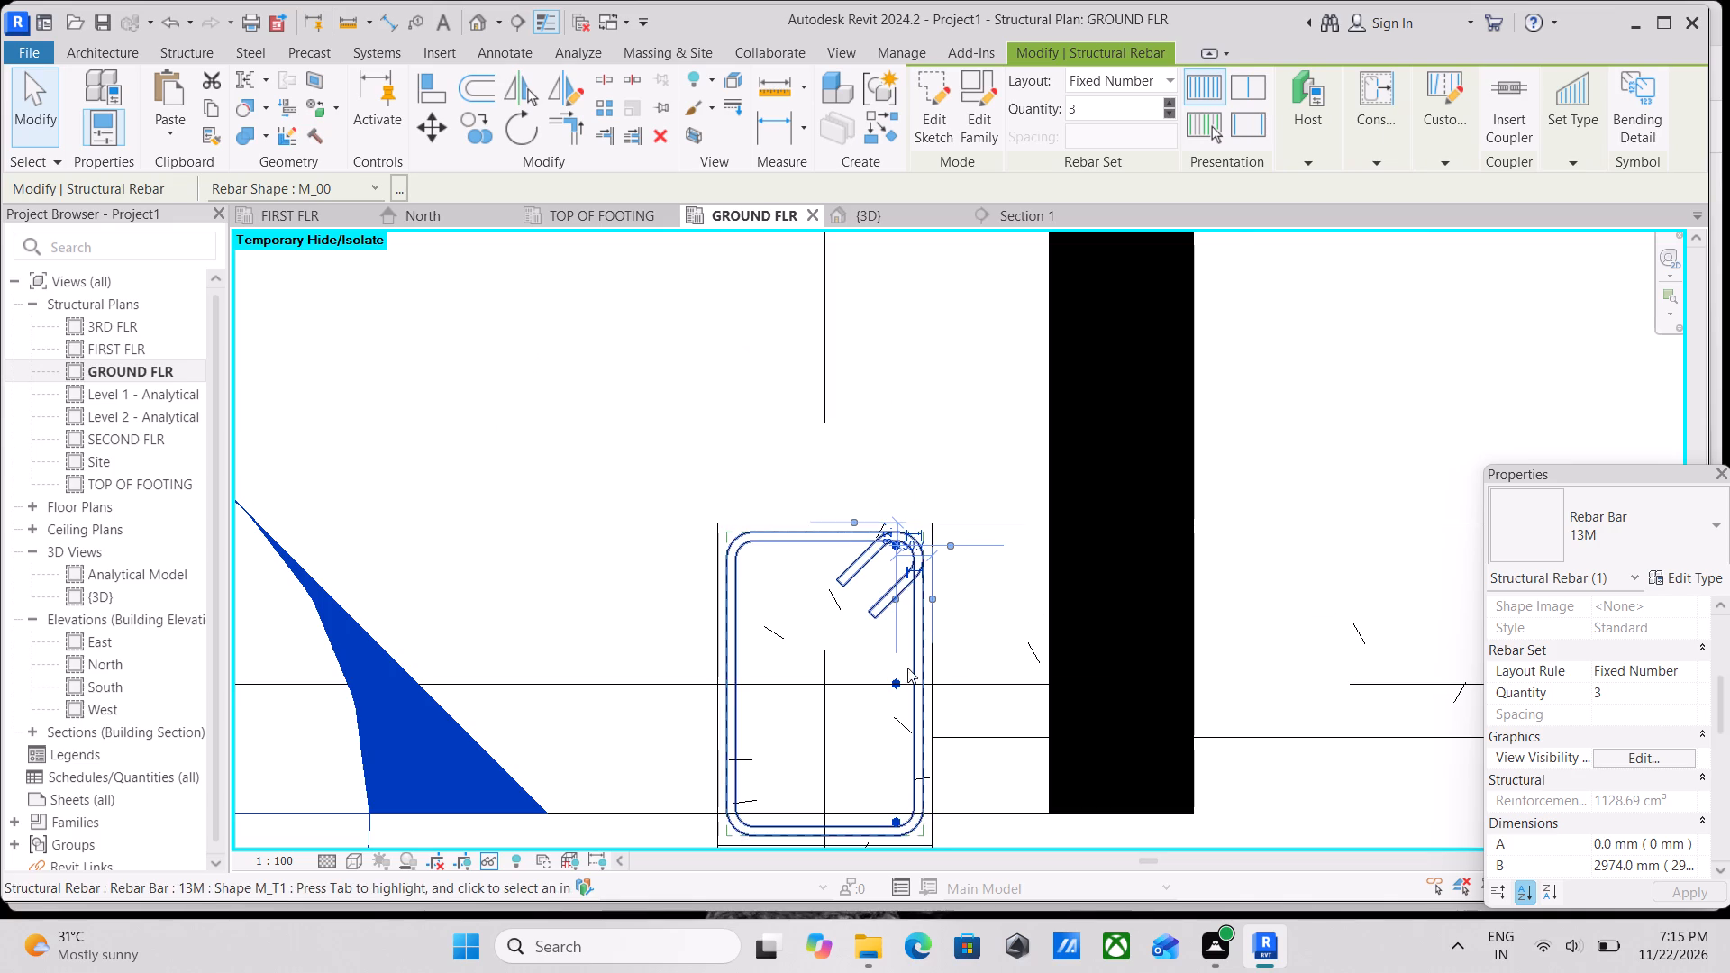
scroll(907, 668, up, 2)
click(1085, 105)
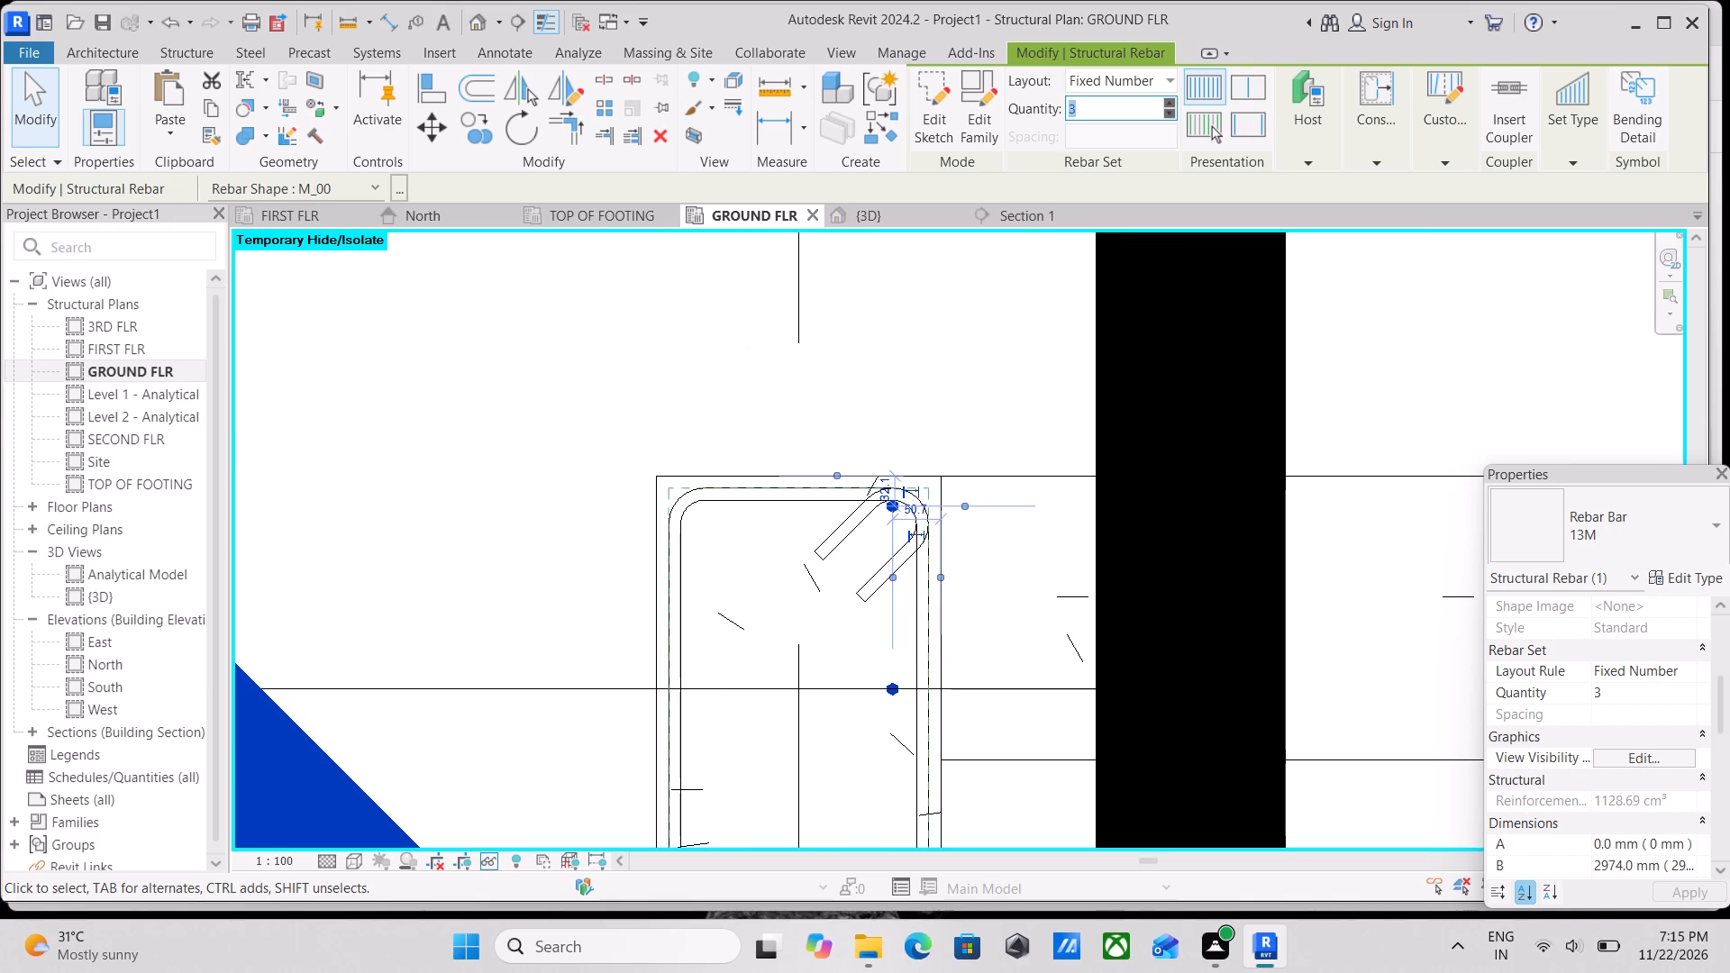
drag(1086, 105, 1052, 105)
key(4)
key(Return)
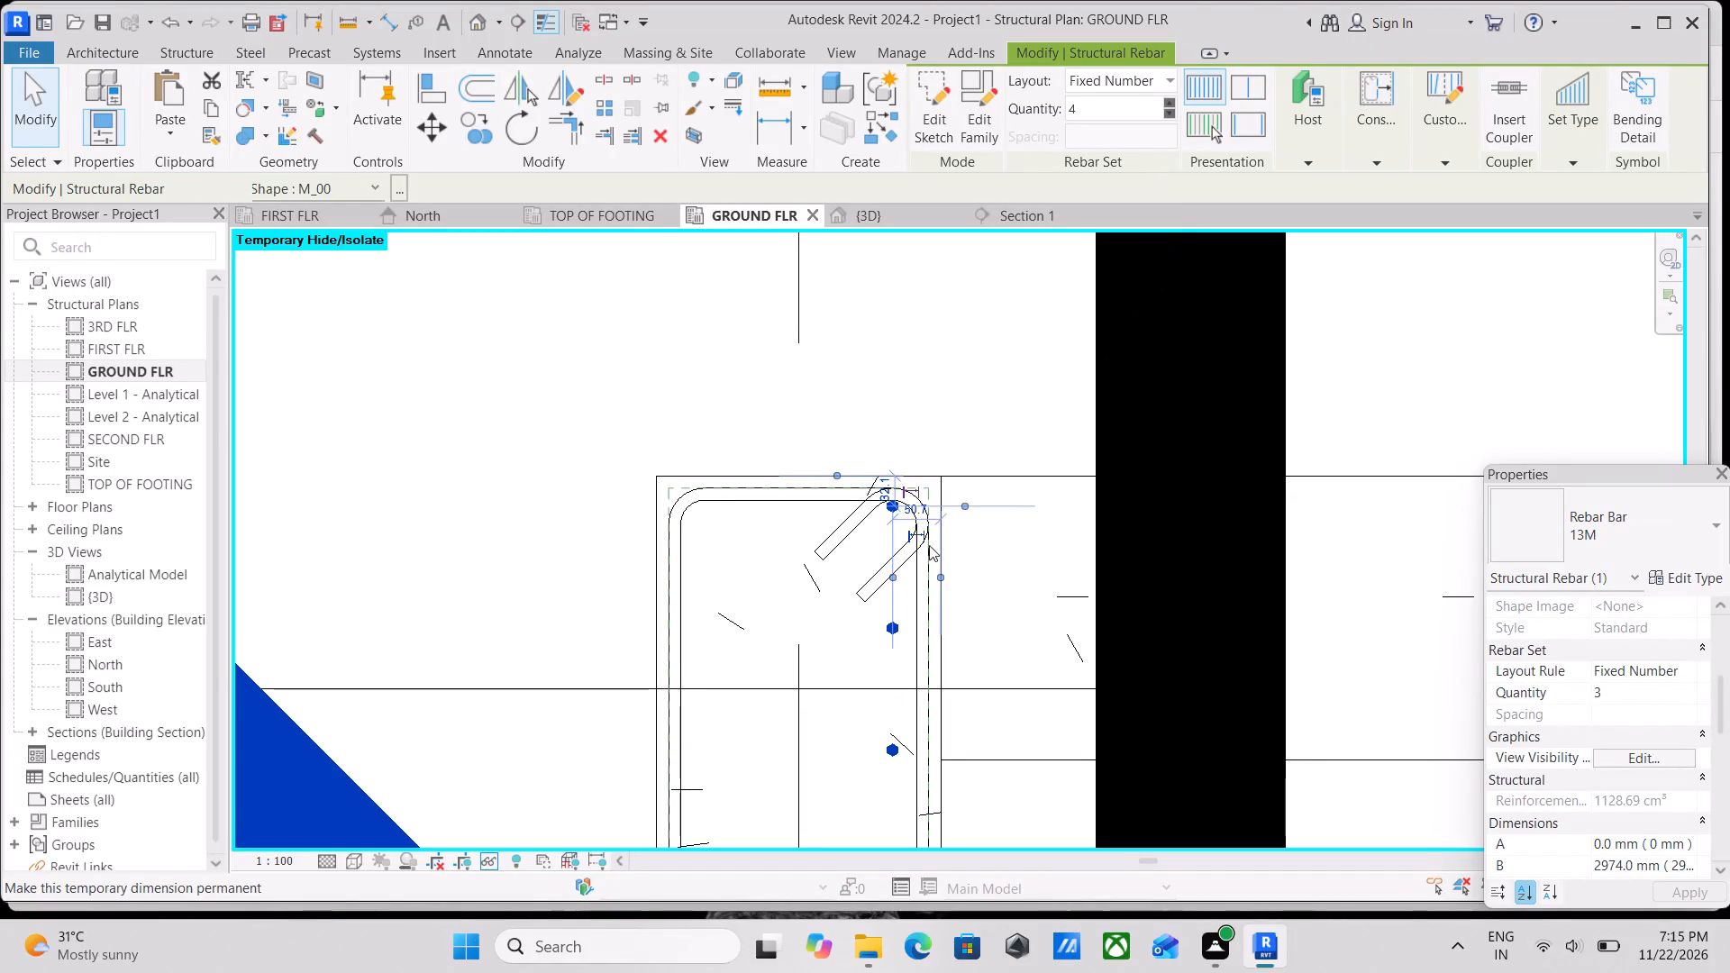
middle_drag(919, 520, 902, 391)
scroll(910, 441, down, 1)
key(Escape)
Shift the end bar of the four-bar M_00 set inward from the tie corner opposite the hooks, along the column's long side.
scroll(915, 659, up, 3)
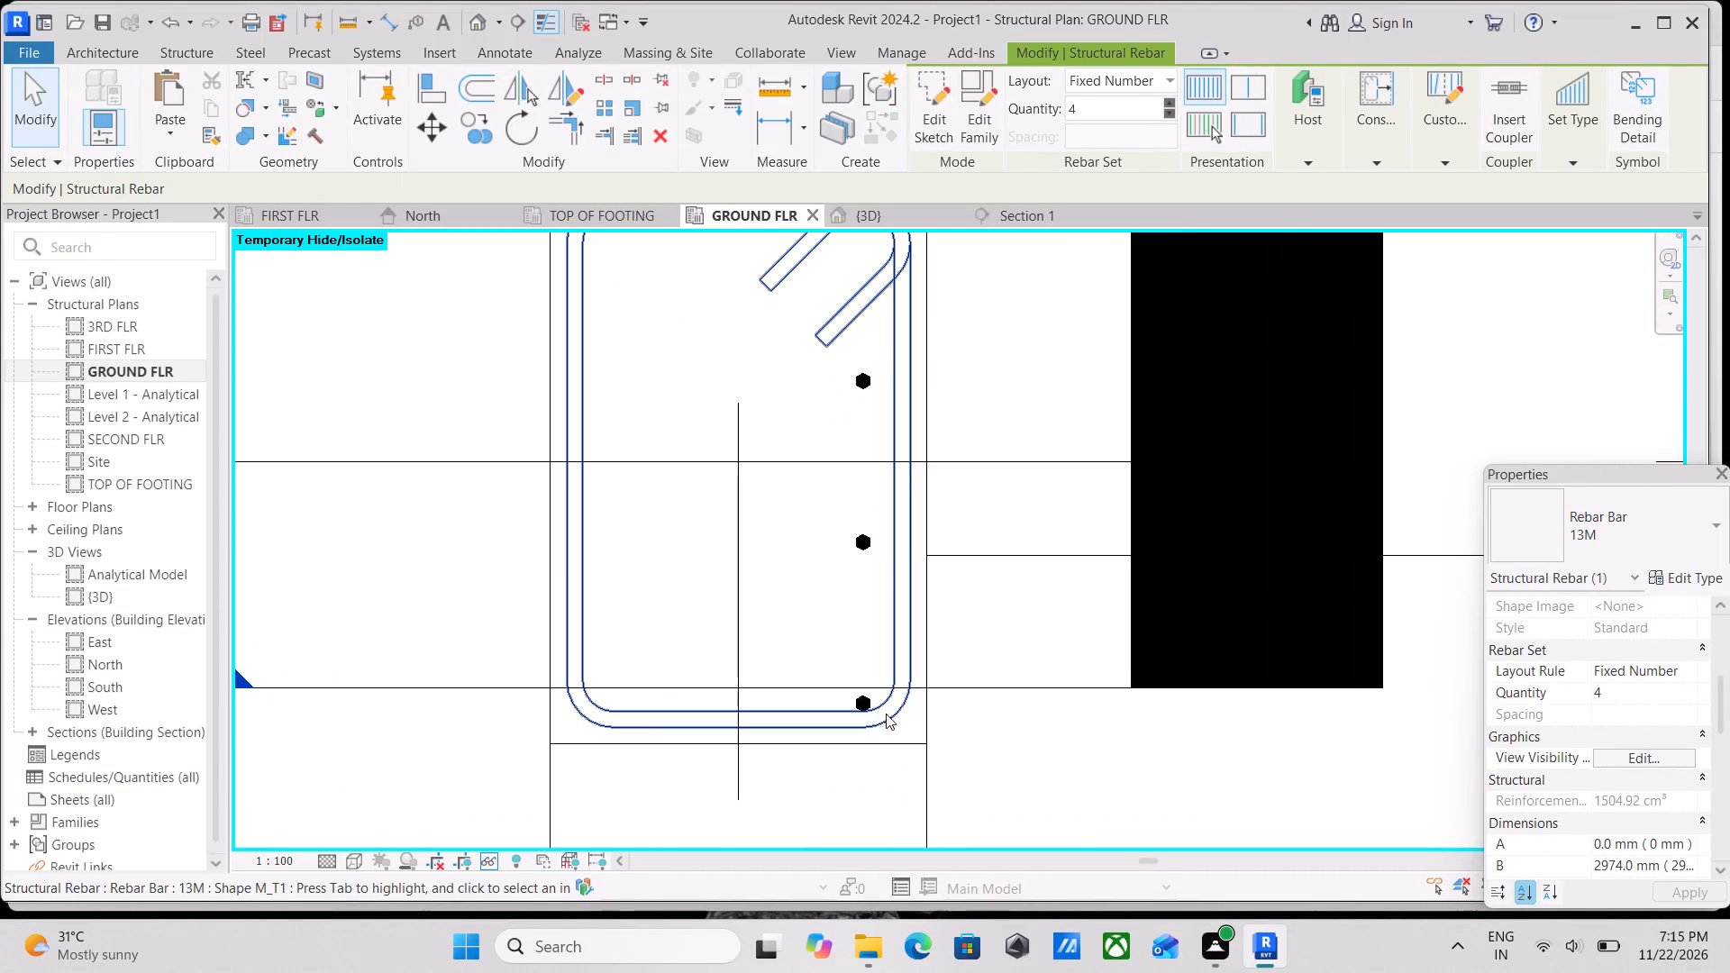
key(Escape)
click(858, 701)
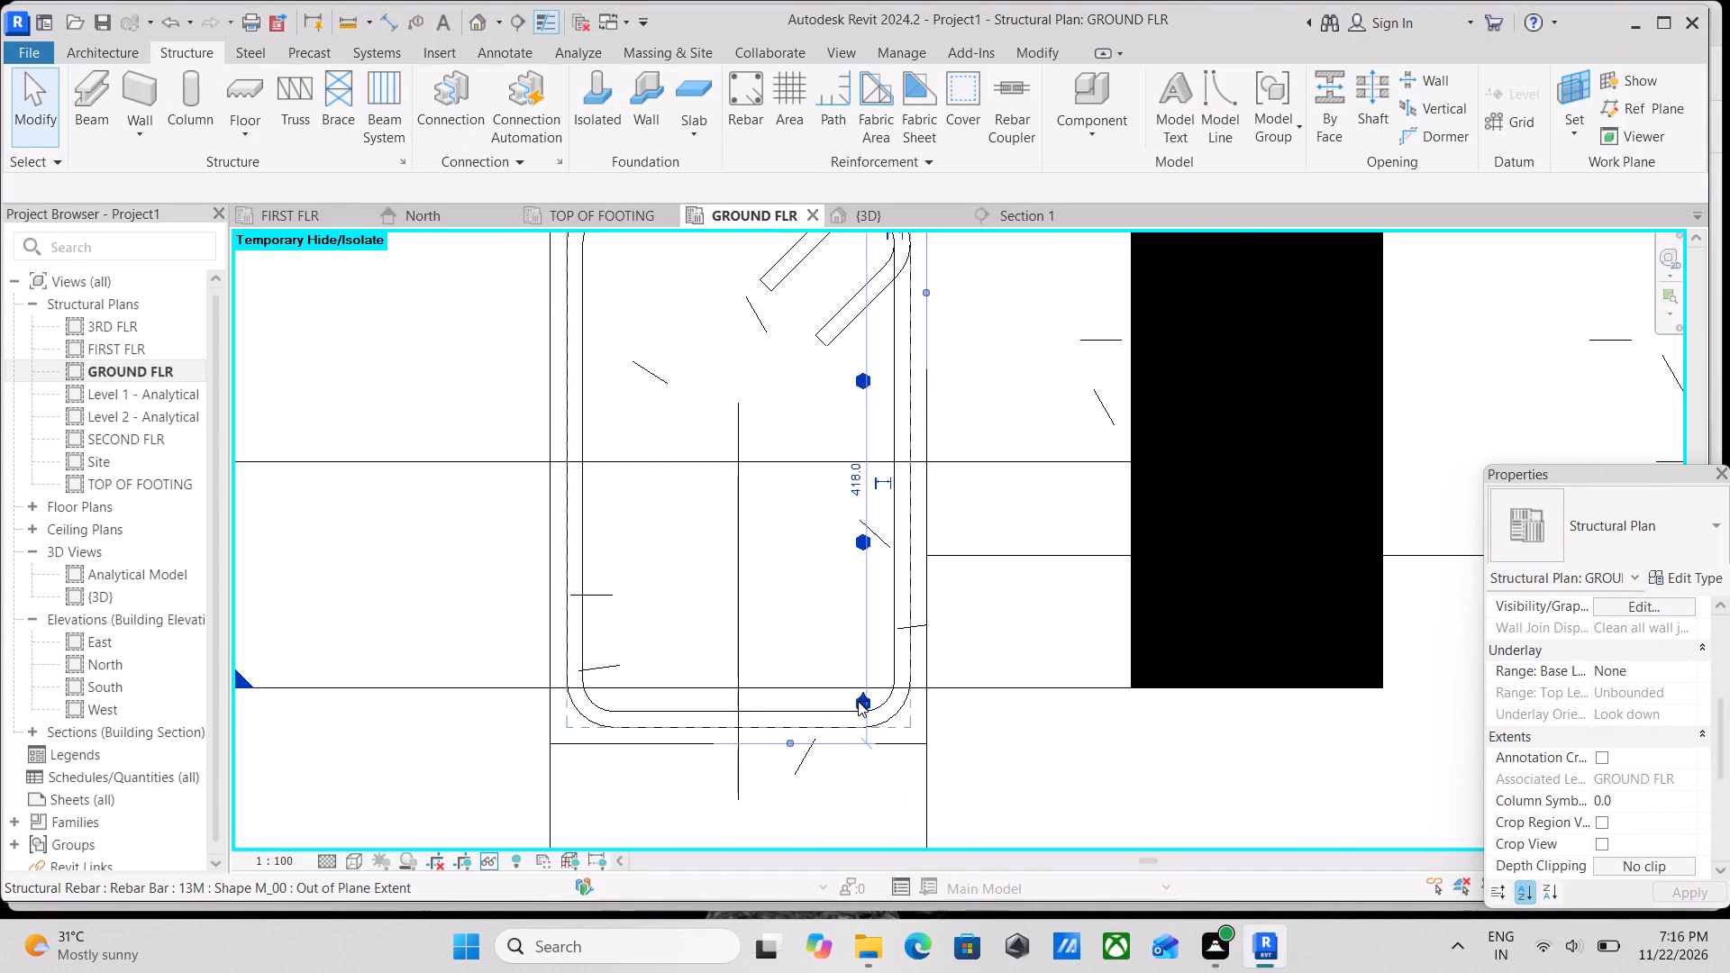
scroll(858, 701, up, 1)
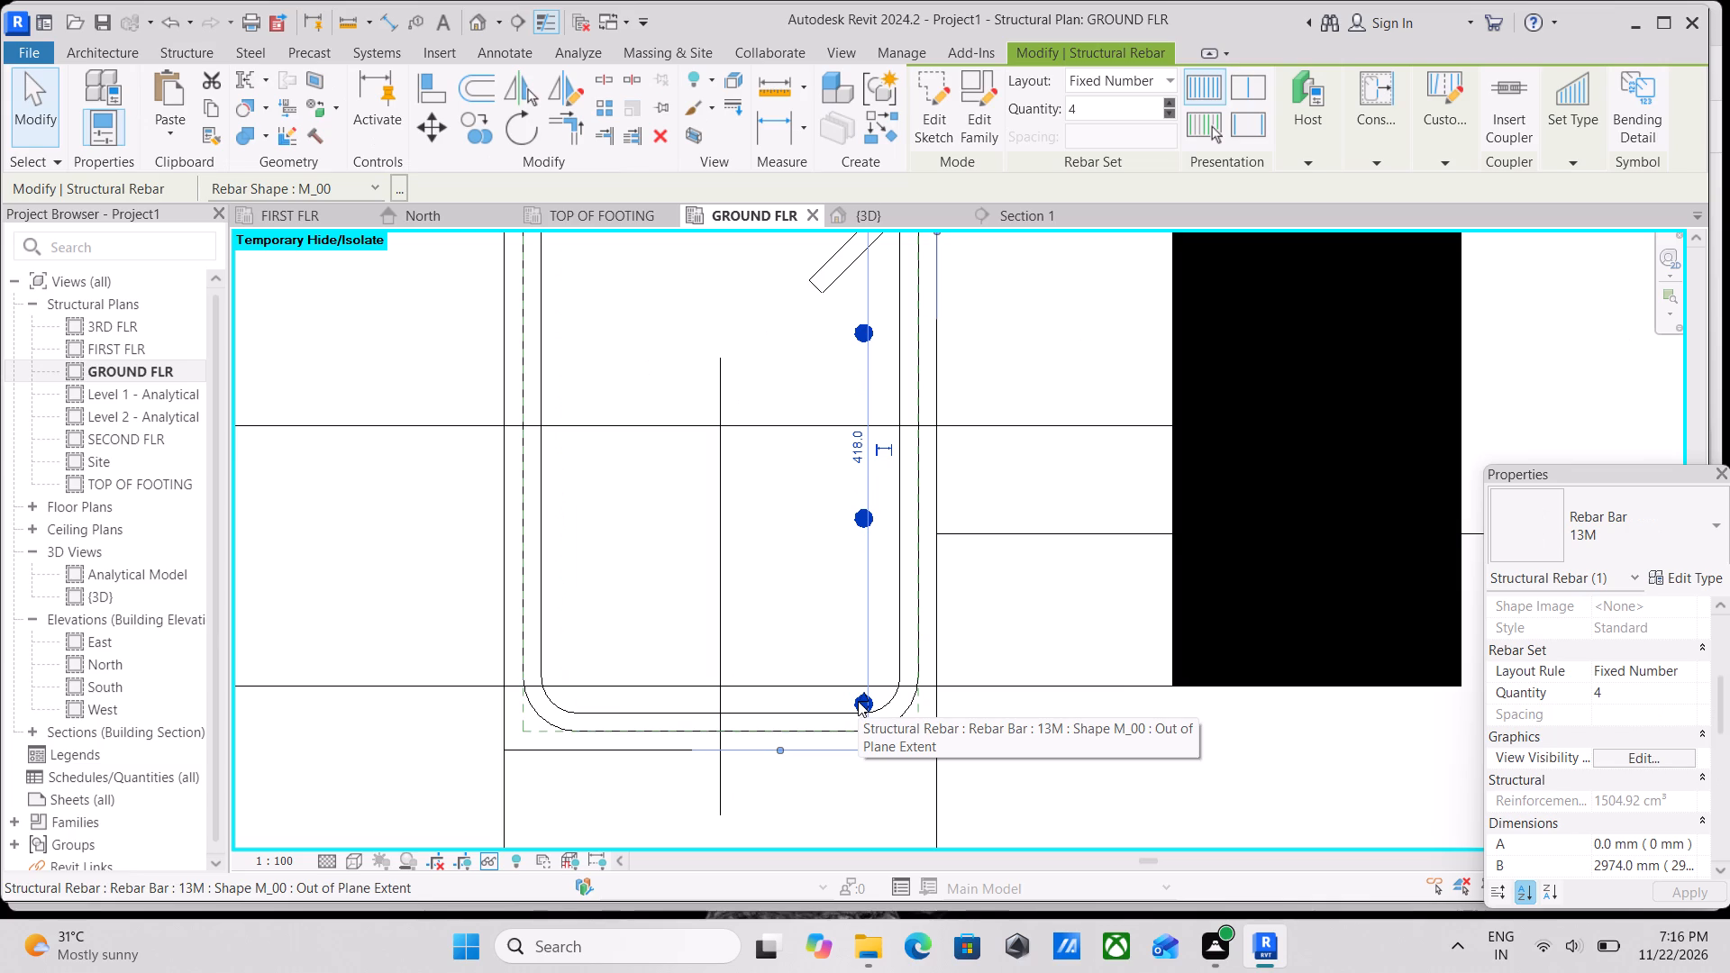
scroll(858, 701, up, 3)
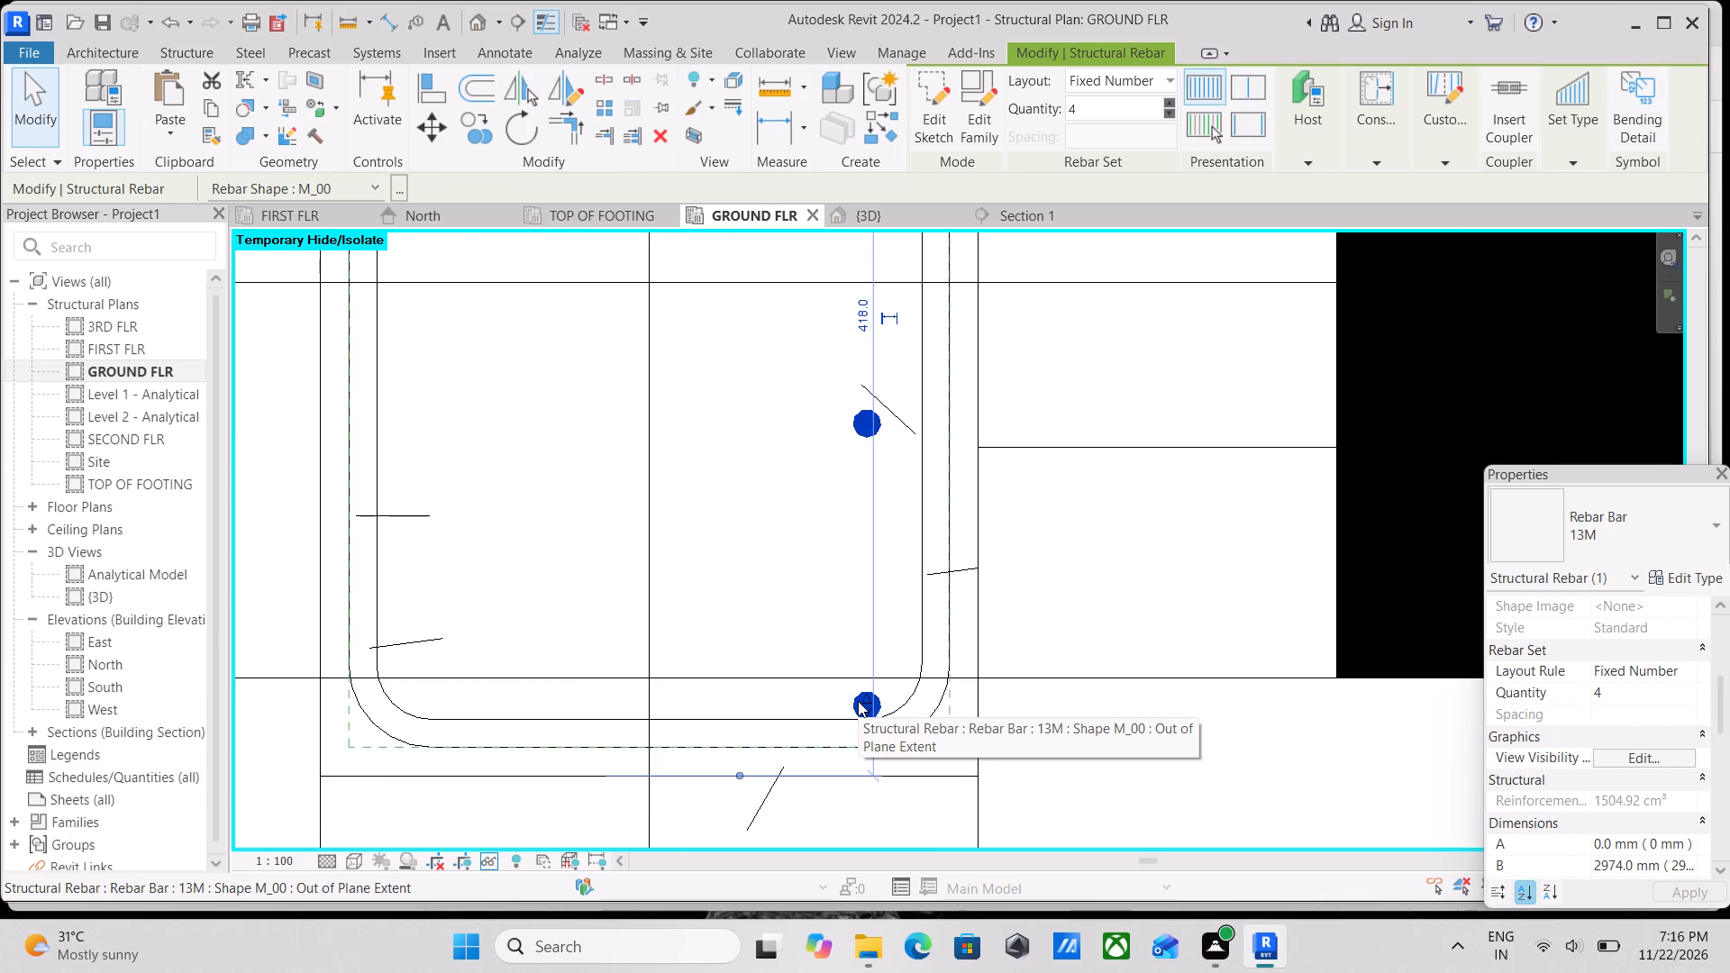
scroll(858, 701, up, 1)
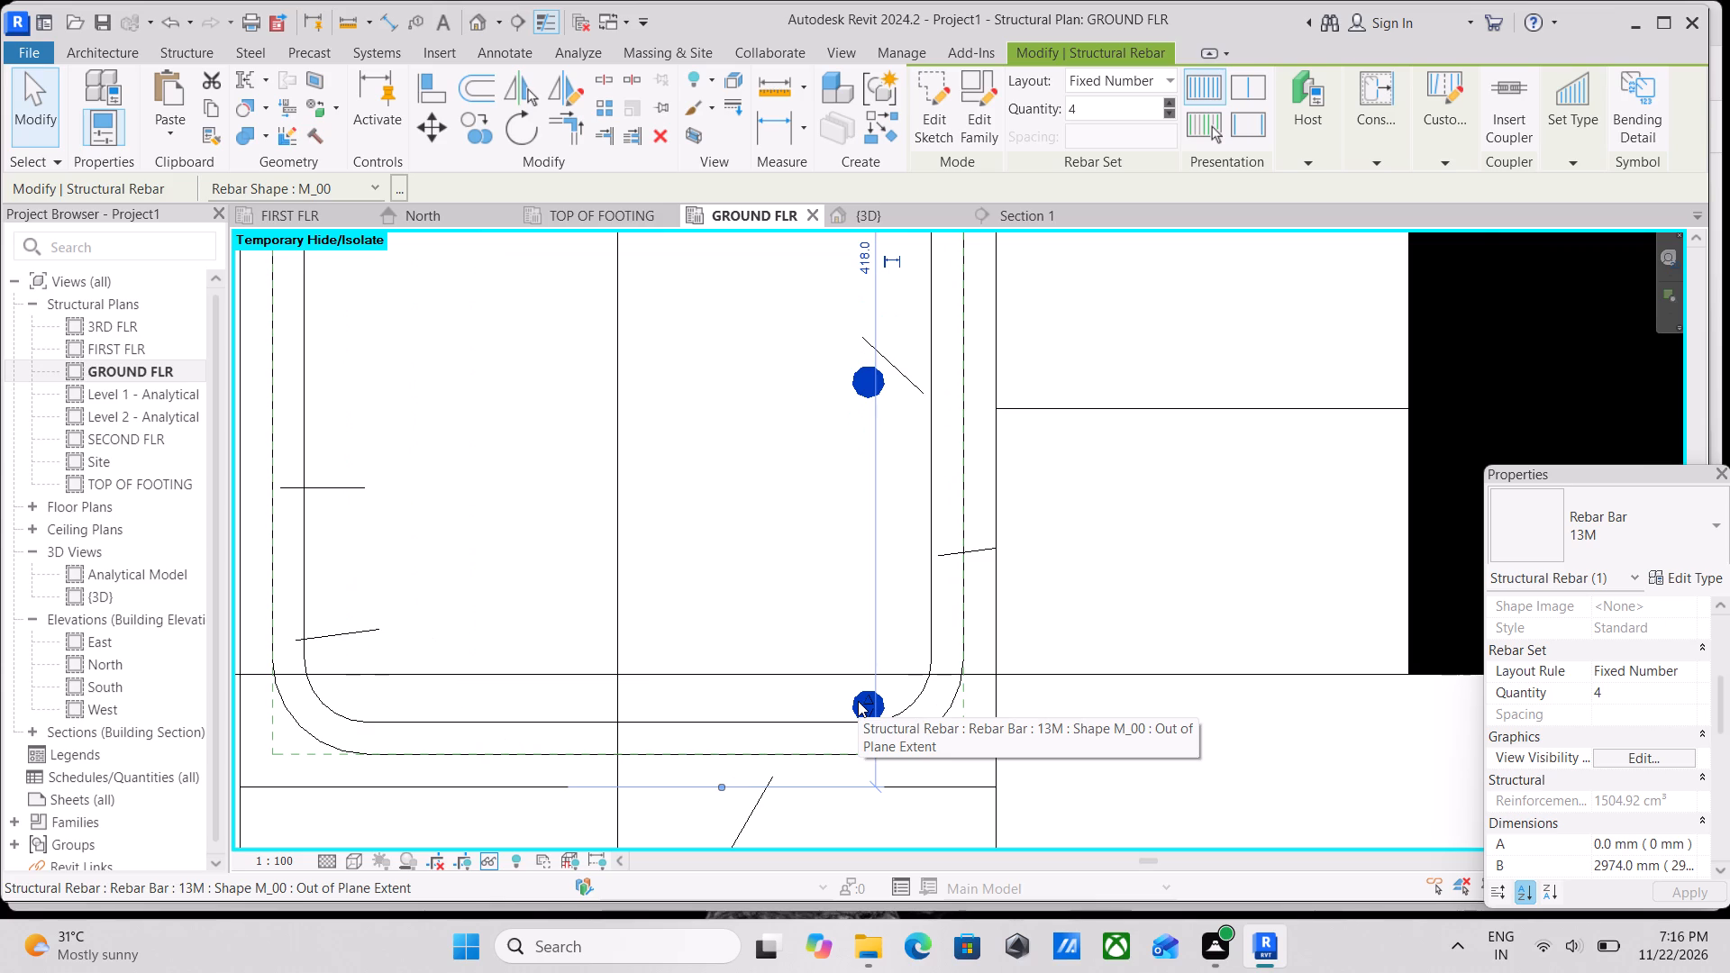
scroll(871, 696, up, 2)
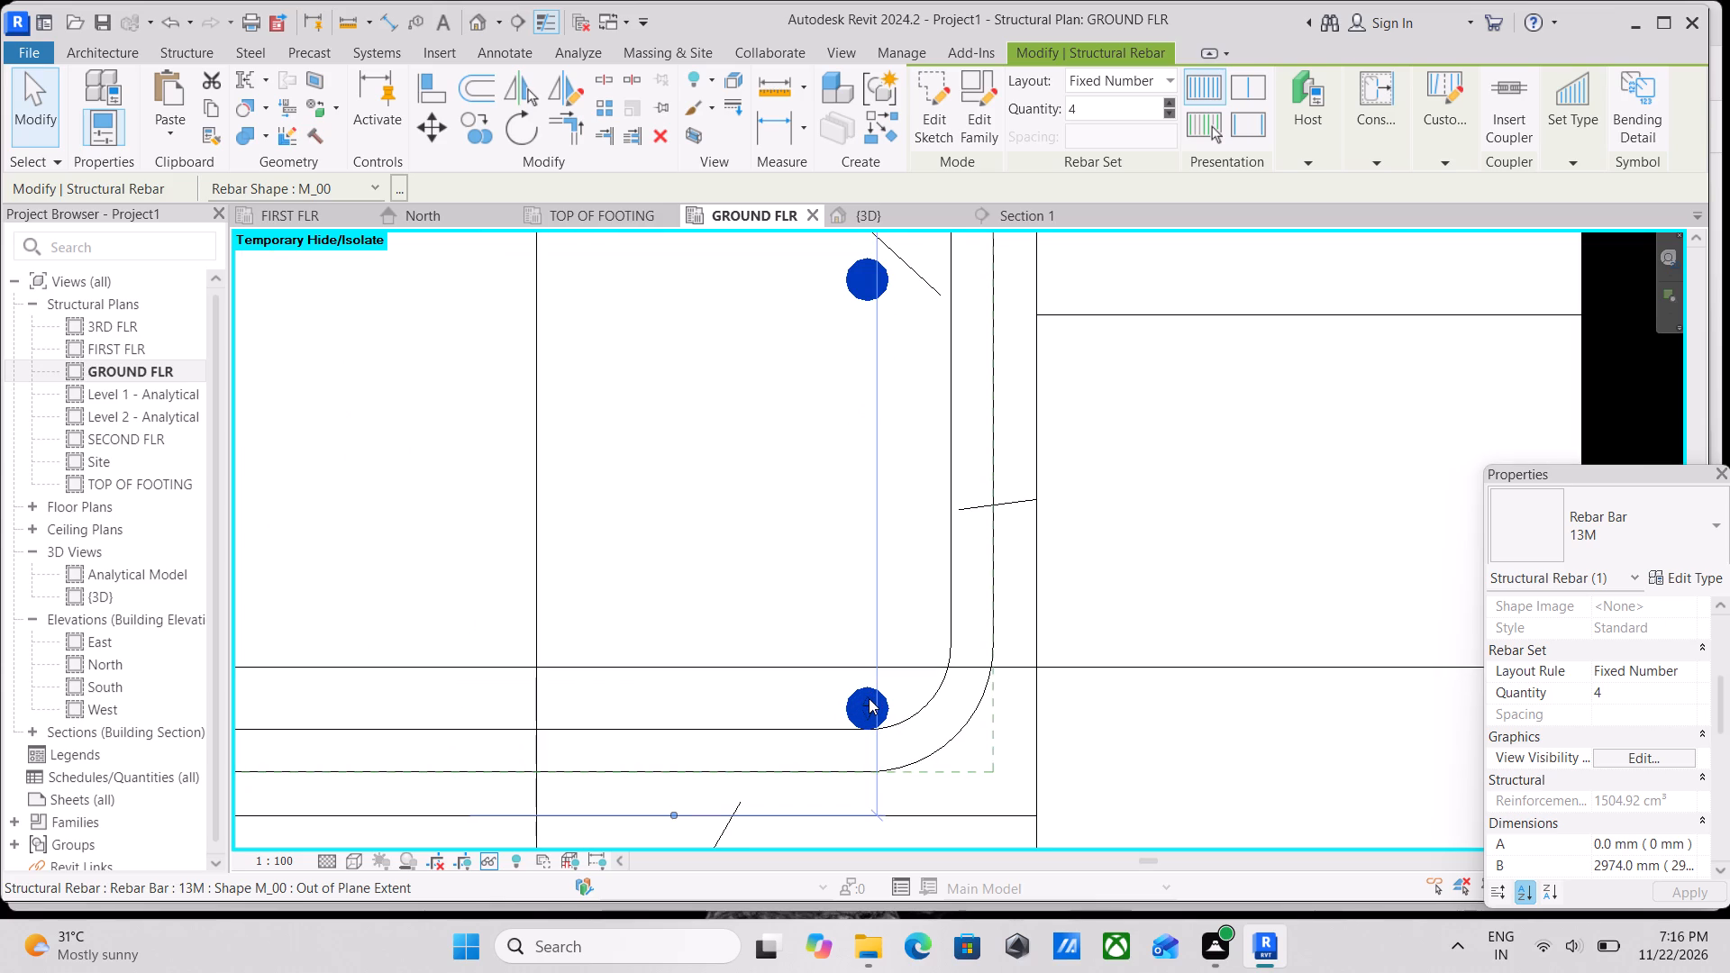
drag(869, 698, 858, 653)
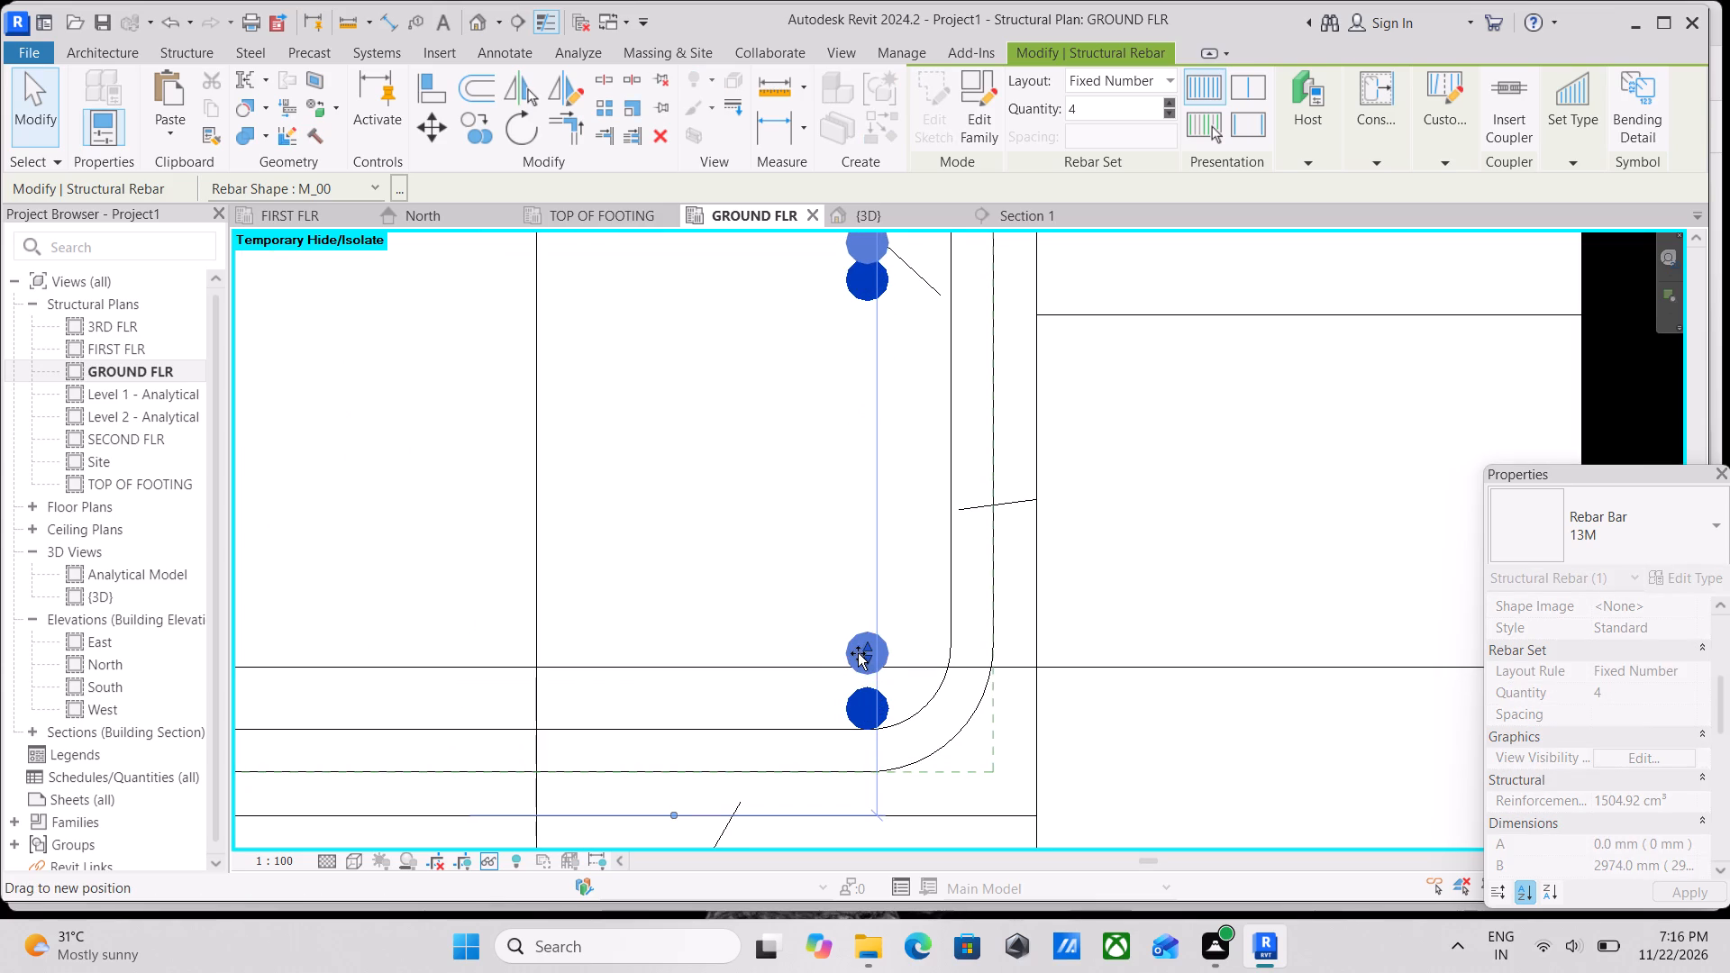
drag(858, 653, 855, 650)
scroll(858, 651, down, 5)
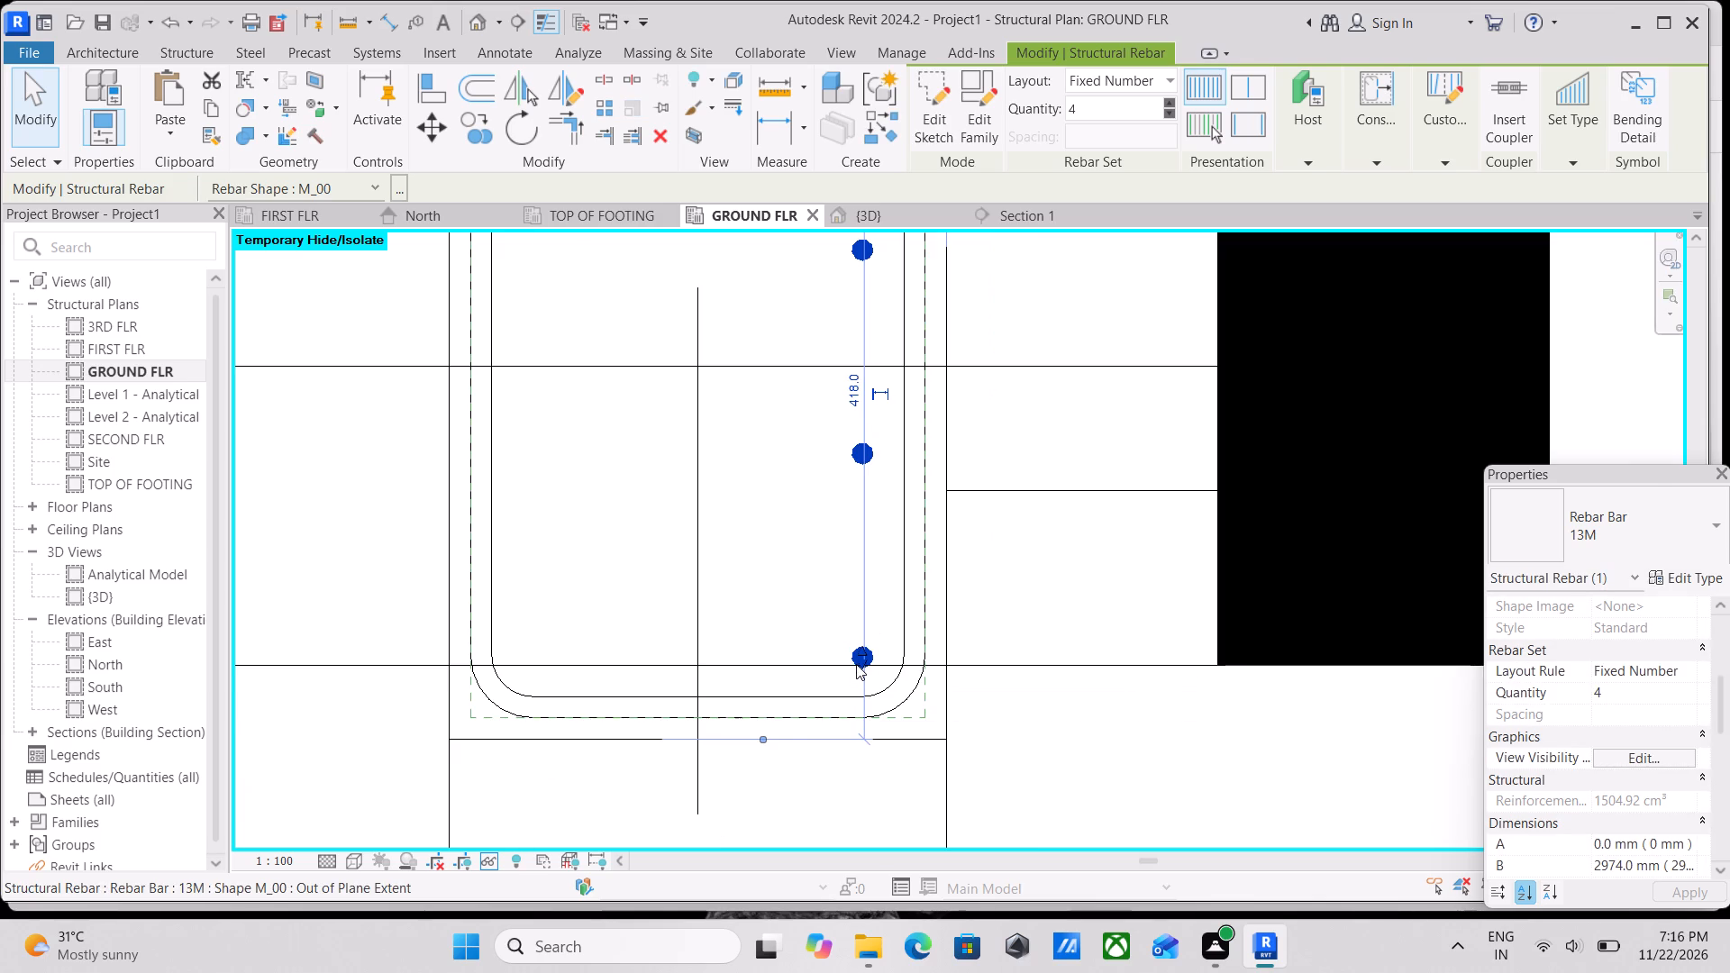
scroll(808, 532, down, 3)
Shift the set's other end bar inward at the hooked corner, about 49 mm from the column's short face.
middle_drag(797, 540, 879, 752)
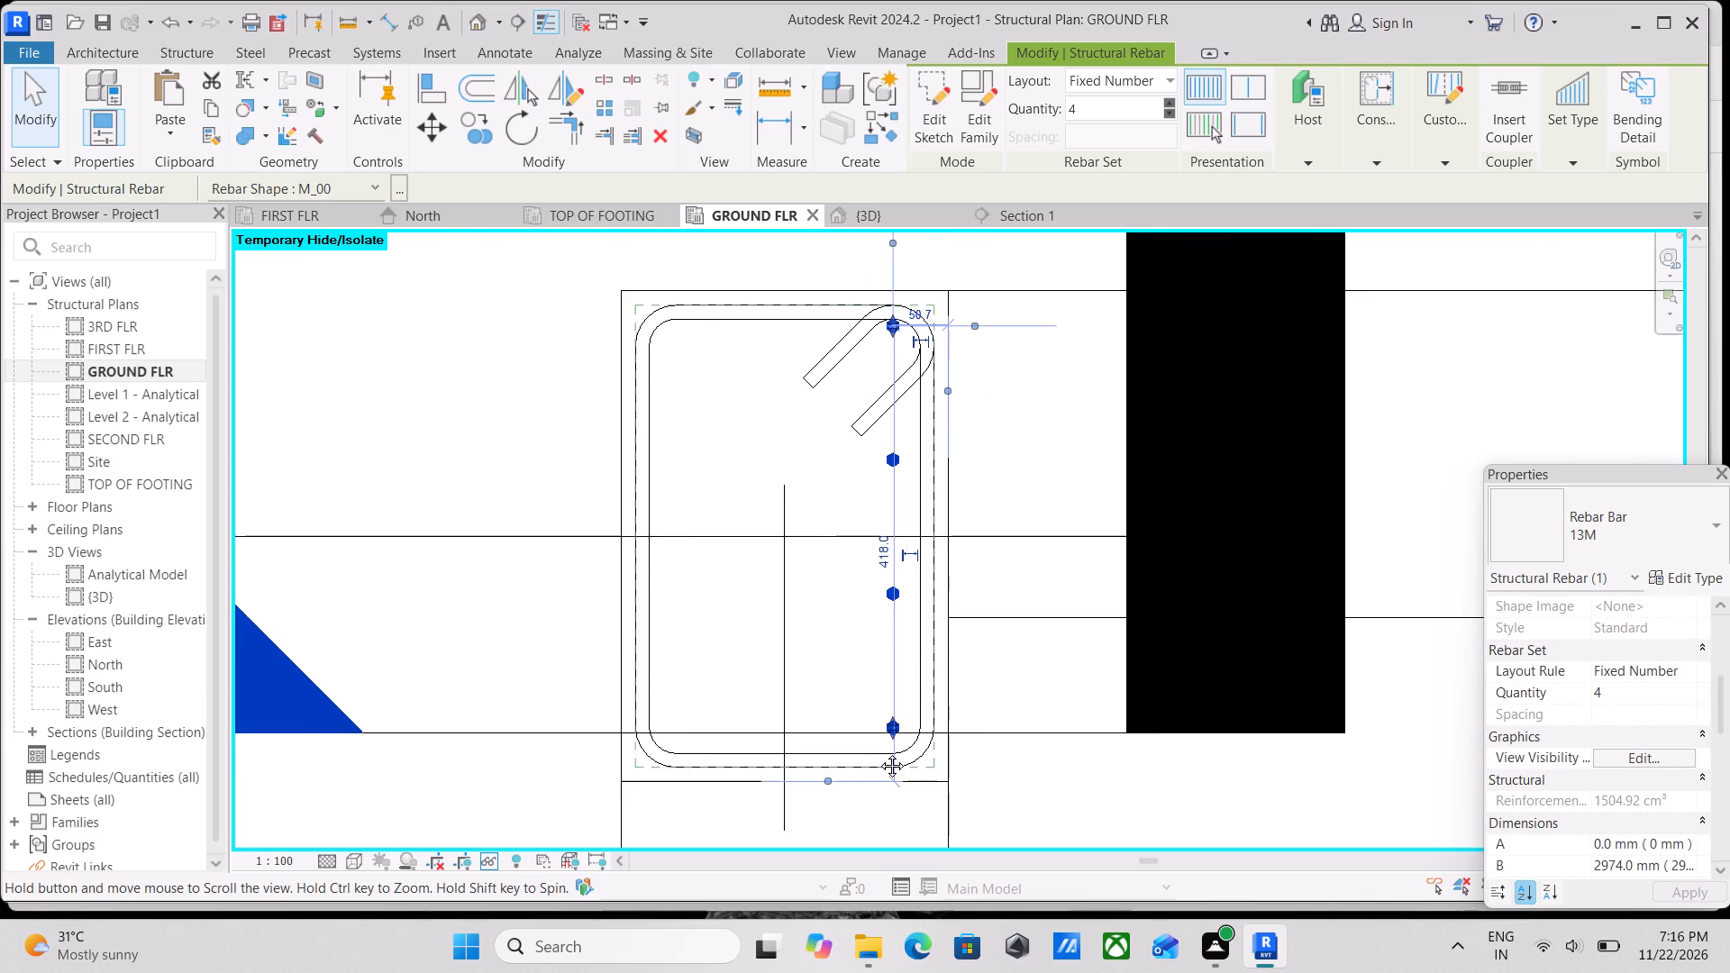
middle_drag(879, 752, 889, 787)
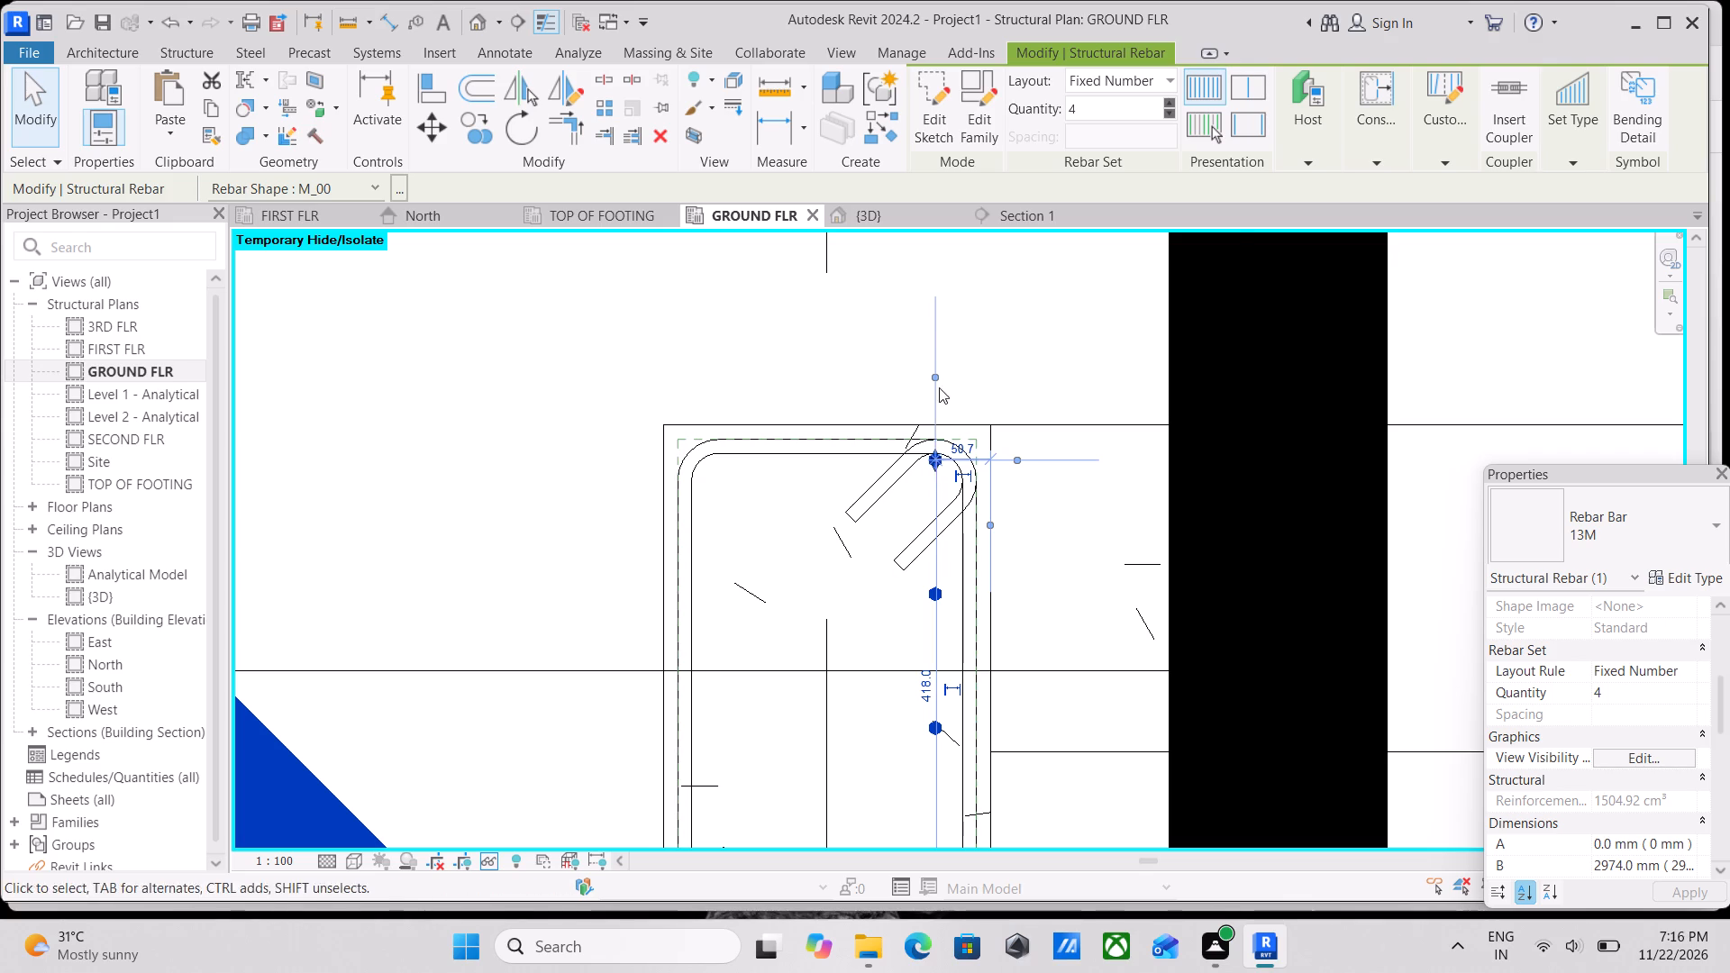
scroll(951, 431, up, 8)
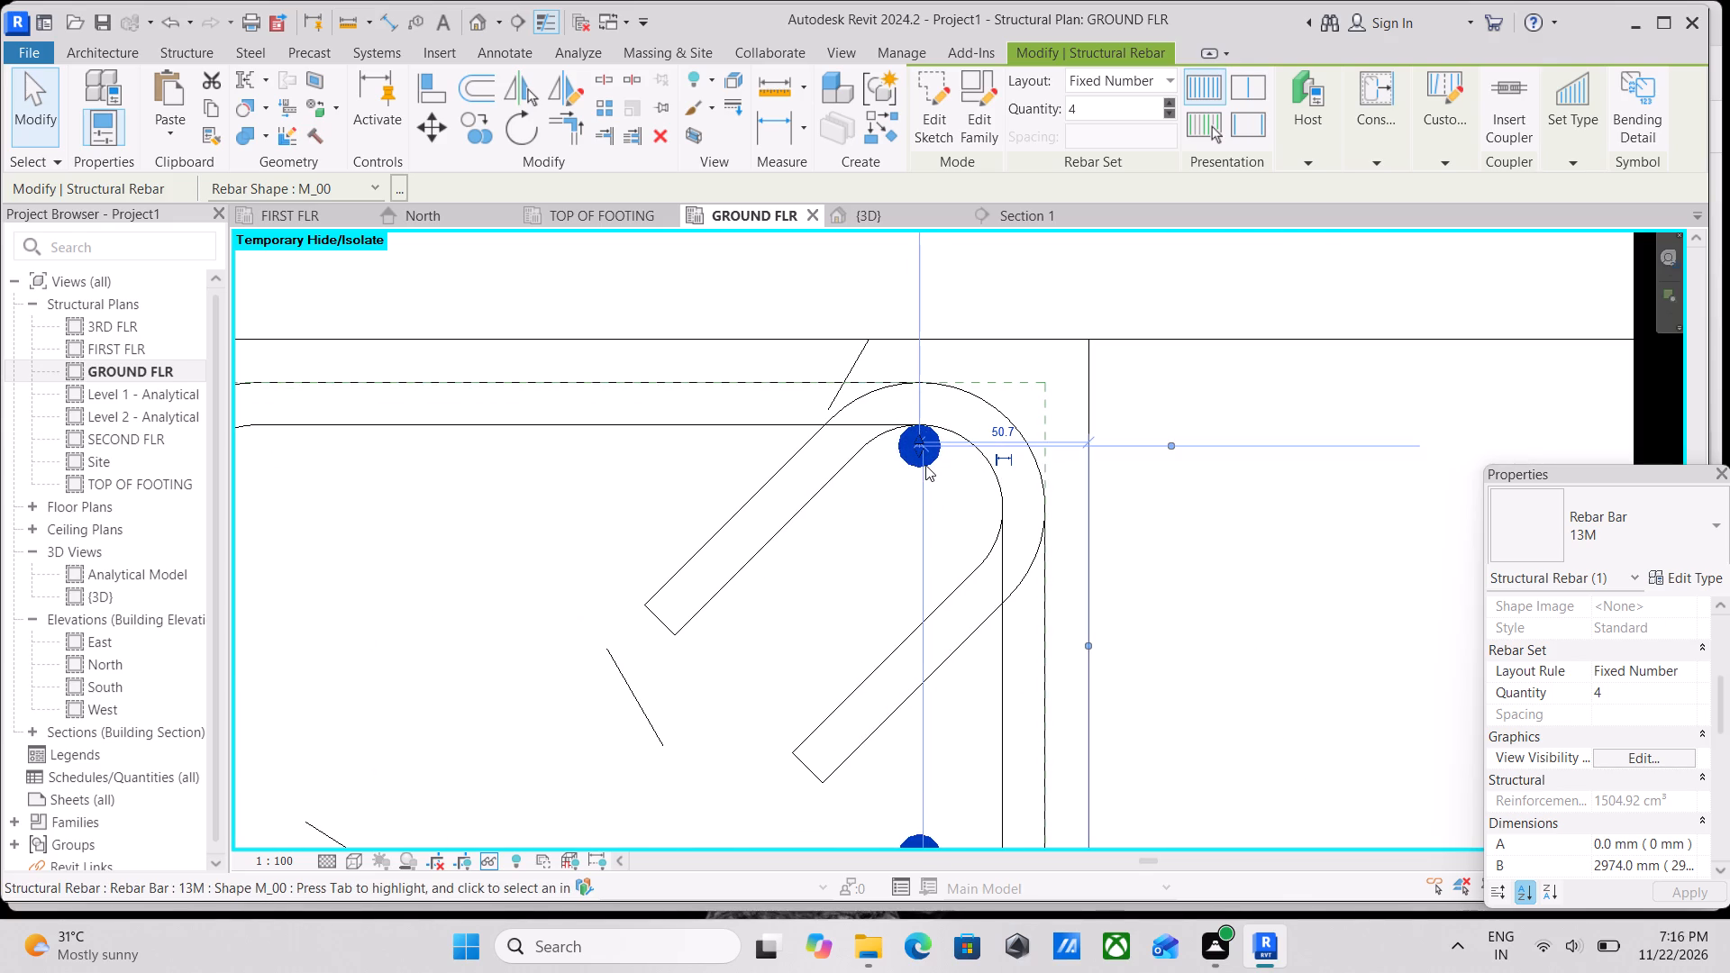
drag(924, 464, 954, 508)
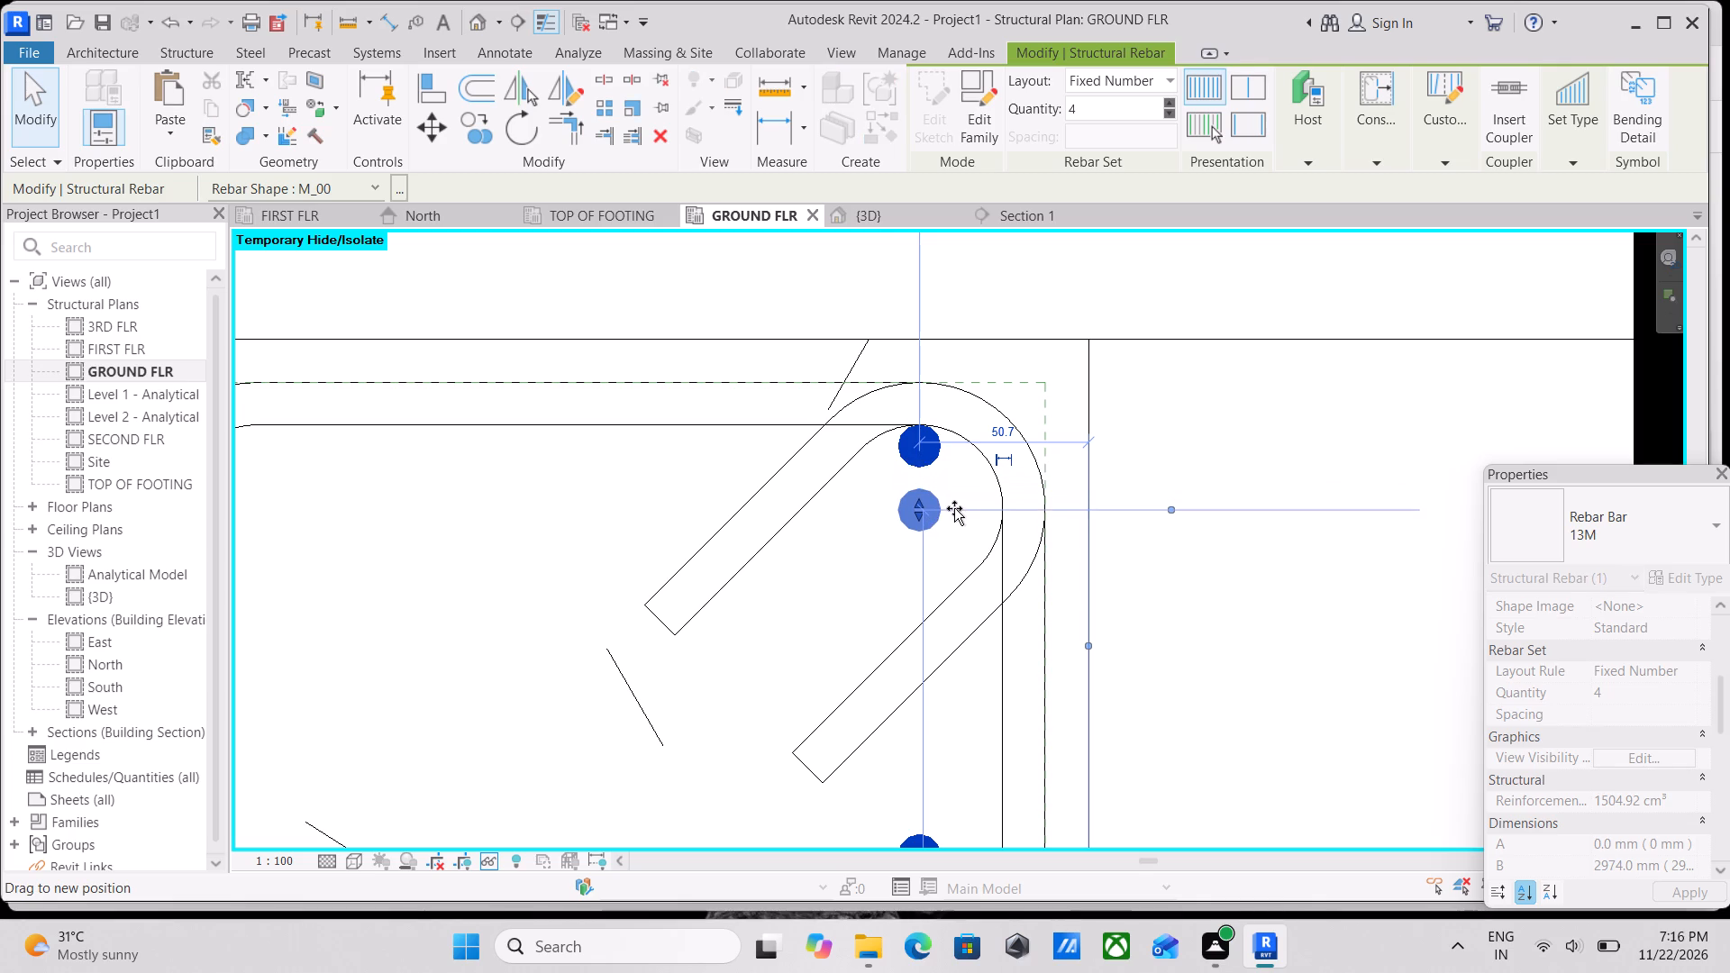
drag(954, 508, 954, 503)
scroll(973, 549, down, 7)
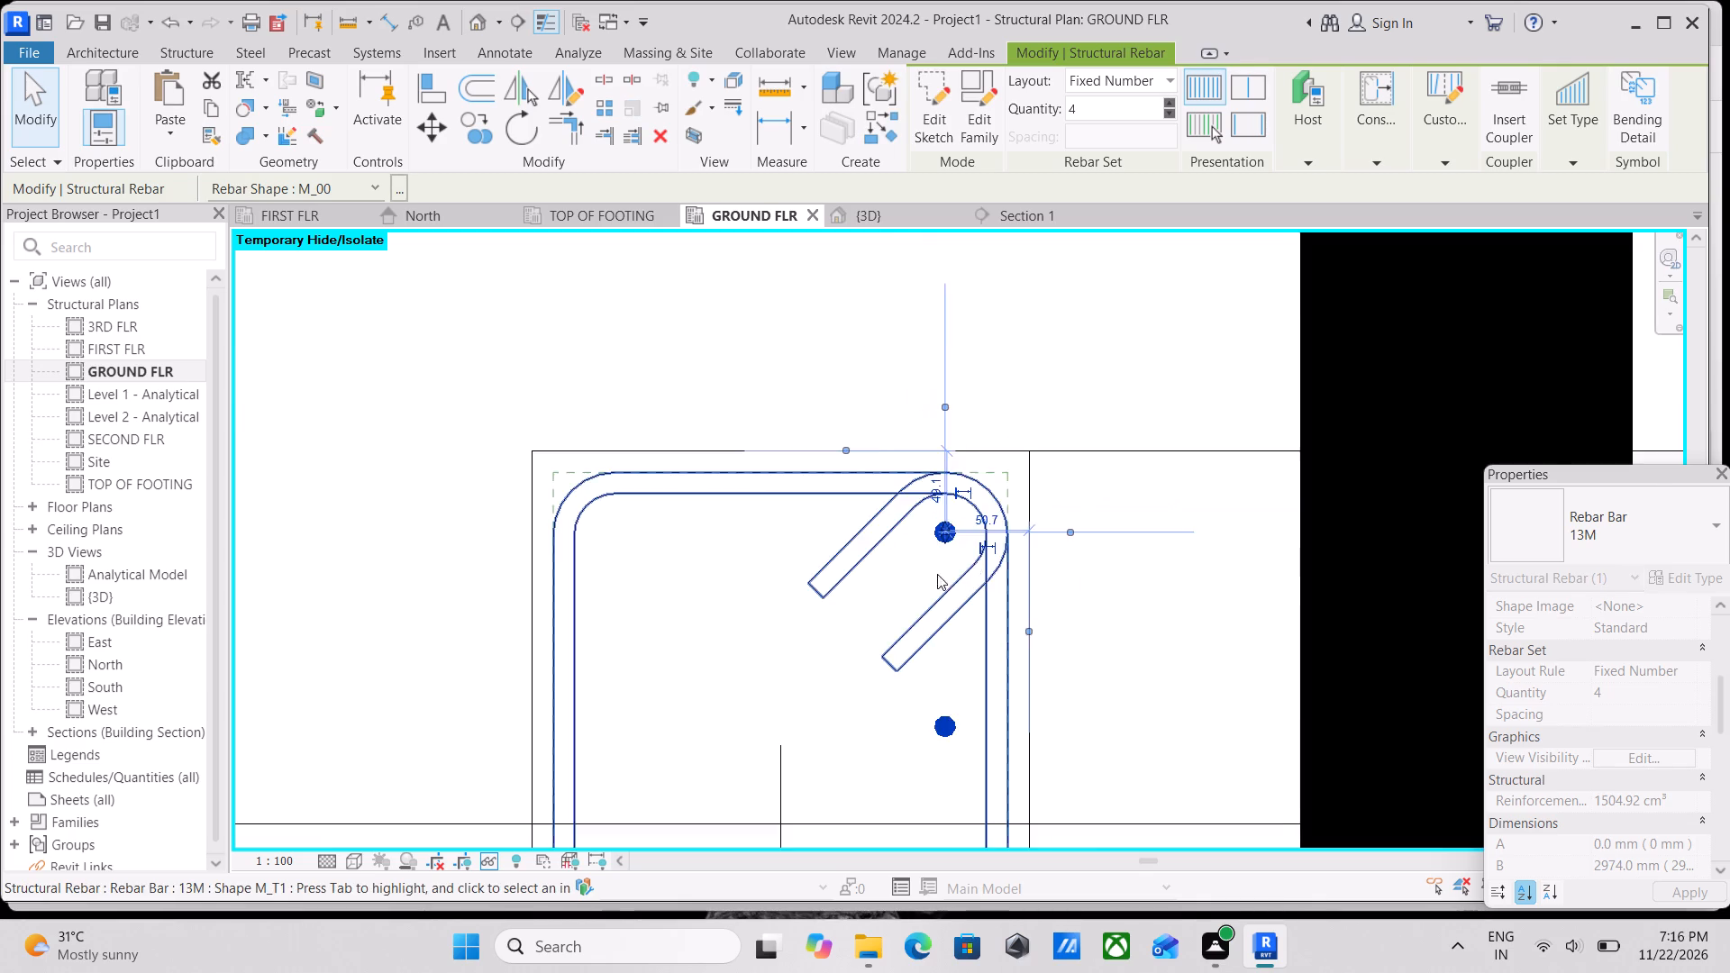
scroll(923, 573, down, 4)
middle_drag(934, 556, 938, 504)
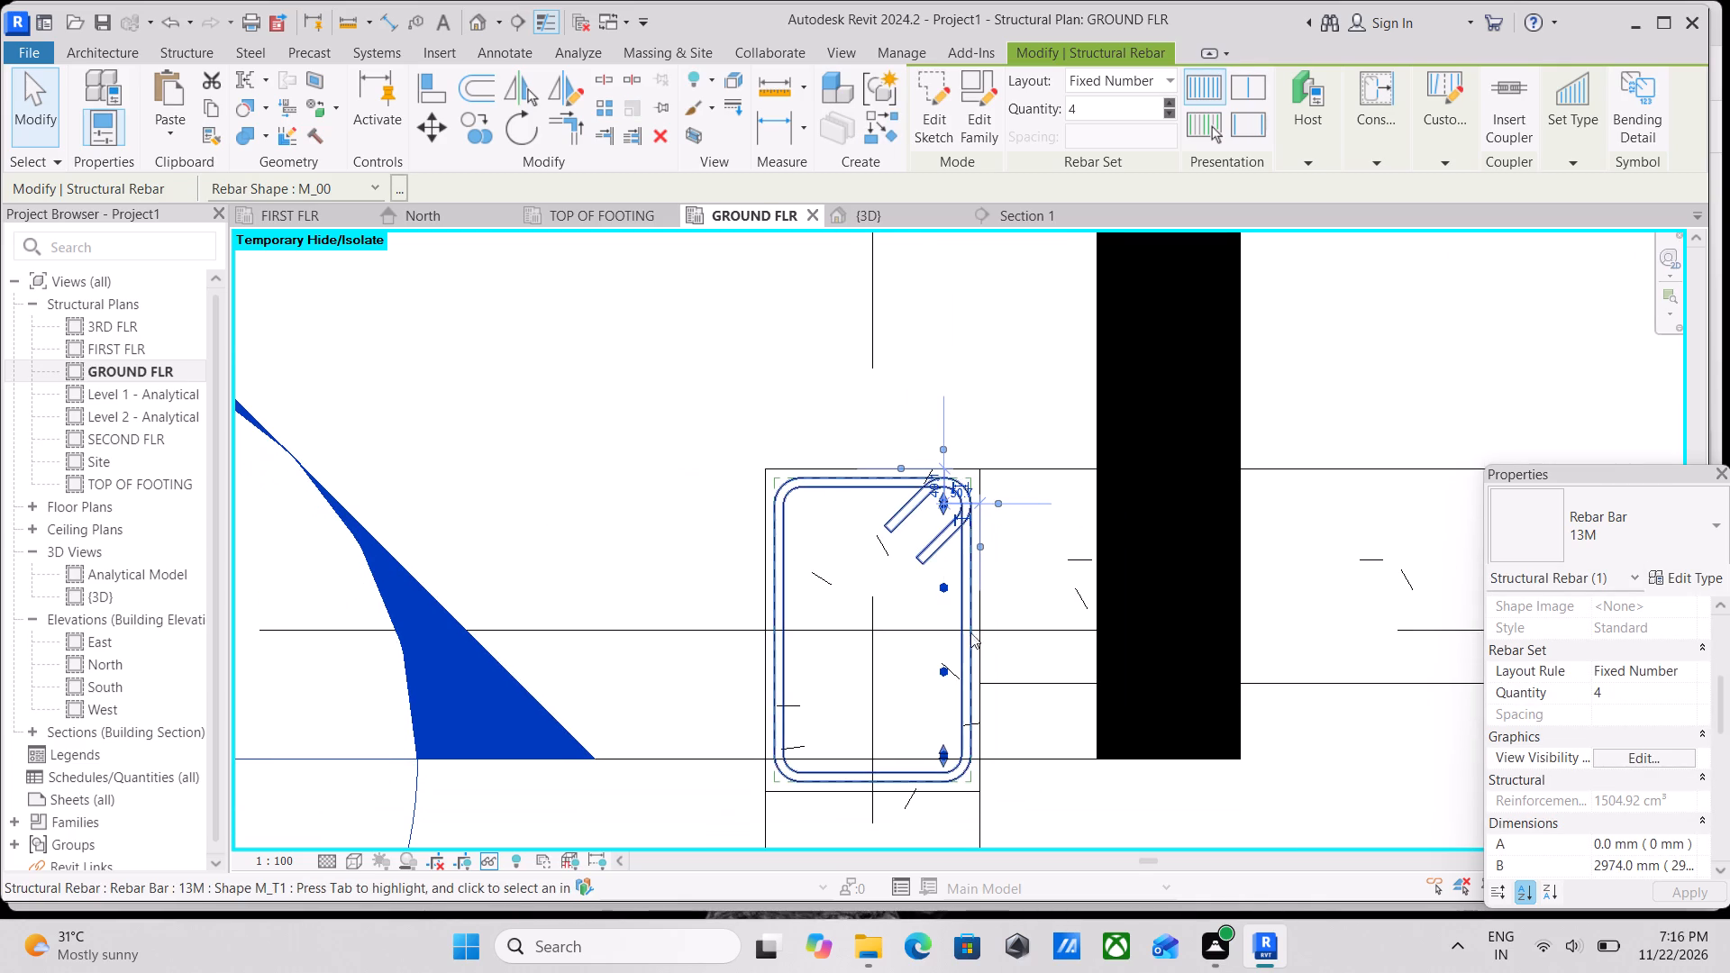
Review the M_00 bar set's view visibility states and accept them as they are.
click(1652, 759)
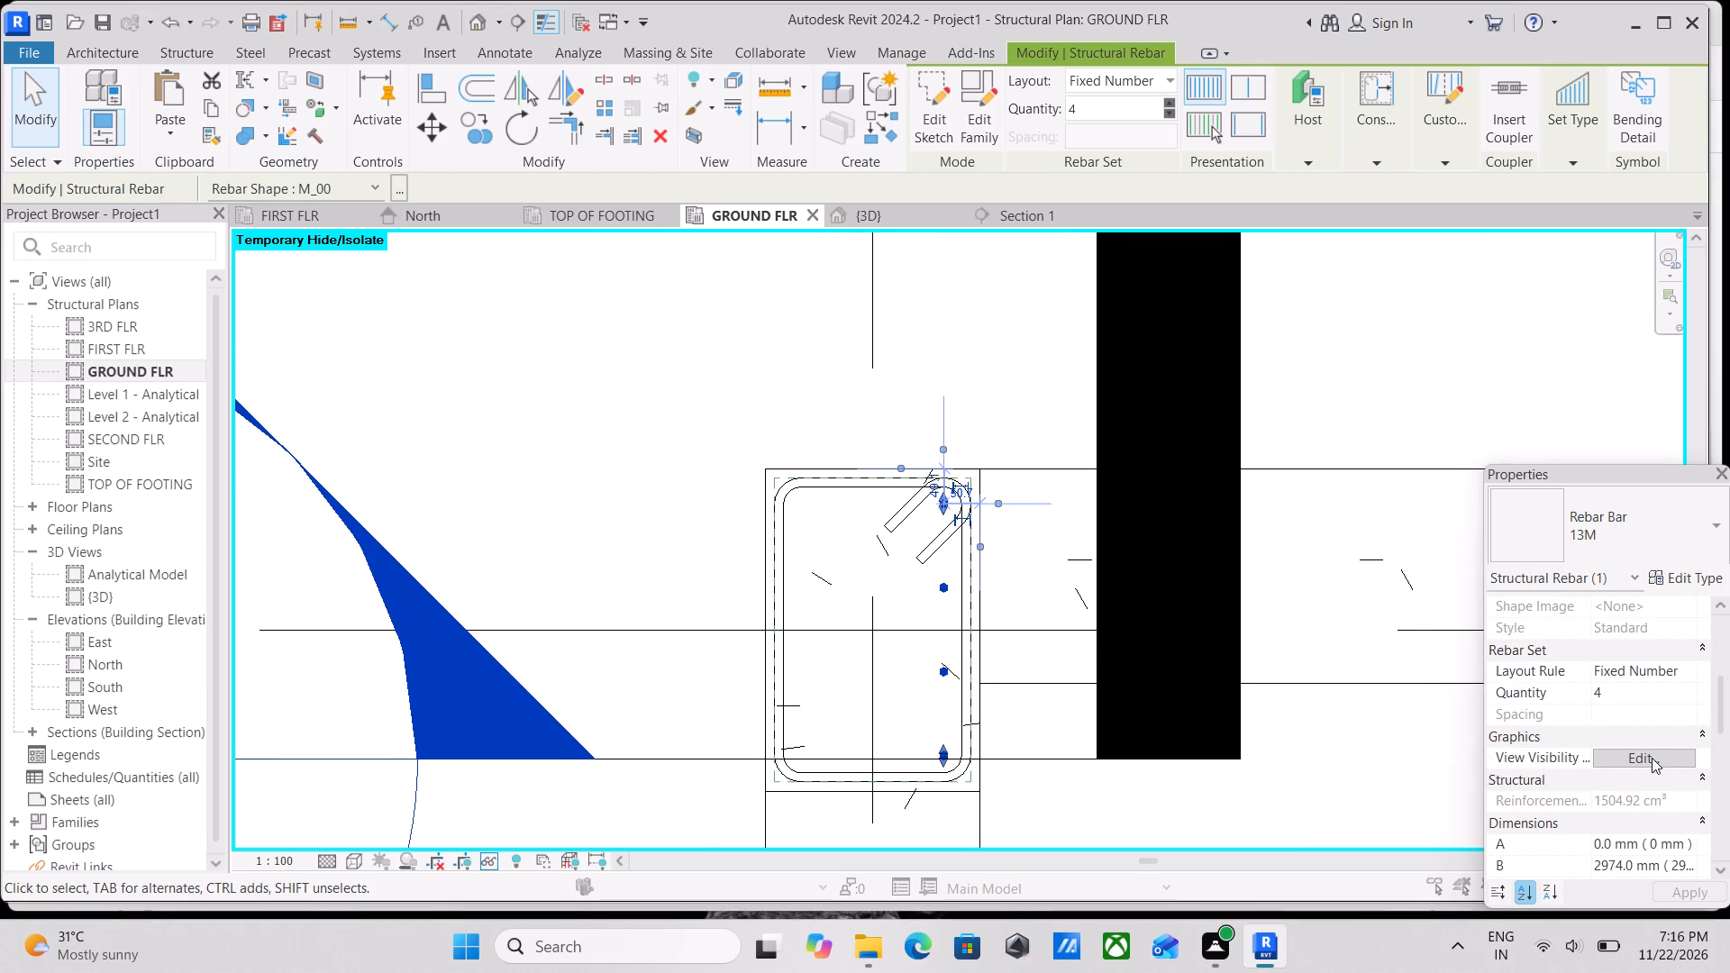
click(1562, 878)
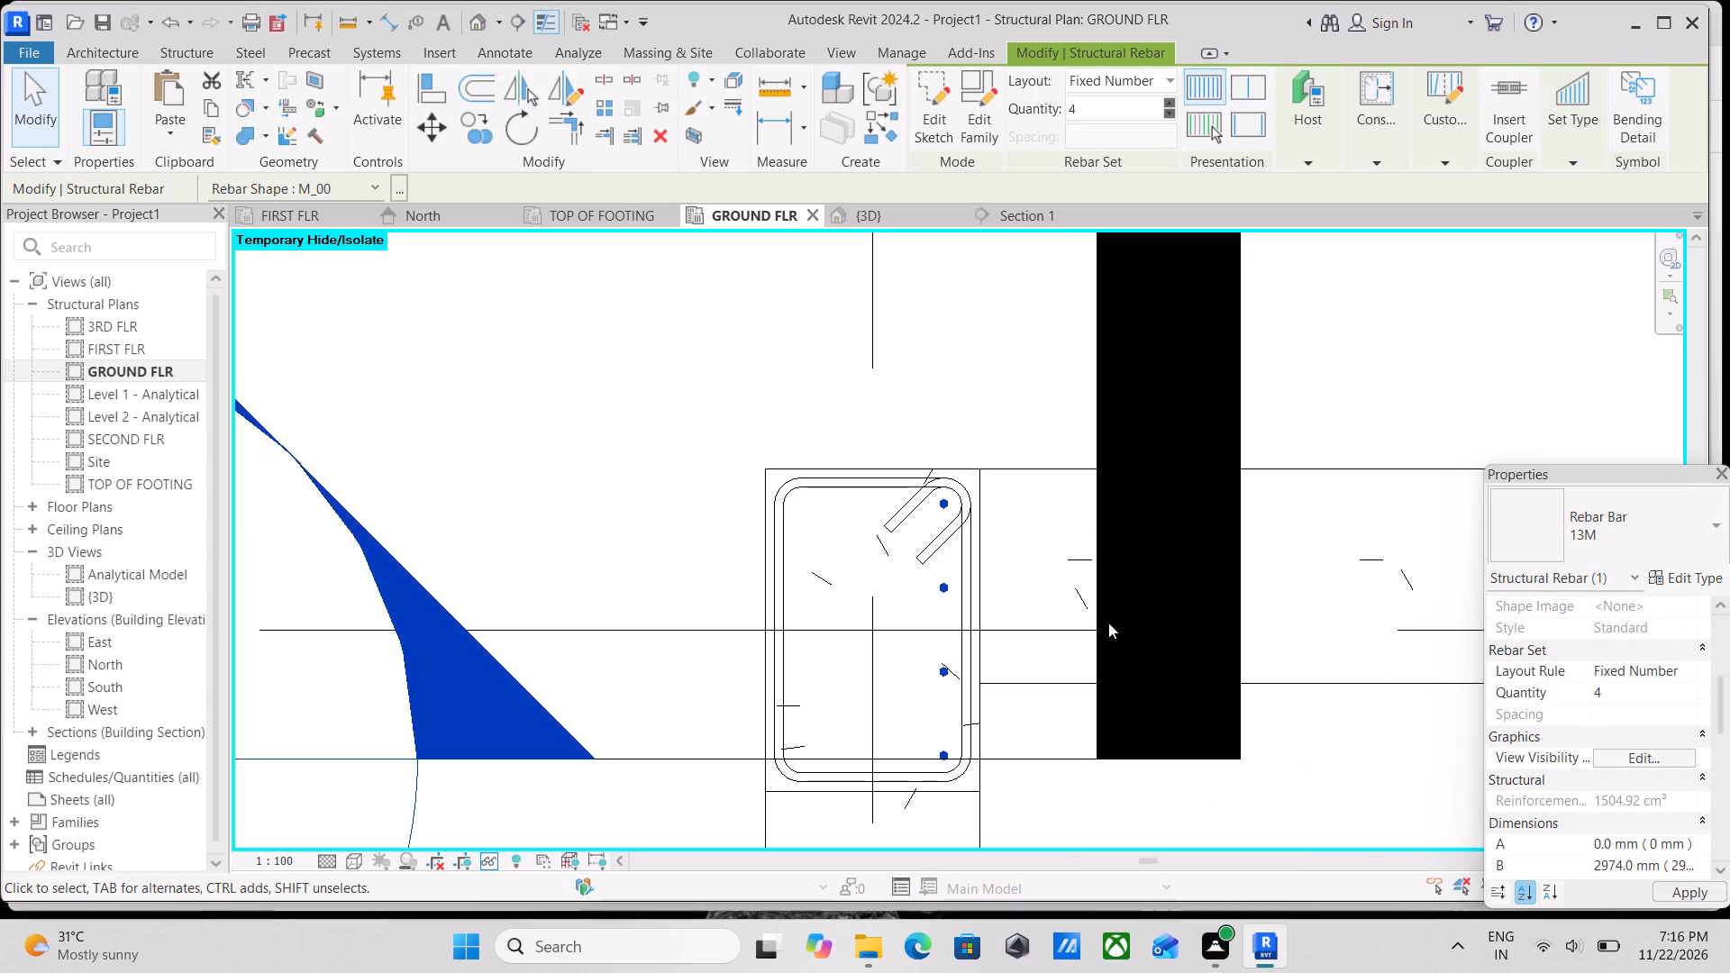
Mirror a copy of the four-bar M_00 set across a drawn axis along grid A, keeping the original.
scroll(981, 546, up, 4)
key(Escape)
click(906, 618)
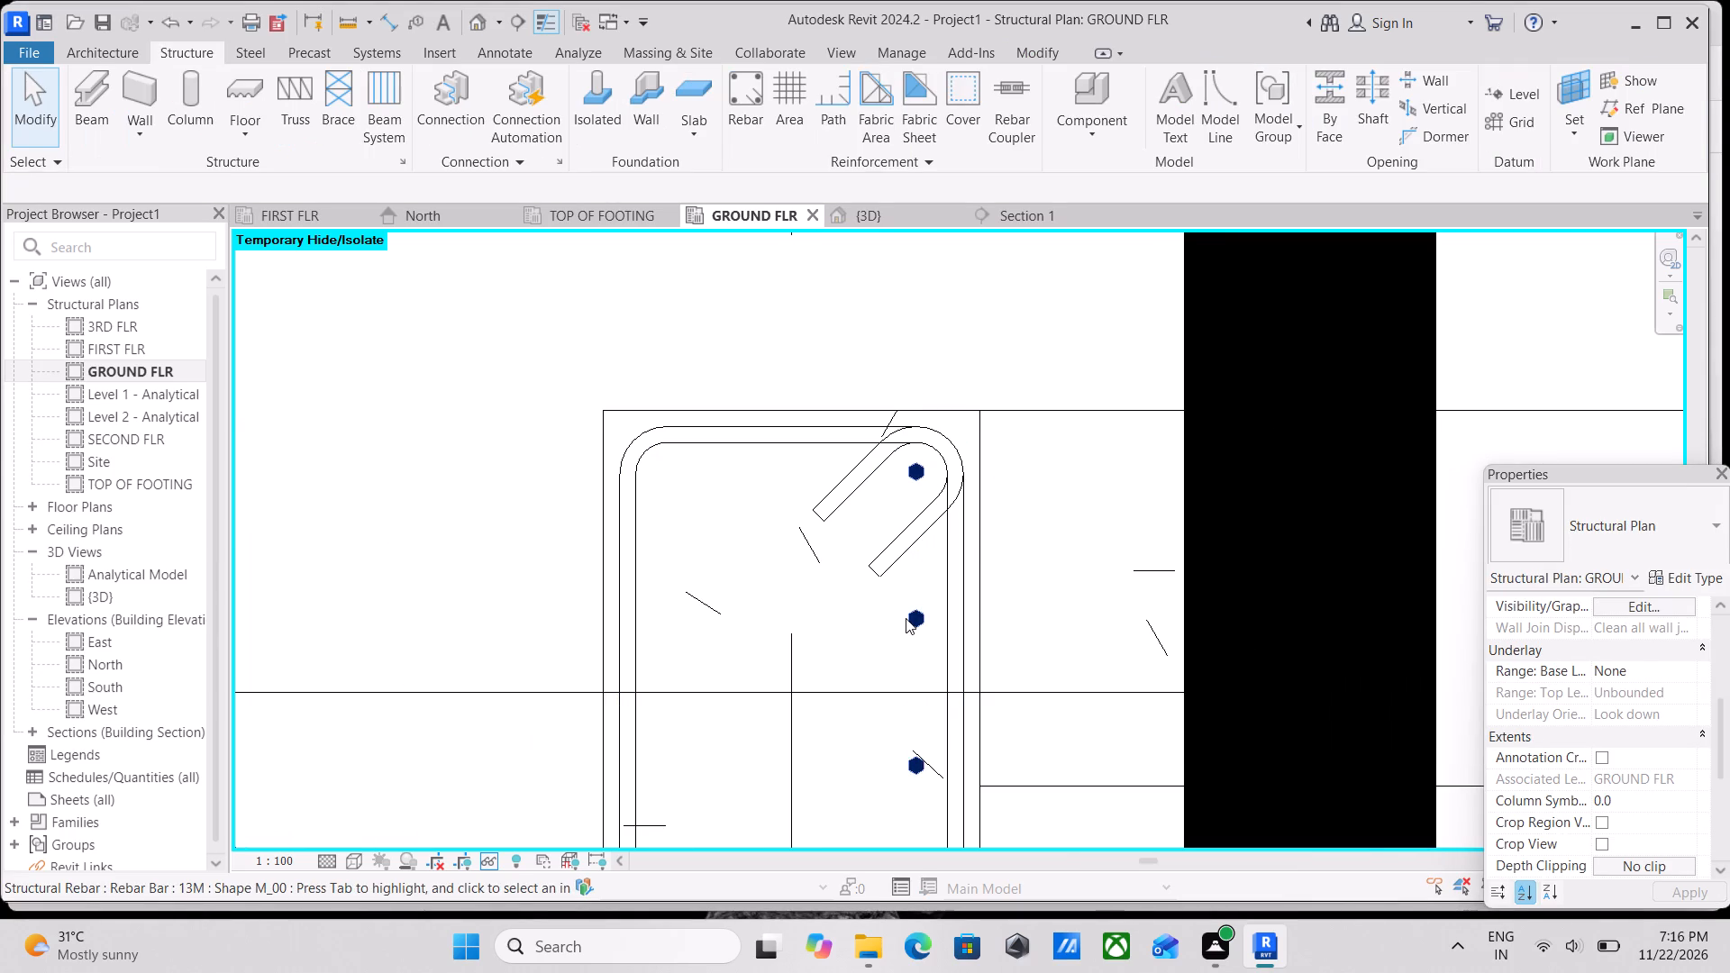
middle_drag(778, 576, 934, 653)
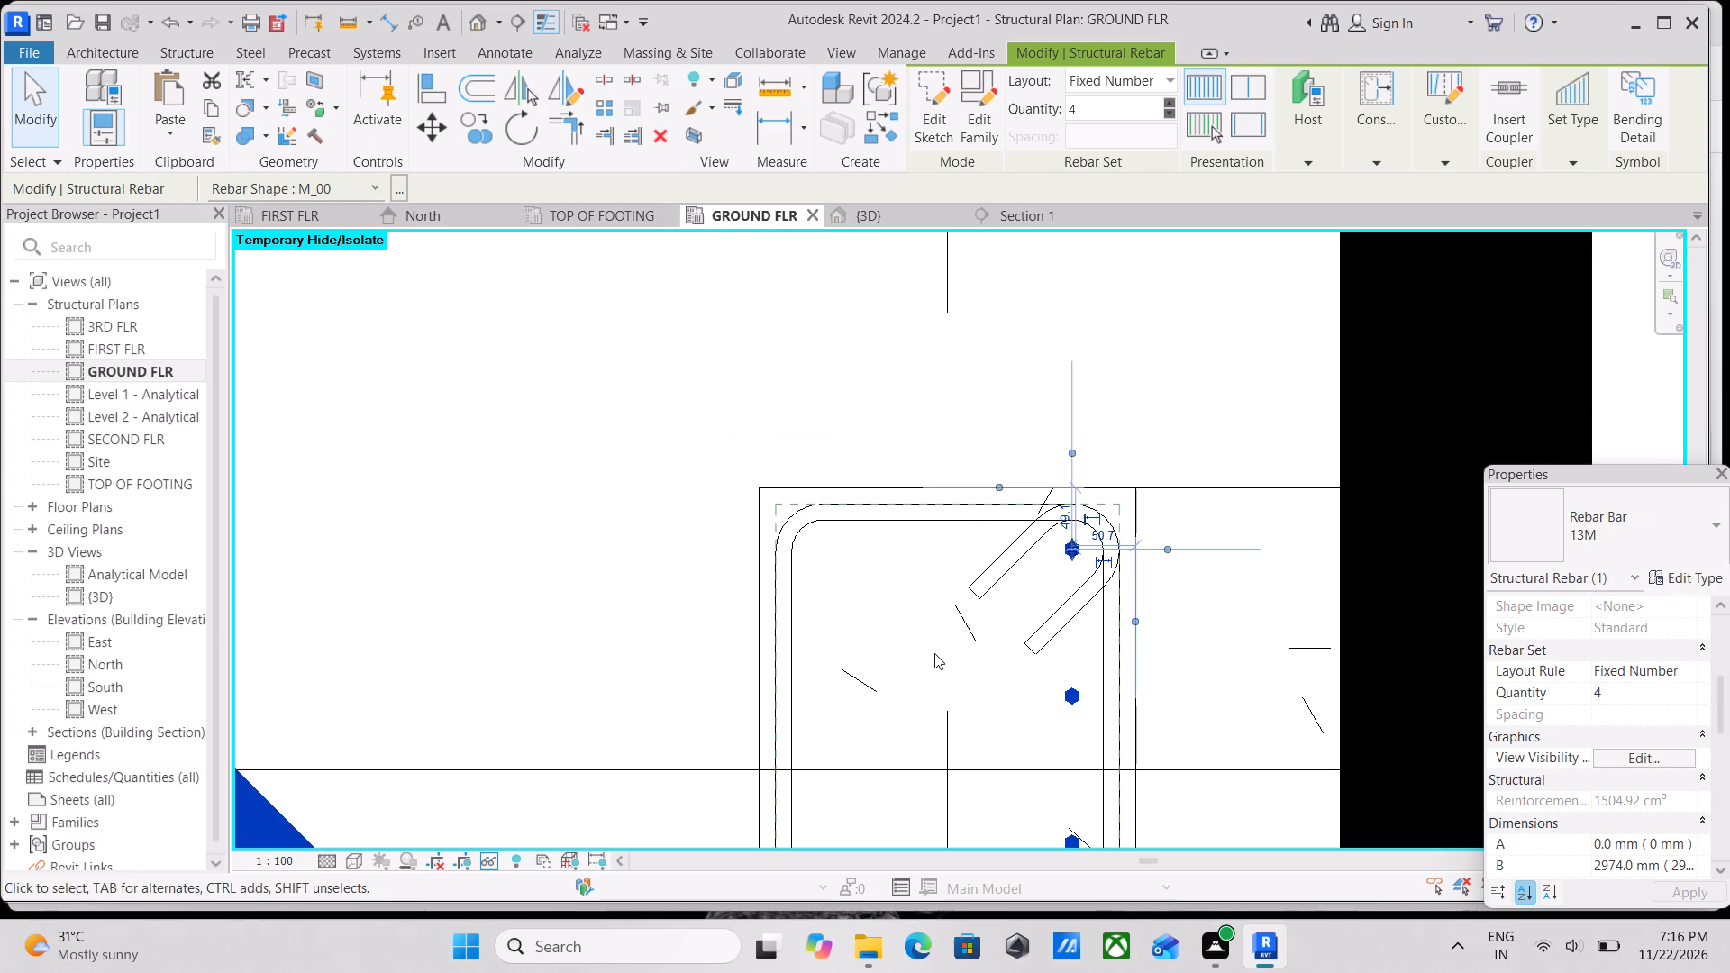
text(dm)
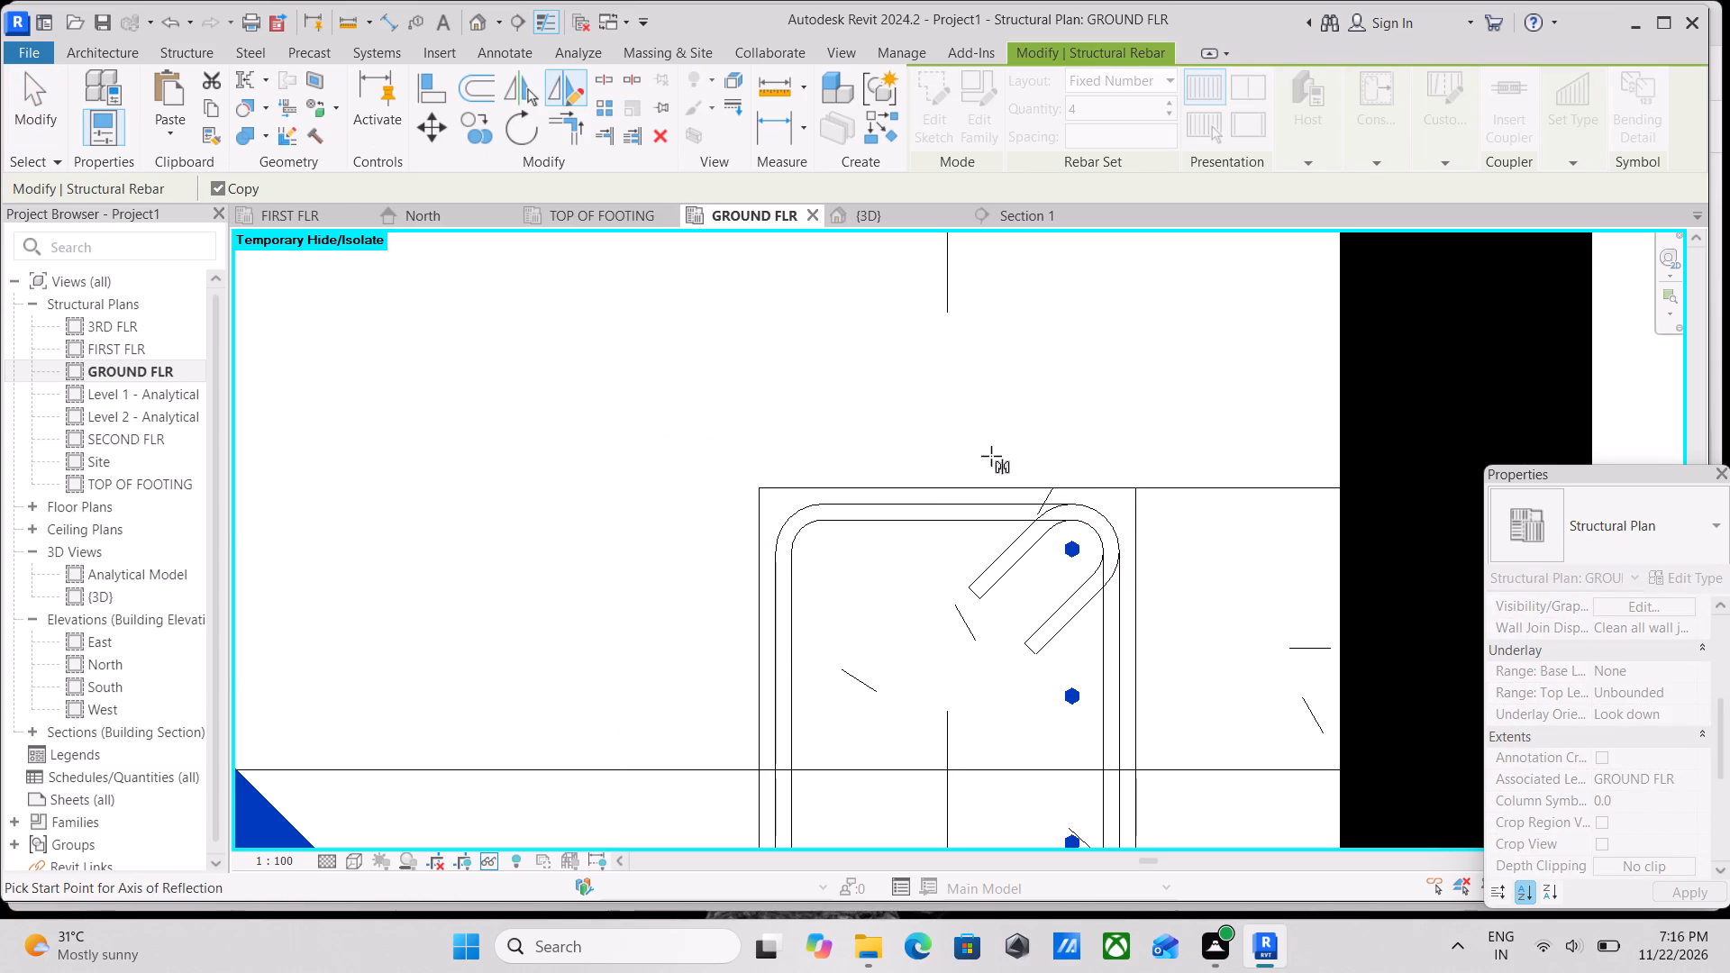
click(946, 502)
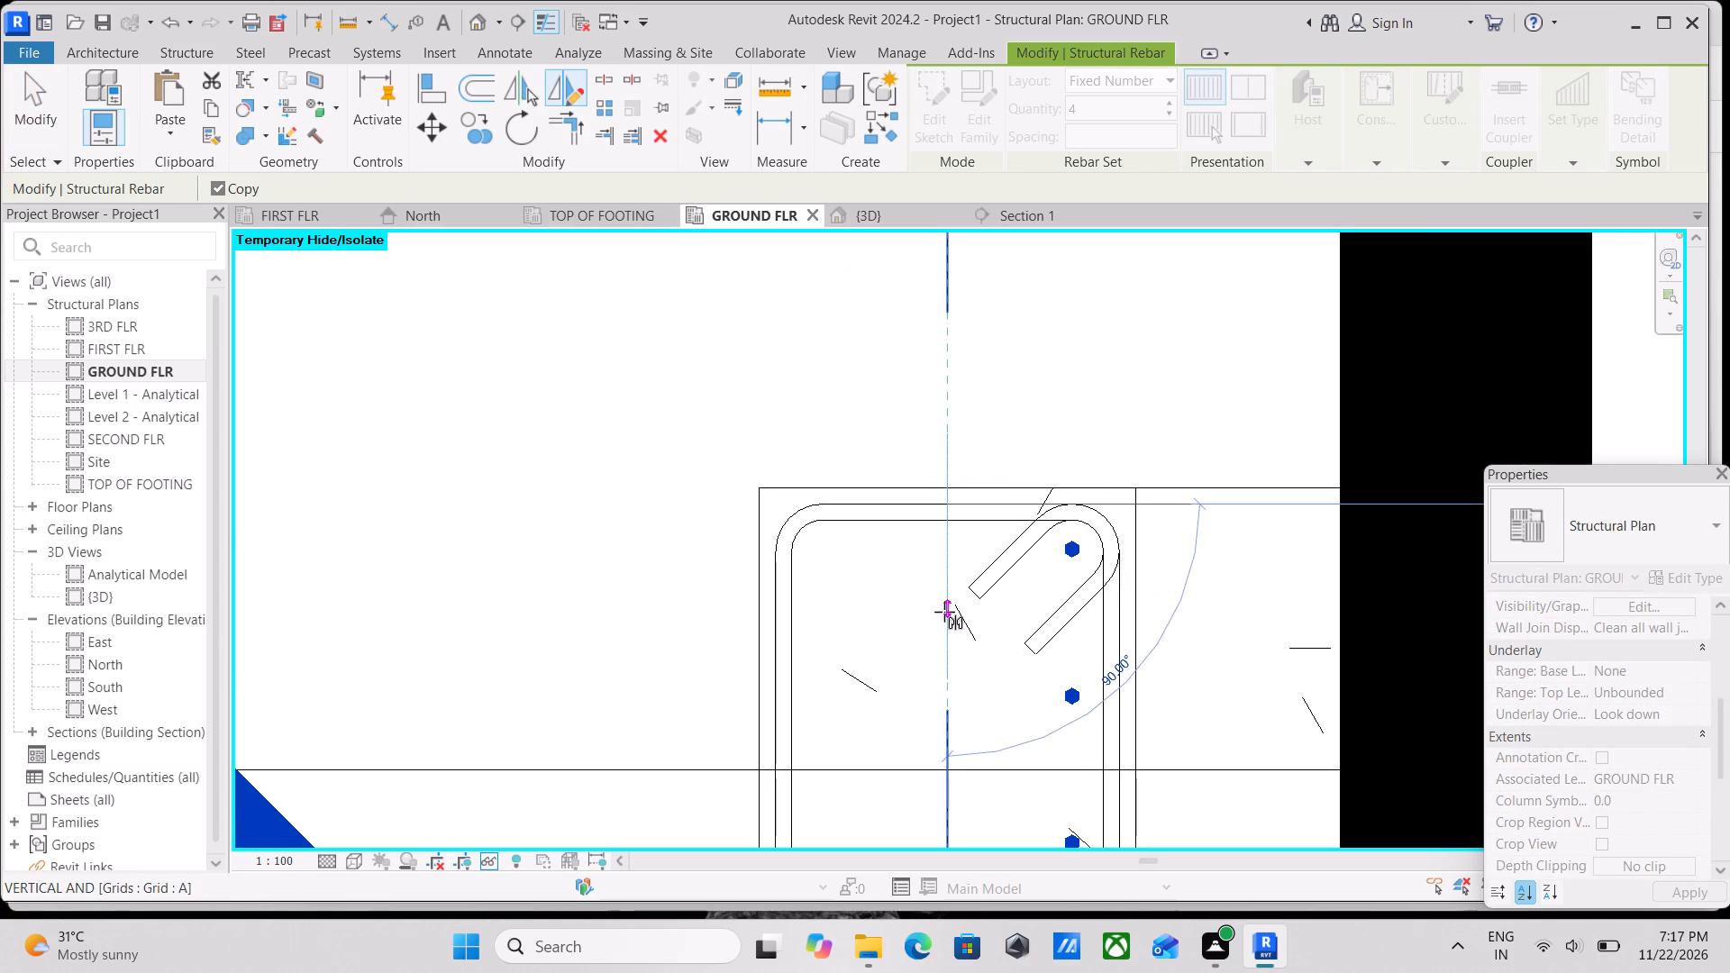
middle_drag(944, 612, 926, 433)
click(927, 559)
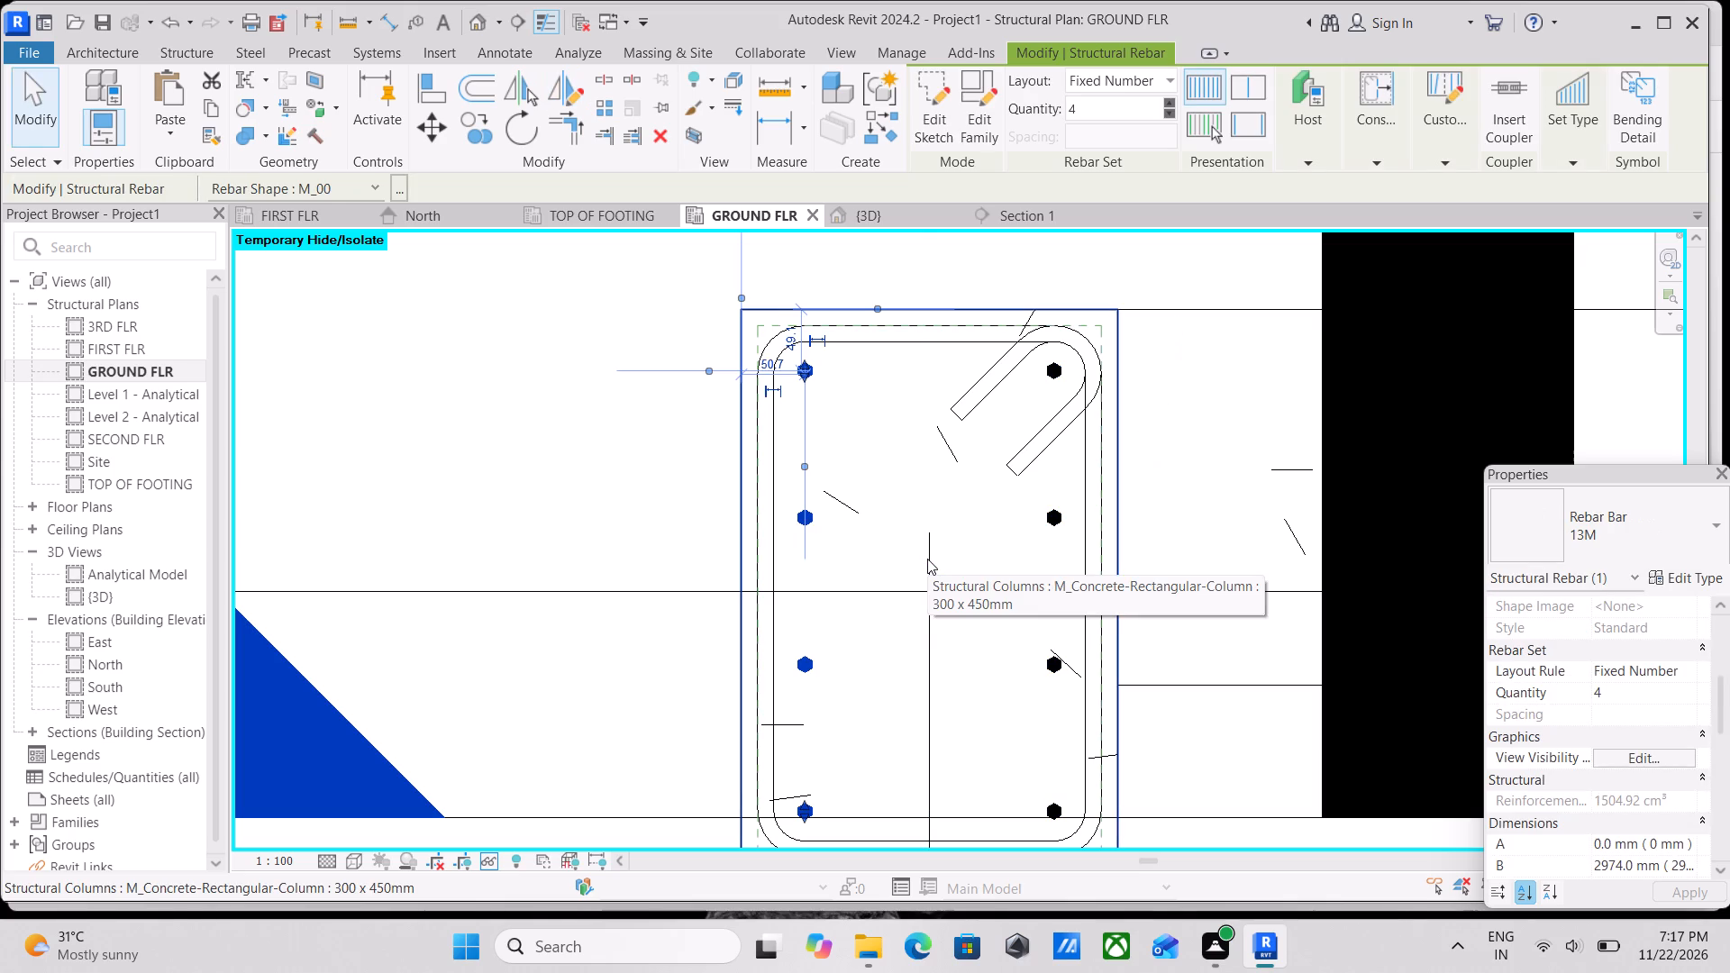
key(Escape)
key(Escape)
Nudge the mirrored M_00 bar set inward to about 55.7 mm from the column's adjacent long face.
scroll(817, 367, up, 3)
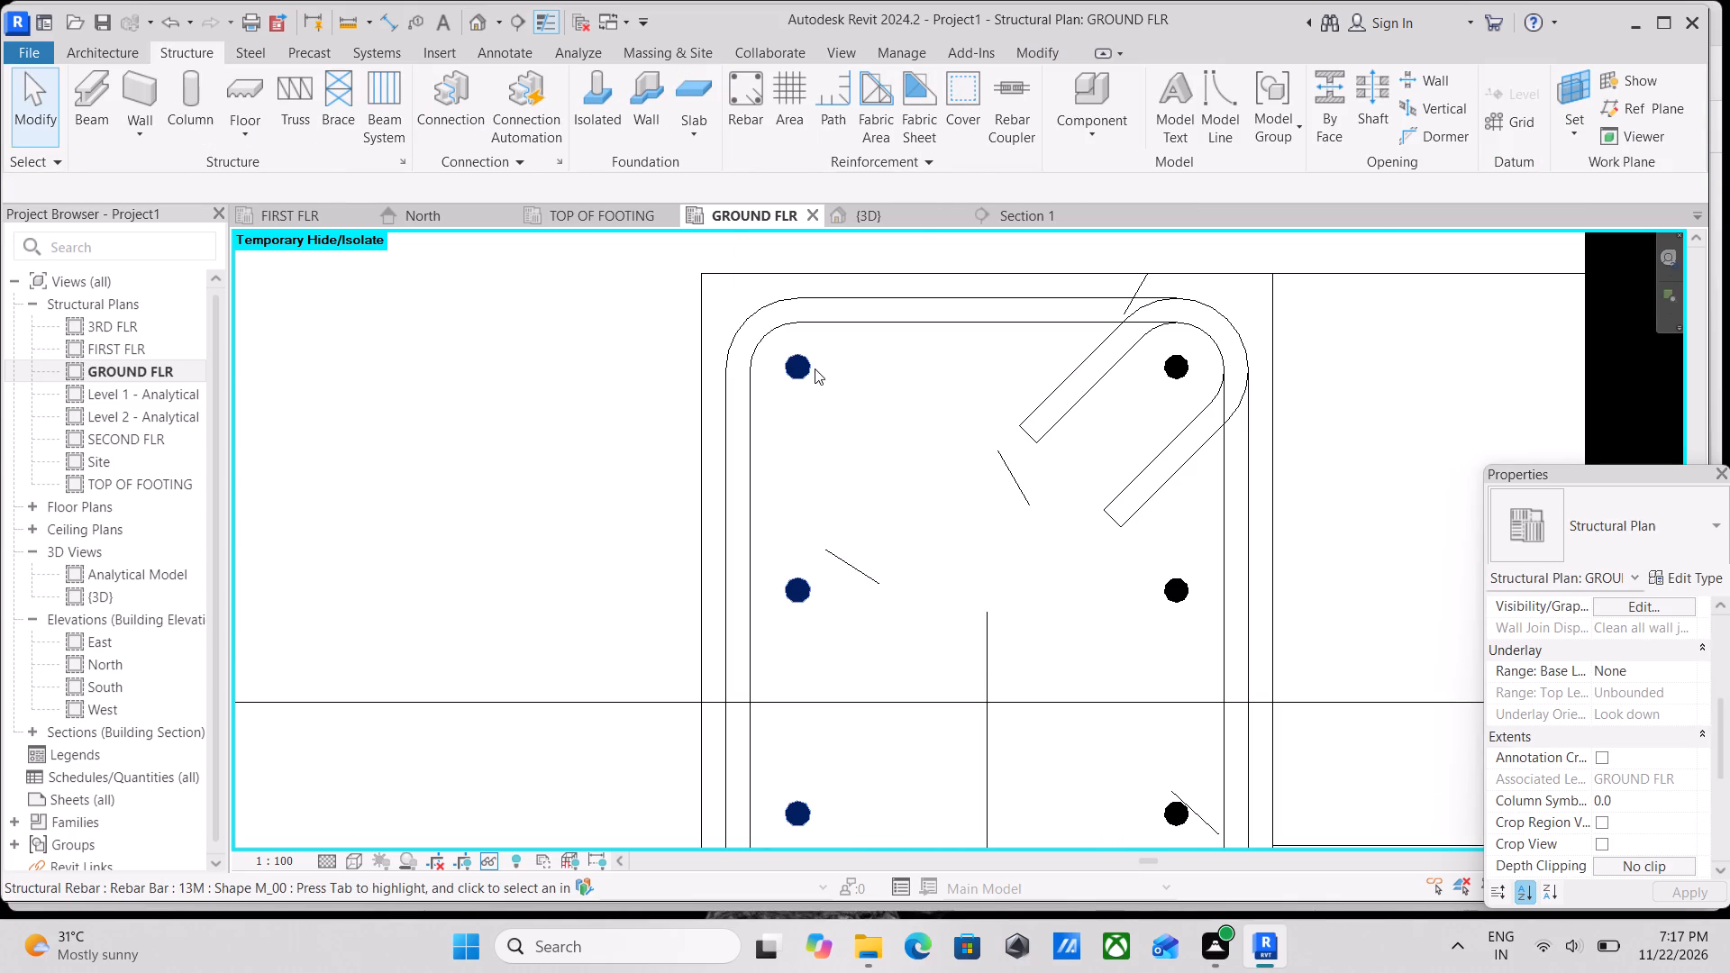
click(815, 368)
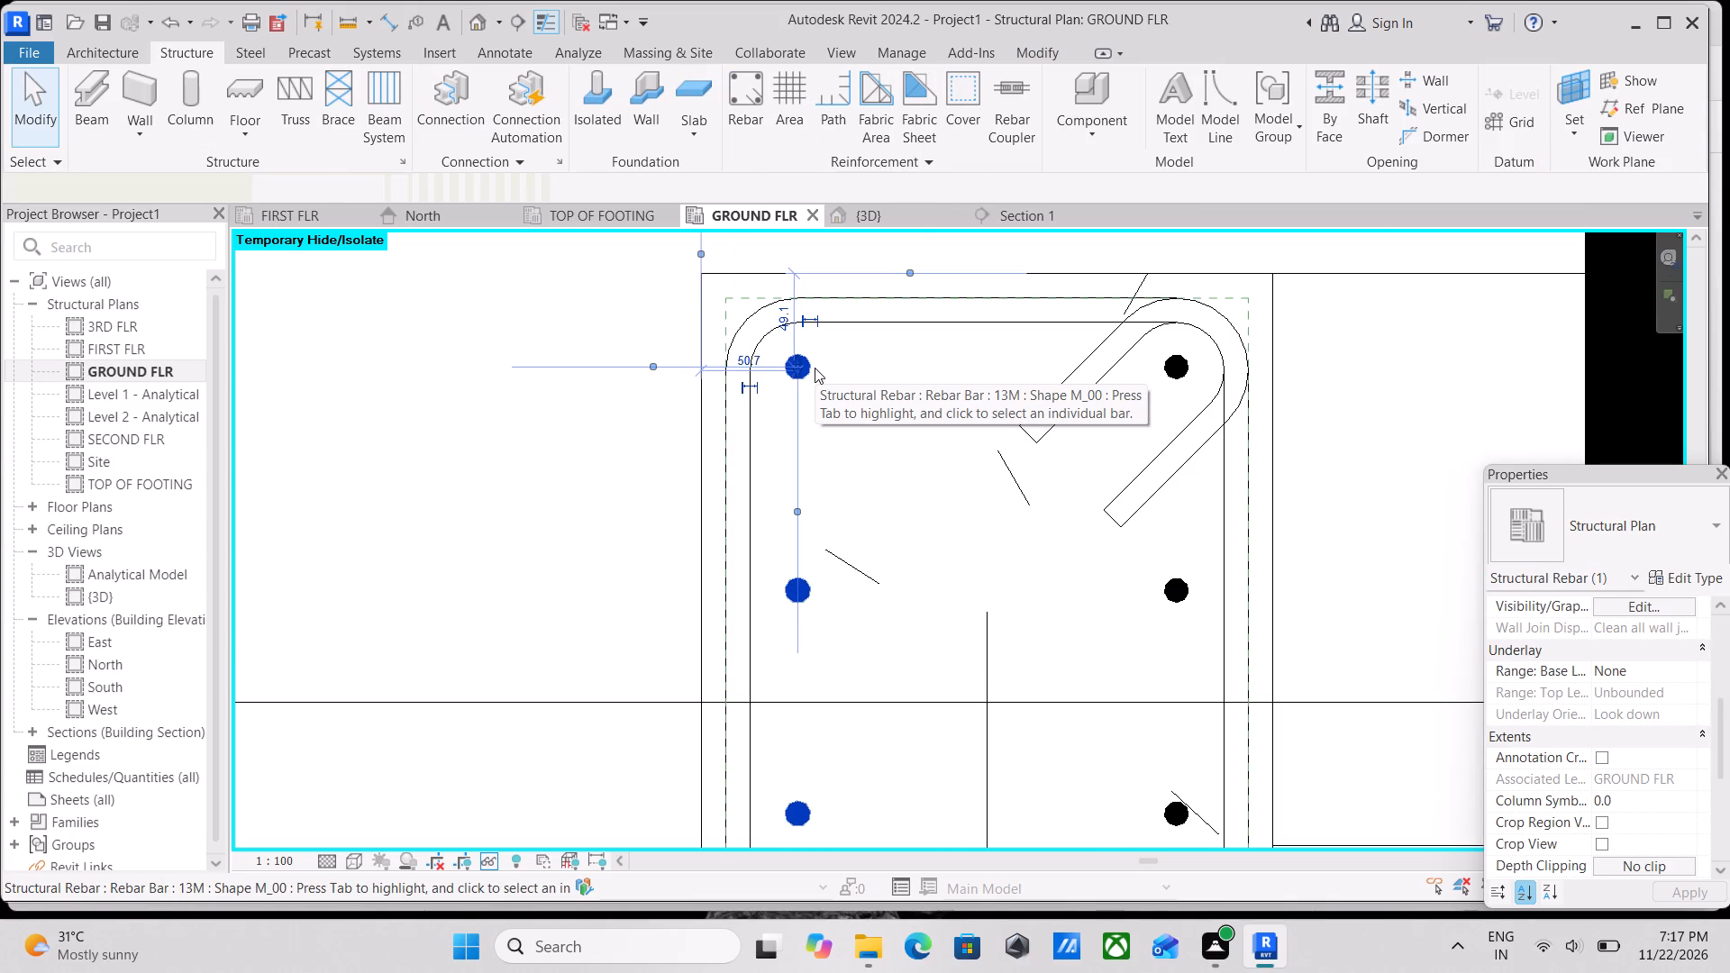
key(Right)
key(Right)
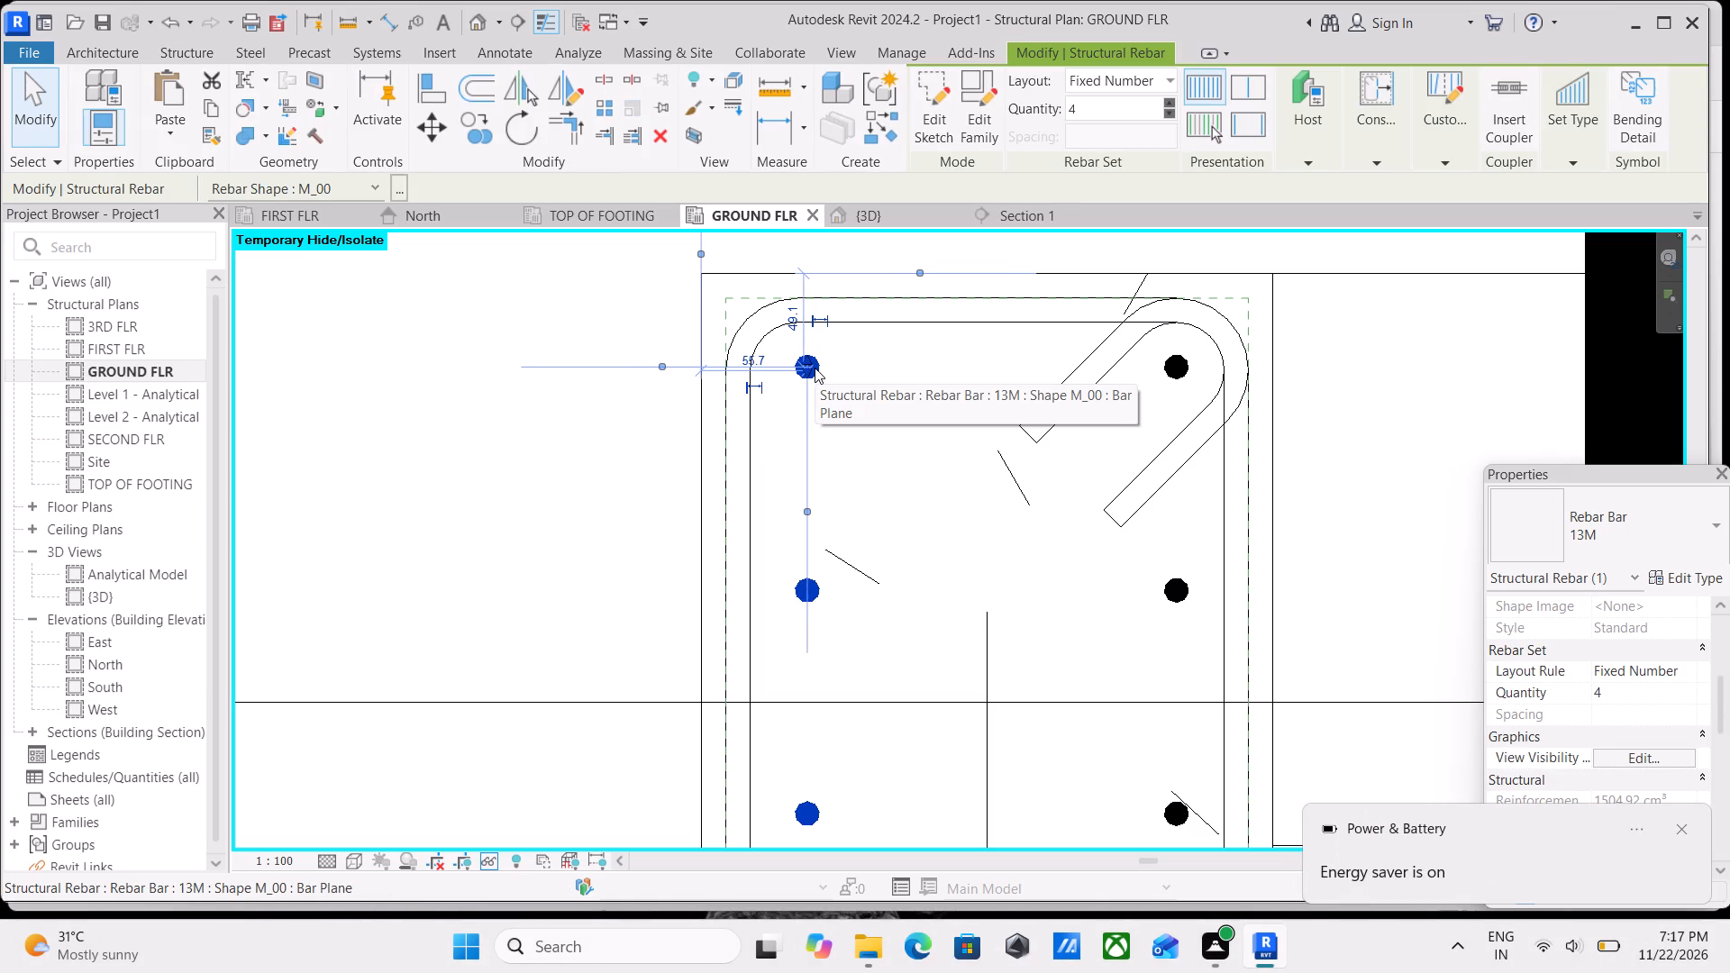
key(Escape)
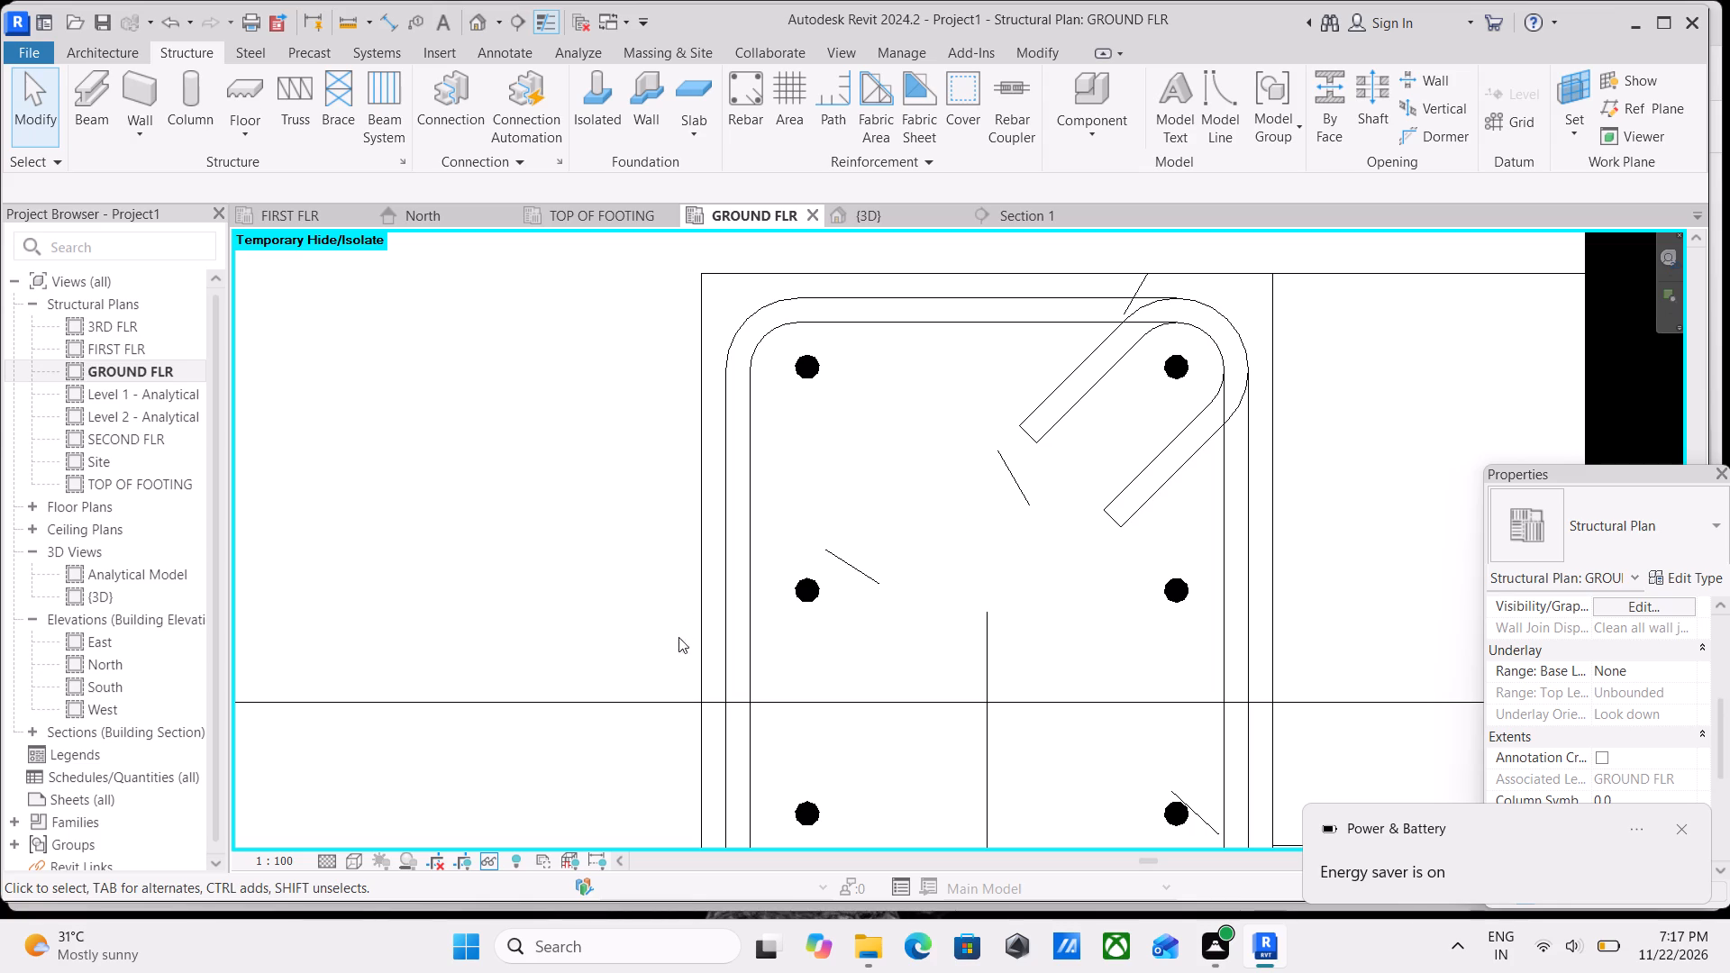
Review the view visibility states of the mirrored M_00 bar set and the original set, accepting each as it is.
scroll(1070, 543, down, 7)
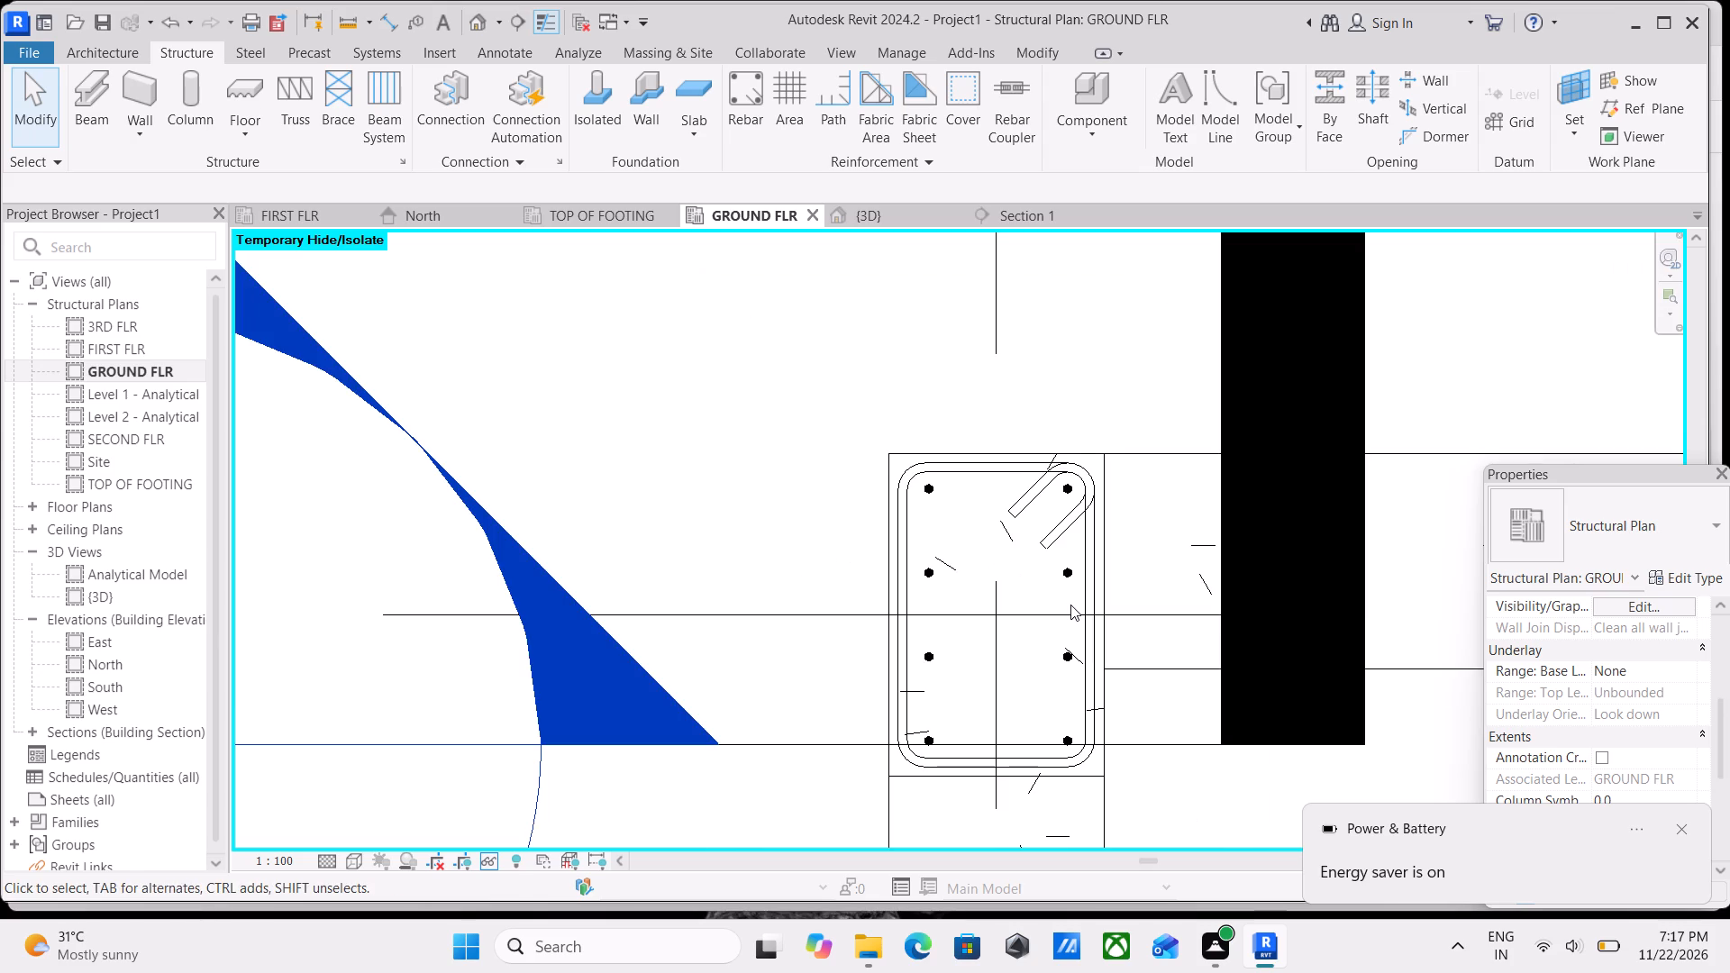
scroll(1070, 605, up, 1)
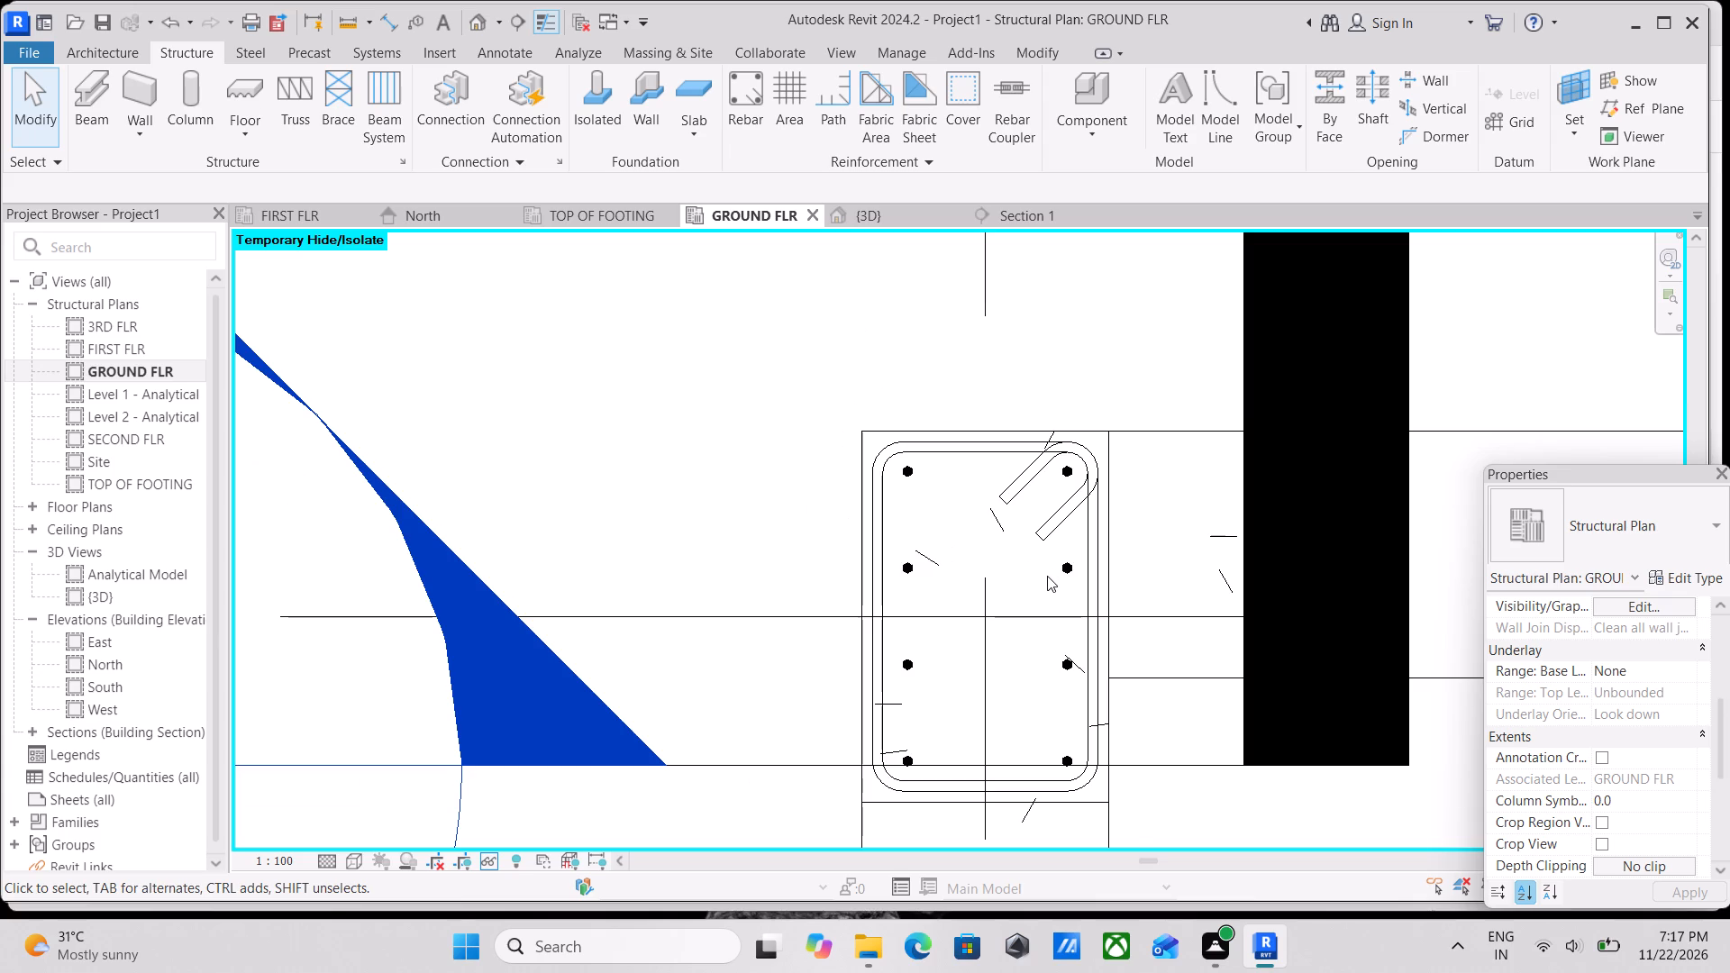
scroll(1047, 576, up, 4)
scroll(1047, 576, down, 2)
middle_drag(1042, 578, 926, 565)
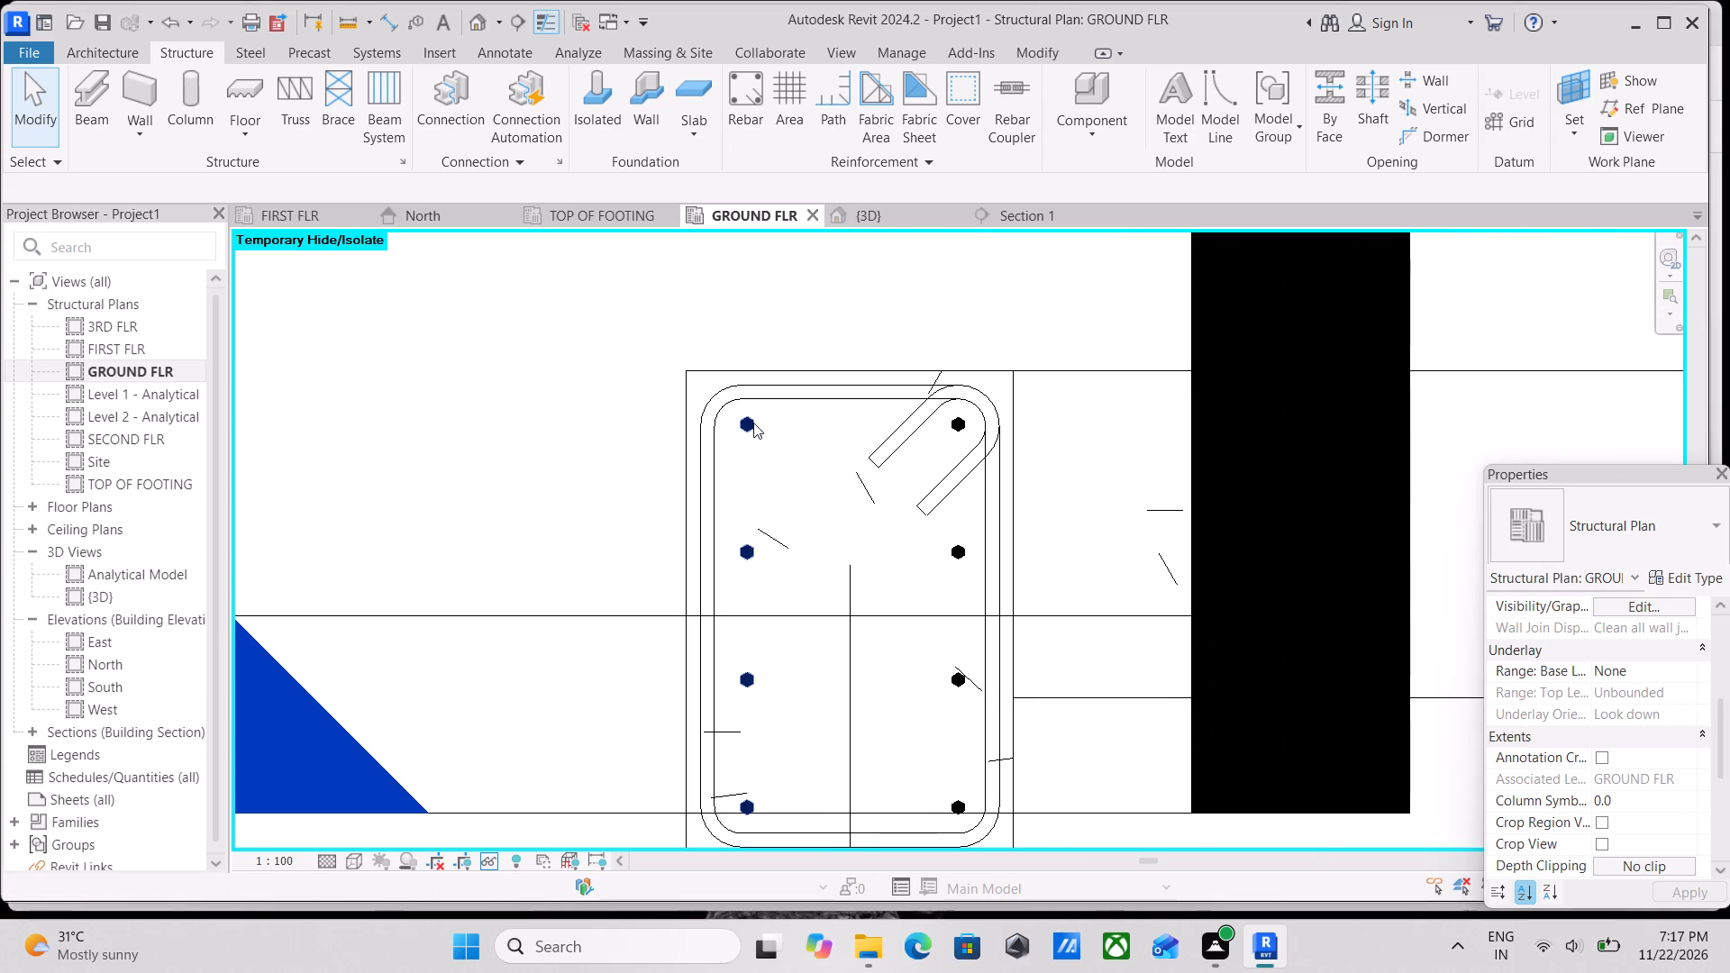
click(751, 424)
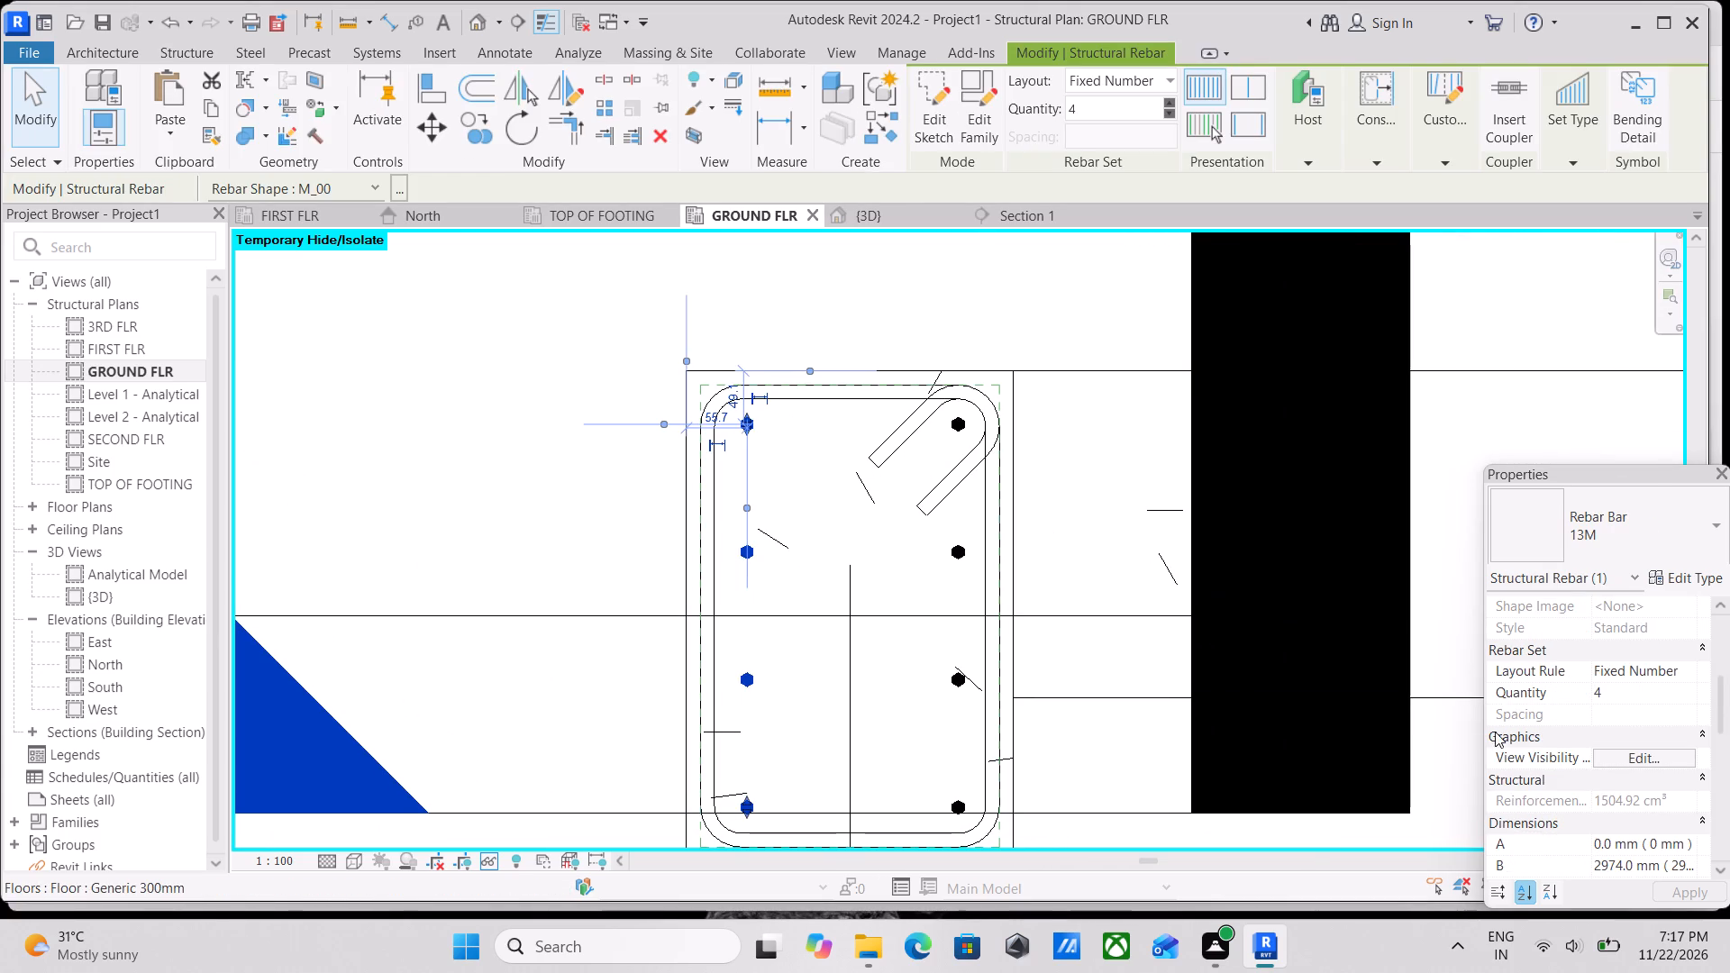
click(1628, 753)
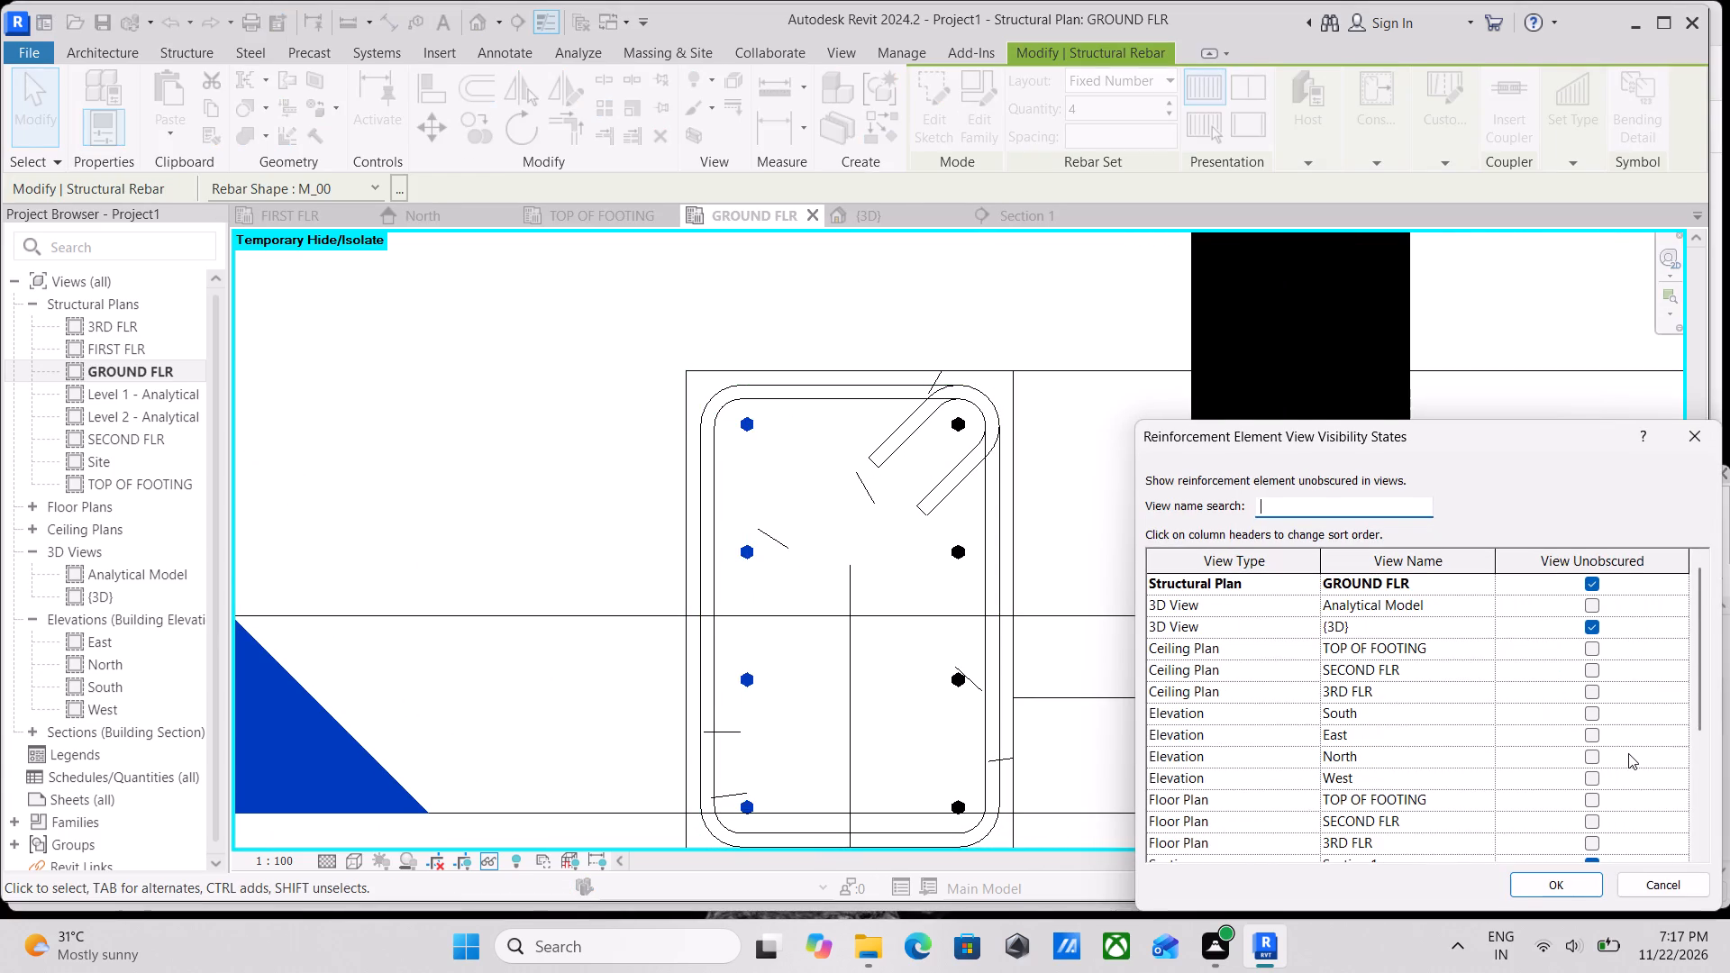
click(1535, 882)
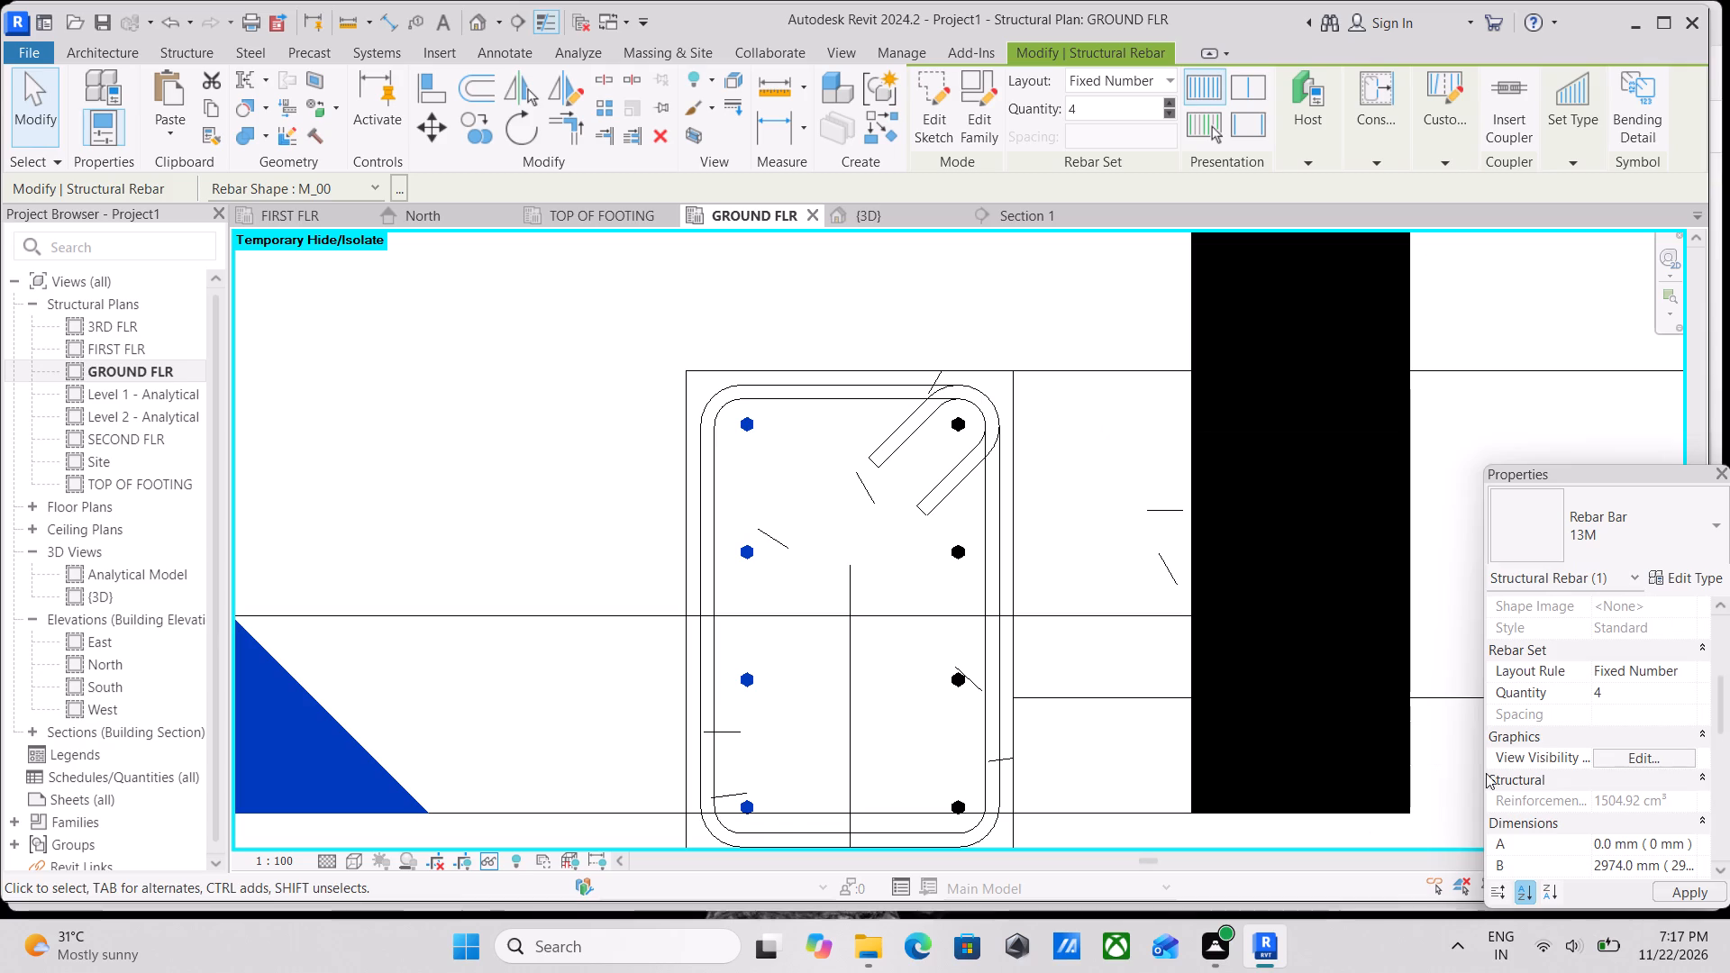
click(961, 551)
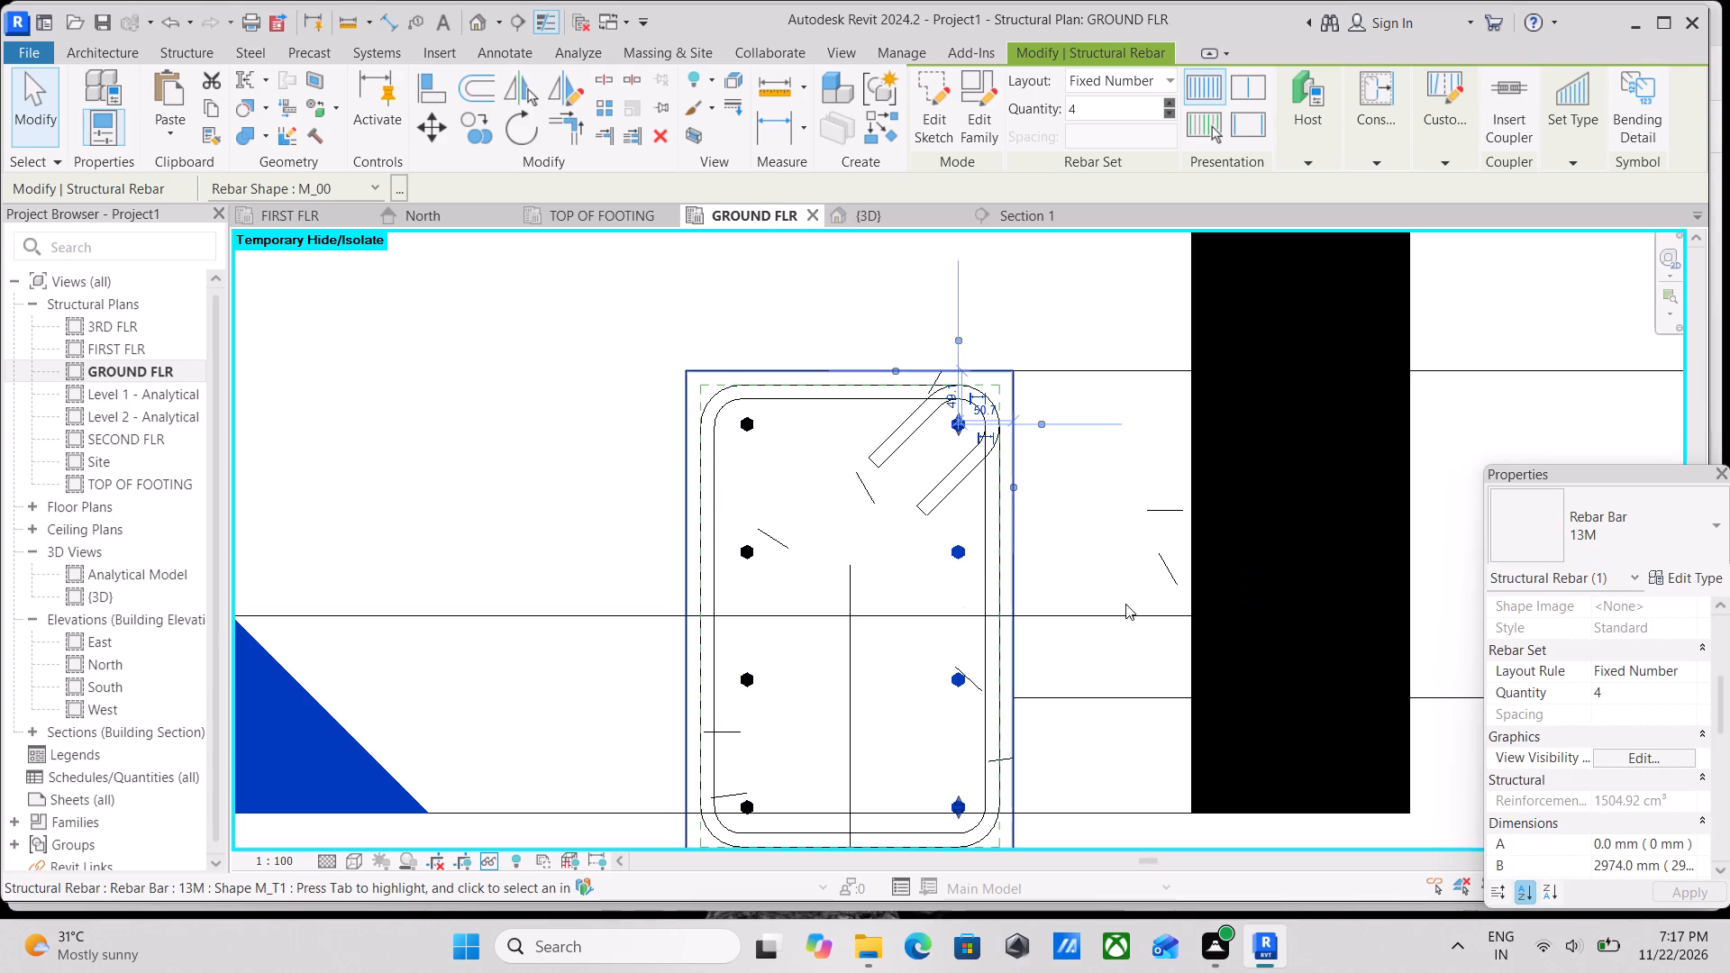
click(1629, 763)
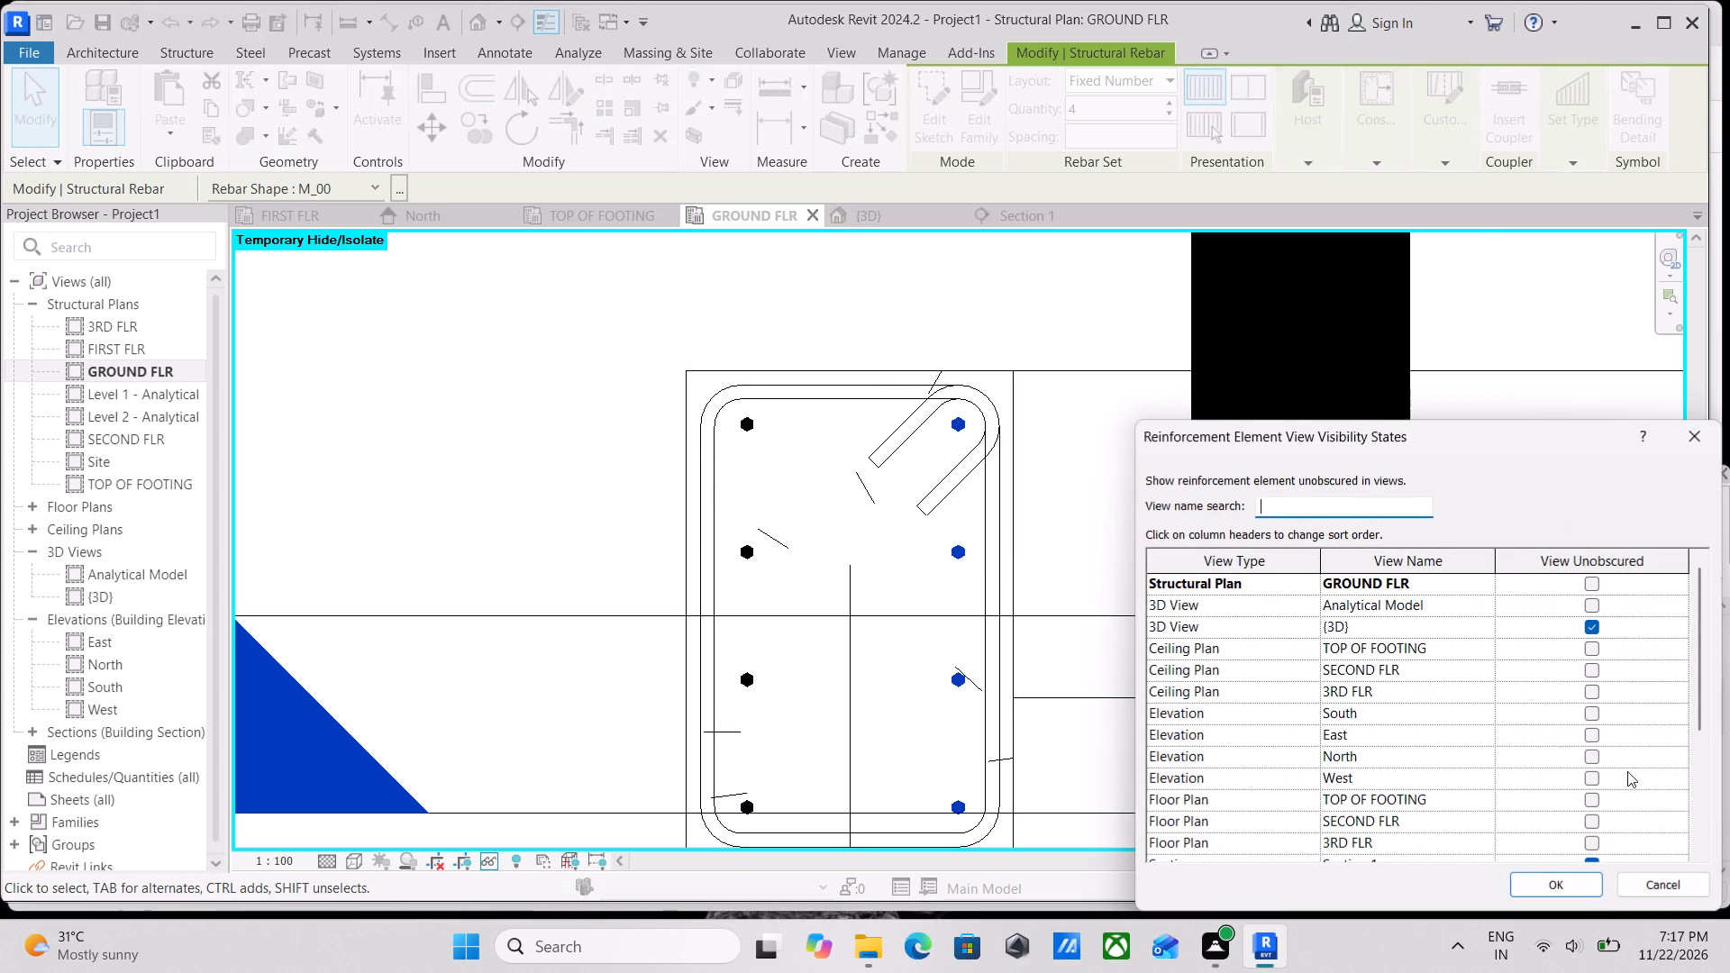
click(1569, 884)
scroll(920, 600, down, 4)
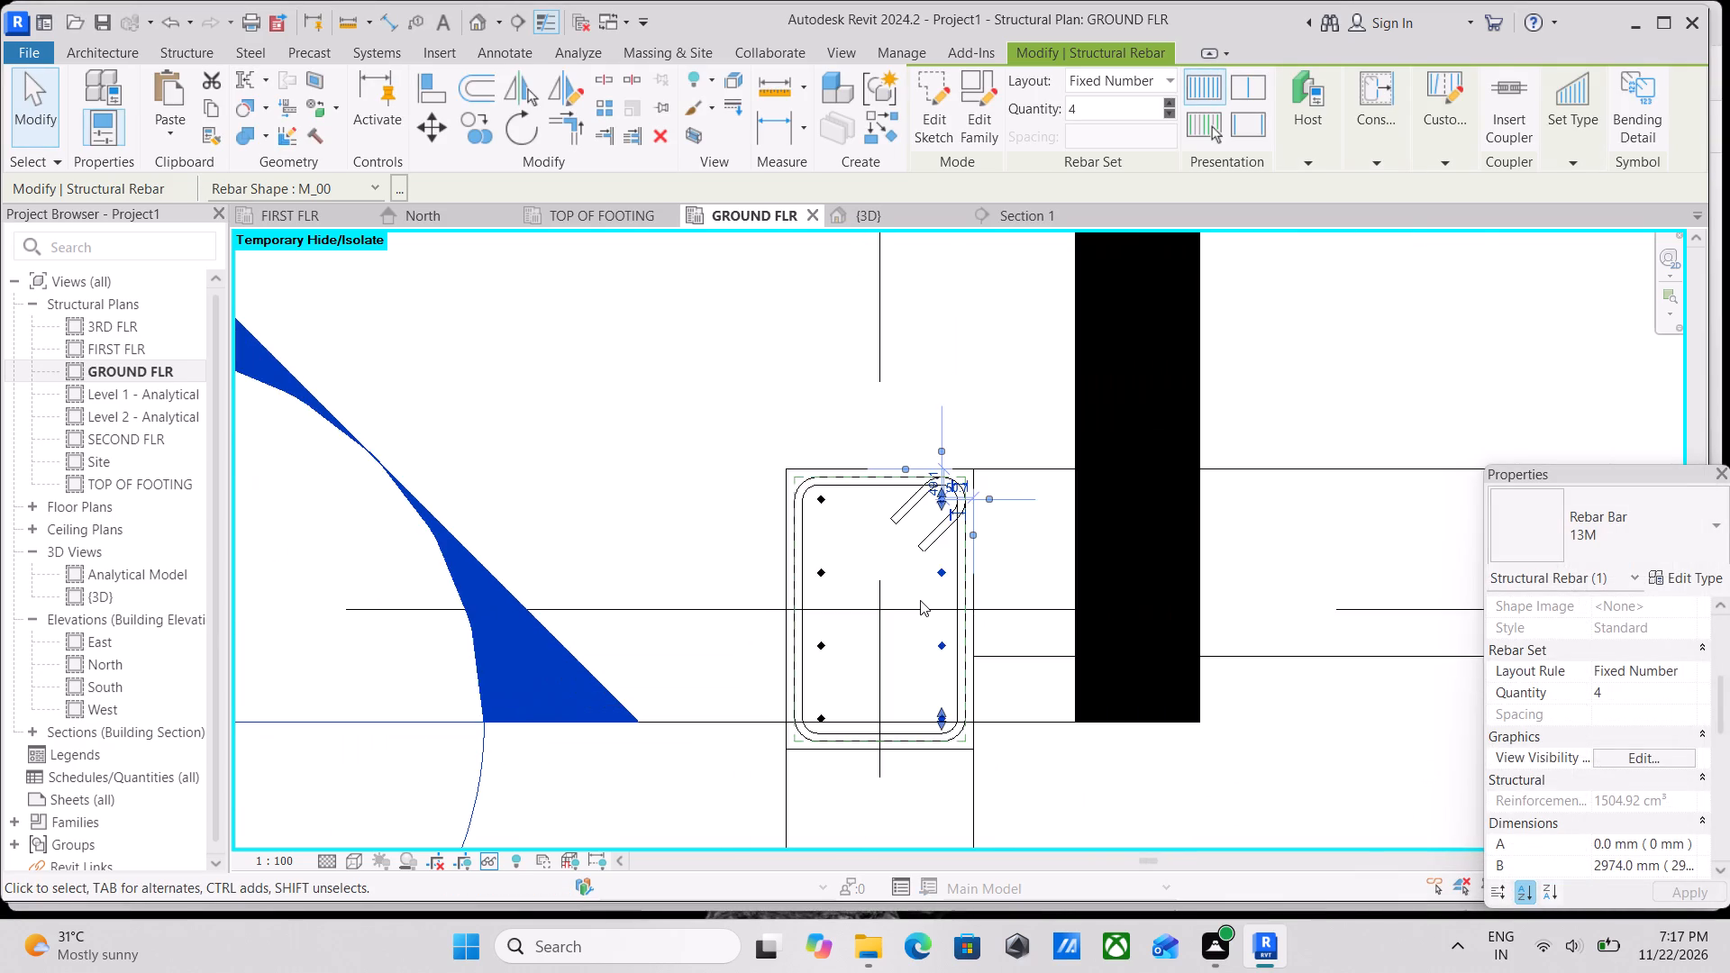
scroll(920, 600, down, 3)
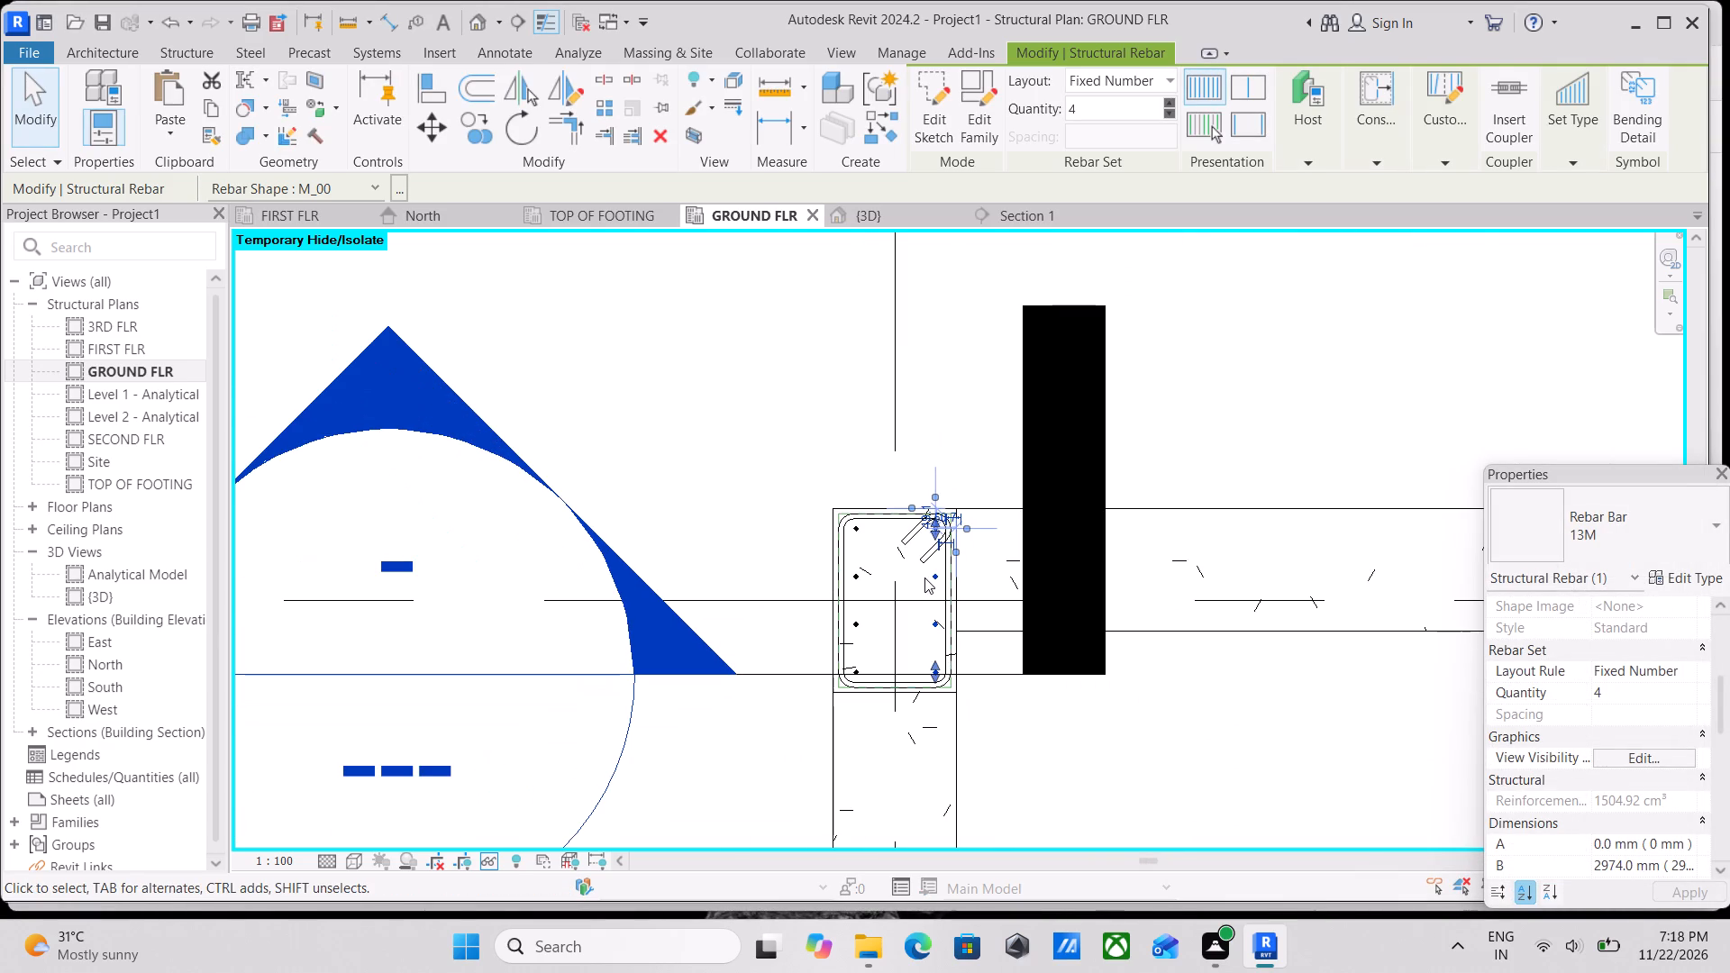
In the 3D view, propagate column A-1's complete rebar, aligned by host, to the upper-storey columns A-2, A-3, A-4 and A-5.
scroll(924, 577, up, 3)
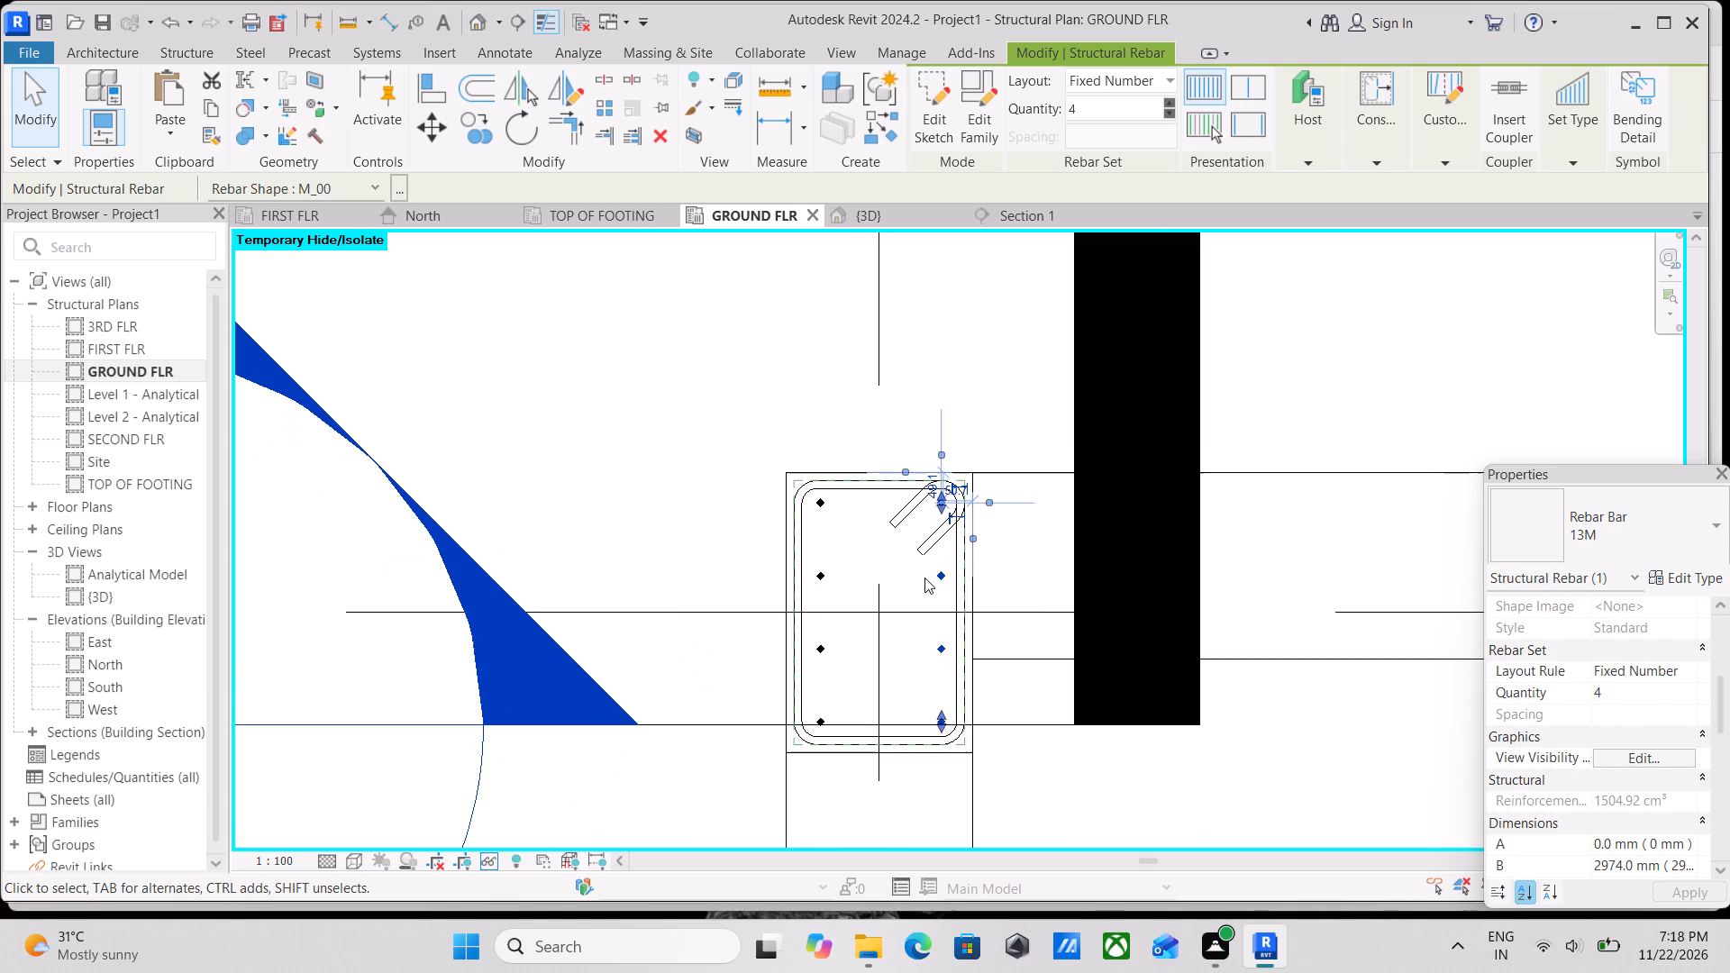
key(Escape)
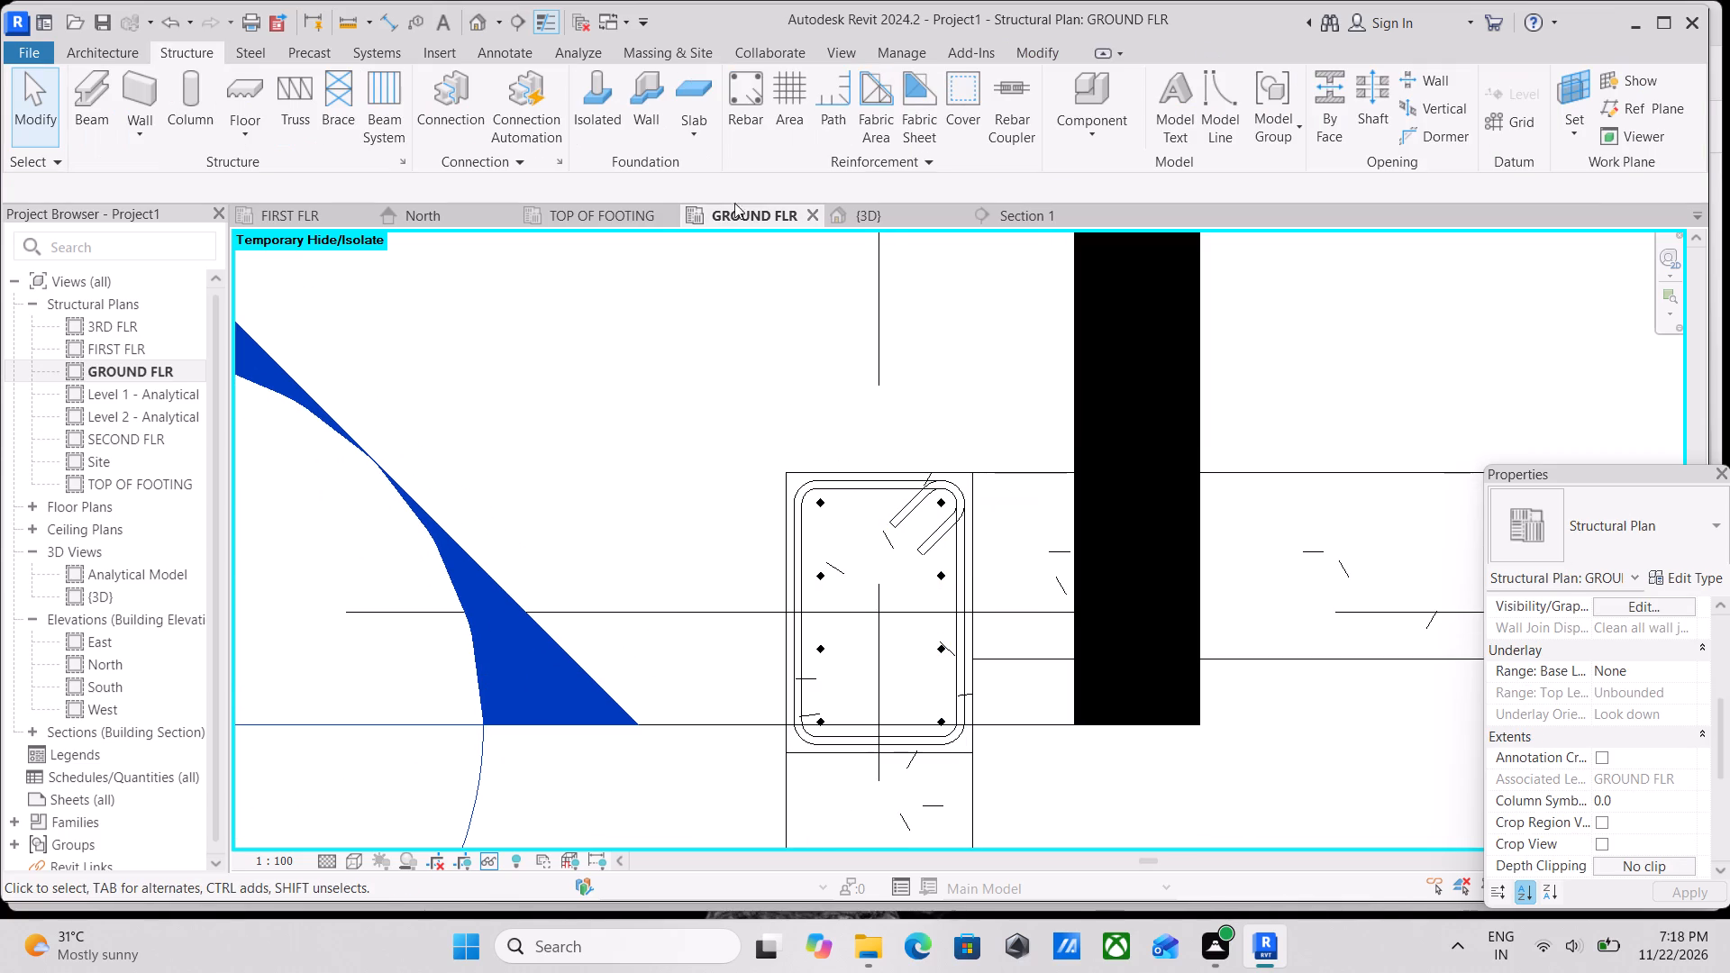
click(861, 219)
scroll(919, 531, up, 3)
scroll(688, 577, up, 2)
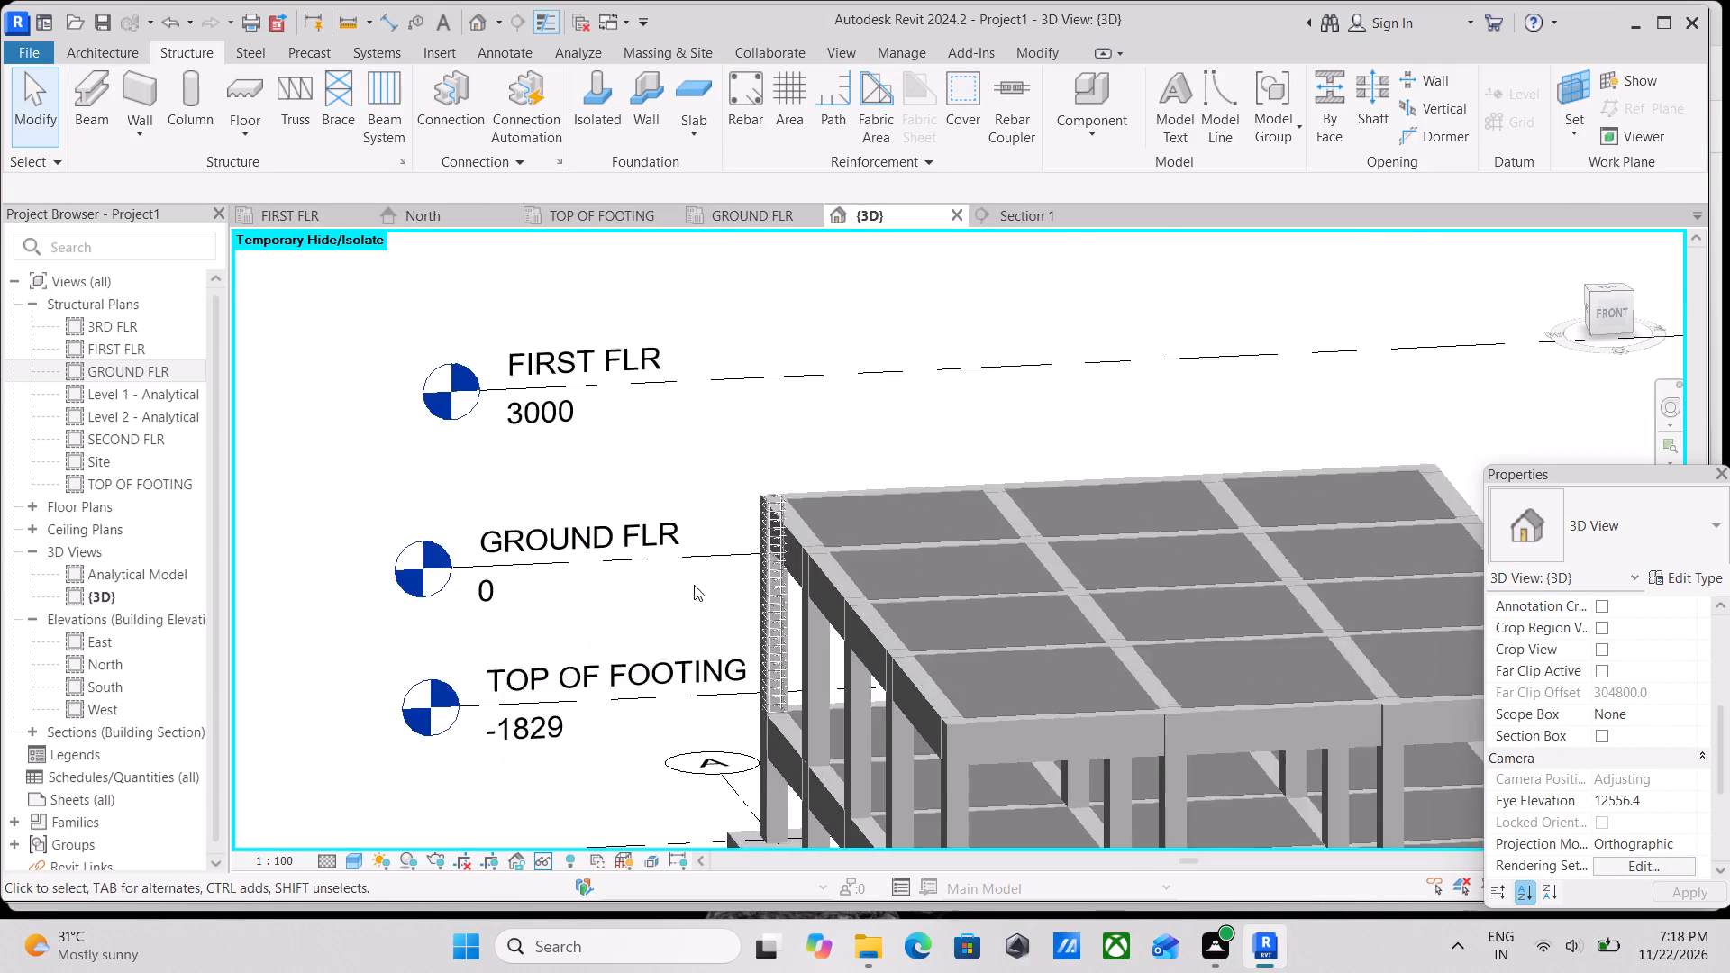
scroll(694, 585, up, 3)
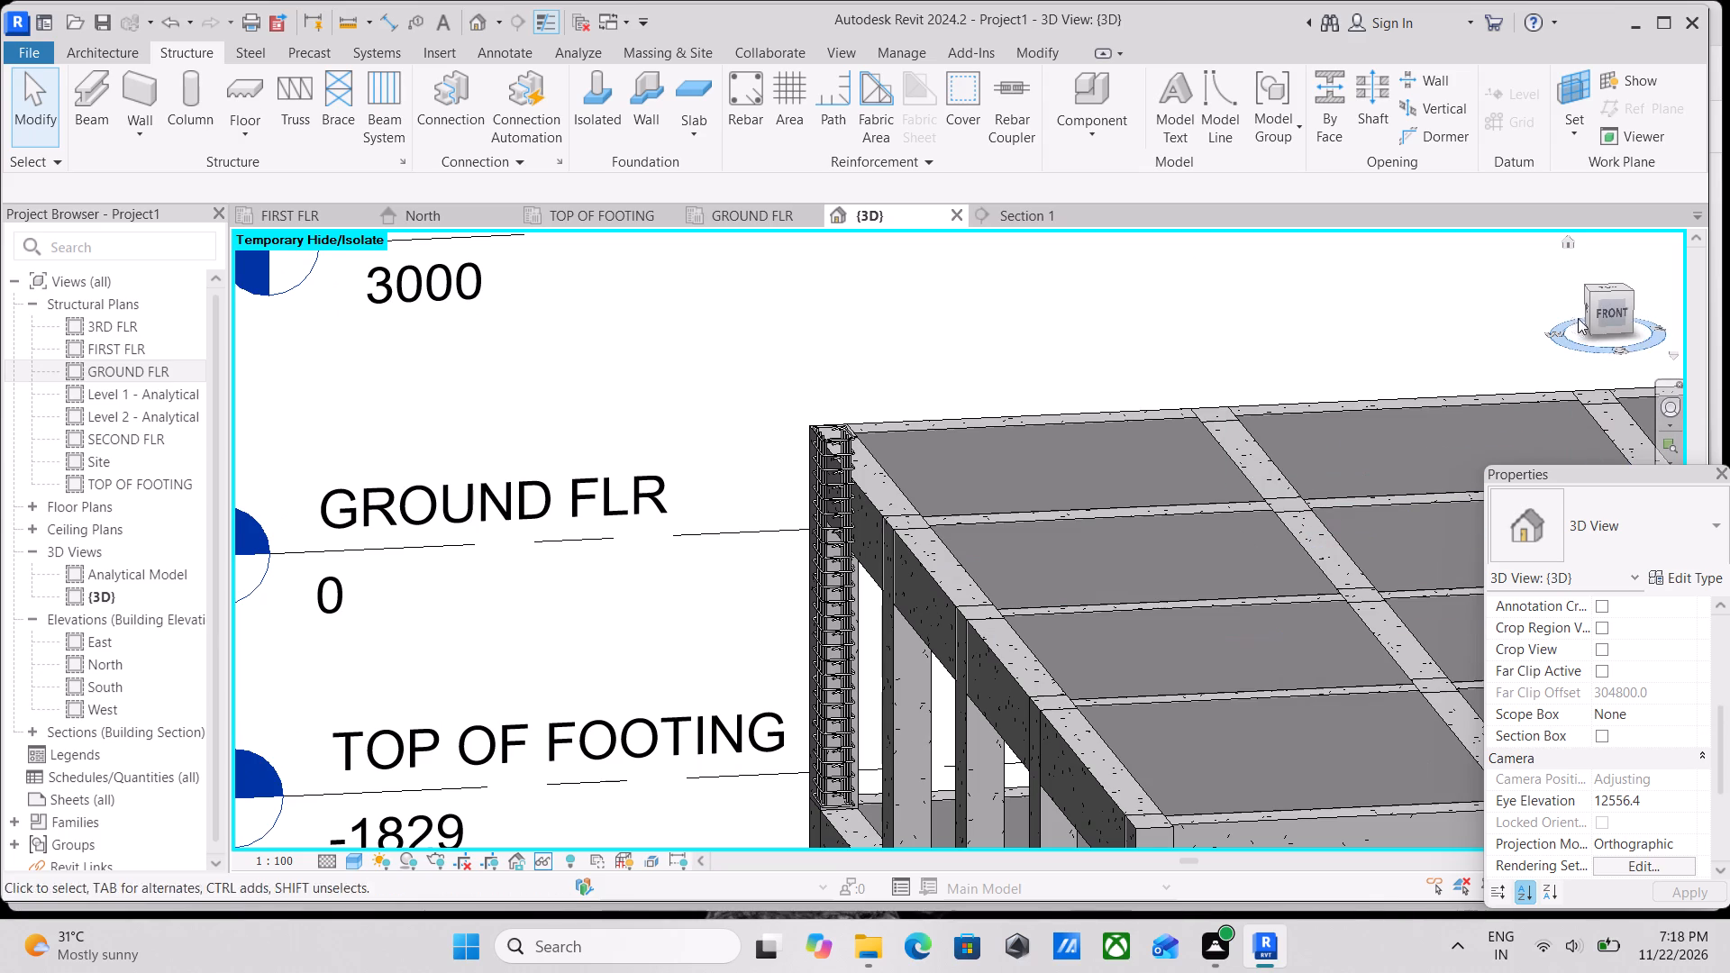
click(1593, 306)
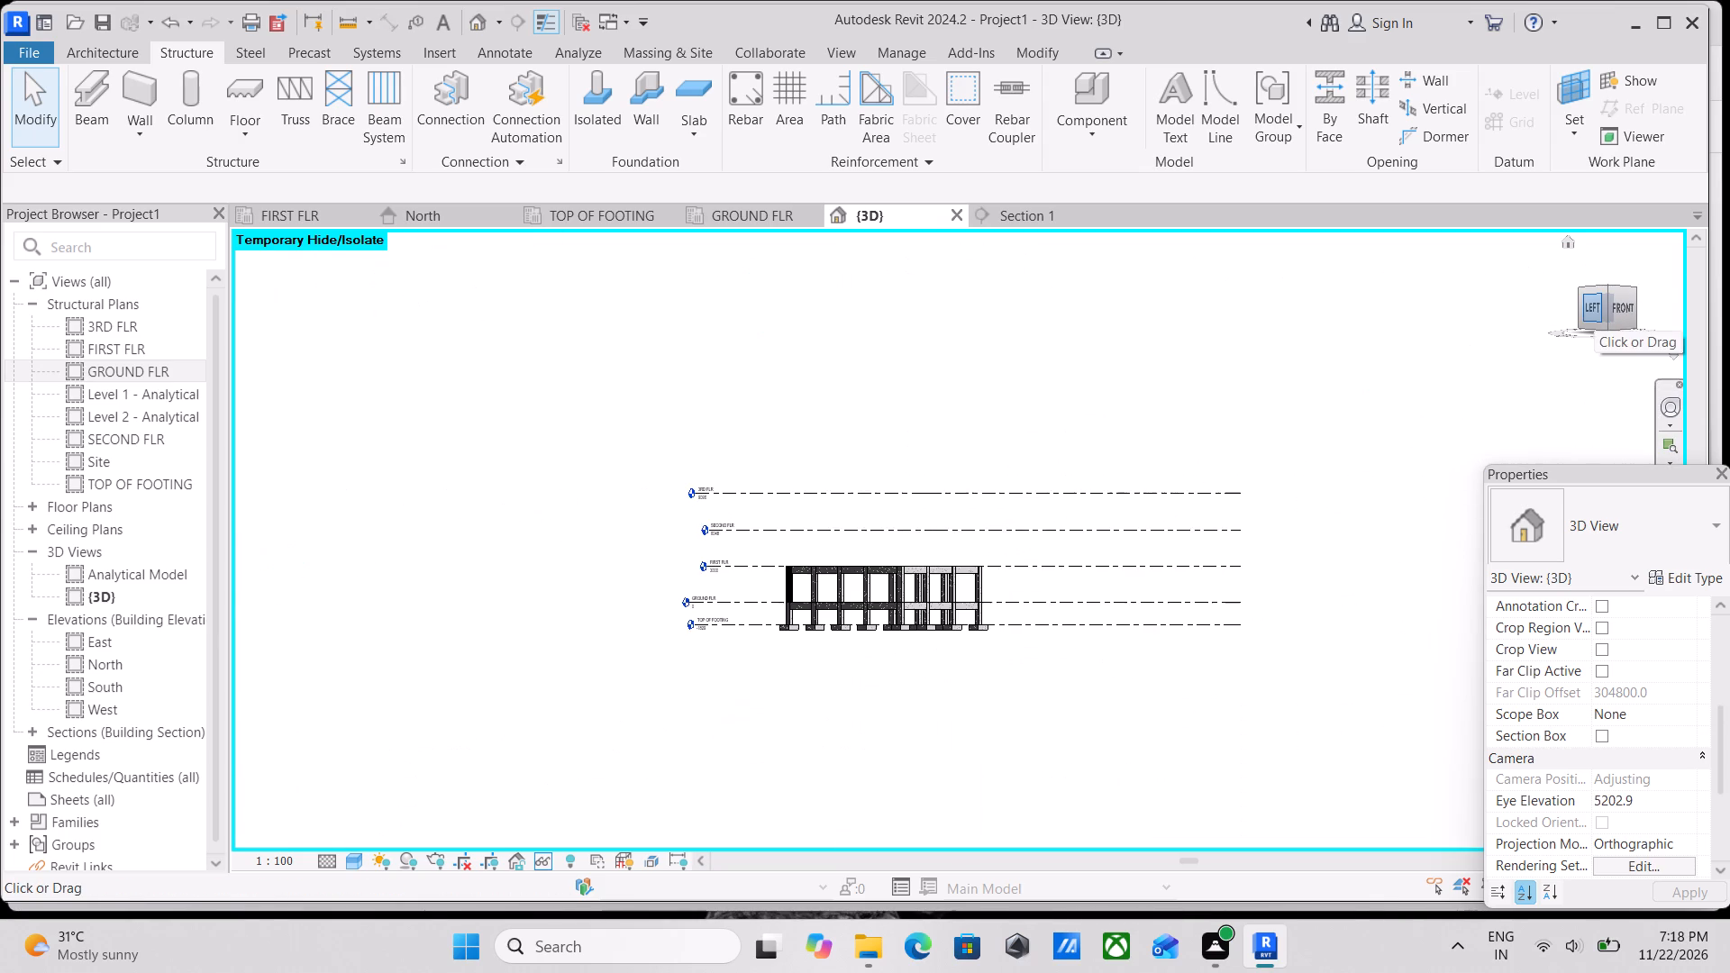
scroll(905, 620, up, 6)
shift+scroll(879, 633, up, 1)
shift+middle_drag(879, 633, 870, 675)
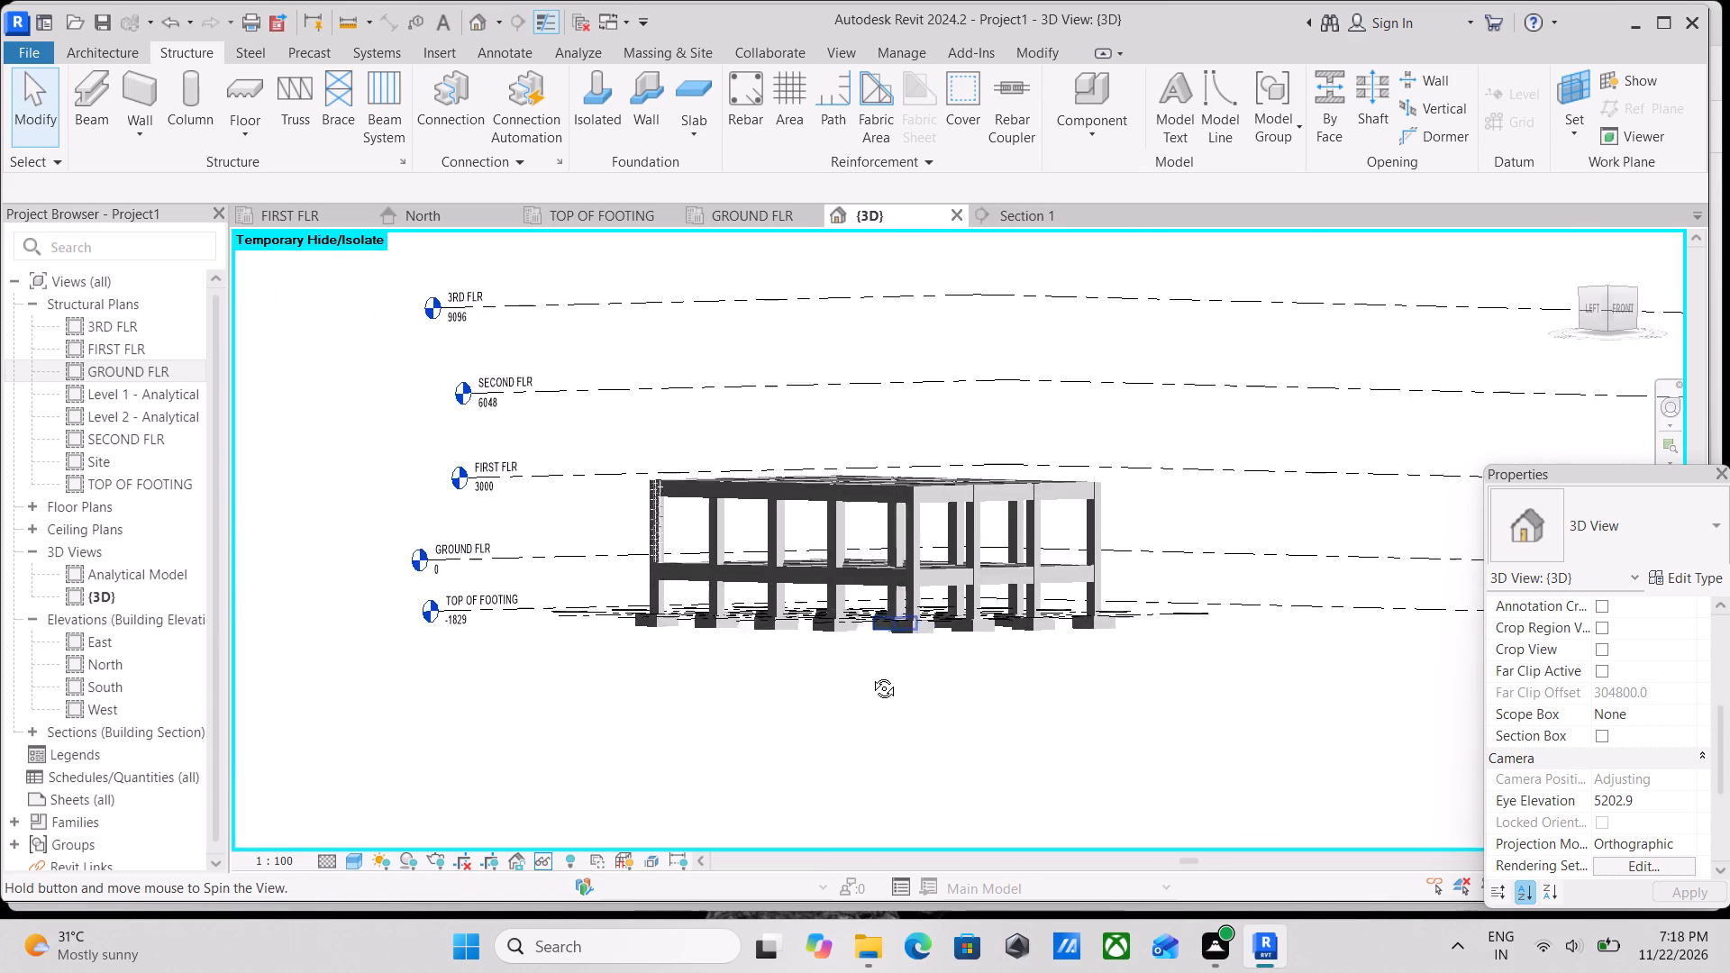
shift+middle_drag(870, 675, 978, 806)
scroll(788, 578, up, 3)
scroll(644, 632, up, 5)
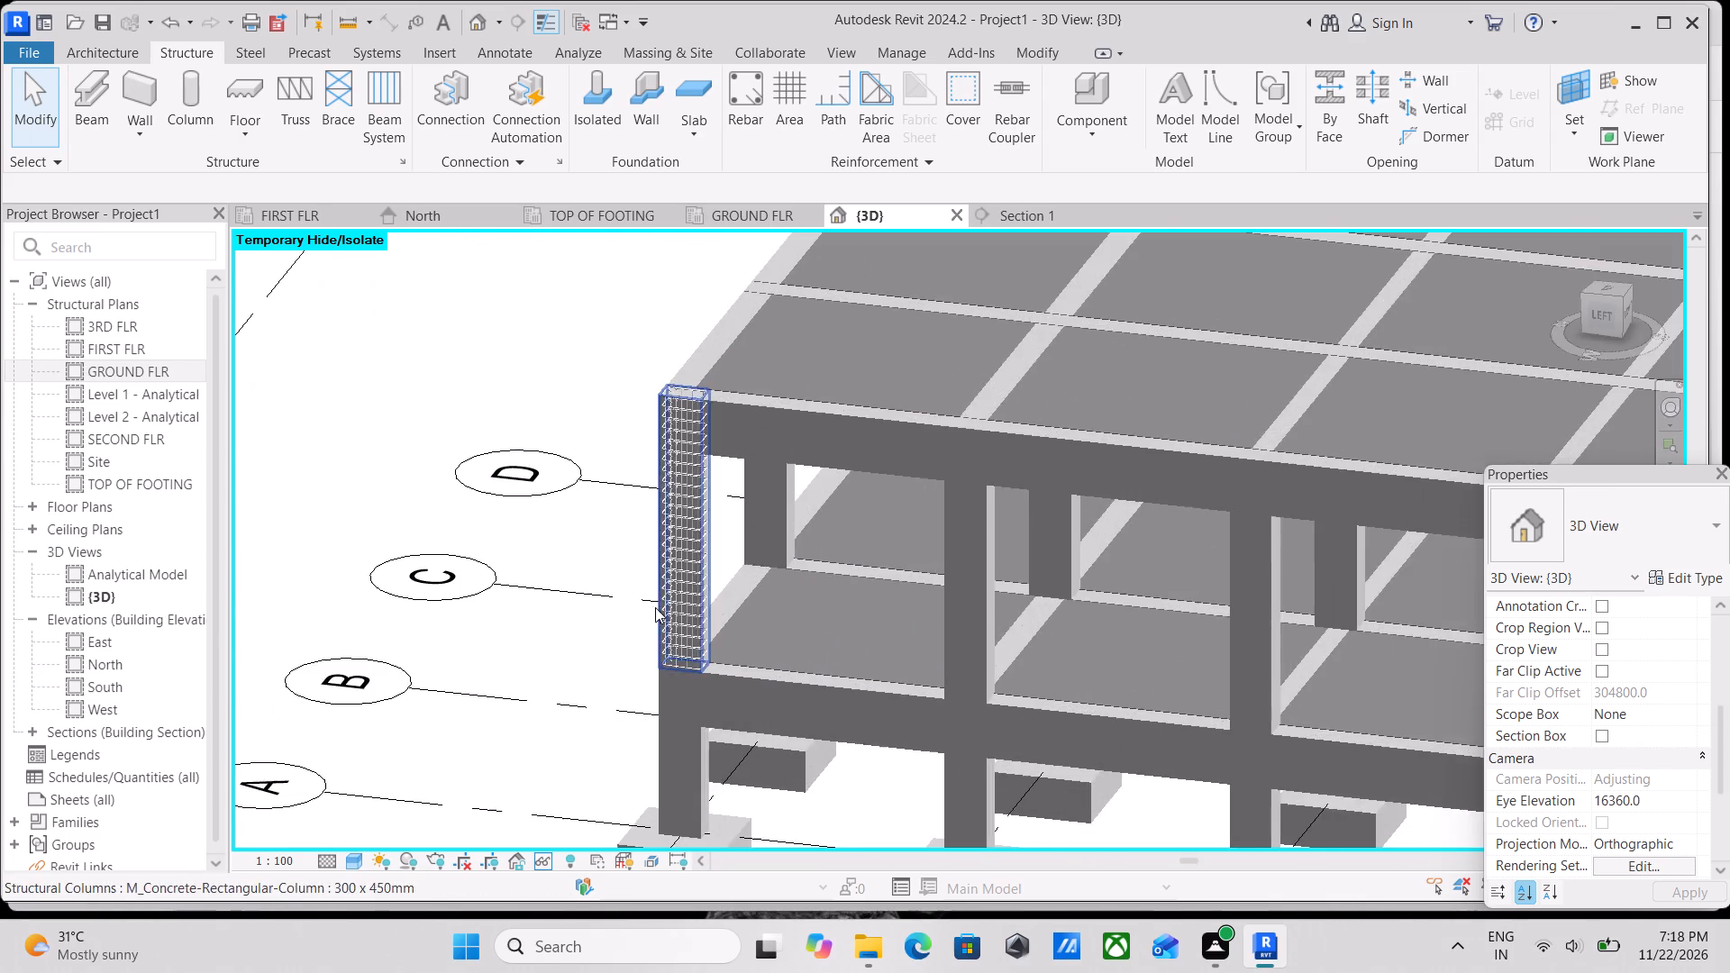
scroll(655, 607, up, 5)
scroll(712, 542, up, 5)
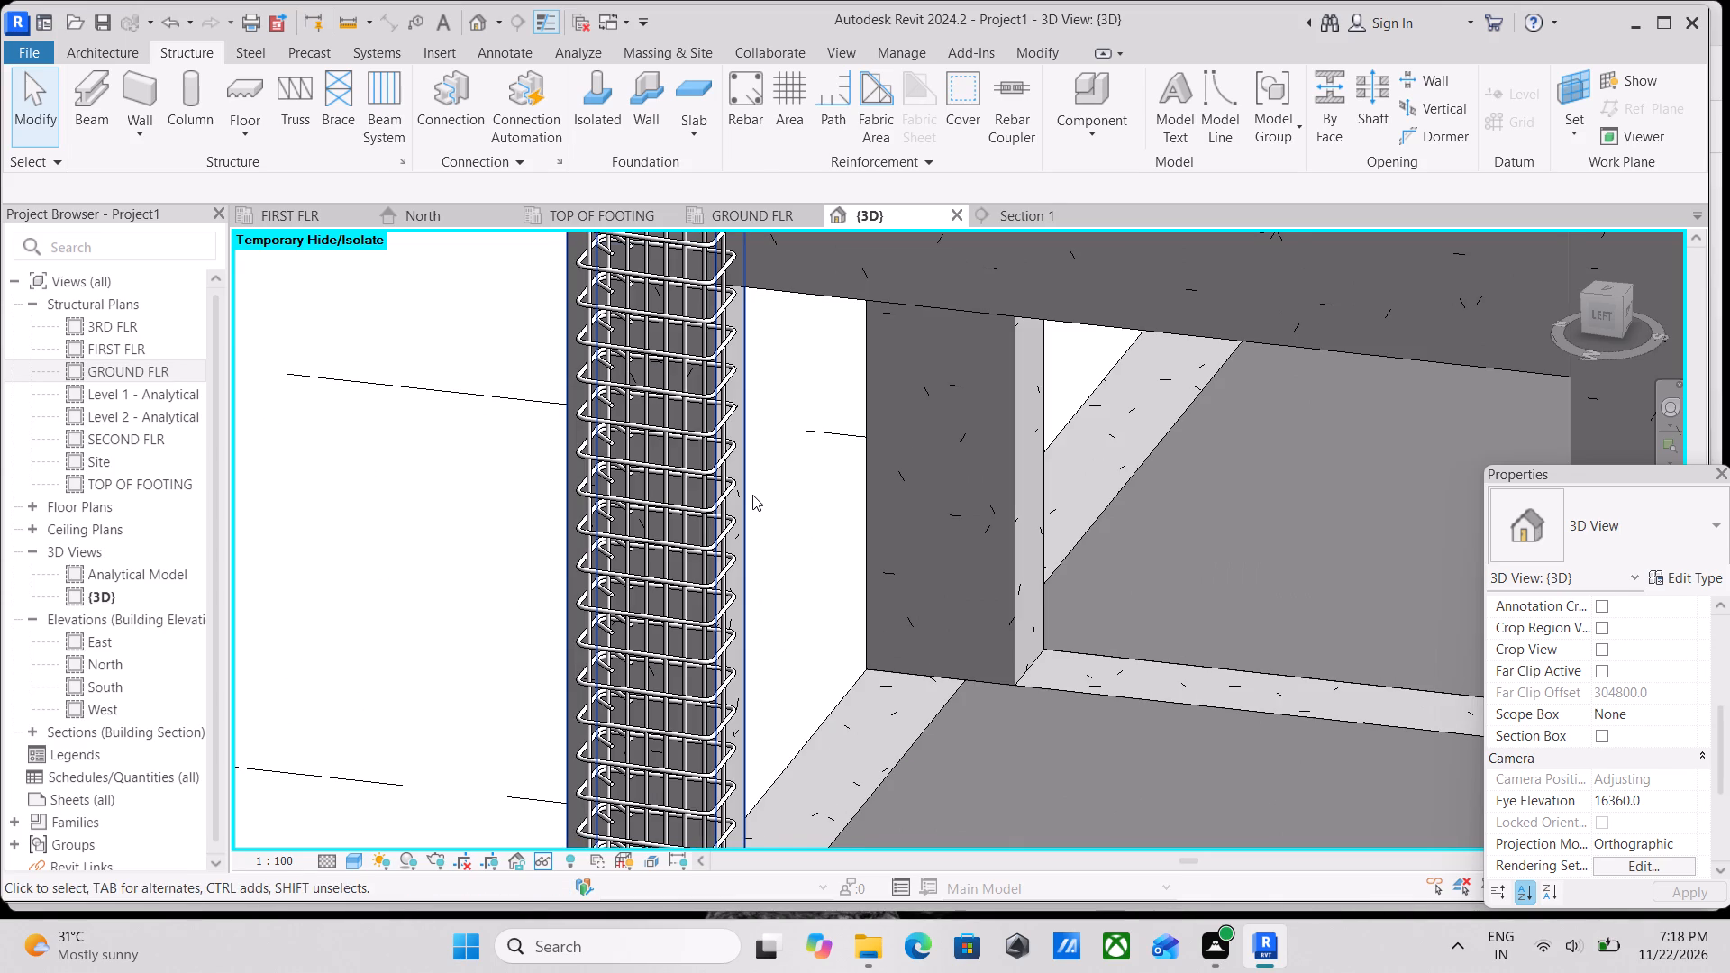
click(752, 495)
scroll(752, 500, down, 5)
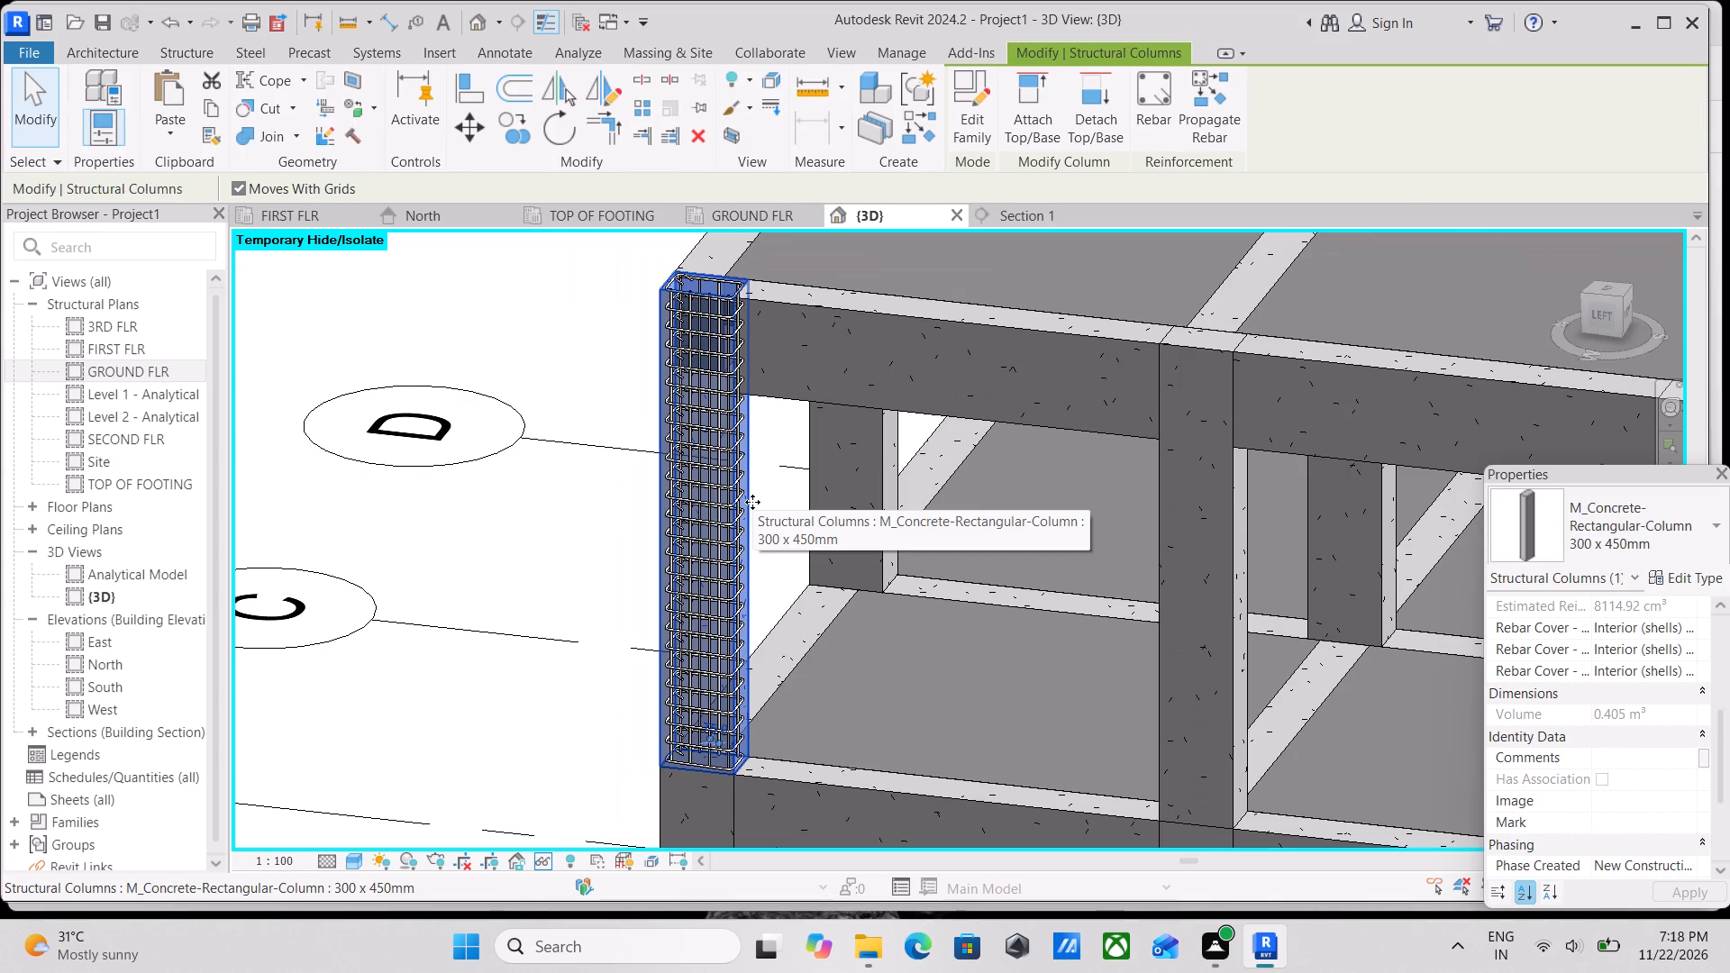
click(1234, 92)
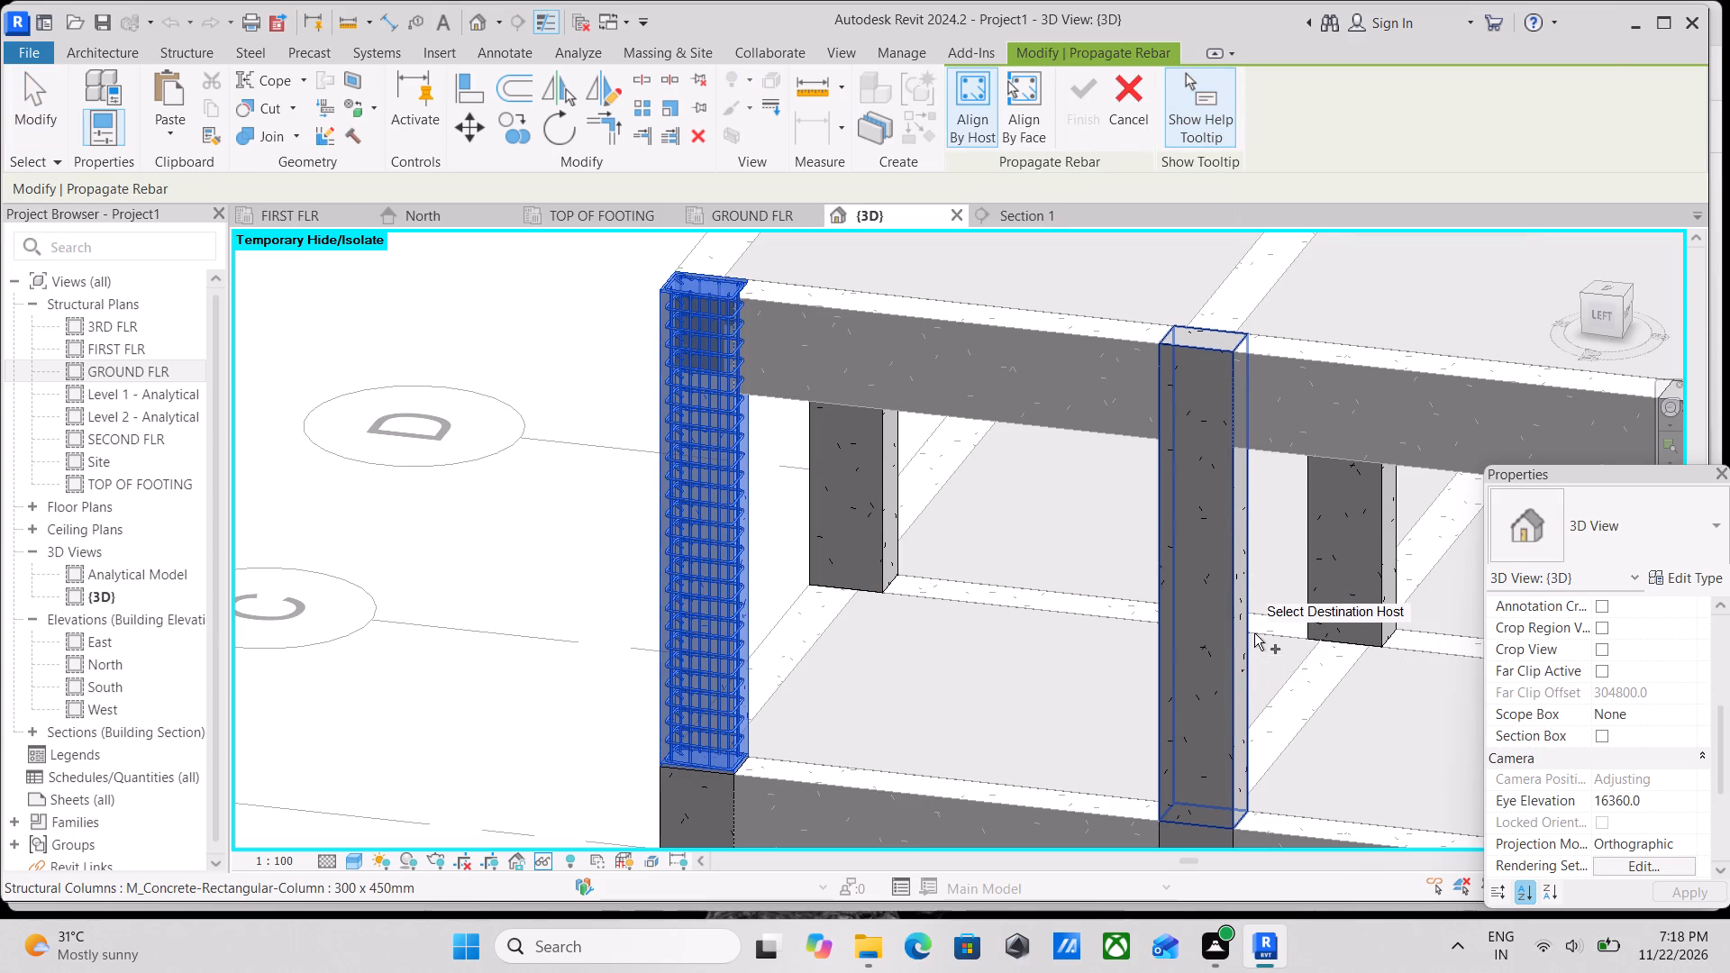
click(1232, 625)
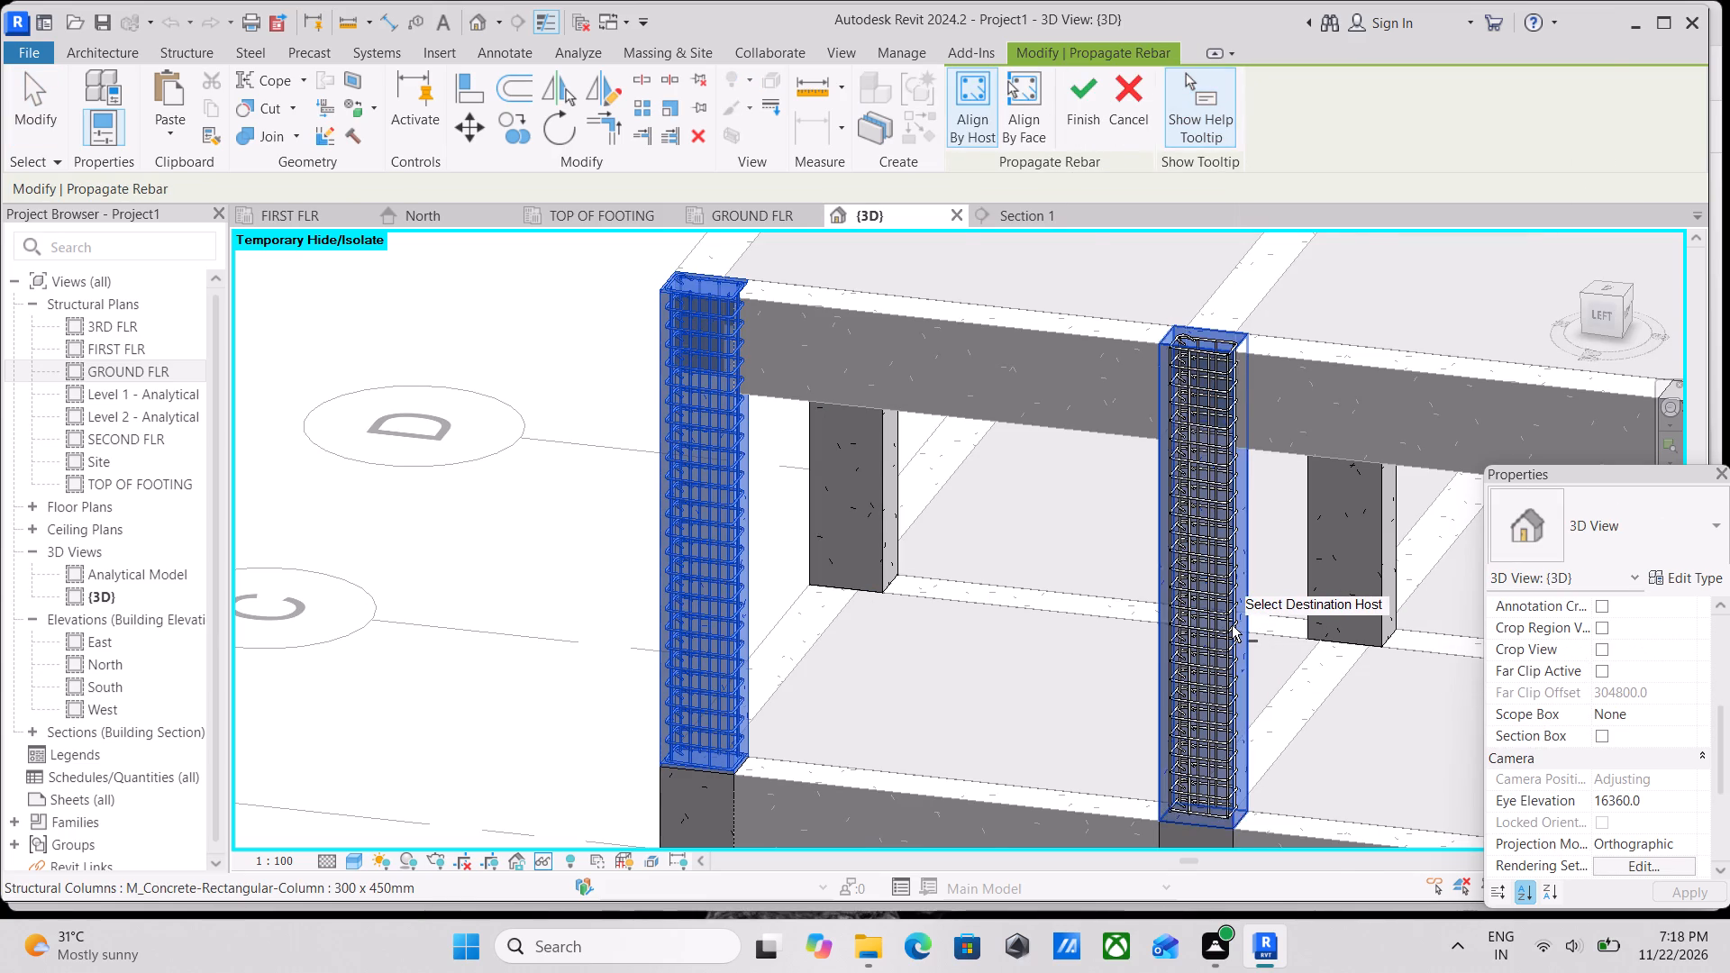
scroll(1232, 625, down, 2)
middle_drag(1232, 625, 495, 537)
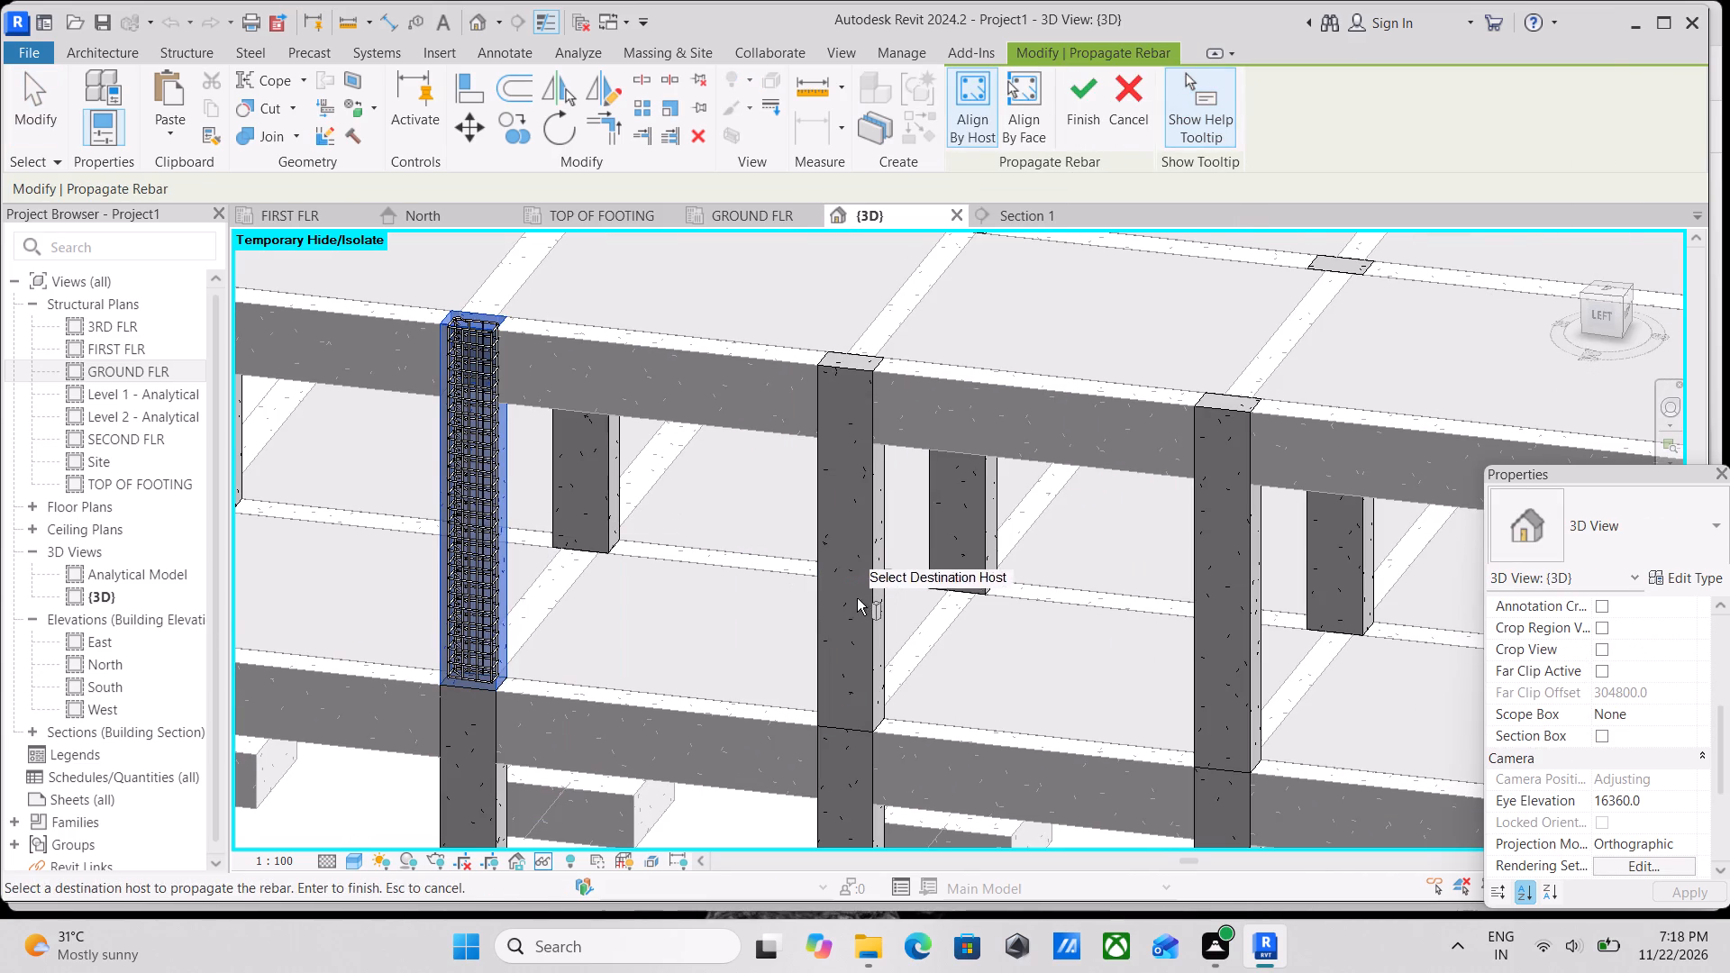
click(879, 570)
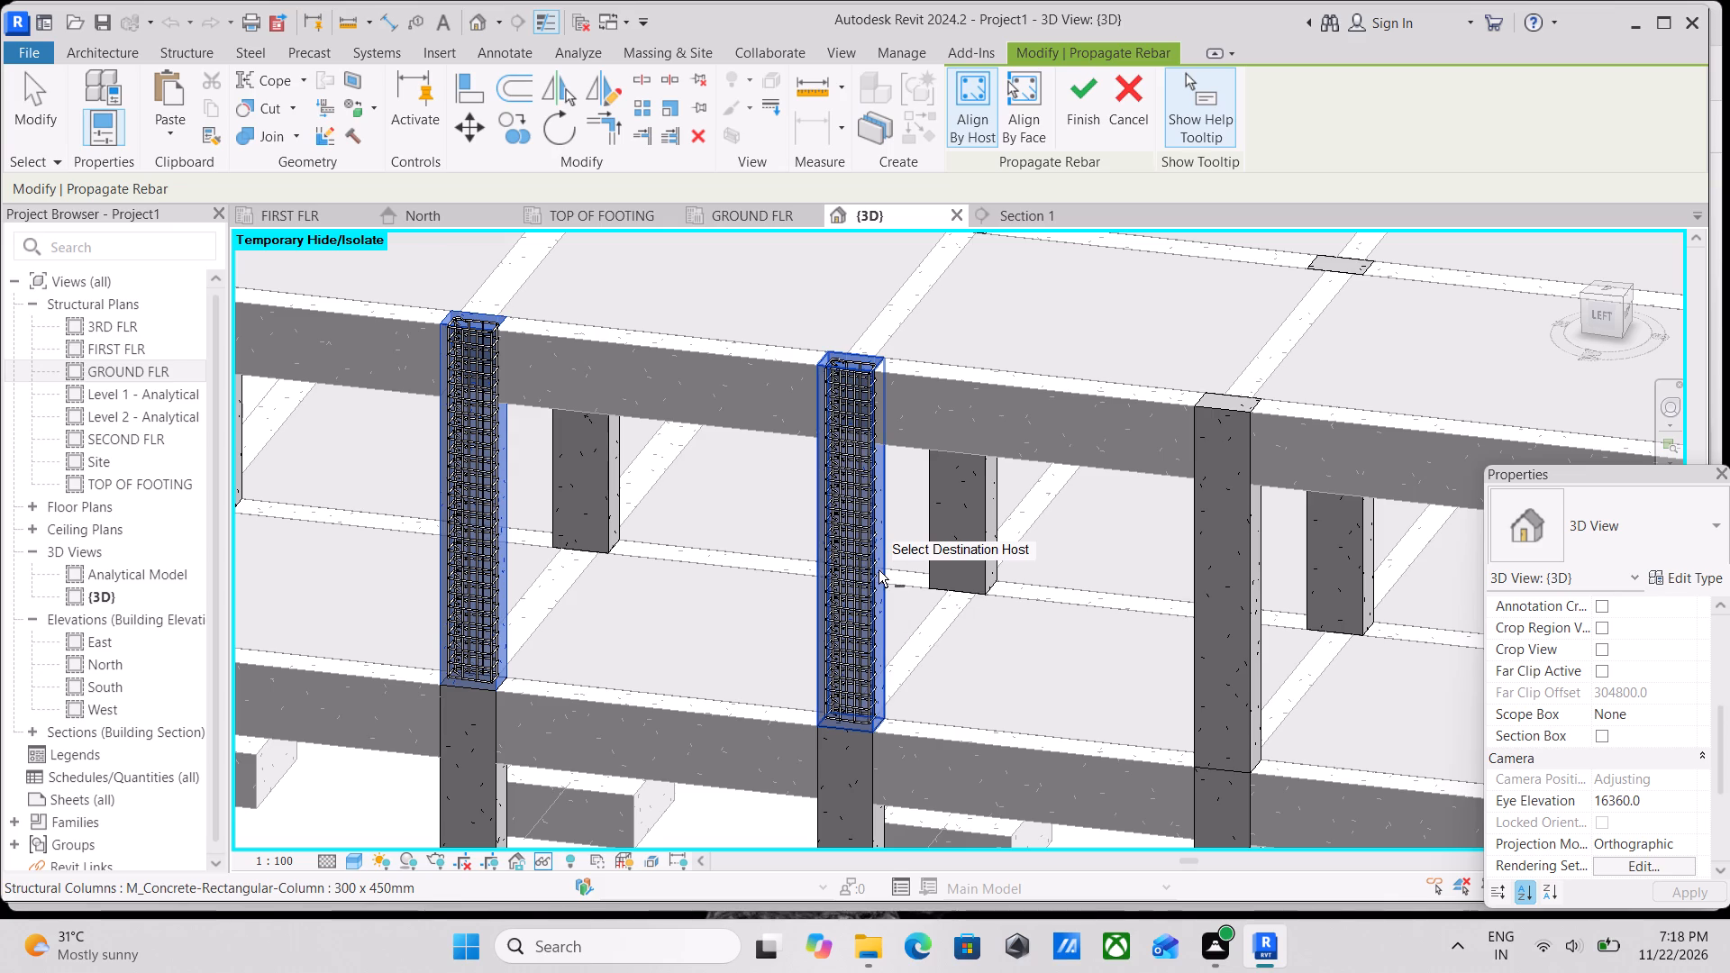
scroll(897, 579, down, 1)
middle_drag(897, 579, 748, 589)
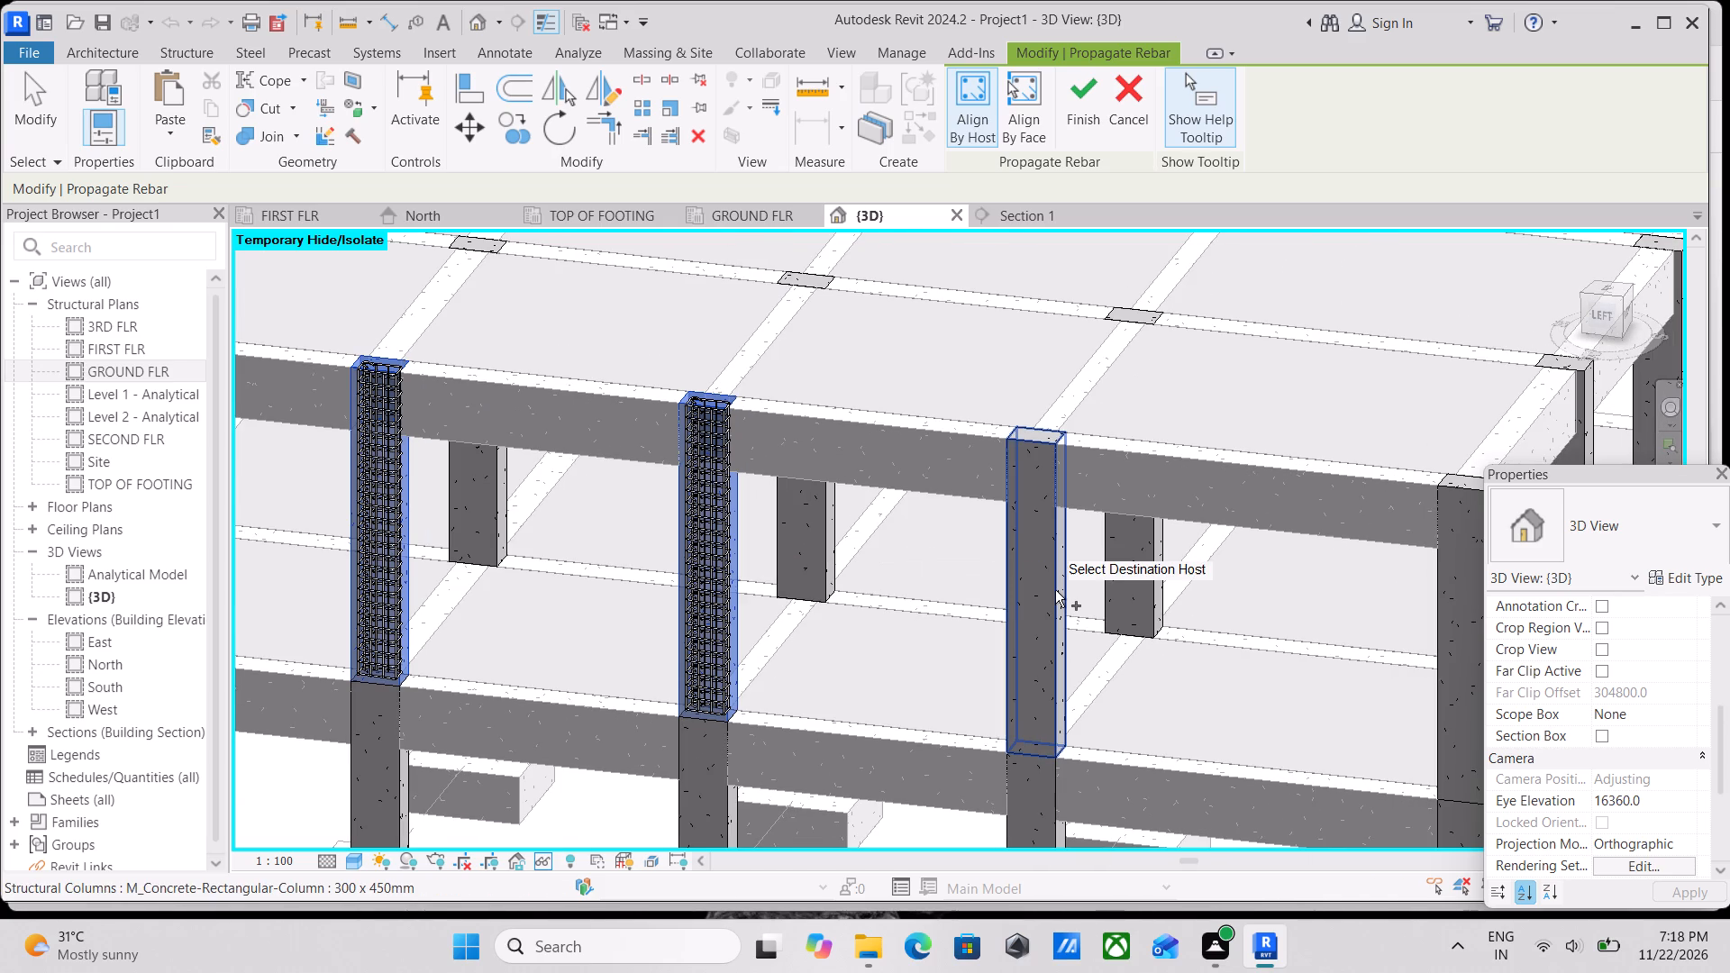
click(1055, 590)
middle_drag(1056, 589, 628, 590)
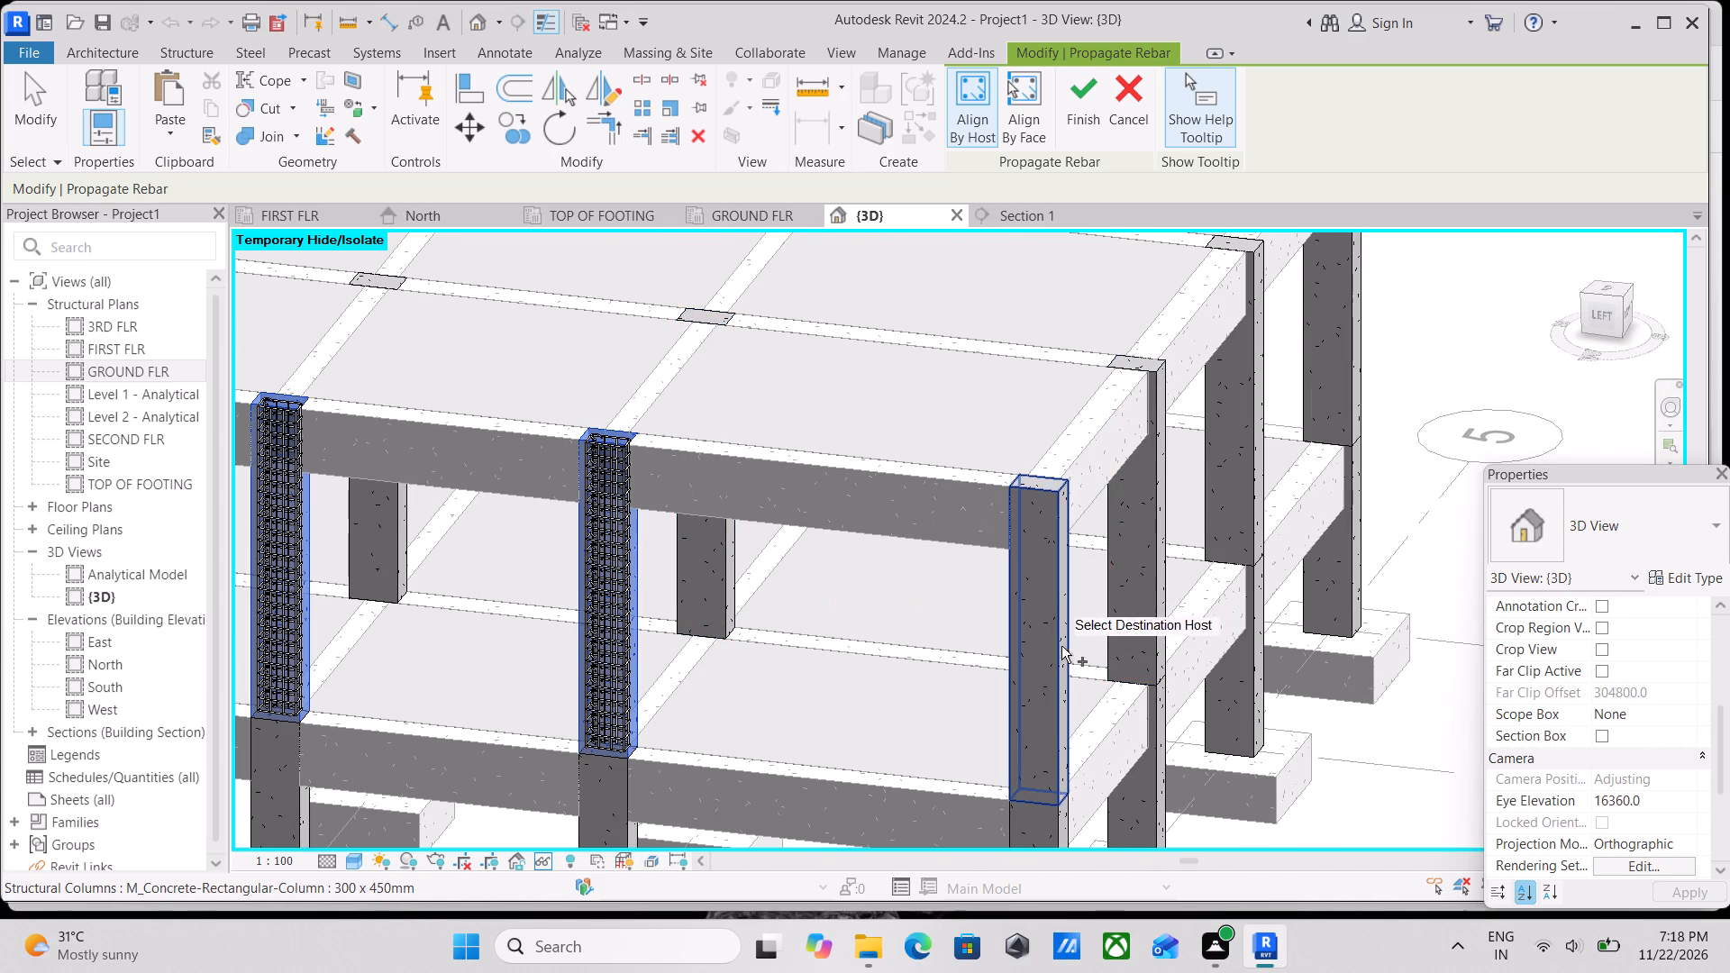
click(1061, 646)
Extend the rebar propagation to the five upper-storey columns along grid B, from B-5 to B-1.
click(1161, 547)
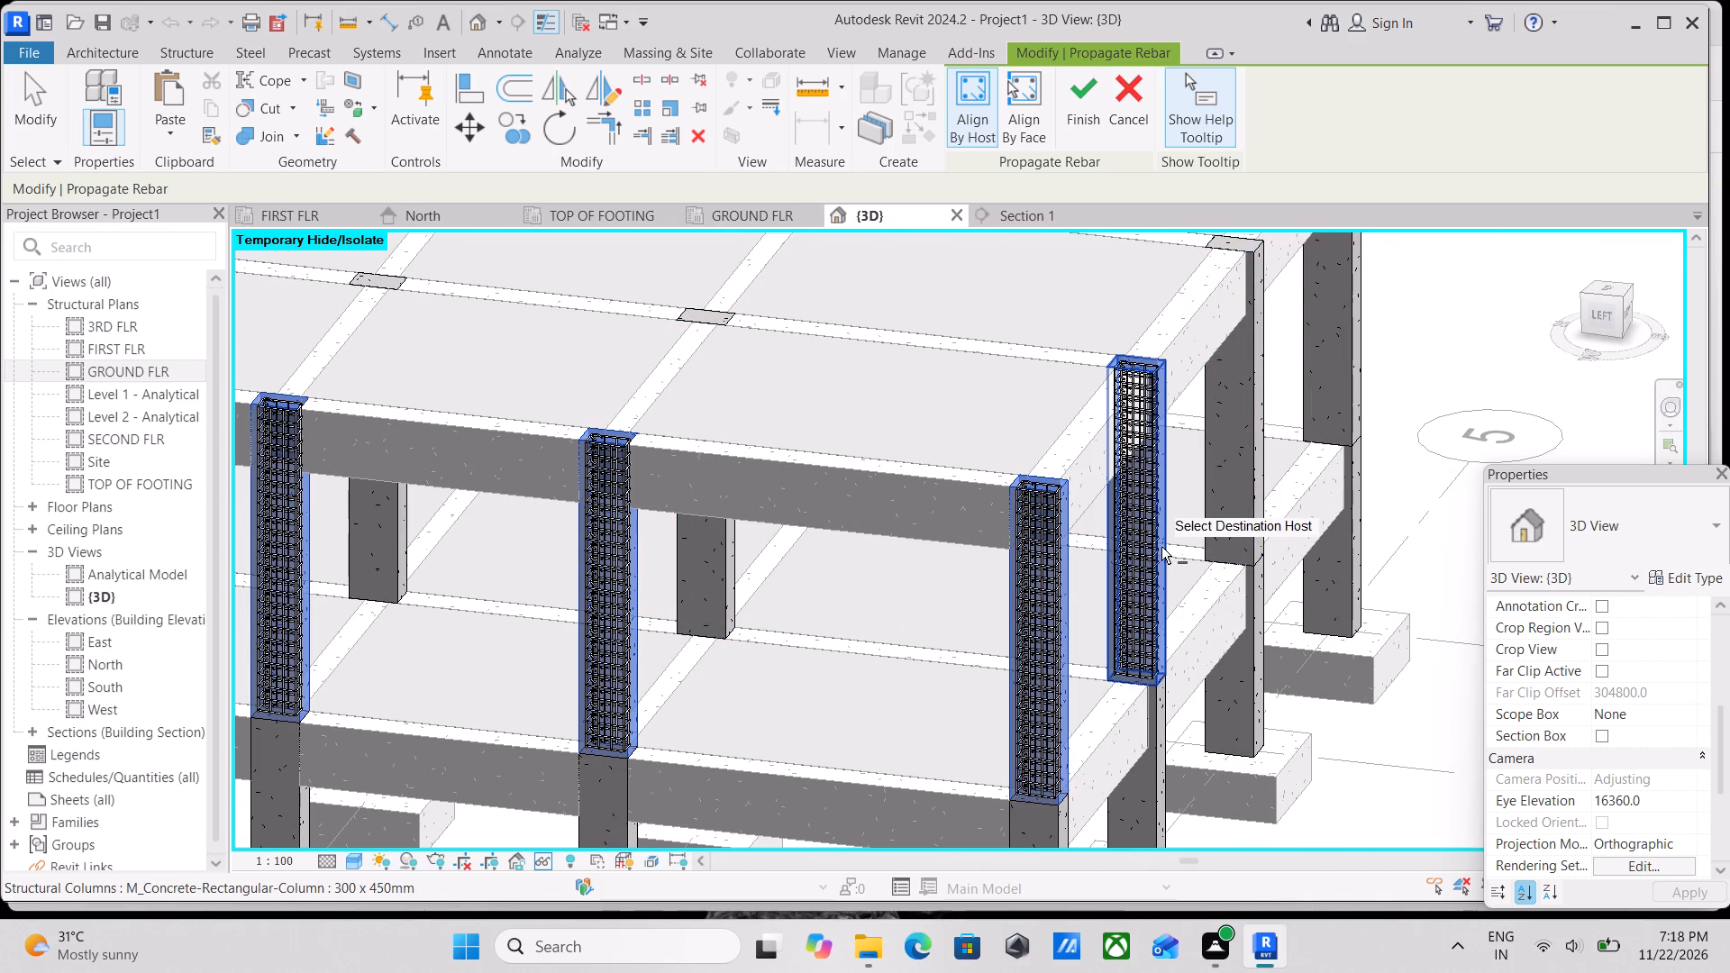
scroll(1056, 576, down, 4)
click(871, 583)
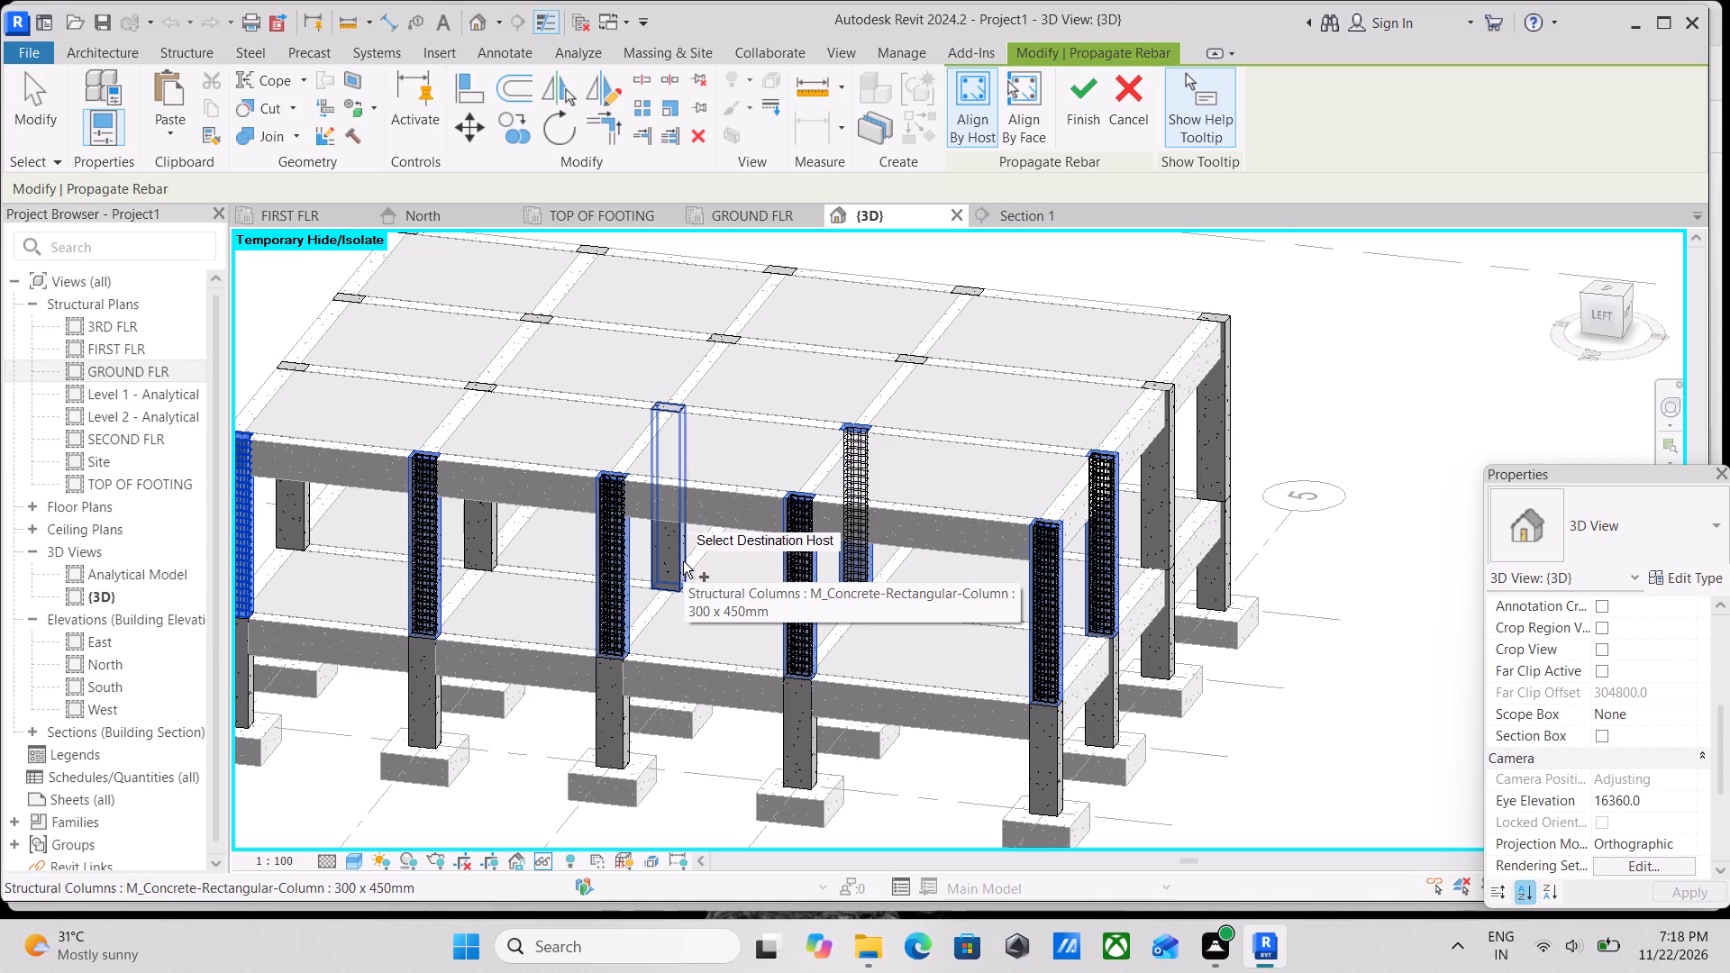
scroll(652, 650, up, 1)
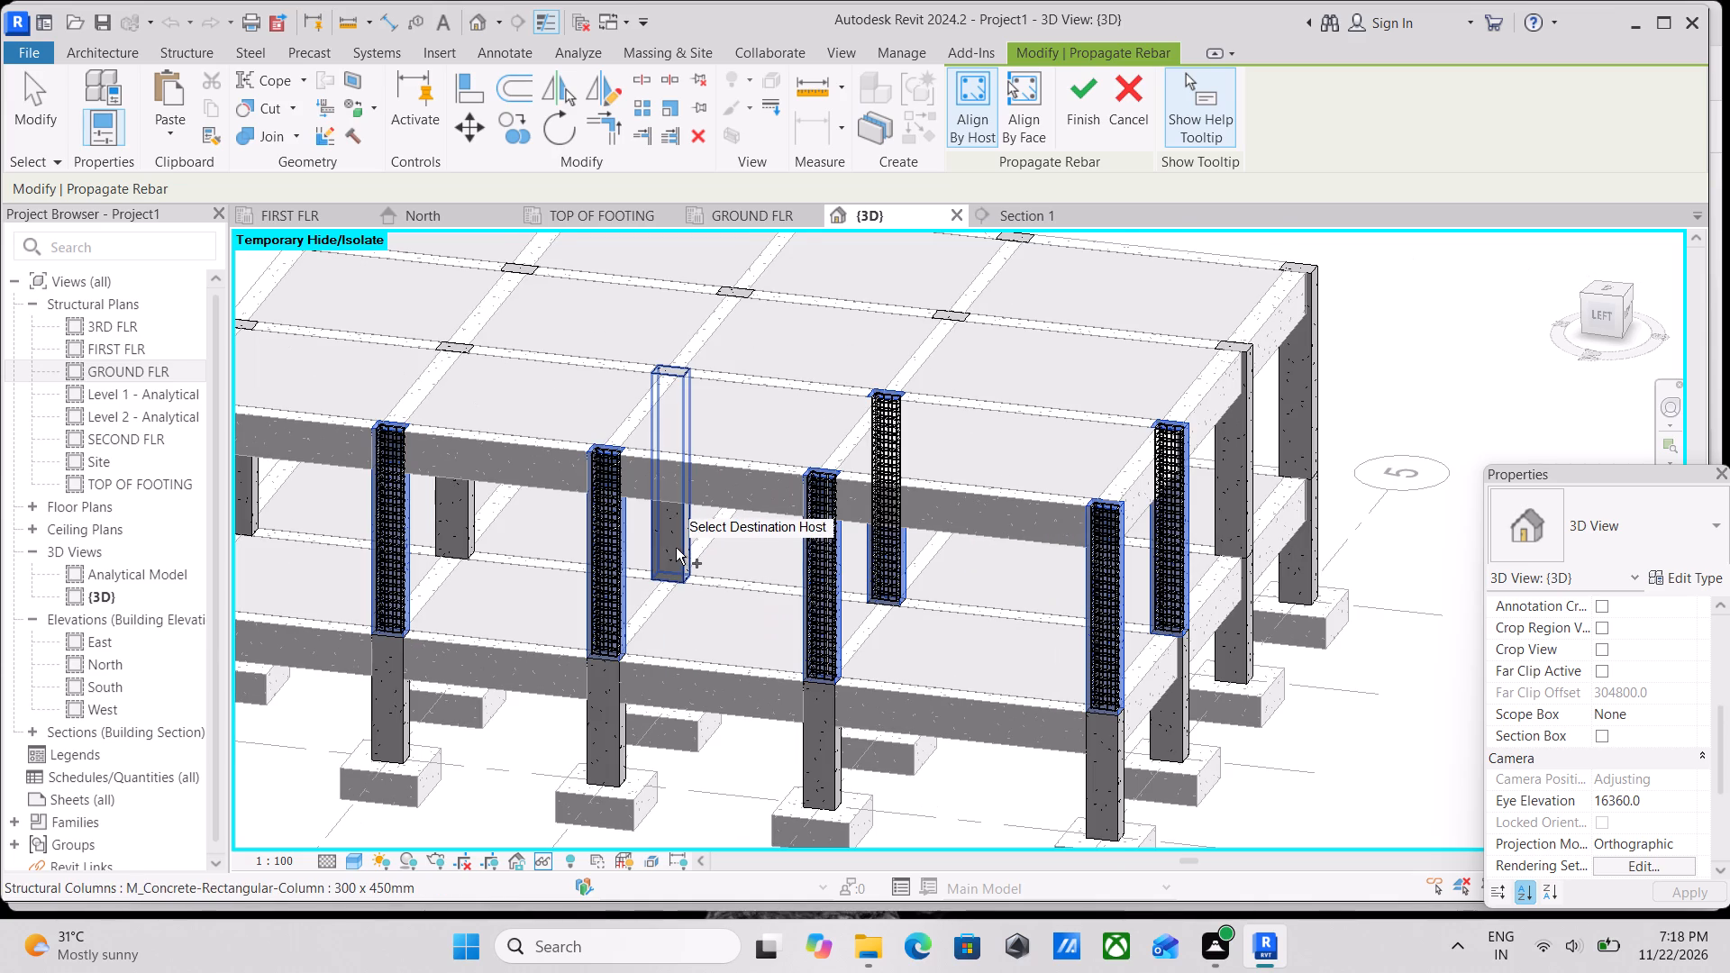
click(676, 548)
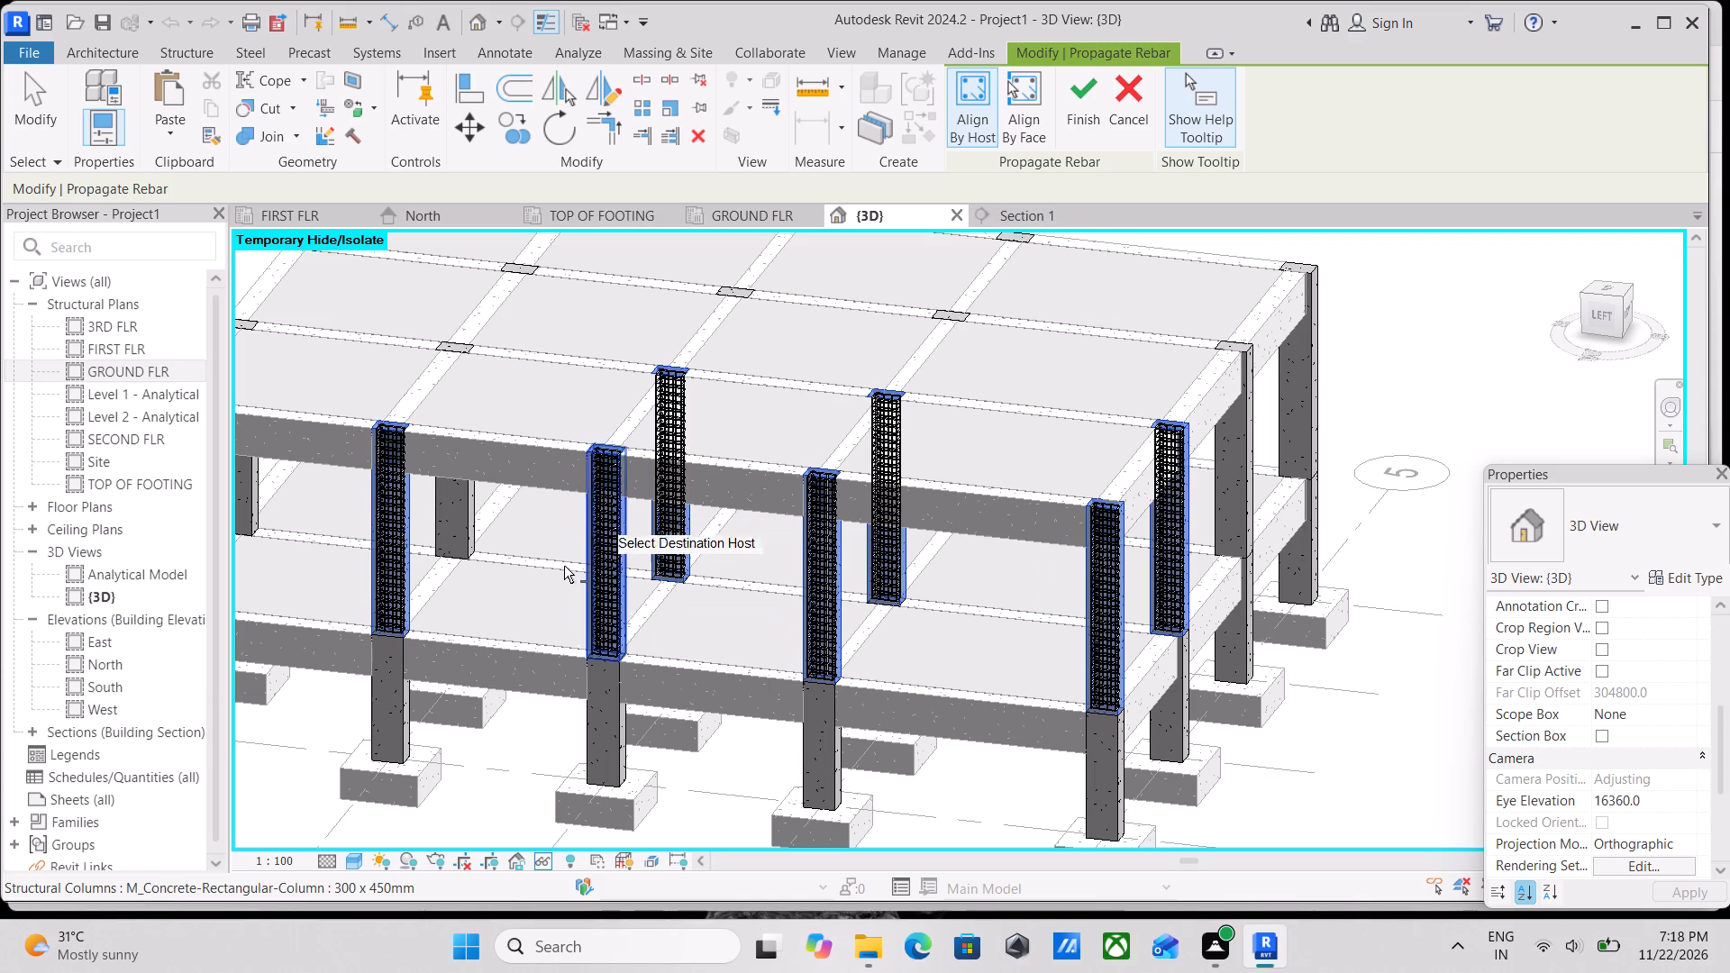
click(475, 524)
middle_drag(476, 525, 778, 575)
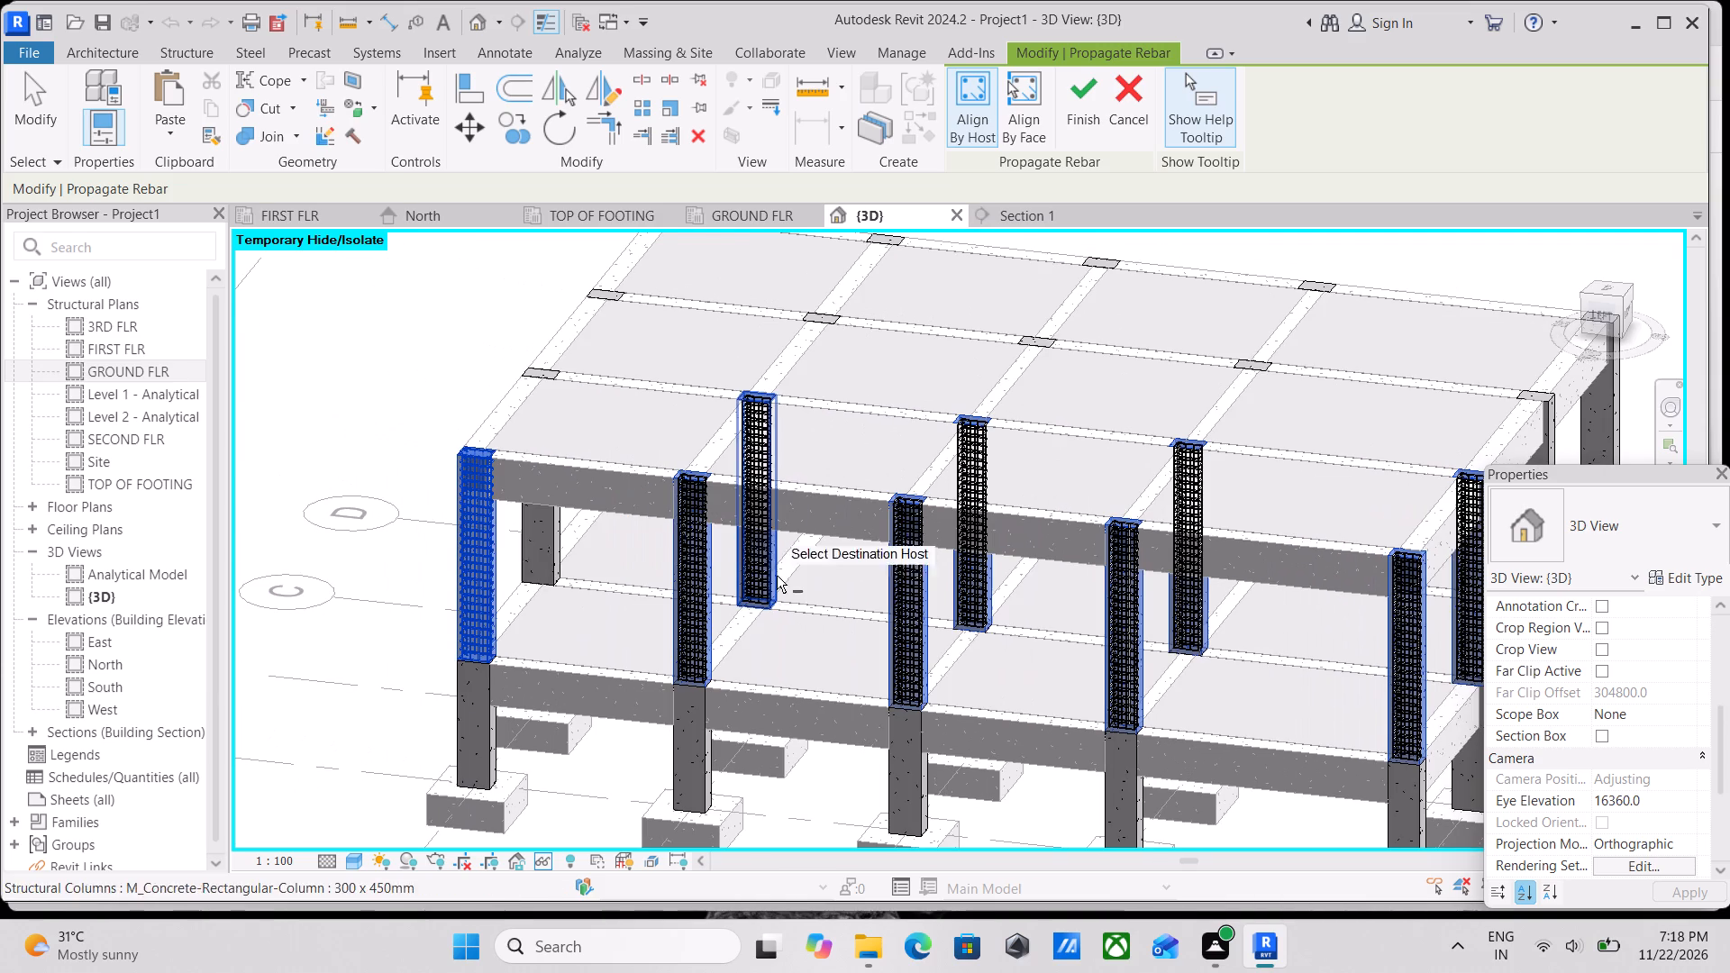
click(569, 551)
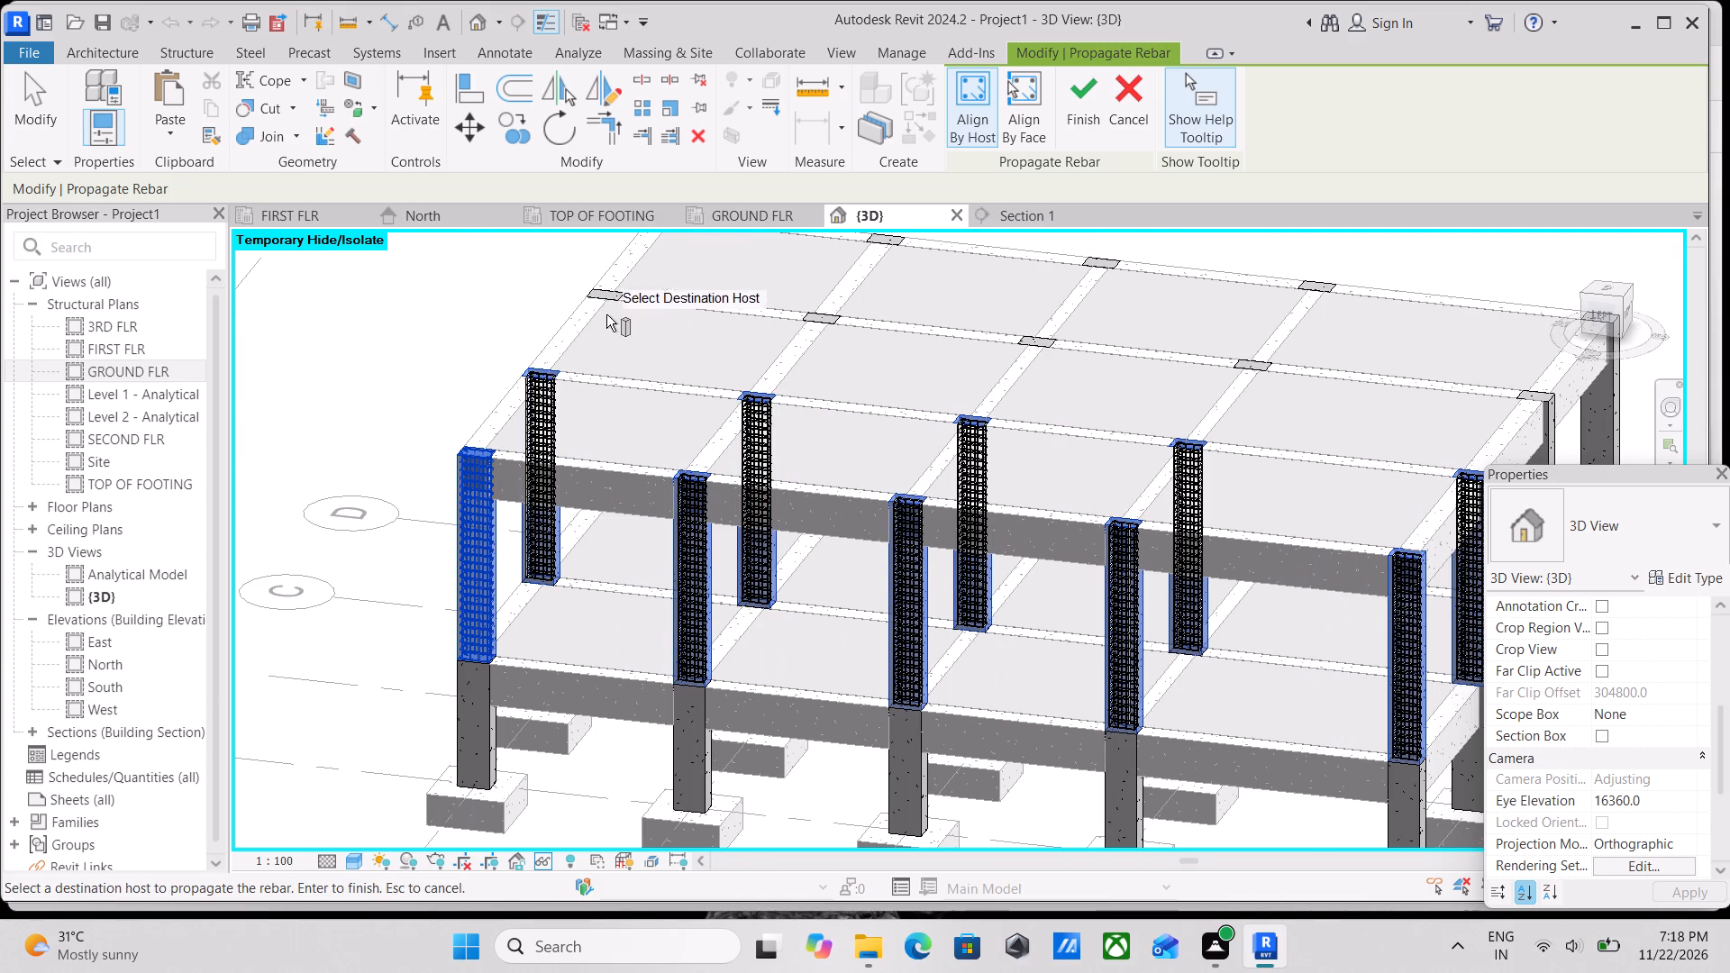
Add the five upper-storey columns along grid C, from C-1 to C-5, as destination hosts for the propagated rebar.
click(597, 287)
click(824, 311)
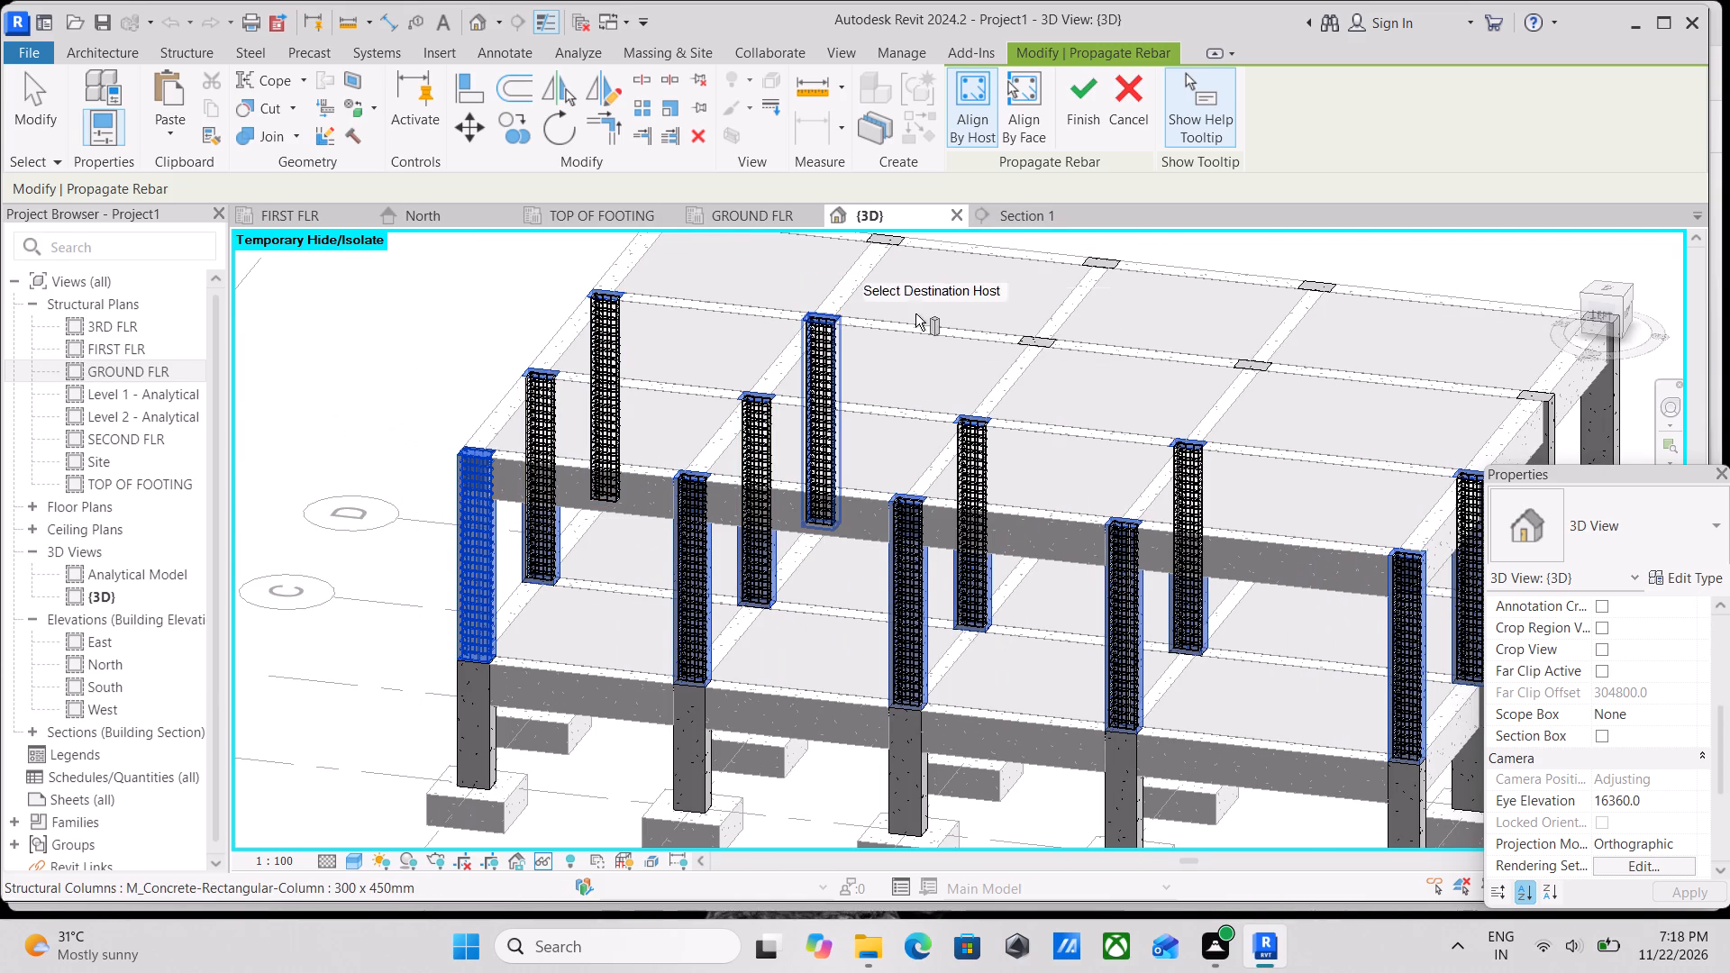
click(1033, 339)
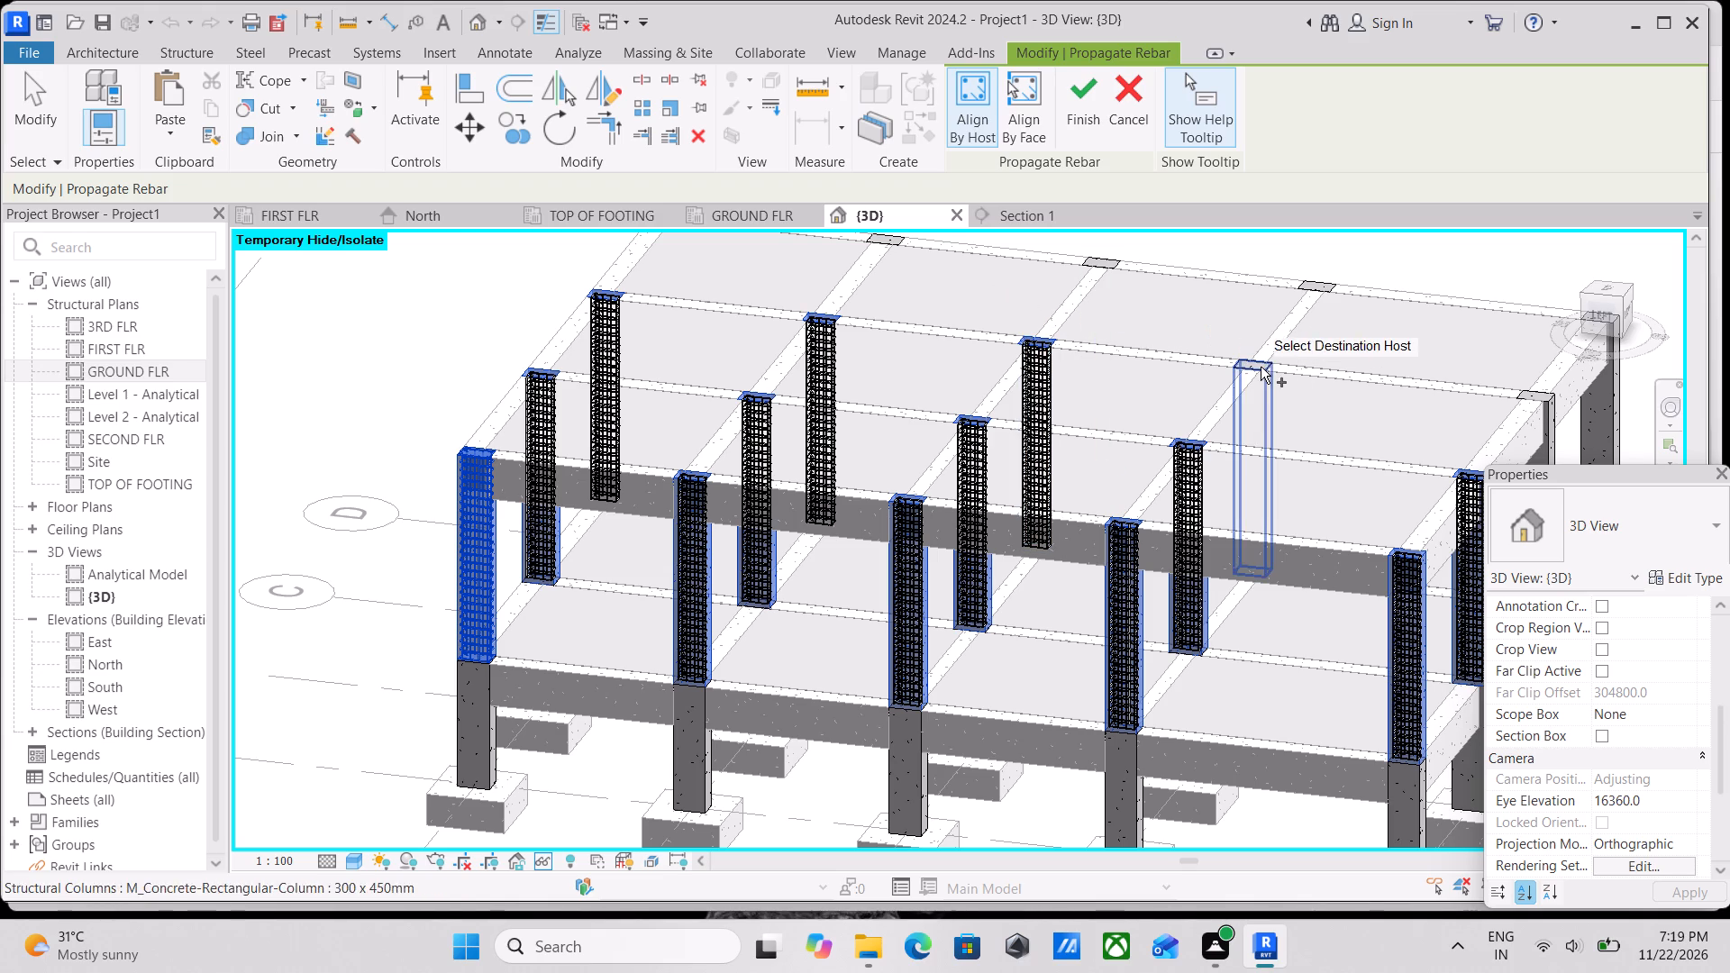
click(1260, 367)
middle_drag(1114, 417, 642, 420)
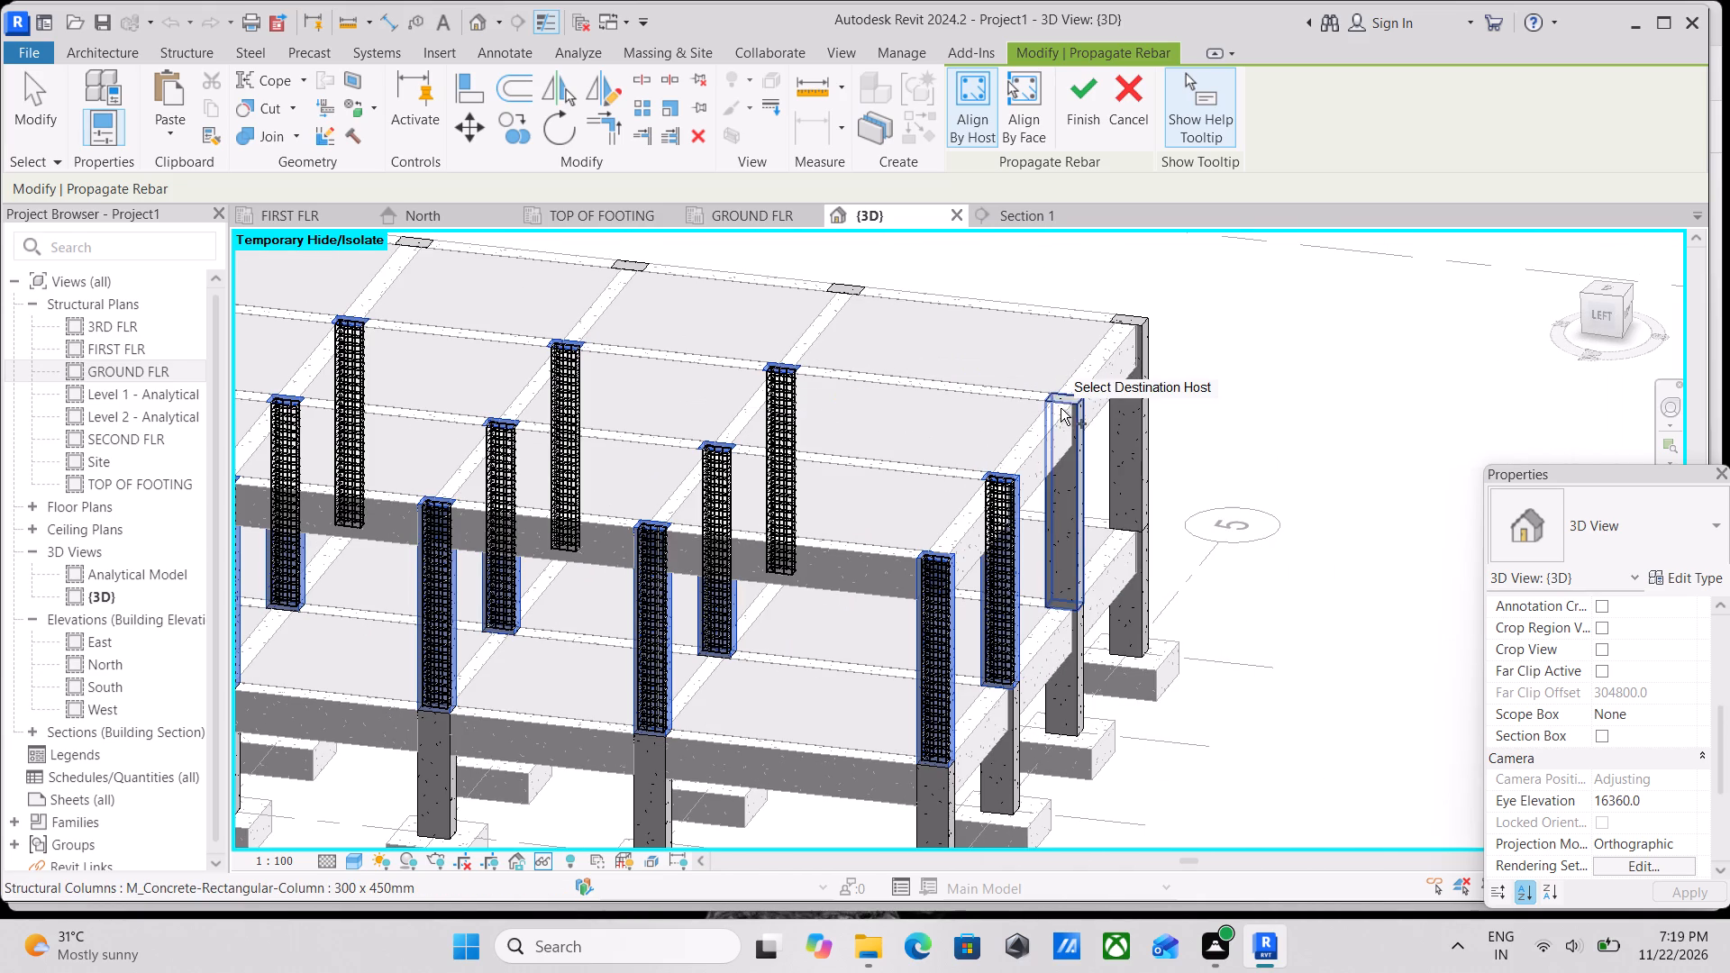
click(1061, 408)
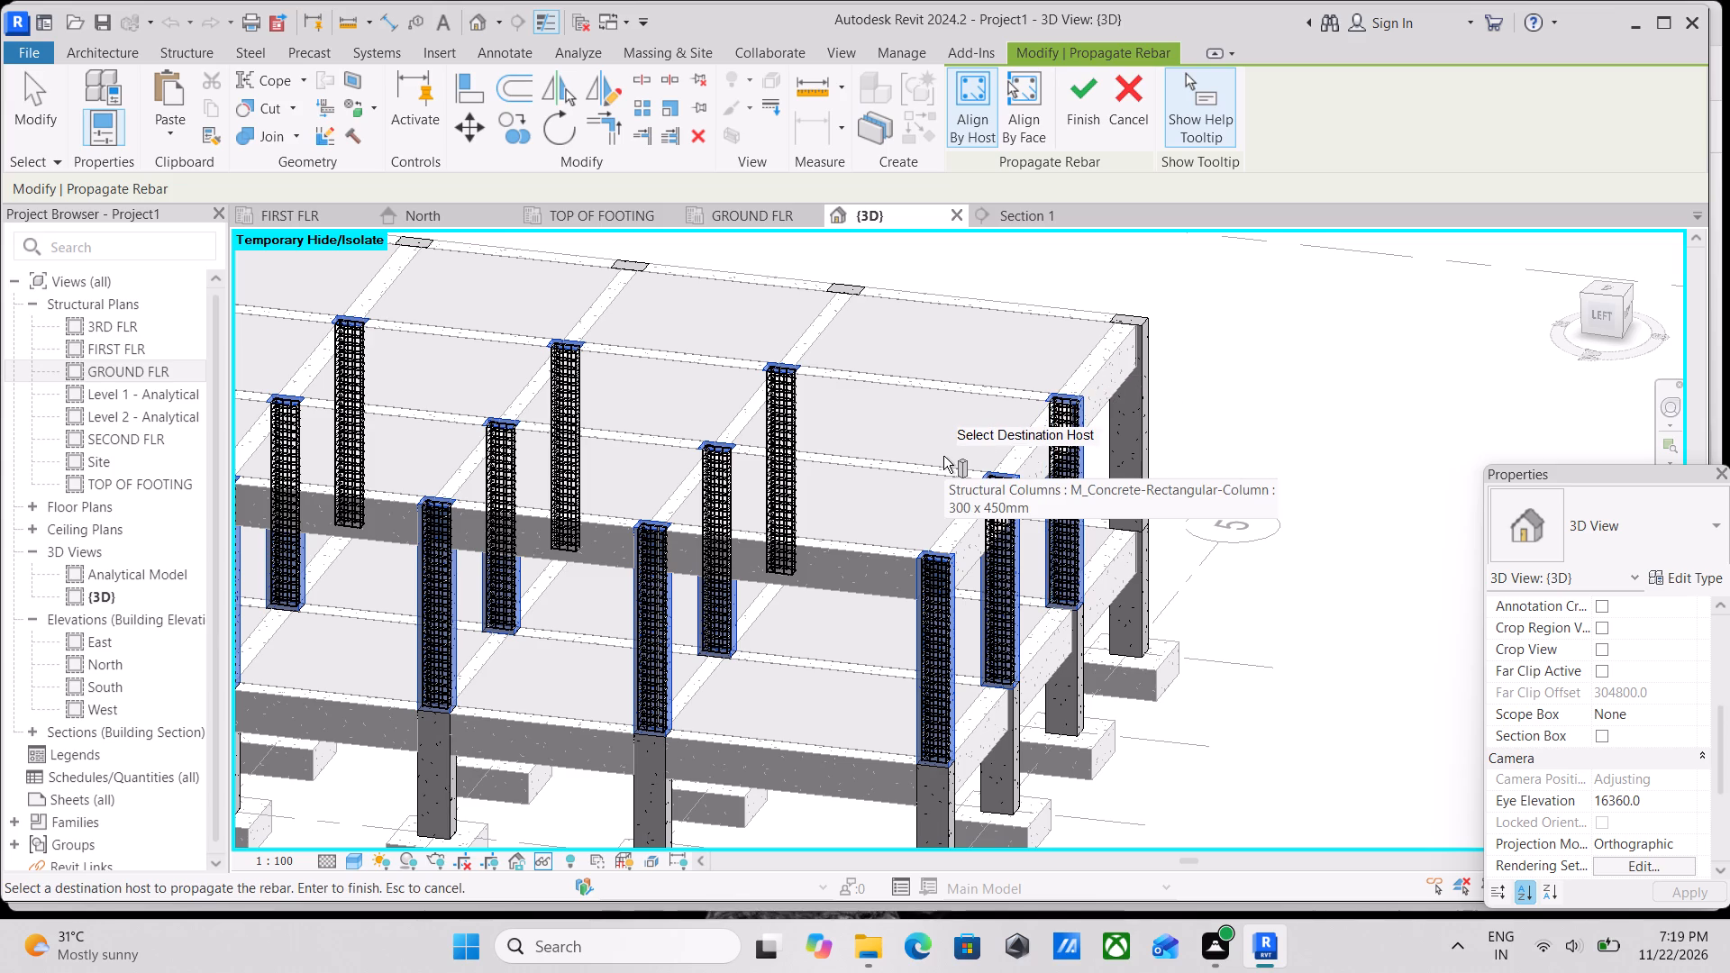
Add the five columns along grid D, from D-5 to D-1, as destination hosts and finish the rebar propagation.
click(1148, 339)
click(865, 287)
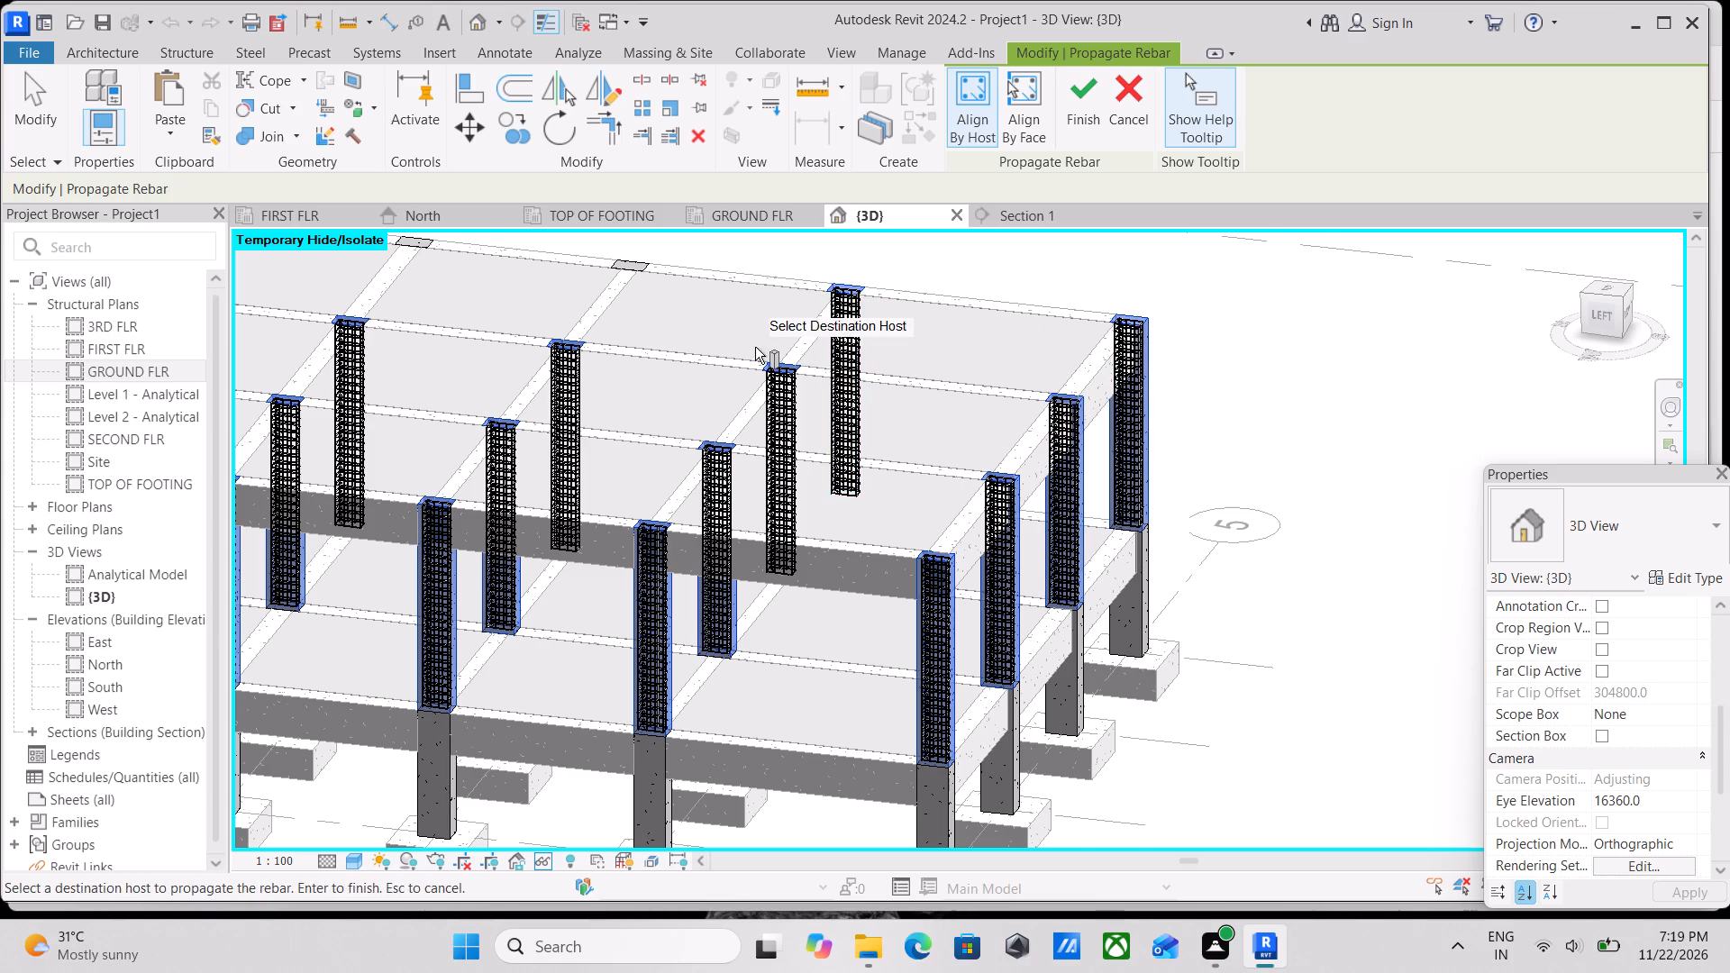
middle_drag(755, 347, 1050, 463)
click(917, 376)
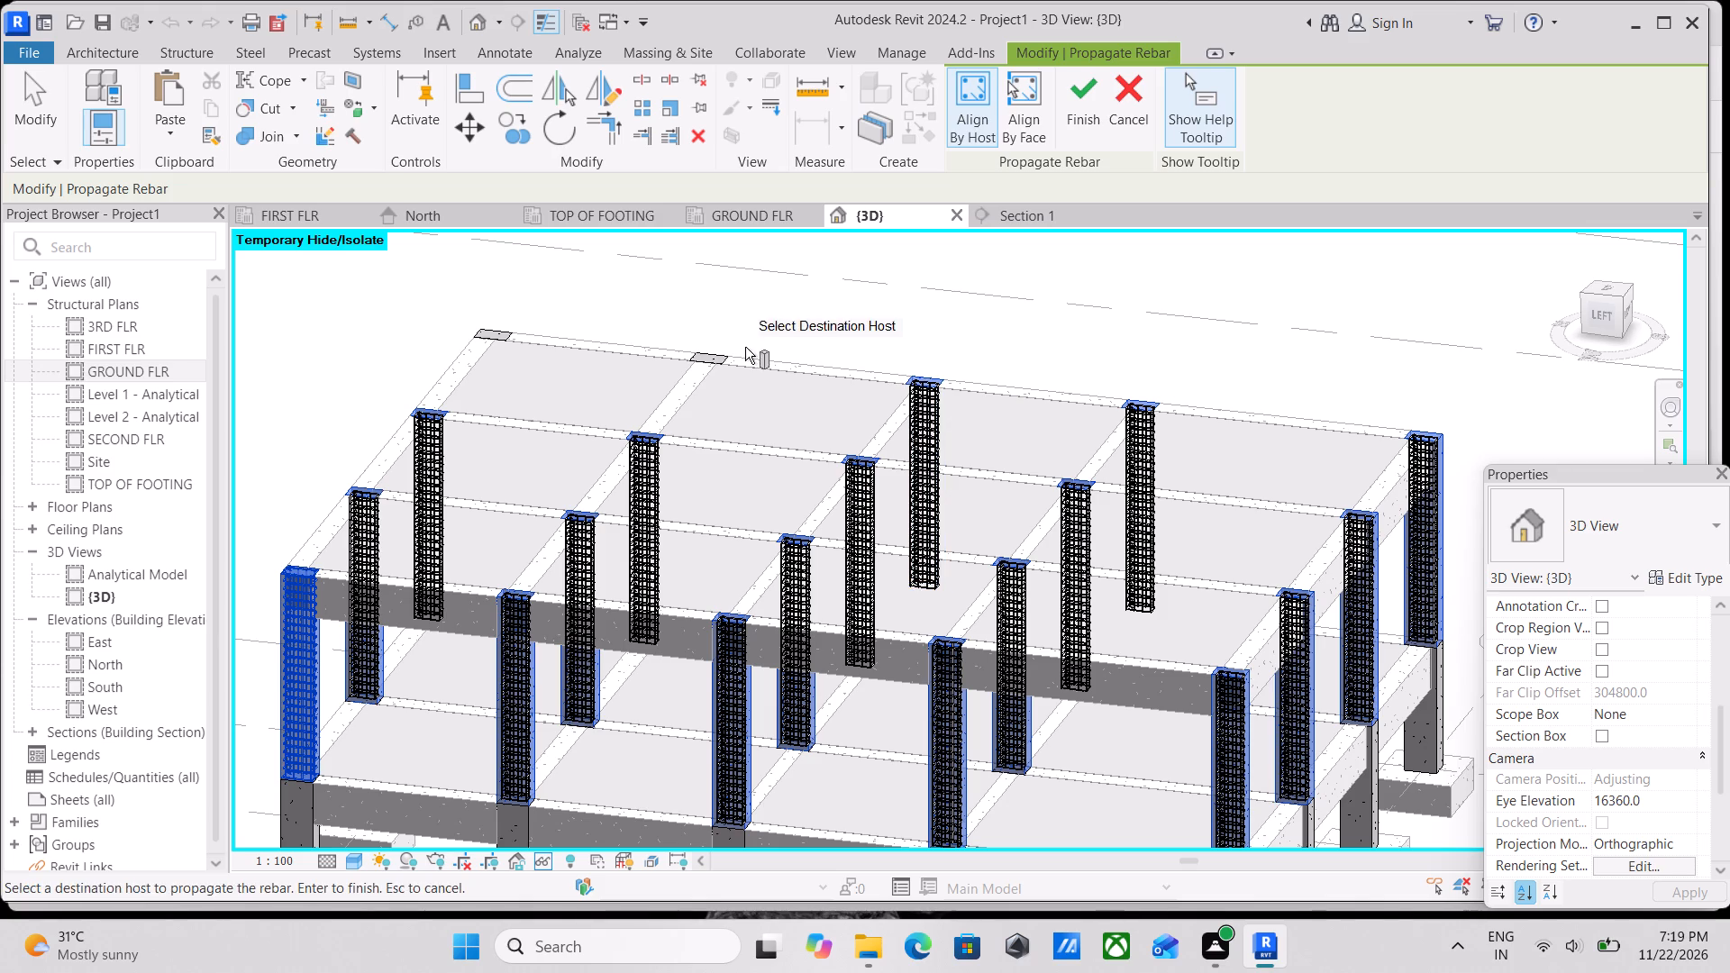
click(719, 350)
click(486, 334)
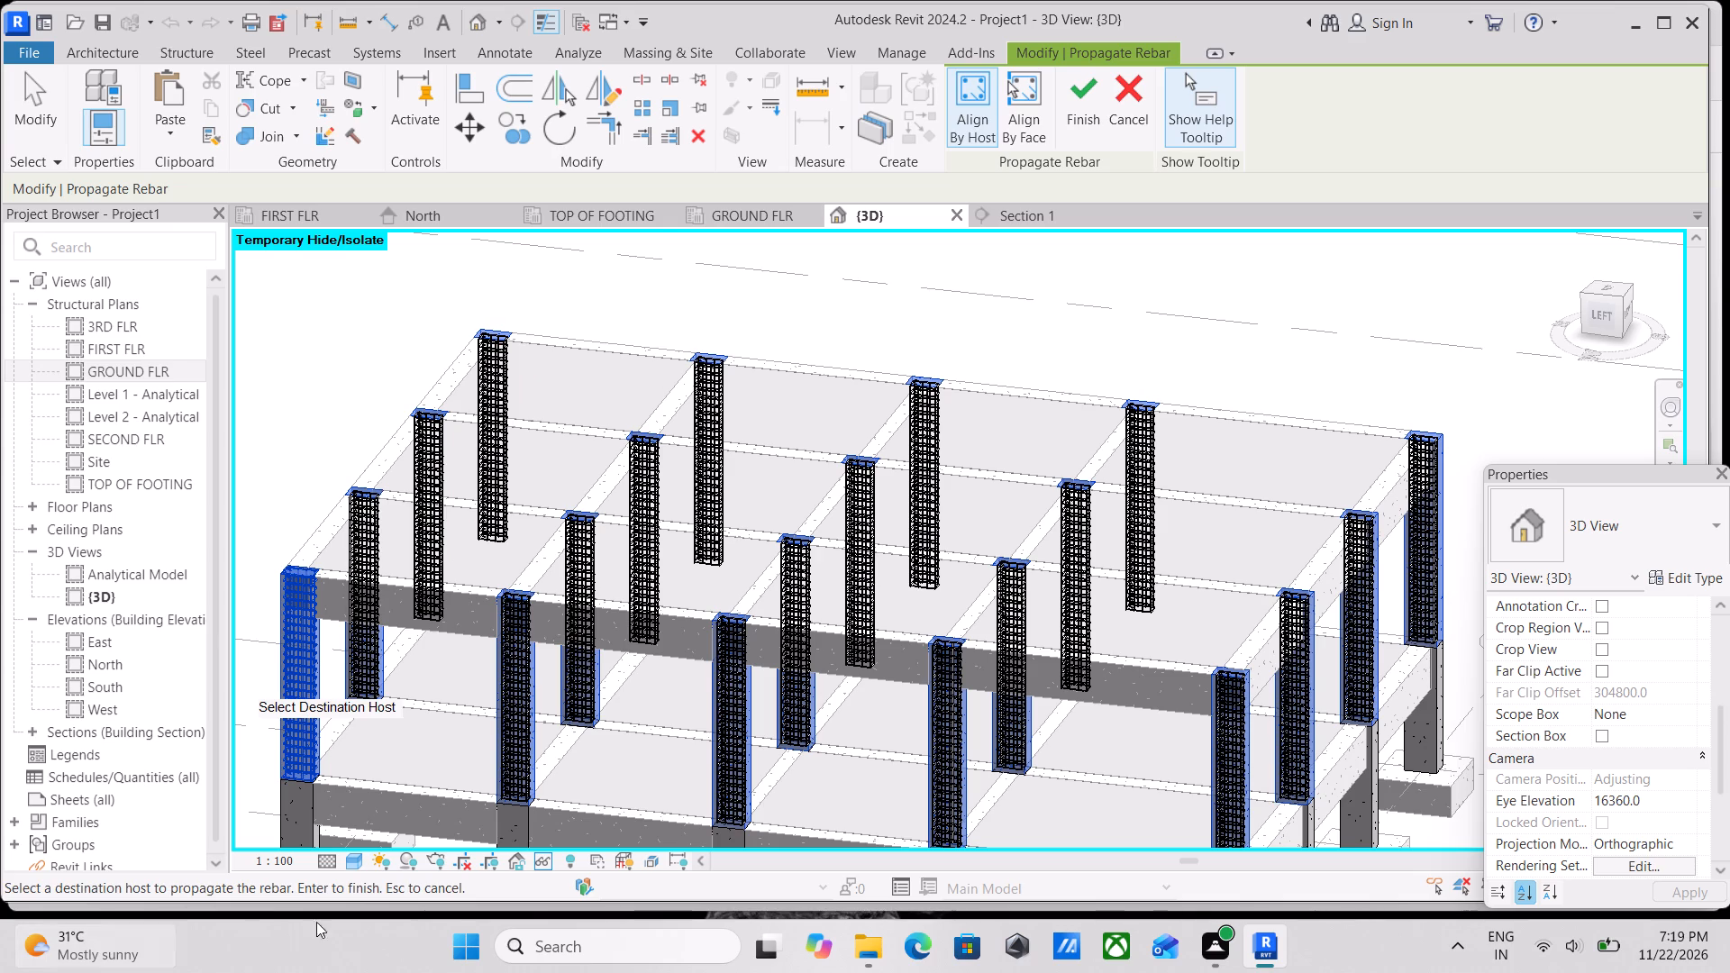
click(1075, 84)
Examine the propagated ties and vertical bars in the upper-storey columns across the whole frame.
scroll(939, 541, up, 4)
scroll(939, 541, down, 8)
middle_drag(917, 587, 893, 531)
scroll(897, 559, up, 2)
middle_drag(903, 605, 884, 572)
scroll(884, 572, up, 1)
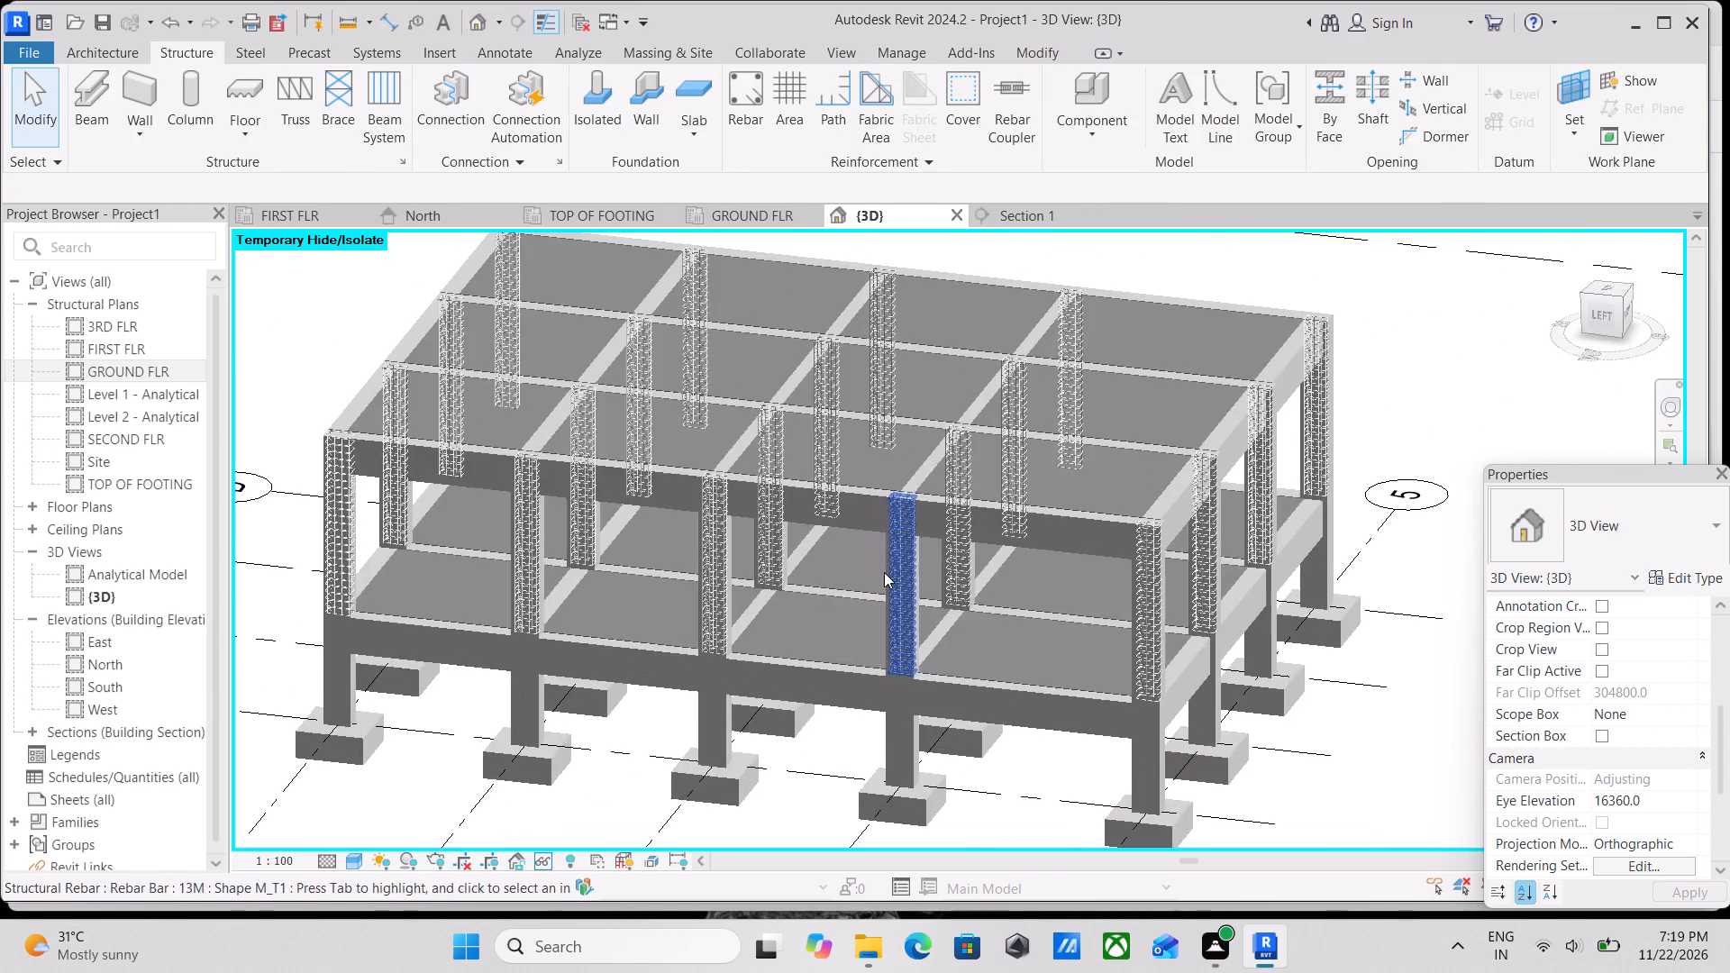
scroll(949, 669, up, 4)
scroll(950, 659, down, 5)
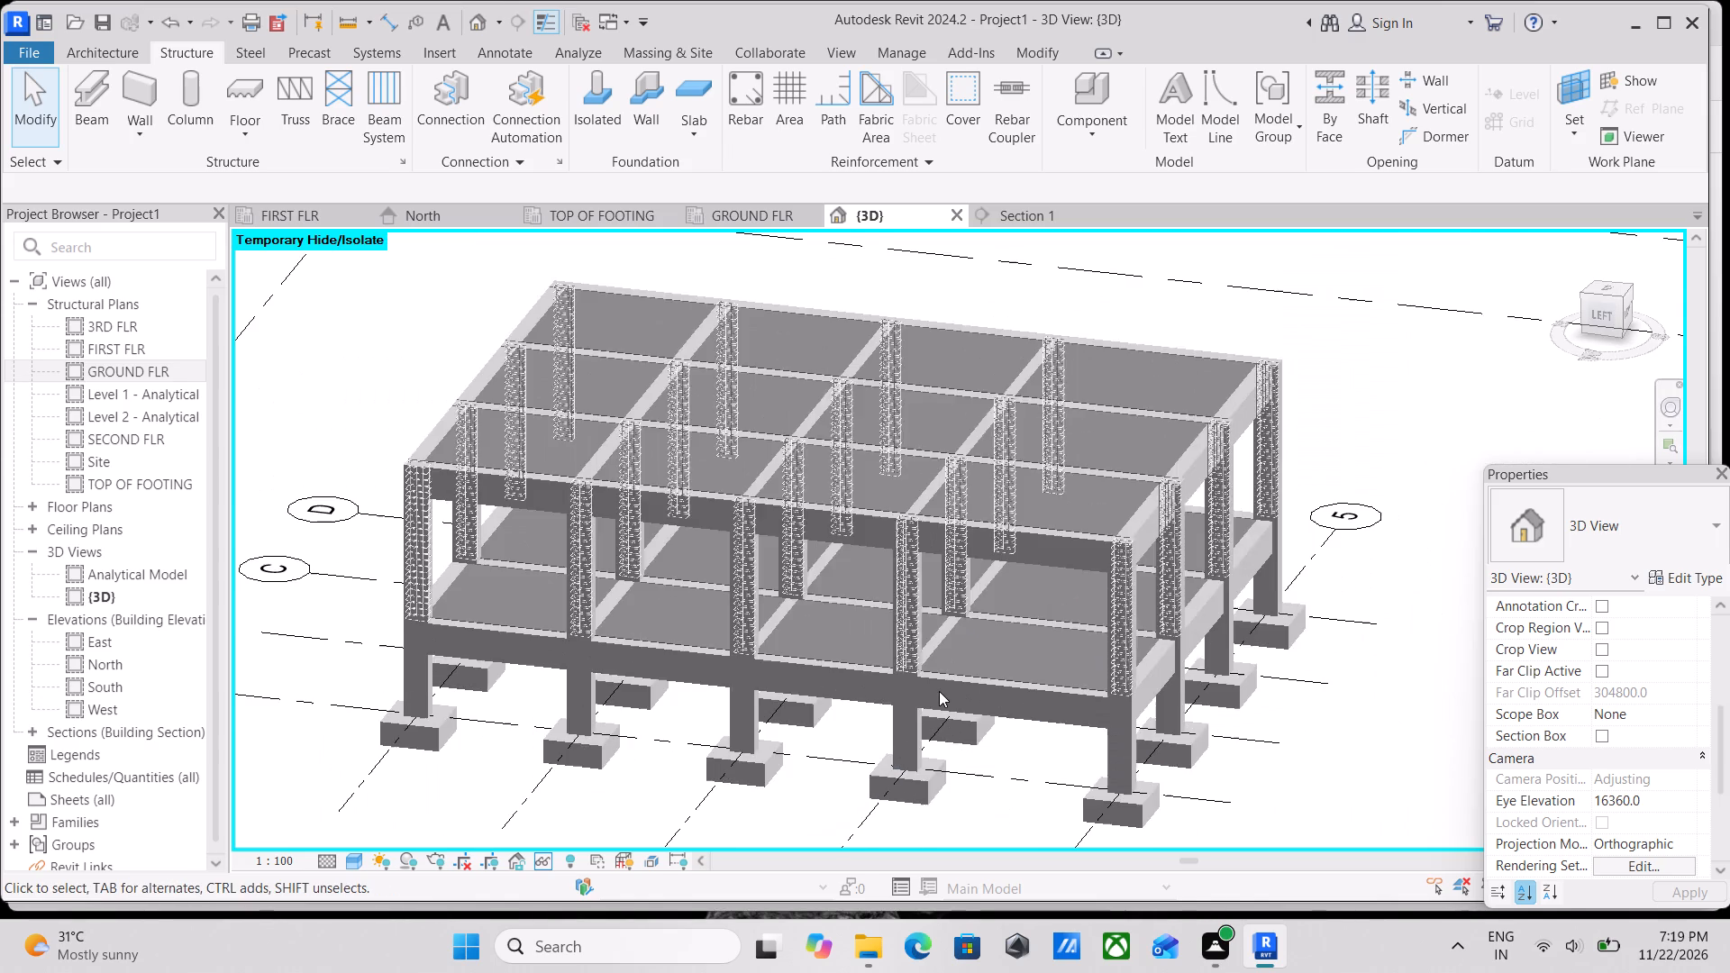
Reset the temporary hide/isolate so all hidden elements of the 3D view are shown.
text(hr)
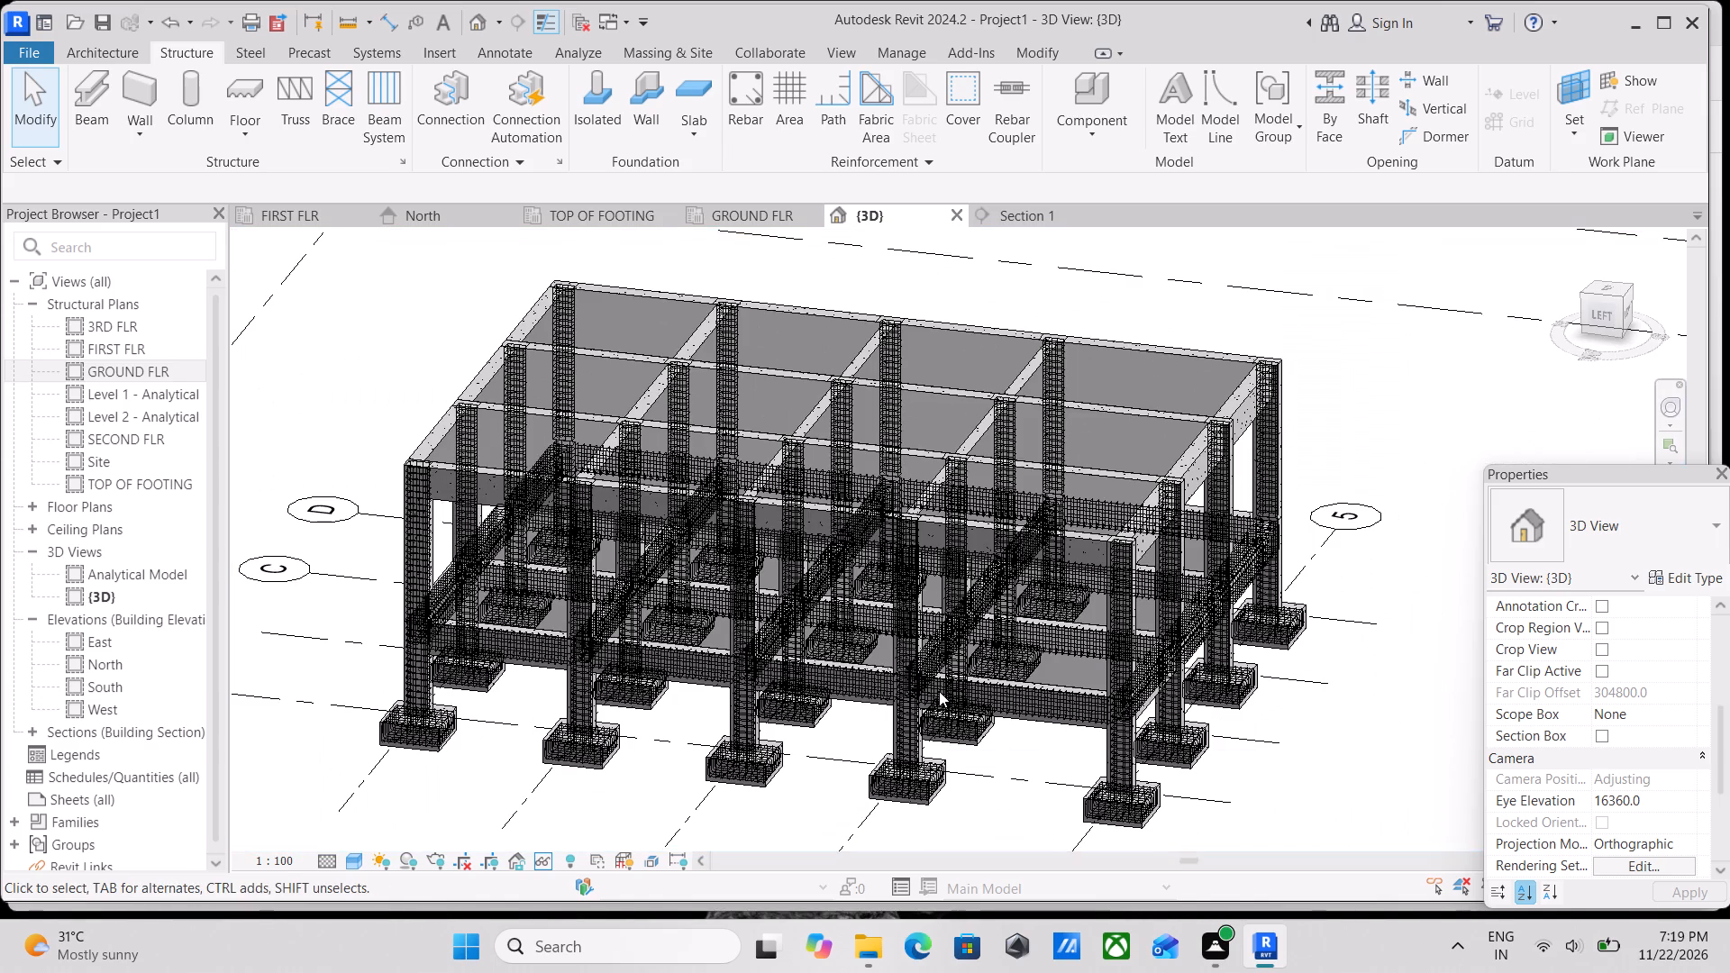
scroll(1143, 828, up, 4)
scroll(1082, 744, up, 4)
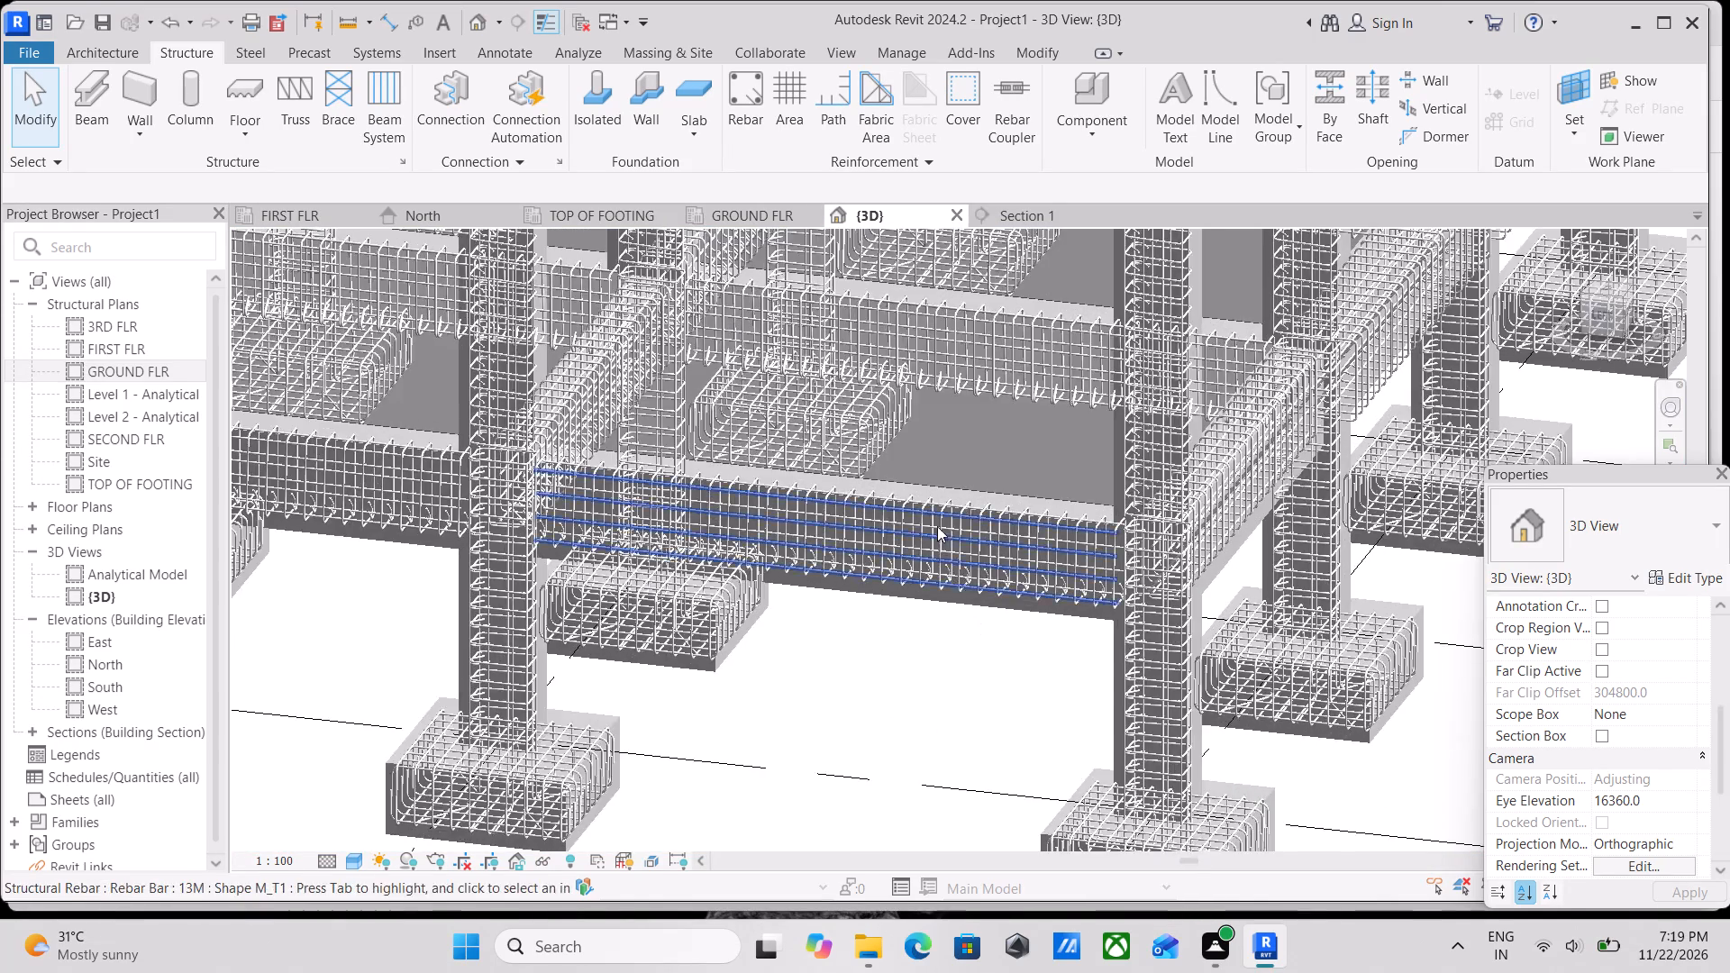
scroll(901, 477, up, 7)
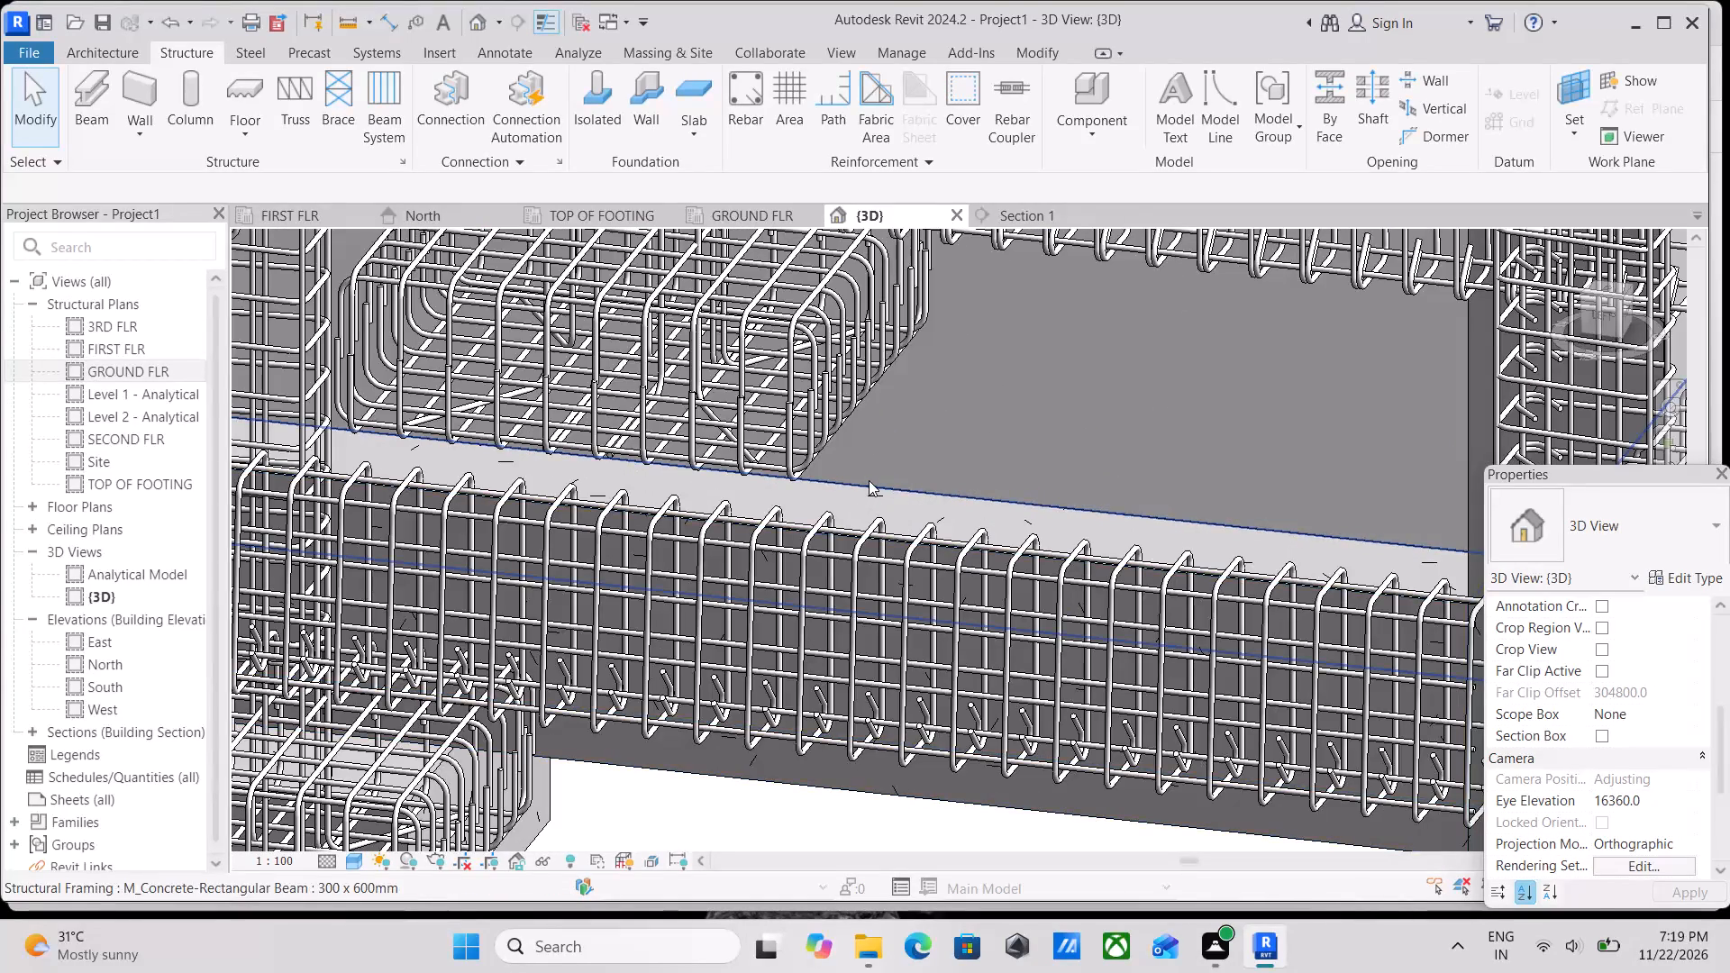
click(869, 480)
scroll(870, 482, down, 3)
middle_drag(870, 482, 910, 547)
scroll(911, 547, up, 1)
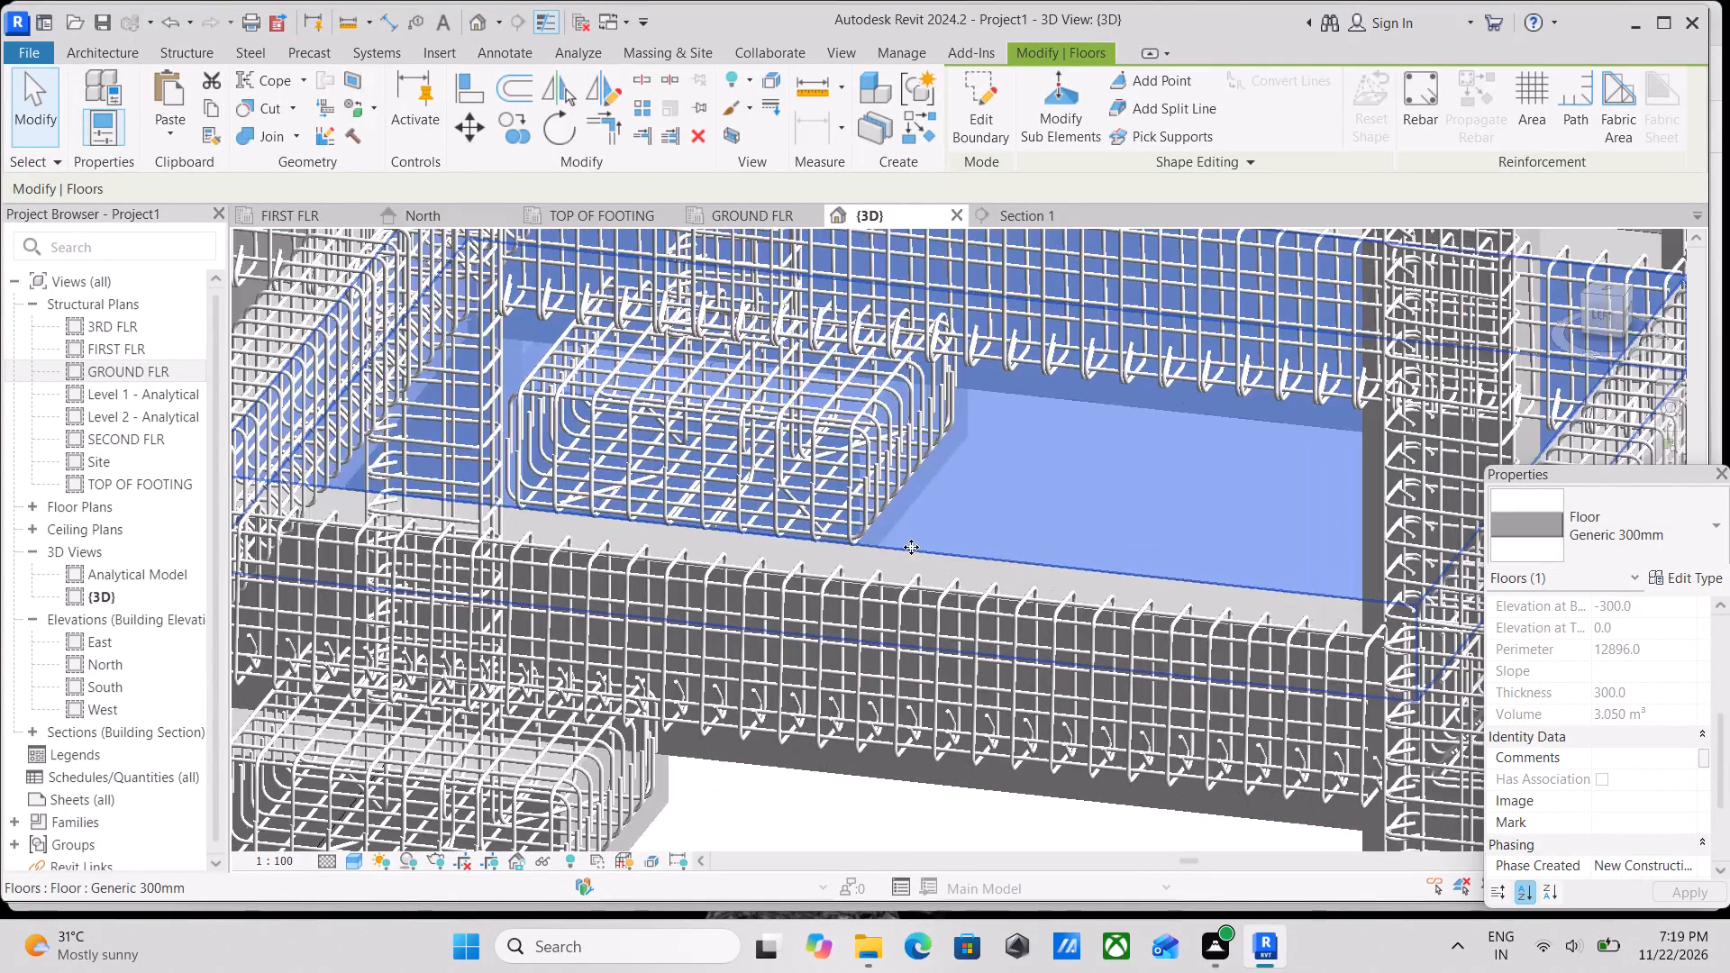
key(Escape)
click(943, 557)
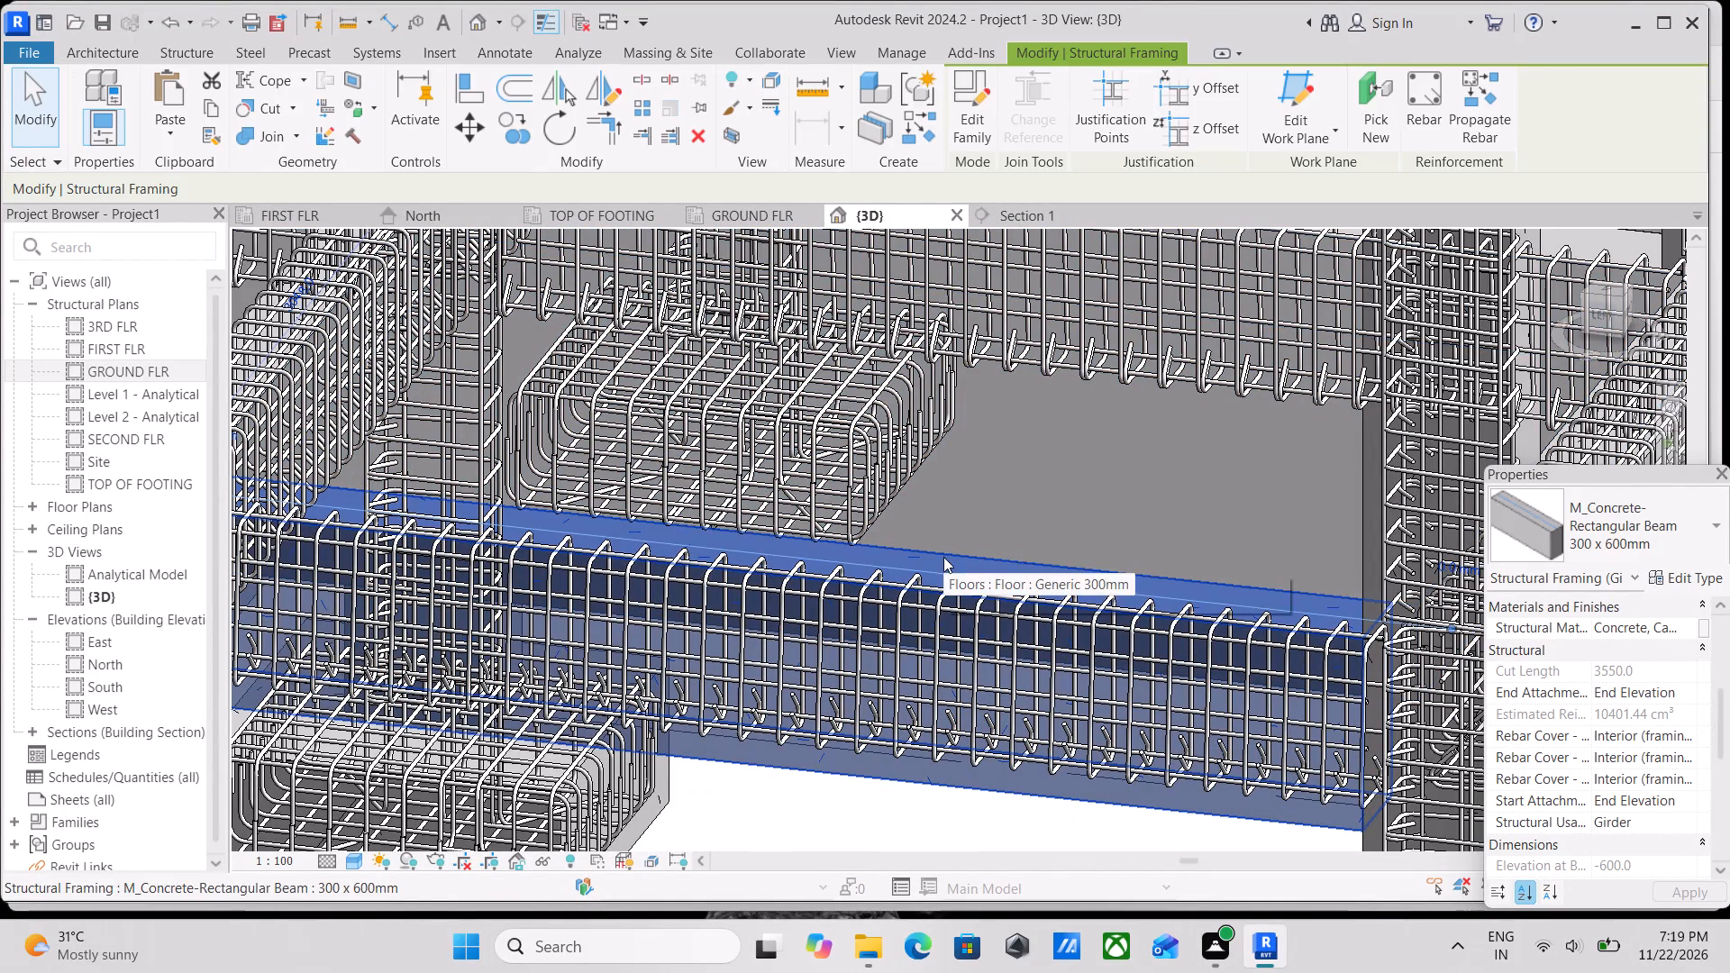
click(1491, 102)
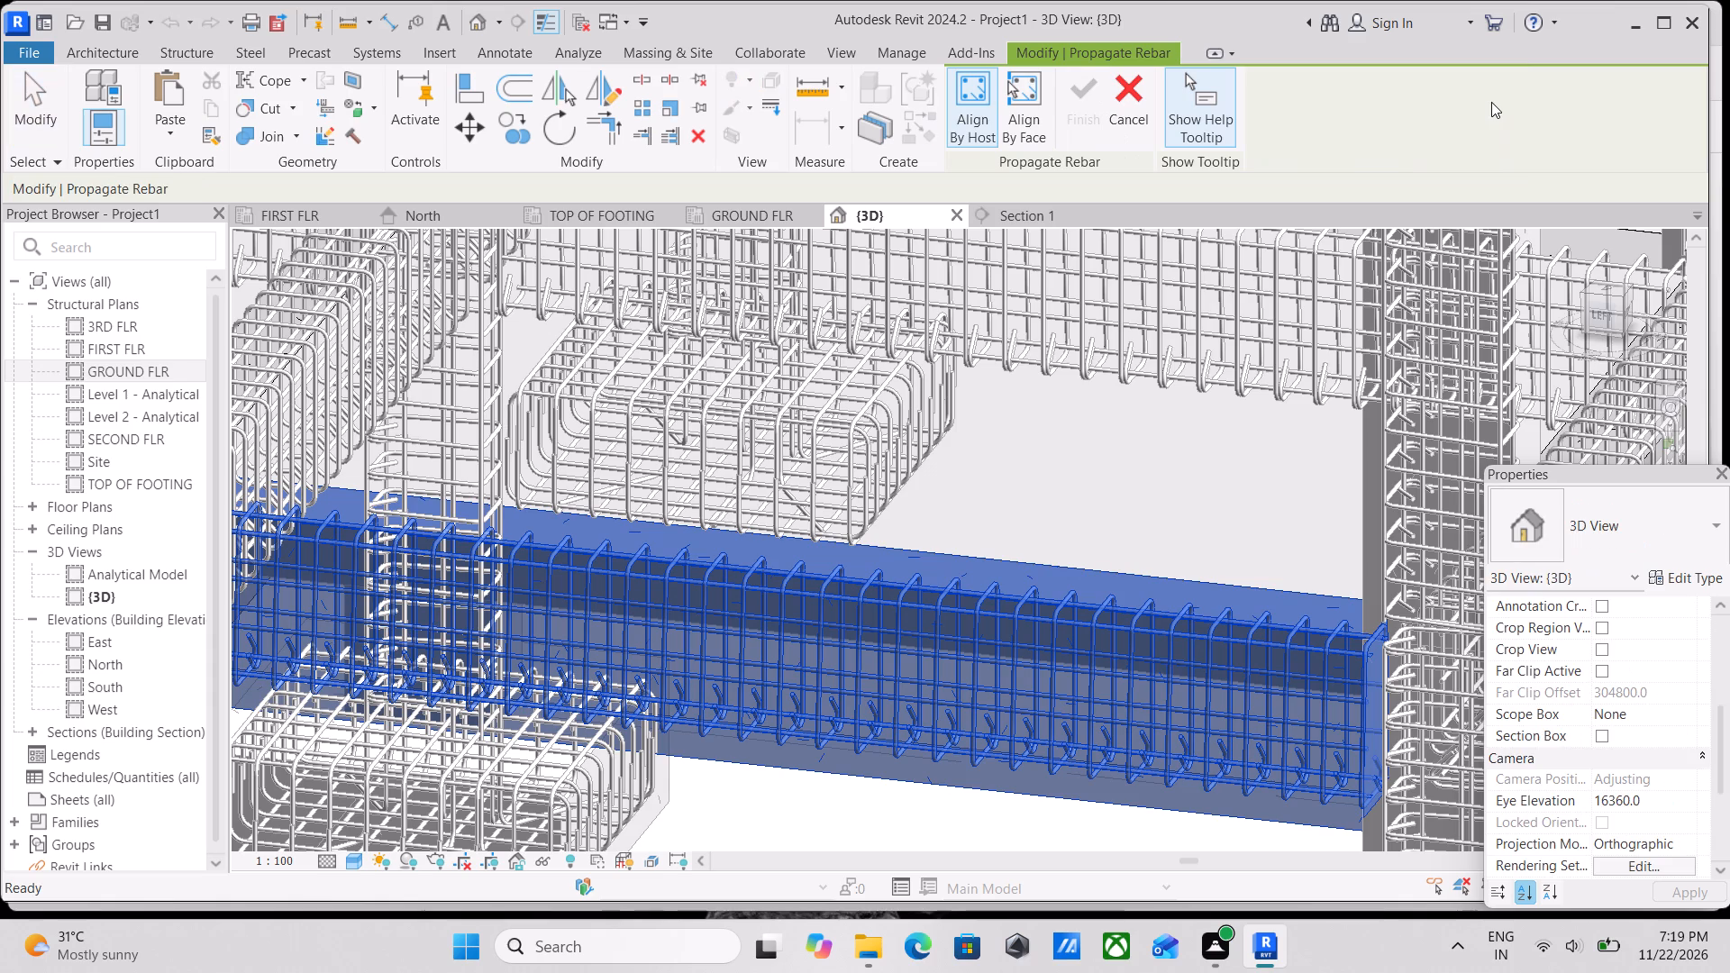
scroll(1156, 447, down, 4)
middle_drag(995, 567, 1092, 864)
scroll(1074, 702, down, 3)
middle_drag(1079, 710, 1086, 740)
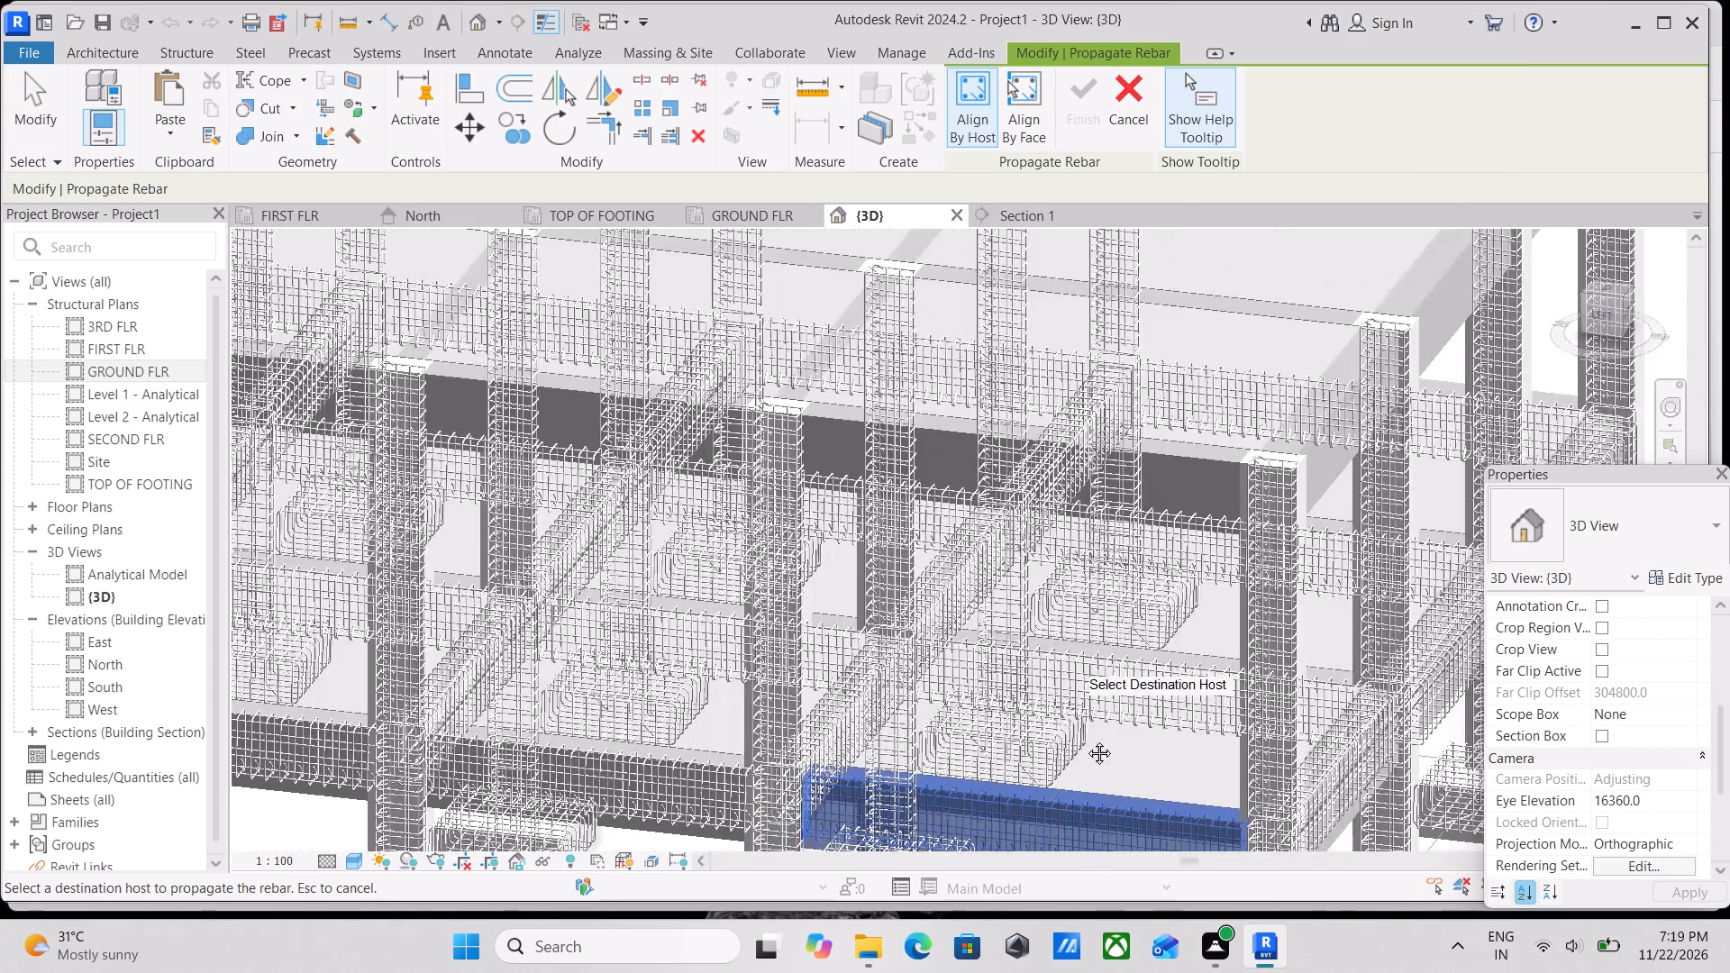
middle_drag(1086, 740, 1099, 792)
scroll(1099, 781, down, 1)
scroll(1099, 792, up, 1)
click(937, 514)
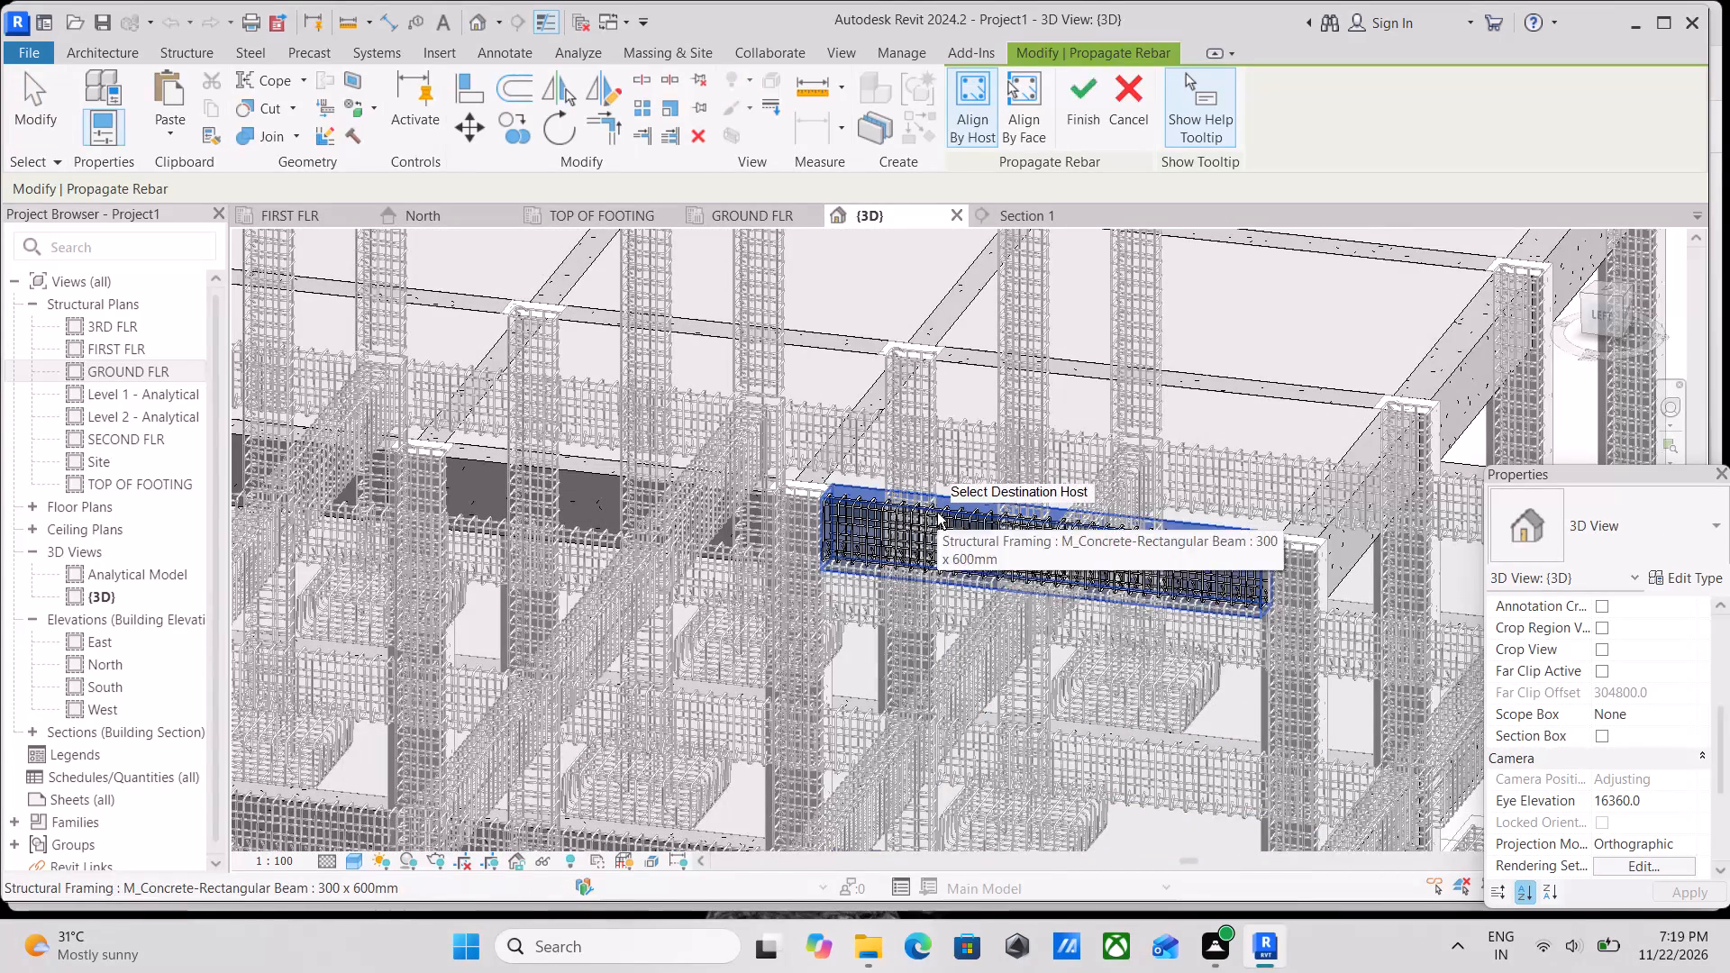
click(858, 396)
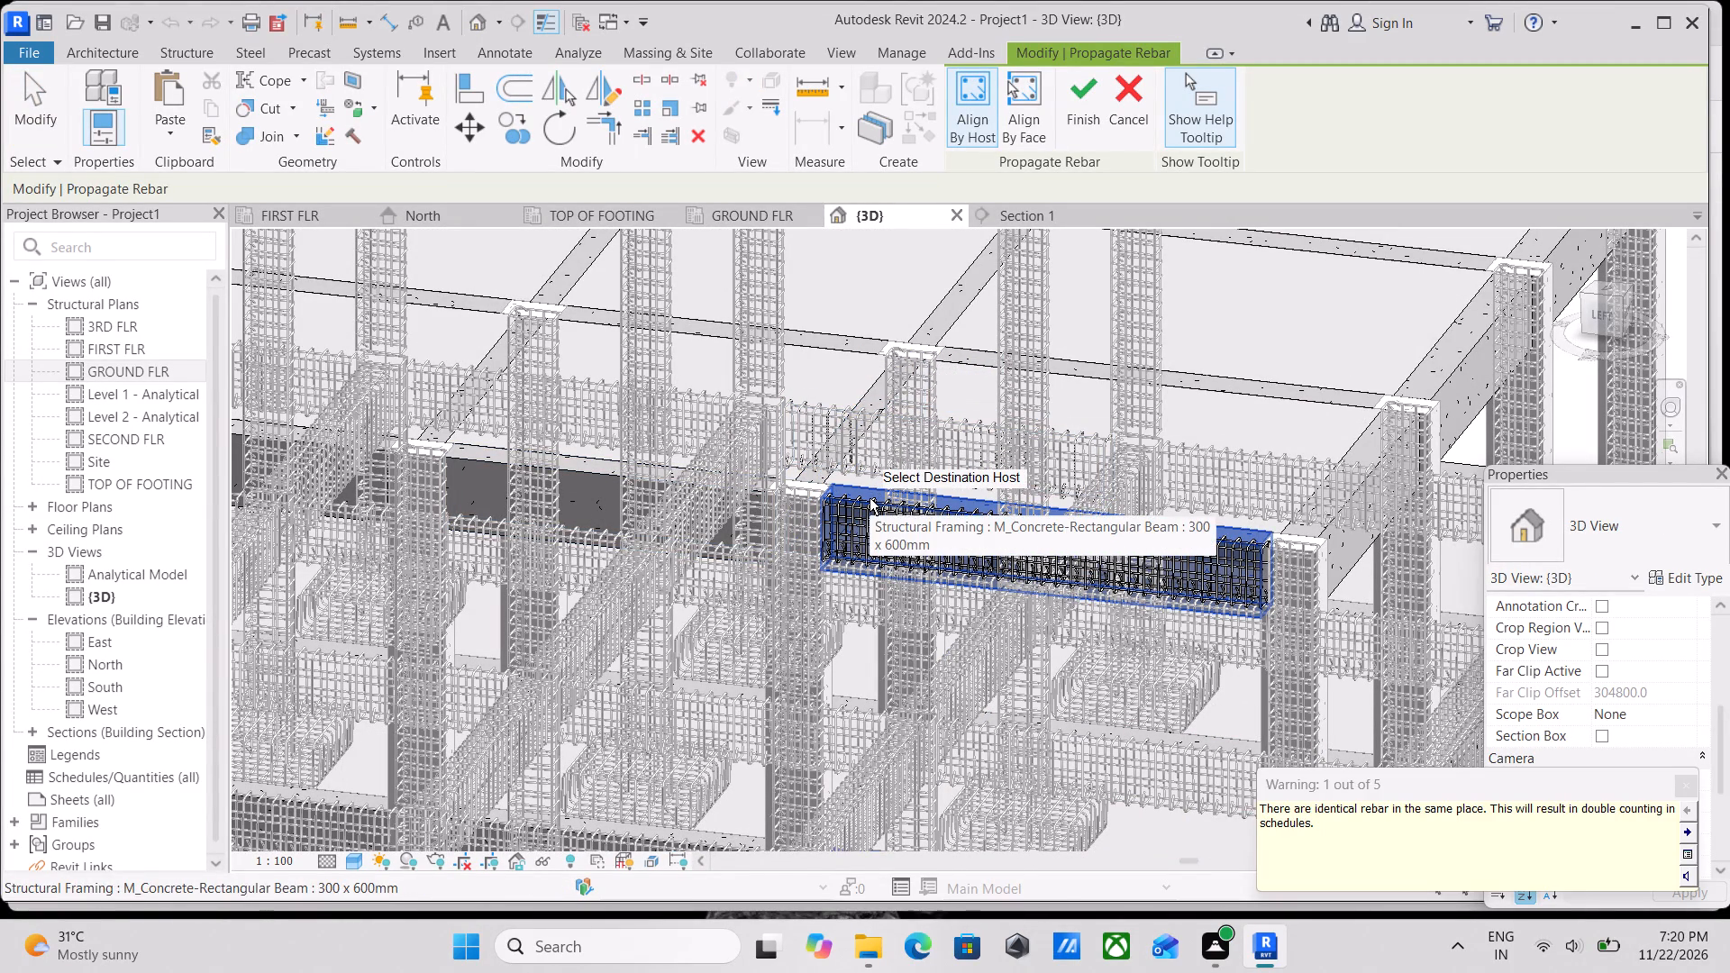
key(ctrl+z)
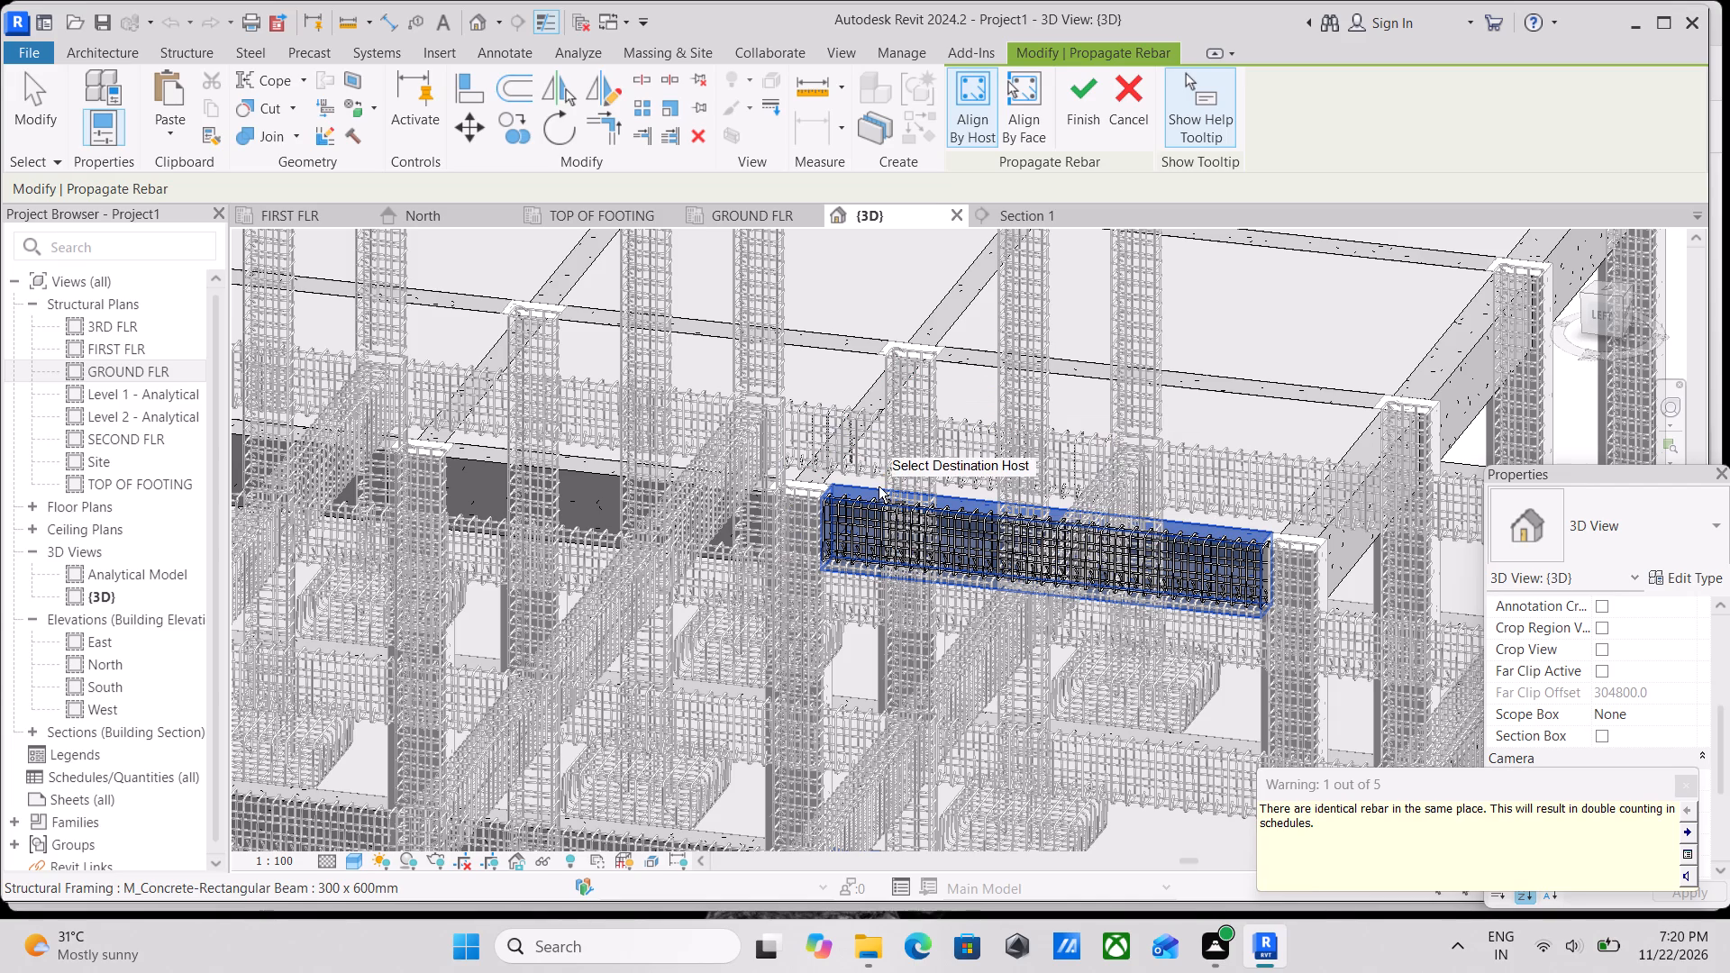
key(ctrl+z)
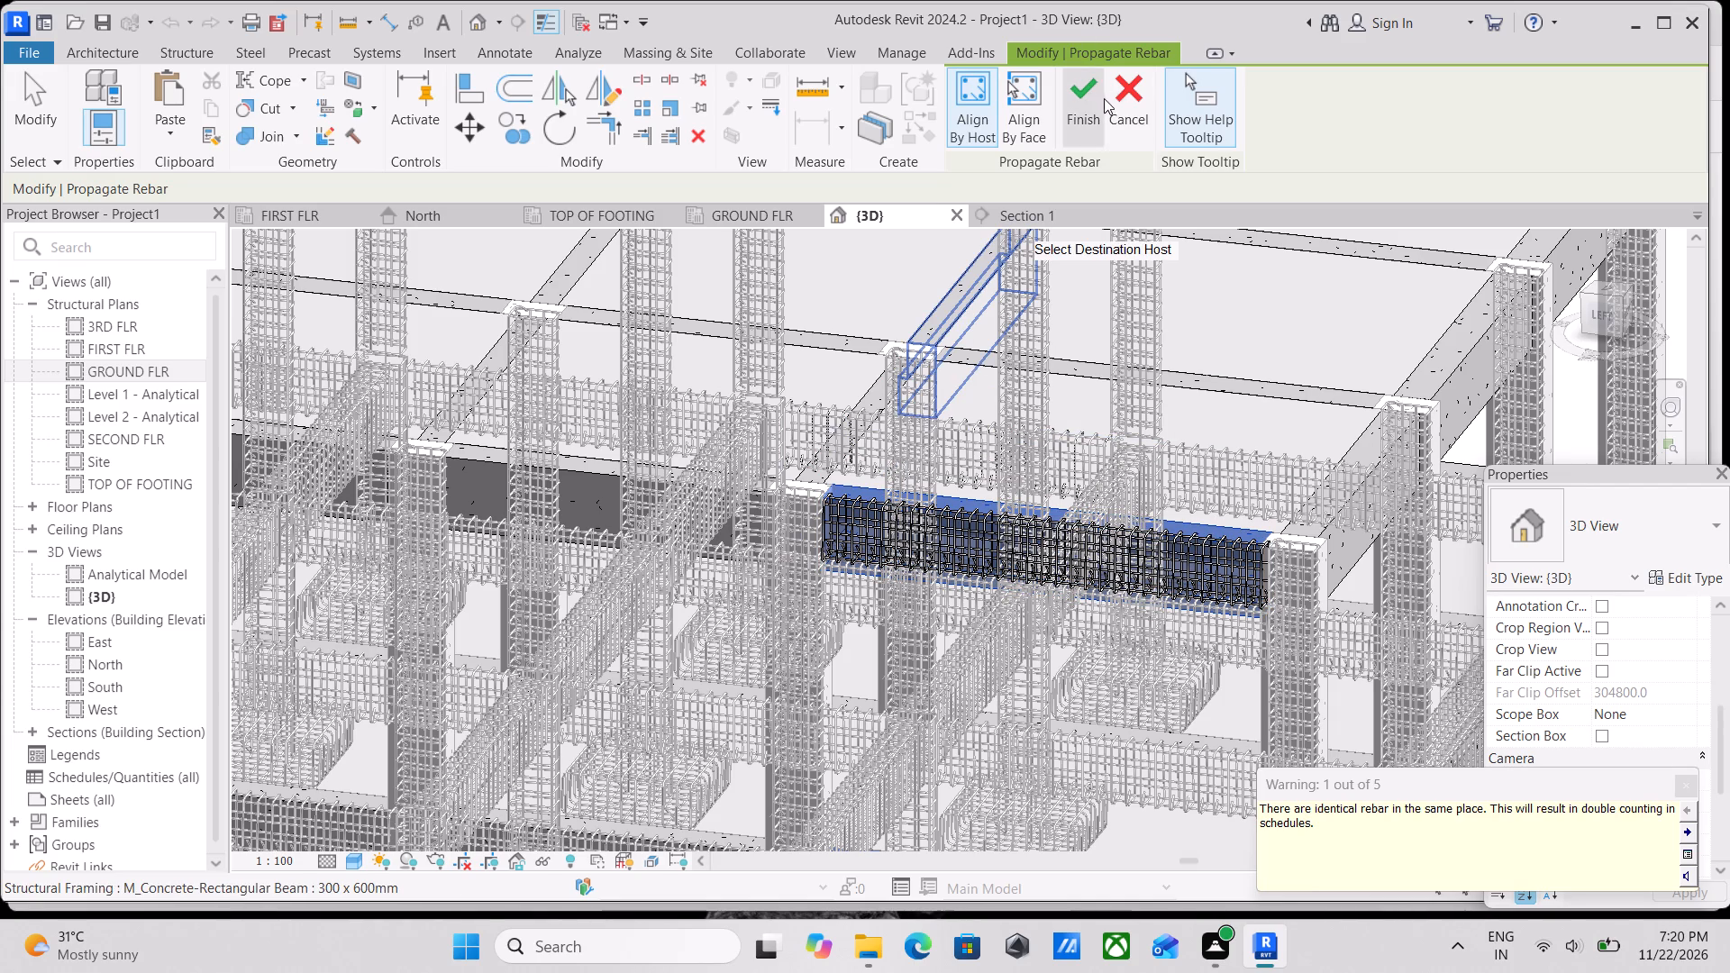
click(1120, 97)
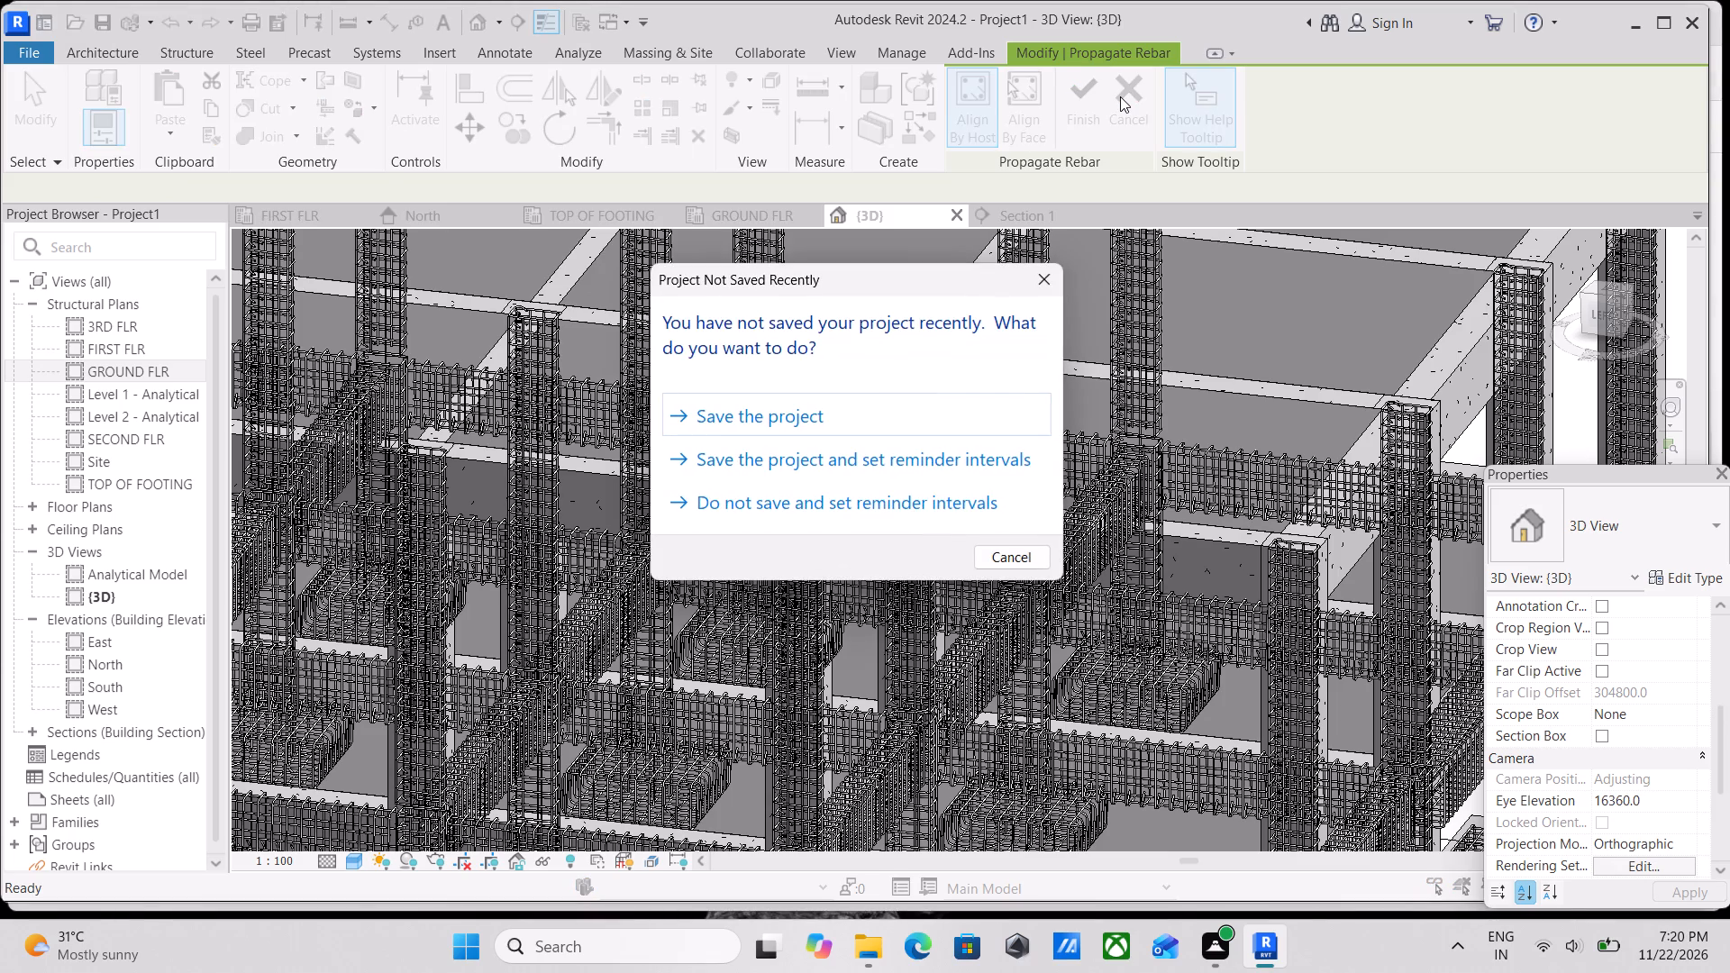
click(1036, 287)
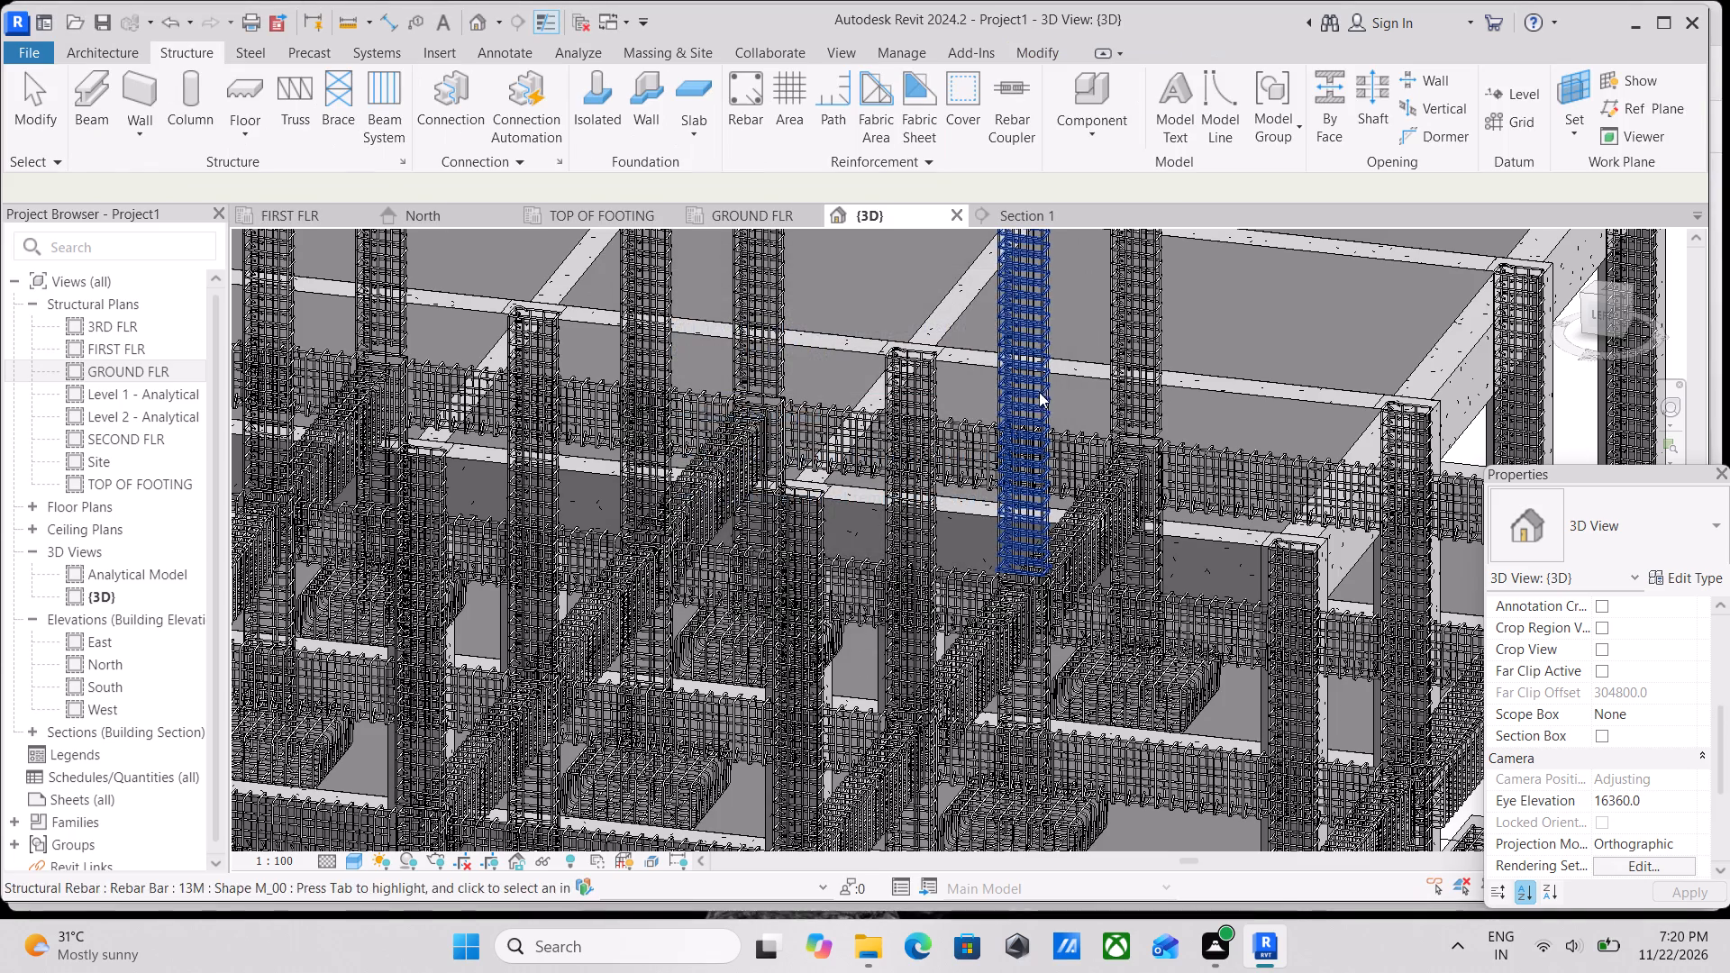
Propagate the rebar of the ground-level 300 x 600mm grid A beam between grids 4 and 5, aligned by host, to the upper-level beam directly above.
scroll(1050, 570, down, 4)
middle_drag(1035, 474, 1005, 368)
scroll(1024, 486, up, 4)
scroll(1086, 692, up, 2)
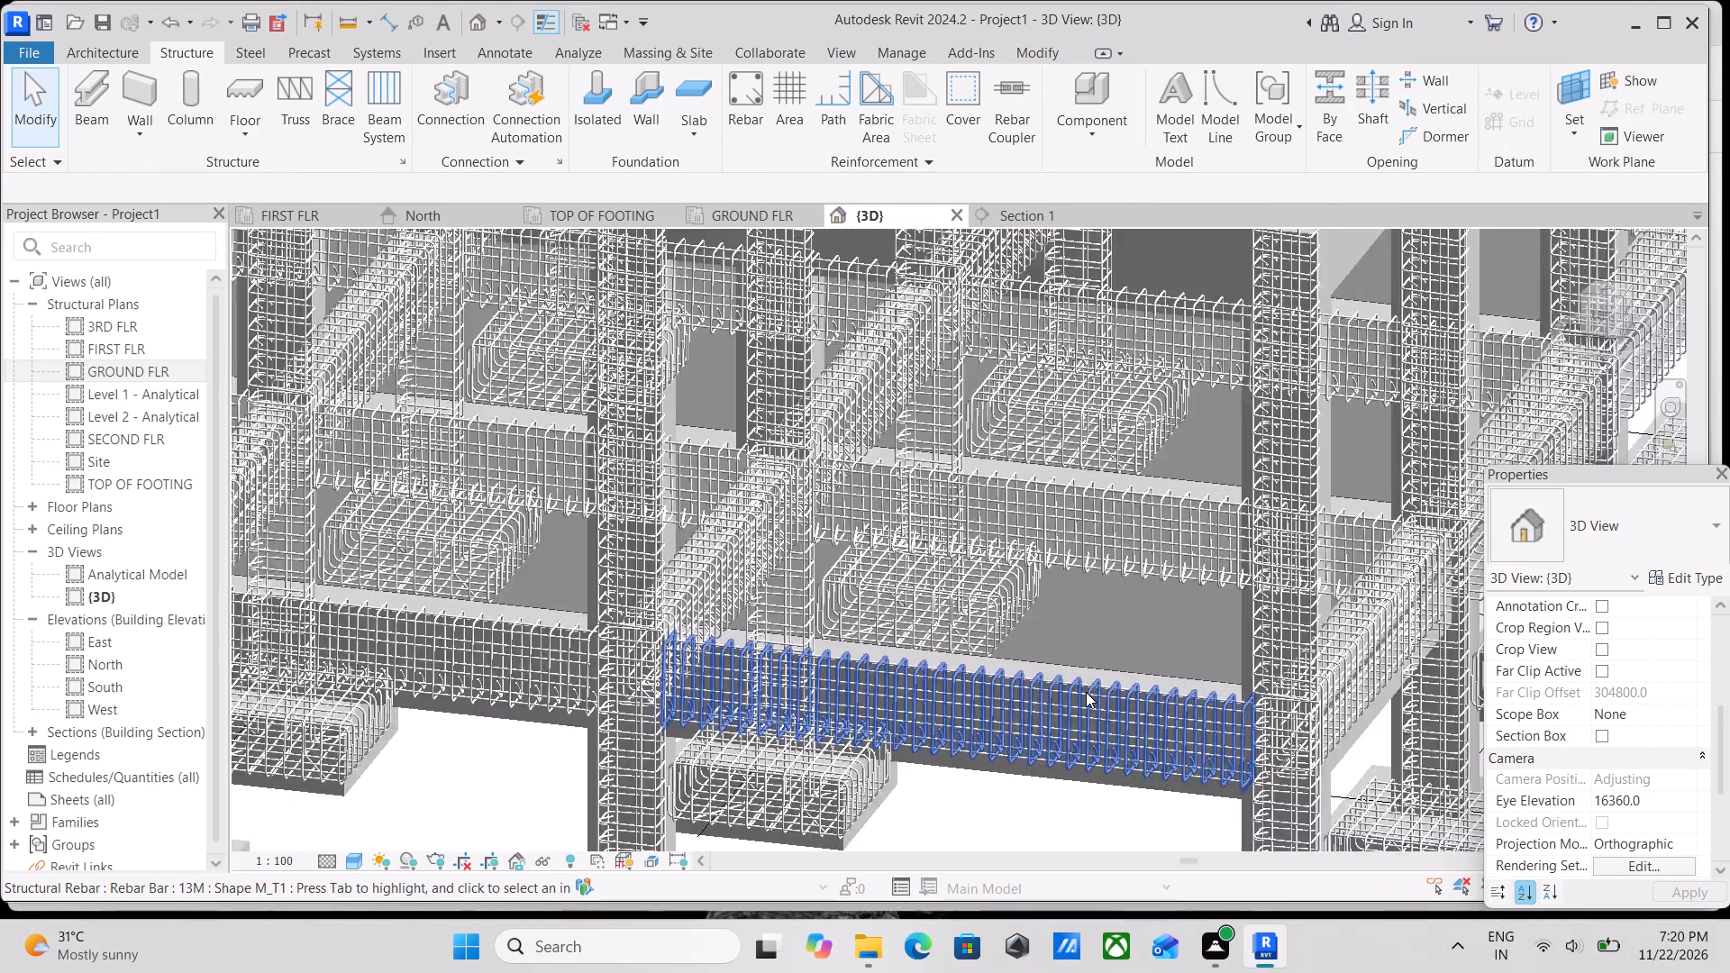
scroll(1086, 692, up, 7)
click(985, 638)
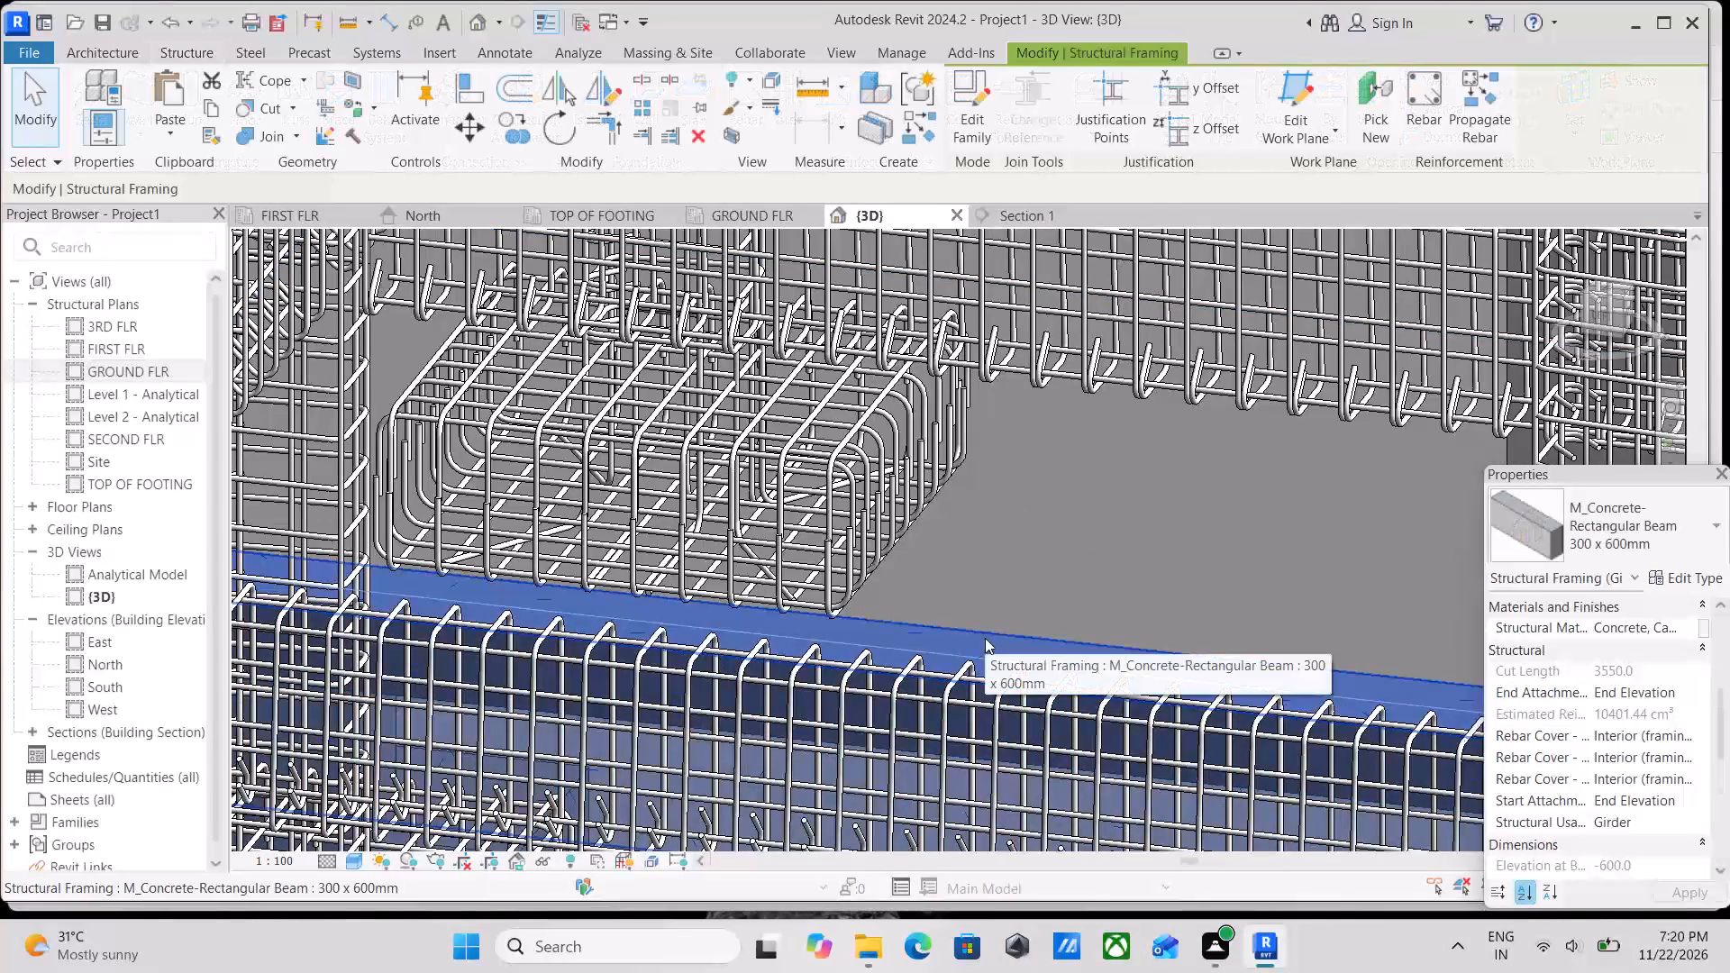
scroll(985, 638, down, 4)
middle_drag(985, 638, 983, 605)
scroll(990, 731, up, 3)
key(Escape)
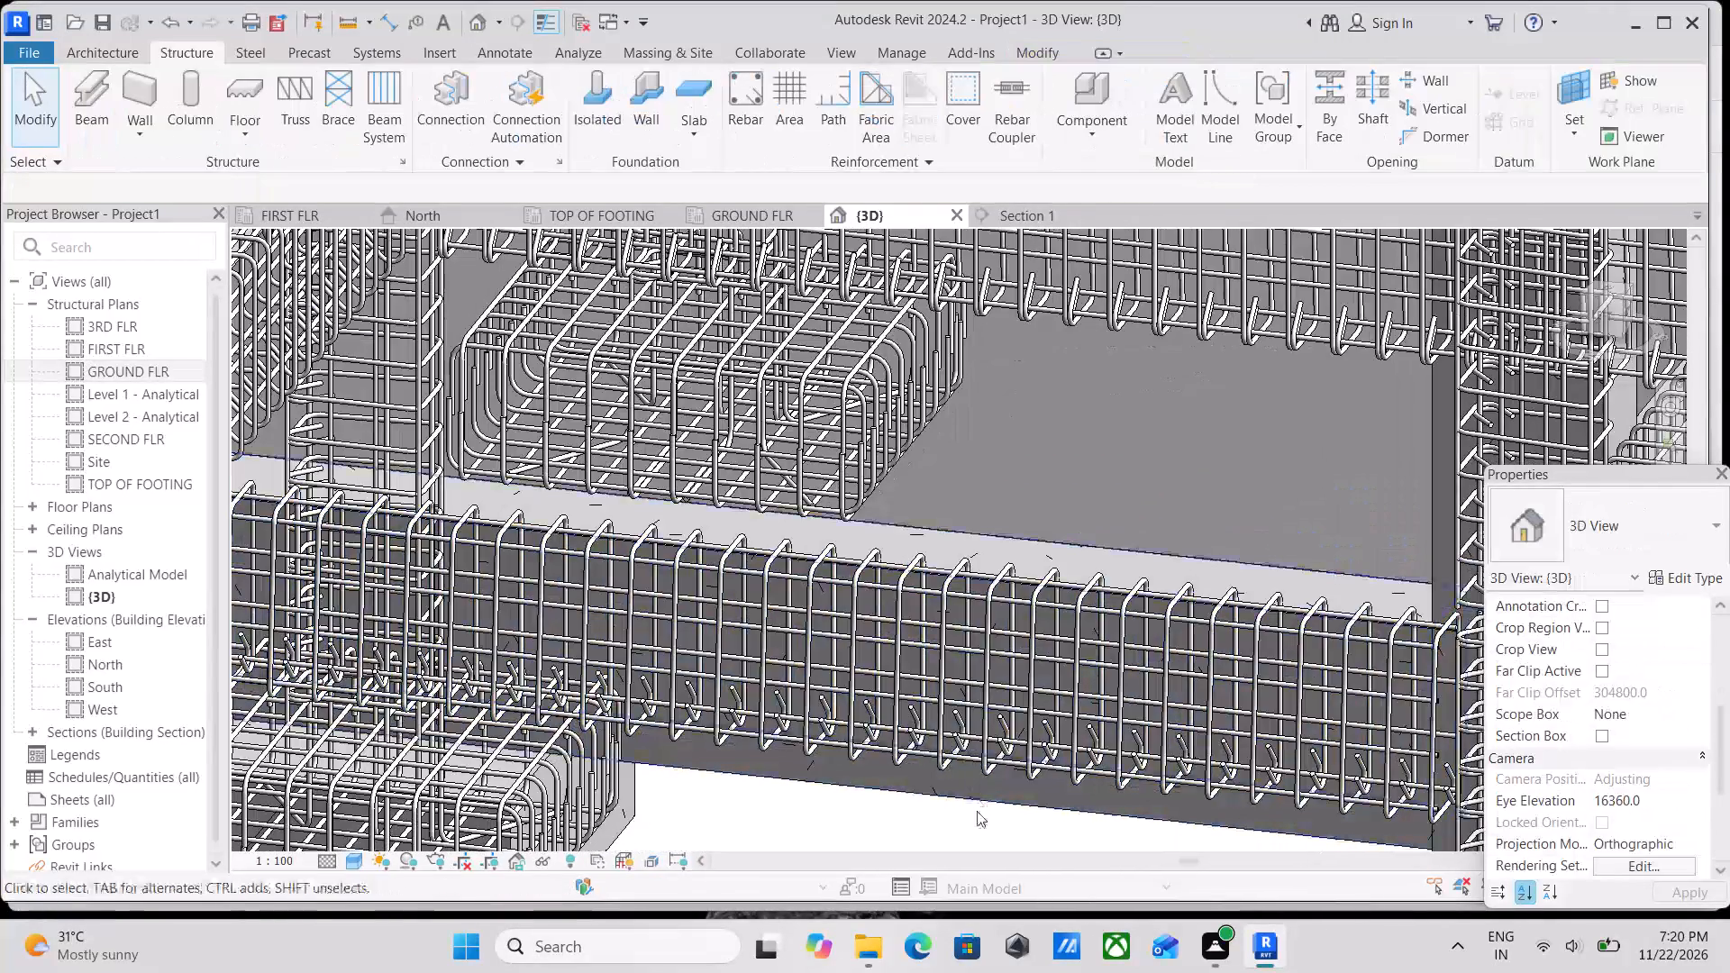
click(974, 803)
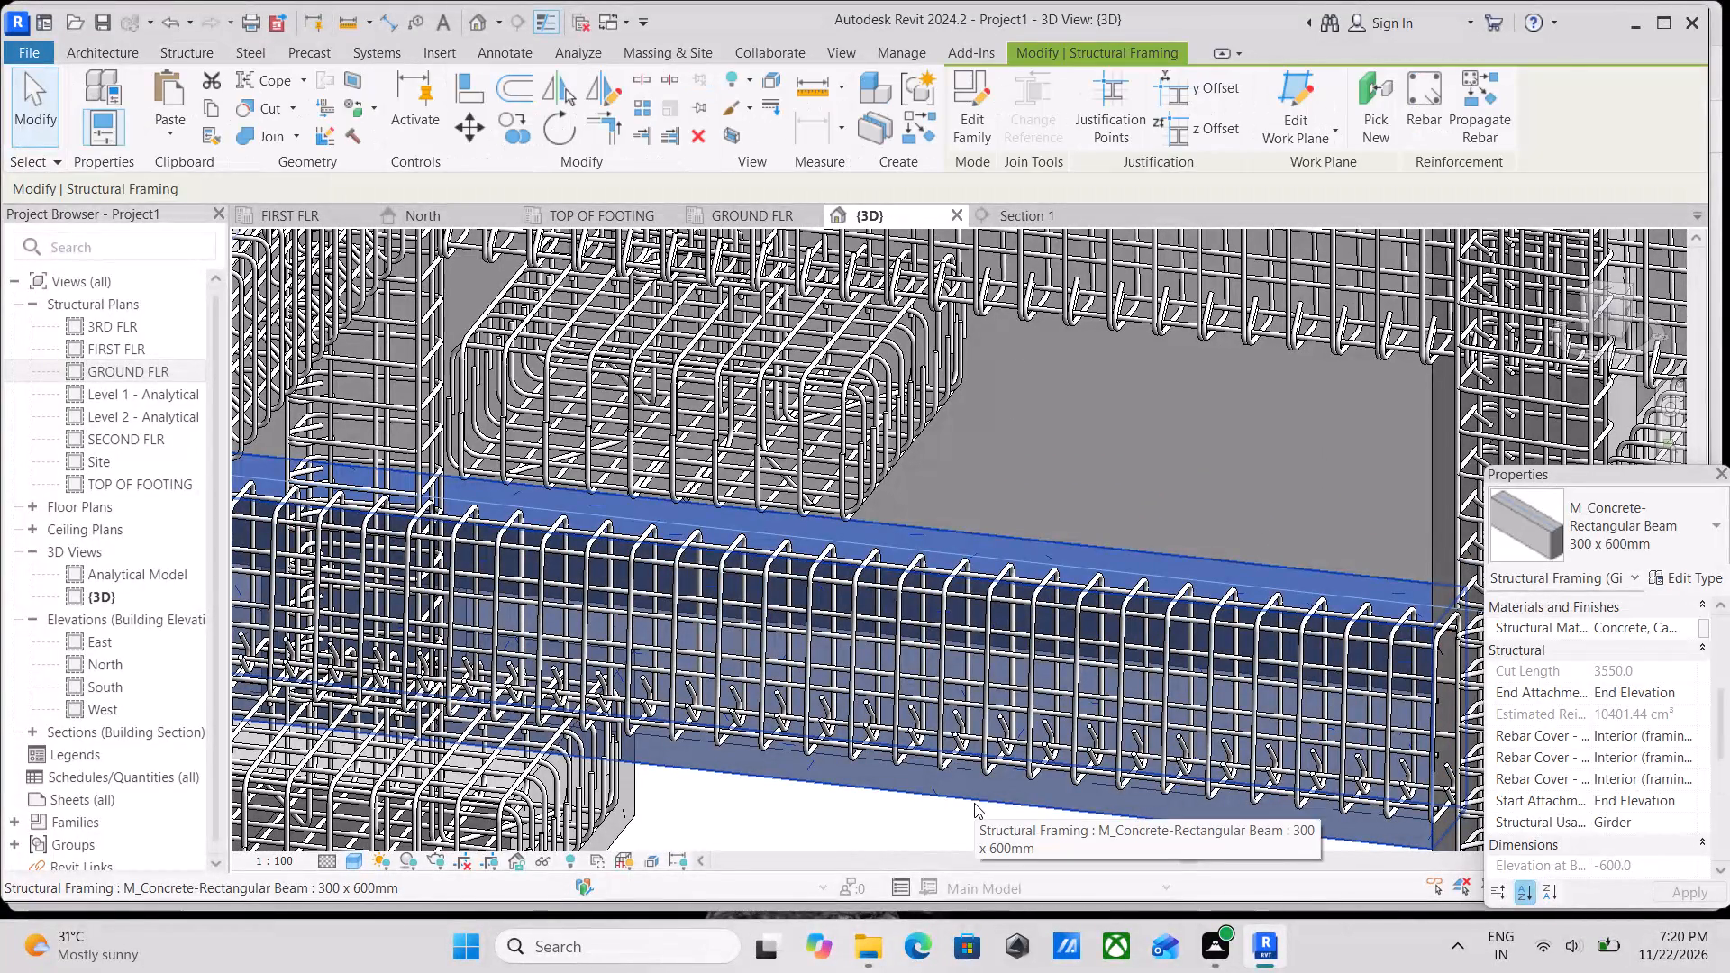
click(1470, 101)
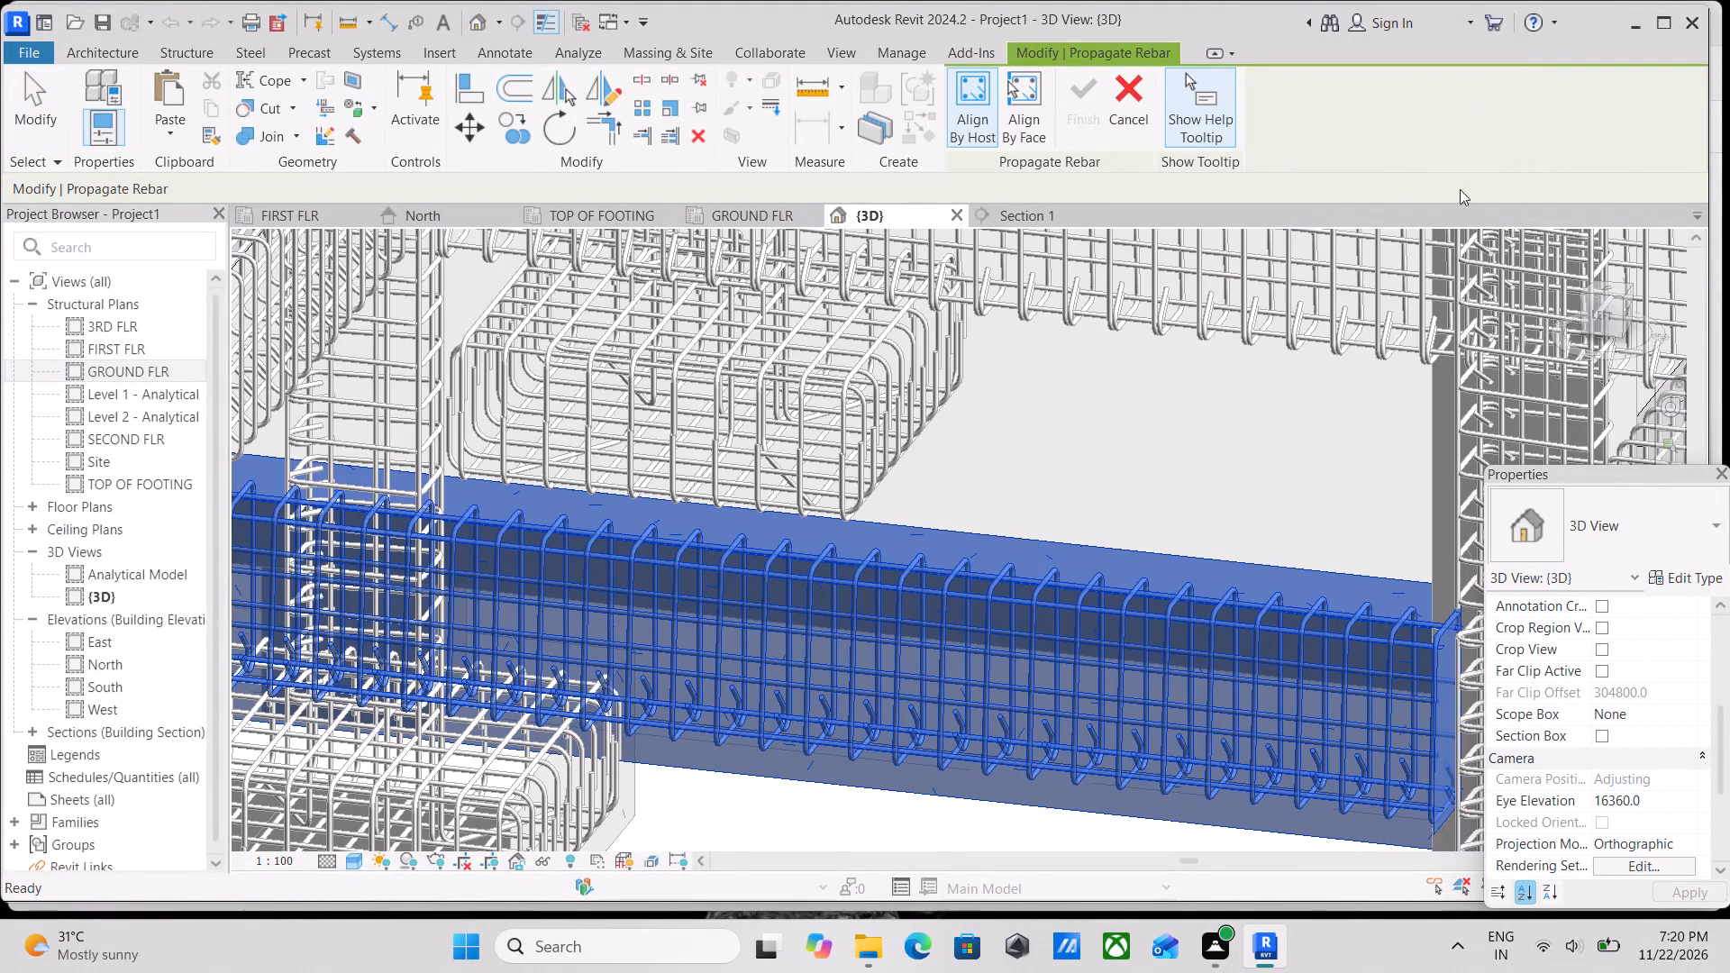
scroll(1175, 534, down, 4)
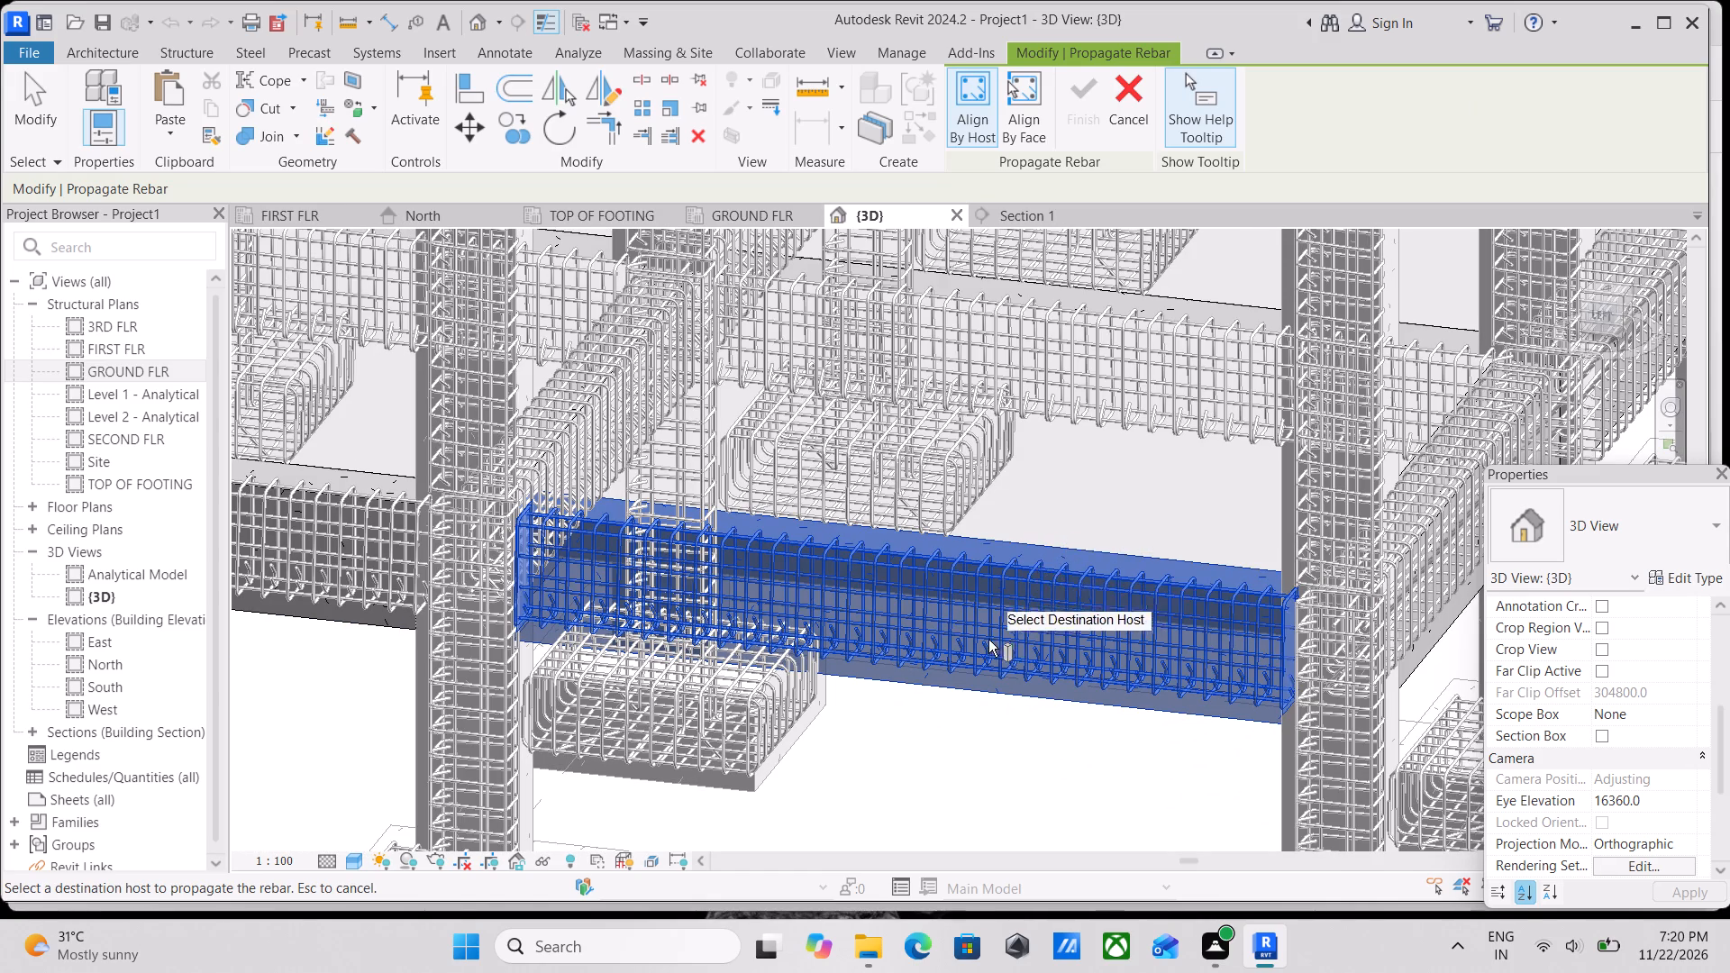
scroll(941, 527, down, 3)
middle_drag(964, 559, 1137, 721)
scroll(1135, 707, up, 1)
scroll(1088, 621, down, 1)
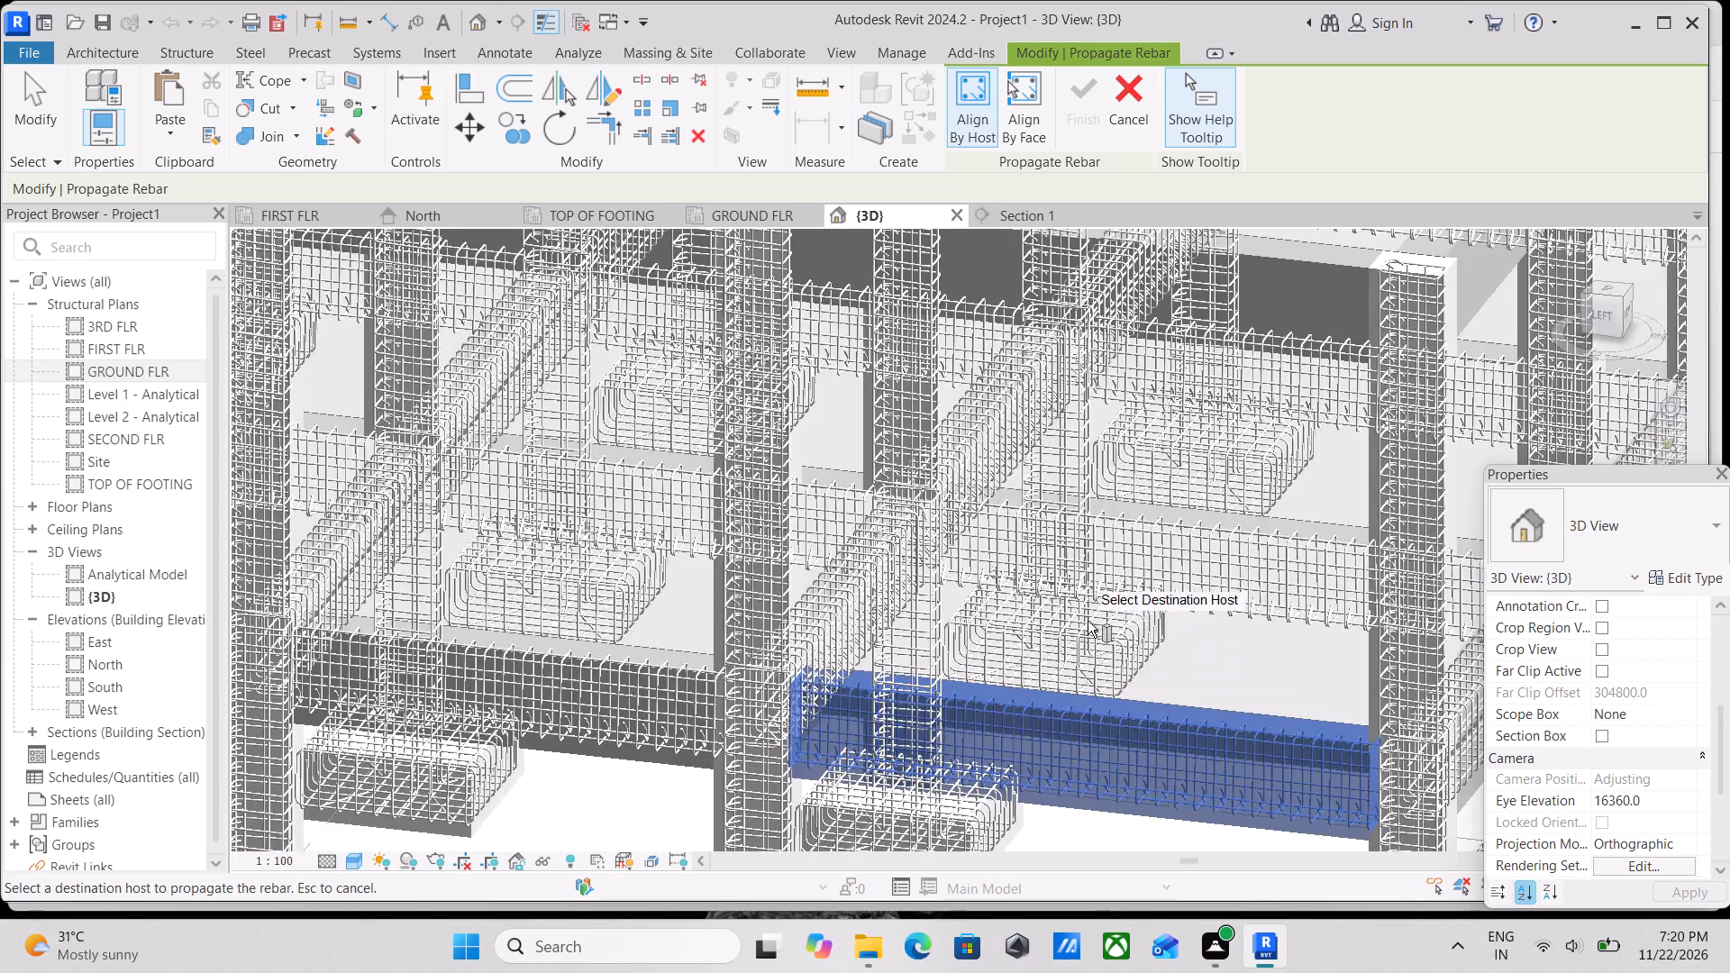
scroll(1088, 621, down, 2)
click(951, 341)
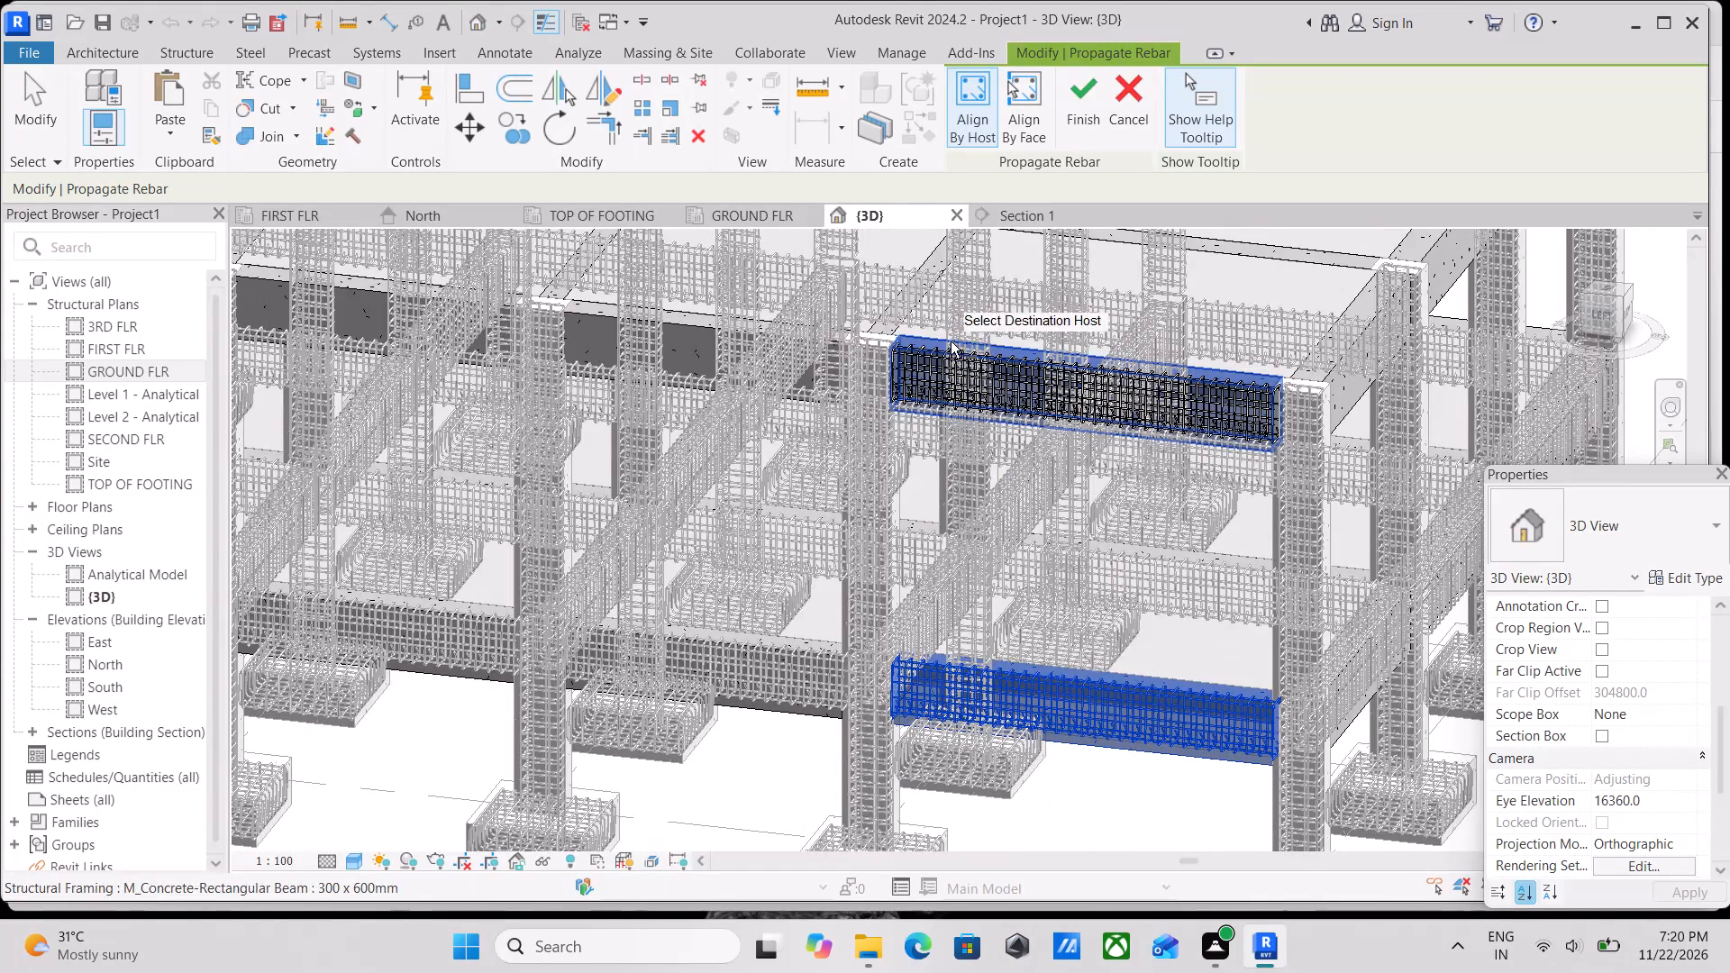
Add the three remaining upper-level beams along grid A, from grid 4 to grid 1, as destination hosts.
click(686, 319)
scroll(686, 318, down, 1)
middle_drag(691, 321, 1037, 426)
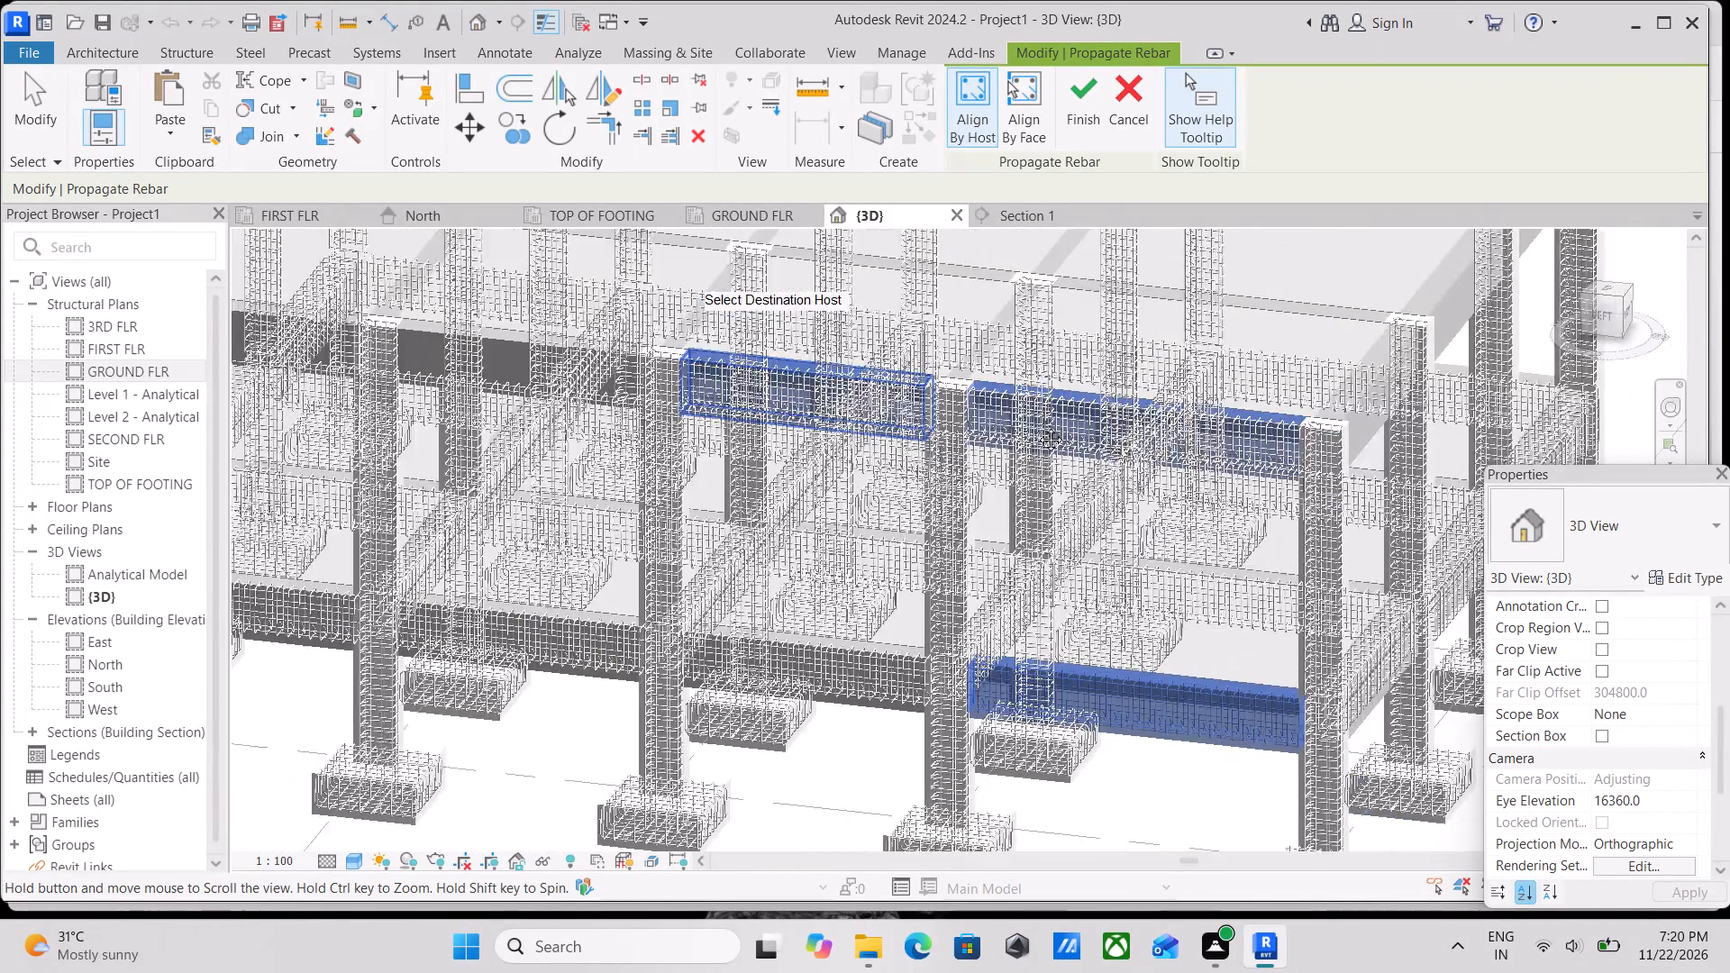
middle_drag(1037, 426, 1122, 452)
click(840, 422)
middle_drag(791, 424, 1042, 540)
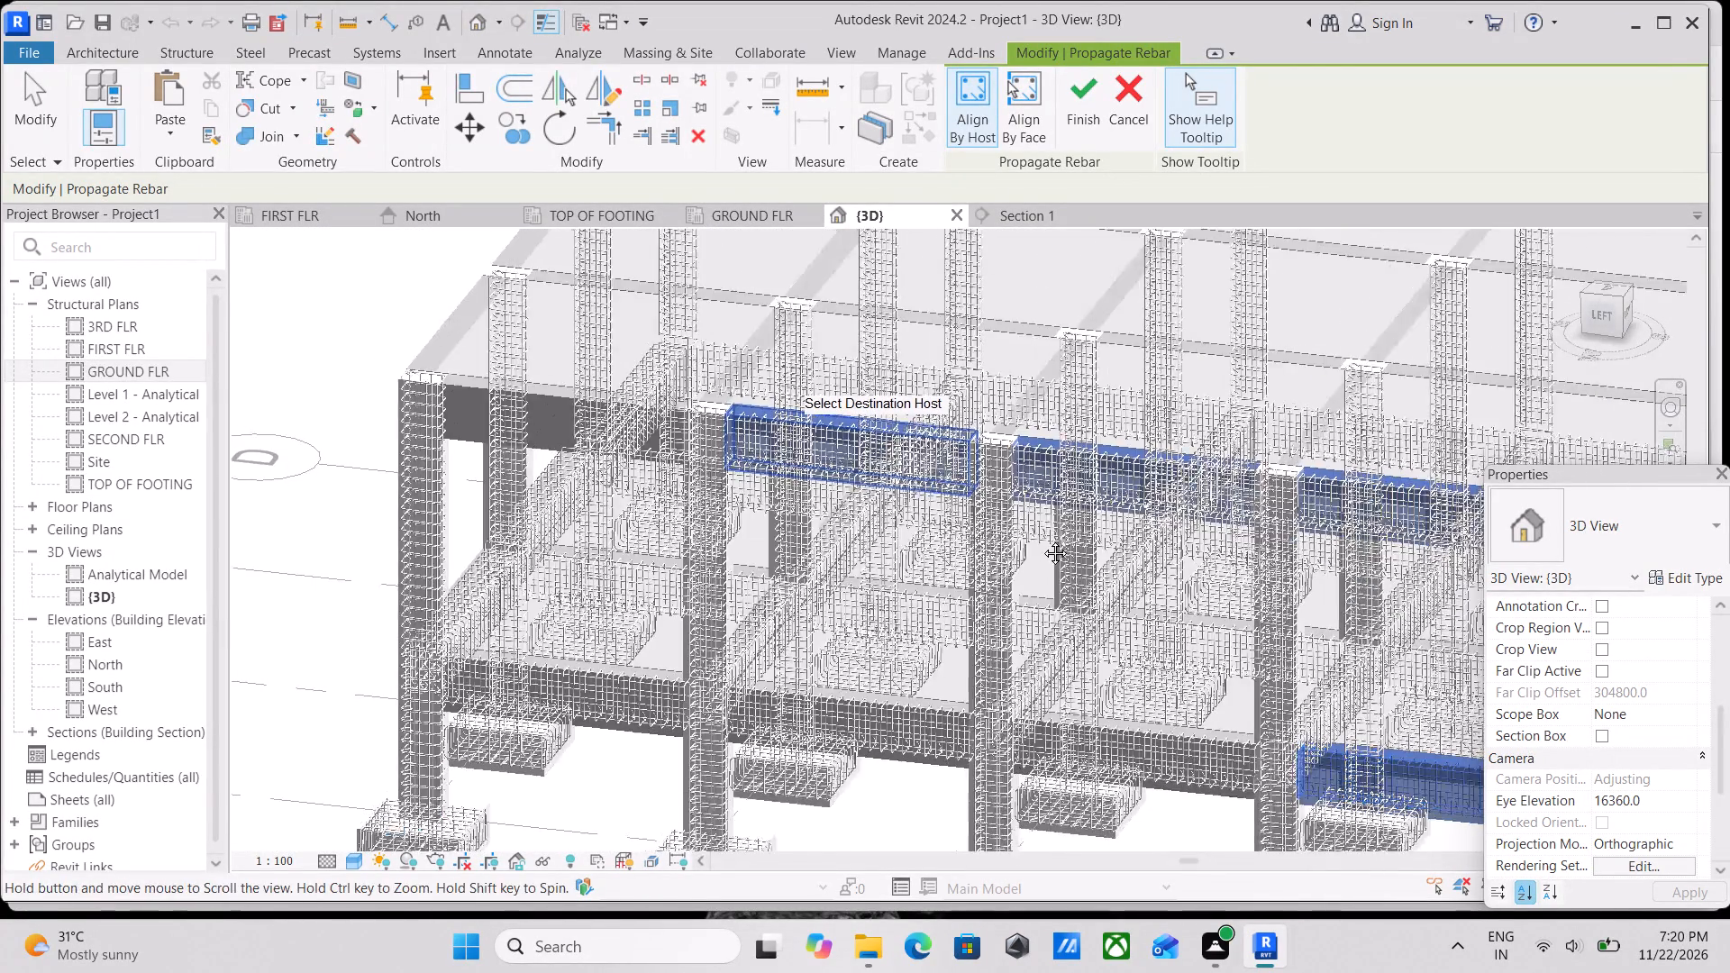
middle_drag(1042, 540, 1113, 561)
click(868, 530)
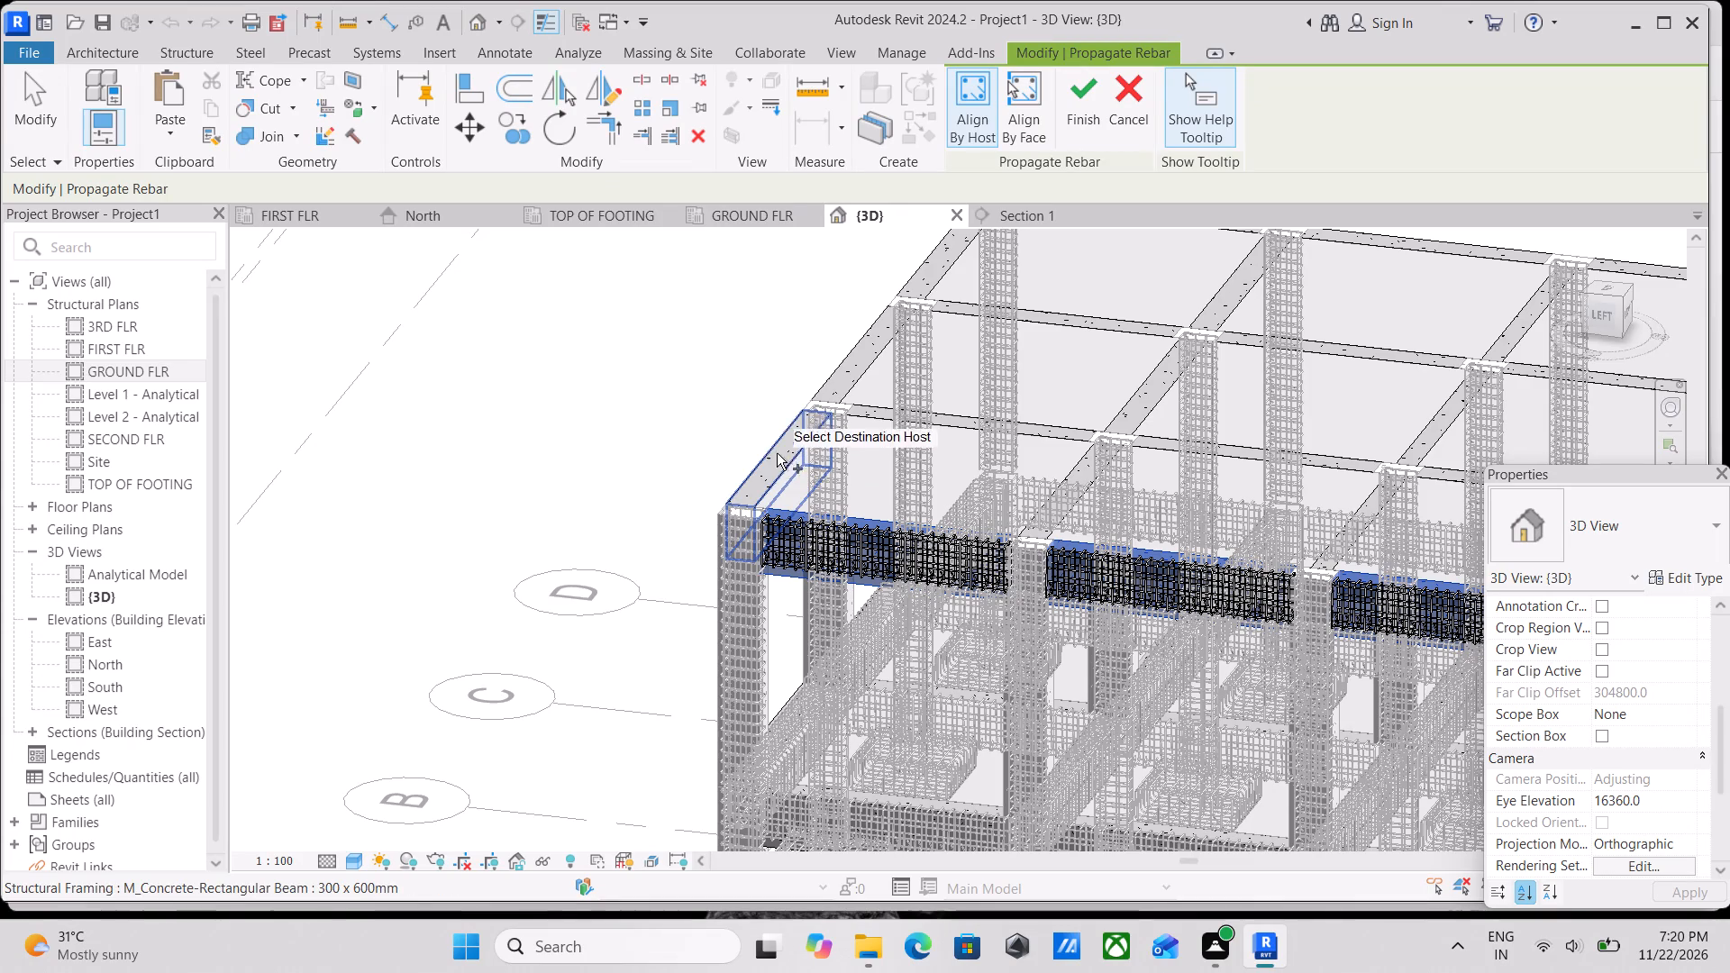
Add the three upper-level beams along grid 1, from grid A to grid D, as destination hosts.
click(771, 445)
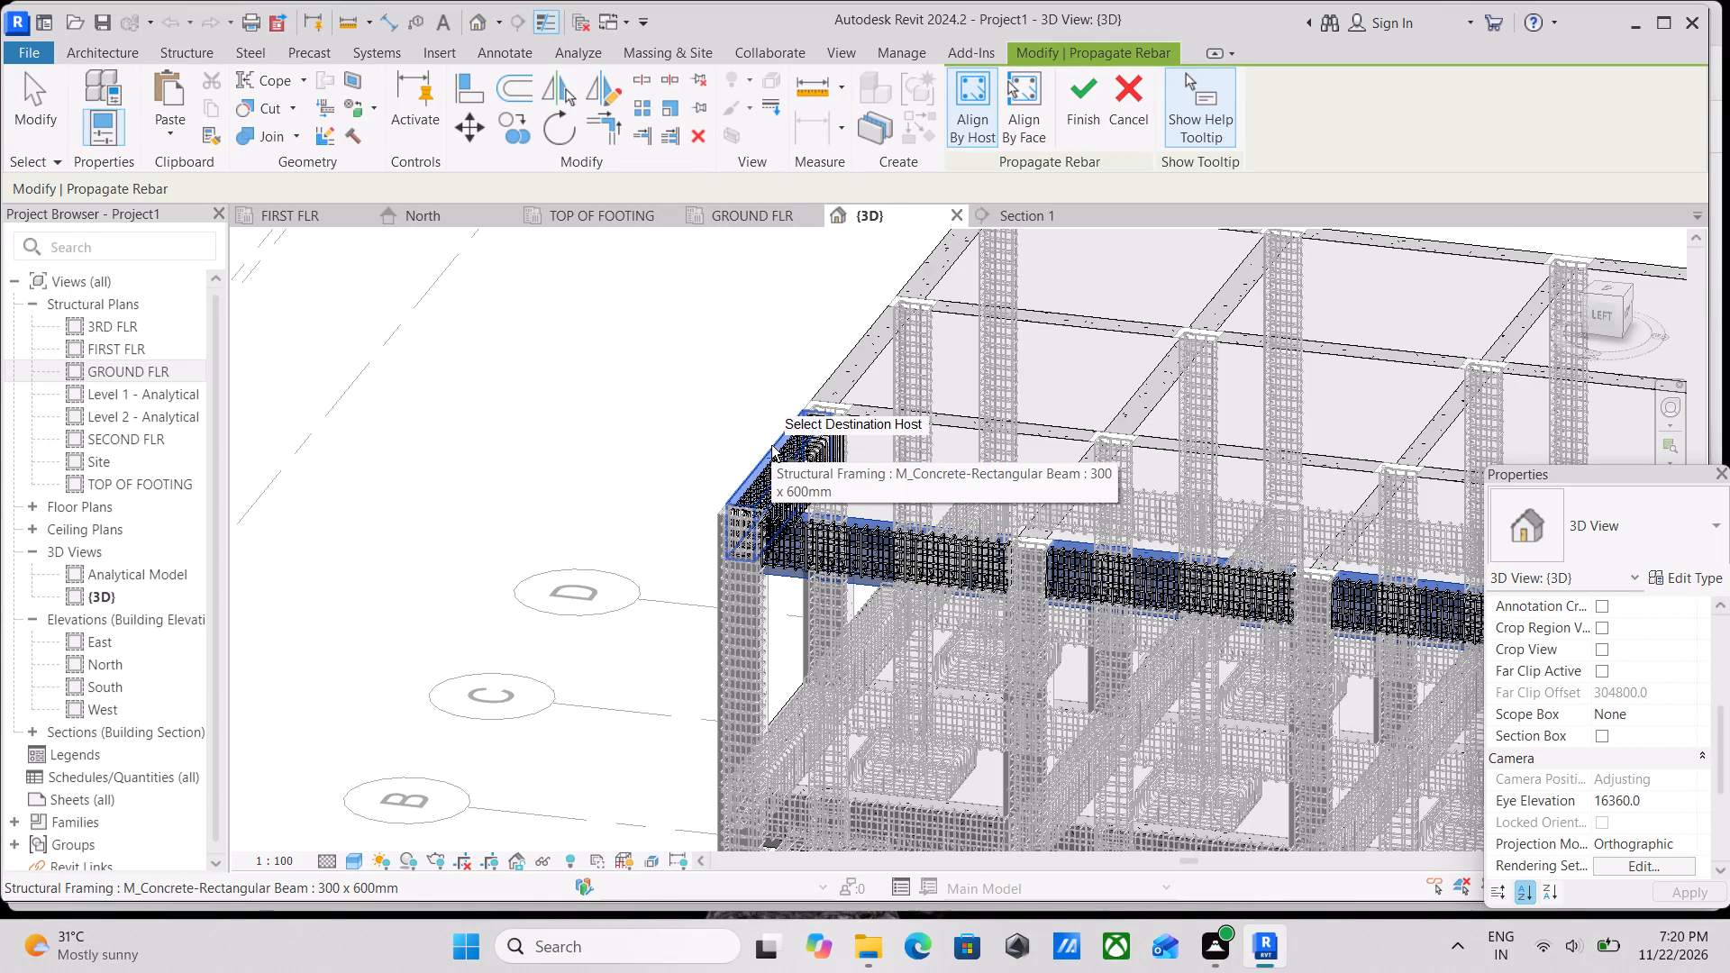
middle_drag(771, 445, 702, 655)
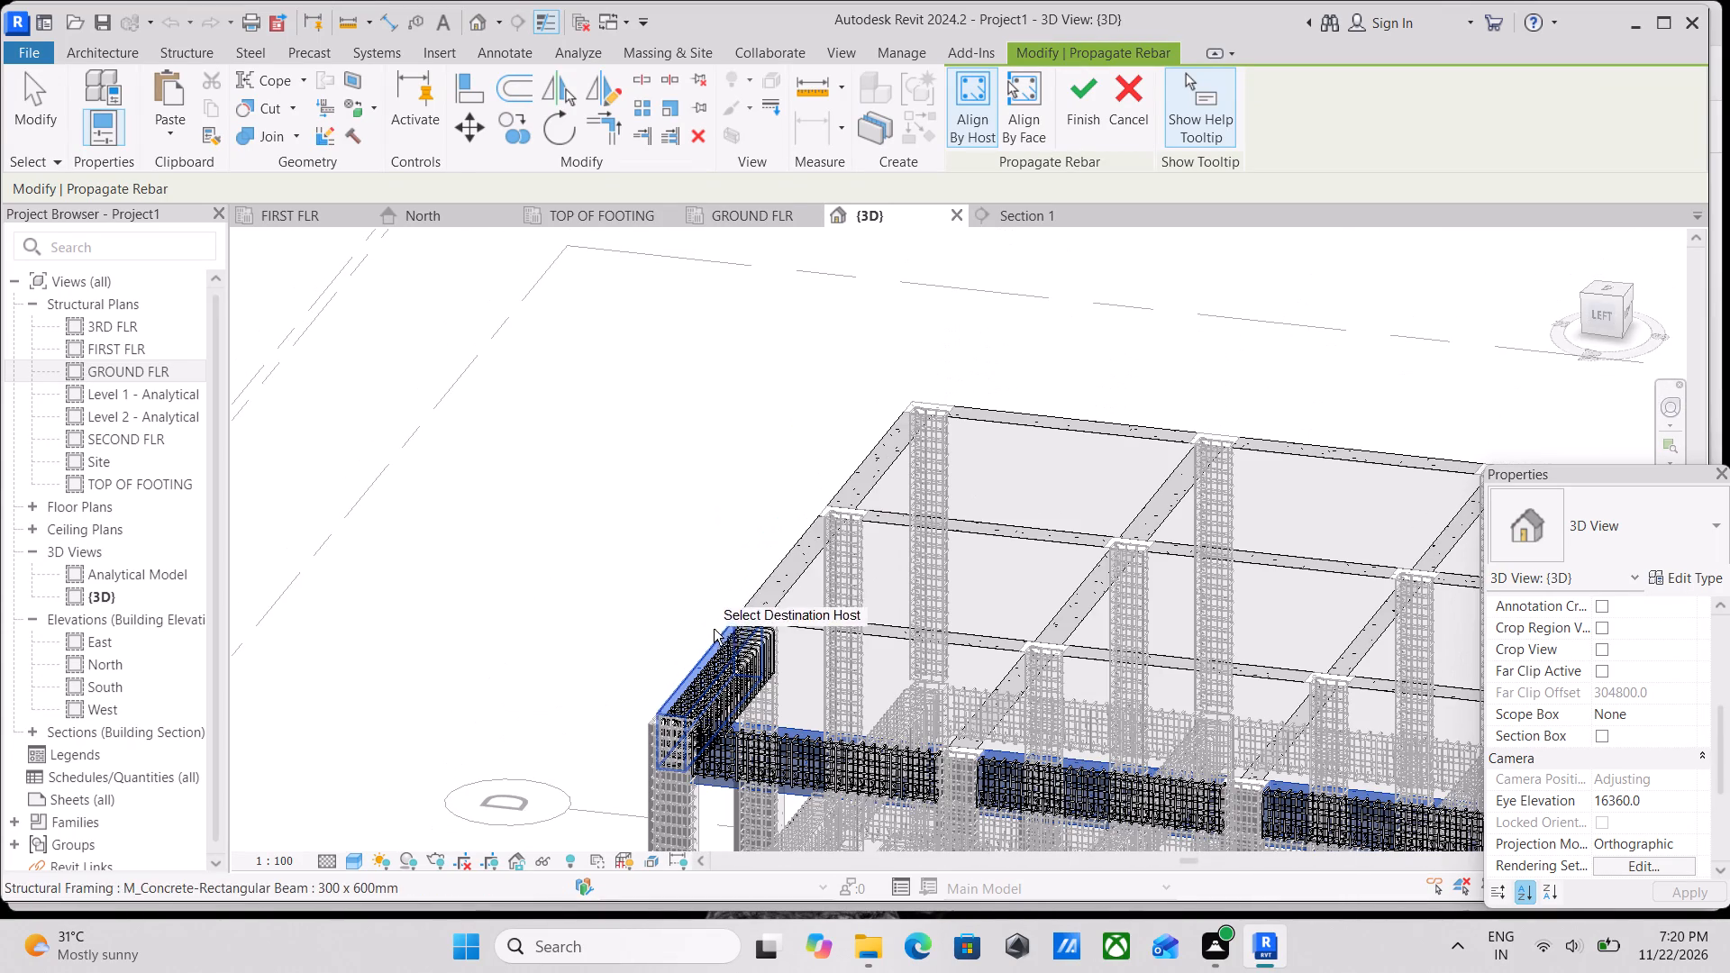
click(765, 571)
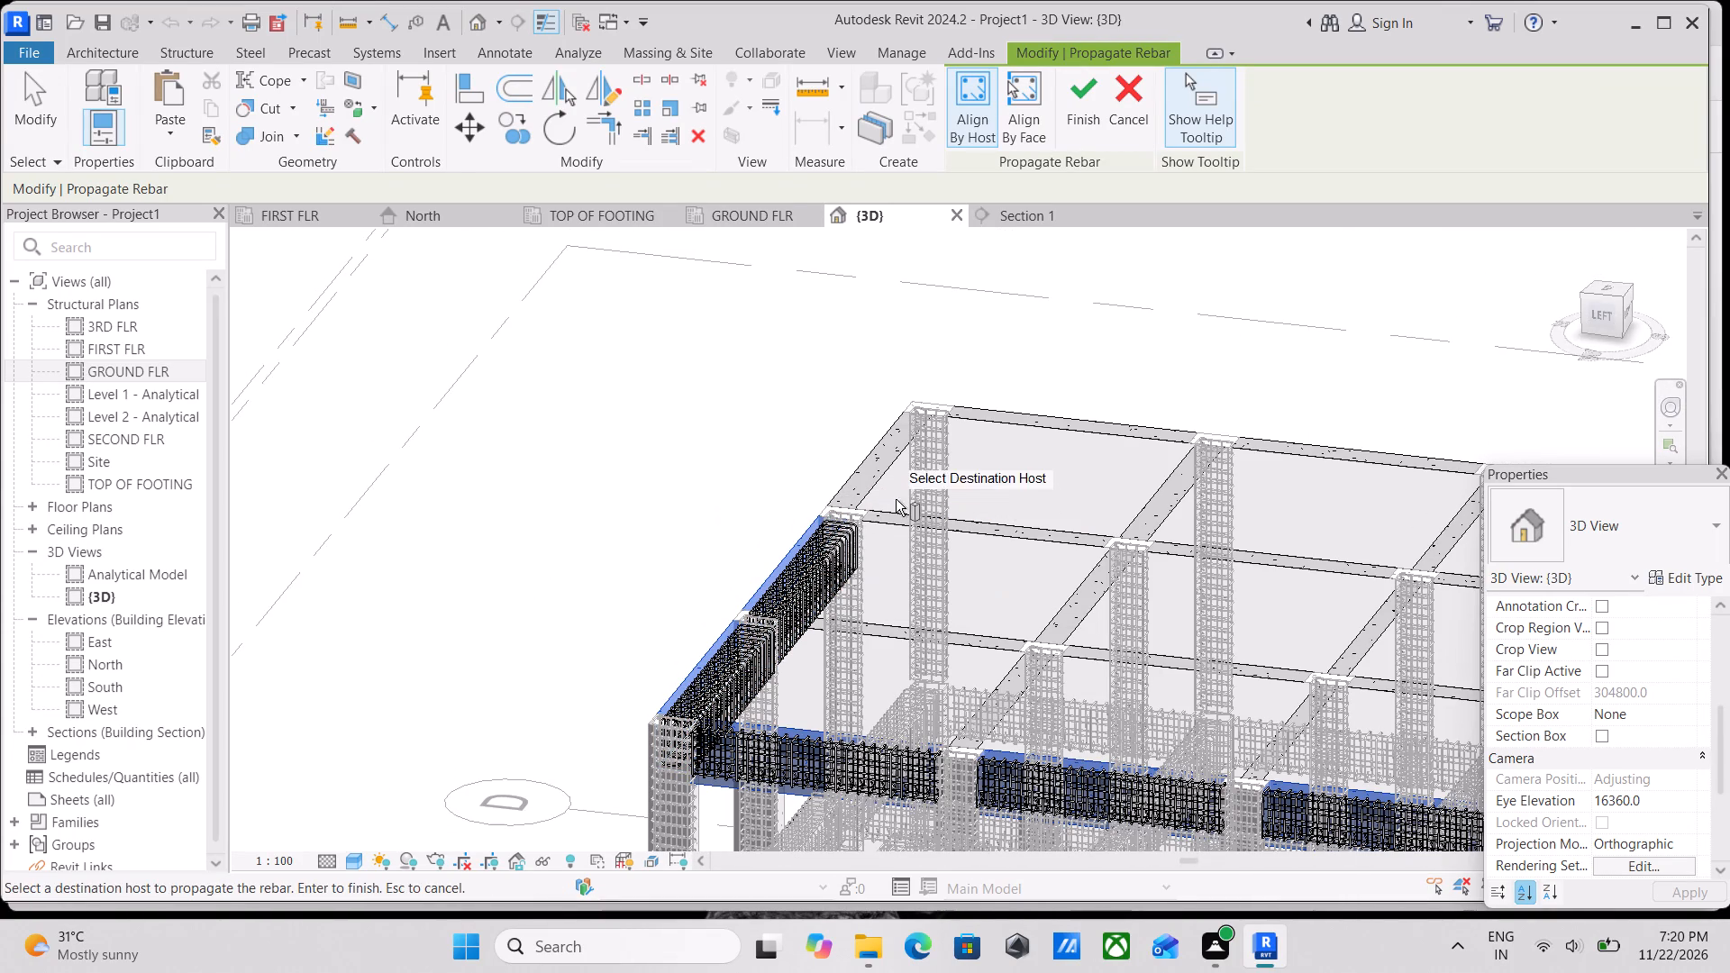
click(871, 447)
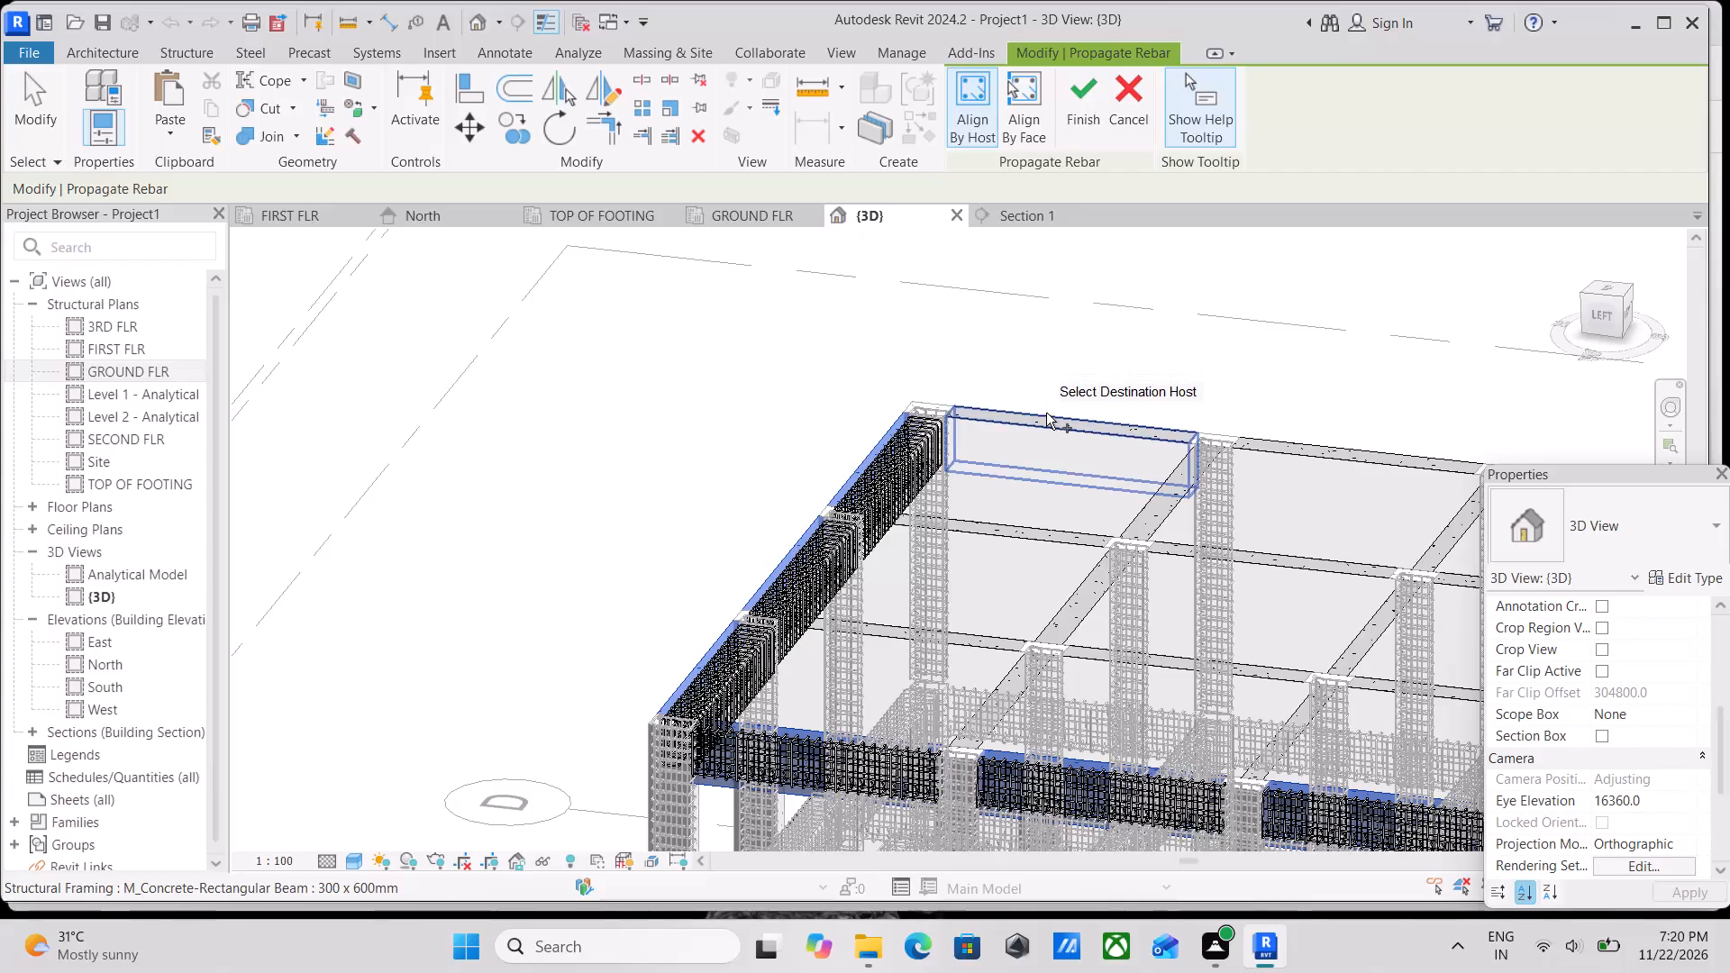
Add the upper-level beams on grids D and C between grids 1 and 3, plus the grid 2 beam between B and C, as destination hosts.
click(1046, 413)
click(1273, 443)
middle_drag(1197, 535, 1053, 495)
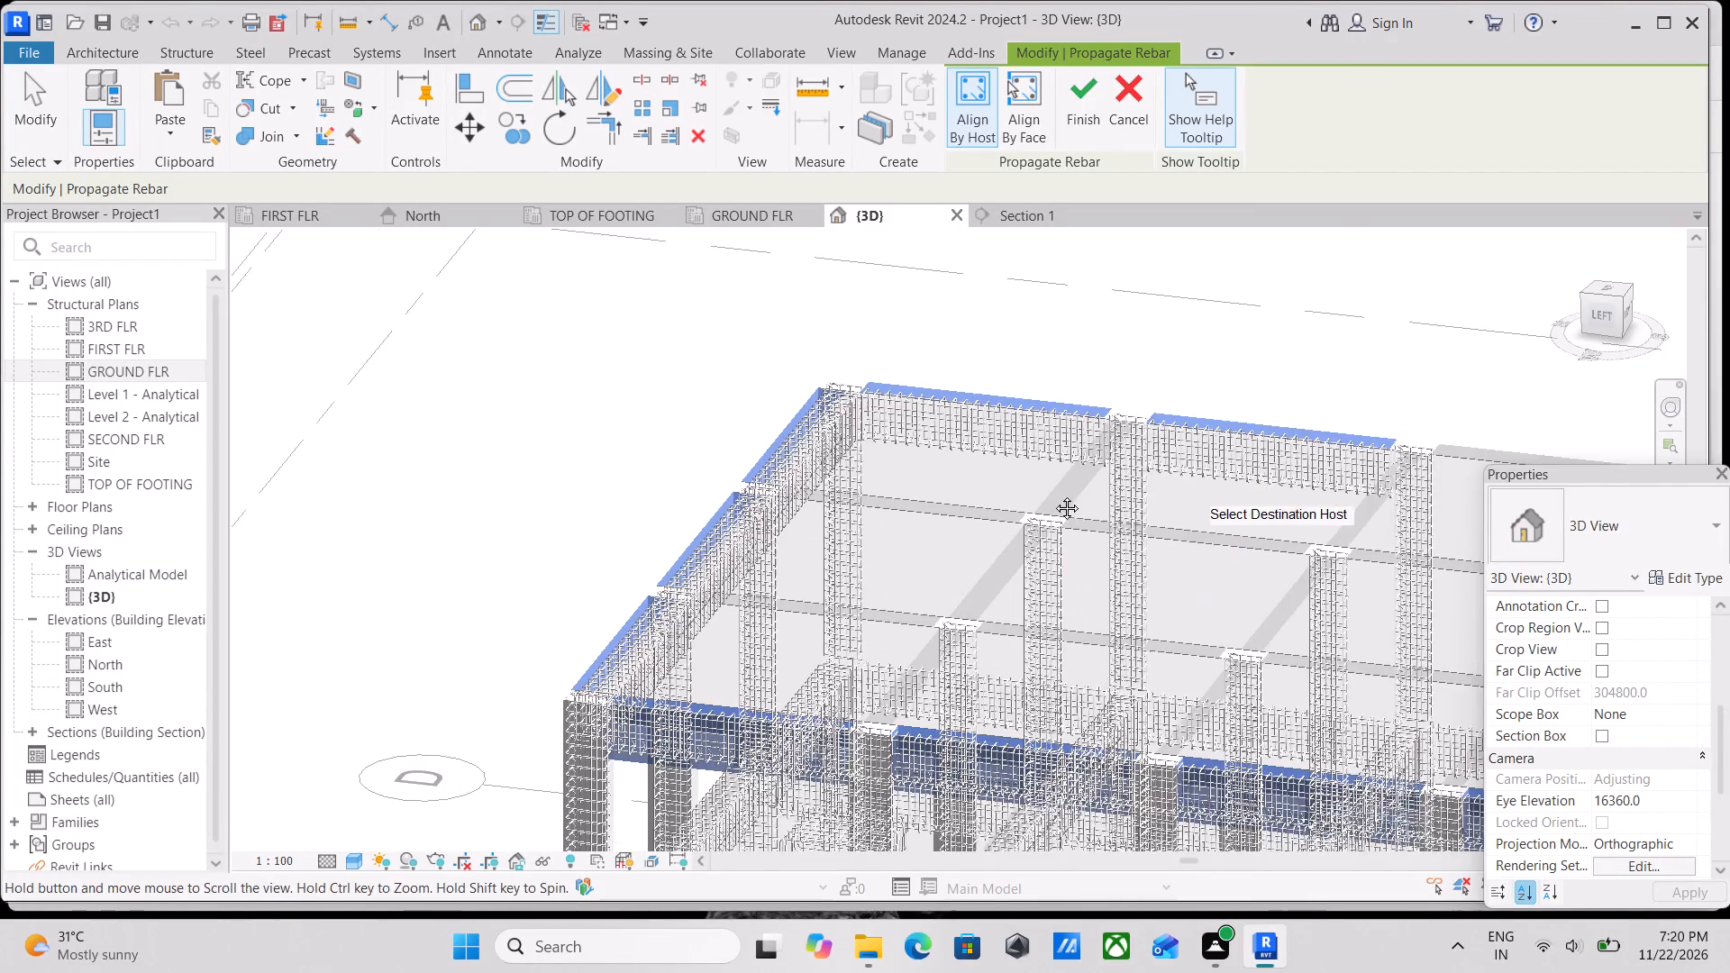
middle_drag(1053, 495, 1044, 492)
click(1059, 505)
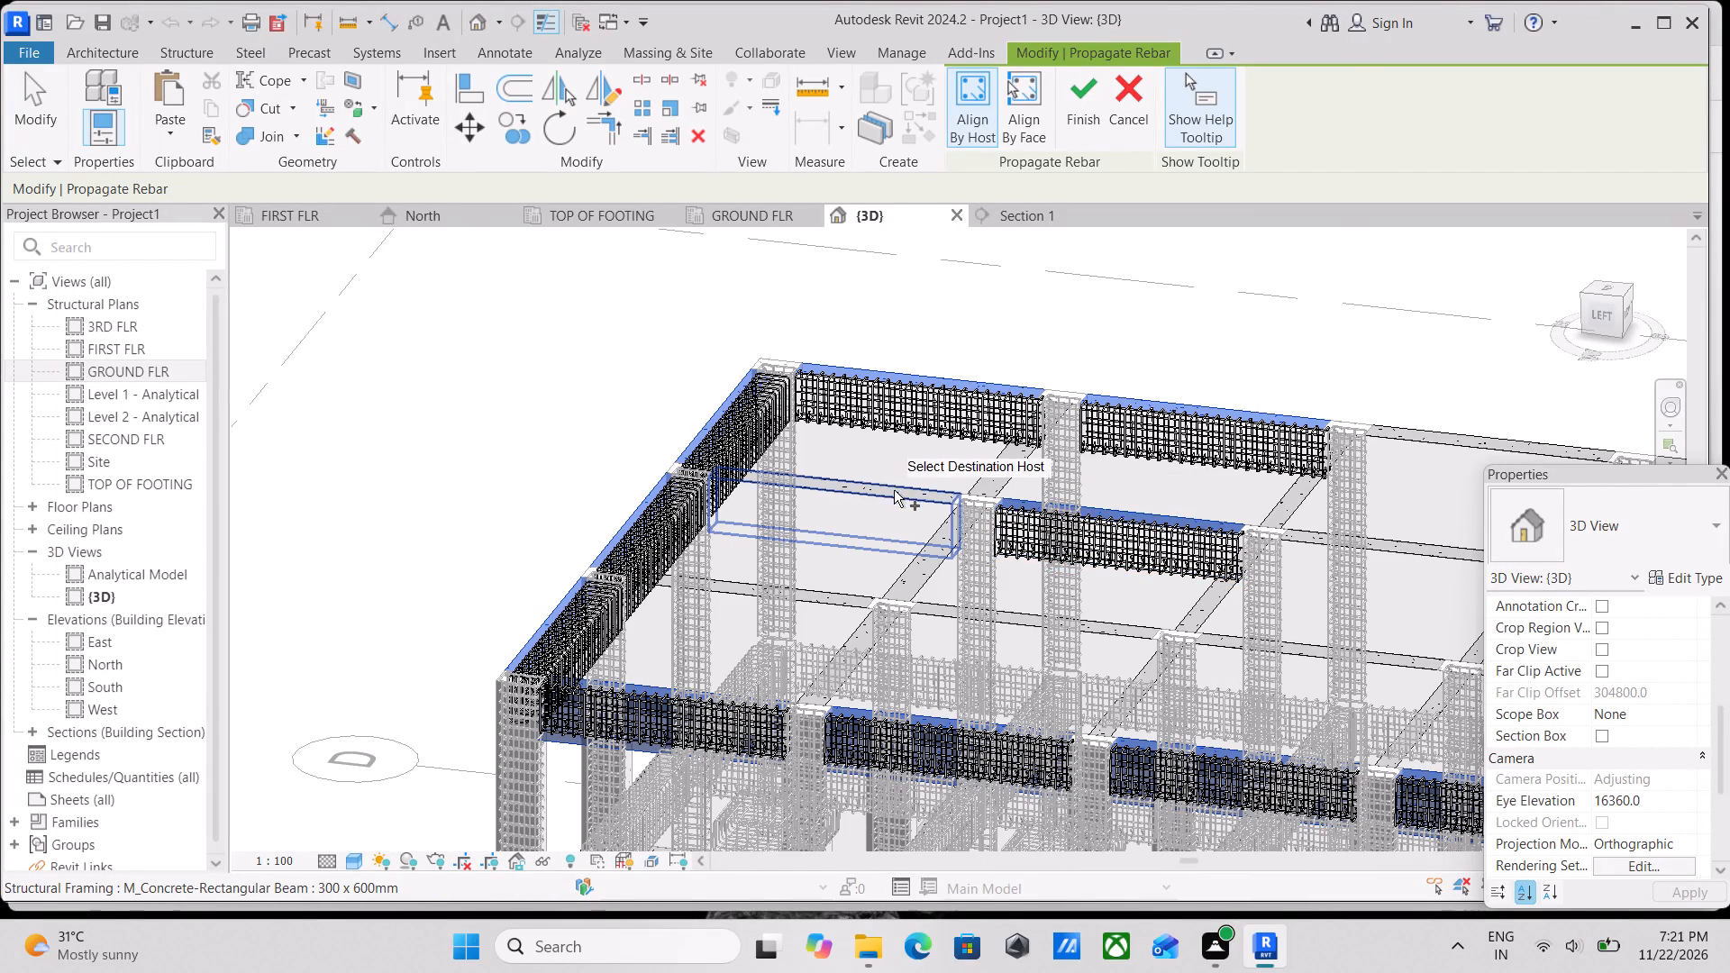
click(894, 493)
click(930, 567)
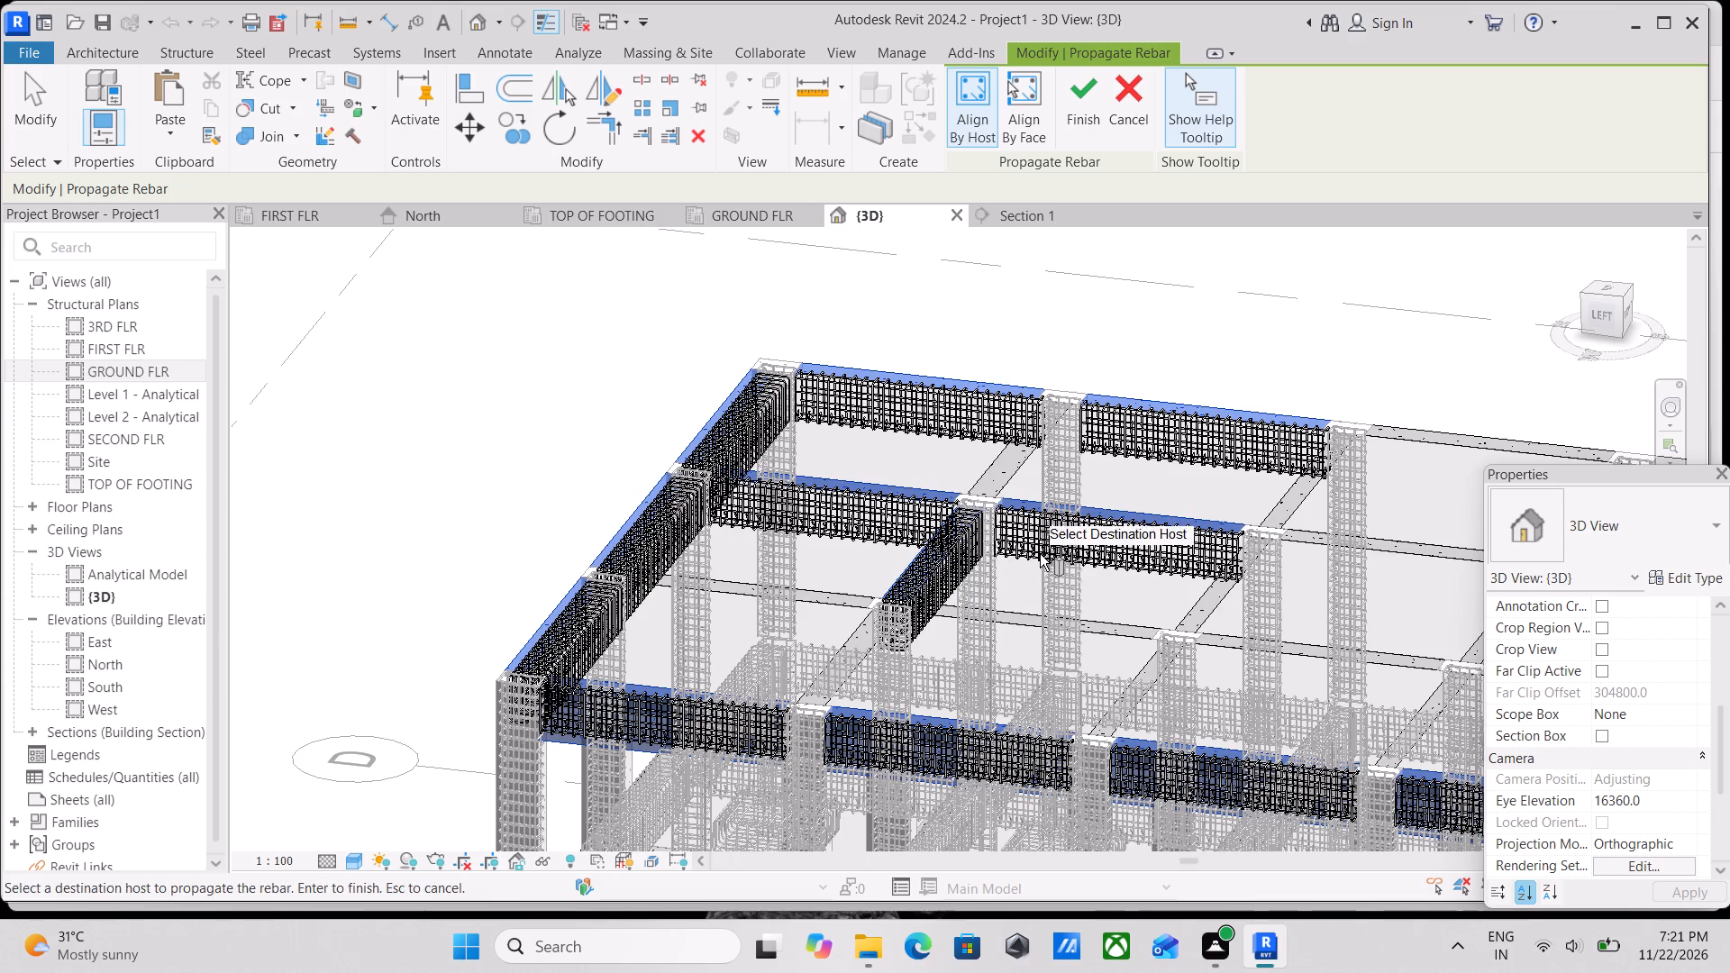
Add the upper-level grid C beam between grids 3 and 4 and the grid D beams from grid 3 to grid 5 as destination hosts.
middle_drag(1039, 553, 808, 537)
click(1198, 522)
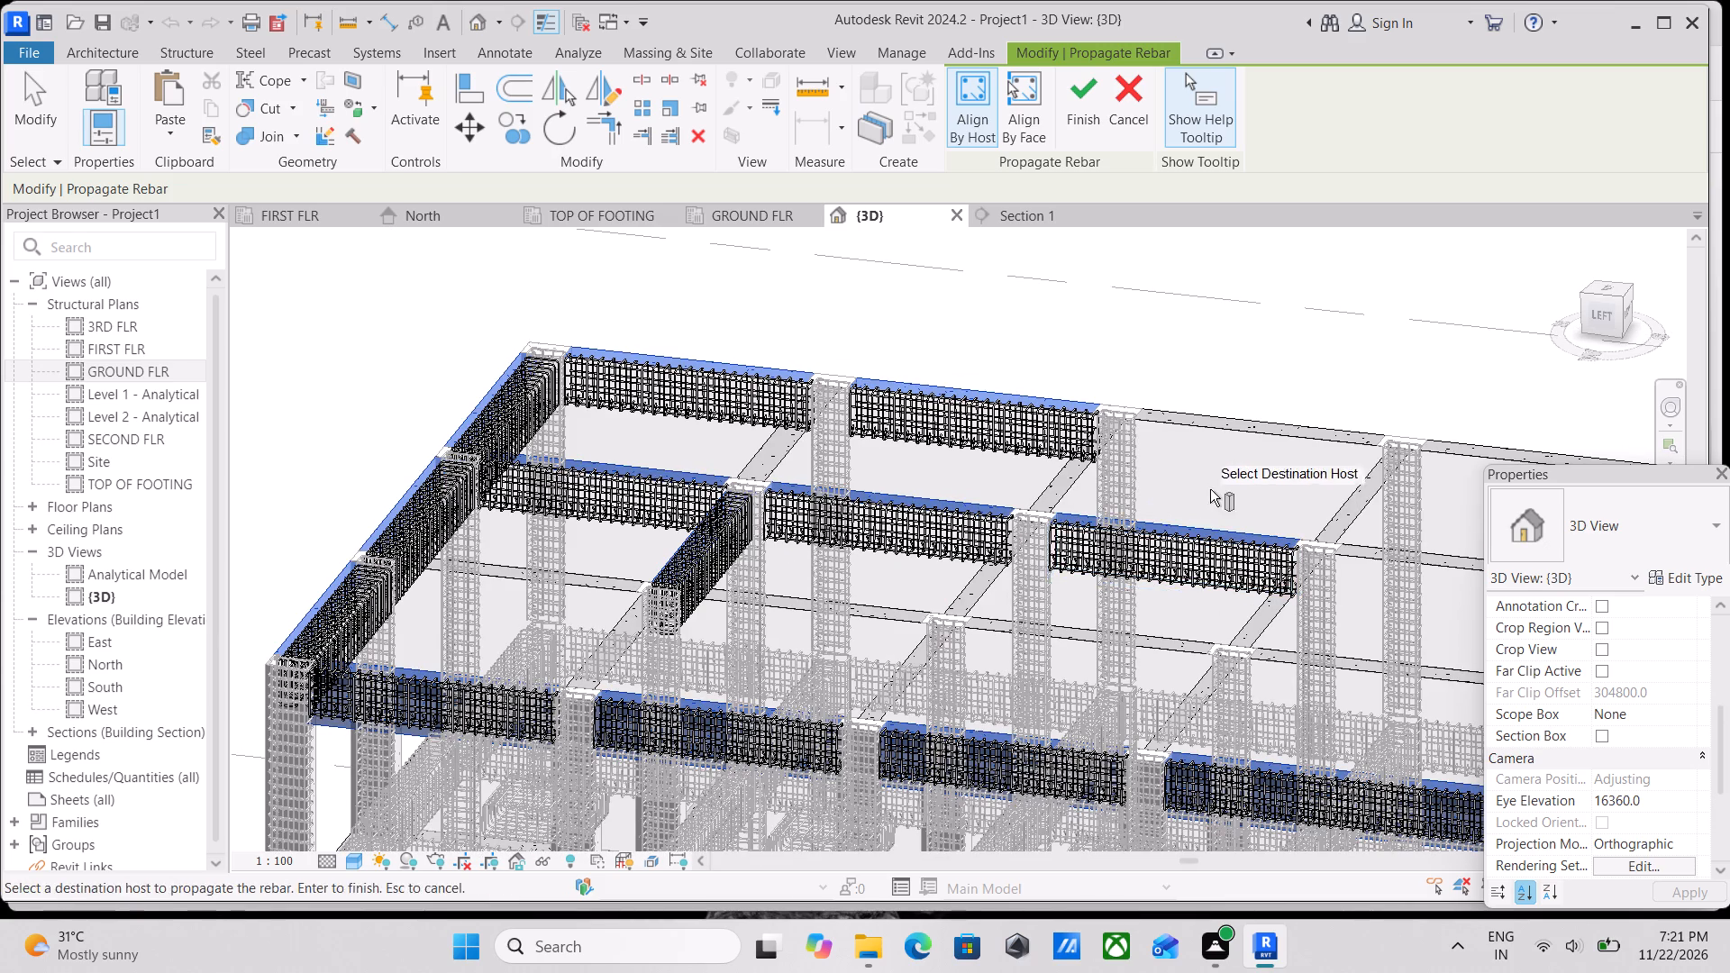
click(1225, 431)
middle_drag(1240, 504, 876, 519)
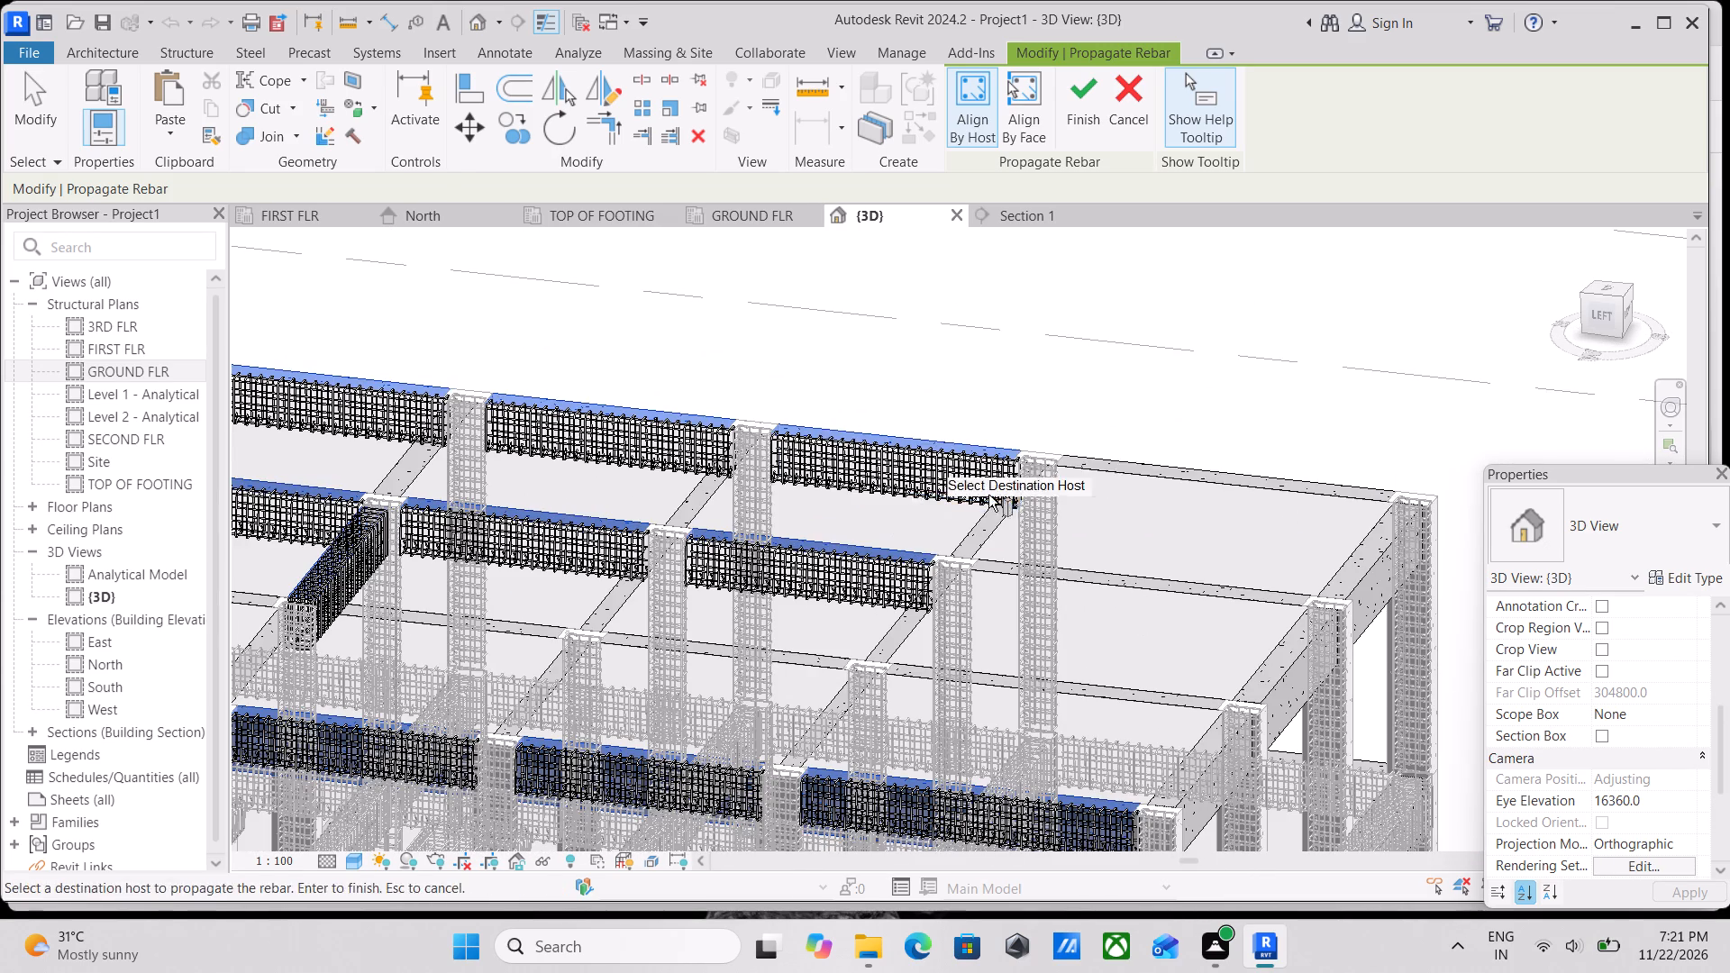
click(1143, 458)
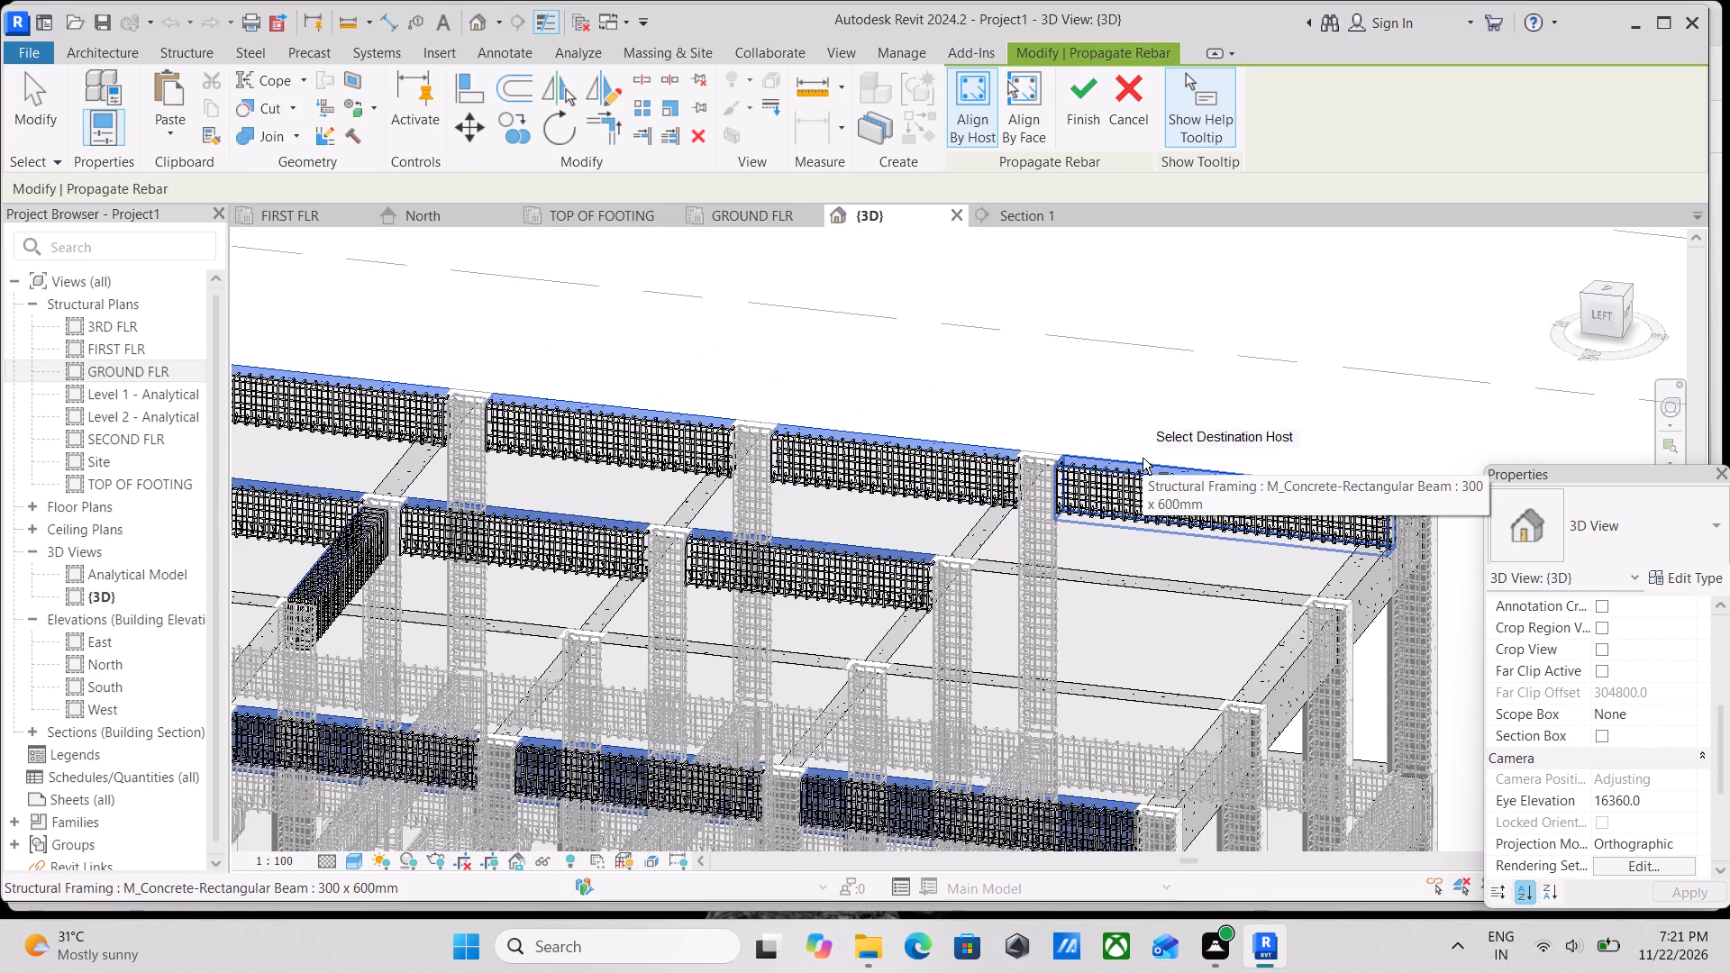
Add the two upper-level grid 5 beams from grid D to B and the grid C beam between grids 4 and 5 as destination hosts.
scroll(1302, 517, up, 3)
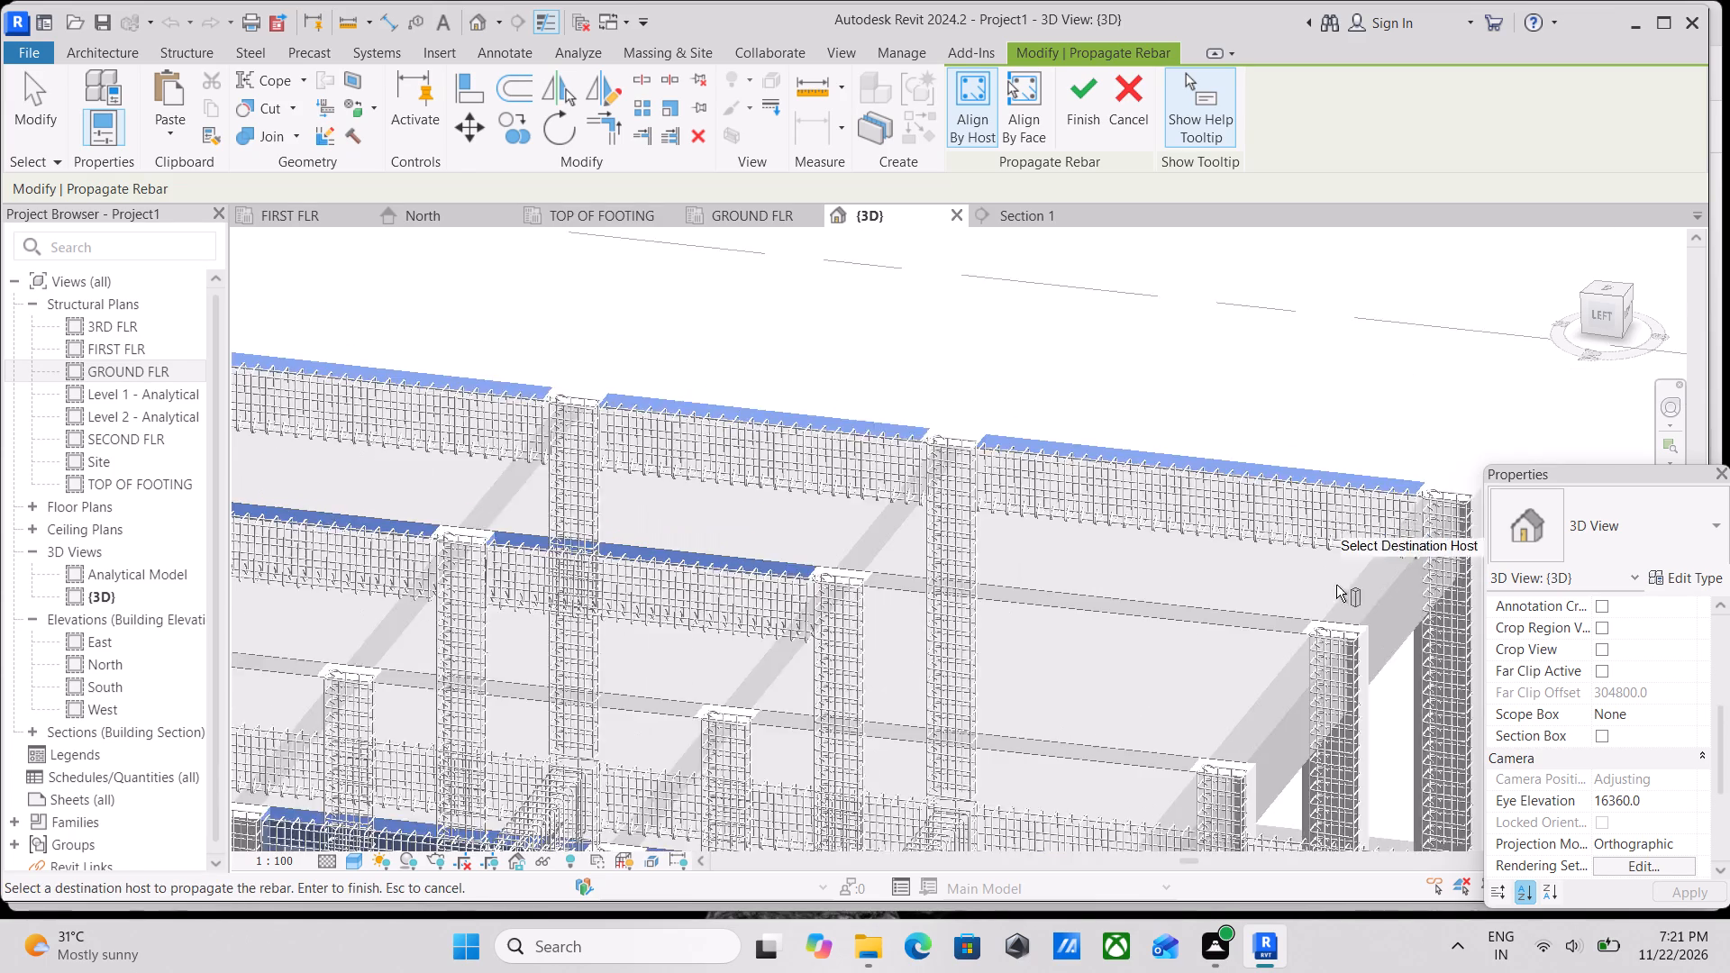
click(1381, 602)
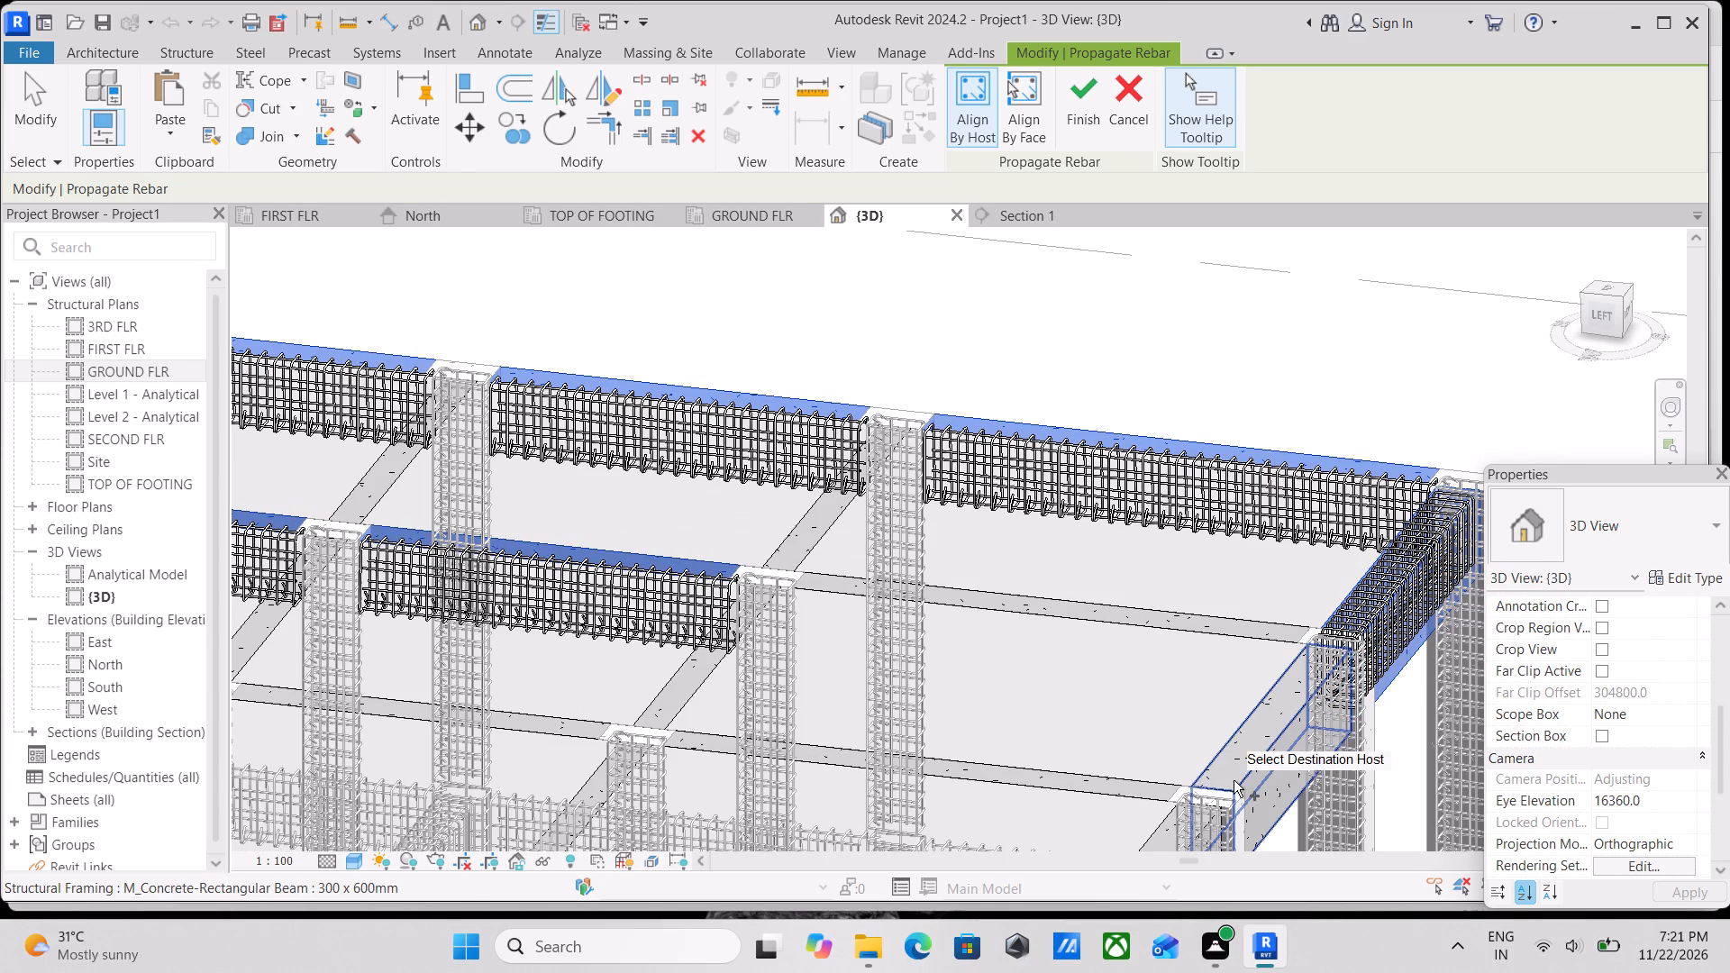
click(1243, 769)
click(1161, 632)
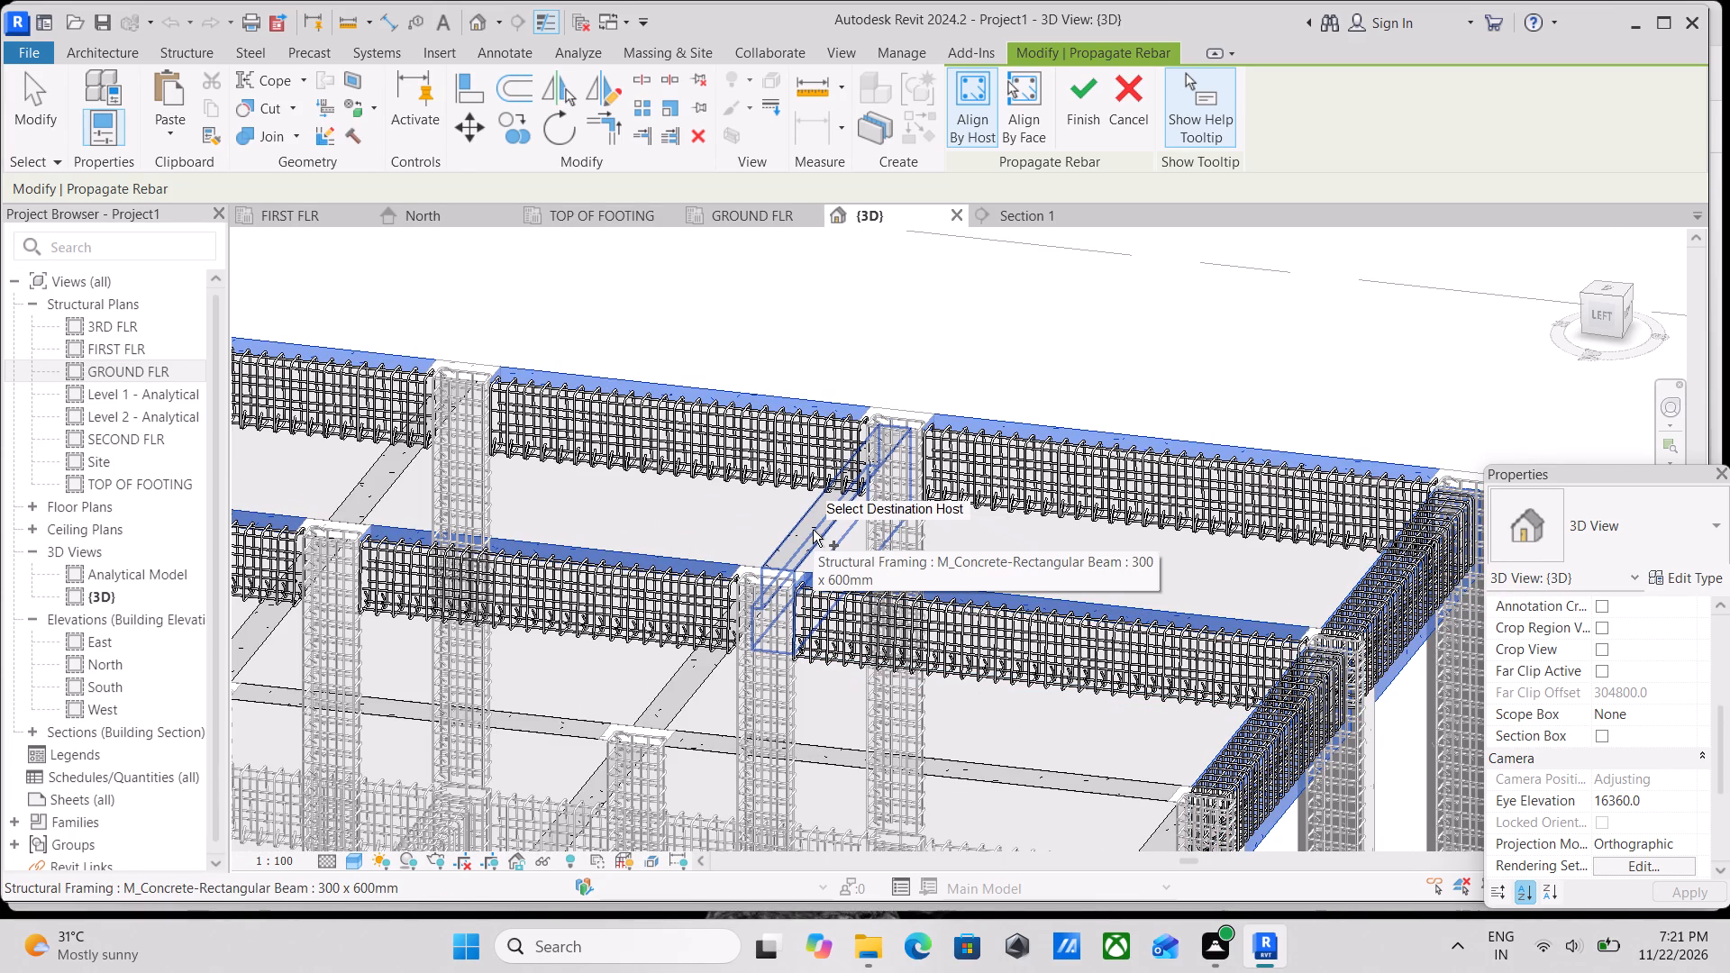
Add the upper-level beams between grids C and D on grids 4, 3 and 2, and between B and C on grids 3 and 4, as destination hosts.
scroll(817, 535, up, 2)
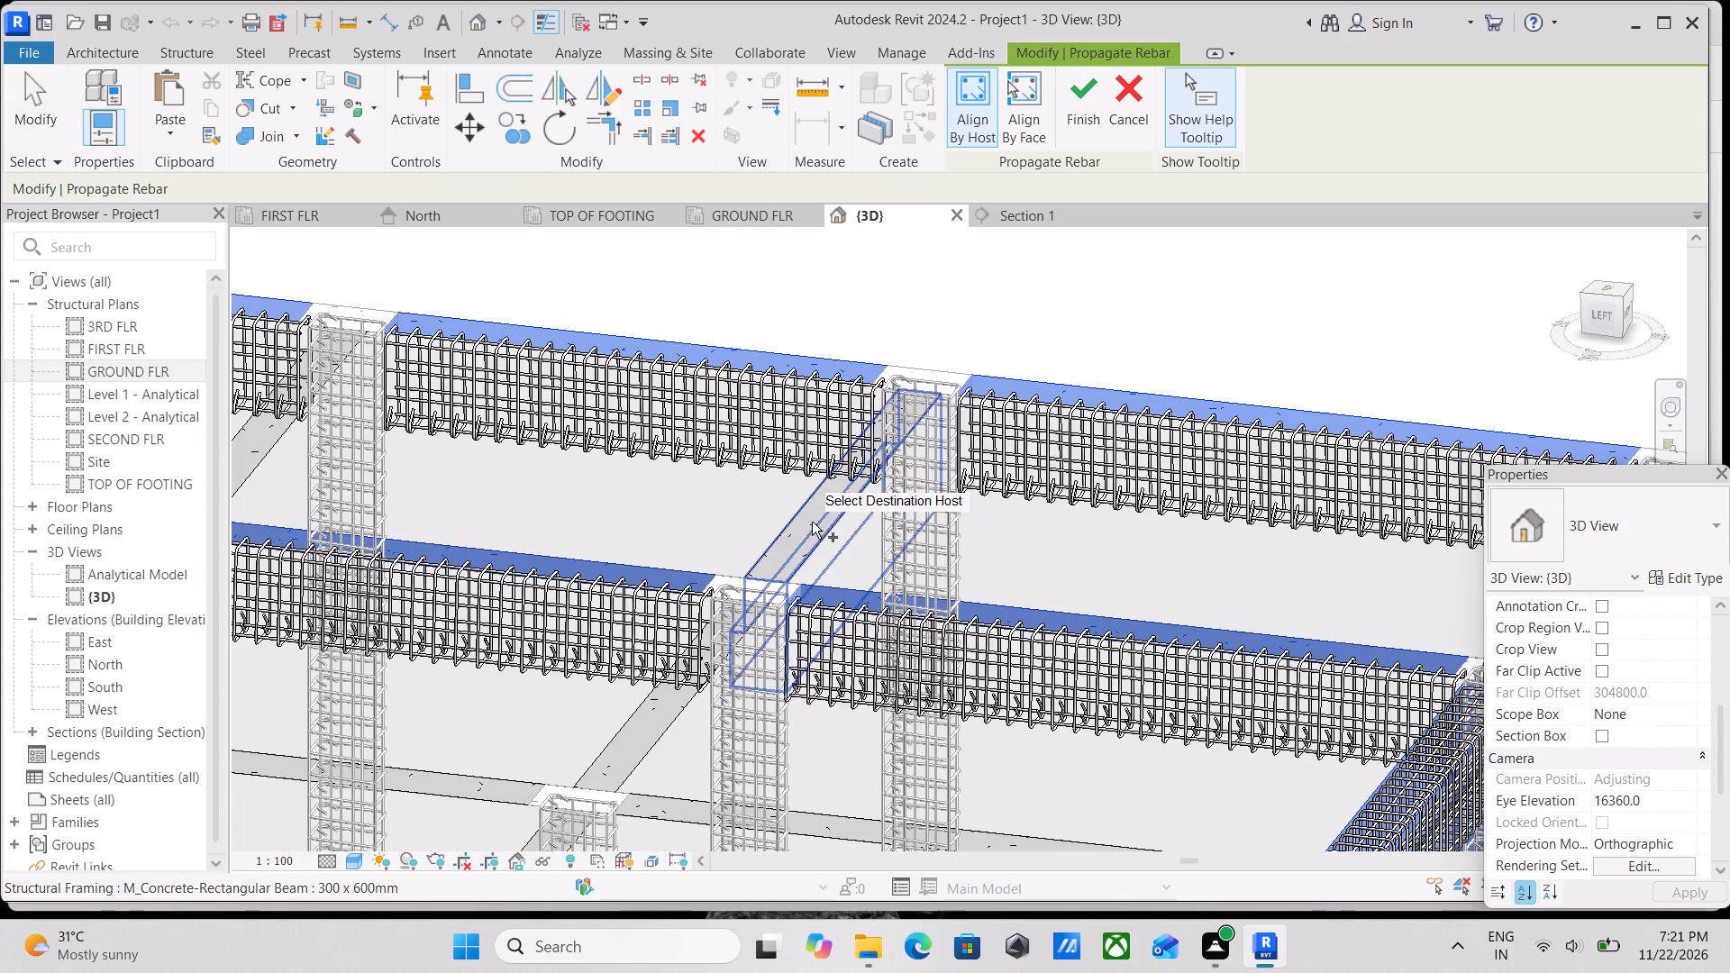
click(811, 521)
scroll(815, 536, down, 4)
middle_drag(815, 536, 1144, 584)
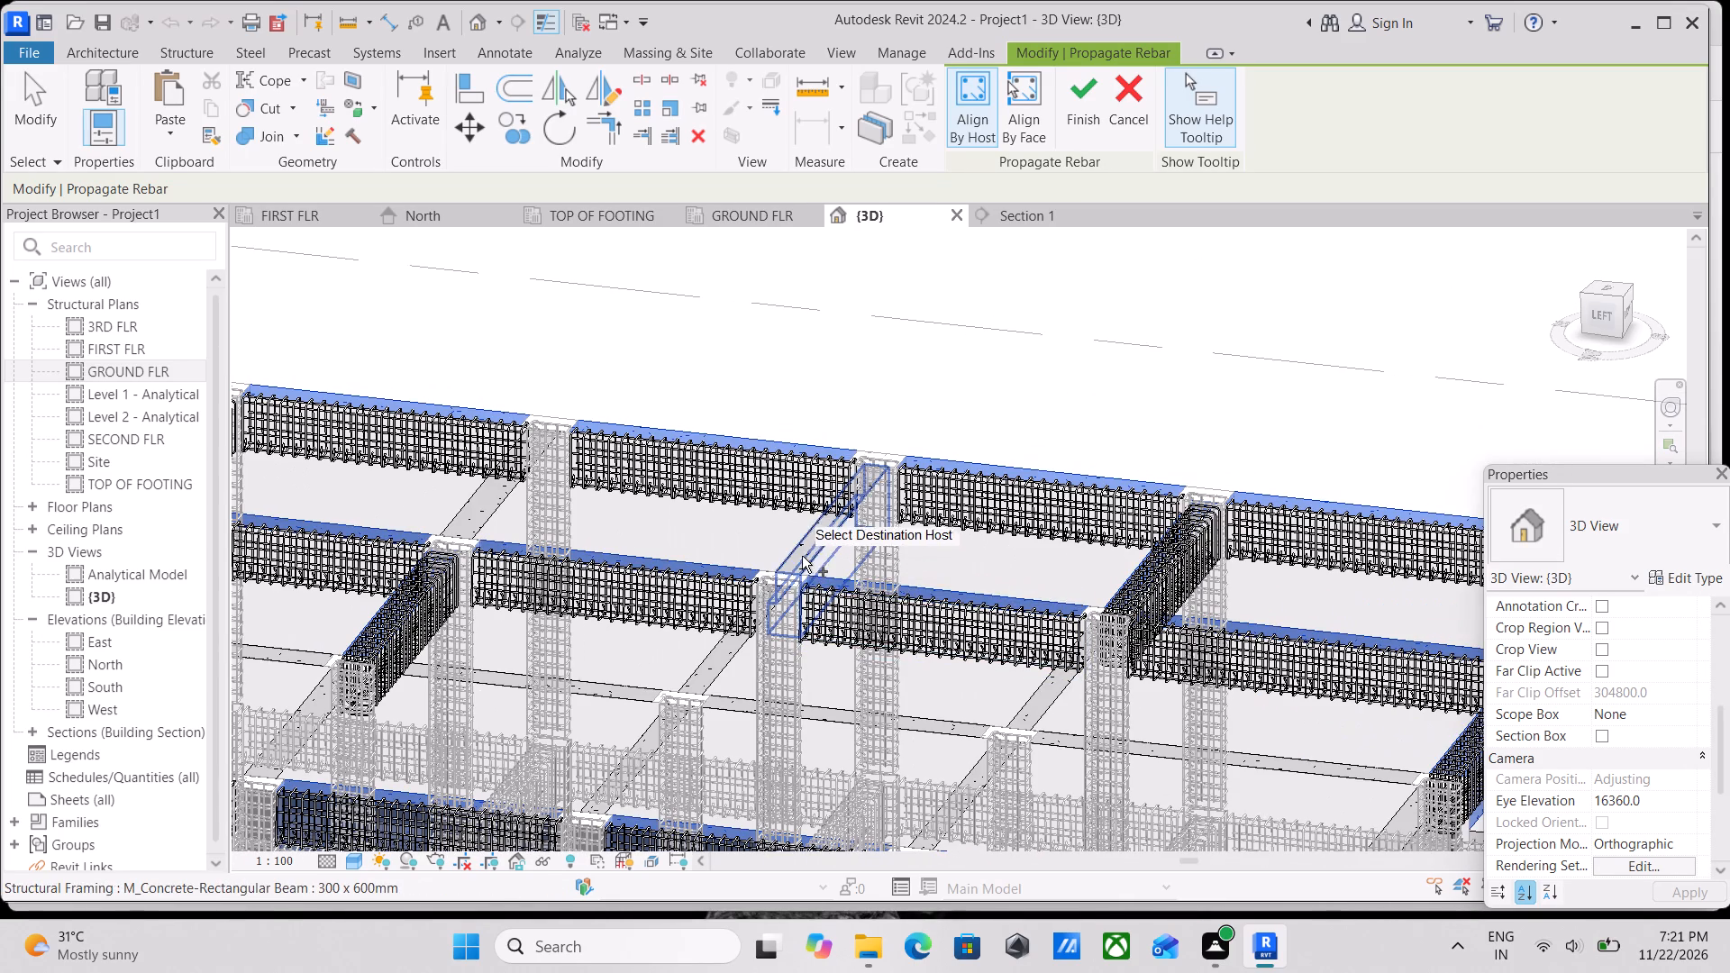
click(802, 551)
middle_drag(810, 551, 1059, 554)
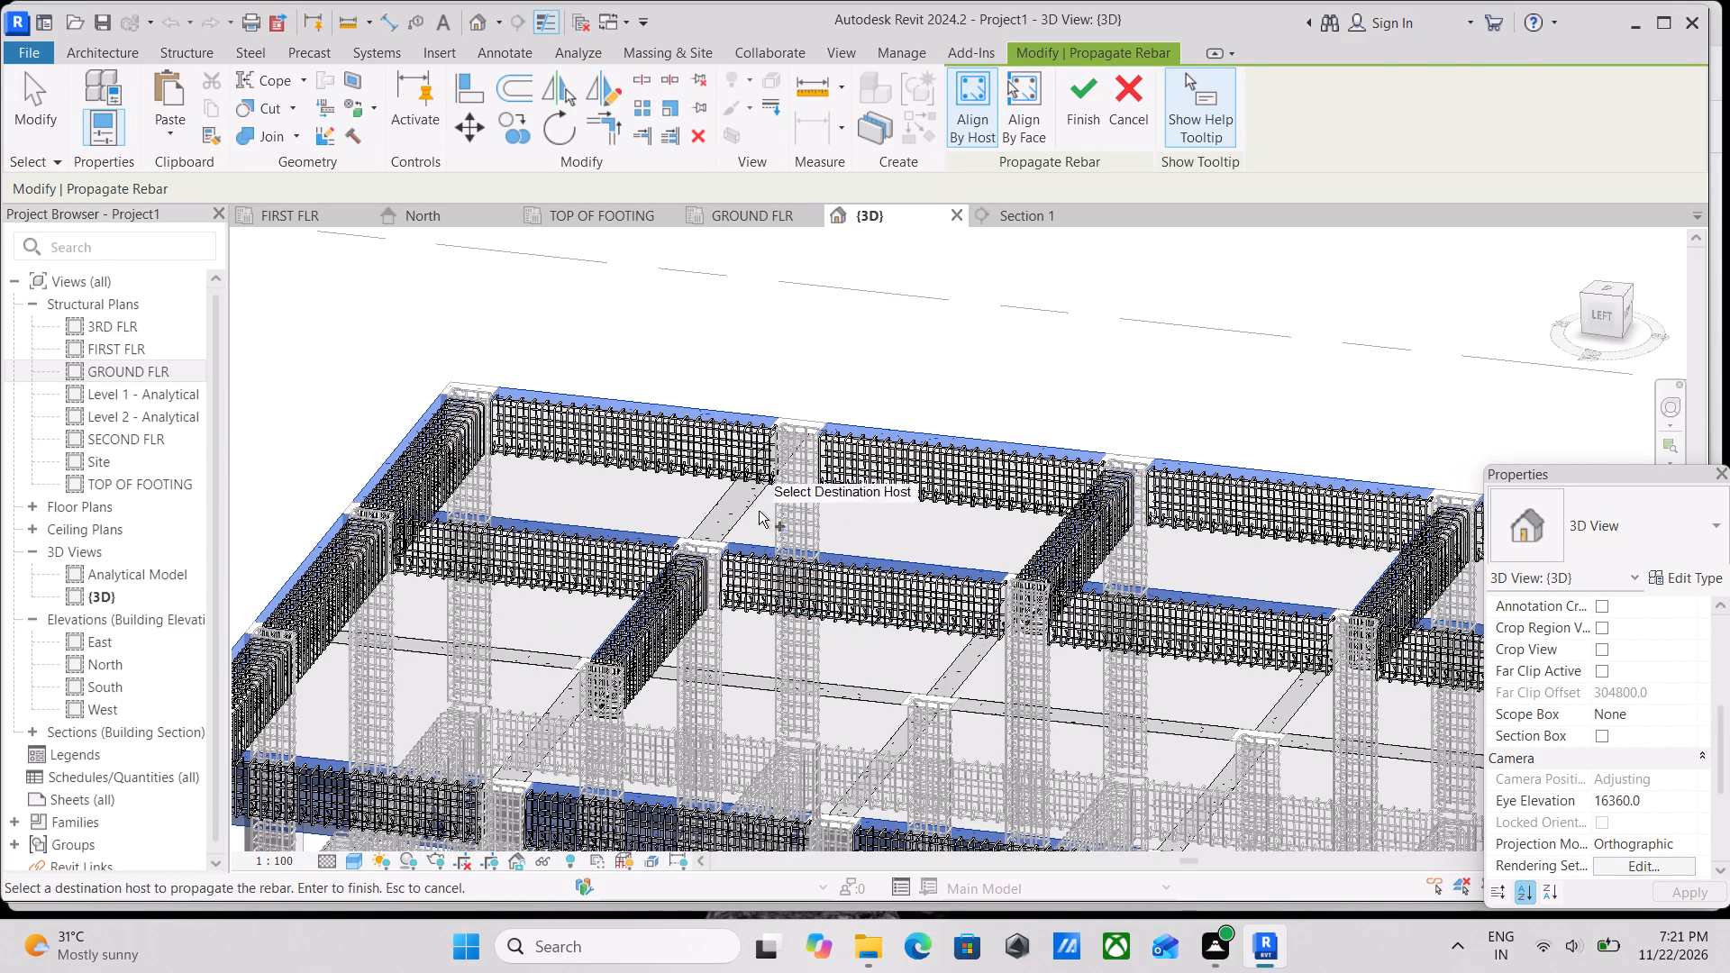
click(730, 494)
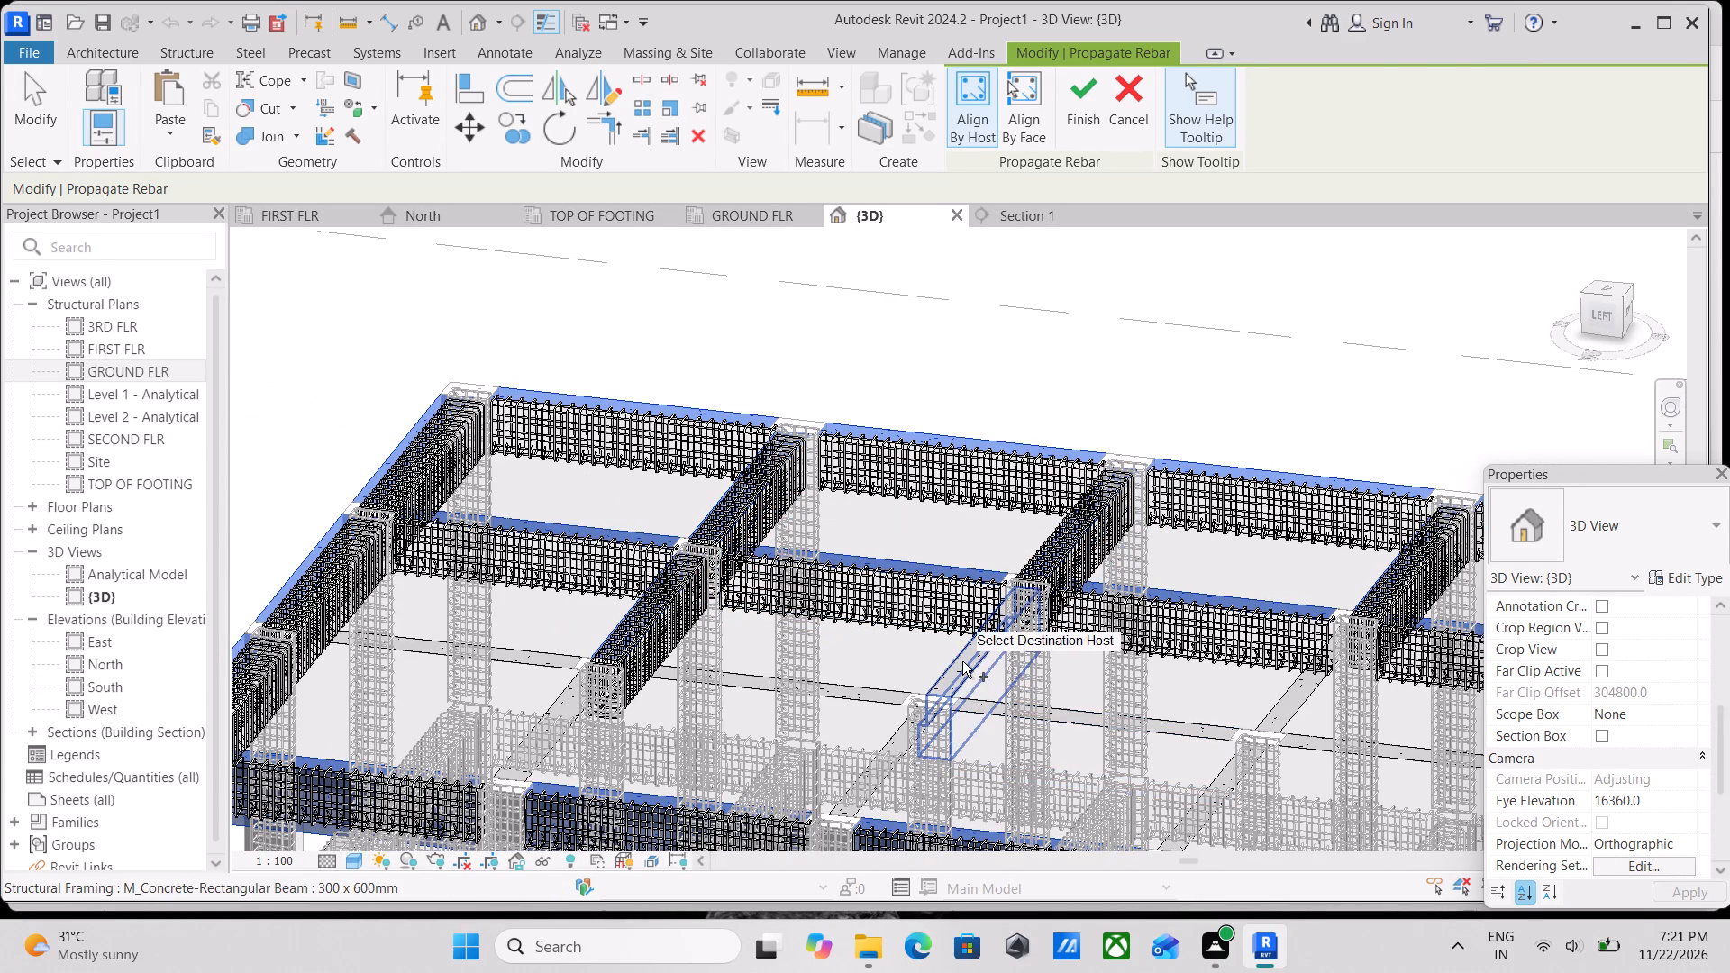
click(962, 661)
middle_drag(962, 660, 656, 635)
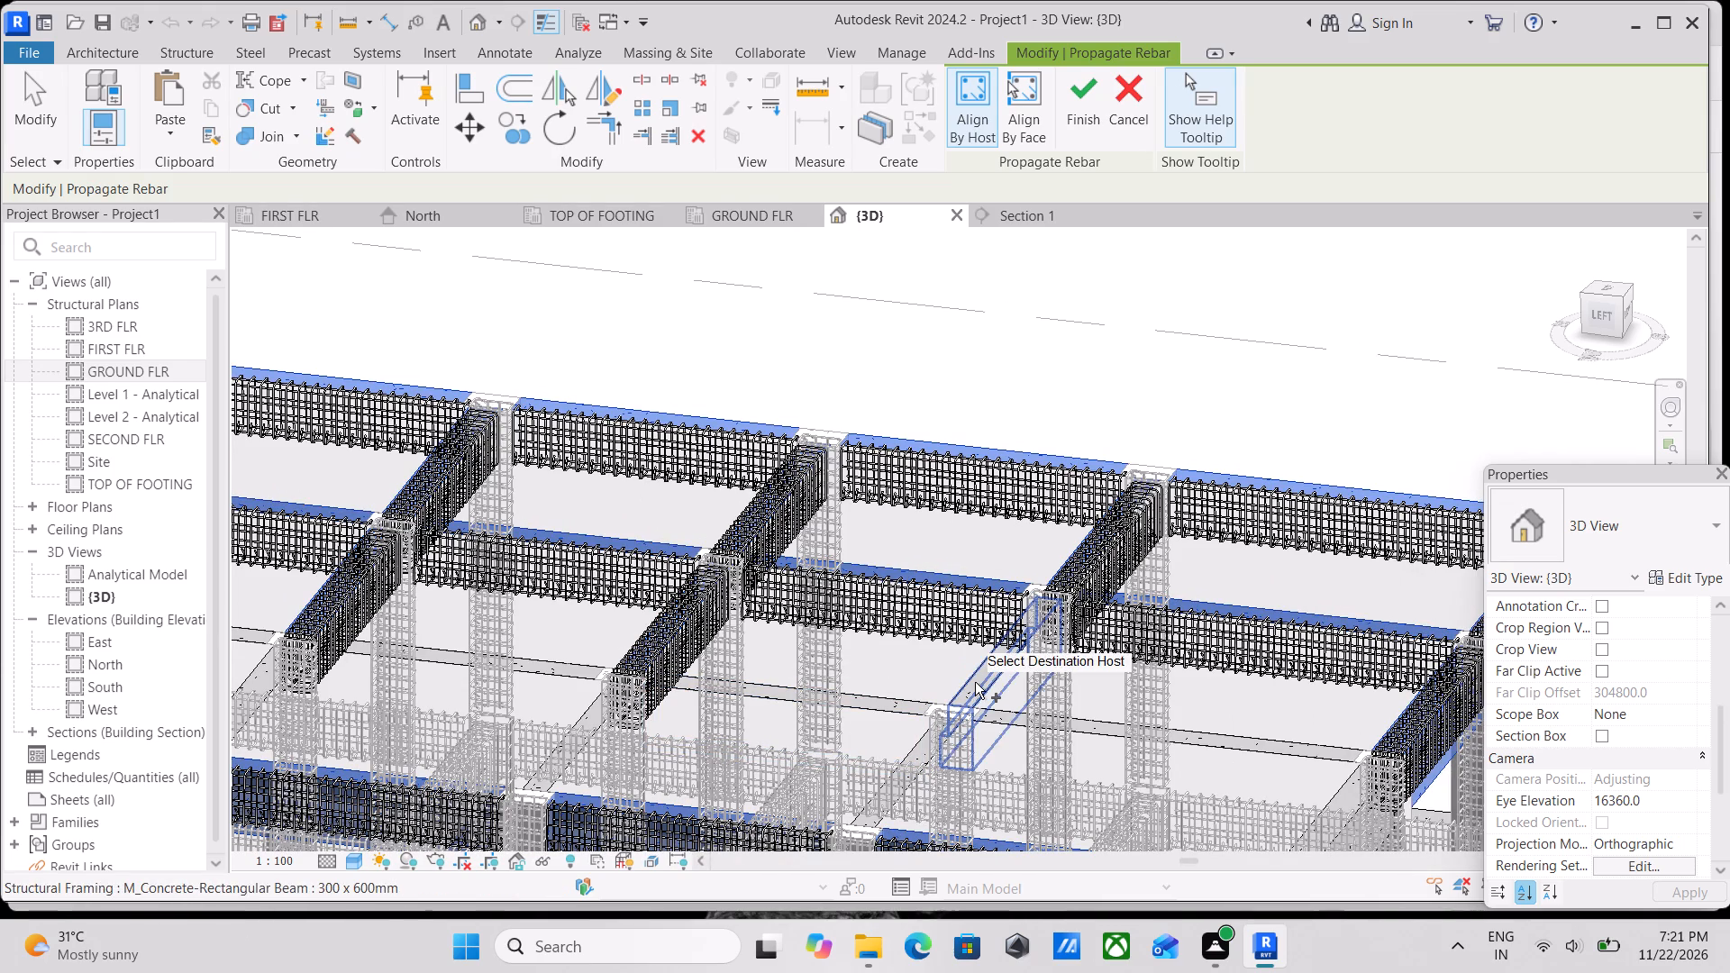
click(975, 682)
Add the four upper-level grid B beams from grid 1 to 5, plus the grid 2, 3 and 4 beams between A and B, as destination hosts.
middle_drag(937, 579, 1390, 470)
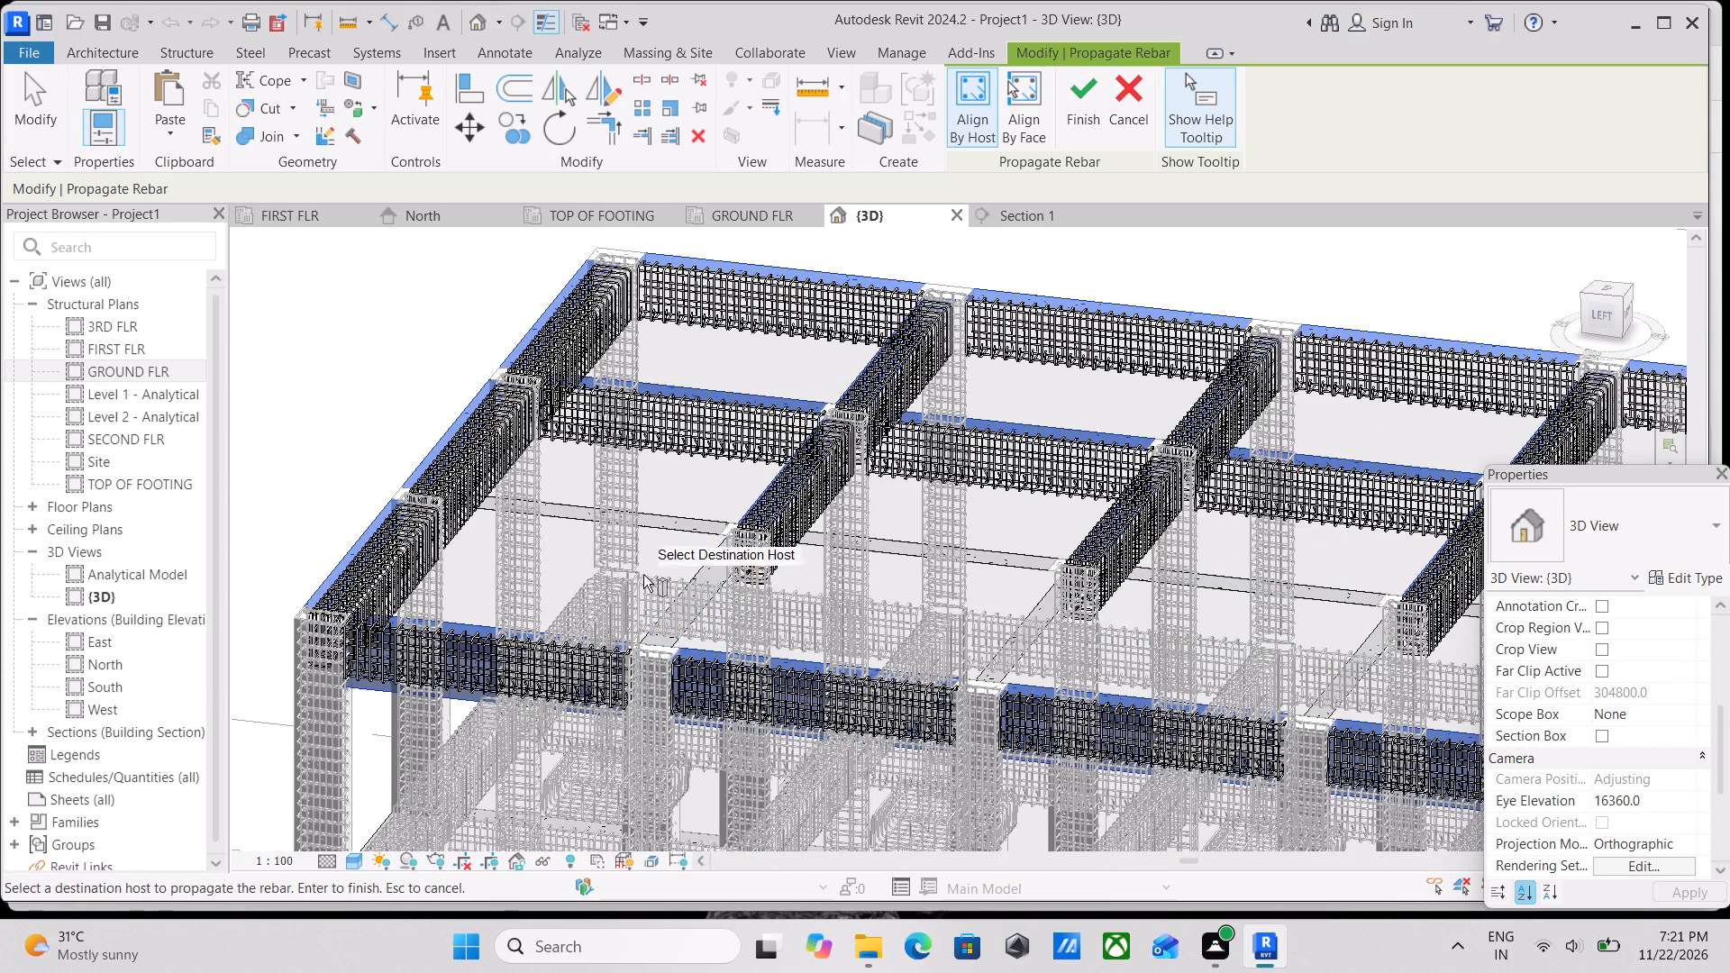
click(628, 533)
click(891, 554)
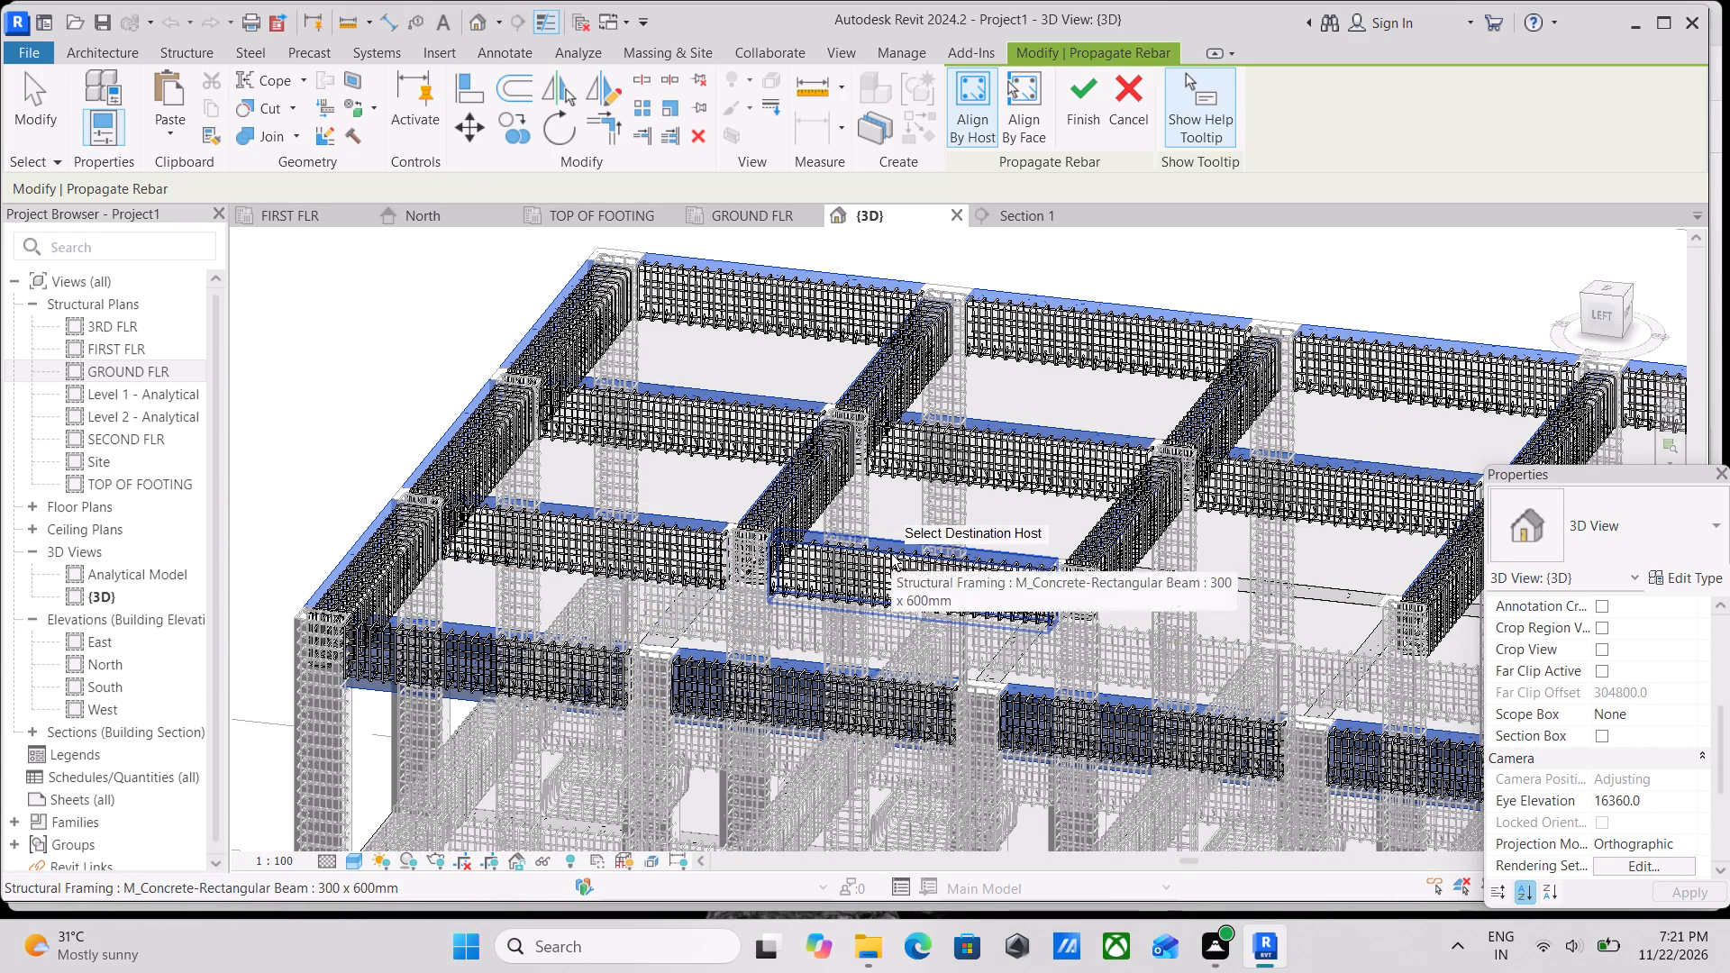
click(701, 585)
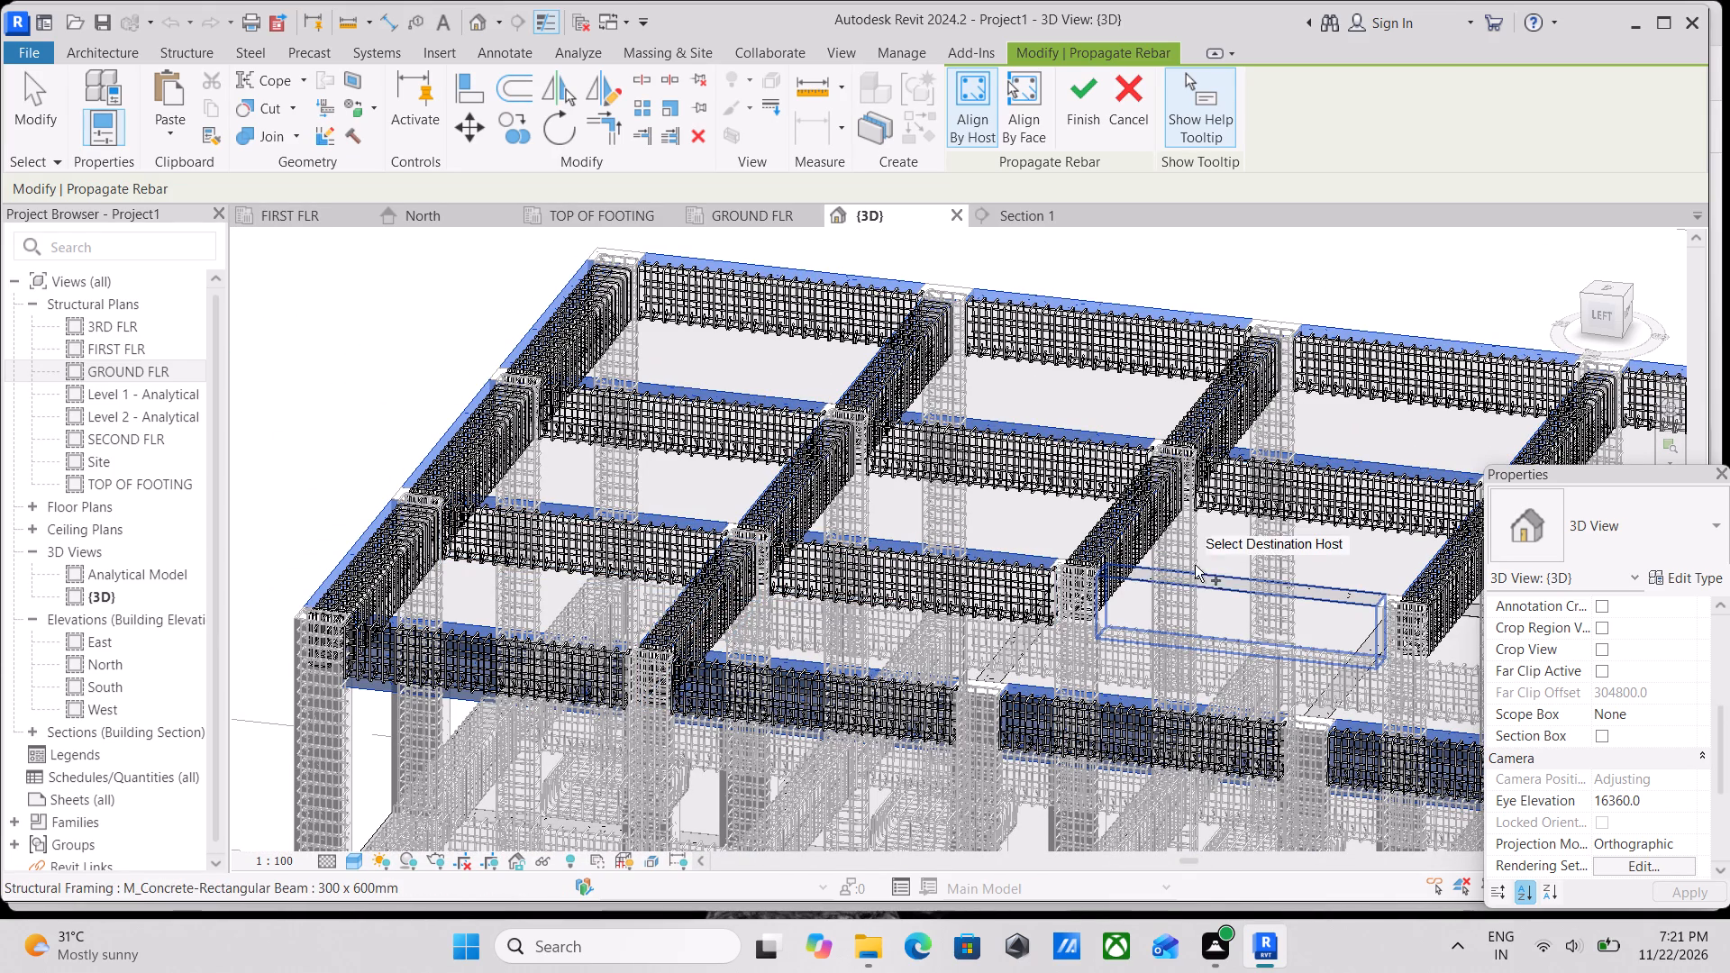
click(1216, 567)
click(1379, 664)
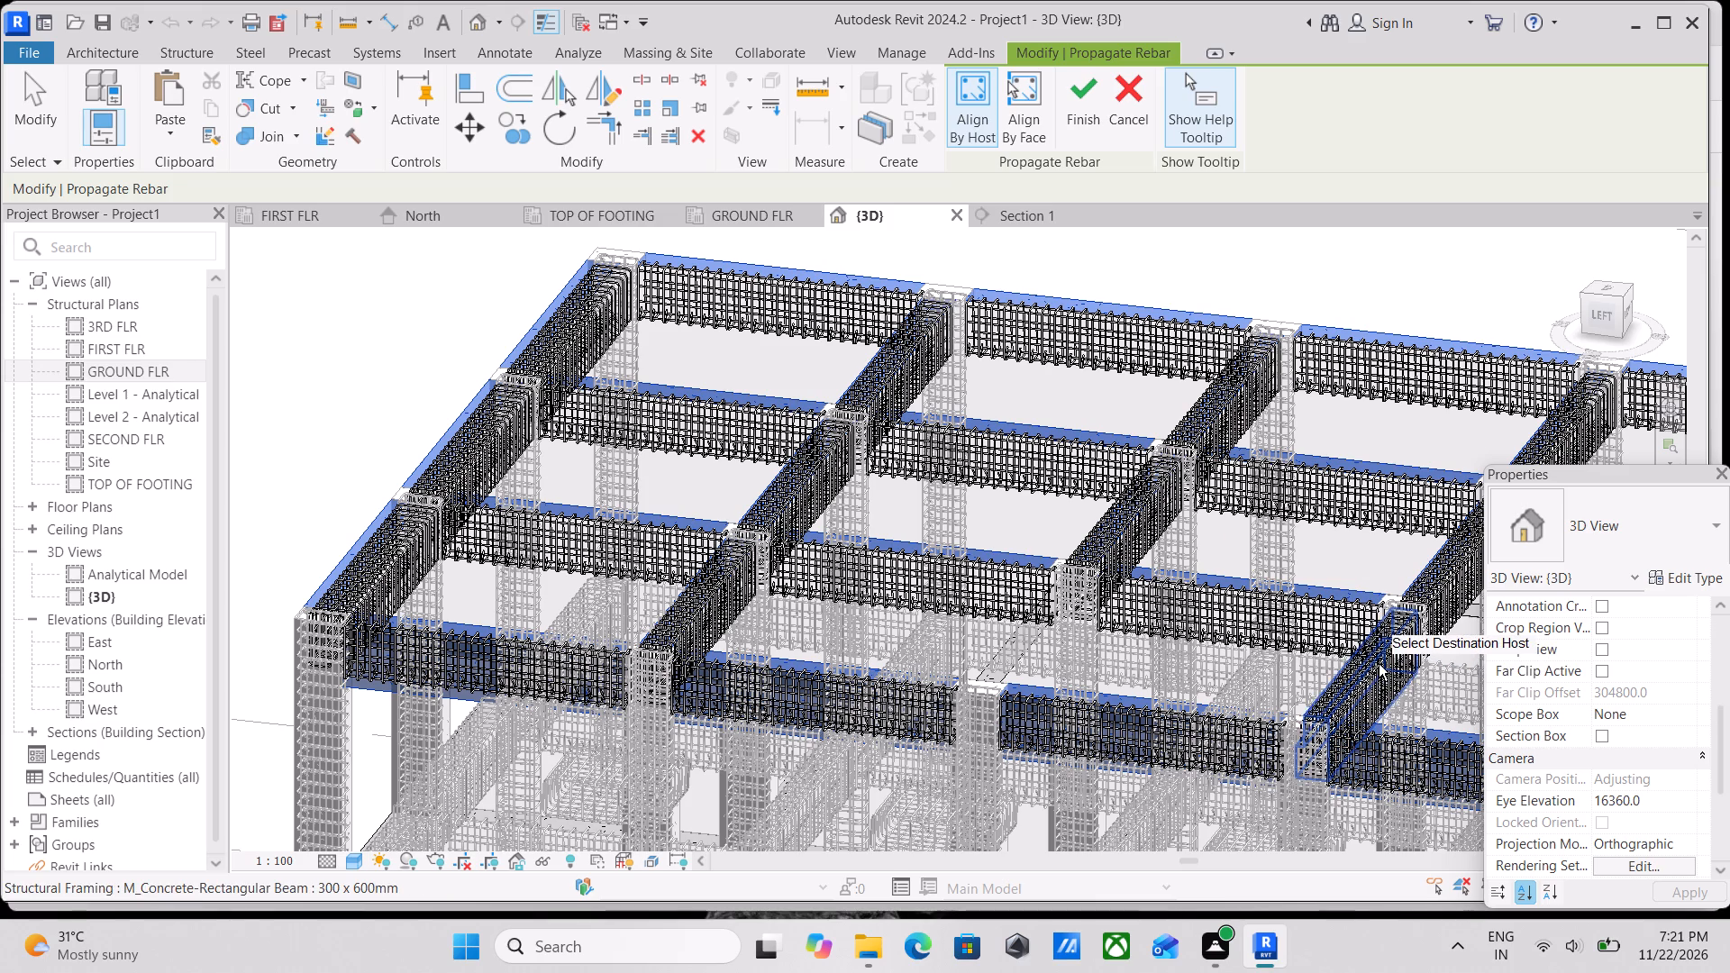
middle_drag(1379, 664, 1019, 652)
click(1293, 623)
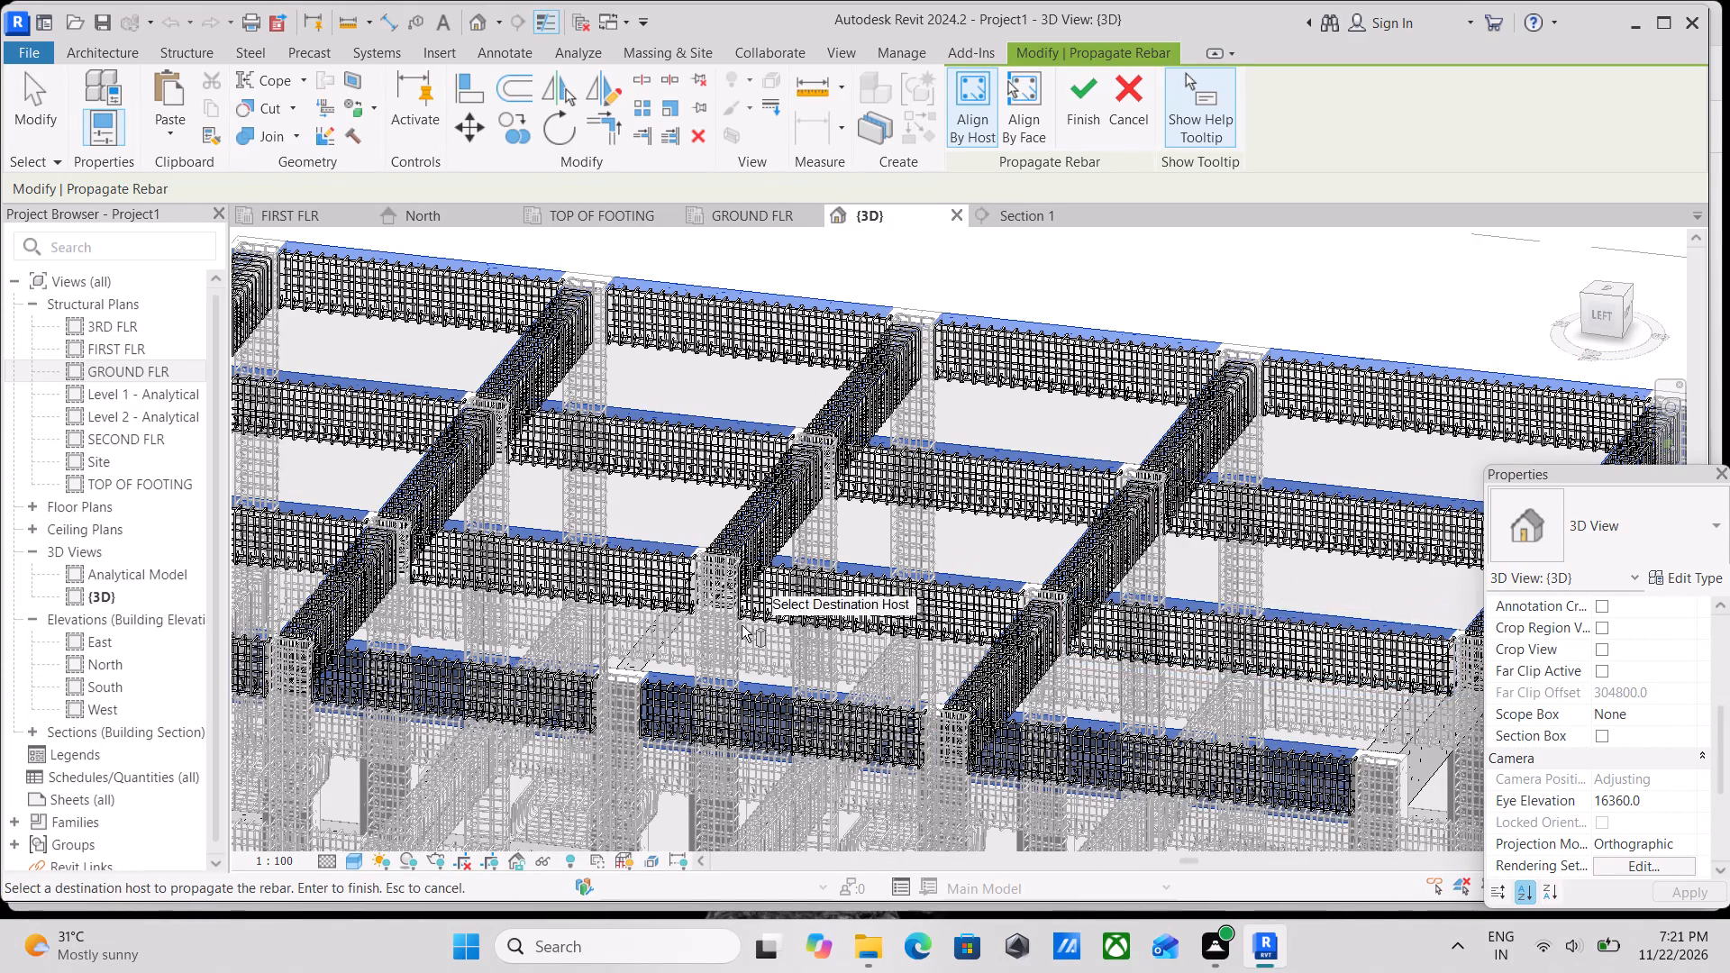
click(665, 625)
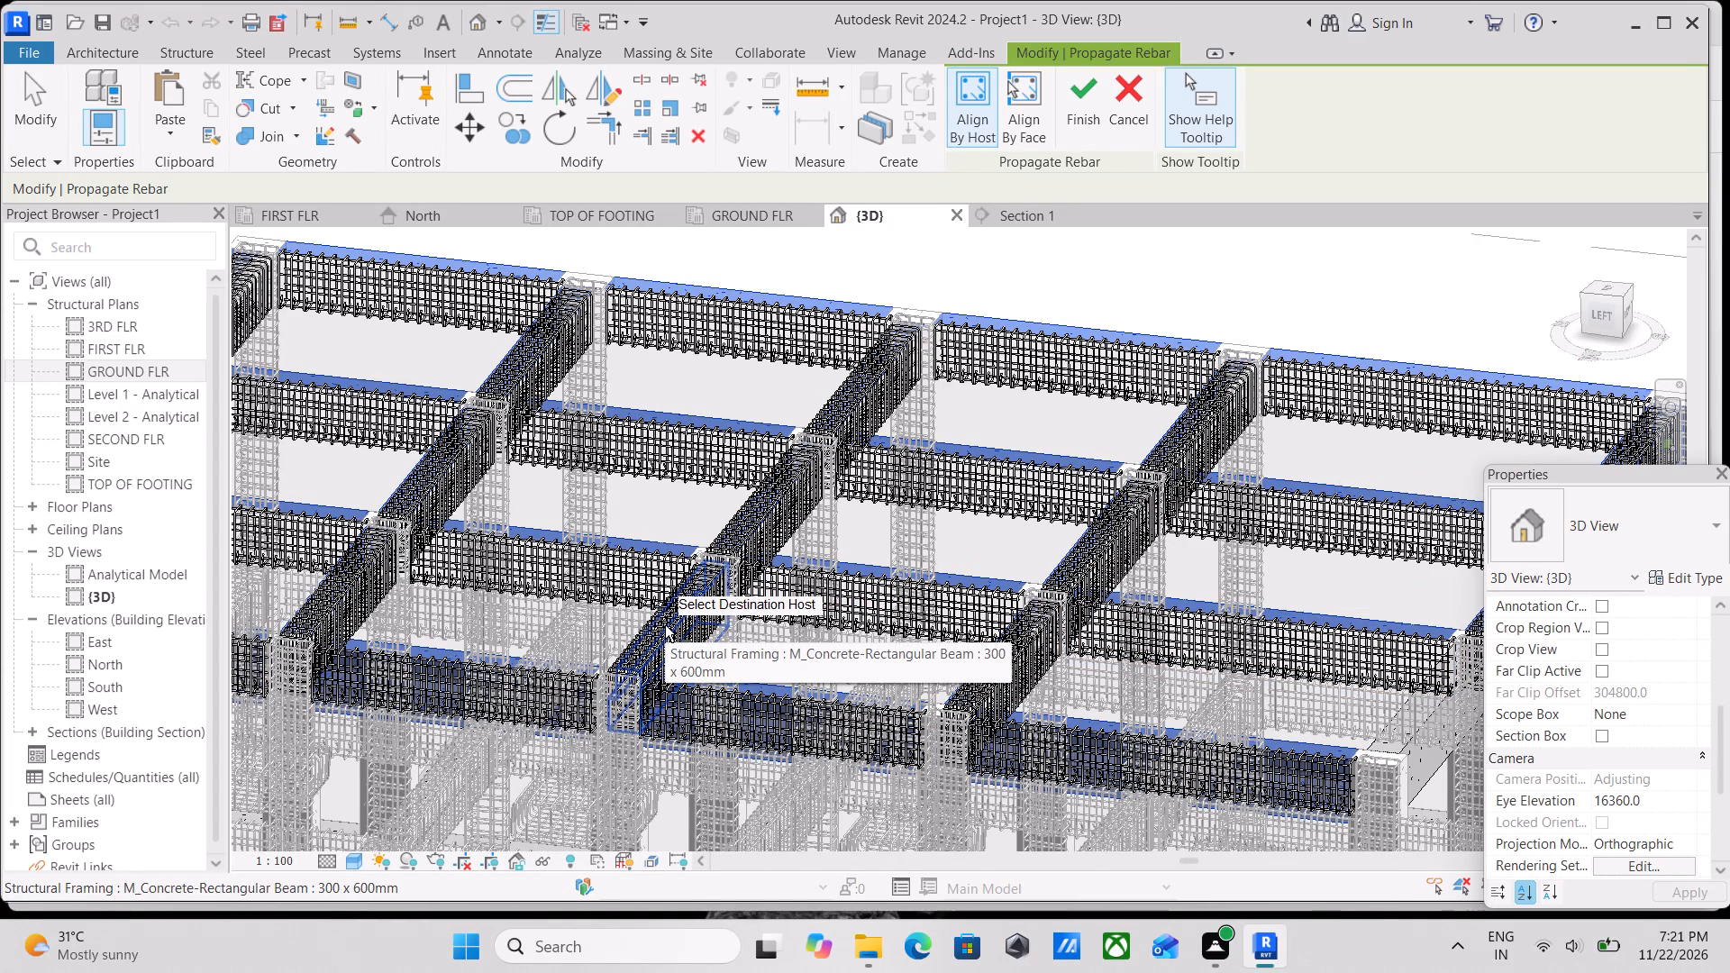
Finish propagating the beam rebar to the selected upper-level beams.
scroll(665, 625, down, 1)
middle_drag(668, 627, 1005, 660)
scroll(717, 654, up, 3)
scroll(716, 654, down, 3)
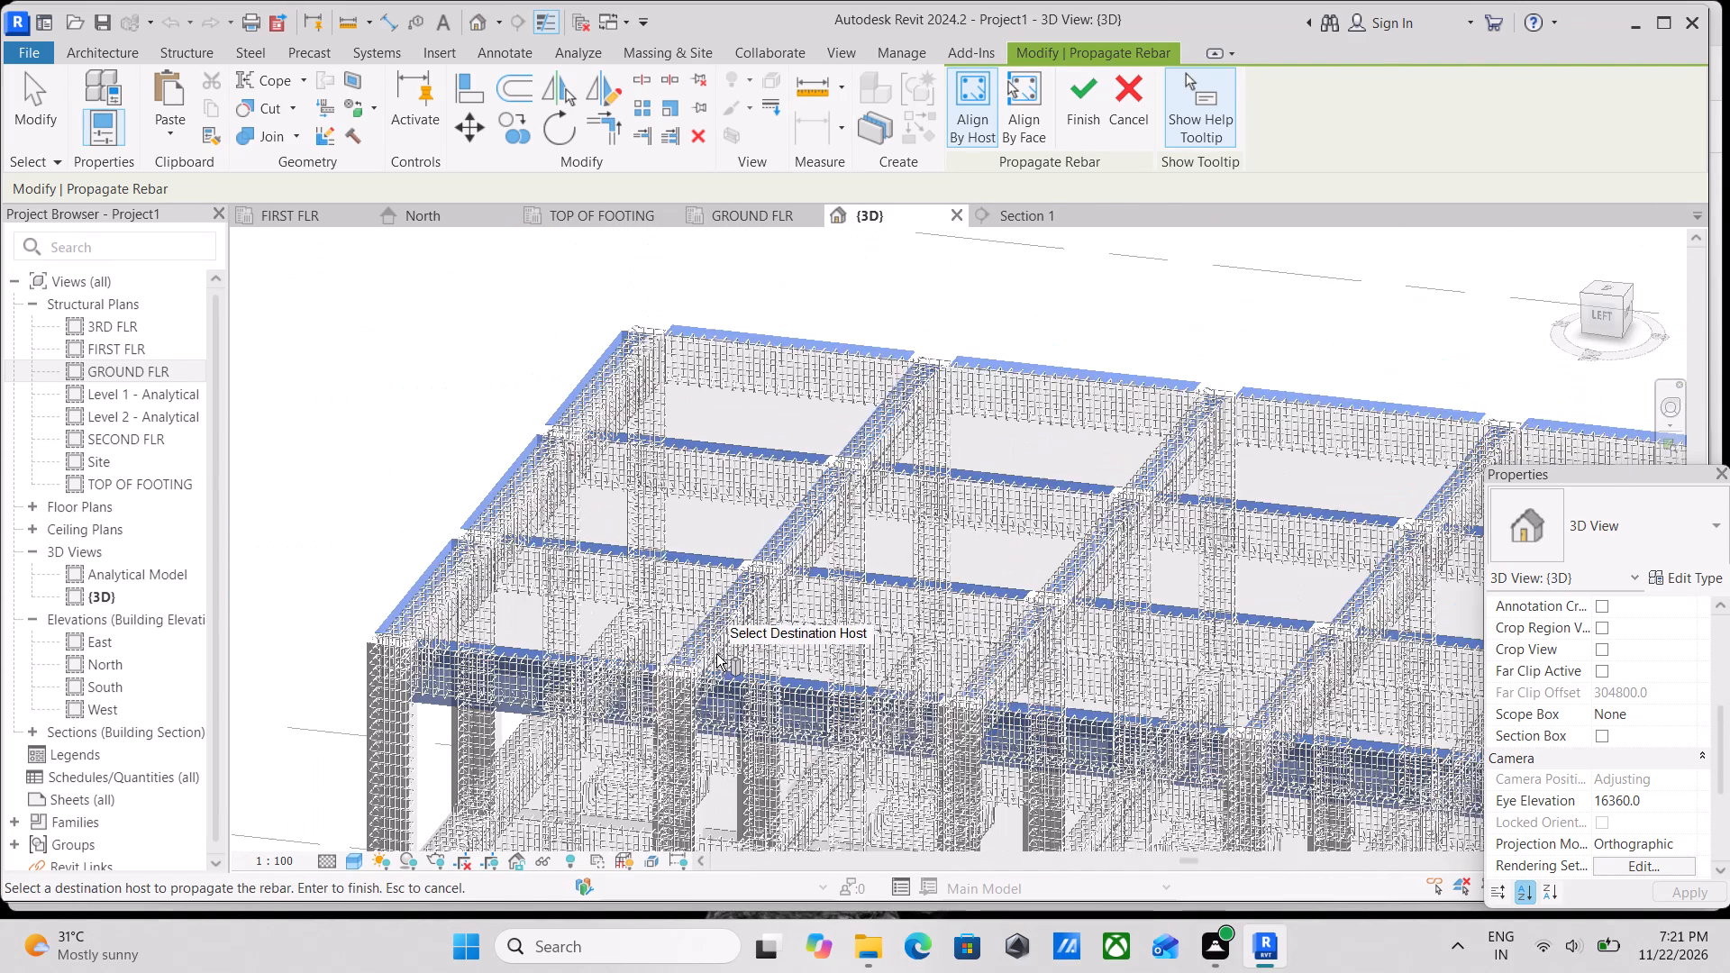
scroll(820, 666, down, 3)
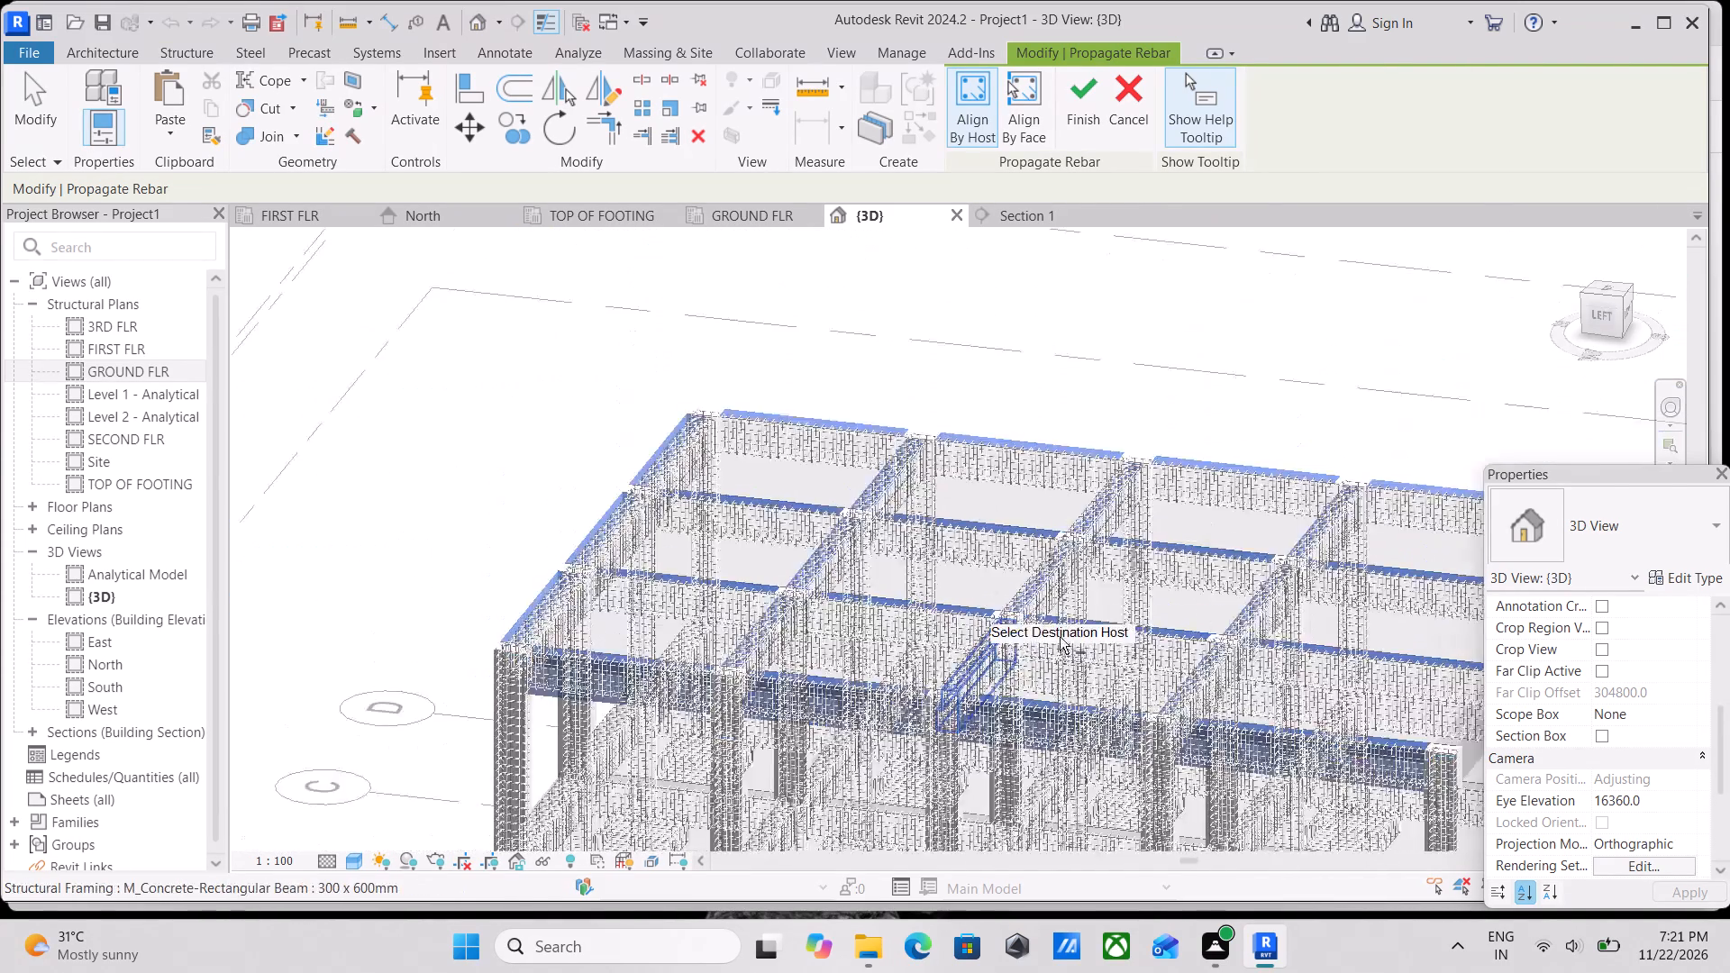
middle_drag(1238, 636, 926, 646)
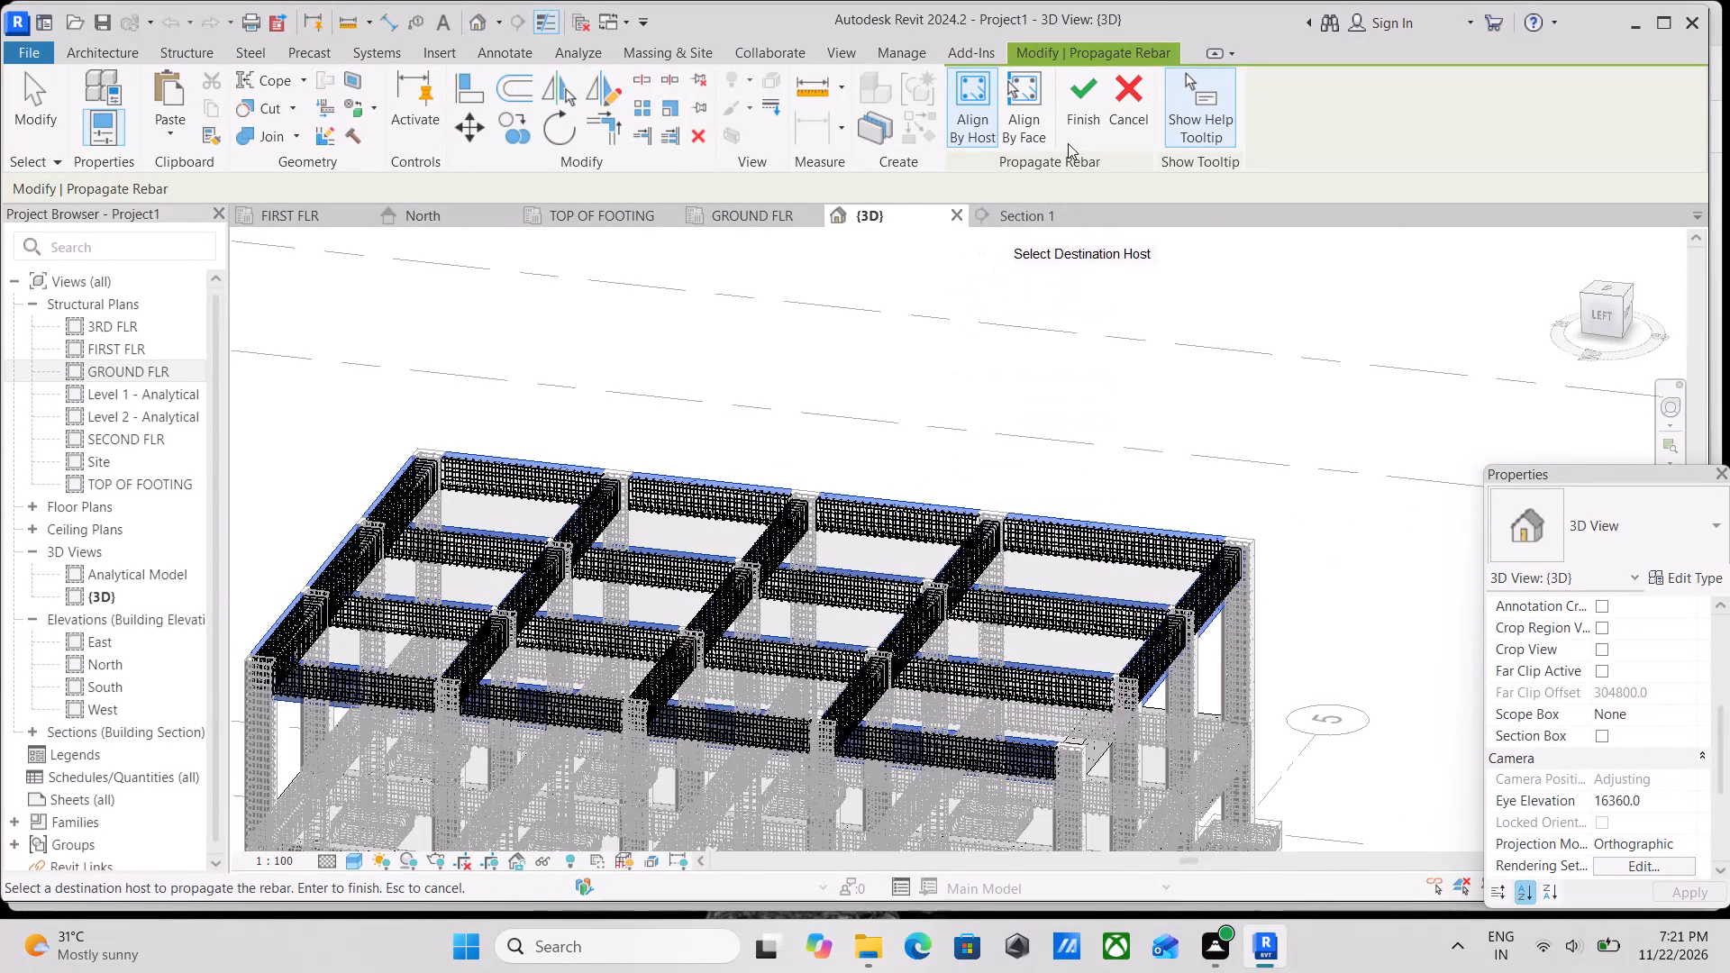
click(1079, 106)
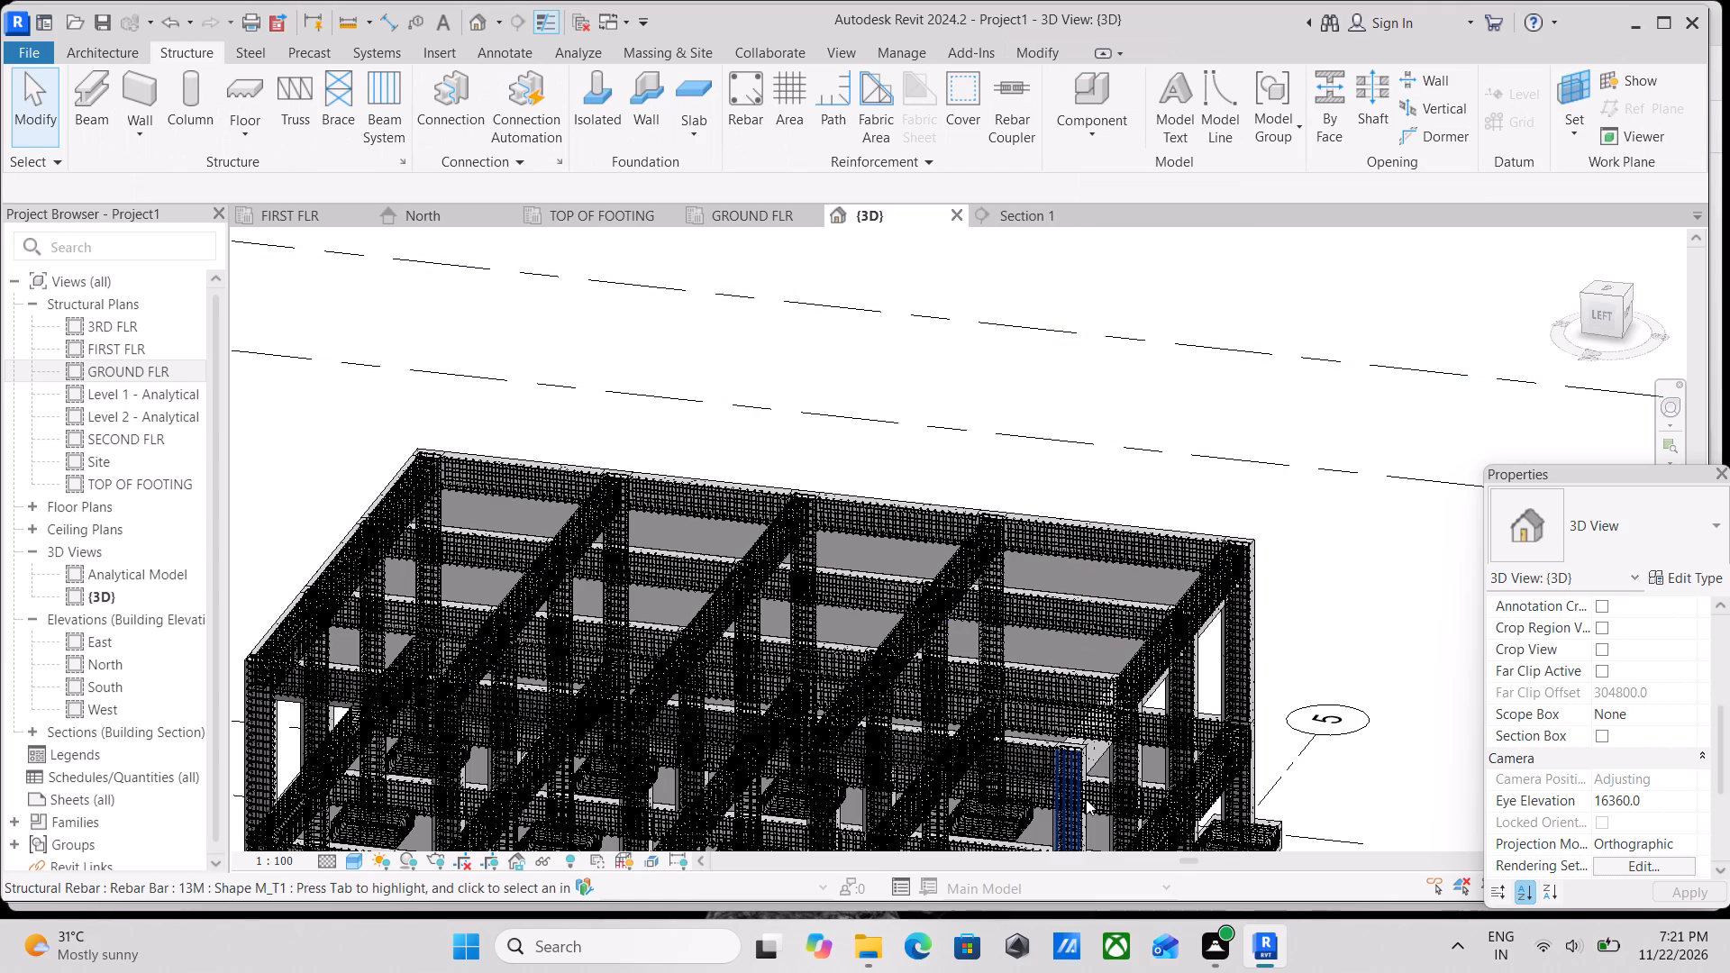
Select all instances of the upper-level beam's 13M rebar and temporarily hide them in the 3D view.
scroll(947, 625, up, 1)
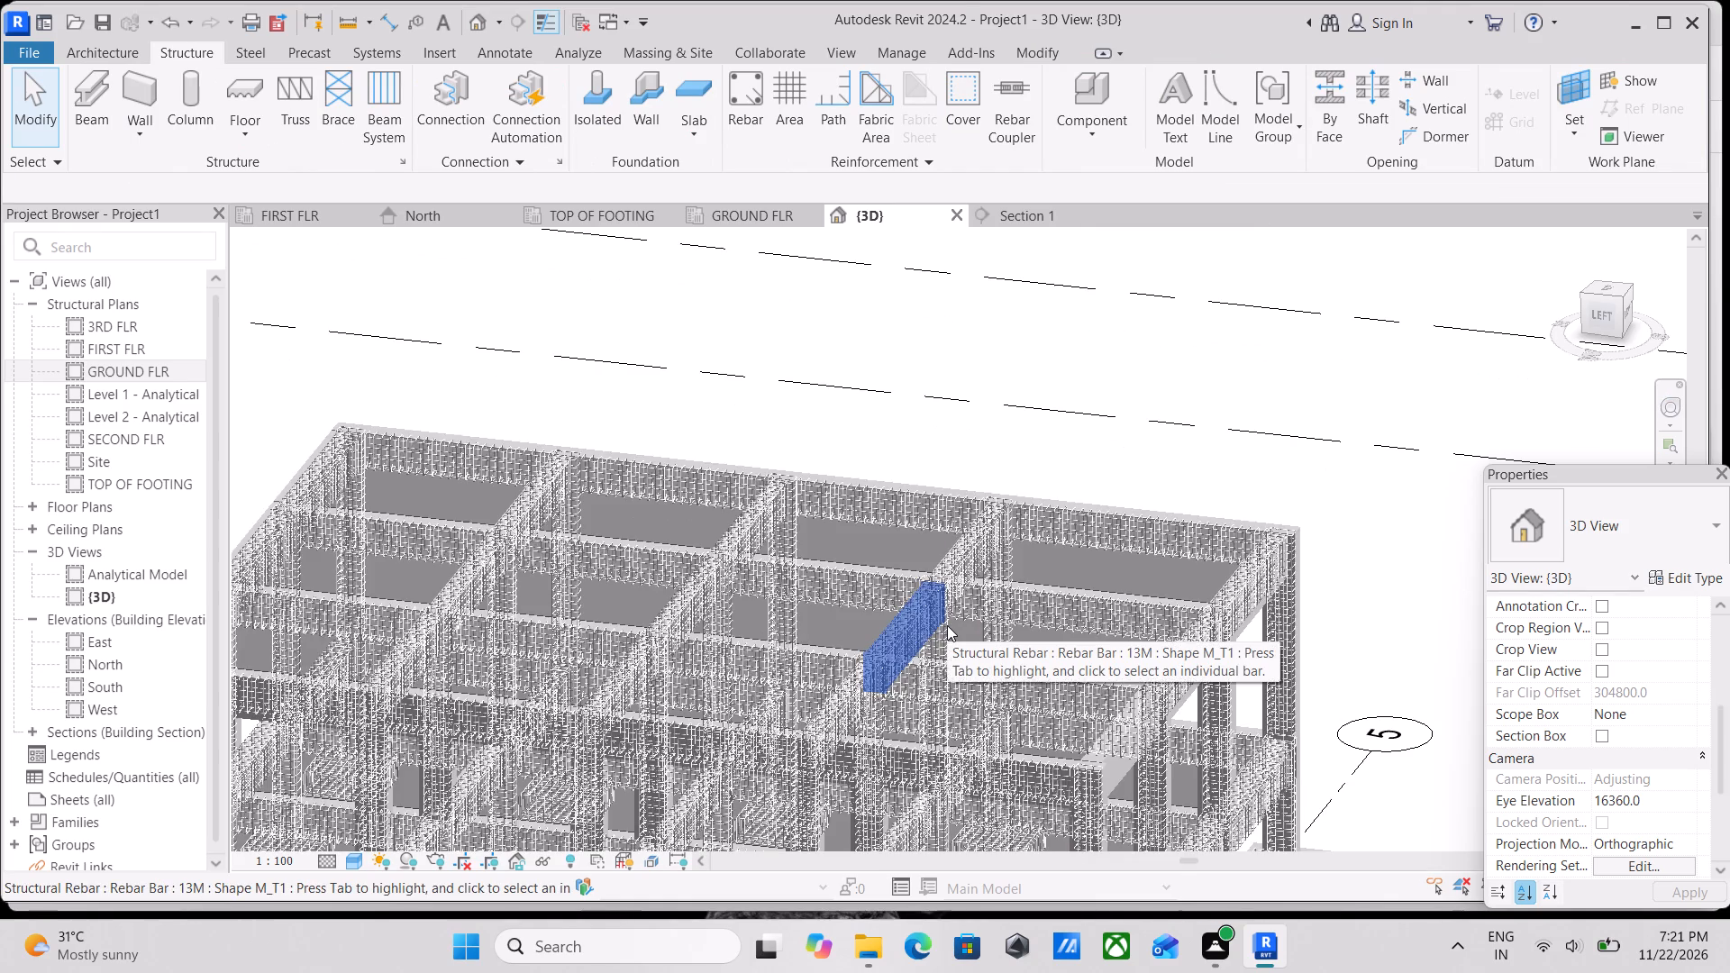
scroll(947, 625, up, 6)
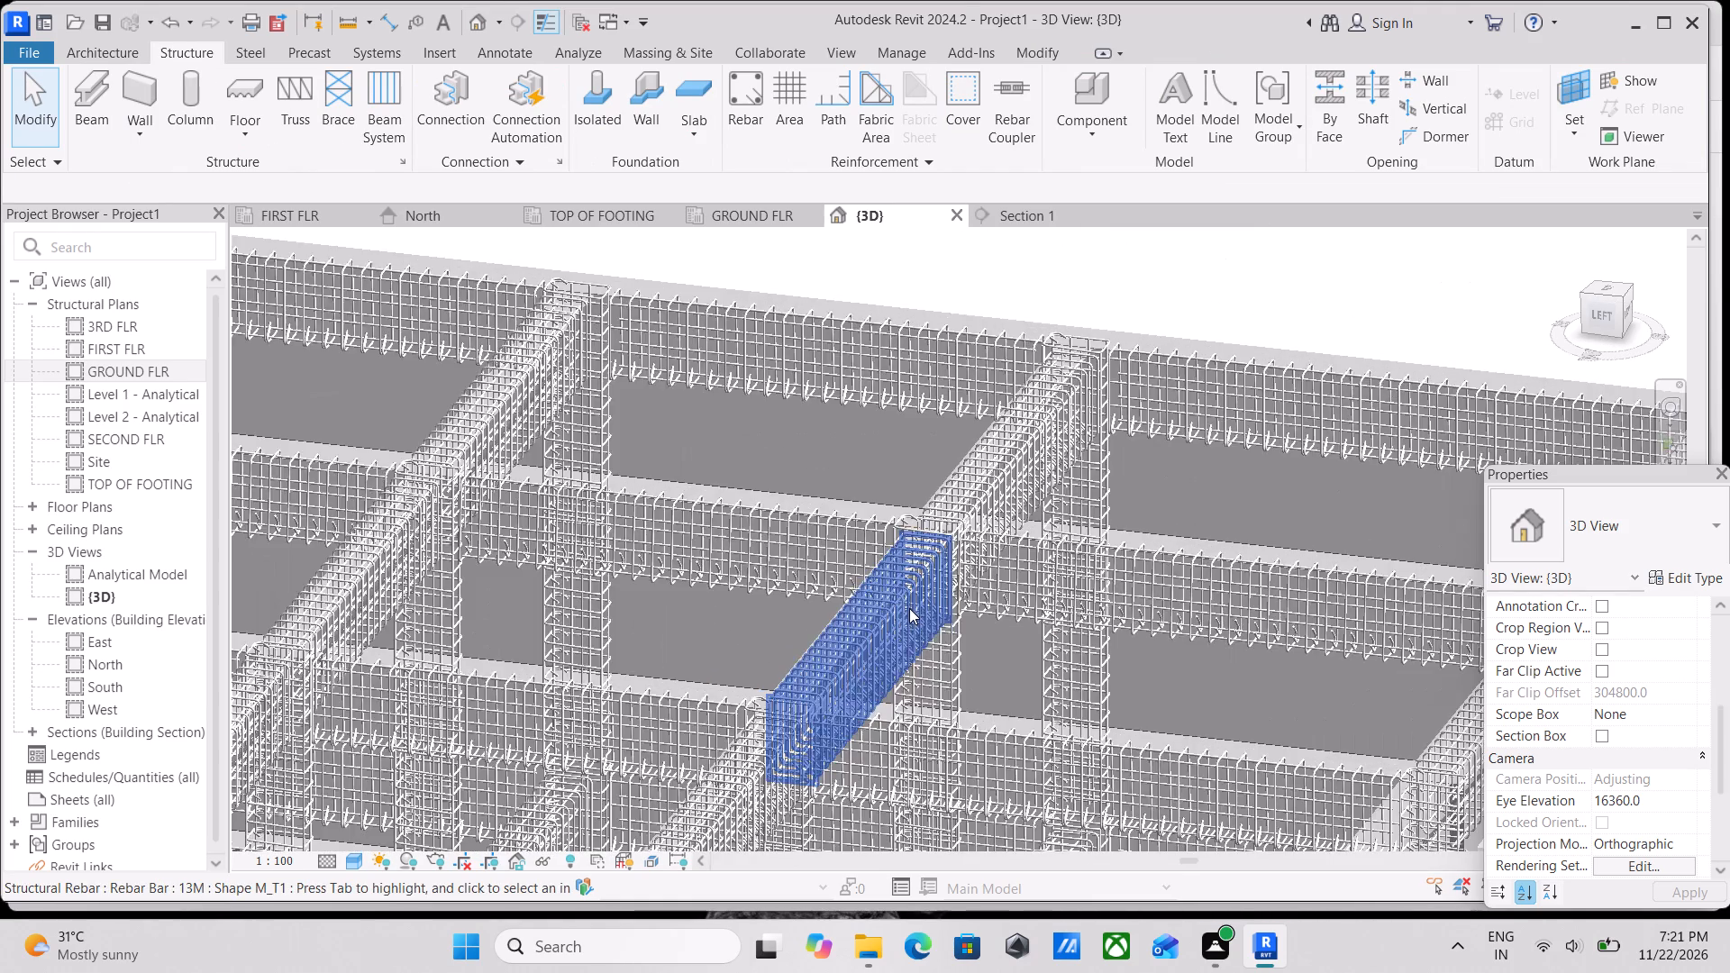
click(909, 608)
text(sa)
text(hh)
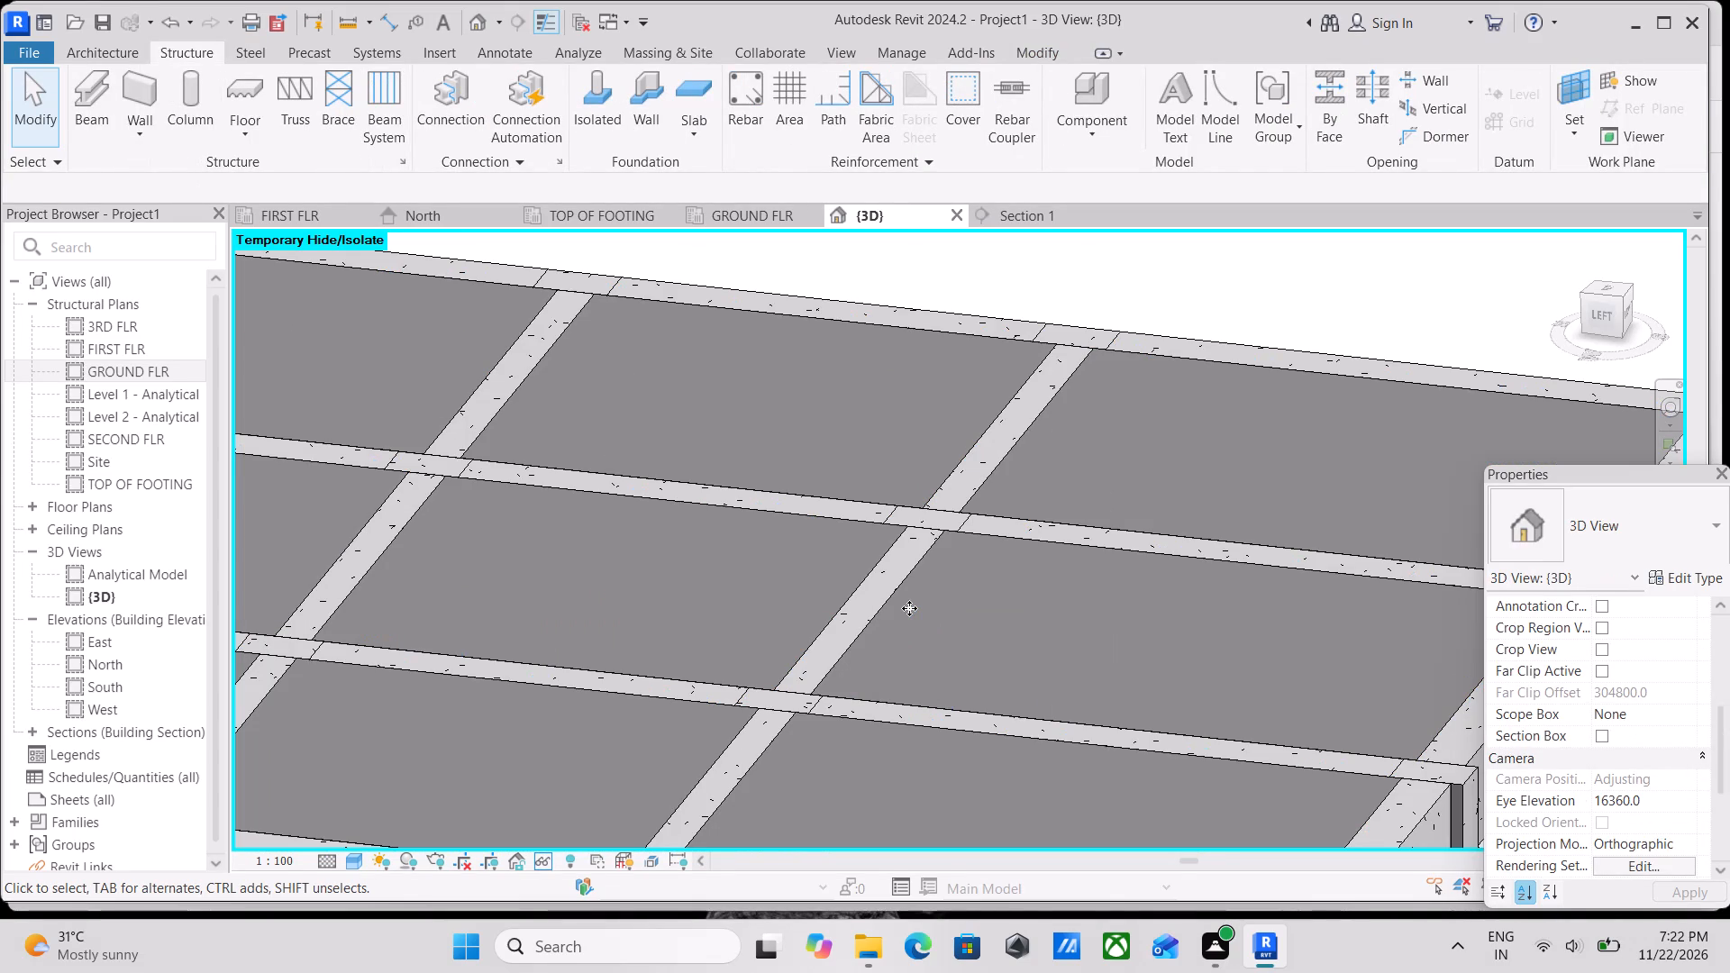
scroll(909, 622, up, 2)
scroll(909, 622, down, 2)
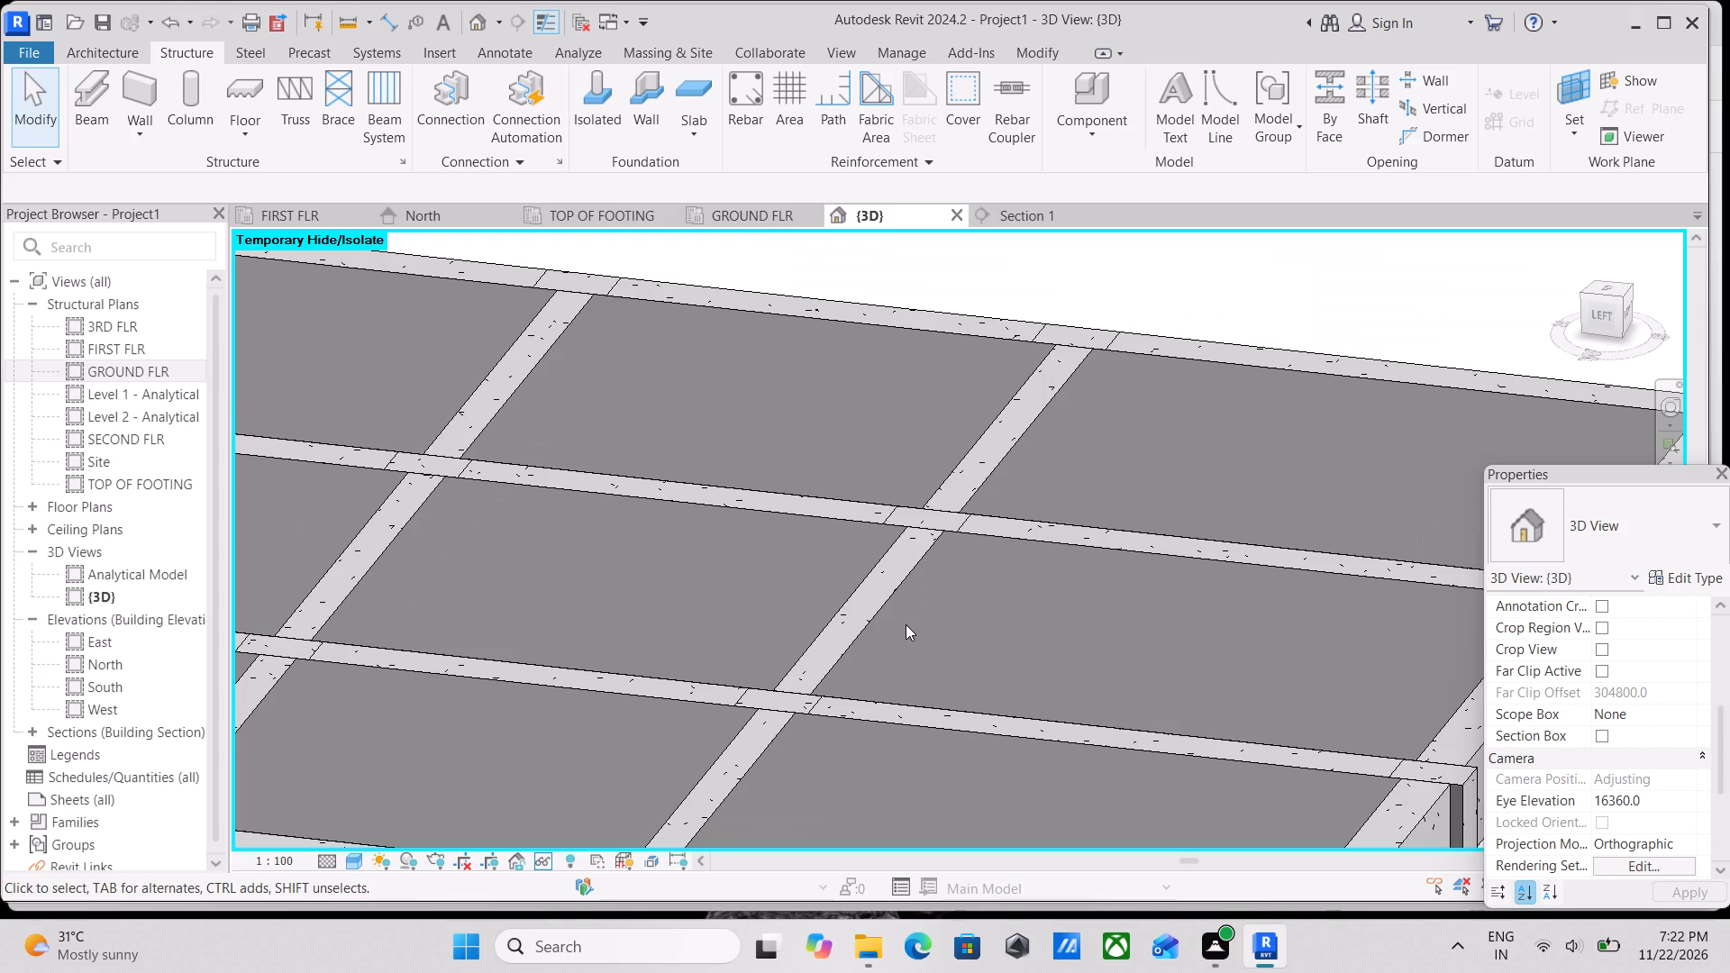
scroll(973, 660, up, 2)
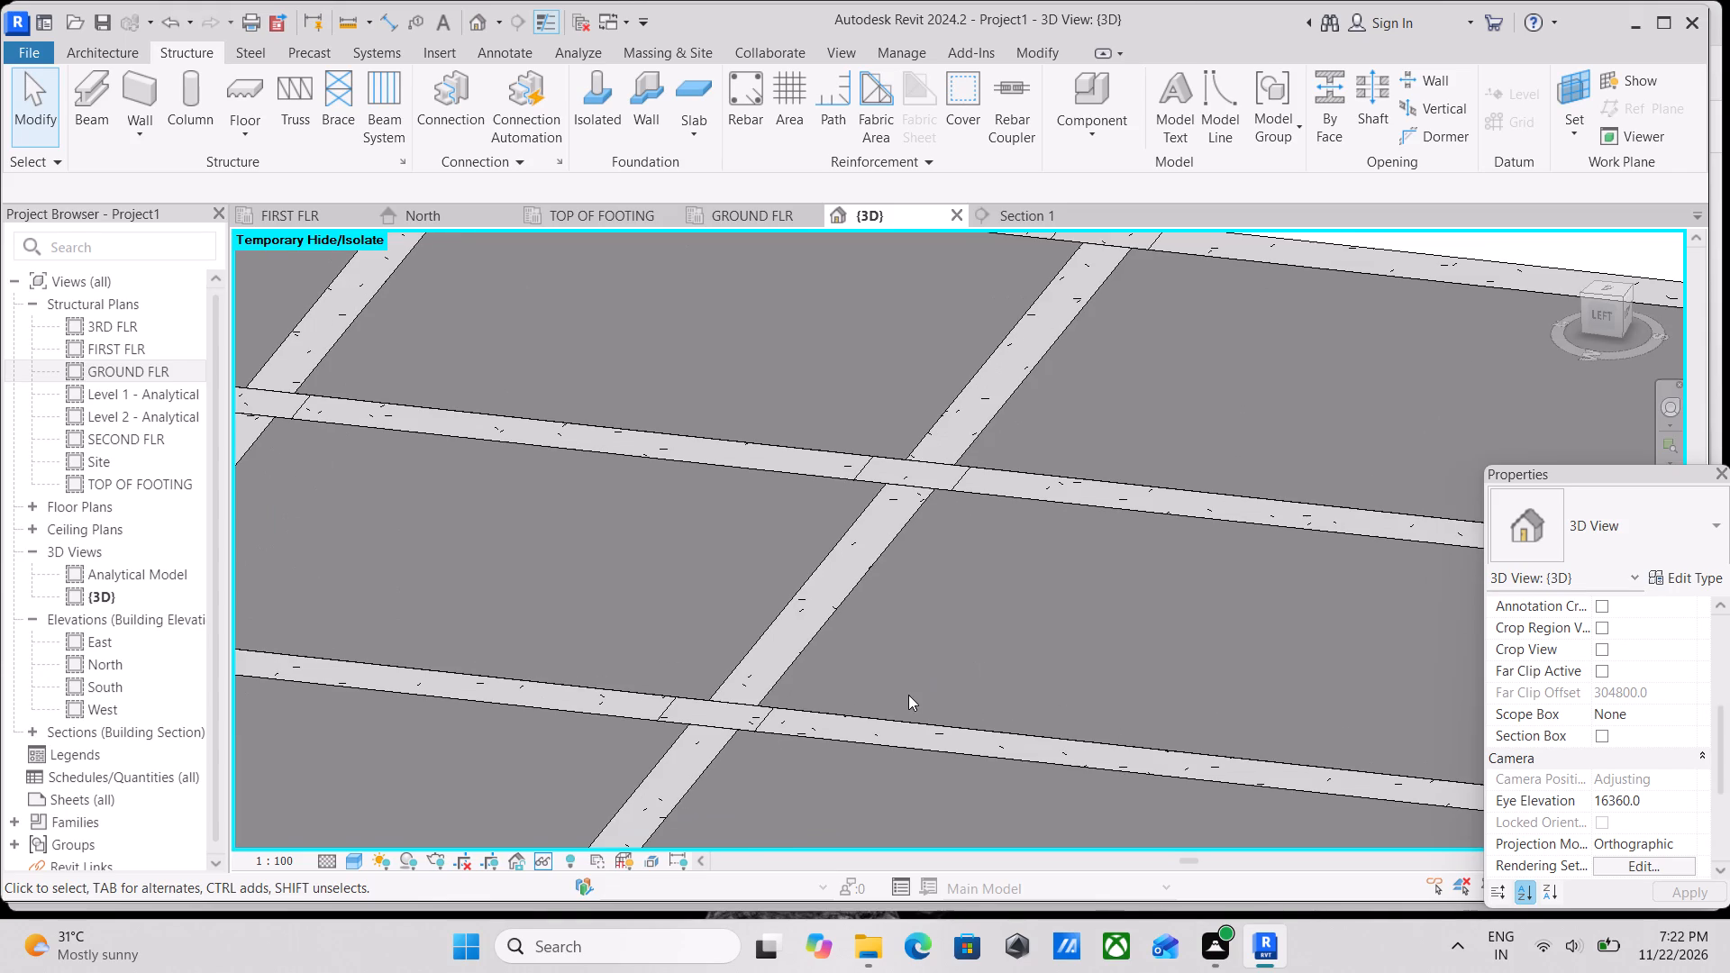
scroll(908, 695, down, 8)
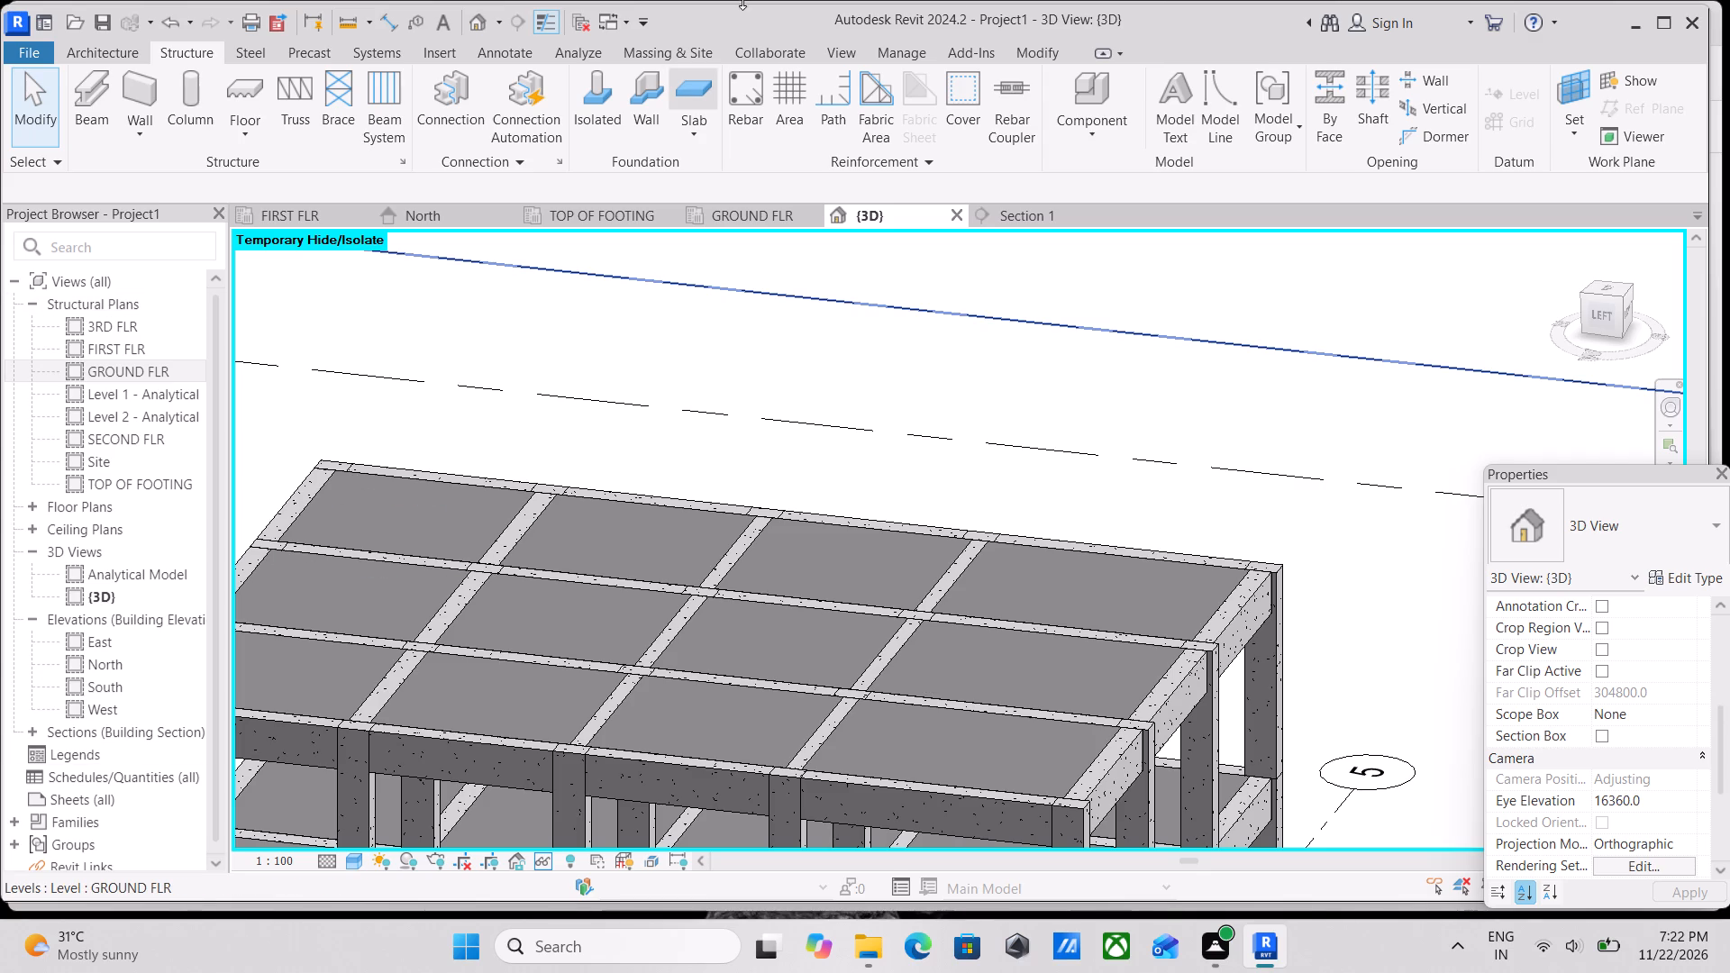
Open the GROUND FLR structural plan and examine the column, beam and floor-bay layout between grids 1 and 5.
click(764, 212)
scroll(880, 403, down, 17)
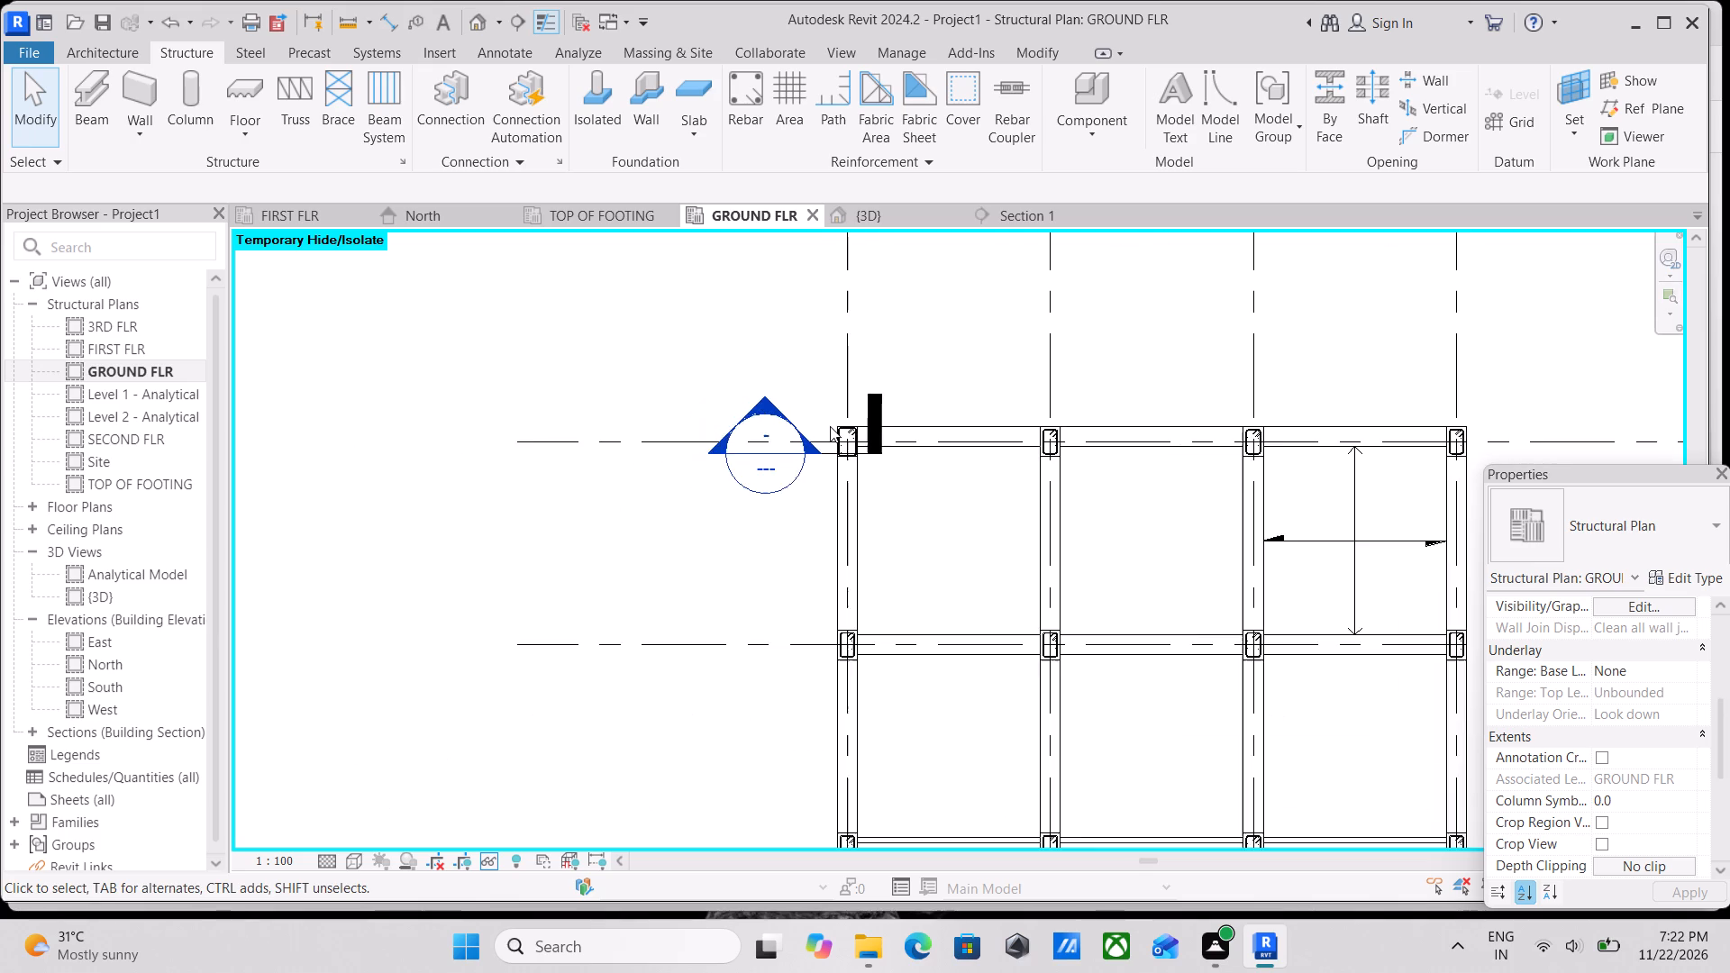
scroll(830, 426, down, 1)
middle_drag(830, 426, 689, 277)
scroll(825, 426, up, 1)
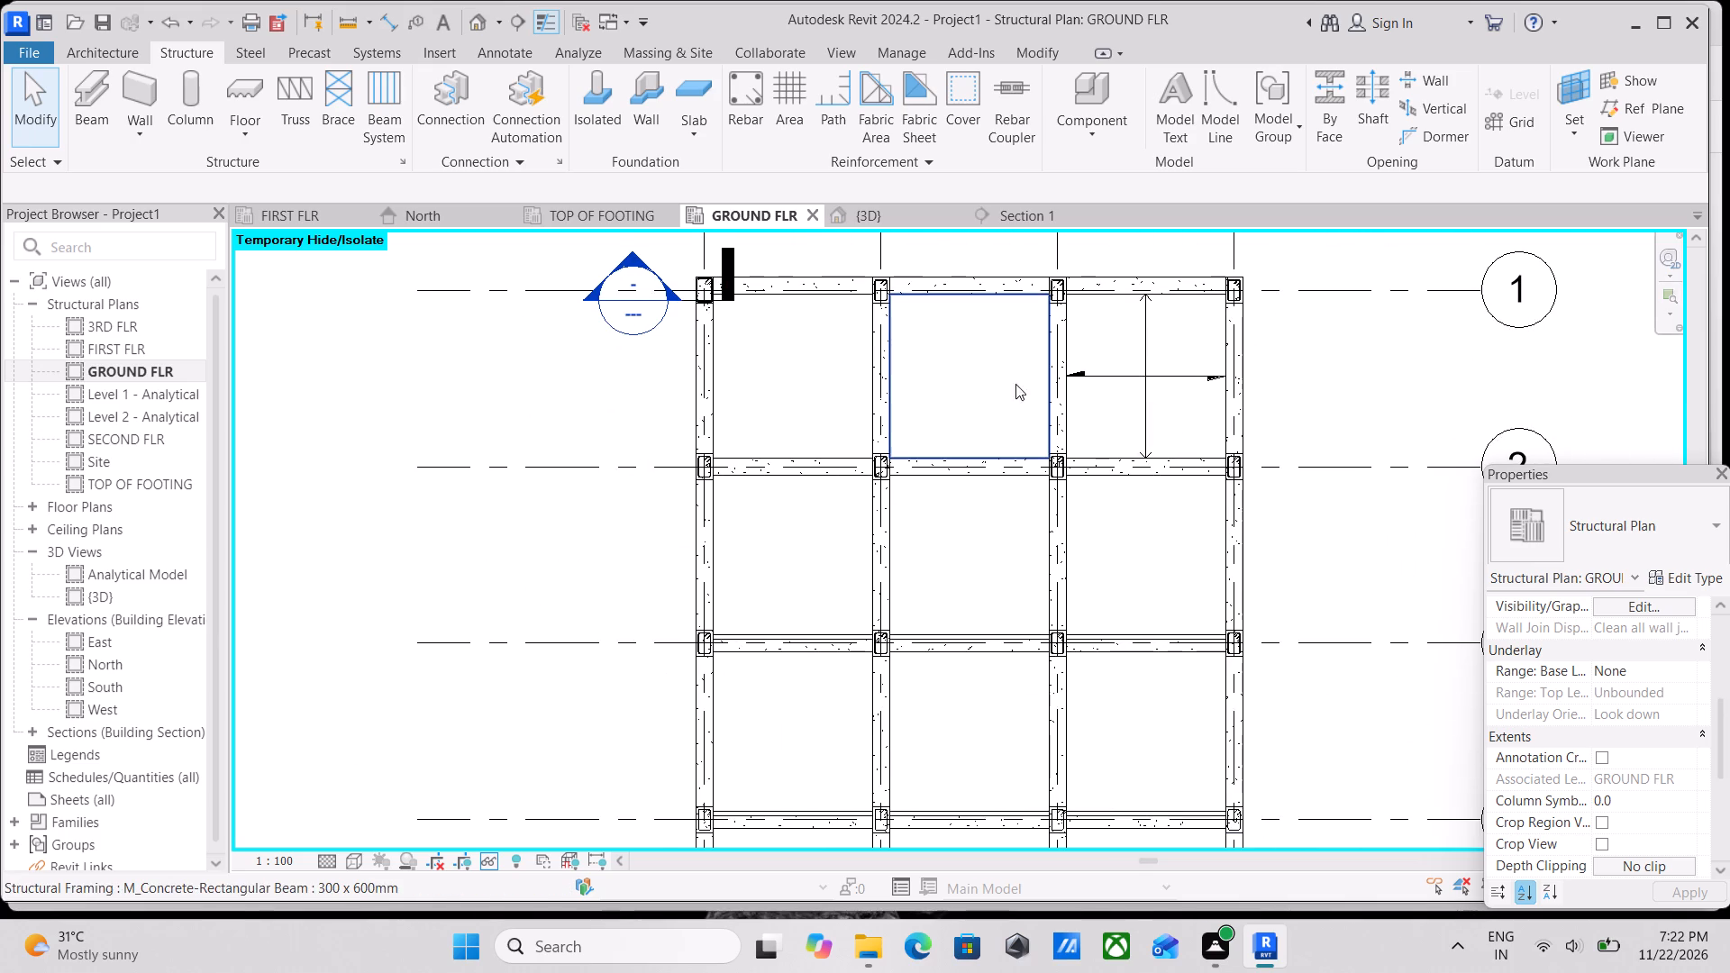
scroll(1015, 482, down, 1)
middle_drag(995, 480, 879, 295)
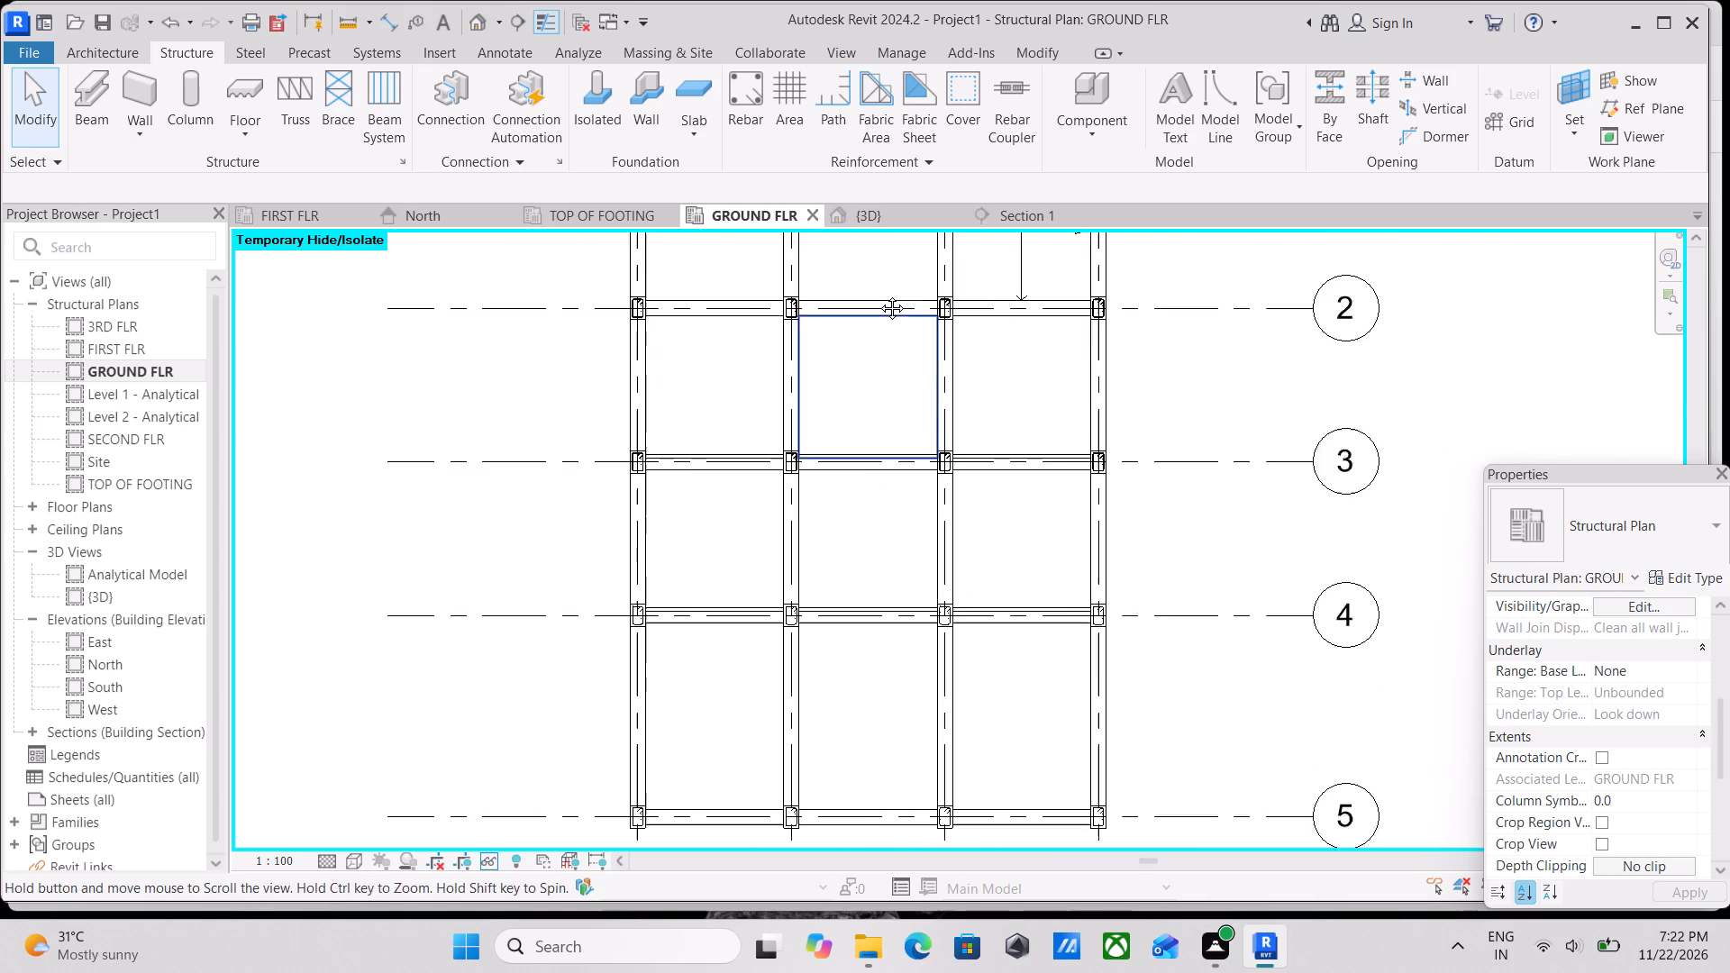
middle_drag(879, 295, 876, 282)
scroll(906, 912, up, 2)
scroll(813, 759, up, 3)
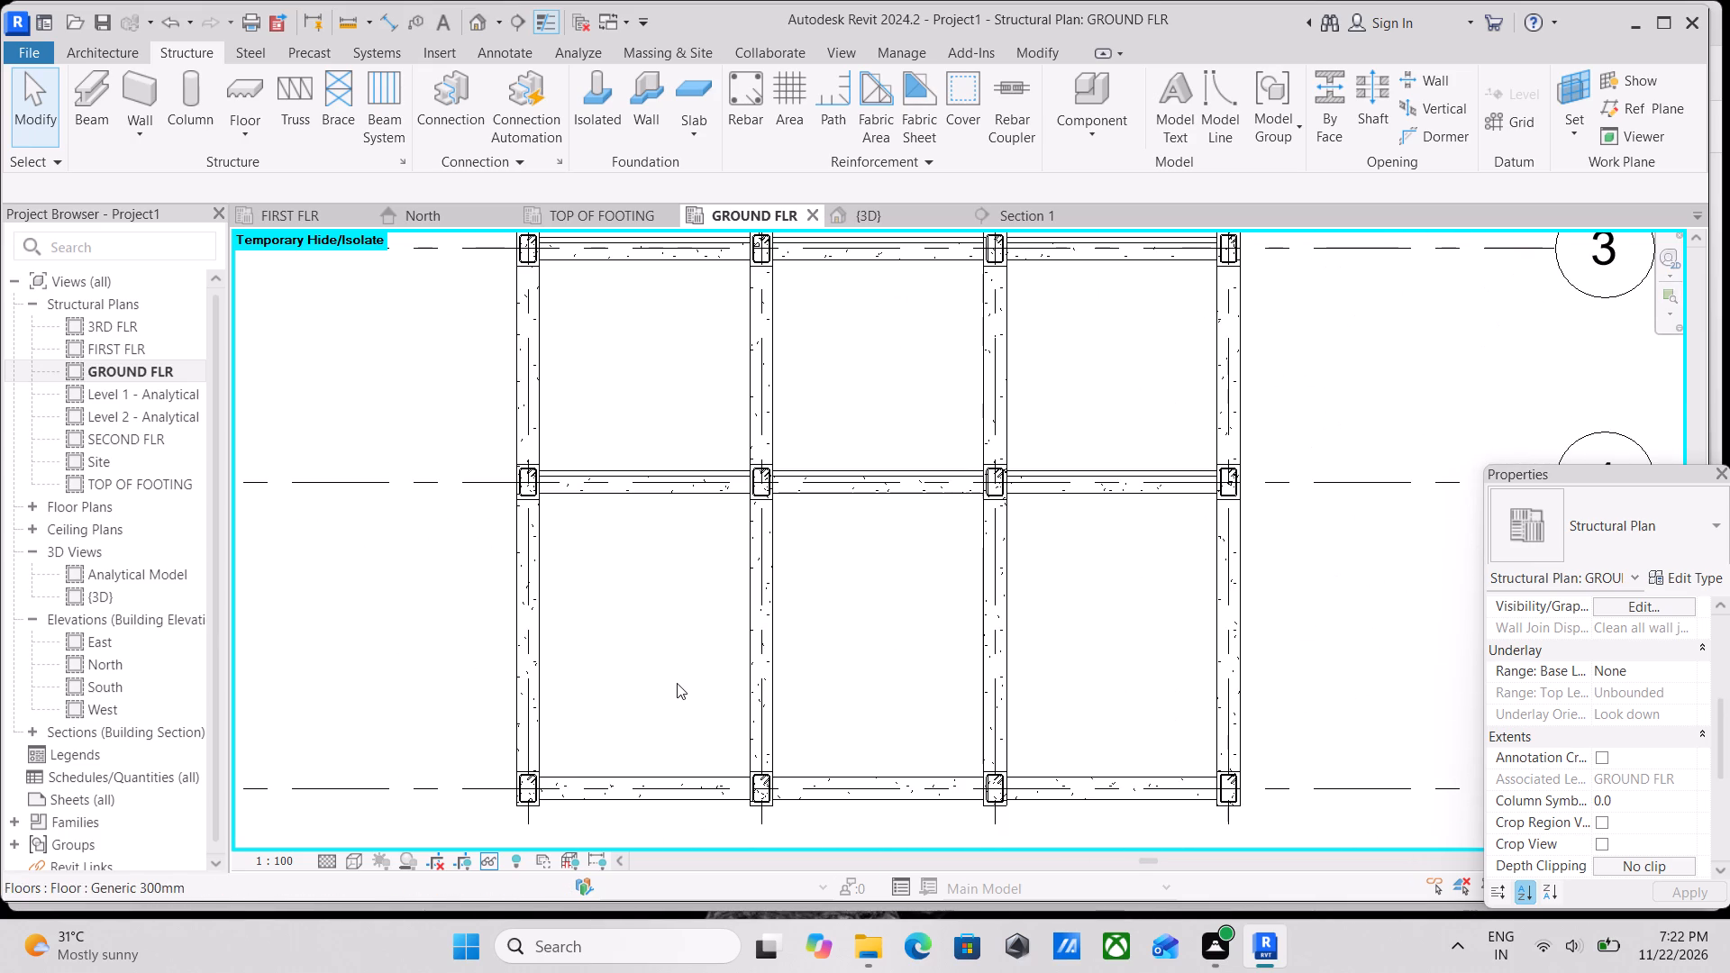
scroll(677, 683, up, 3)
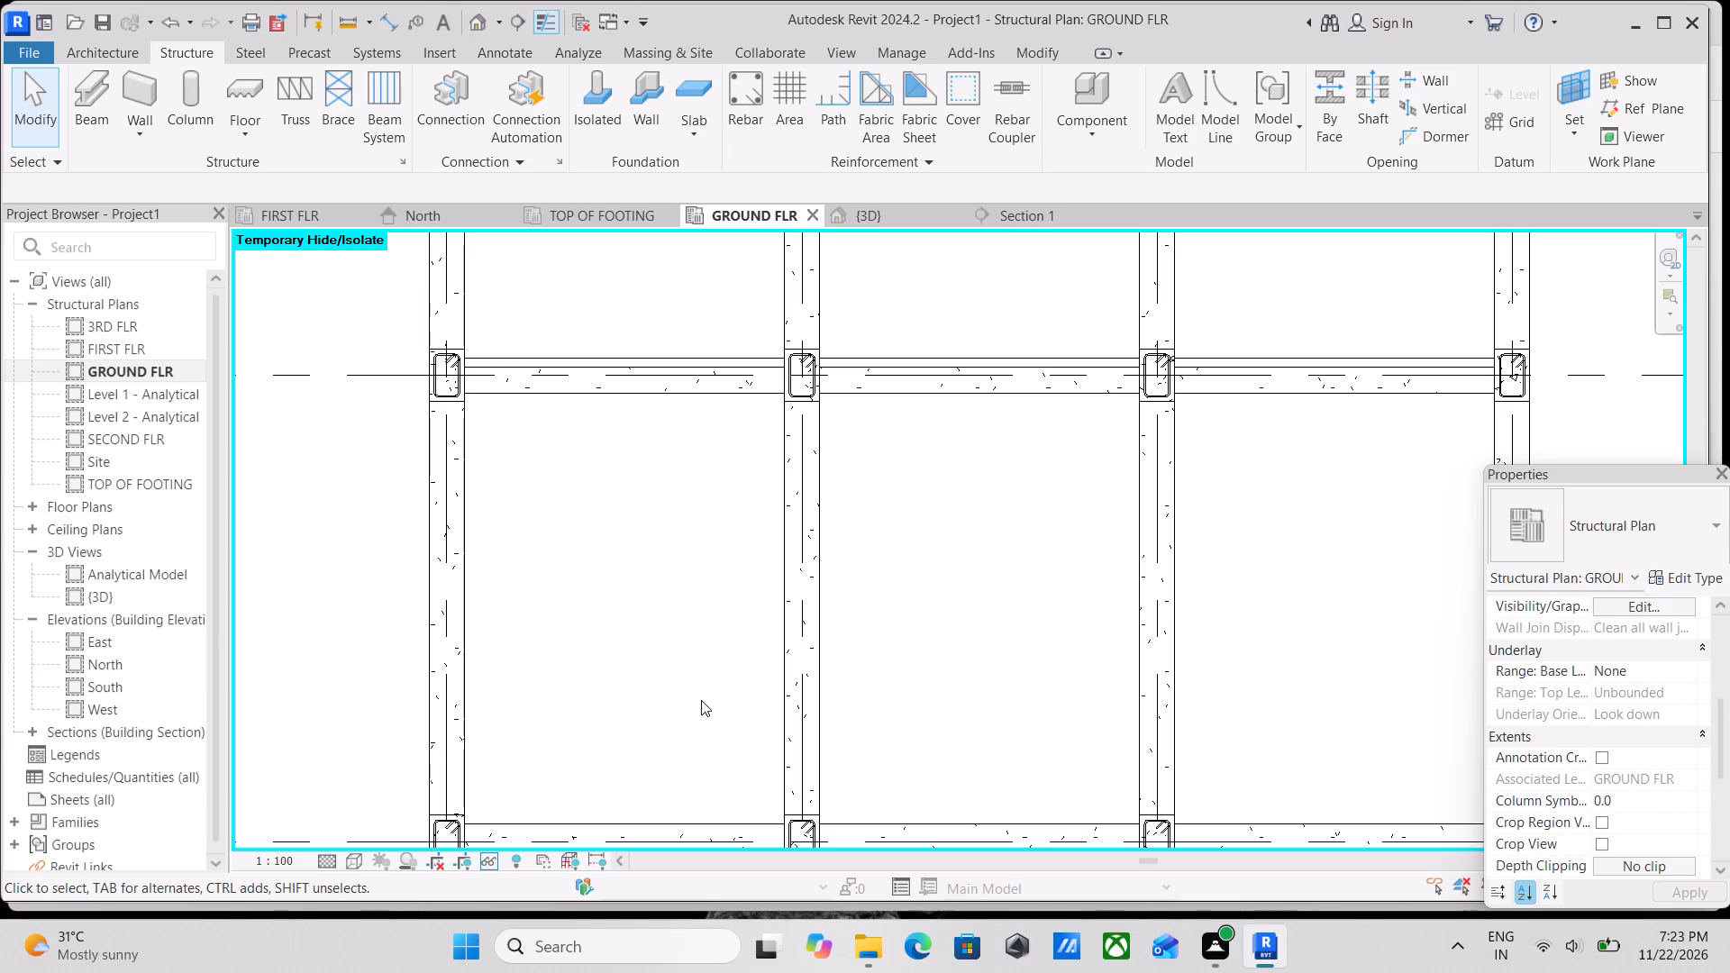
scroll(701, 700, up, 3)
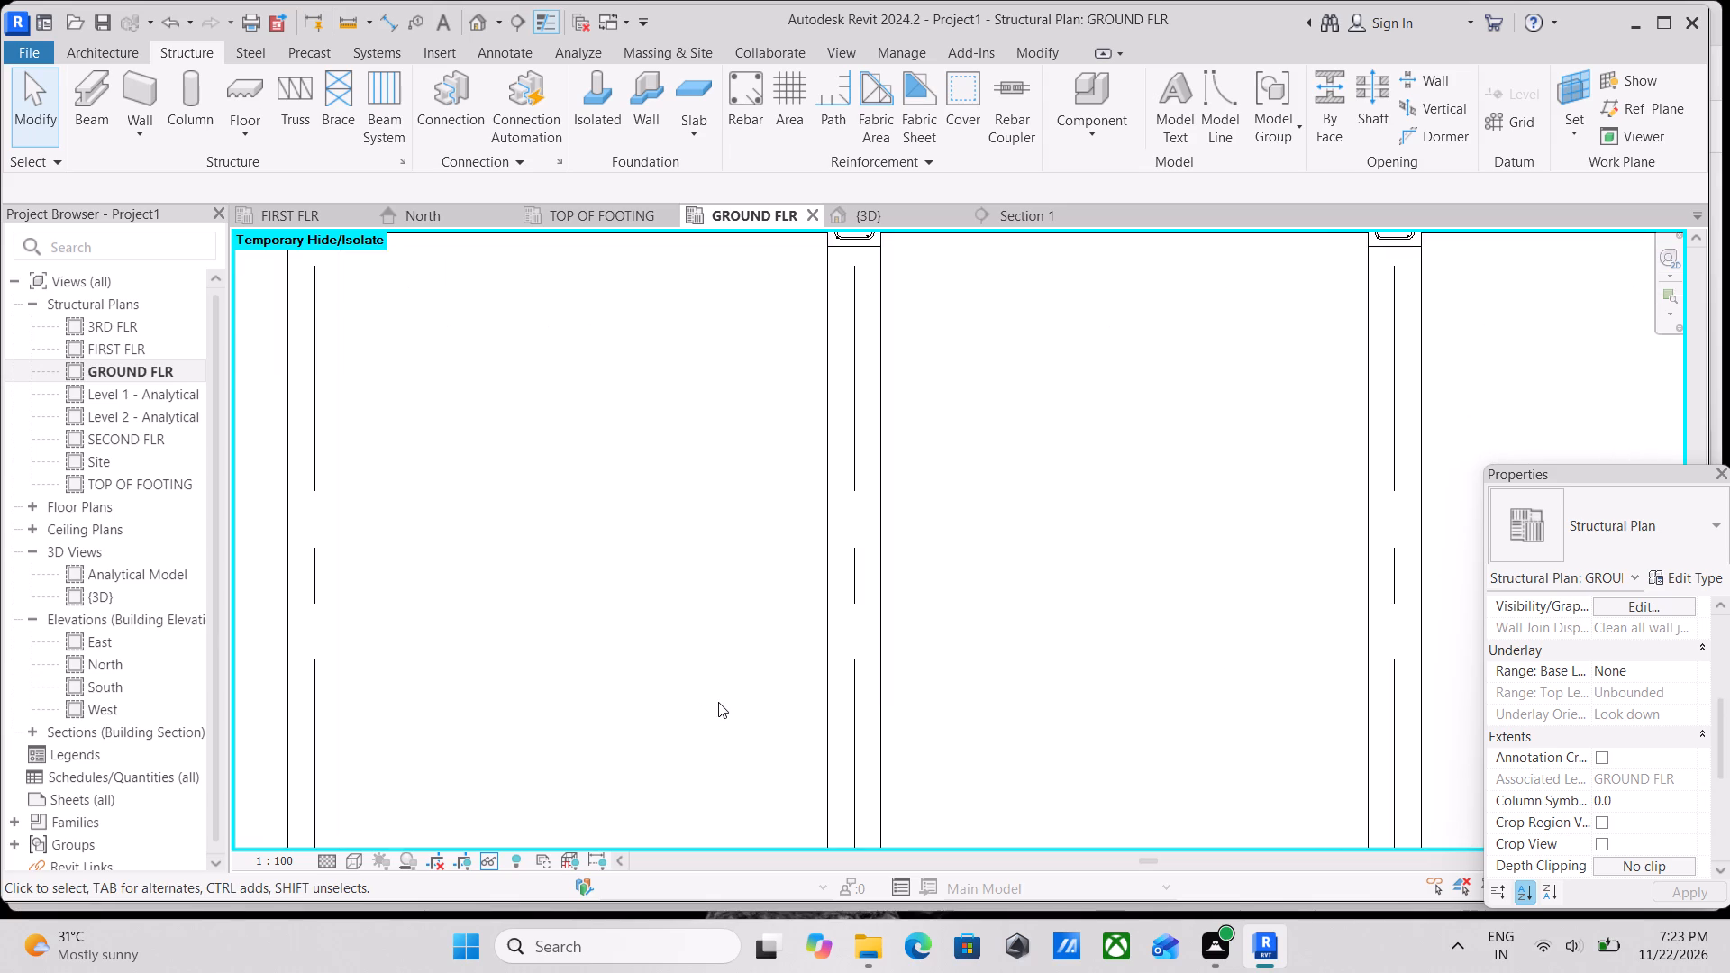
scroll(718, 702, down, 3)
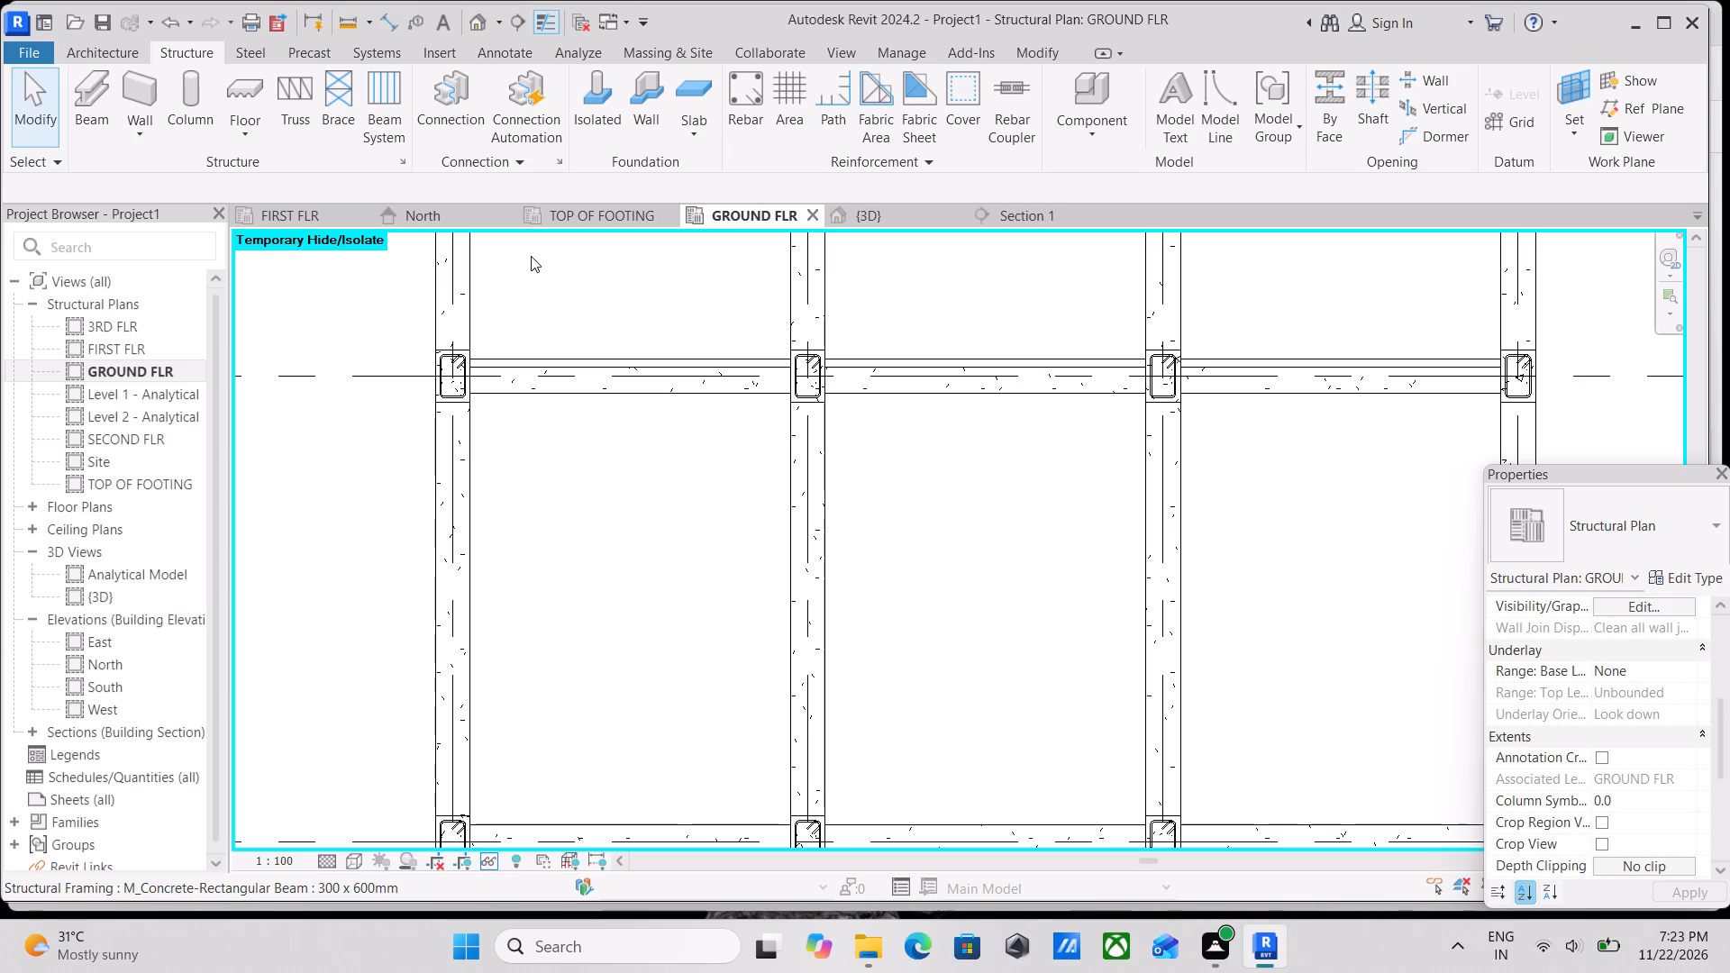
scroll(575, 277, up, 2)
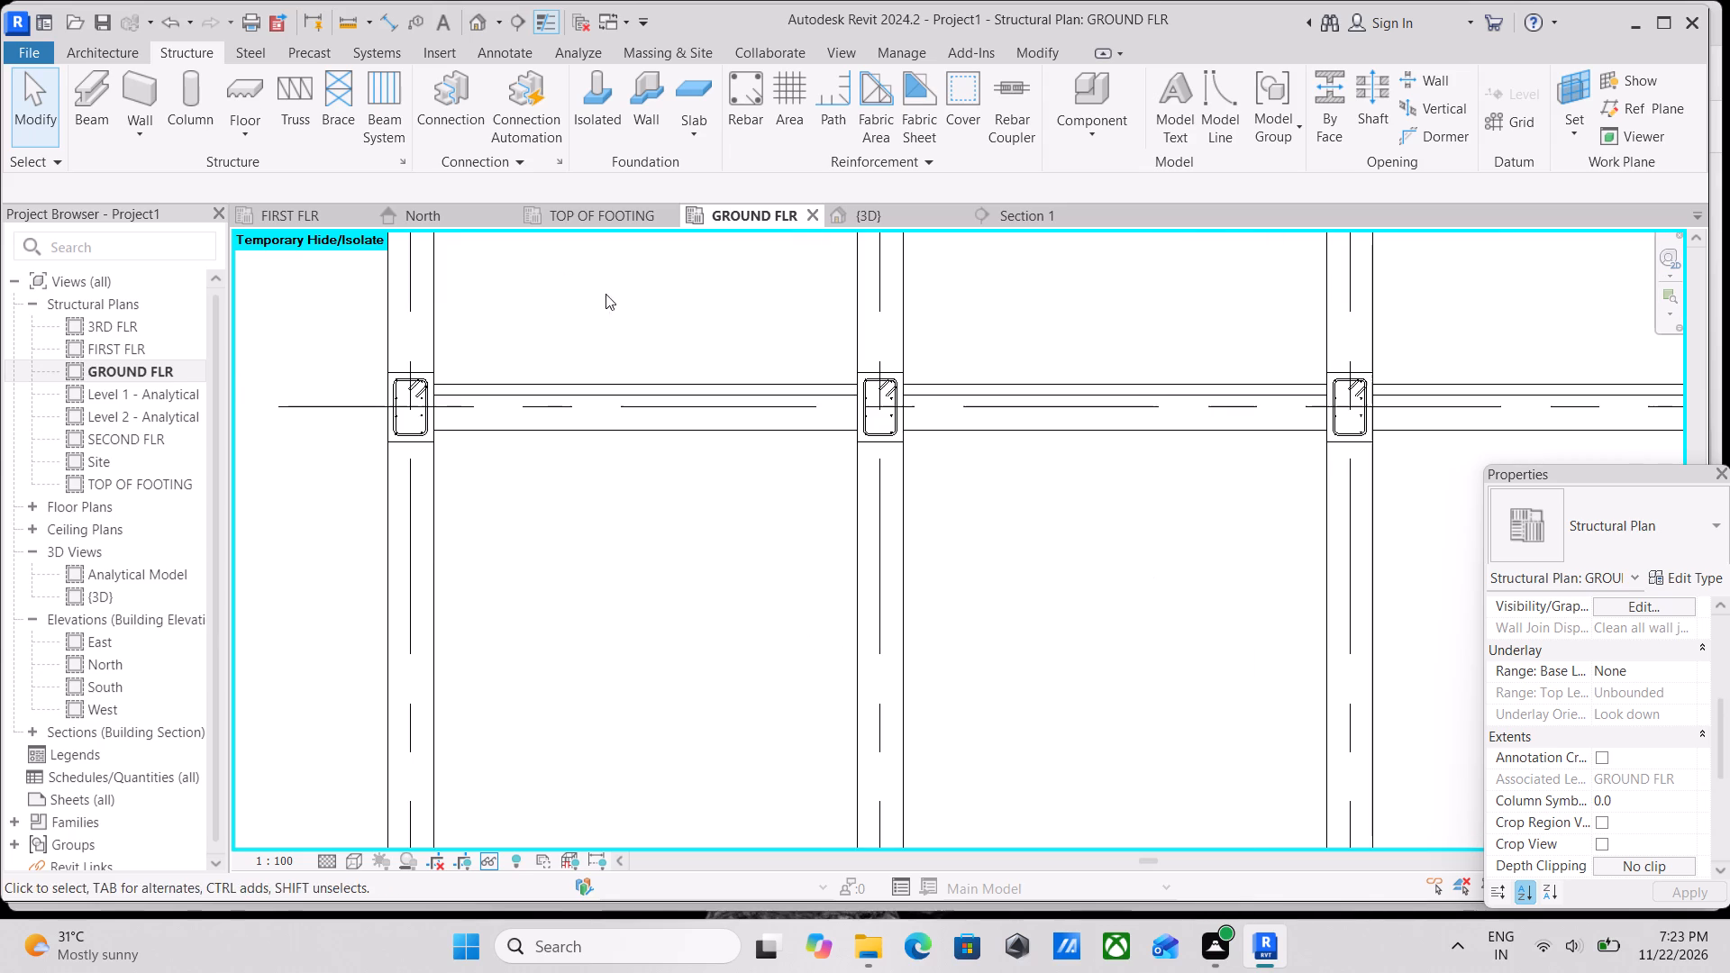
scroll(806, 480, down, 2)
middle_drag(795, 474, 563, 332)
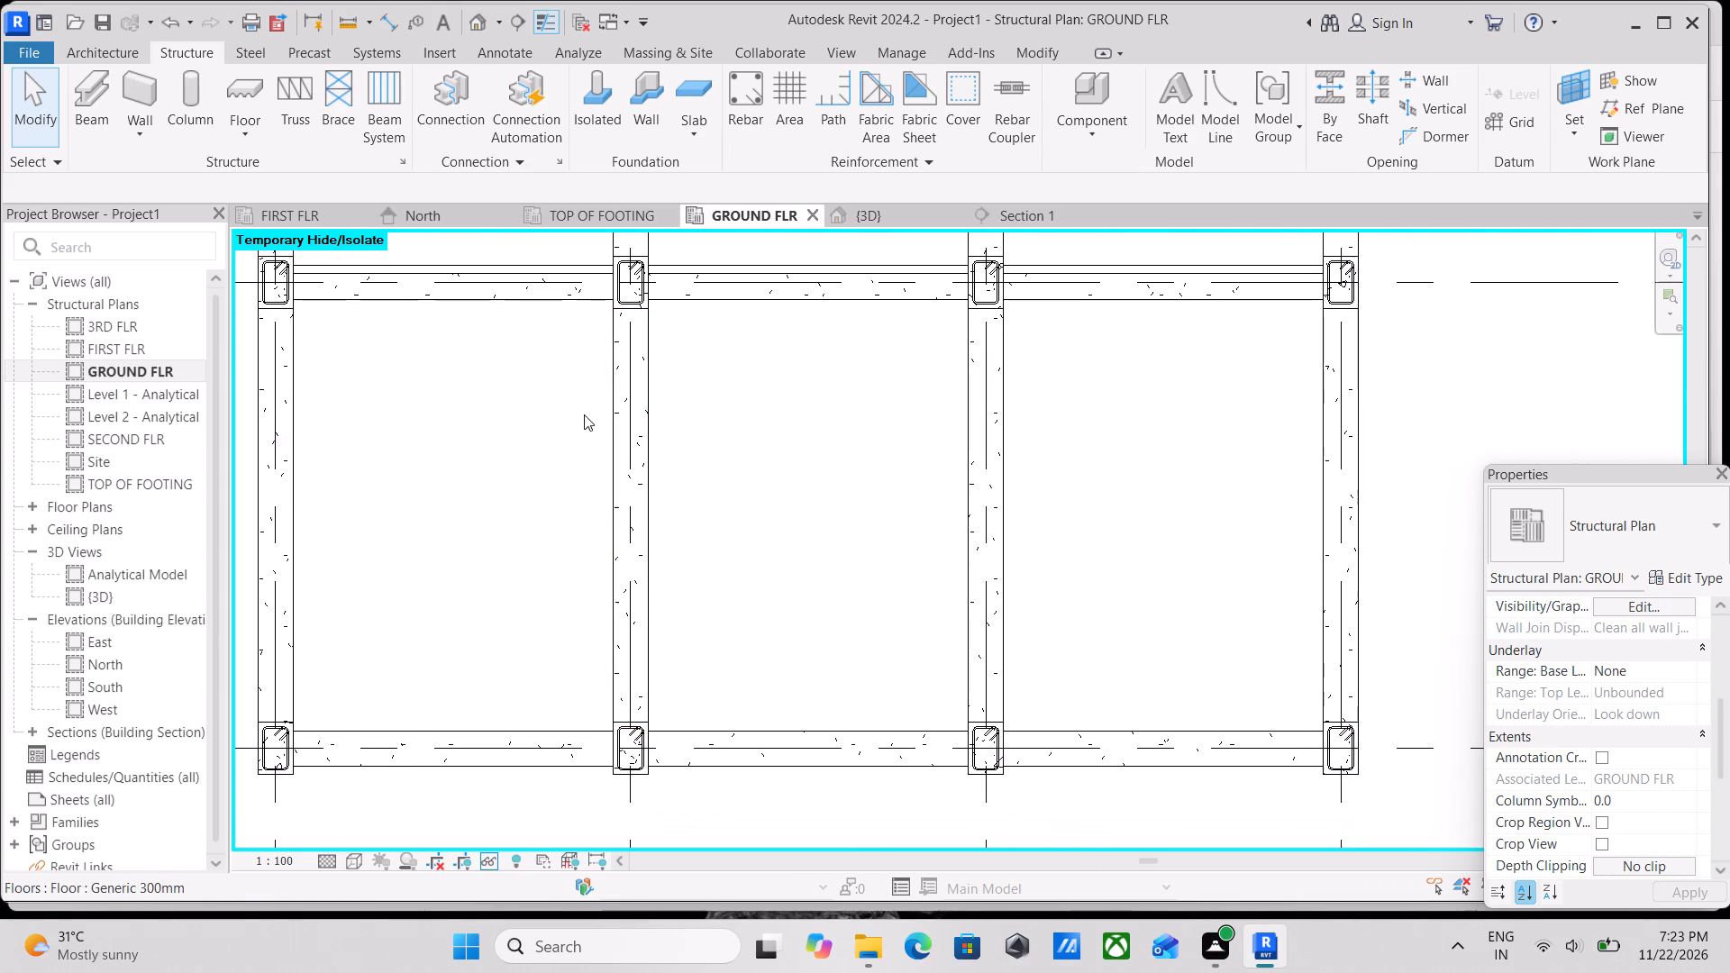
scroll(706, 460, up, 2)
middle_drag(669, 408, 669, 514)
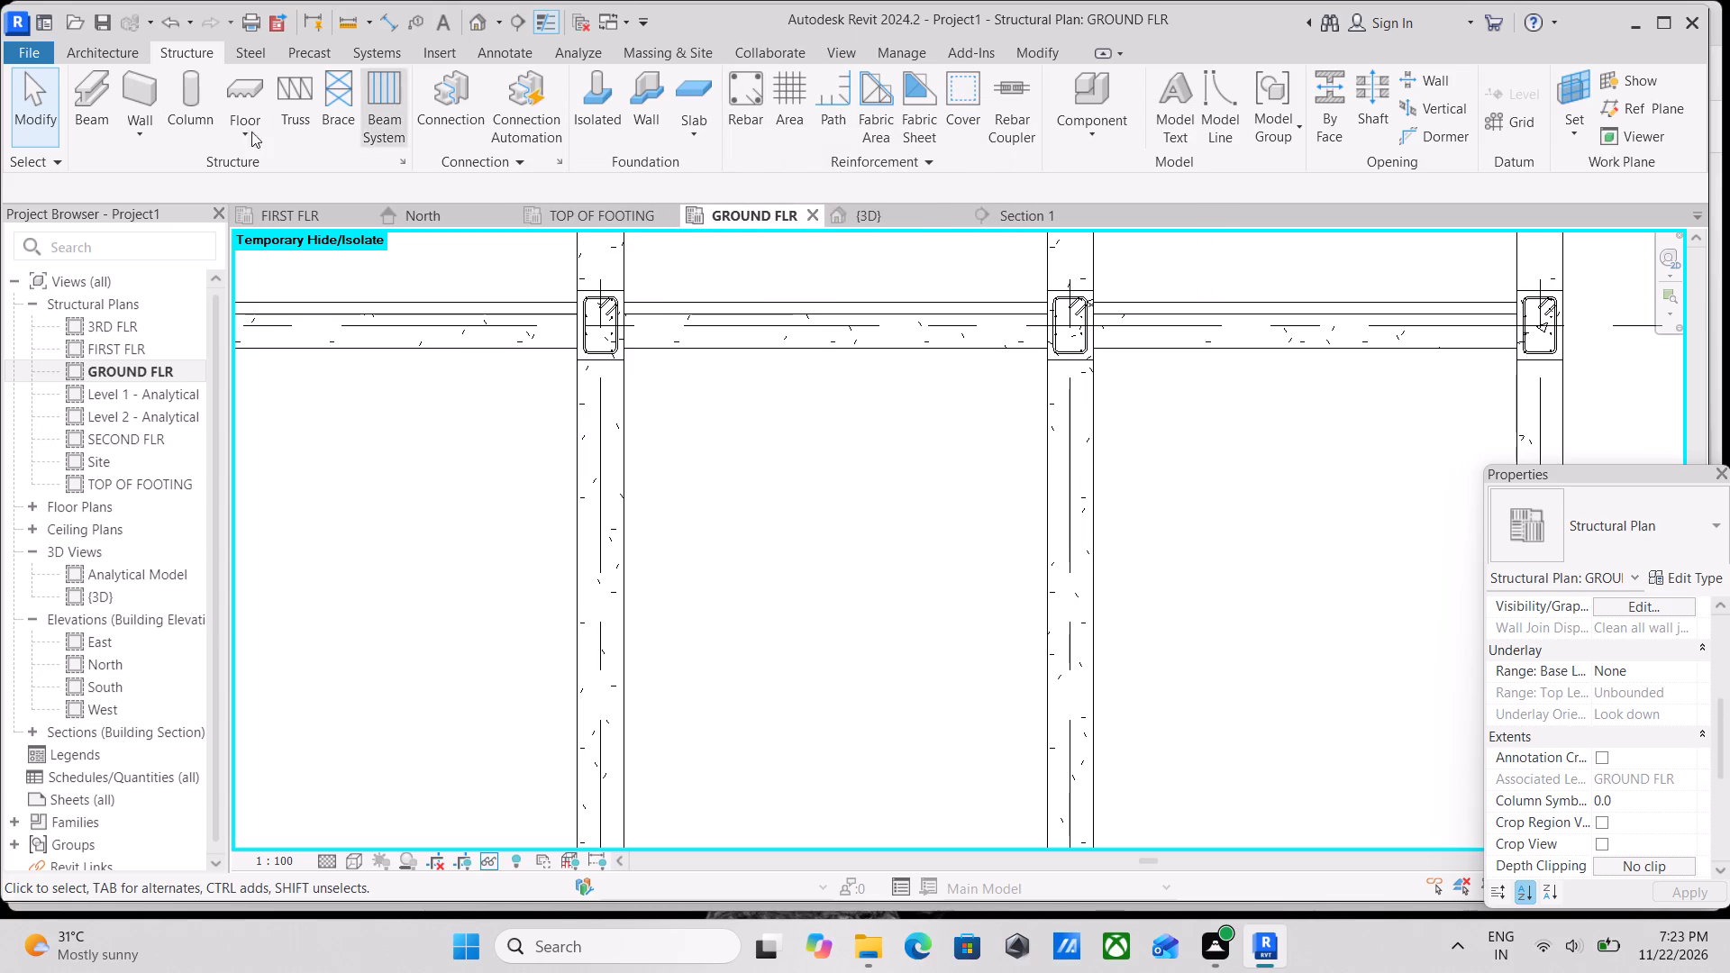
Start a stair with a sketched run and draw an 1800 mm left boundary and 1600 mm base line in the bottom row's middle bay.
click(82, 51)
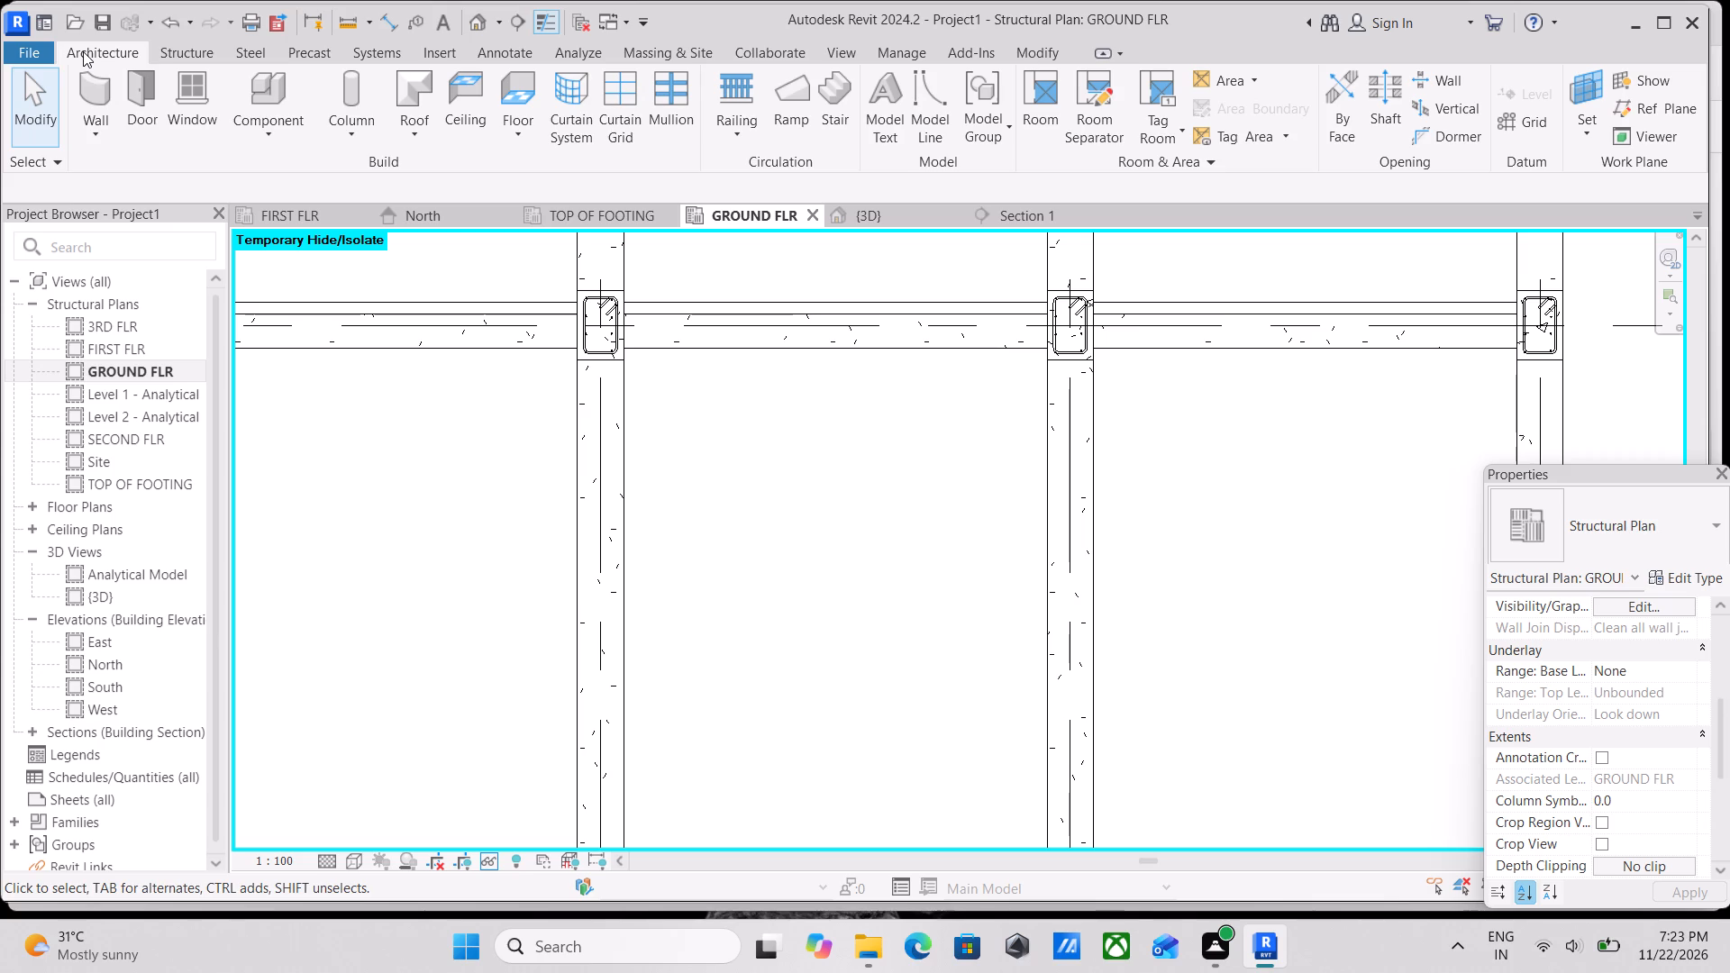
scroll(575, 500, up, 2)
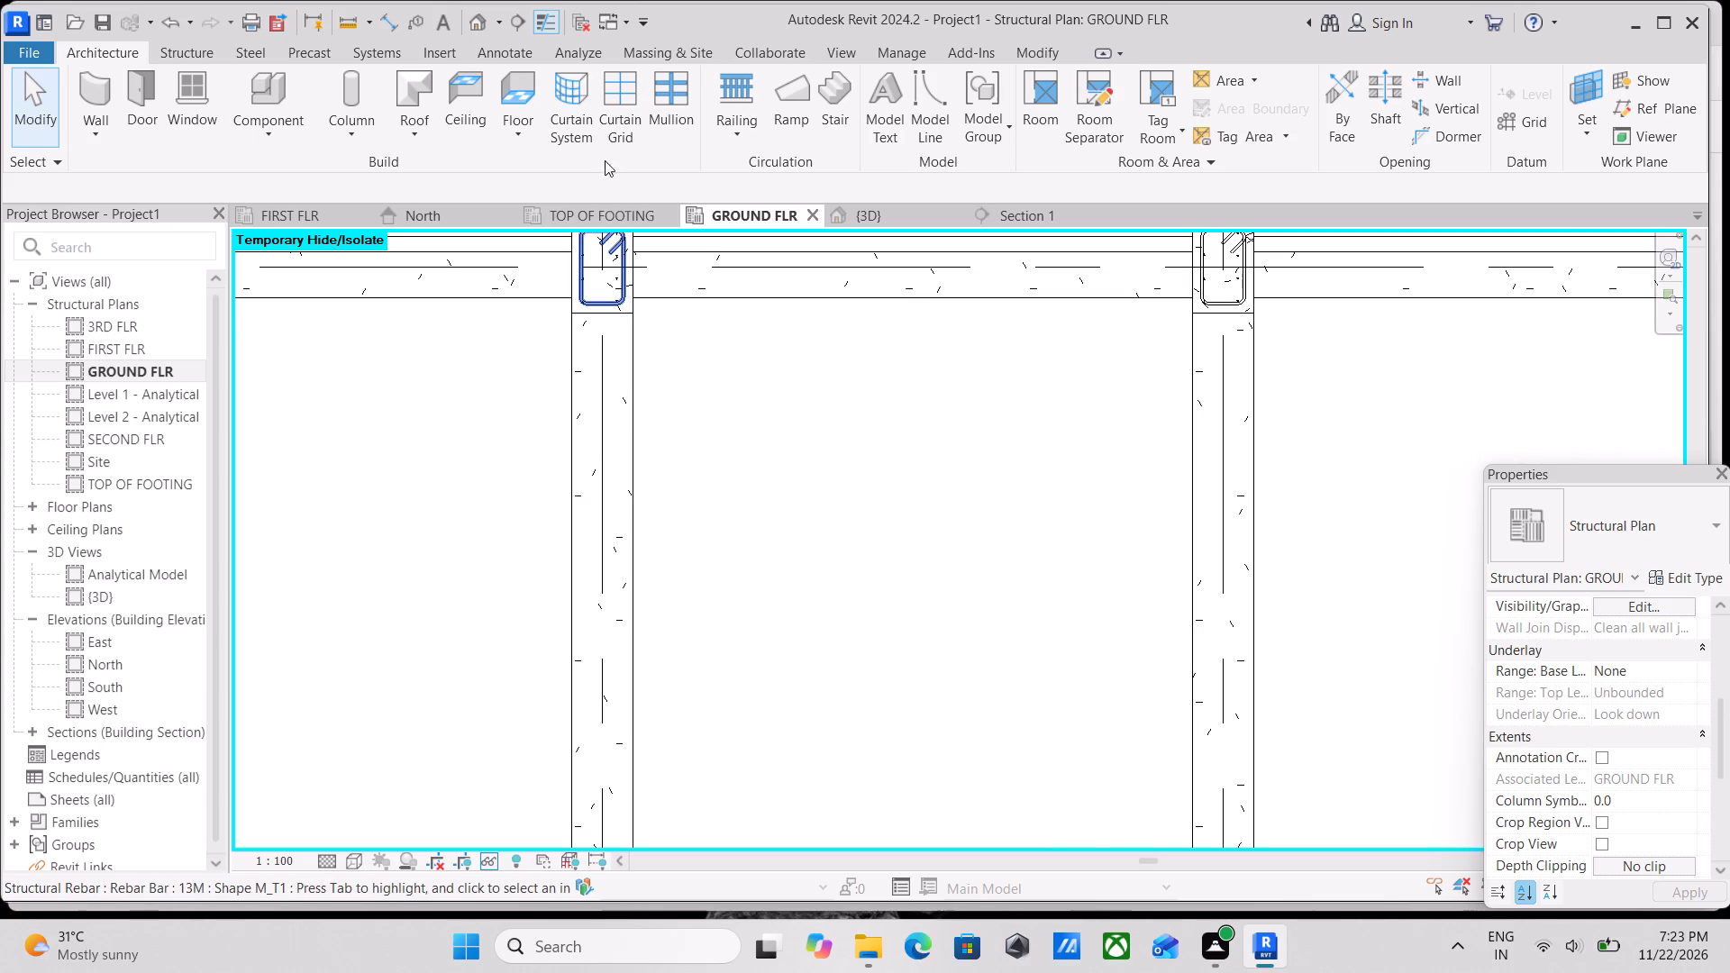
click(723, 146)
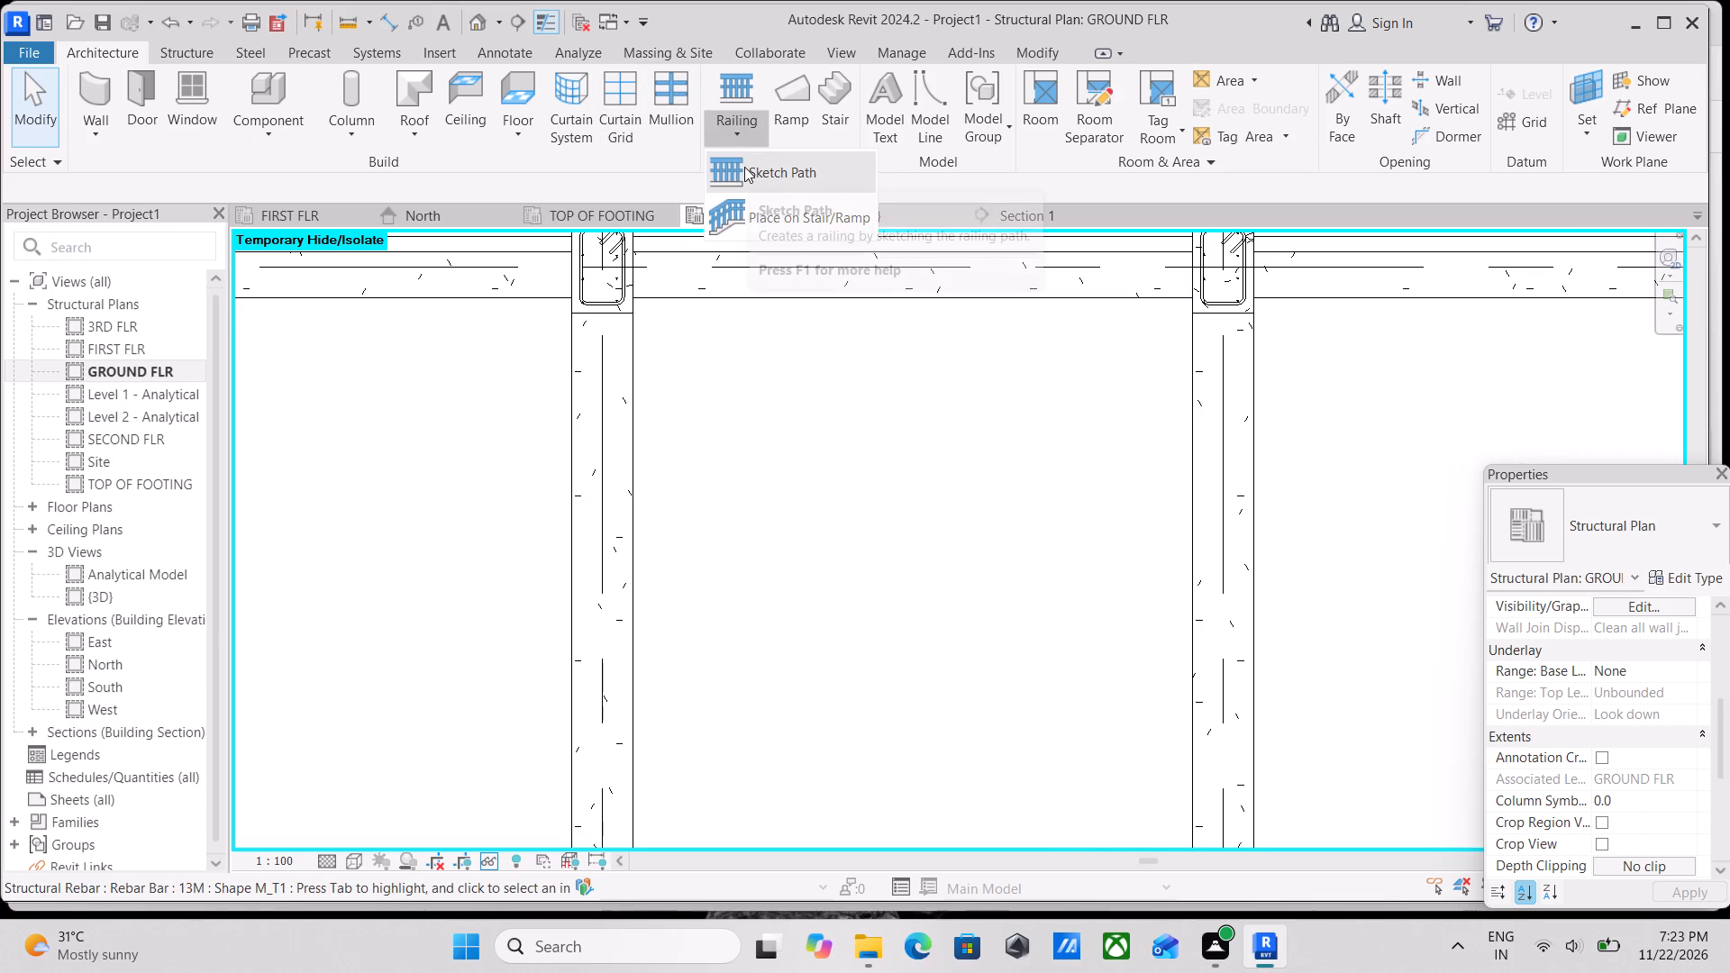
click(832, 111)
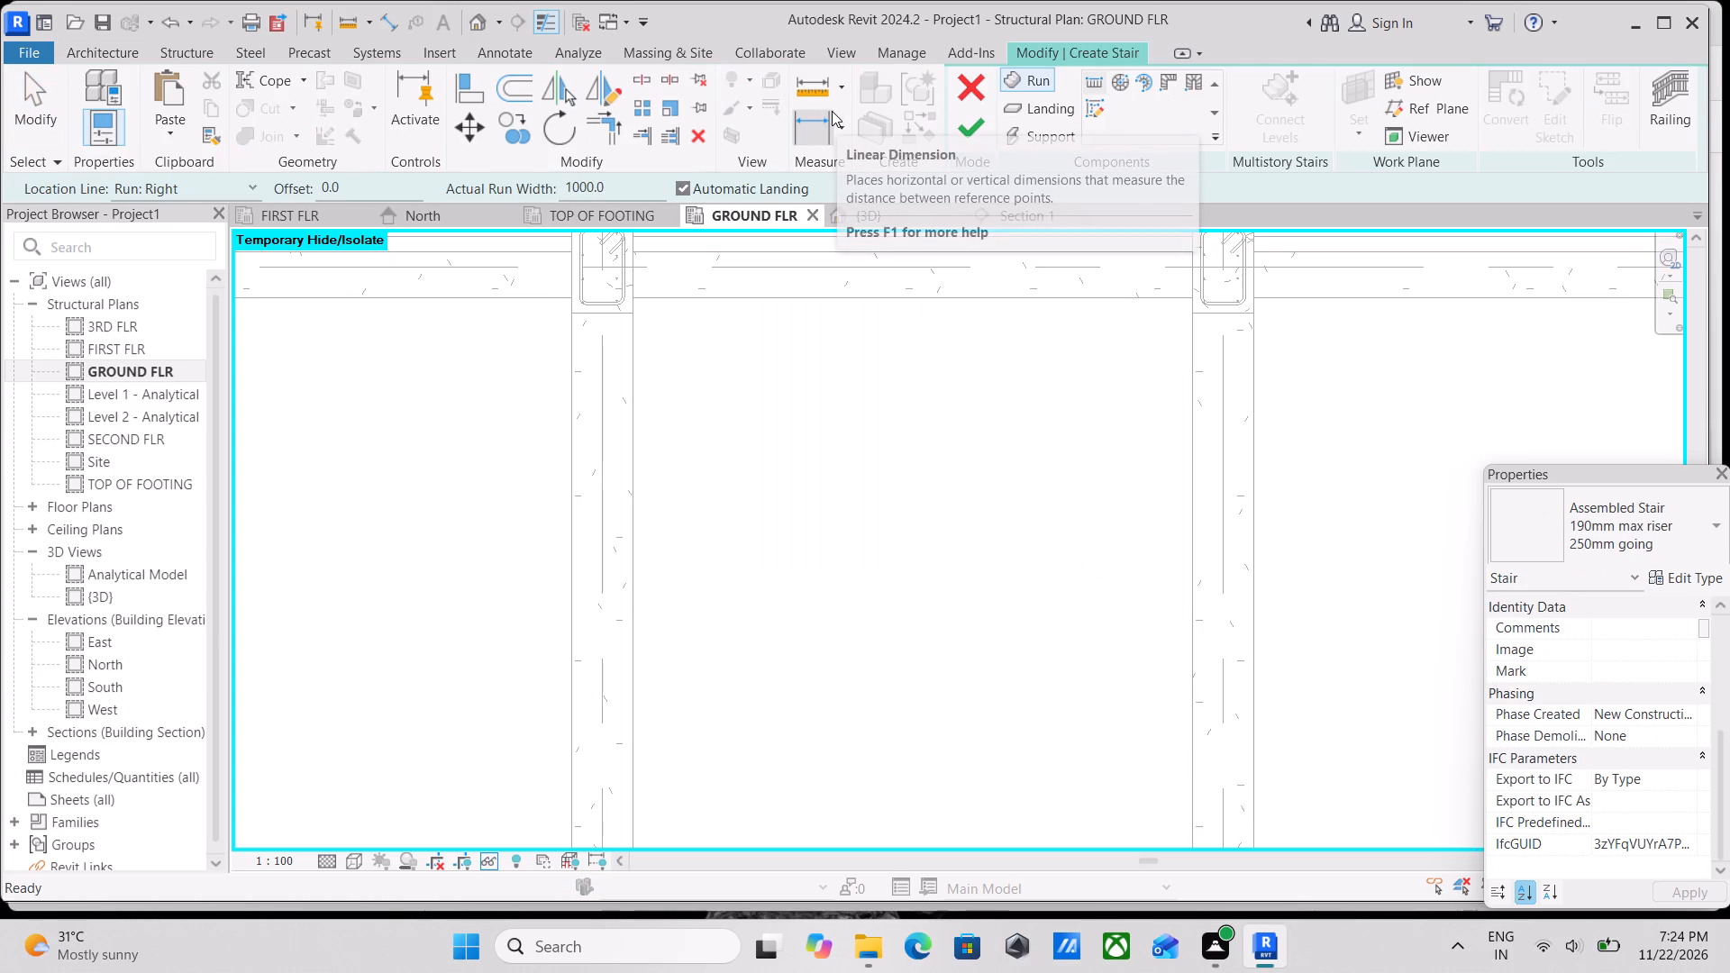
scroll(830, 550, down, 3)
middle_drag(830, 550, 850, 507)
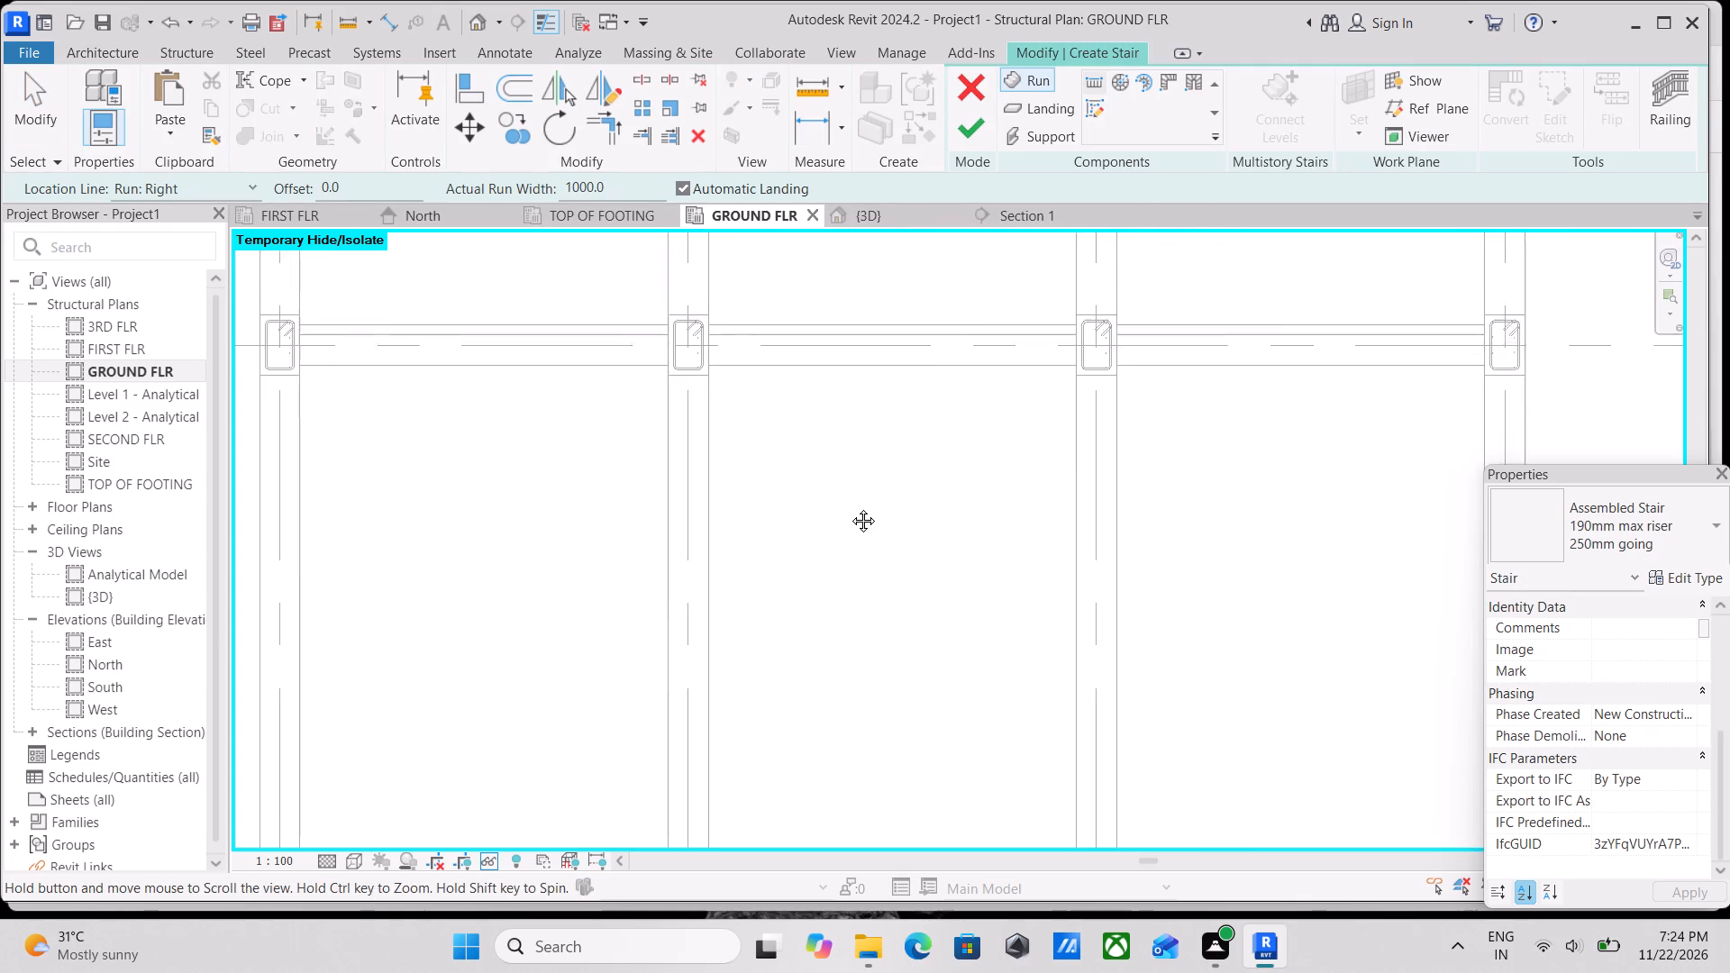
middle_drag(850, 507, 851, 505)
click(1085, 106)
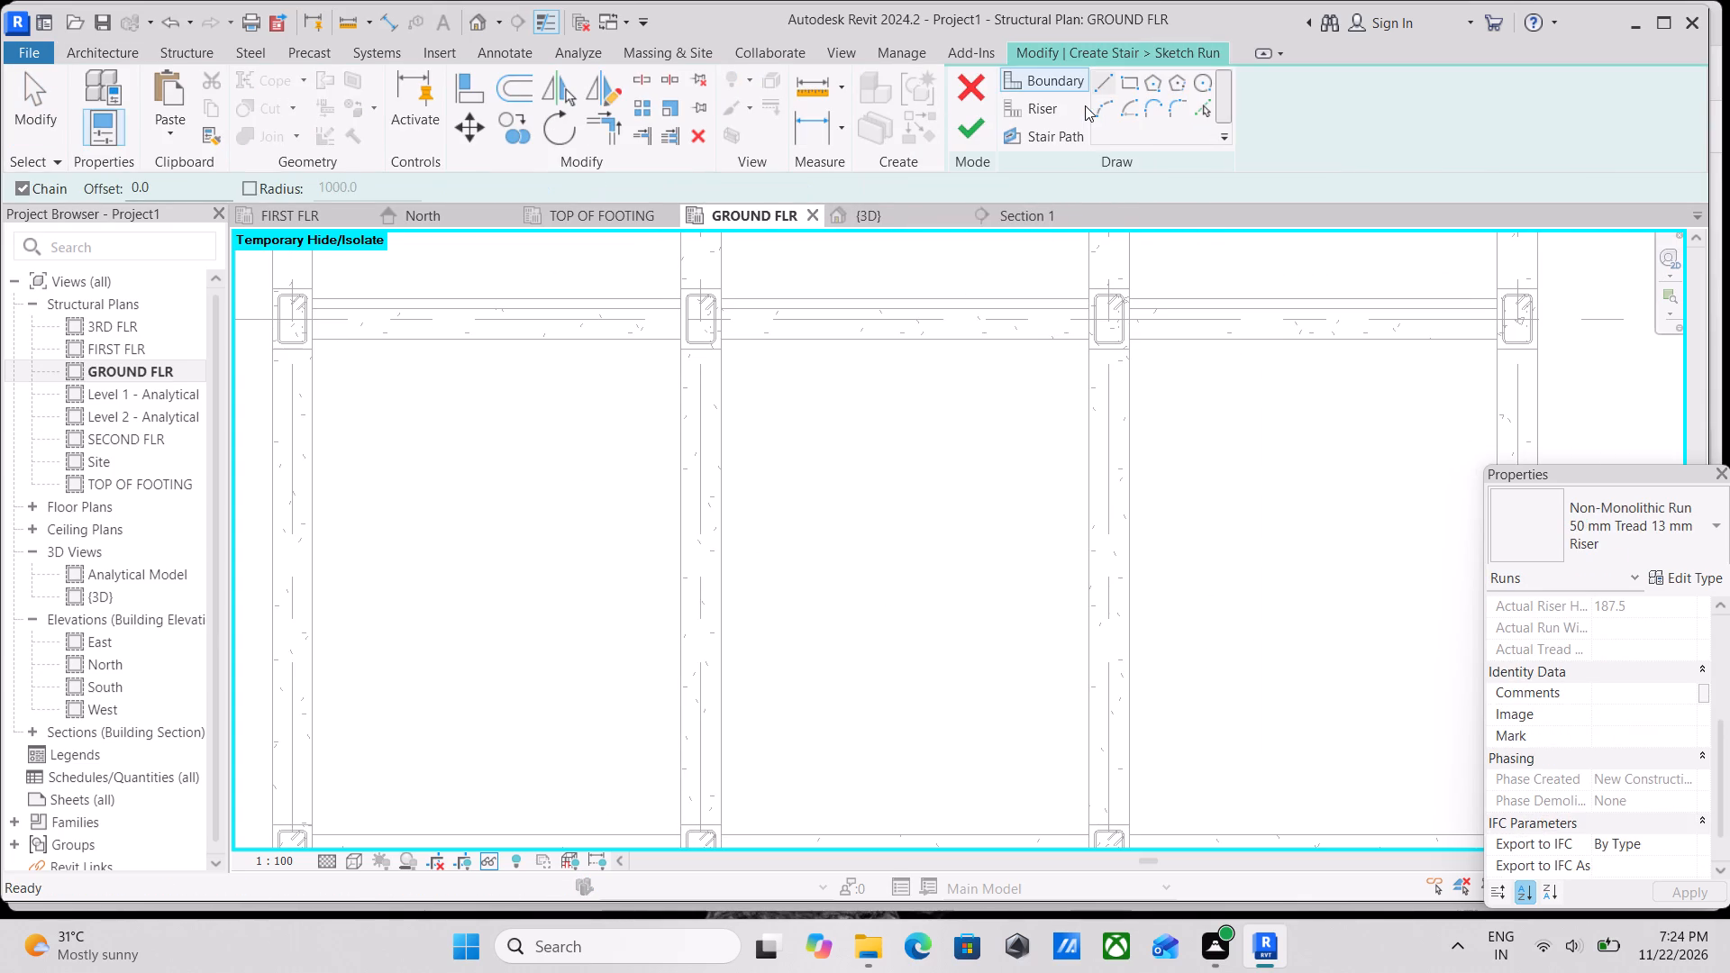
click(760, 560)
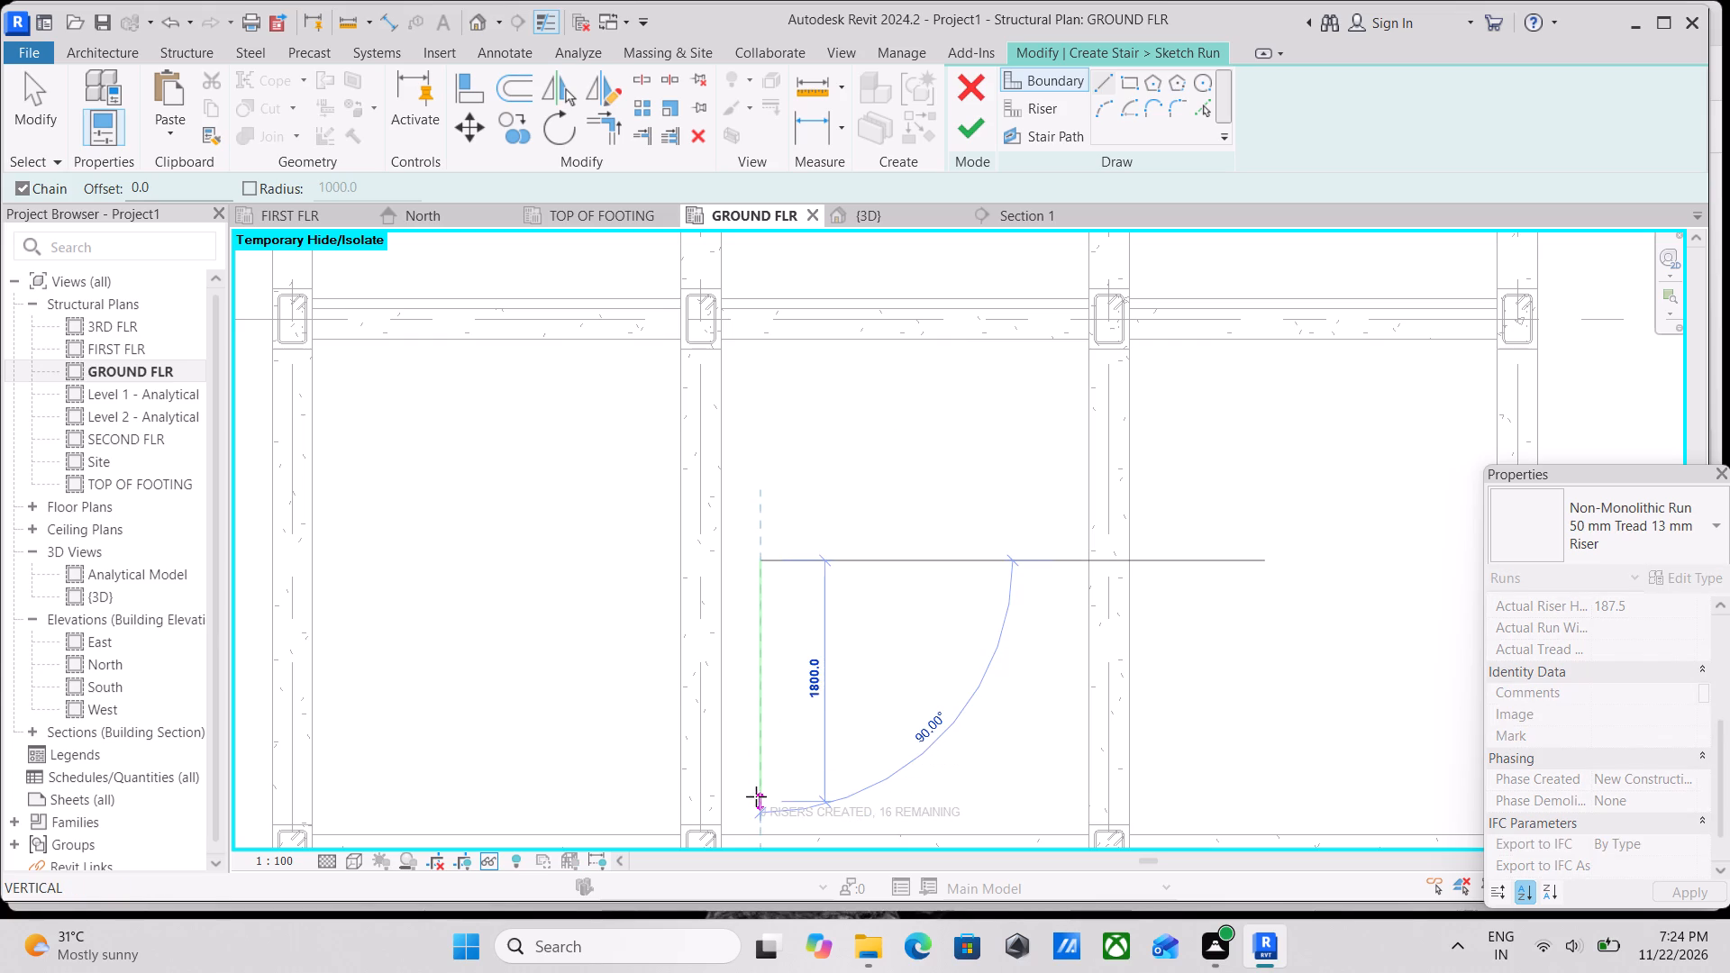
click(759, 803)
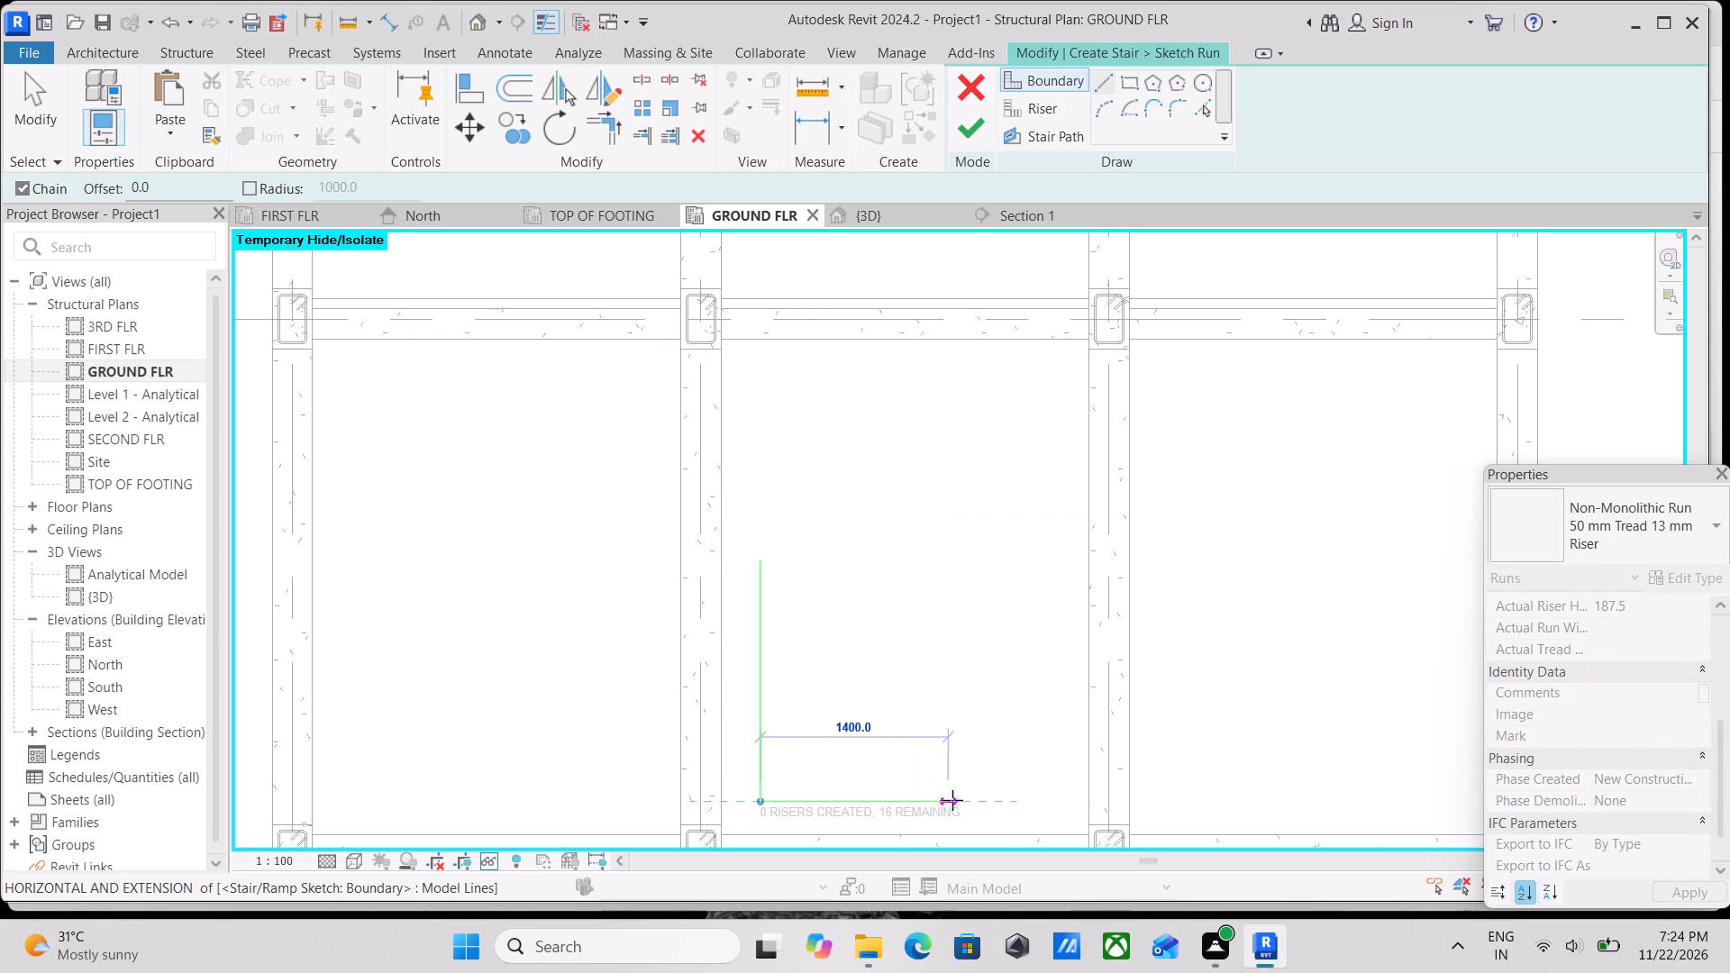
click(969, 804)
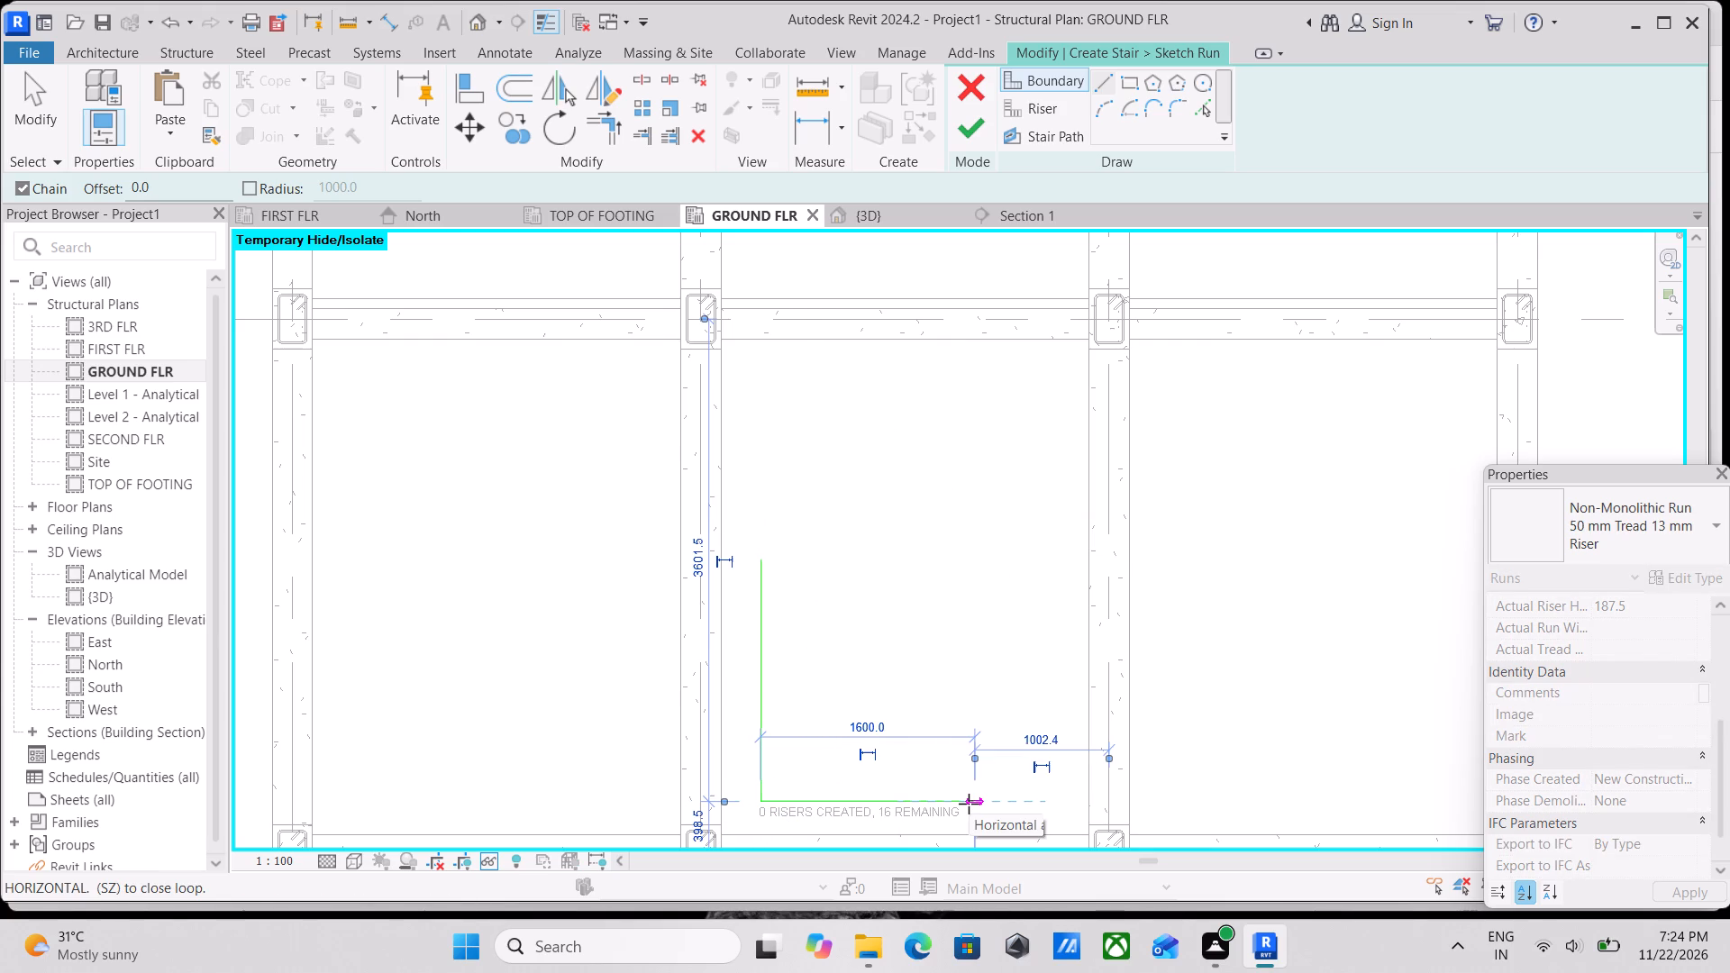
key(Escape)
key(Escape)
scroll(880, 846, up, 2)
key(Escape)
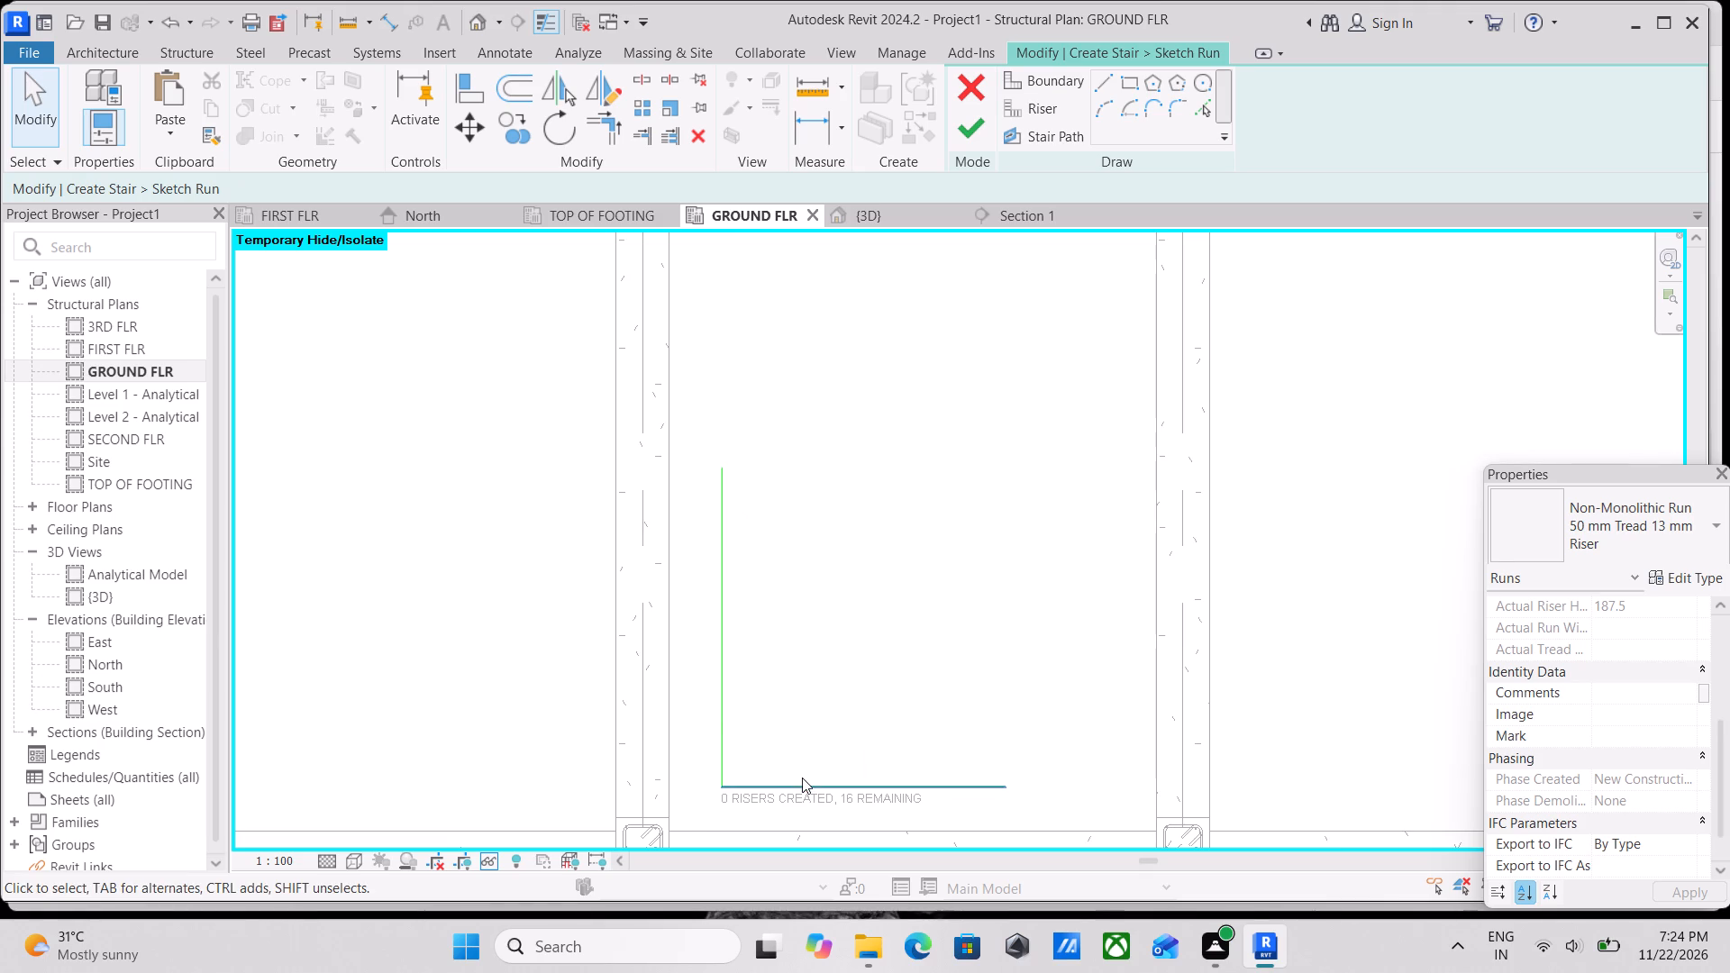
Set the length of the stair sketch's horizontal base line to 7'.
click(806, 779)
click(855, 708)
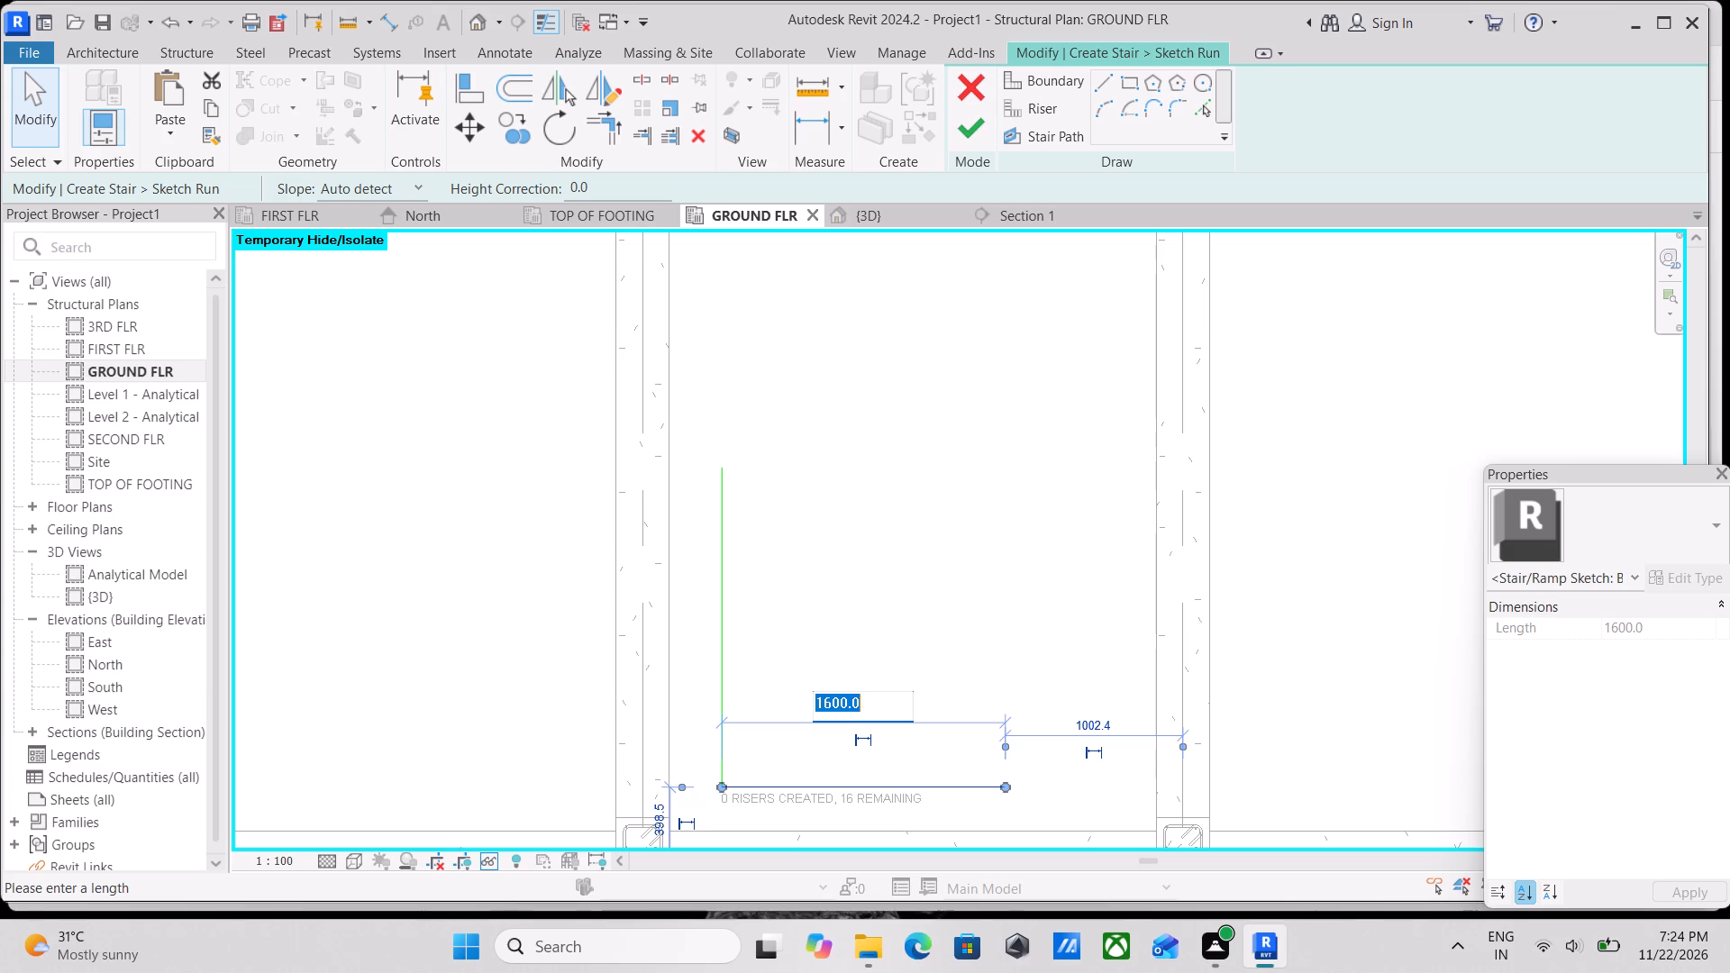
key(7)
key(apostrophe)
key(Return)
key(Escape)
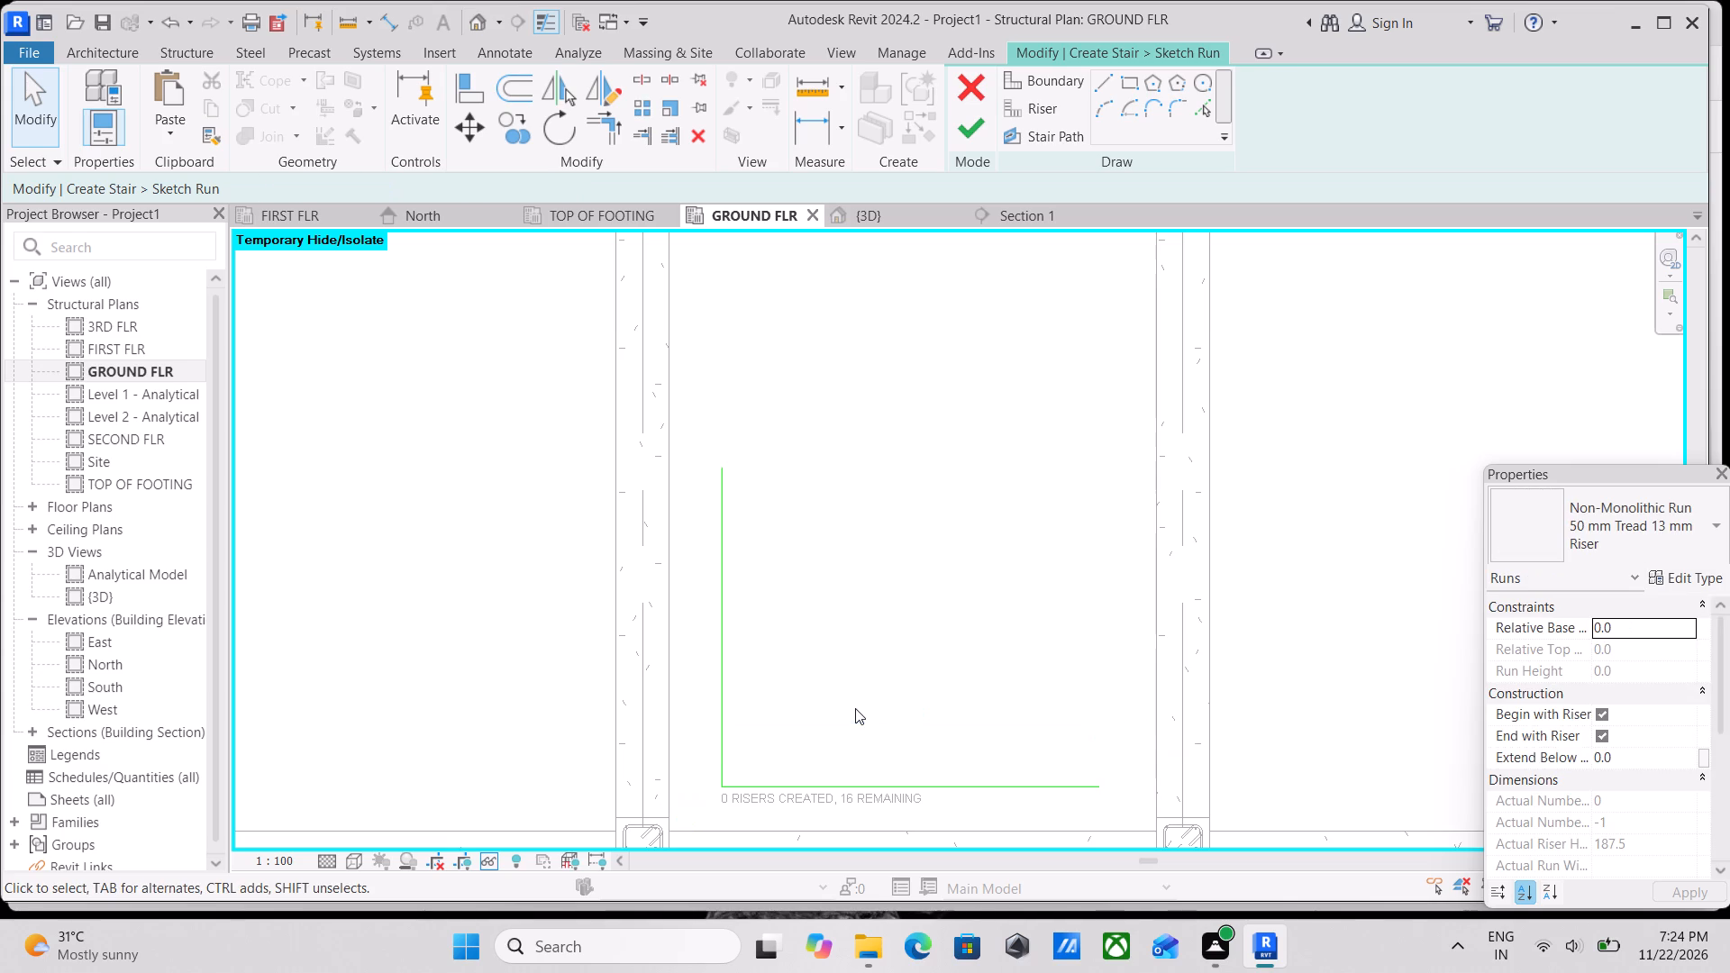
Draw the right boundary line 1800 mm up from the base line's free end, level with the top of the left boundary.
scroll(876, 723, up, 1)
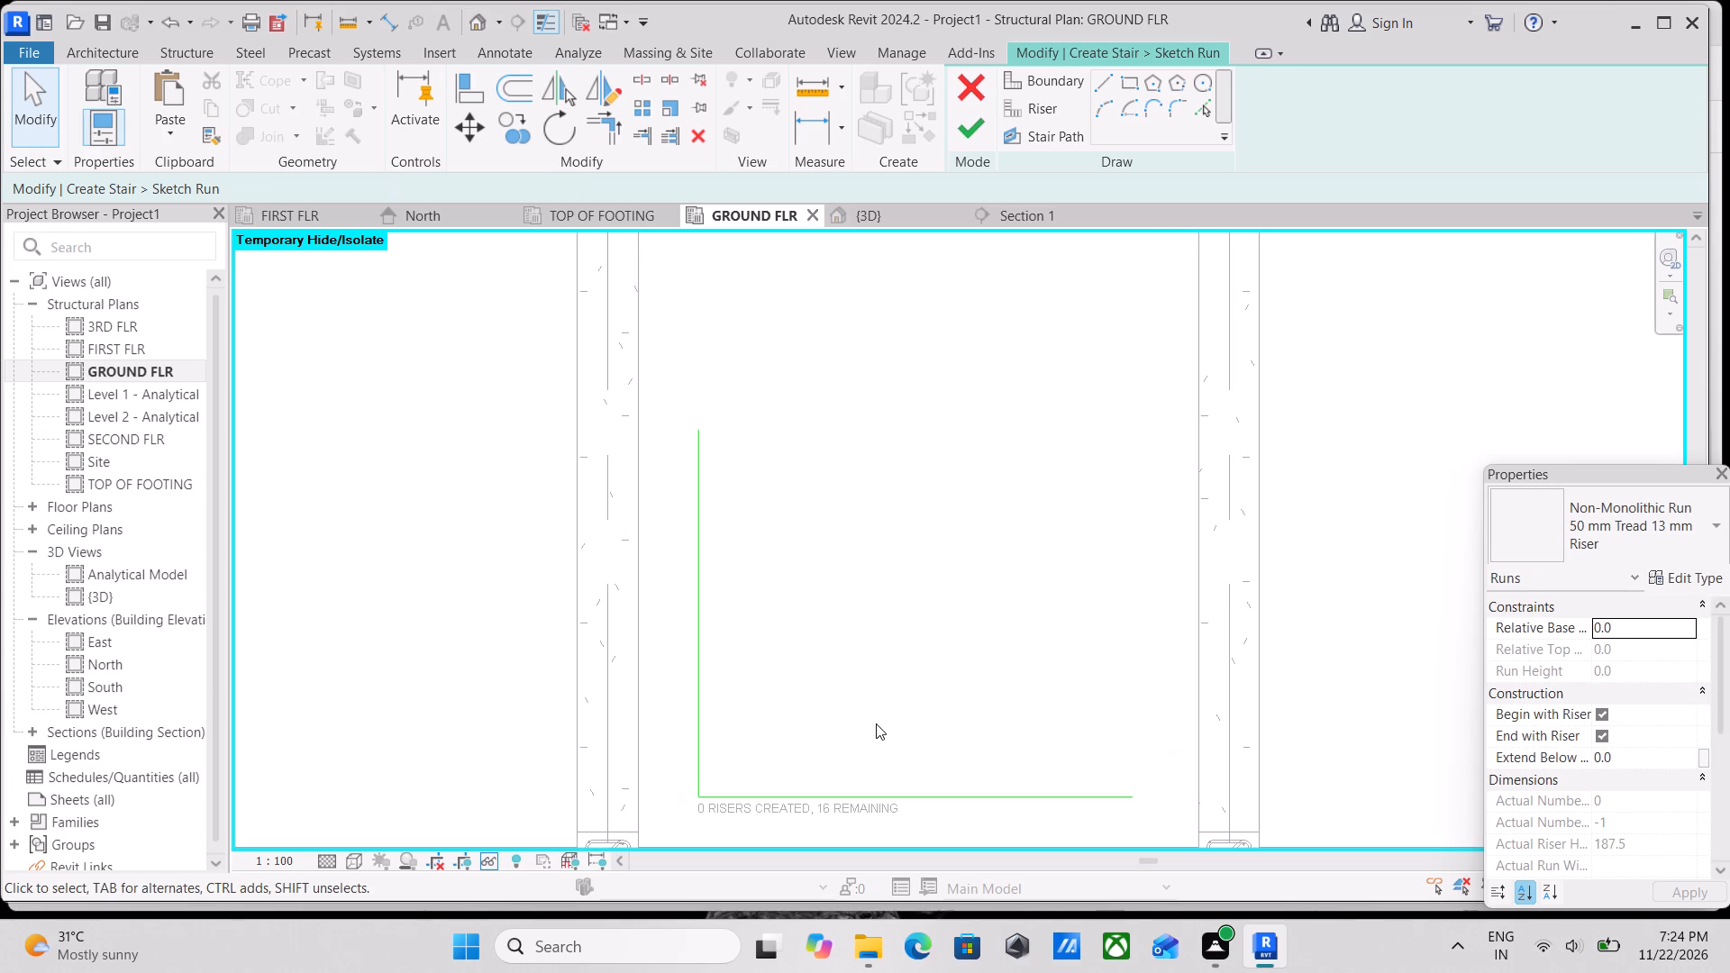
scroll(887, 753, up, 1)
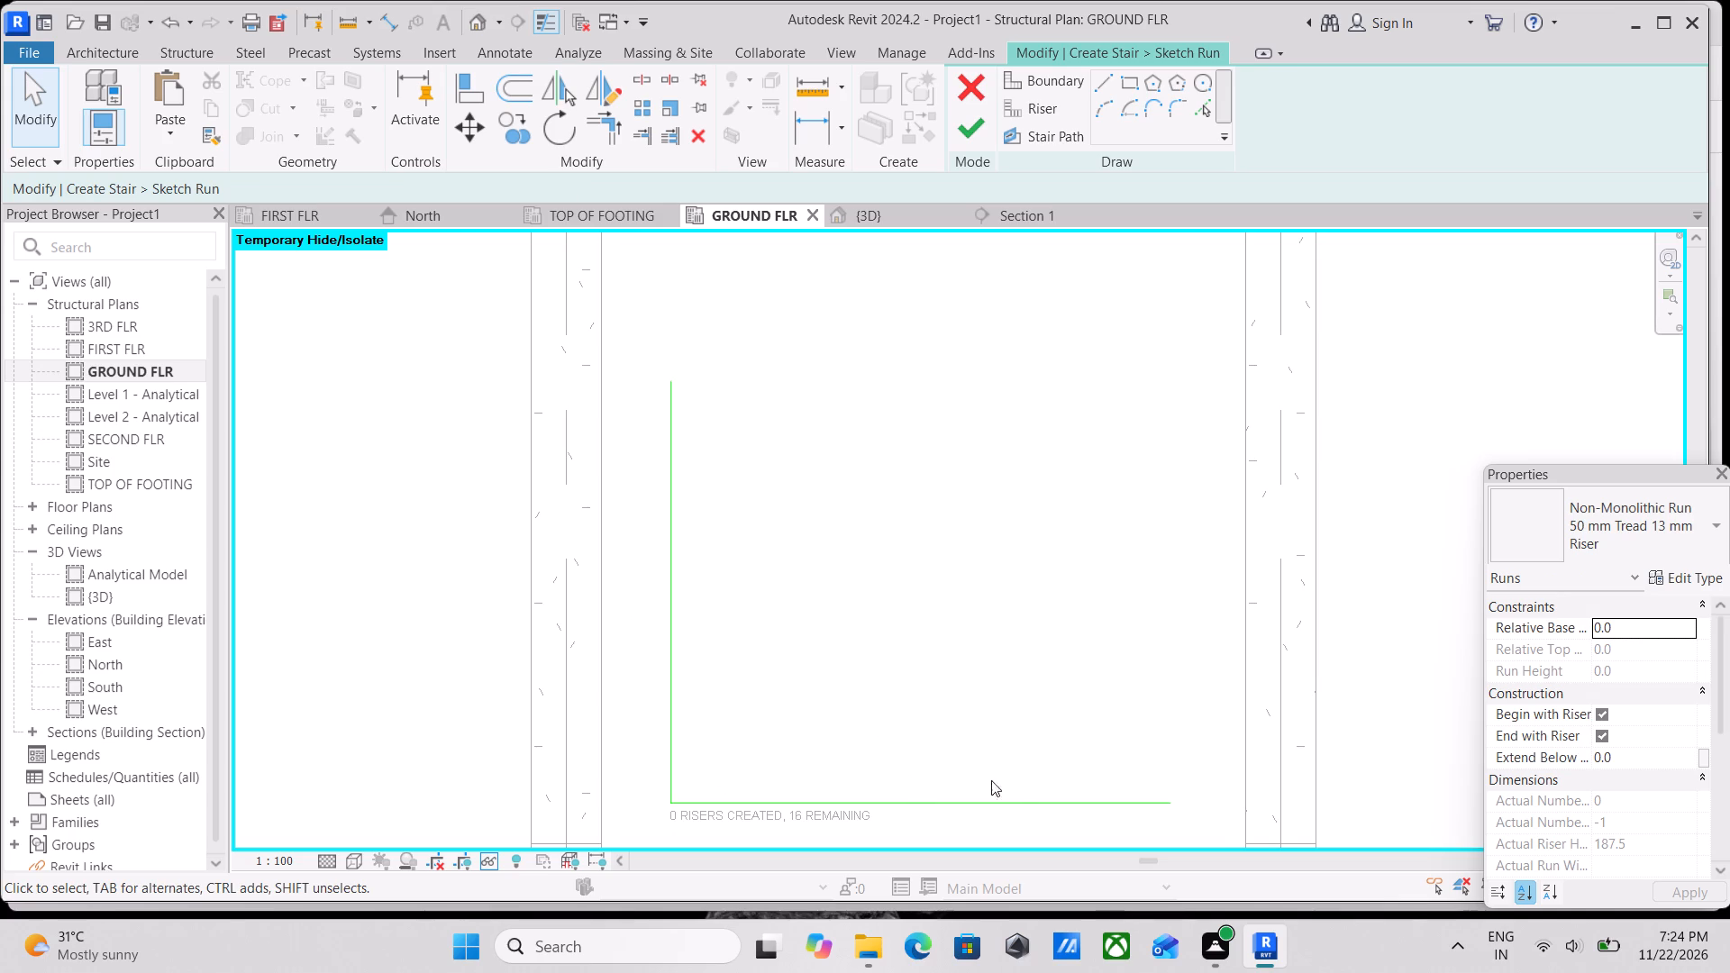
scroll(1014, 723, down, 1)
middle_drag(1003, 709, 787, 611)
scroll(807, 631, down, 2)
middle_drag(807, 631, 804, 631)
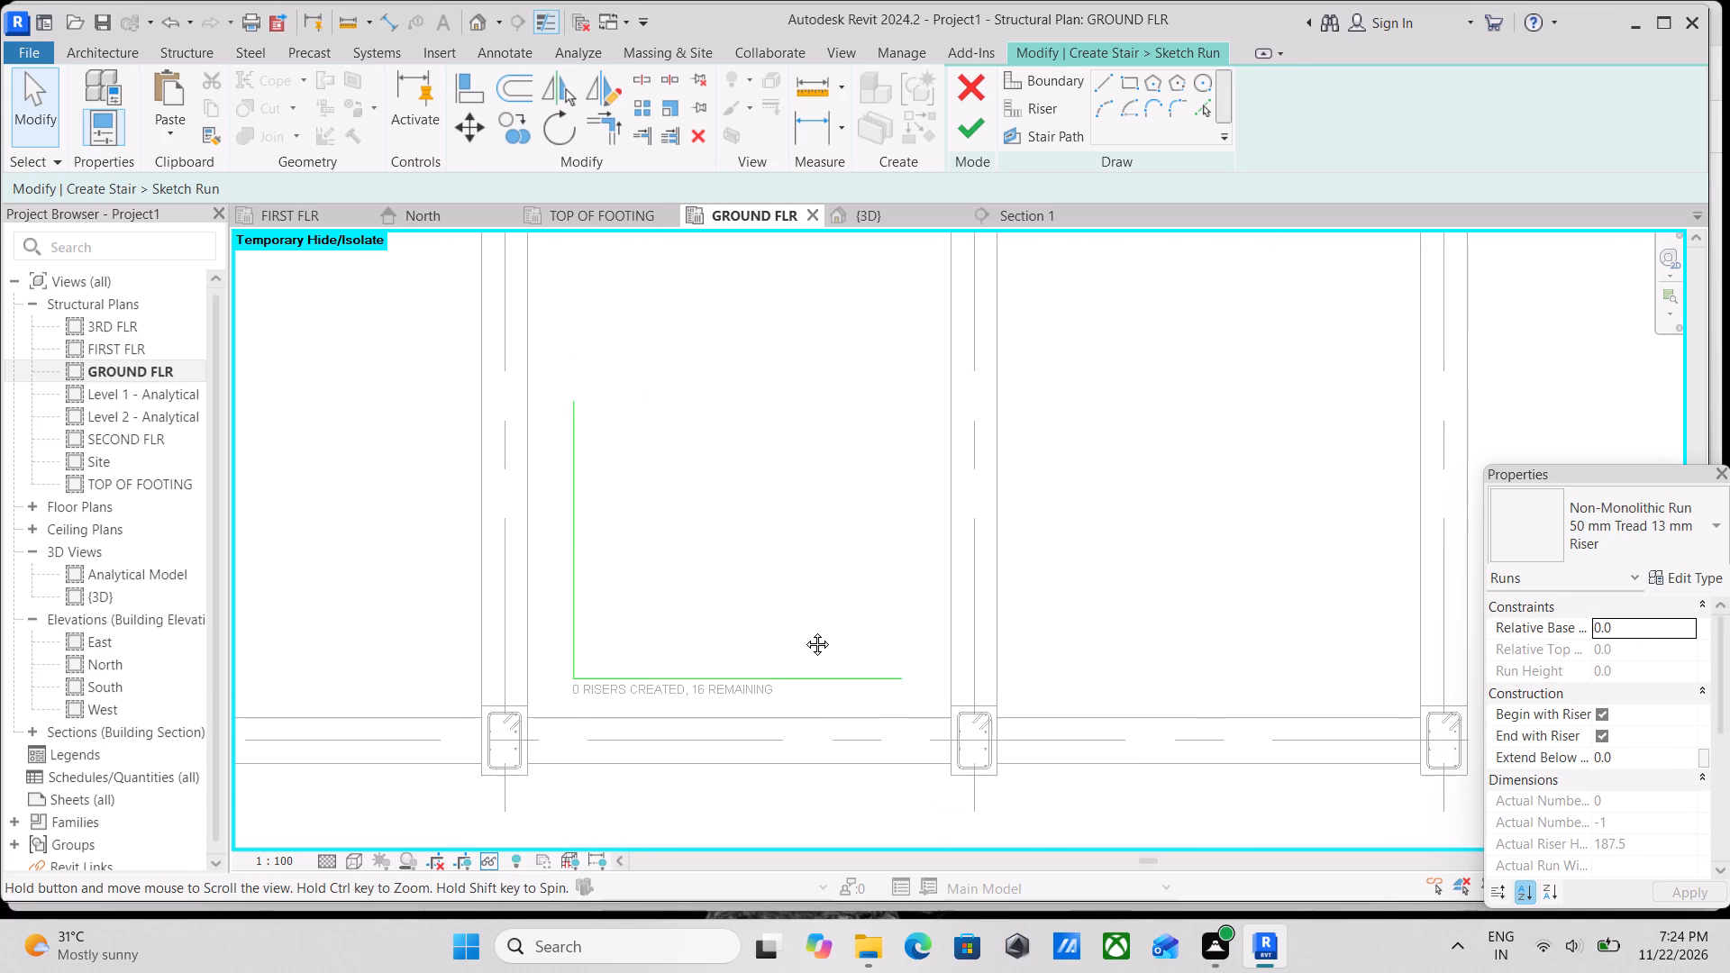
middle_drag(804, 631, 788, 631)
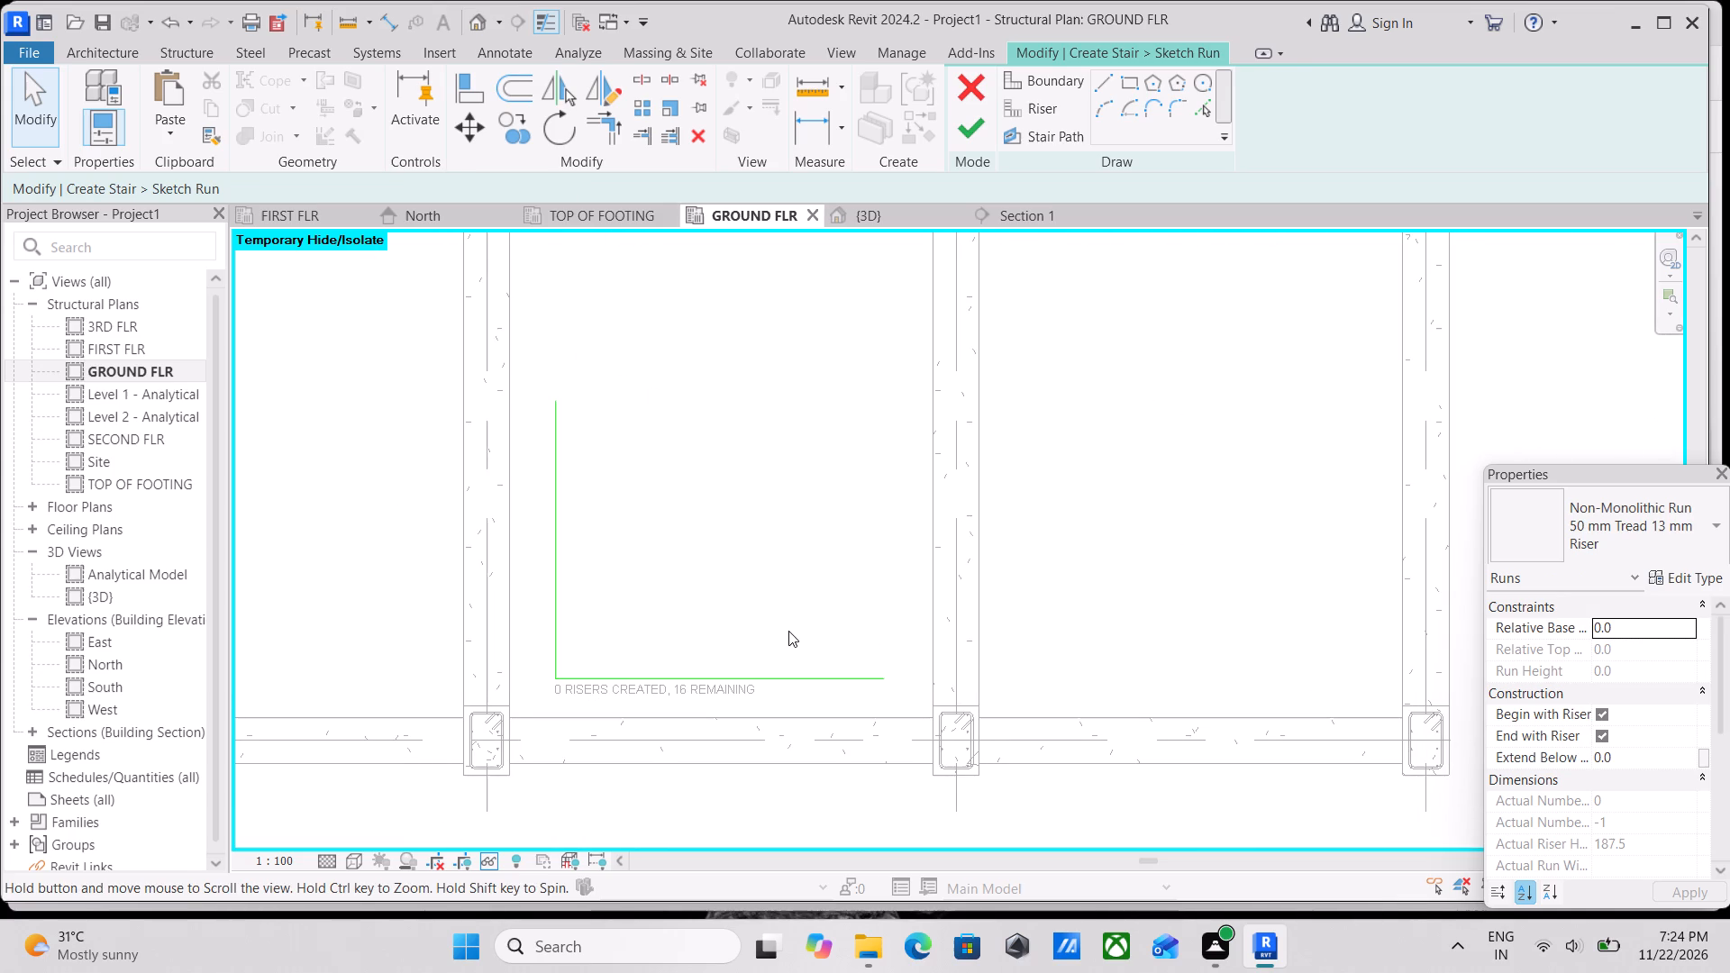
scroll(790, 642, up, 2)
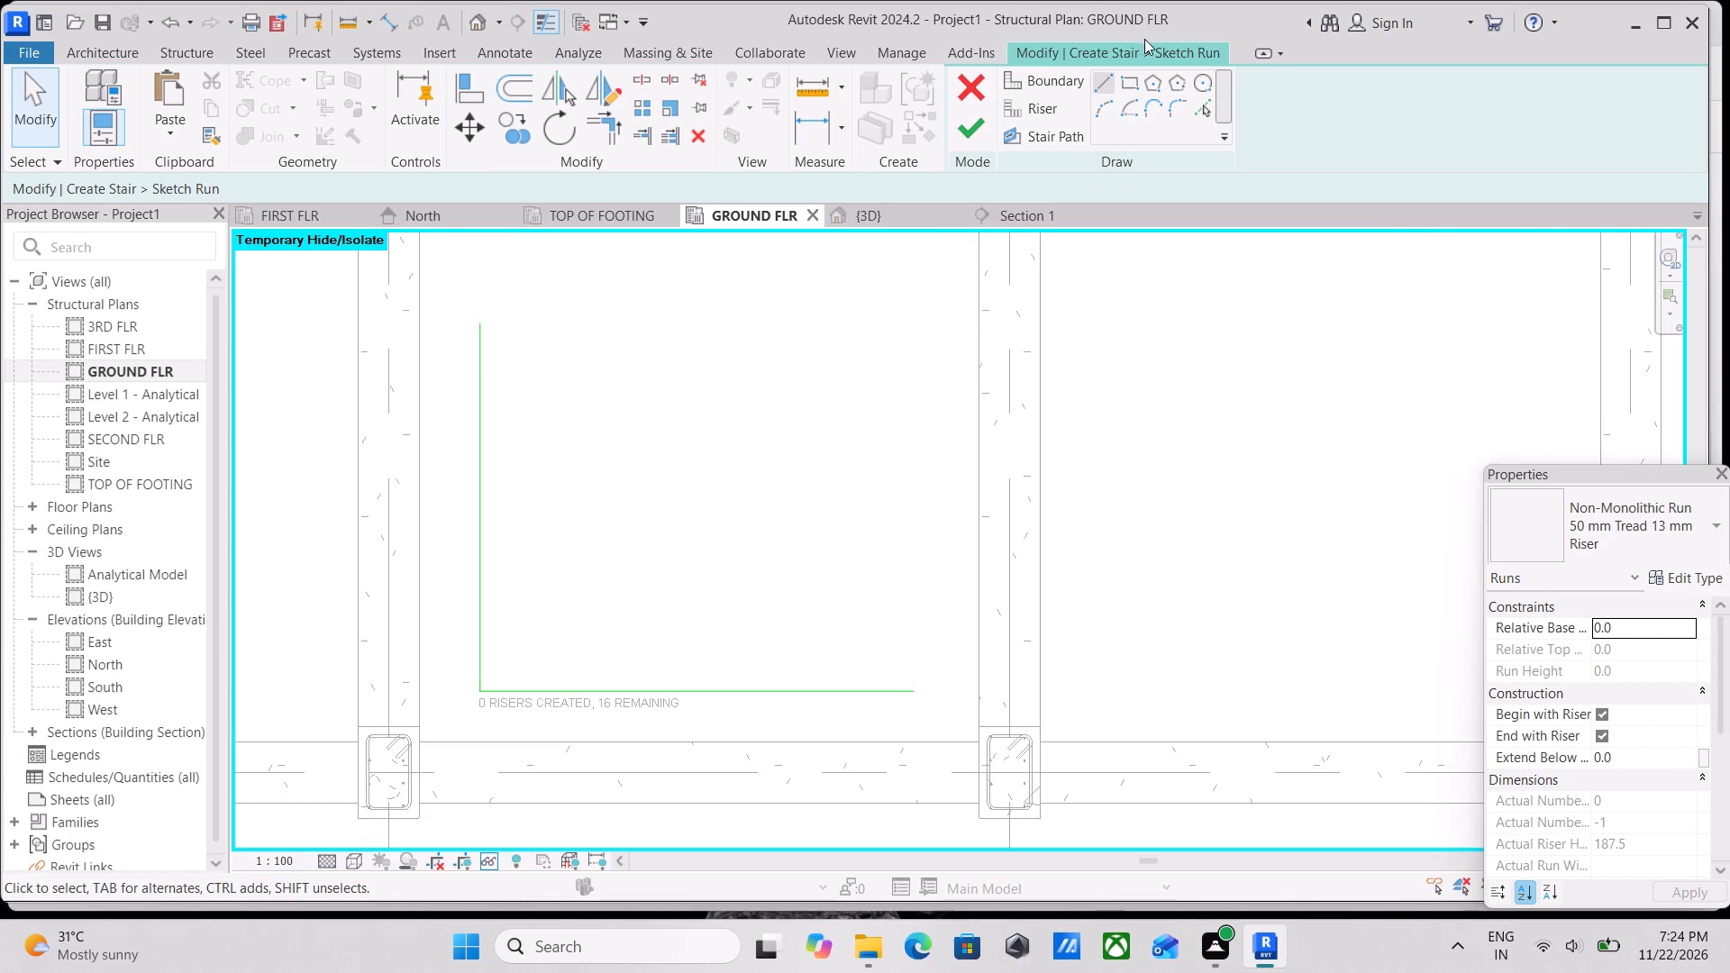
click(1106, 73)
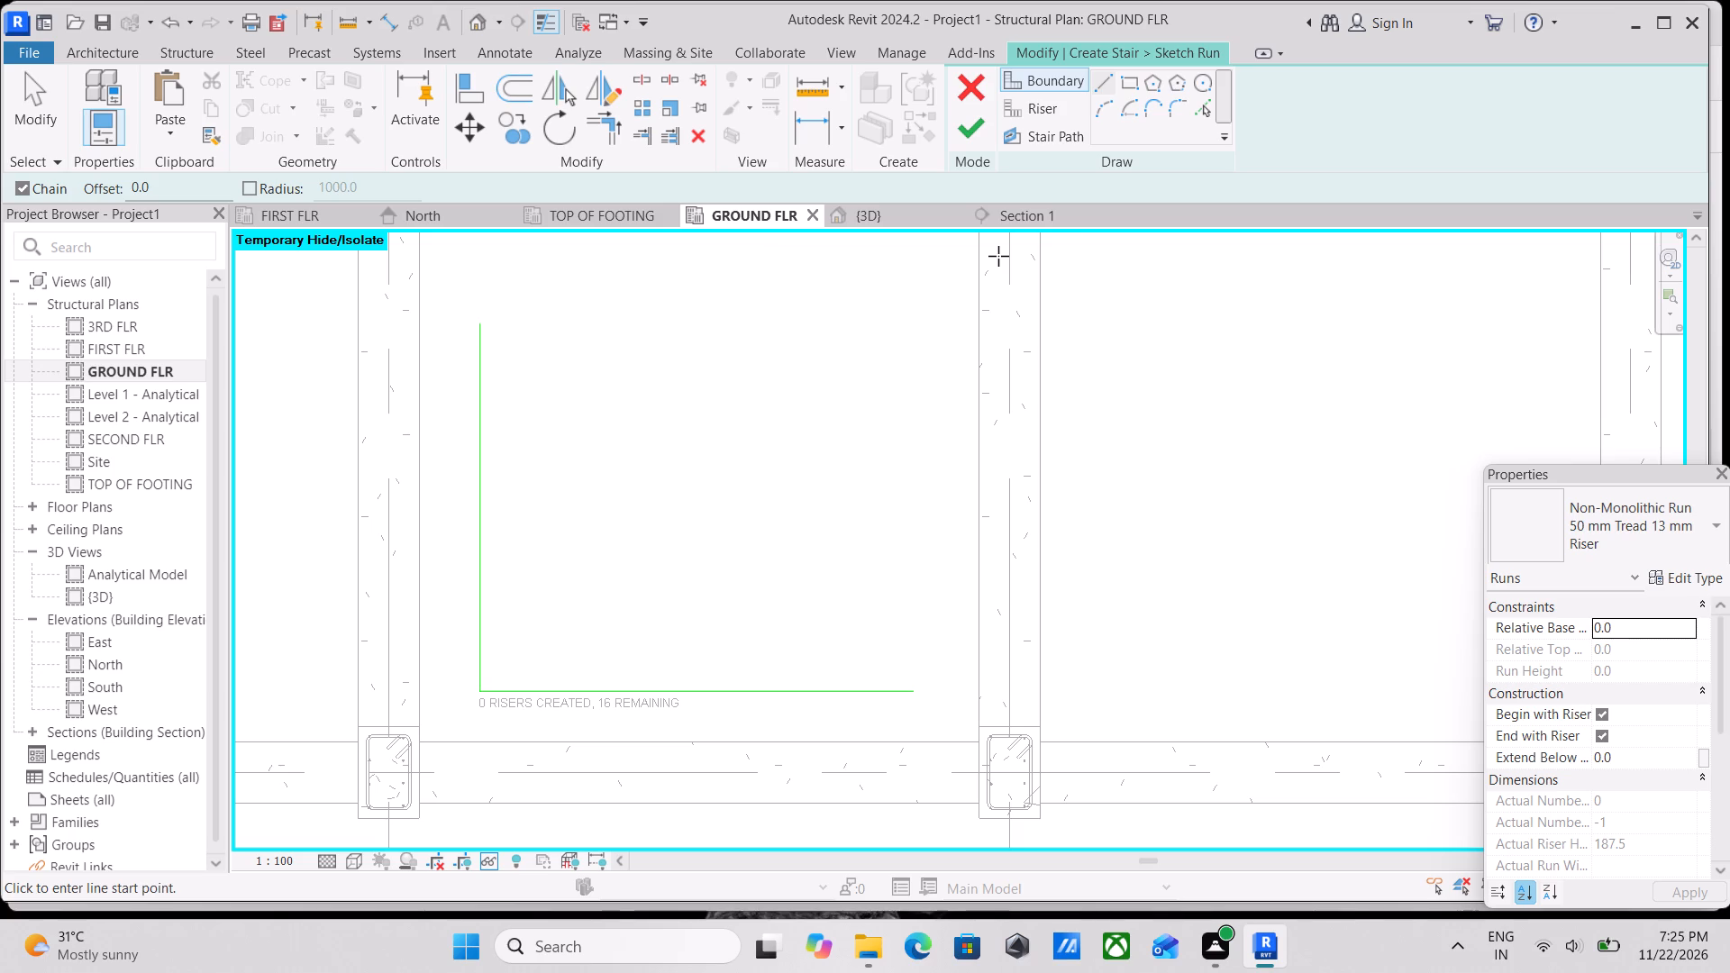
scroll(1055, 440, up, 1)
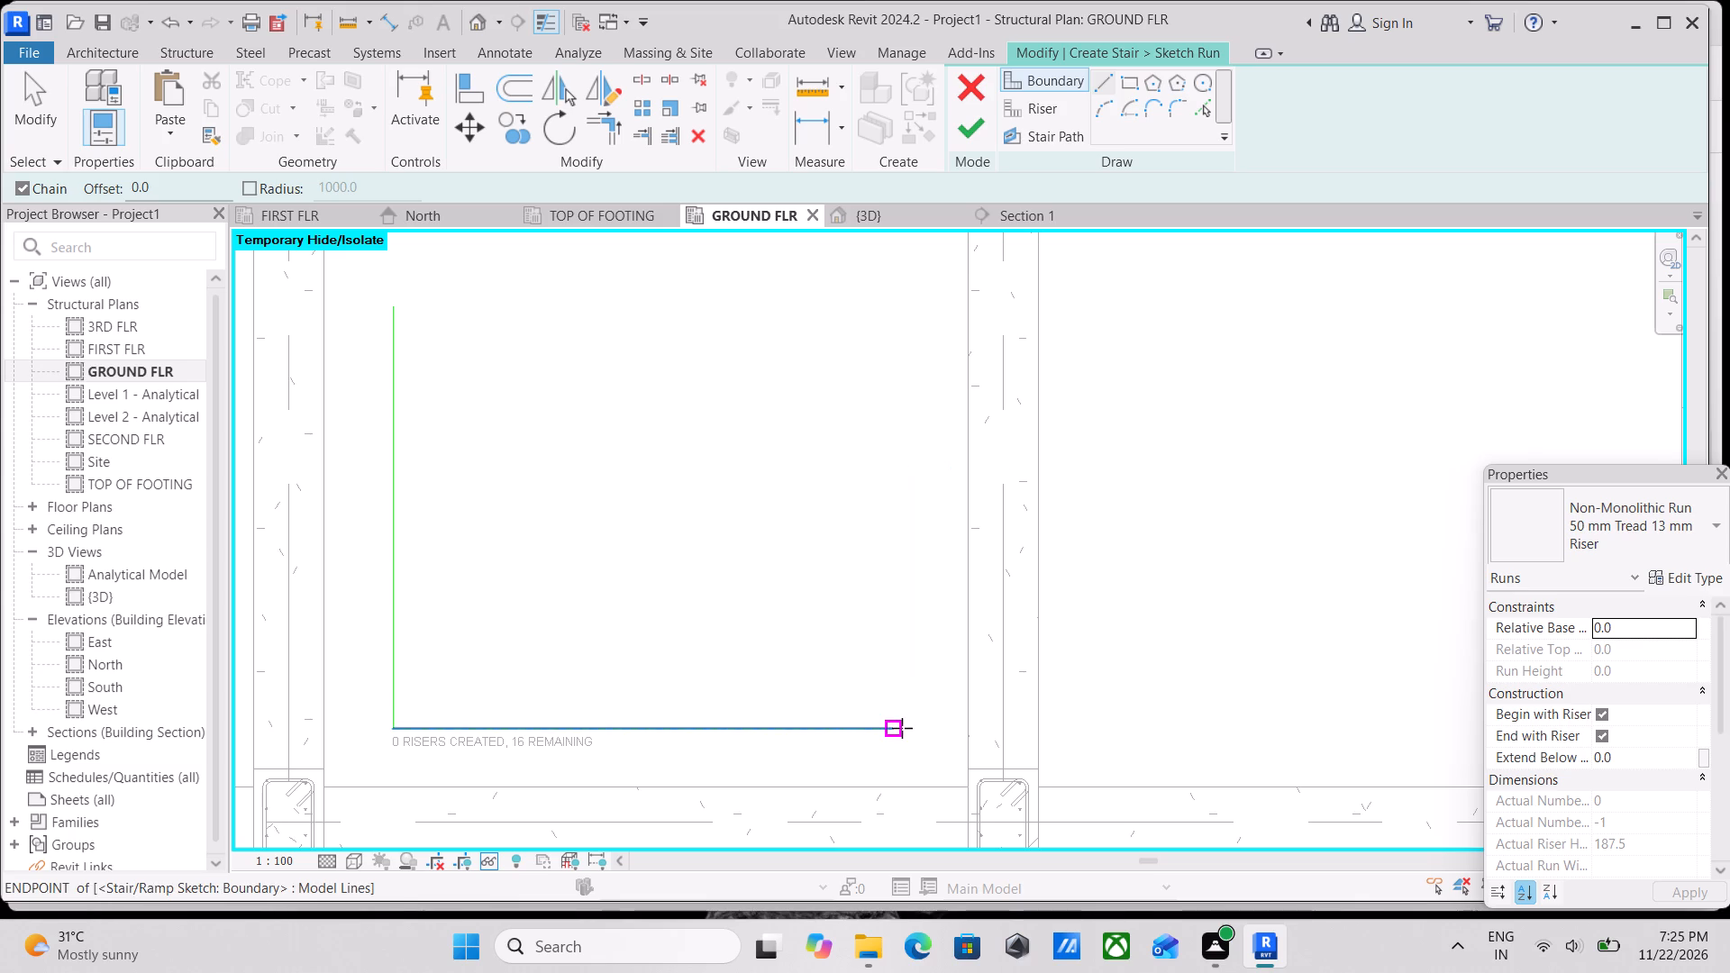
click(902, 728)
middle_drag(894, 487, 900, 651)
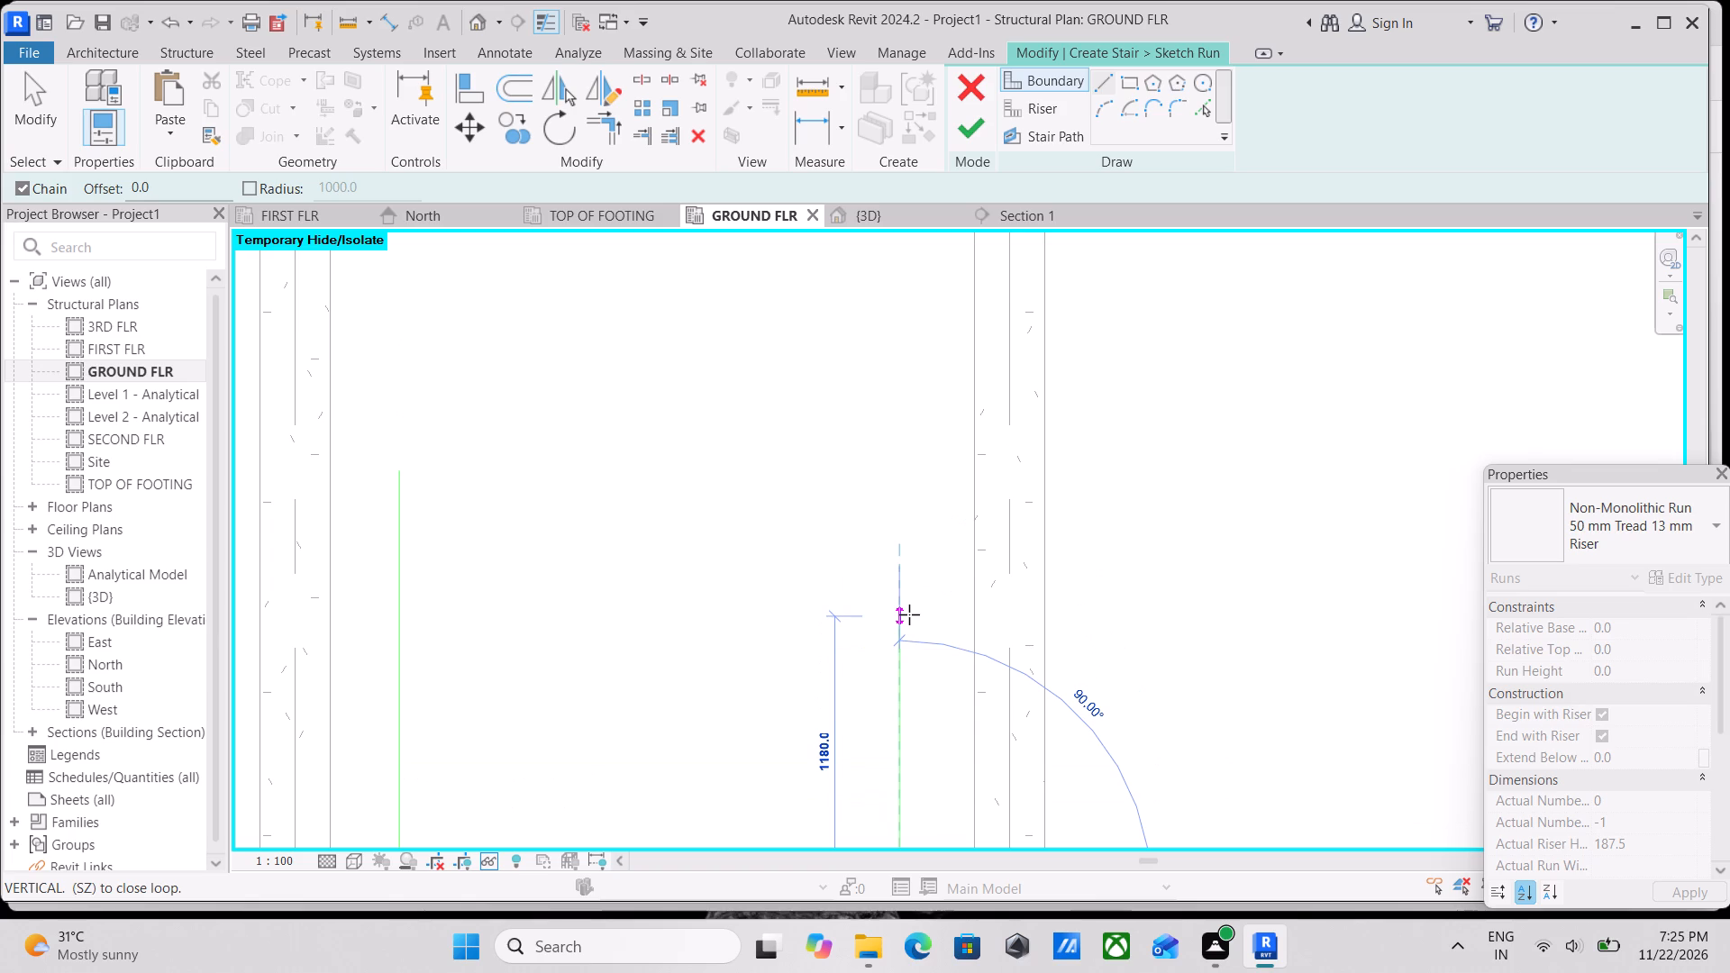
scroll(810, 433, down, 2)
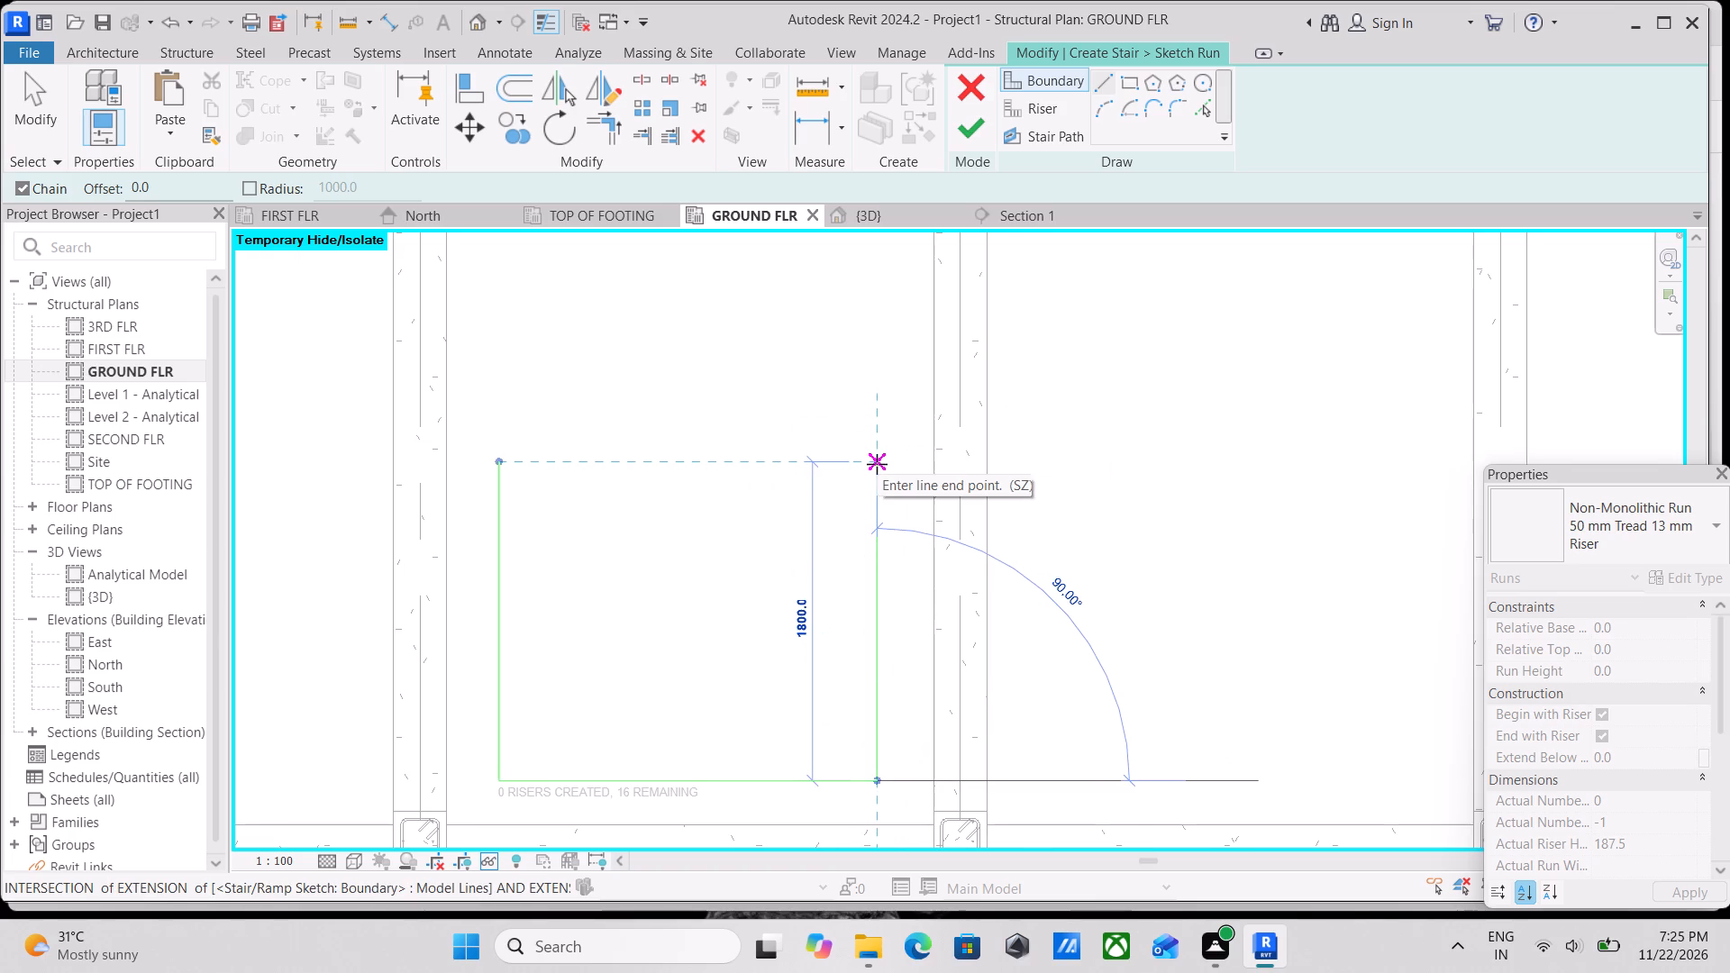
click(877, 464)
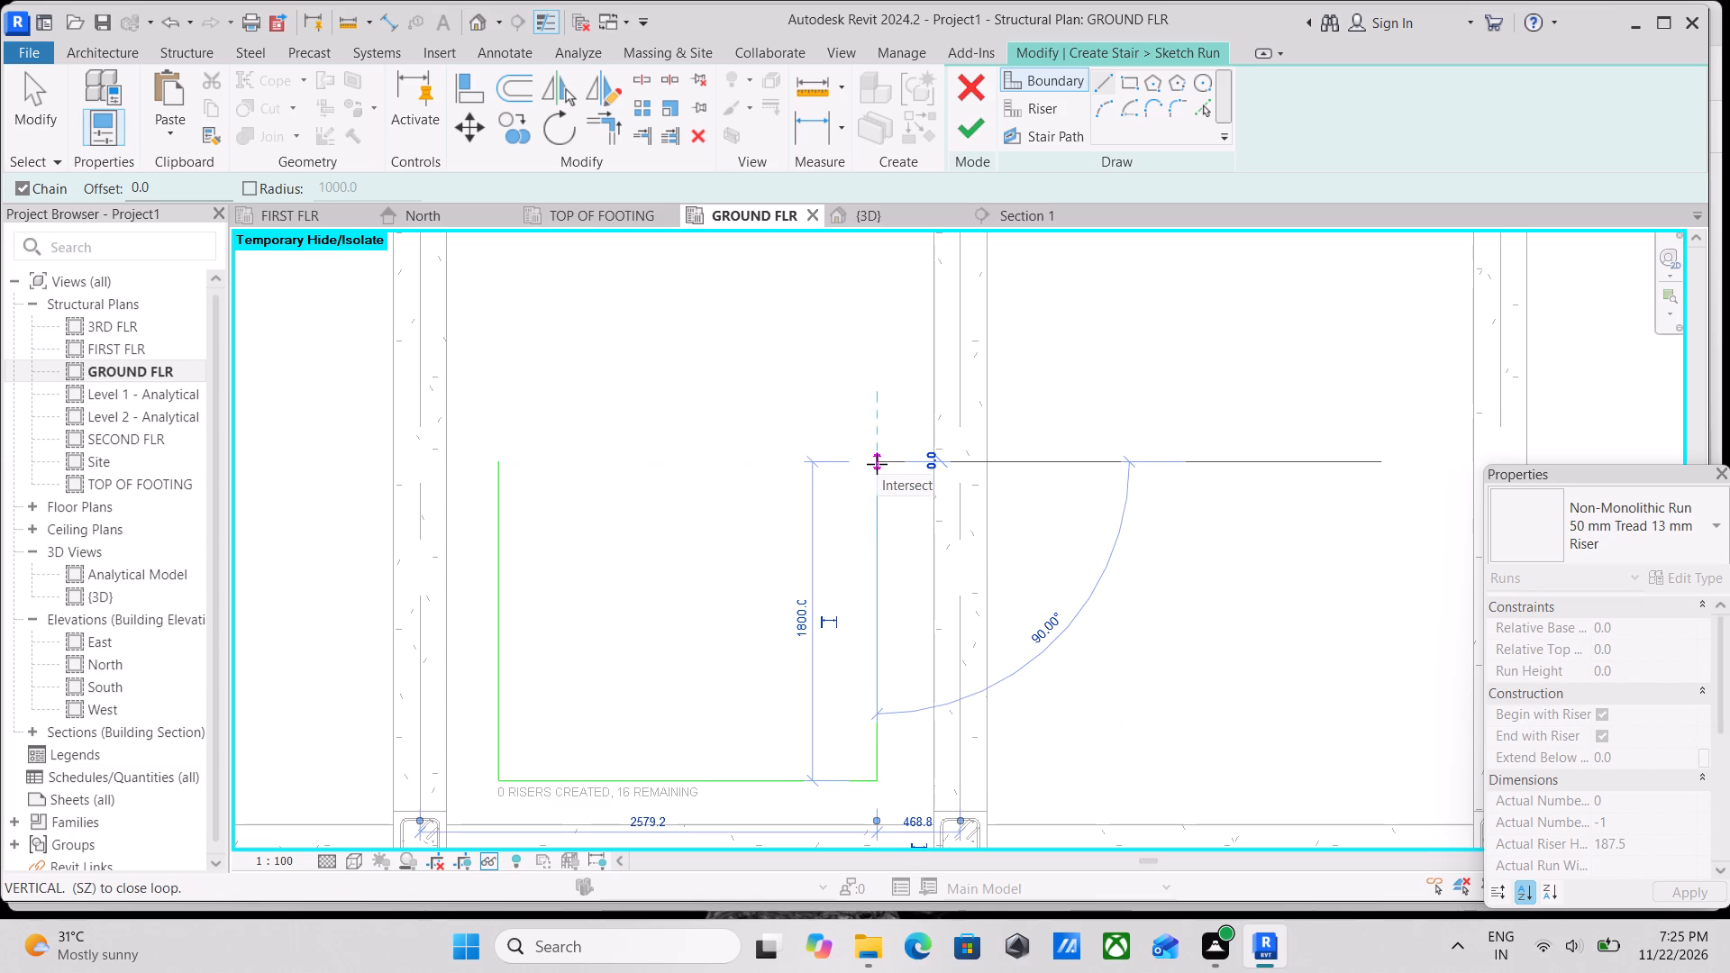
key(Escape)
key(Escape)
scroll(900, 501, up, 1)
key(Escape)
Extend the upper end of the right boundary line to a length of 2100 mm.
scroll(856, 429, up, 2)
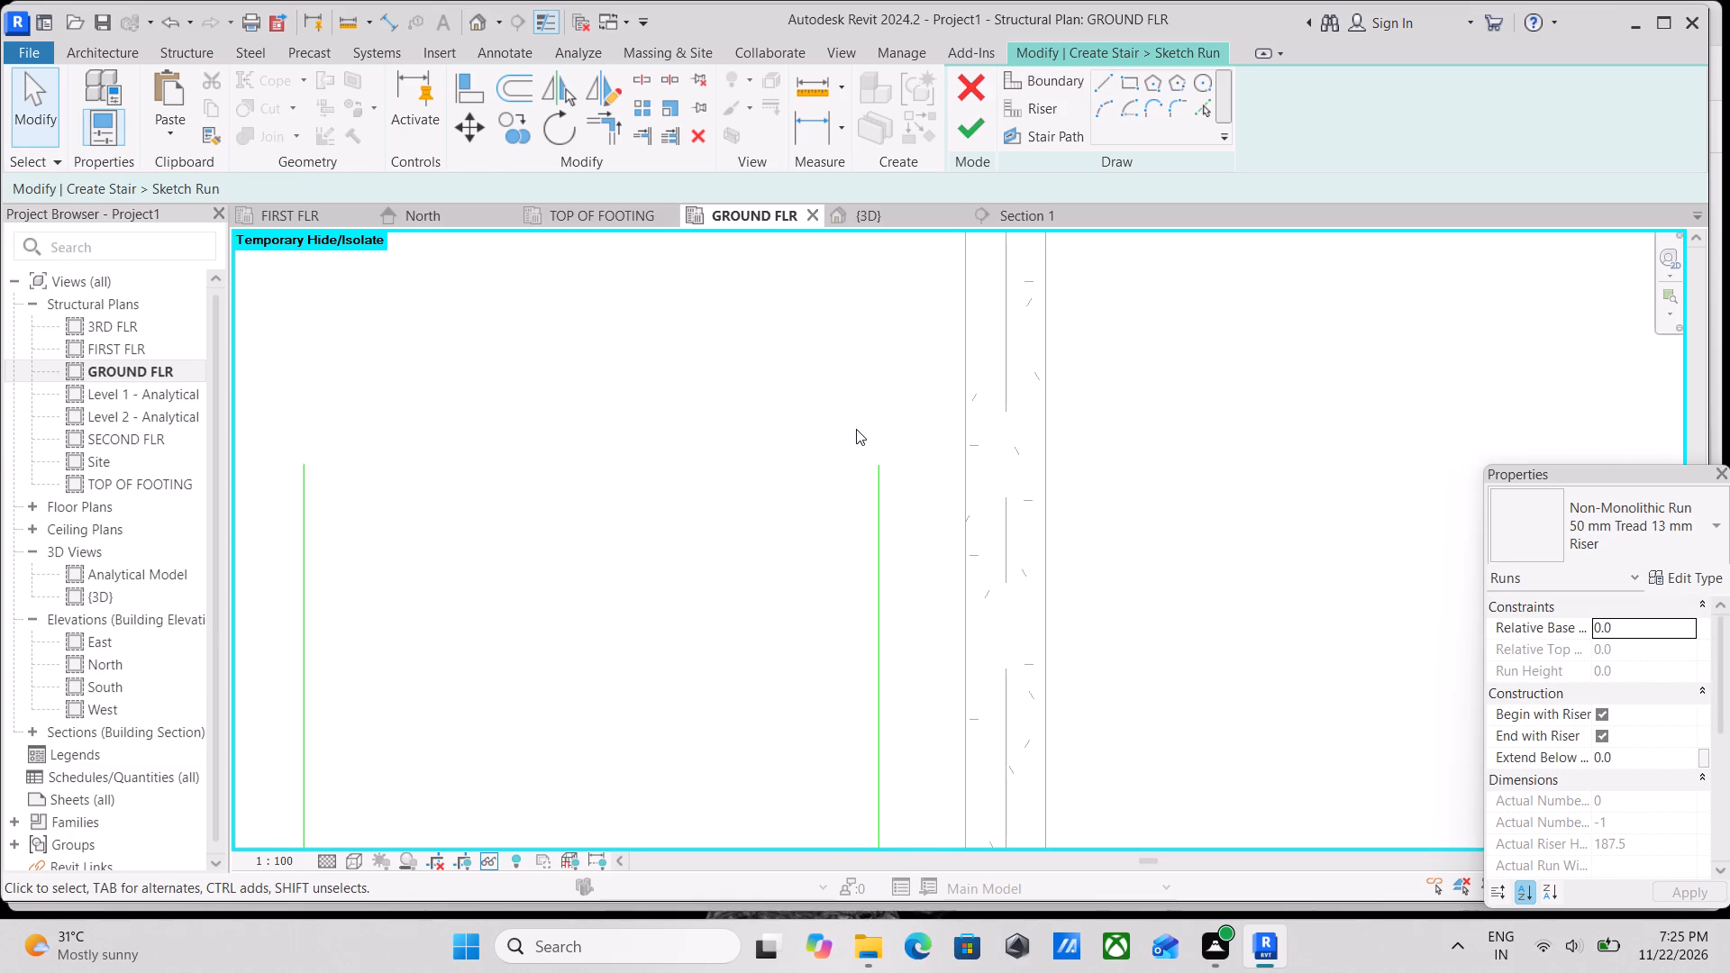
click(885, 491)
scroll(880, 482, down, 2)
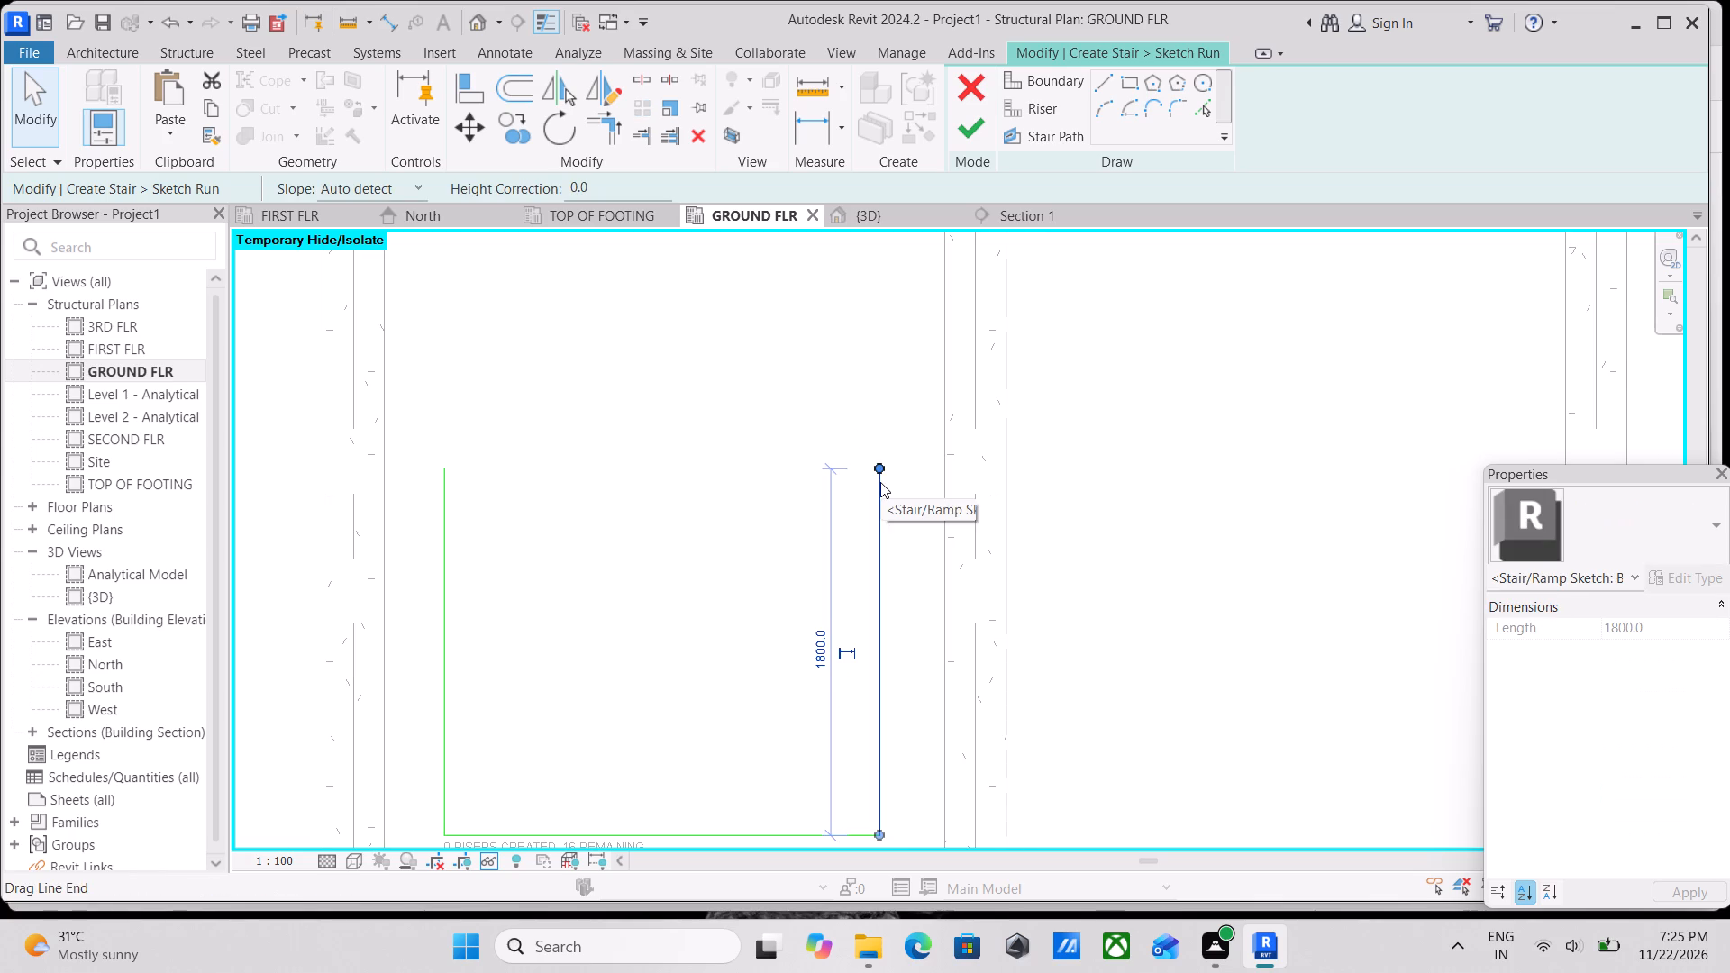
scroll(880, 482, down, 1)
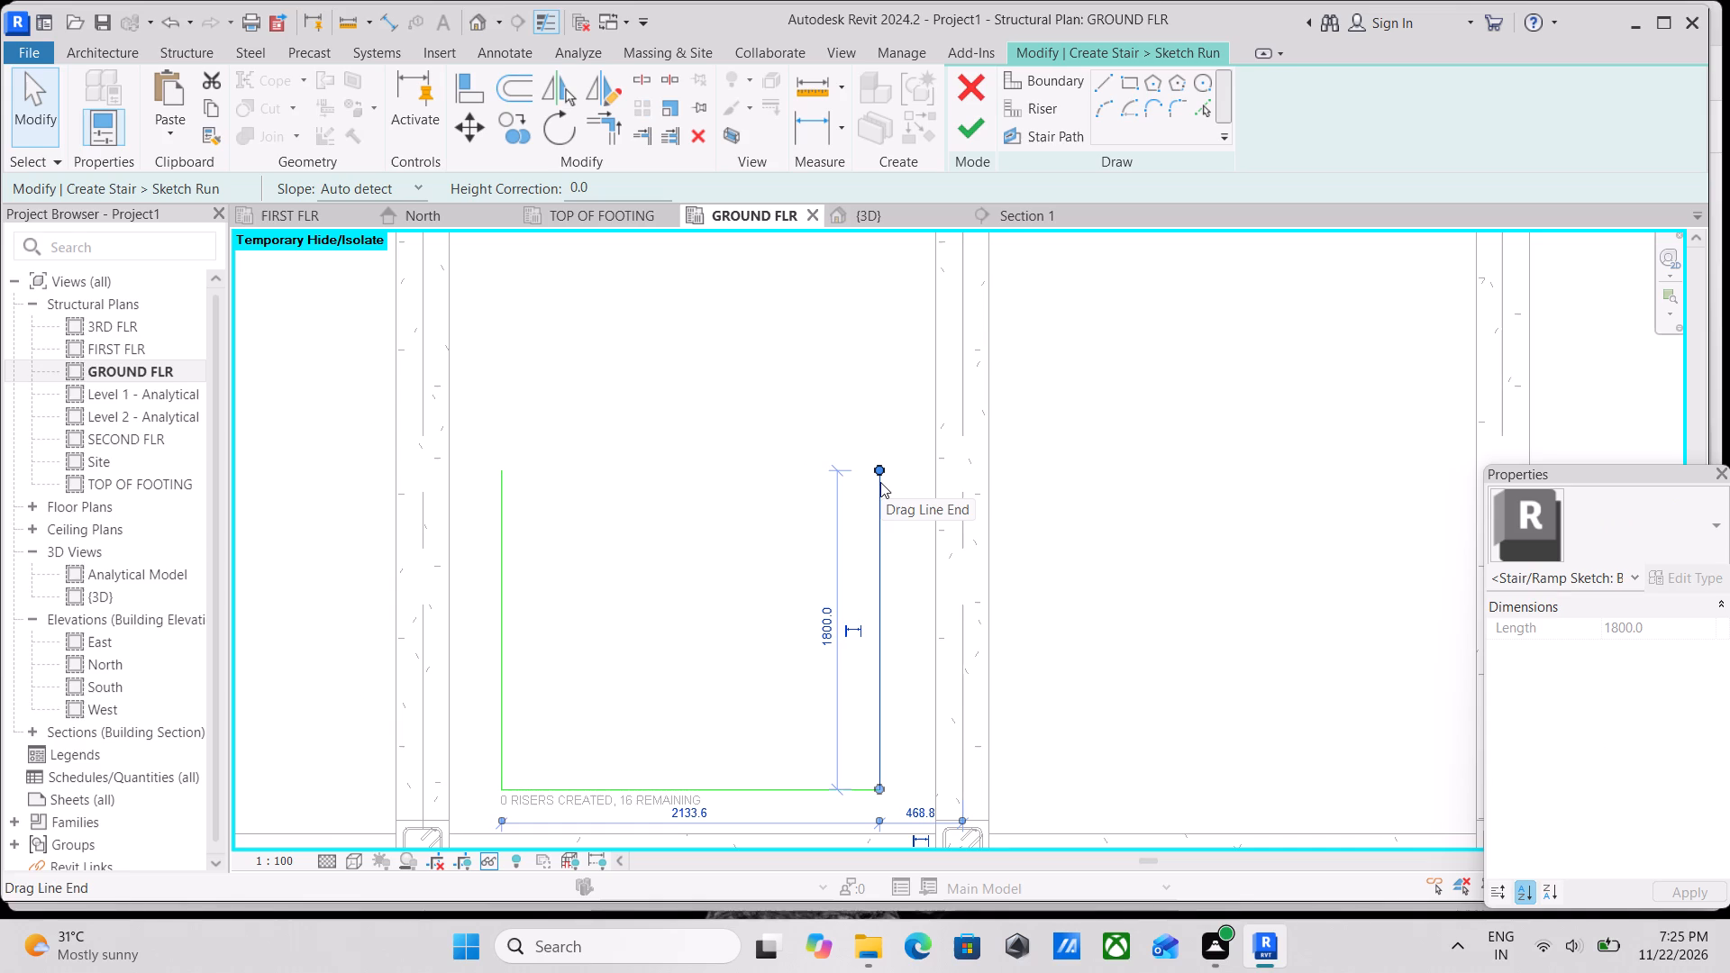
scroll(880, 482, down, 2)
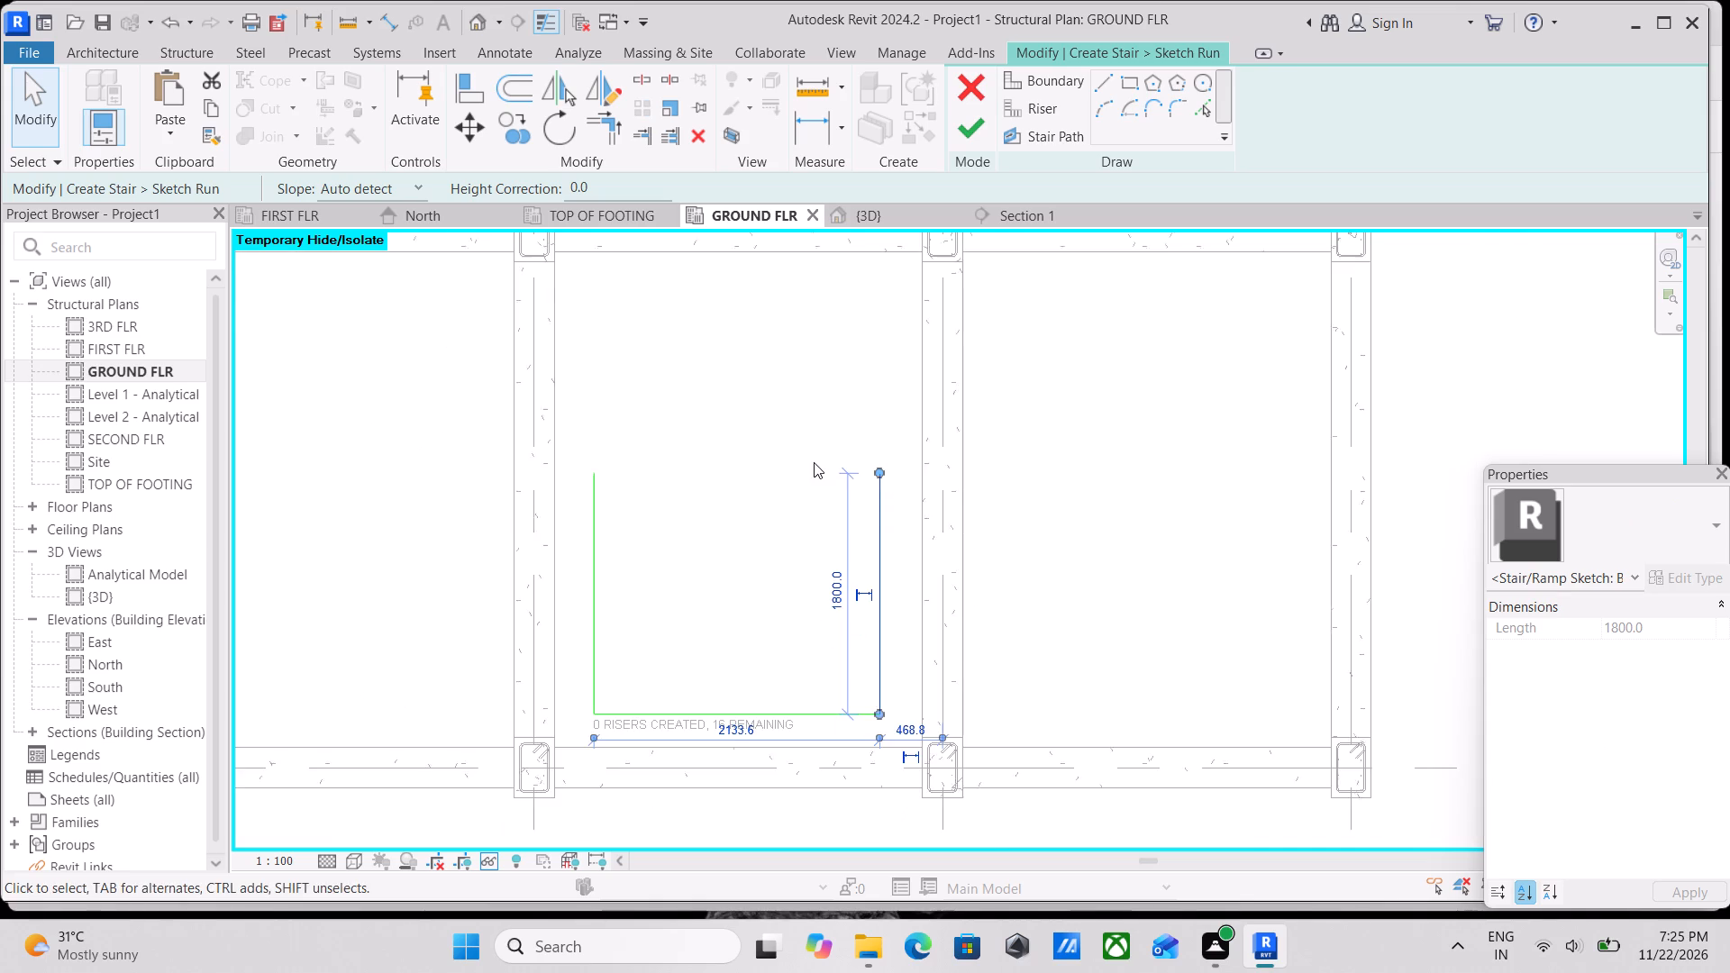
scroll(814, 462, down, 2)
middle_drag(814, 462, 942, 514)
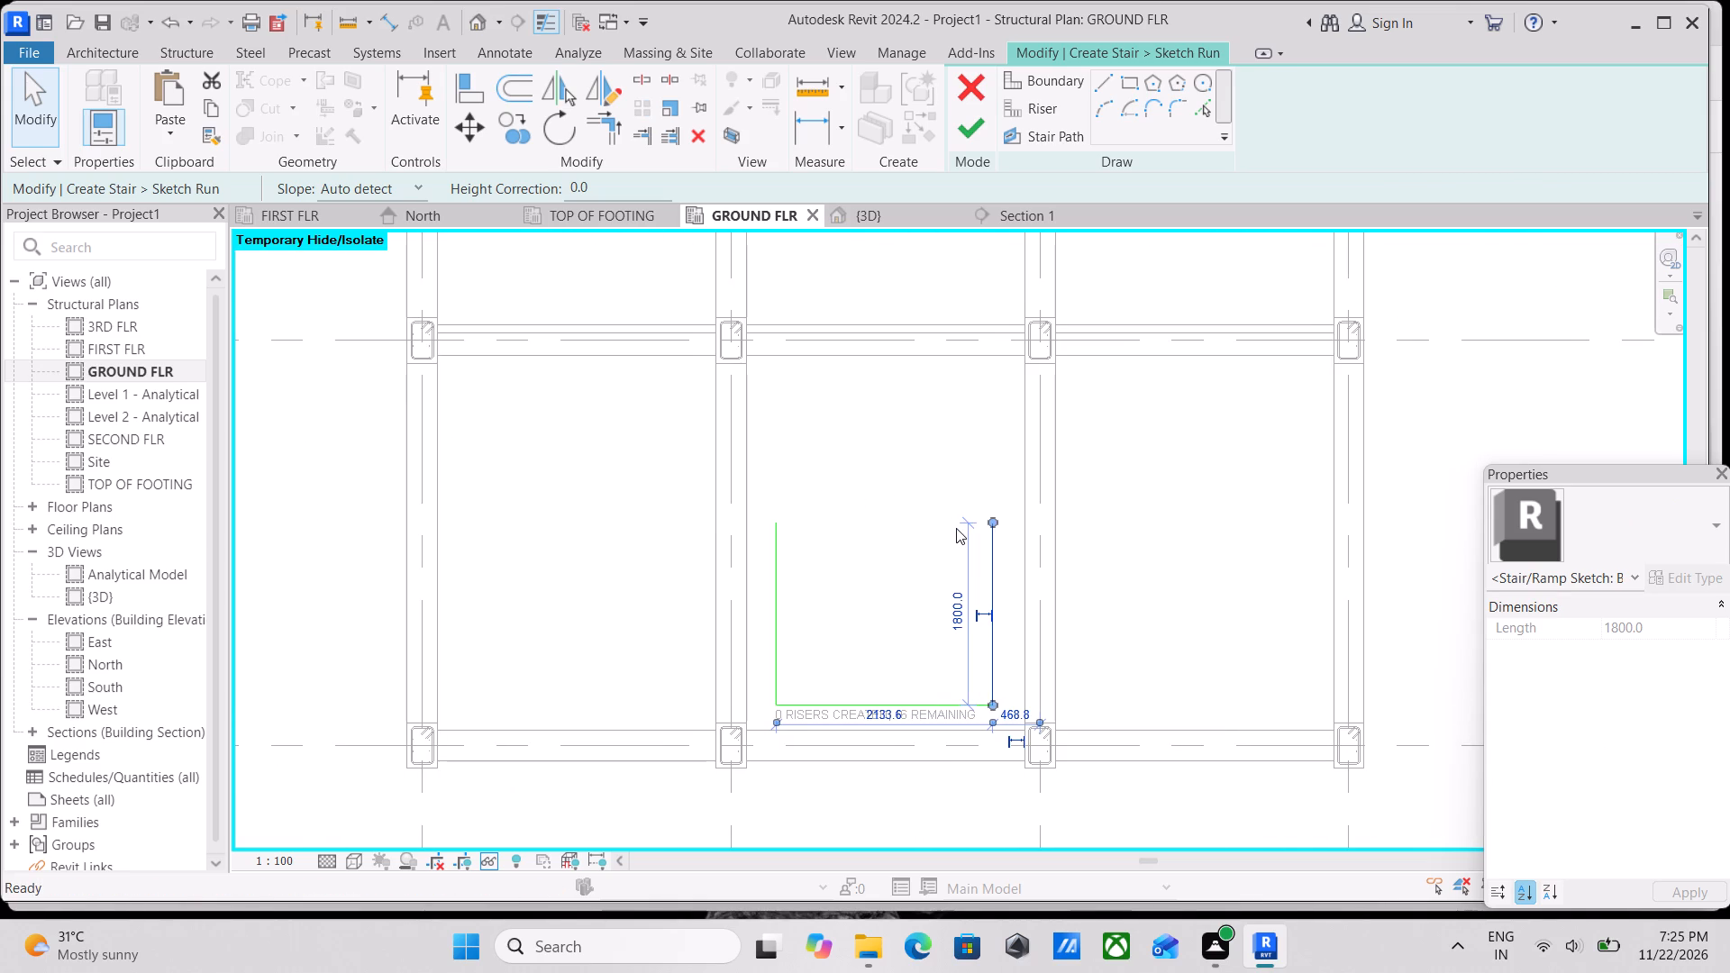
scroll(988, 556, up, 2)
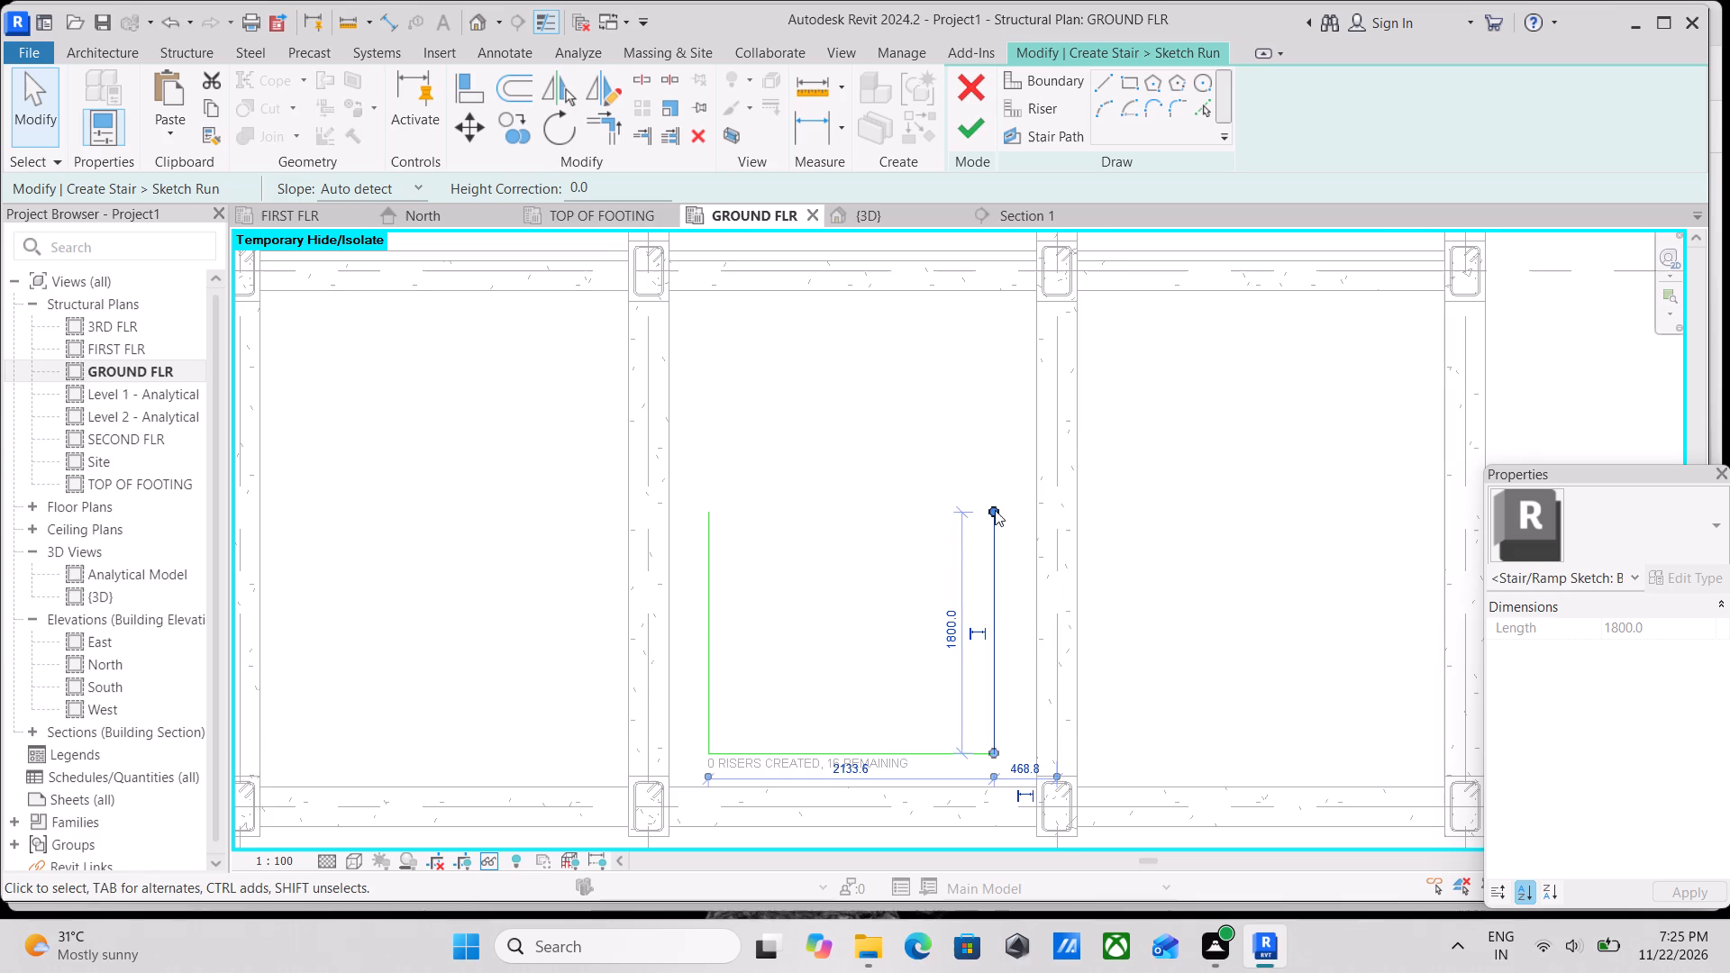
drag(995, 510, 1000, 467)
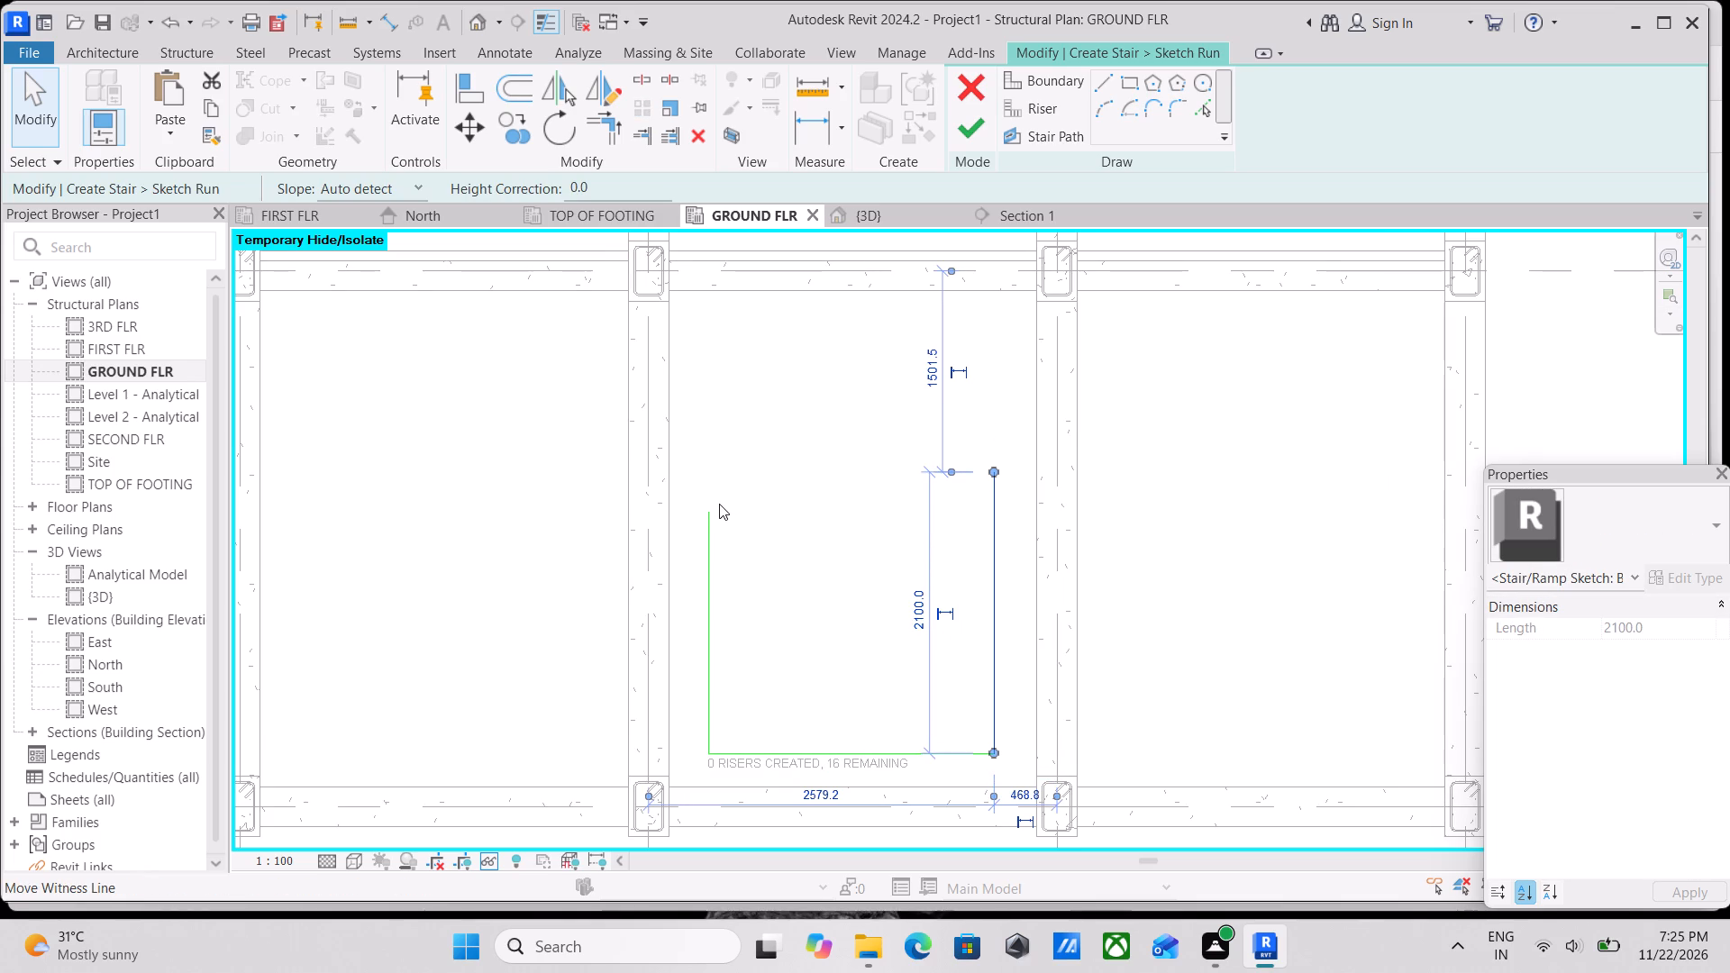
Shift the left boundary line to 400 mm from the adjacent column centreline and extend its upper end to a length of 2100 mm.
drag(717, 507, 711, 505)
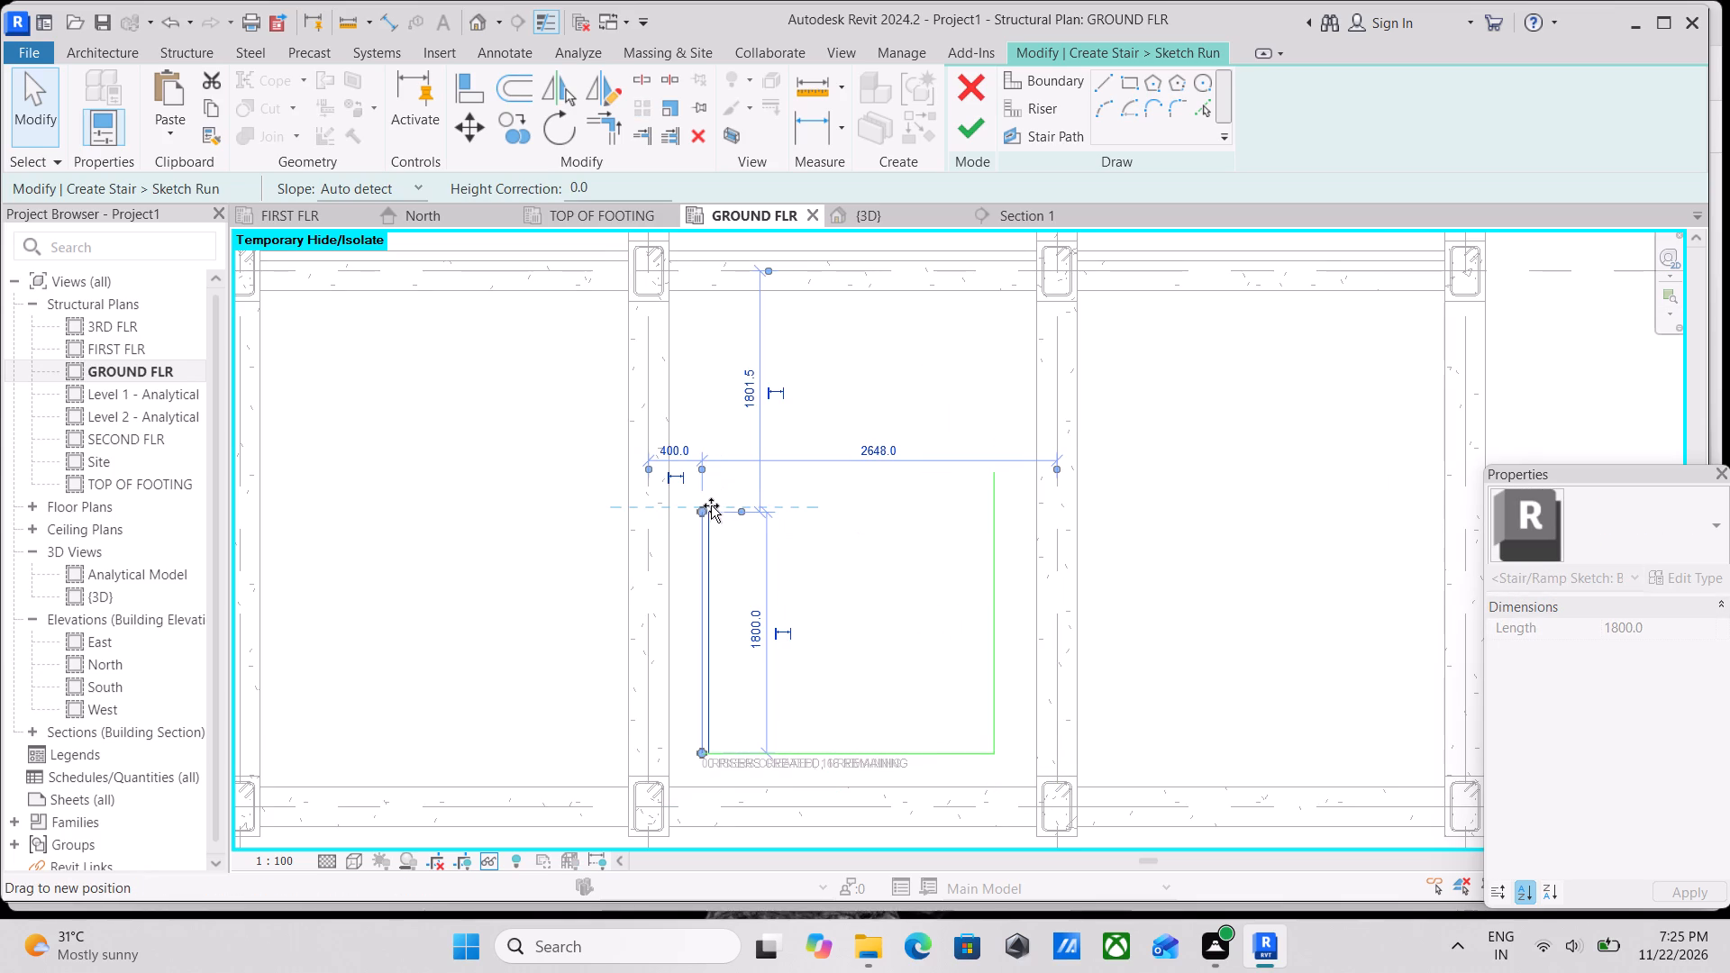
drag(711, 505, 715, 481)
scroll(723, 556, up, 3)
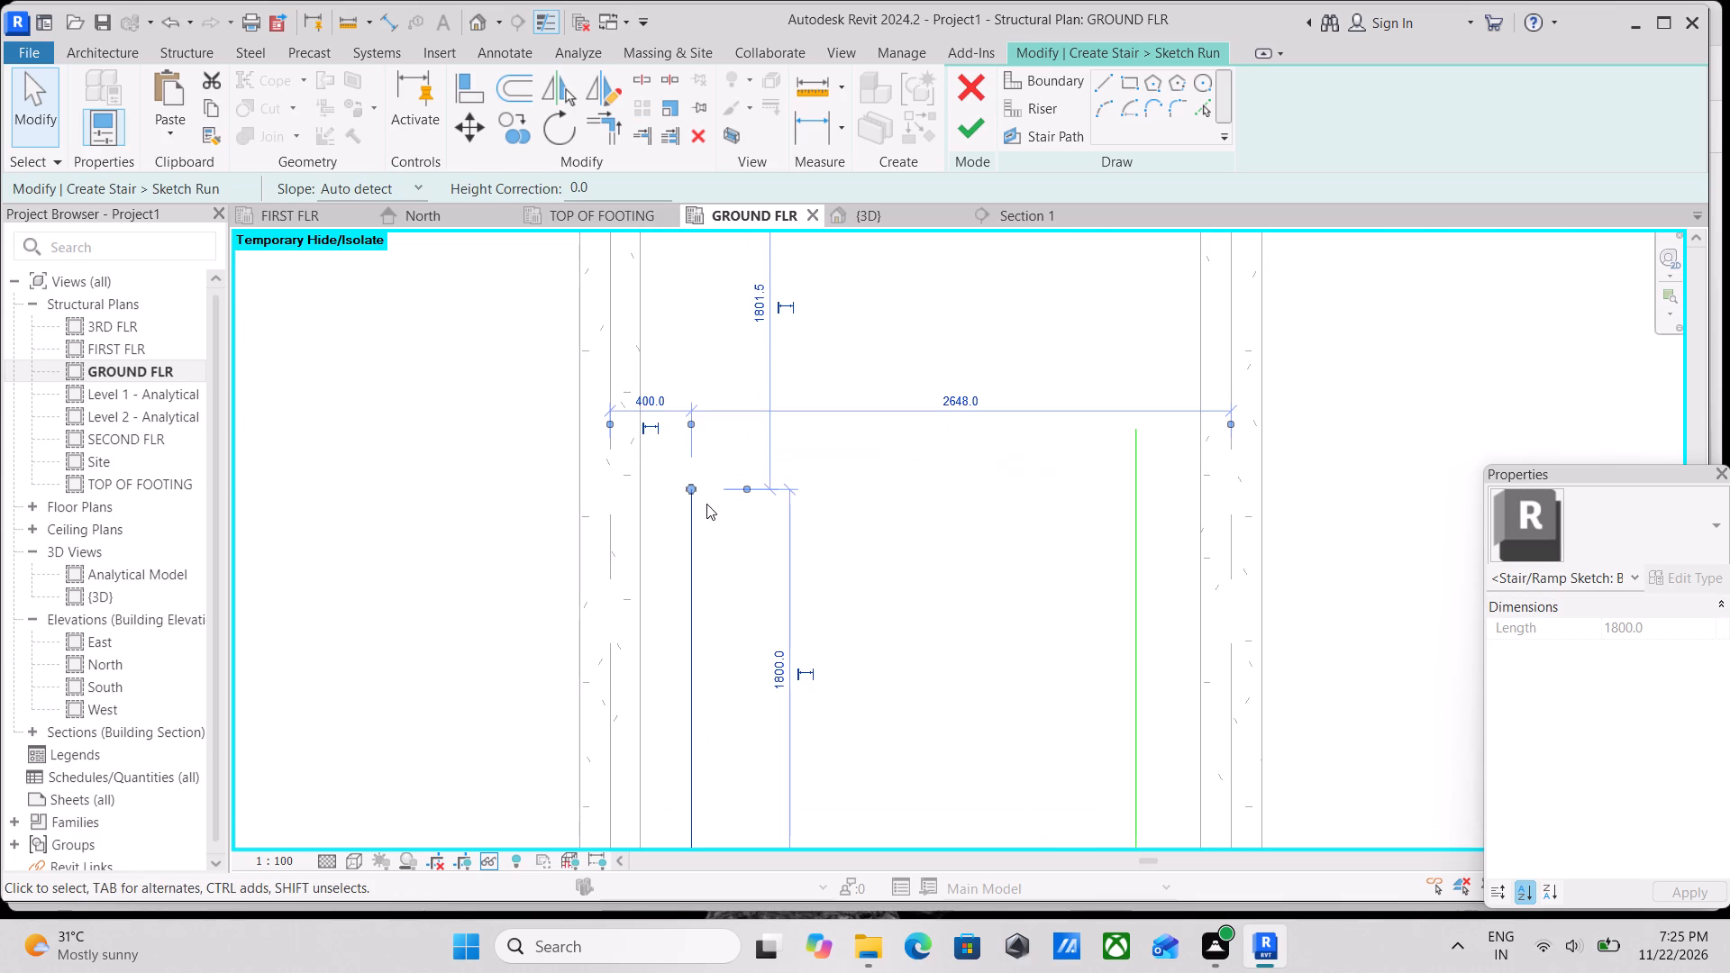
scroll(707, 504, down, 3)
drag(701, 494, 709, 496)
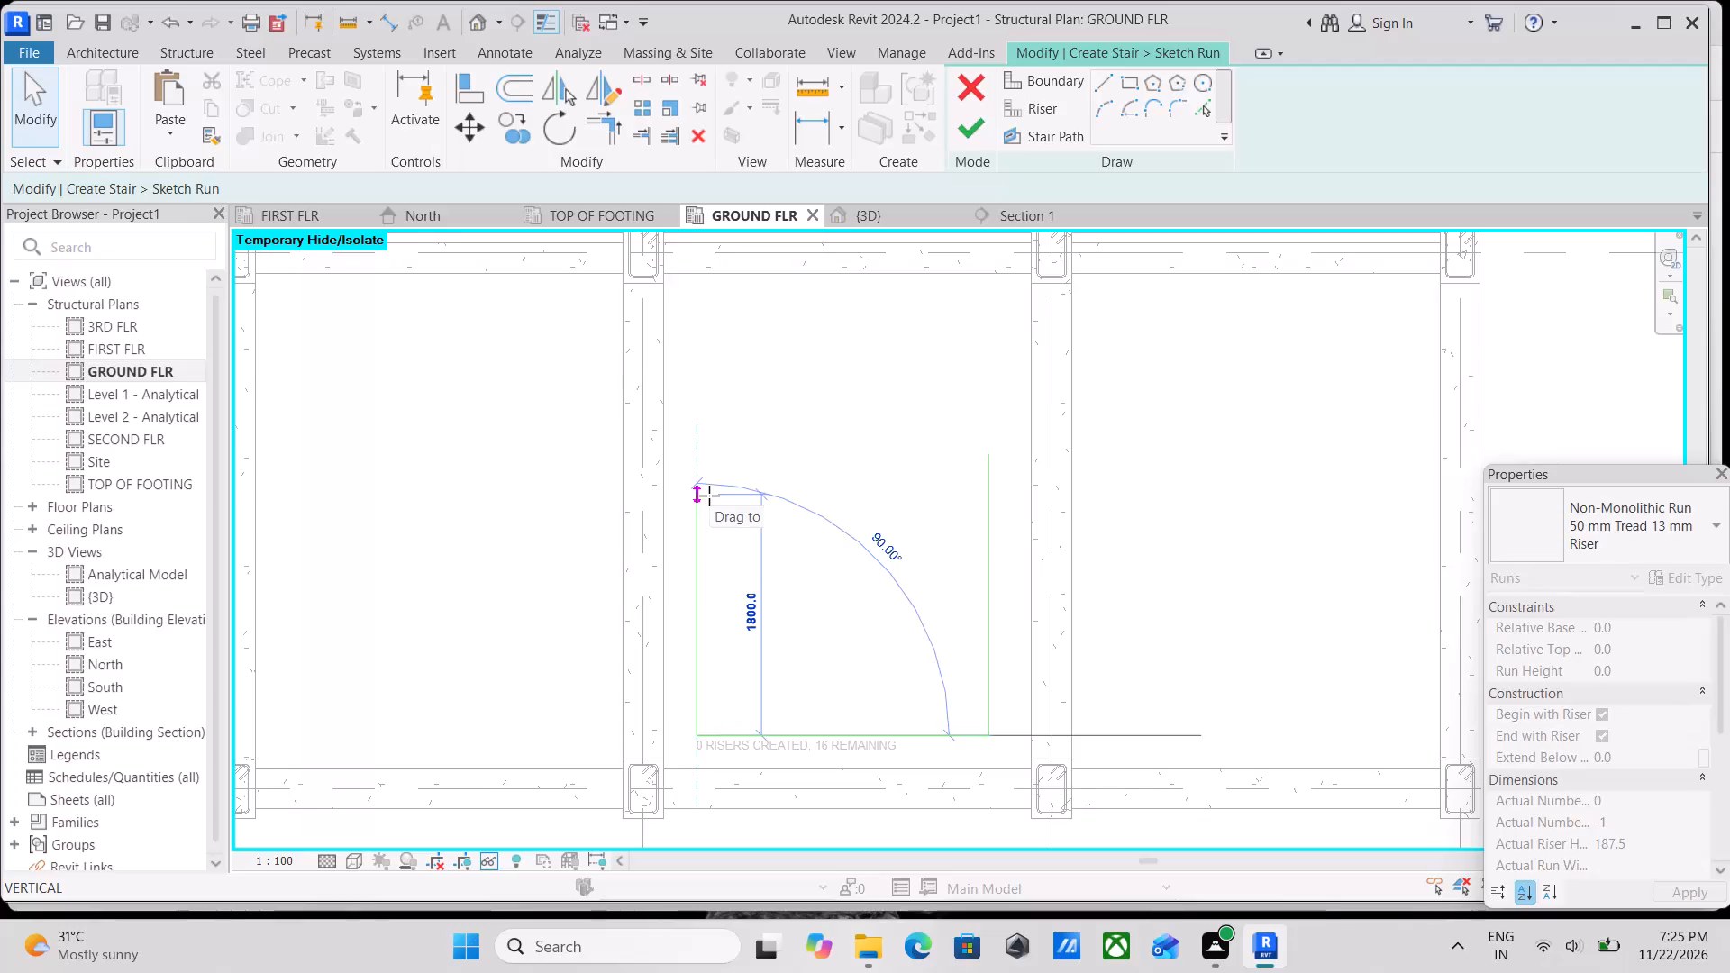
drag(709, 496, 705, 456)
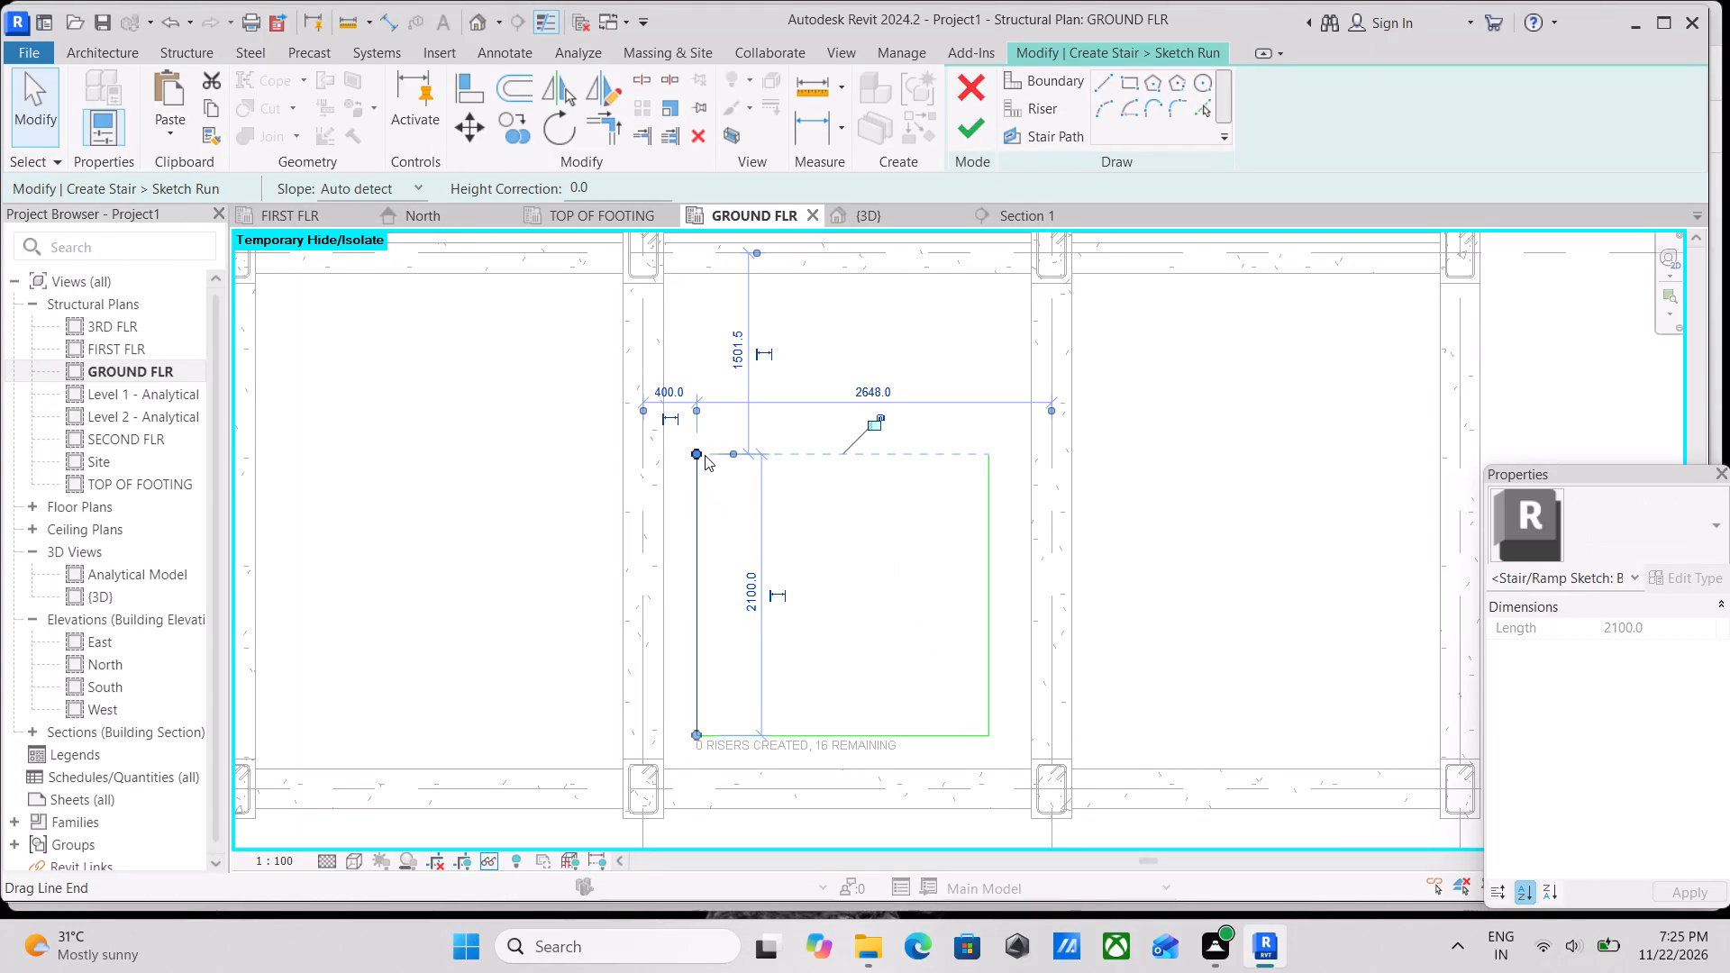
key(Escape)
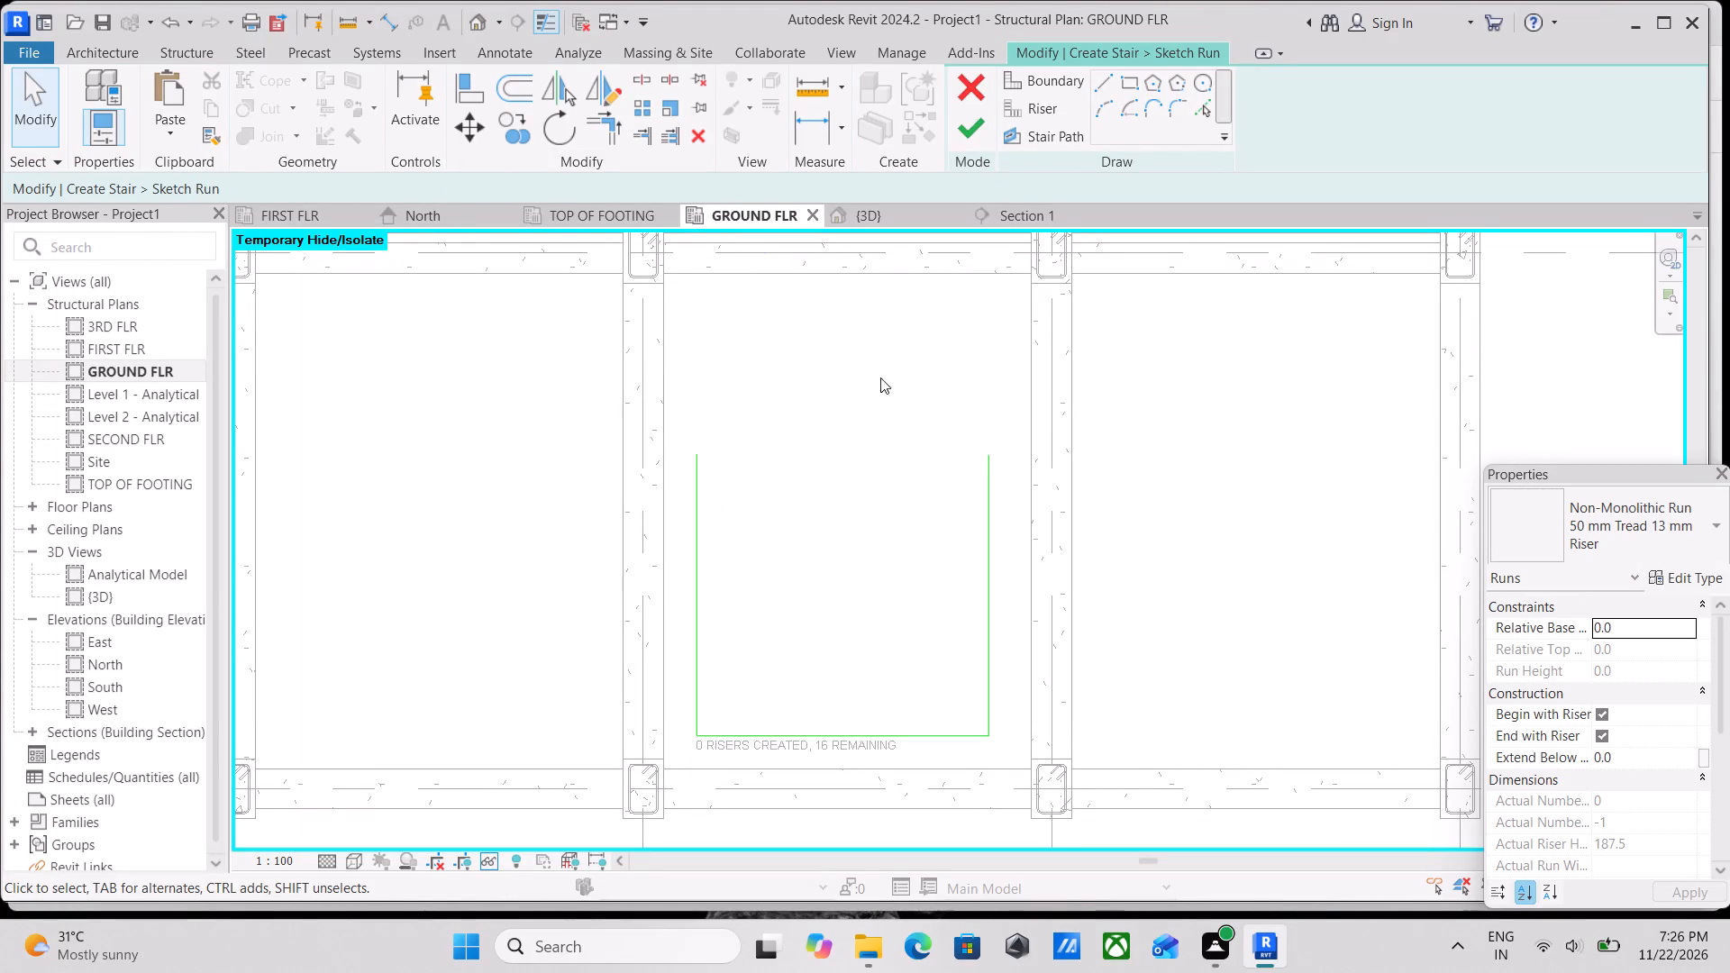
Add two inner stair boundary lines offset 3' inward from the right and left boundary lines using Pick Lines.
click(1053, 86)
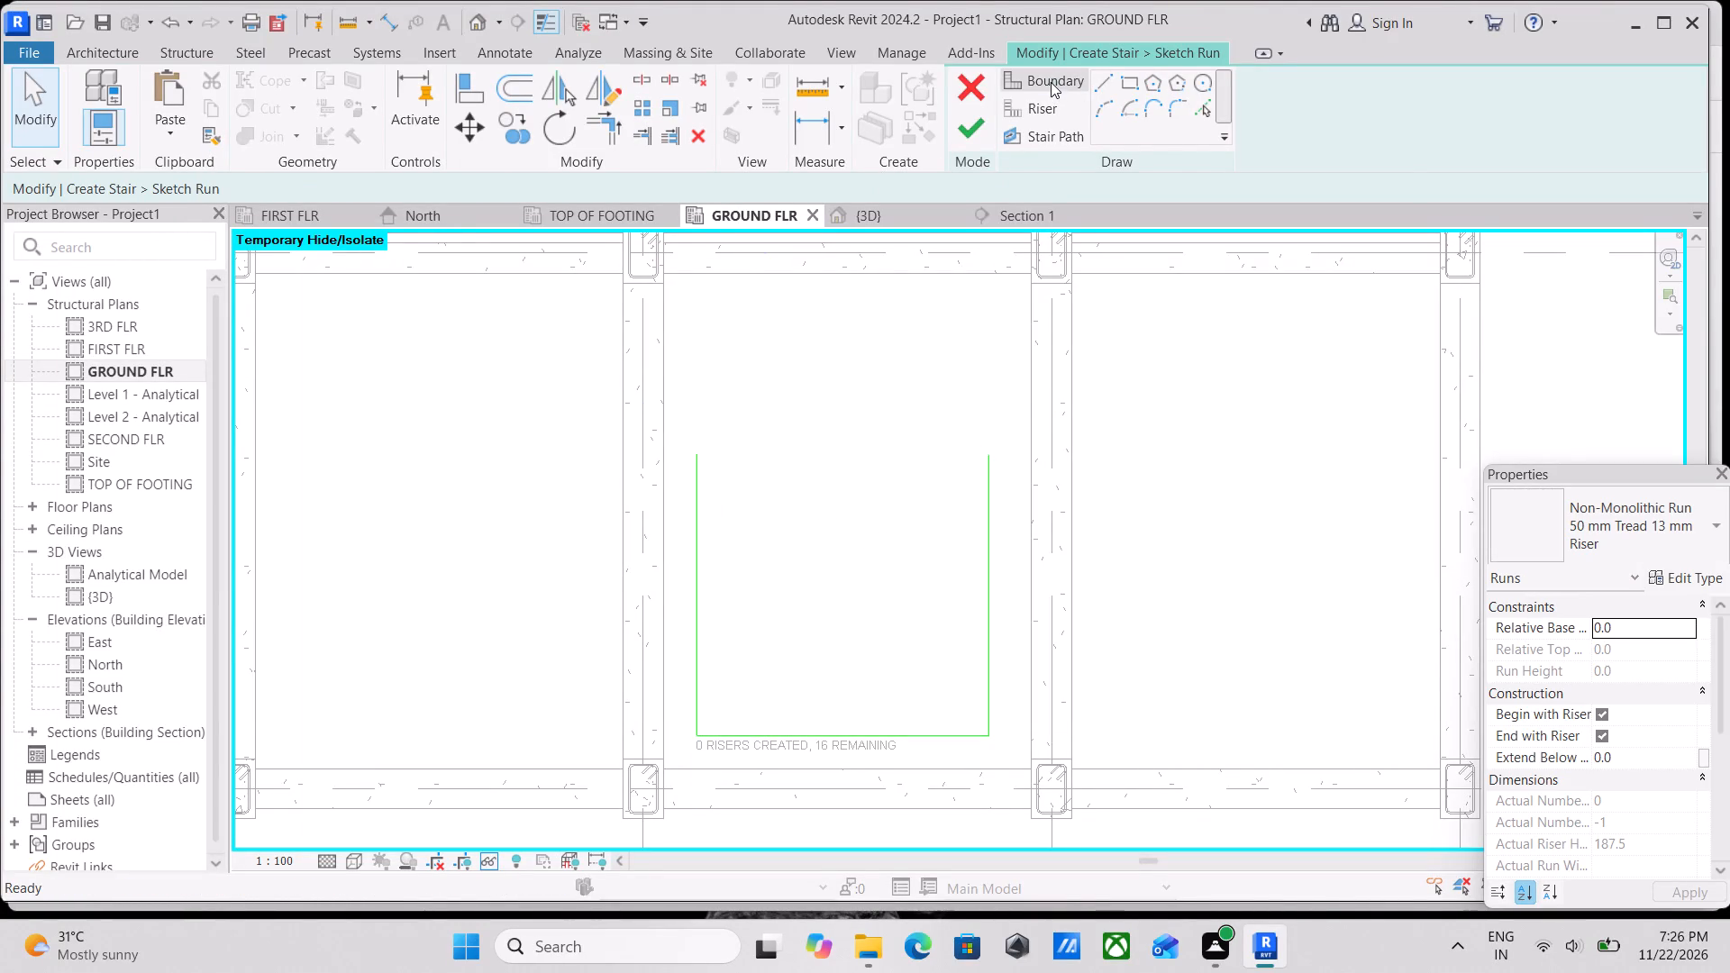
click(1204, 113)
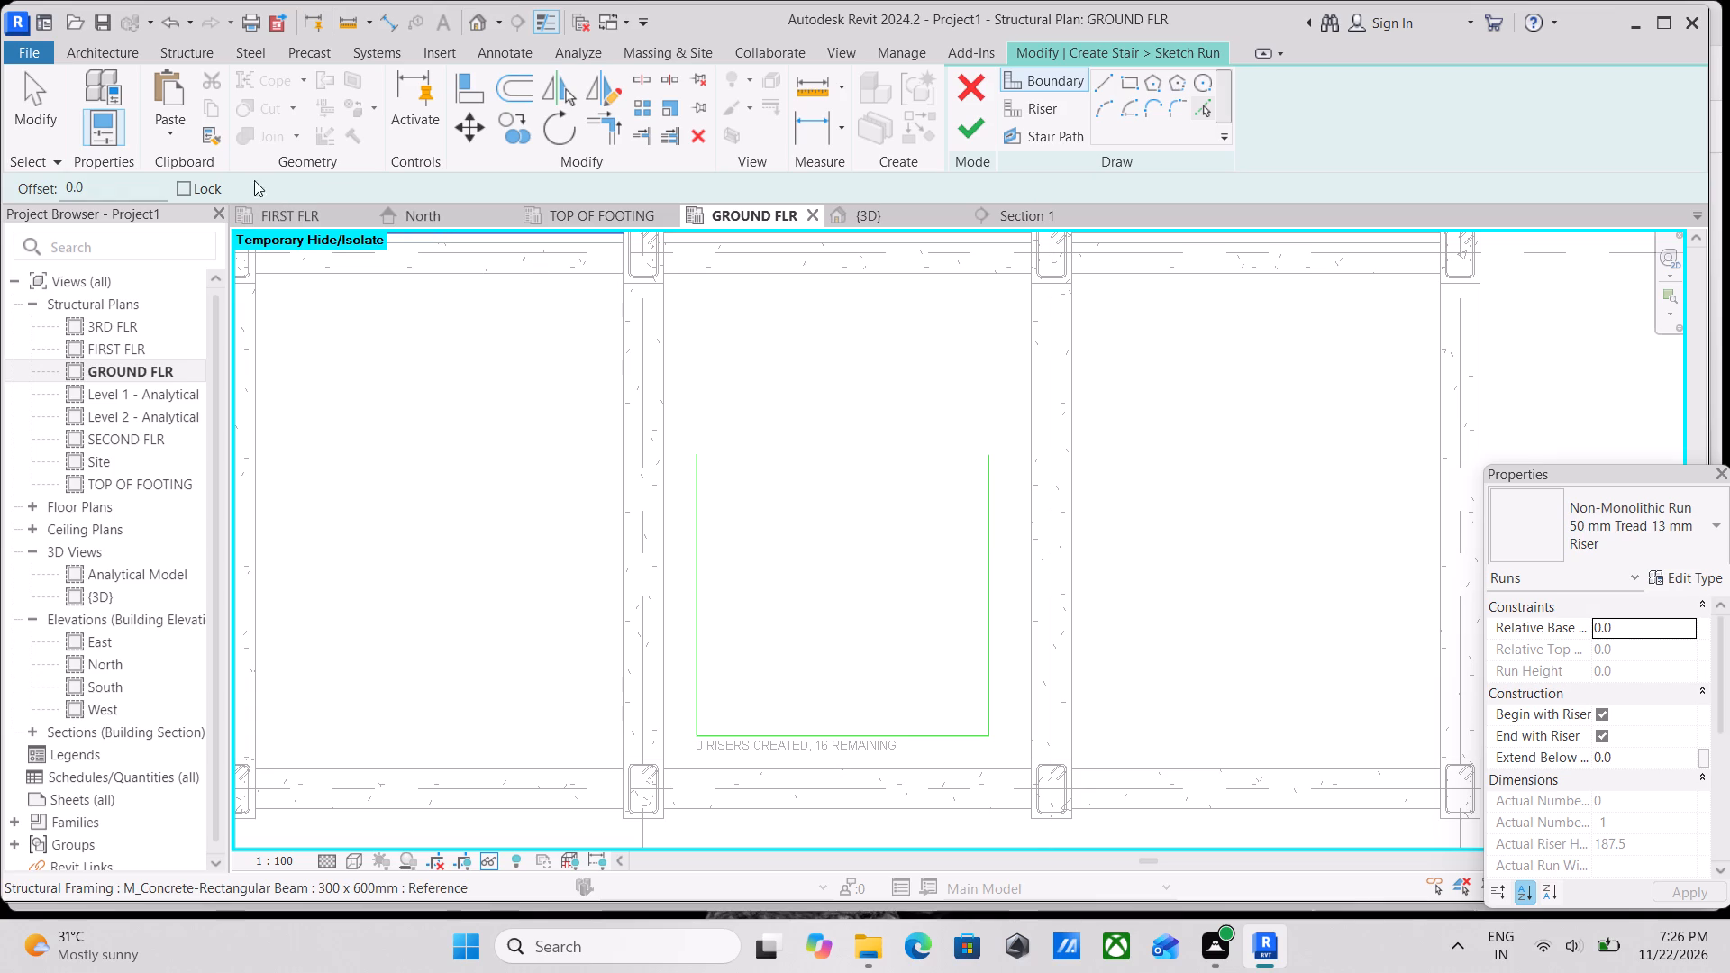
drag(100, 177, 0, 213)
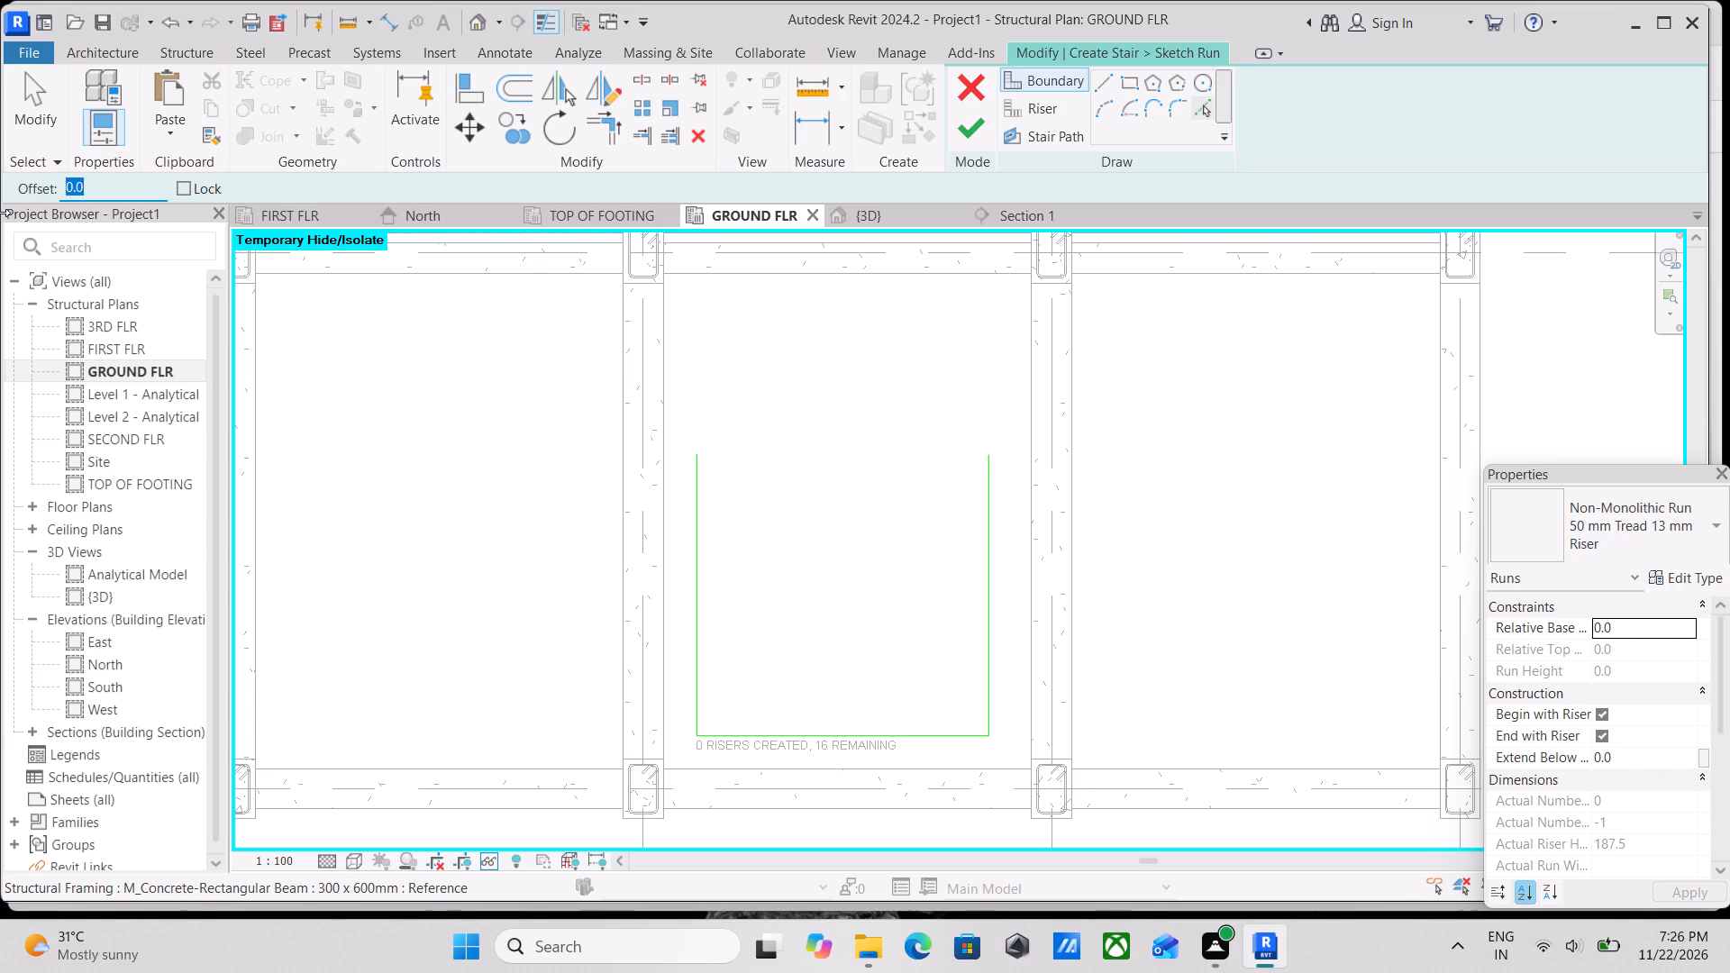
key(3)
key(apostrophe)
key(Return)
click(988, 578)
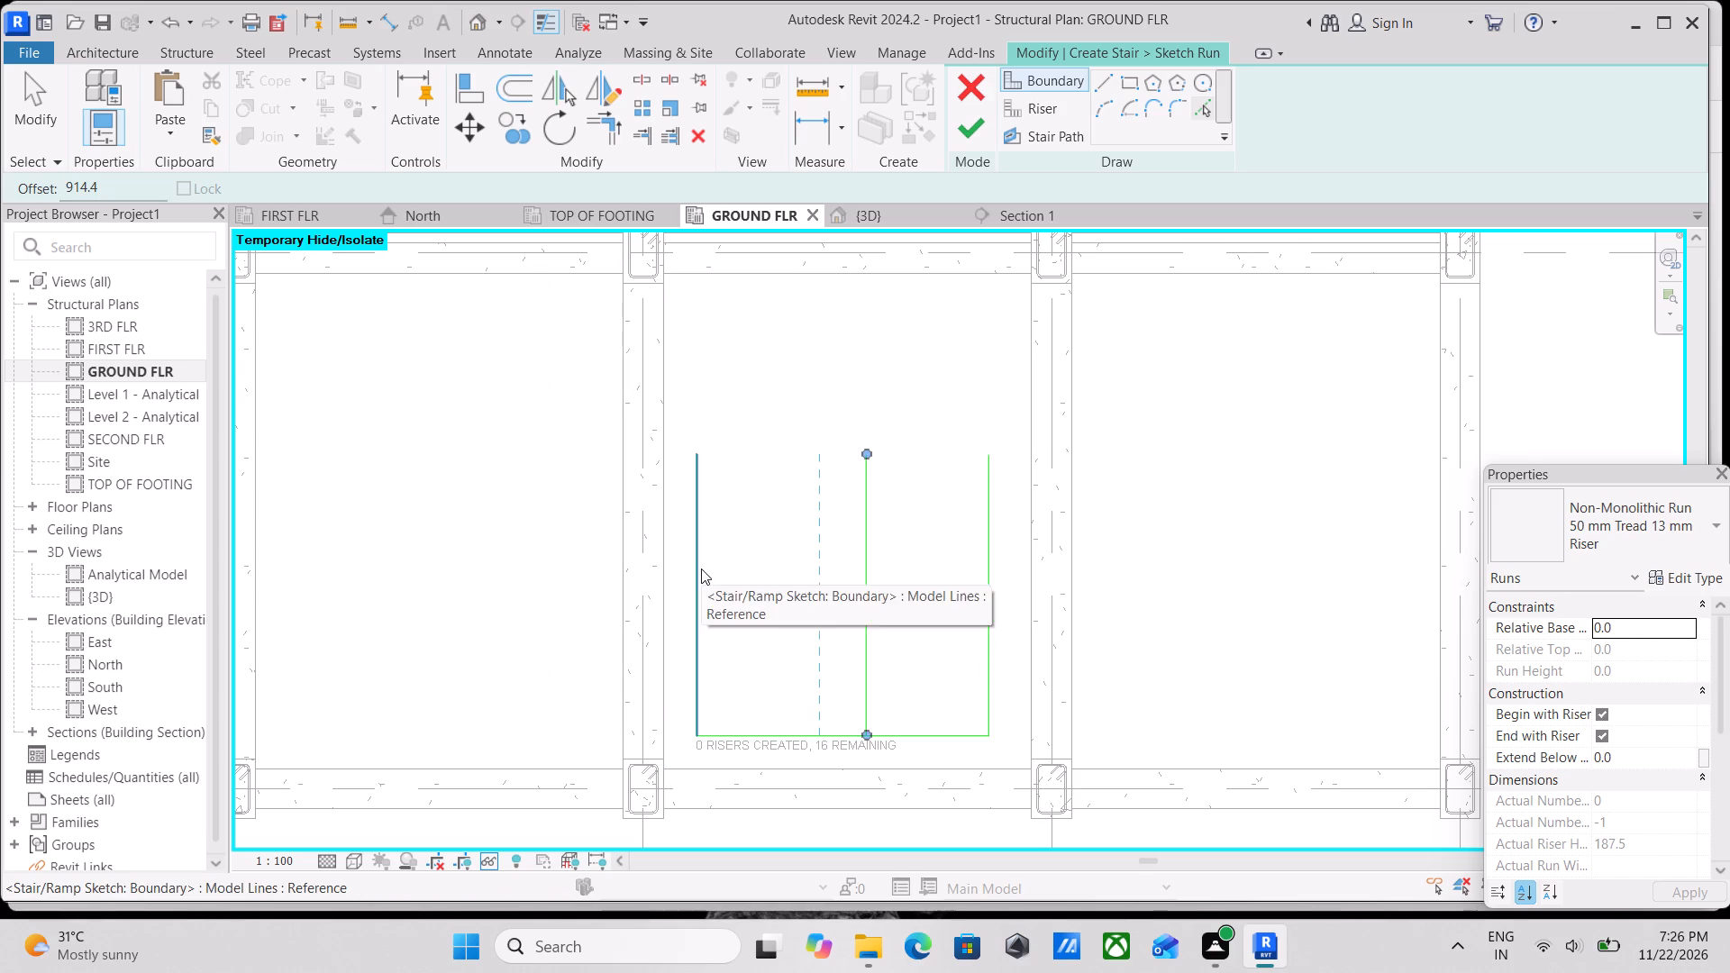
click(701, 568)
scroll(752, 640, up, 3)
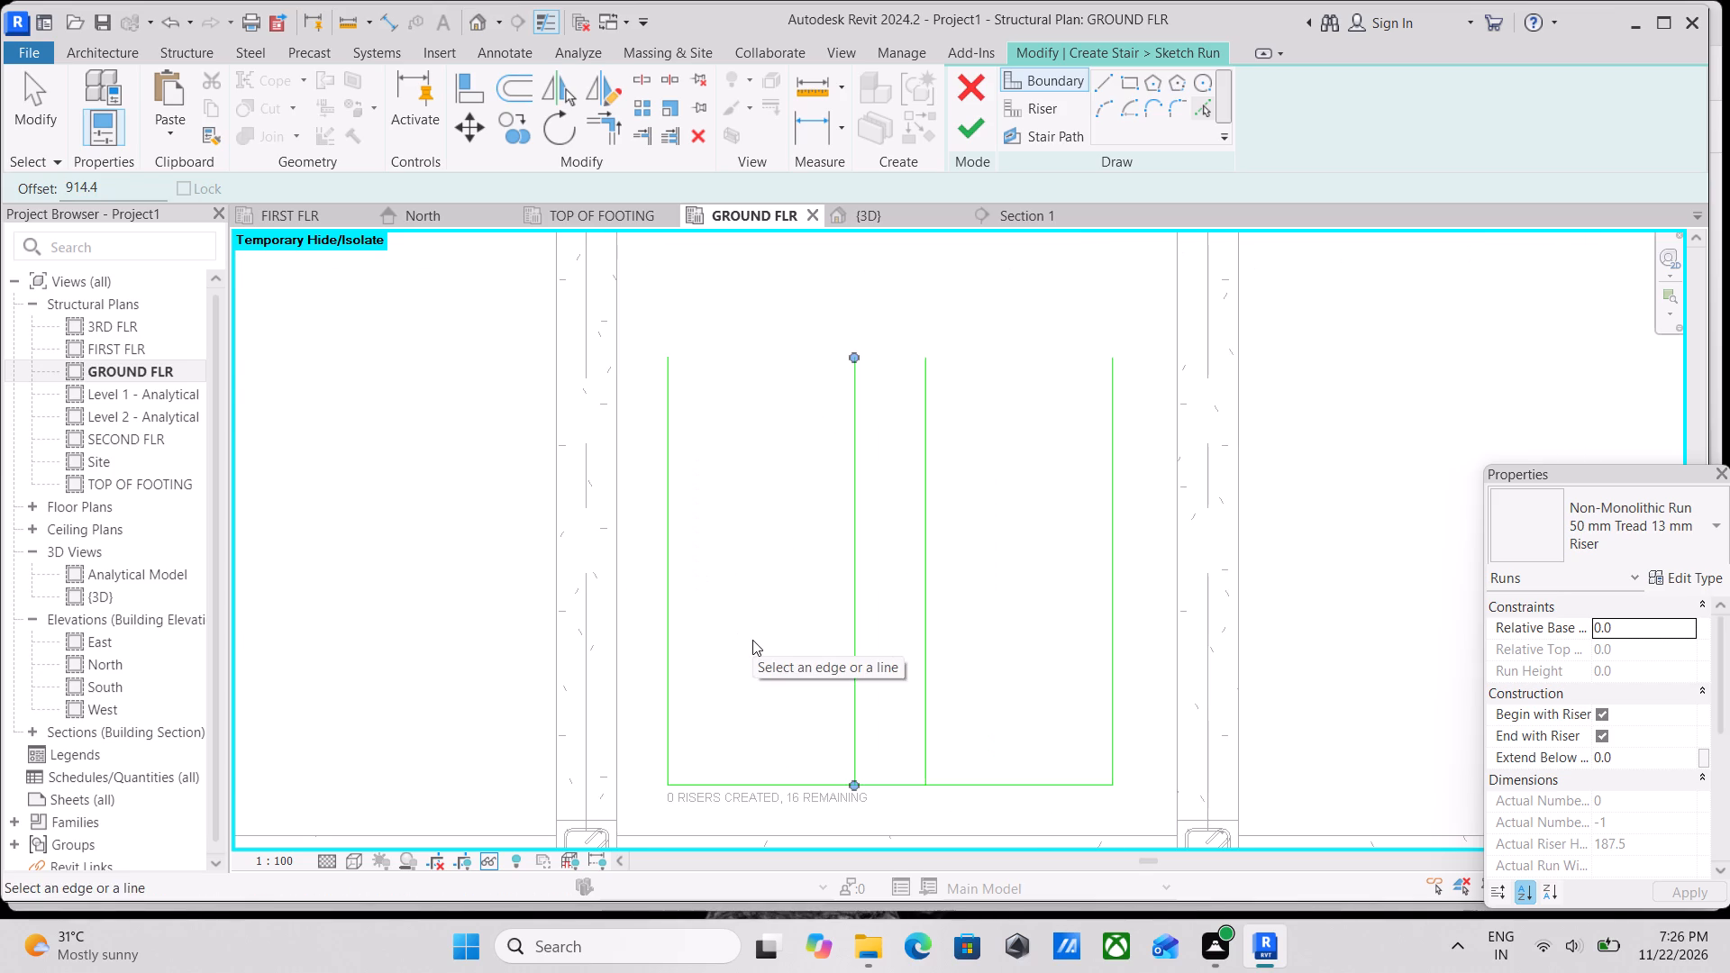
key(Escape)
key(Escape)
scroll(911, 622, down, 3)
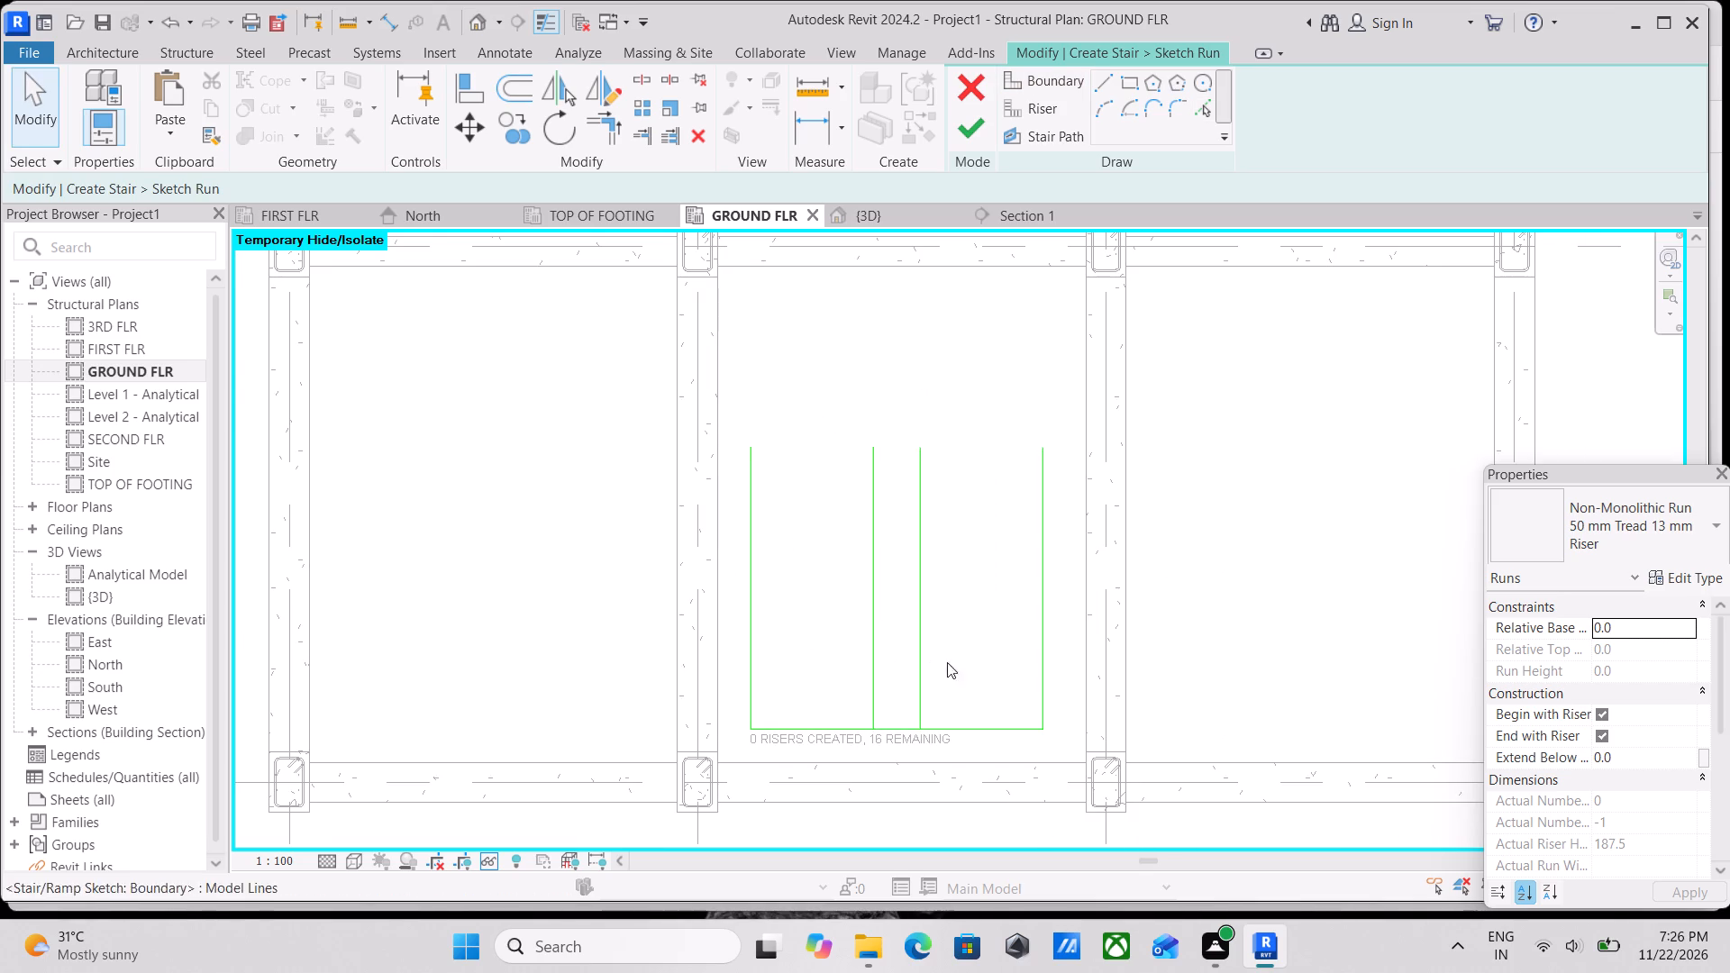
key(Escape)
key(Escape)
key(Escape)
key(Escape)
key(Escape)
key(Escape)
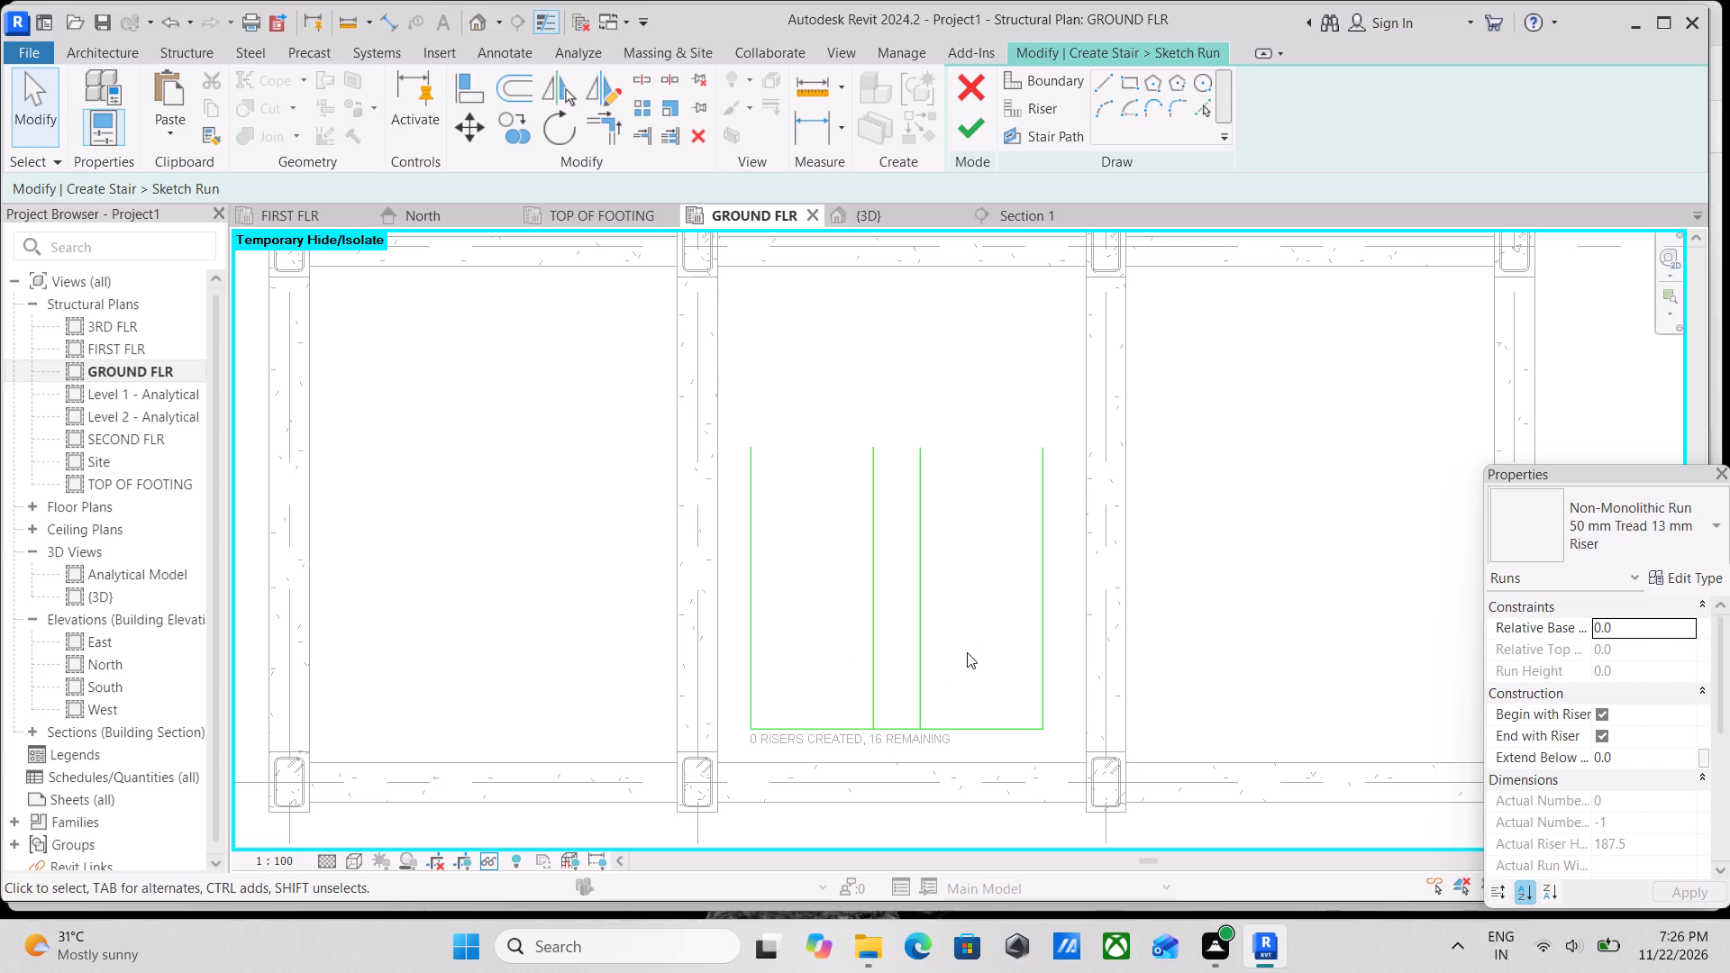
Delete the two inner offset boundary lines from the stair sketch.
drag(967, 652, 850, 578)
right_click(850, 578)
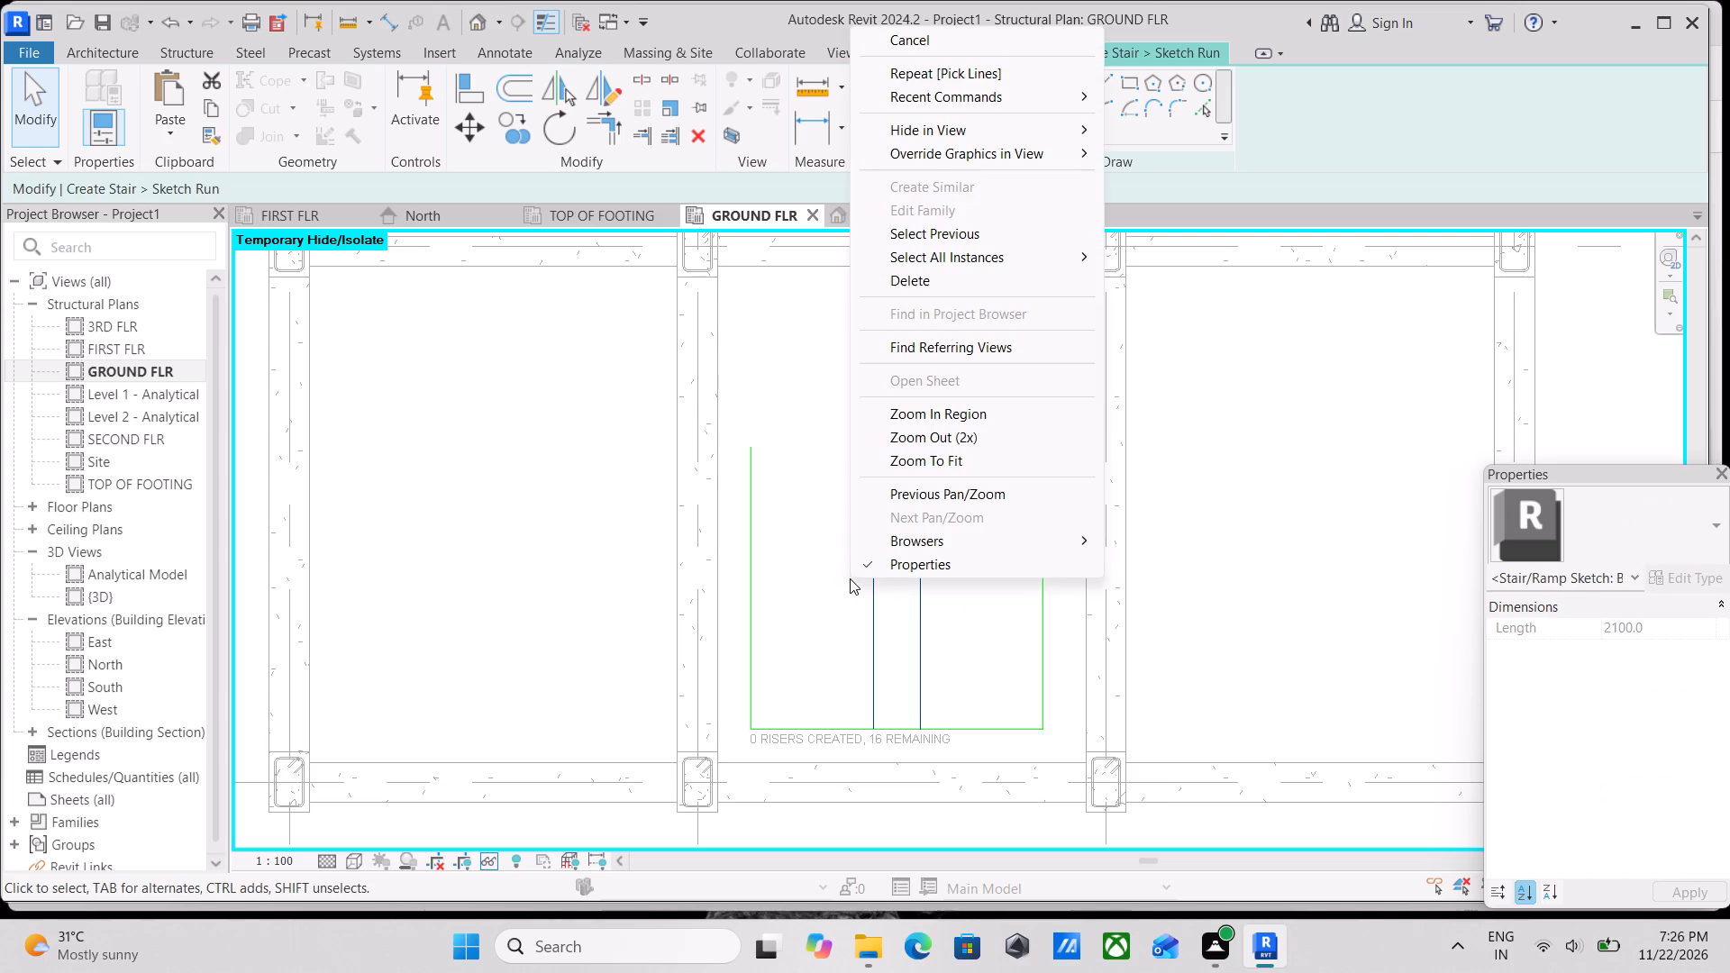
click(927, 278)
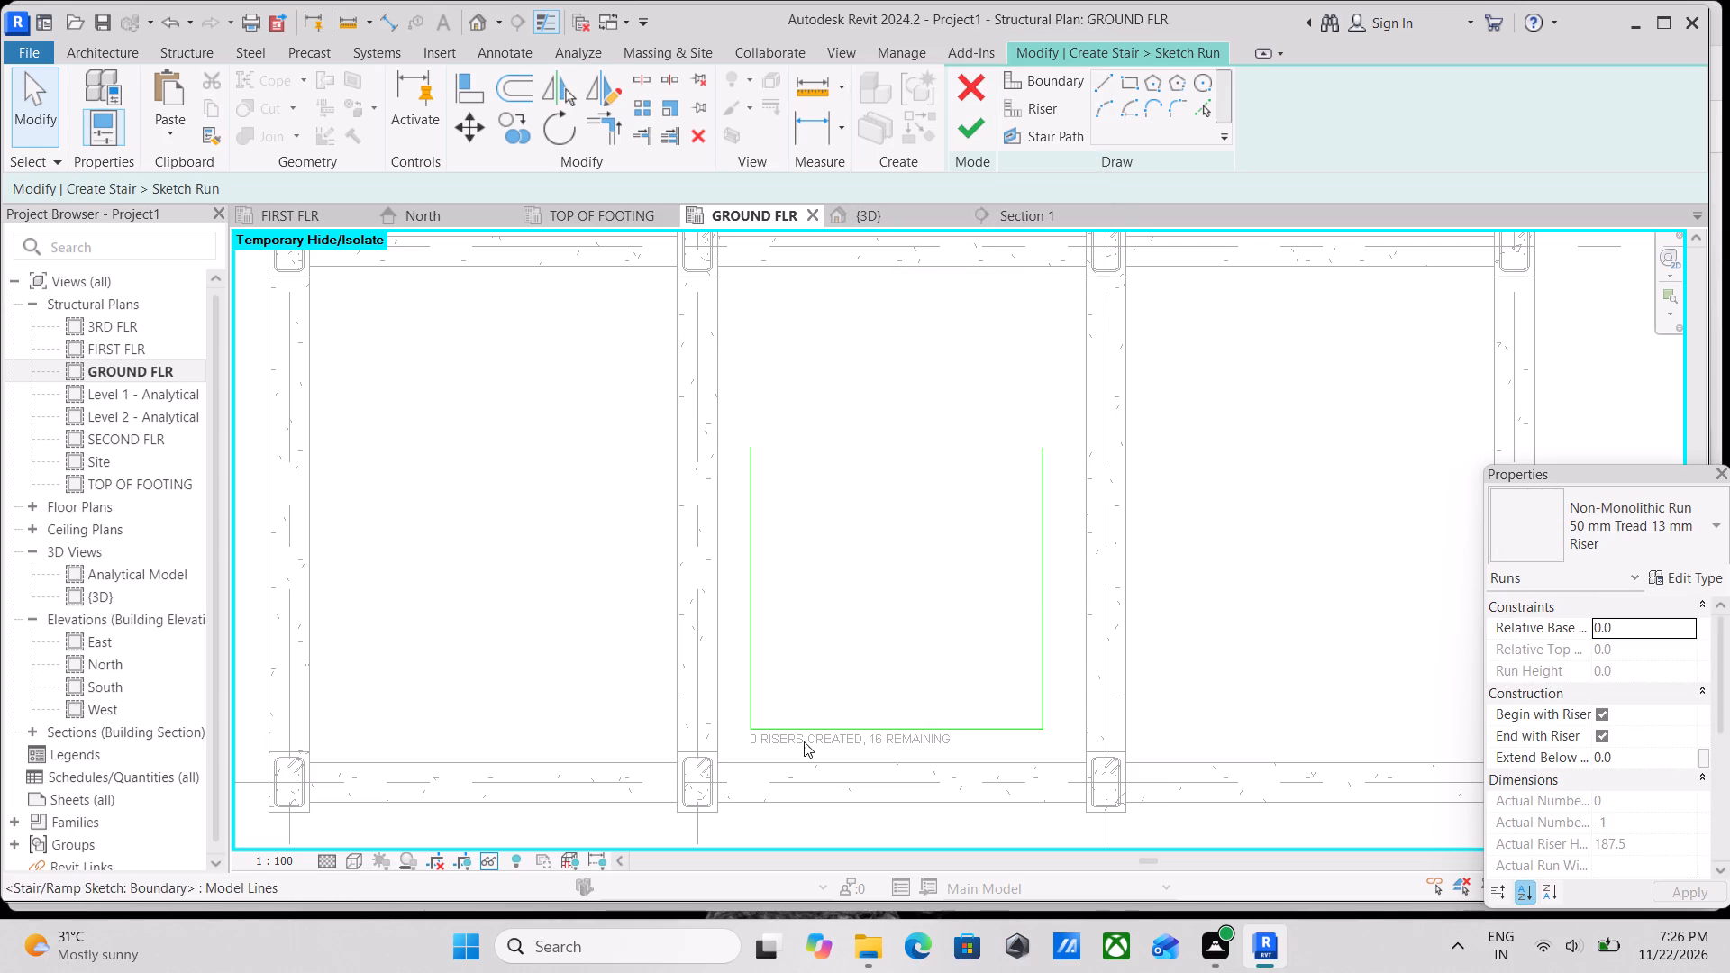
Delete the left boundary line of the stair sketch.
click(758, 655)
right_click(758, 655)
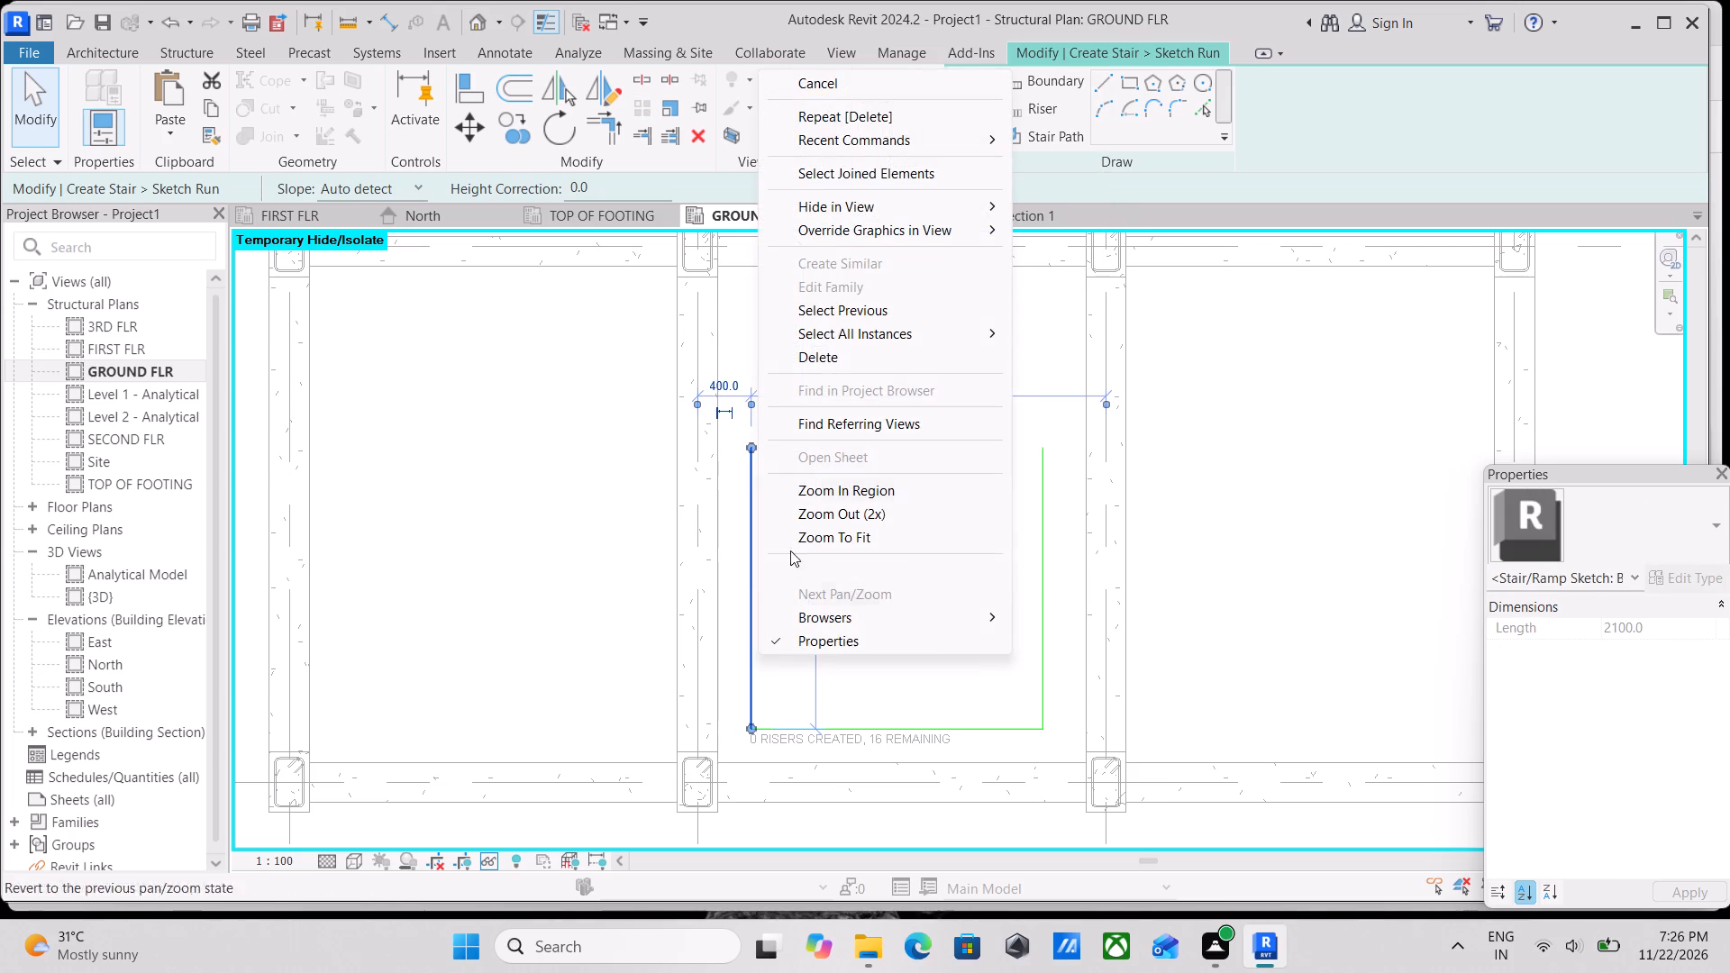
click(823, 349)
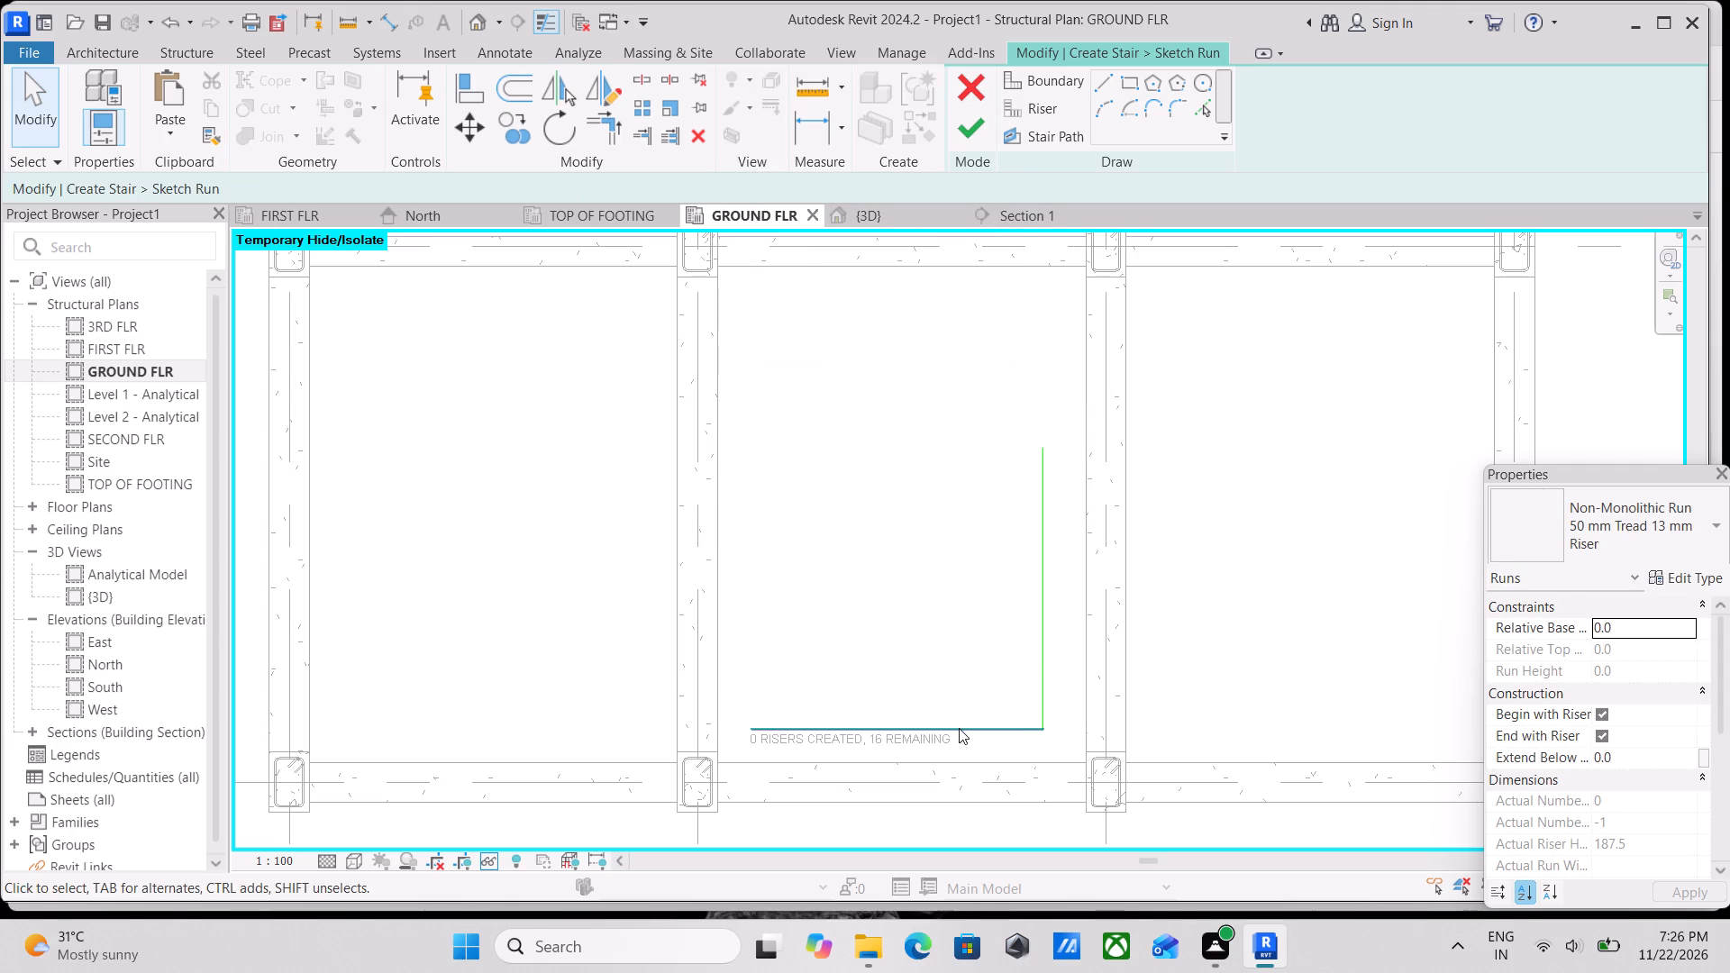
Set the length of the stair sketch's horizontal base line to 7'.
click(959, 728)
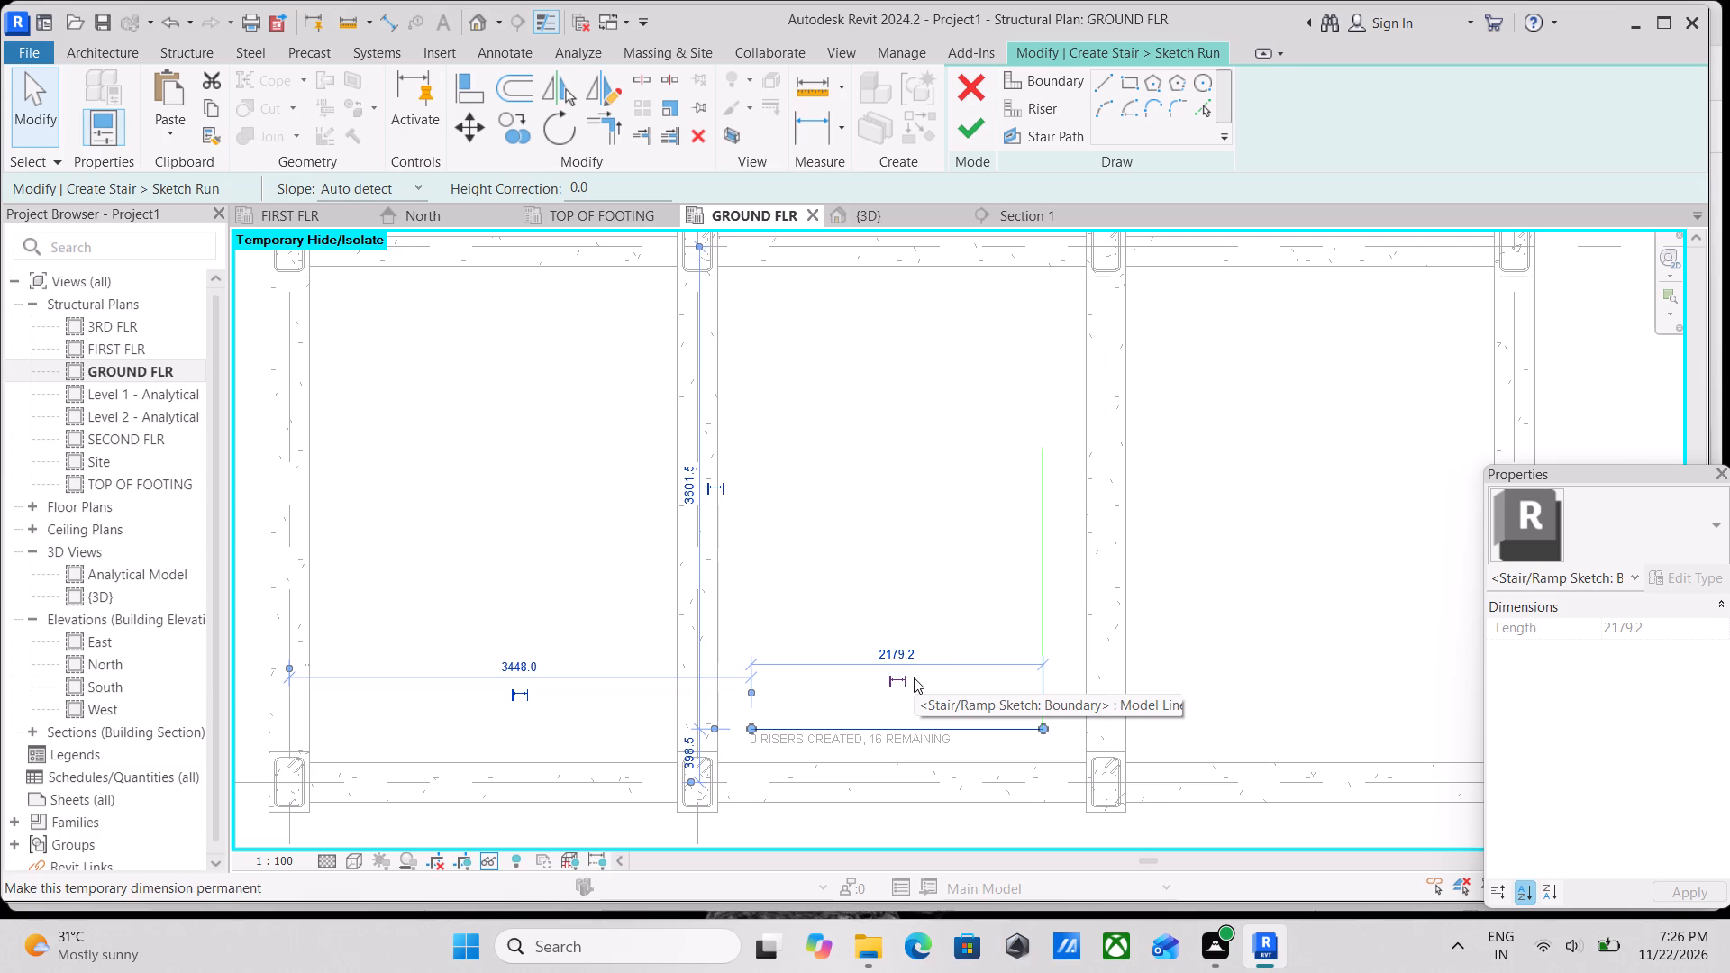
scroll(913, 676, up, 3)
click(895, 644)
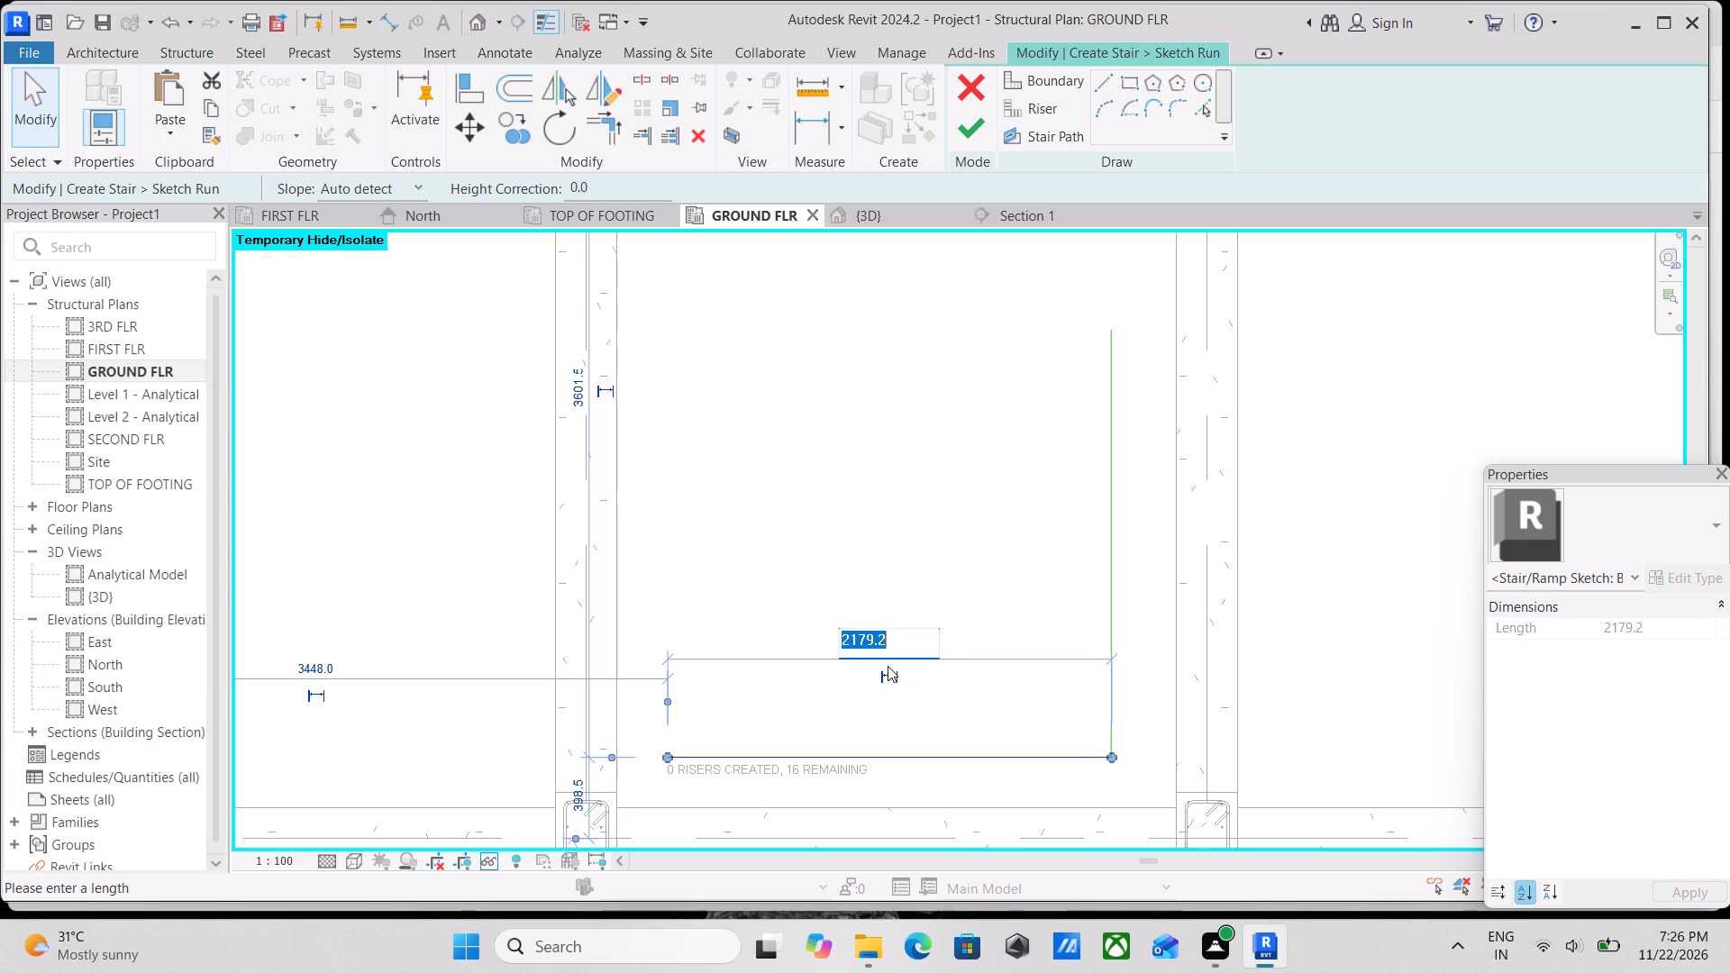
scroll(869, 653, up, 2)
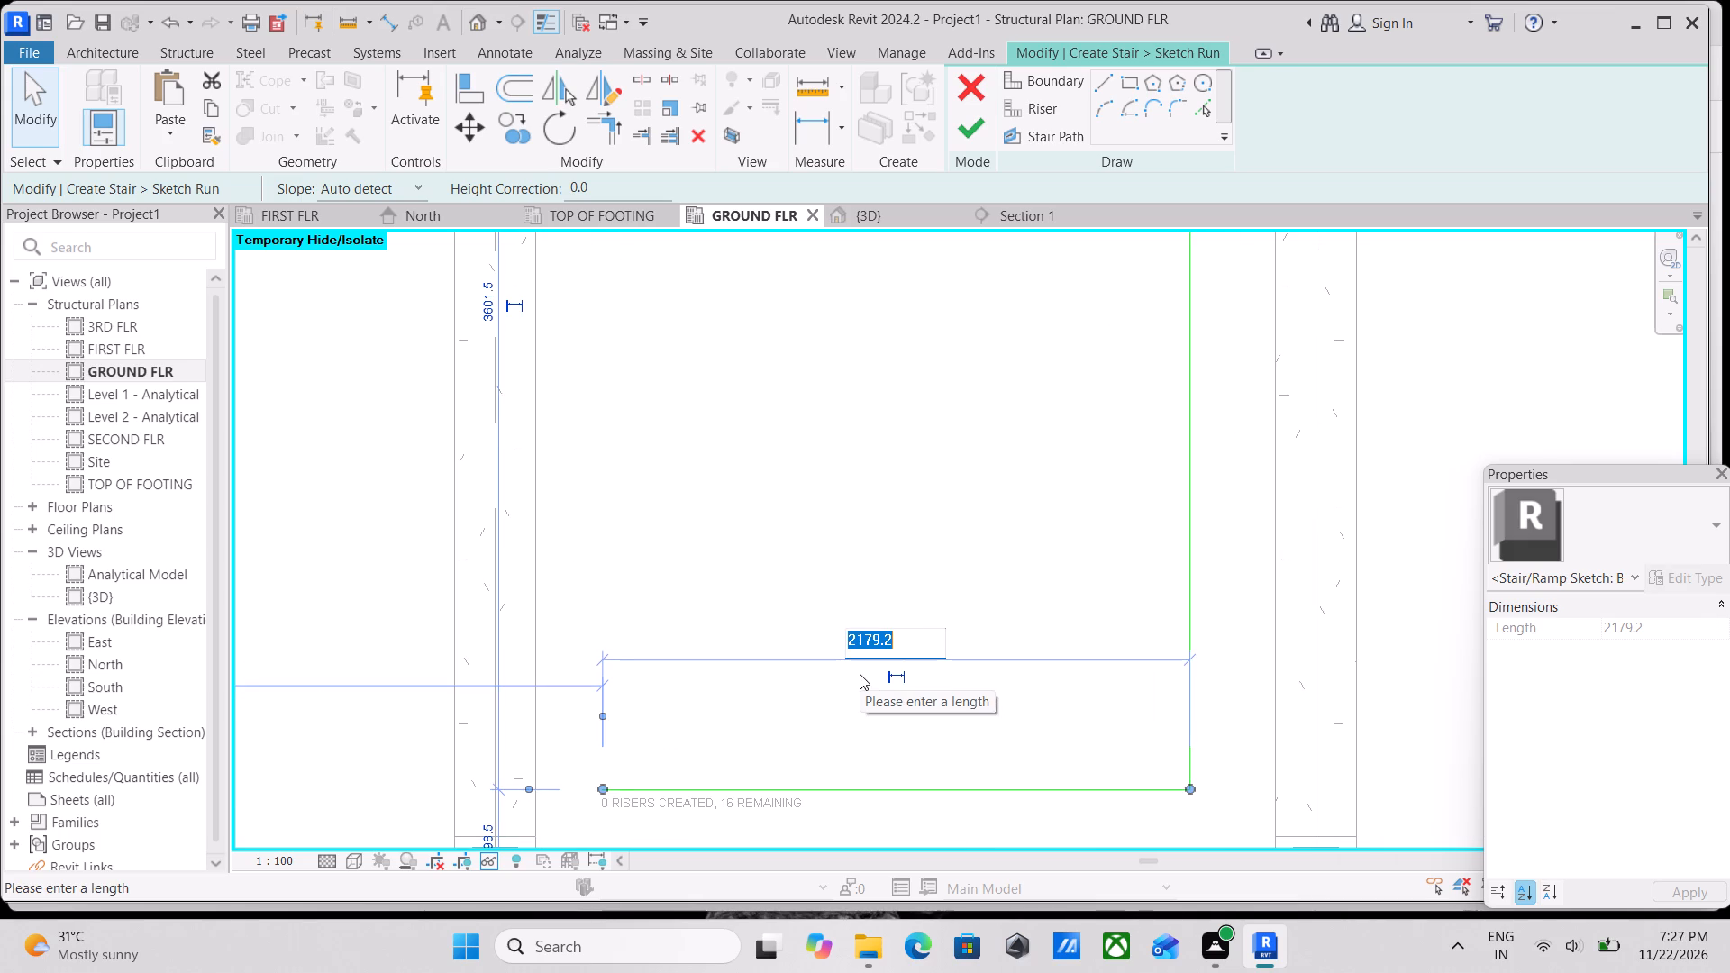
text(7')
key(Return)
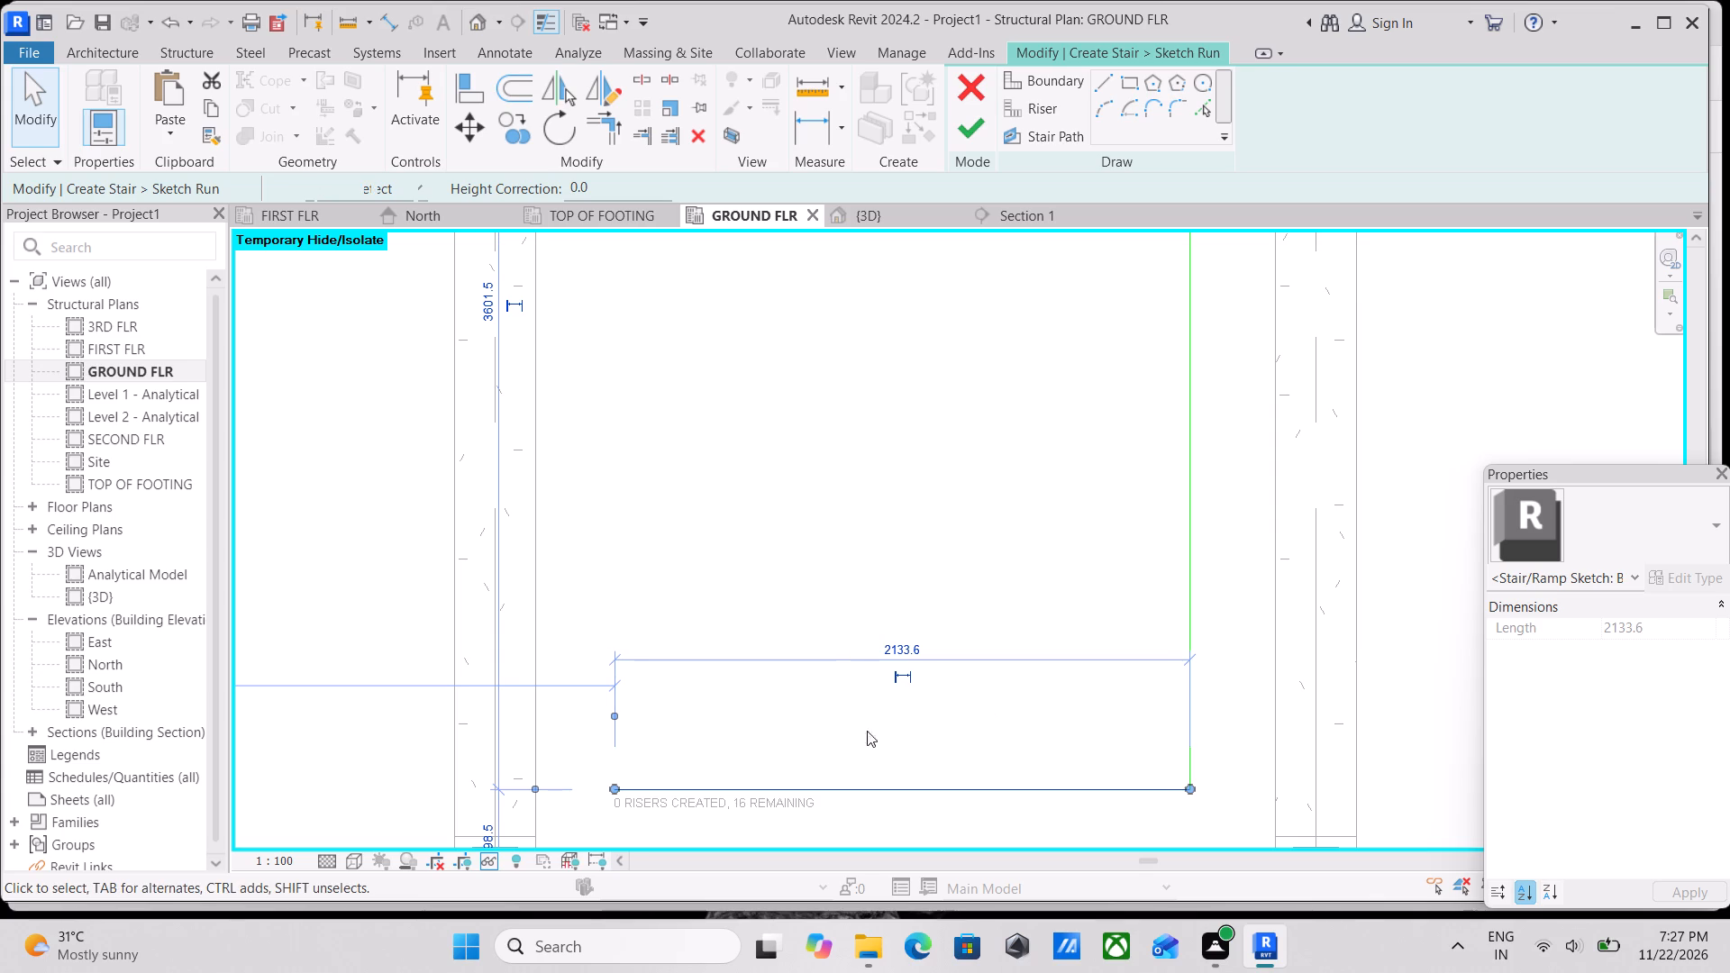
key(Escape)
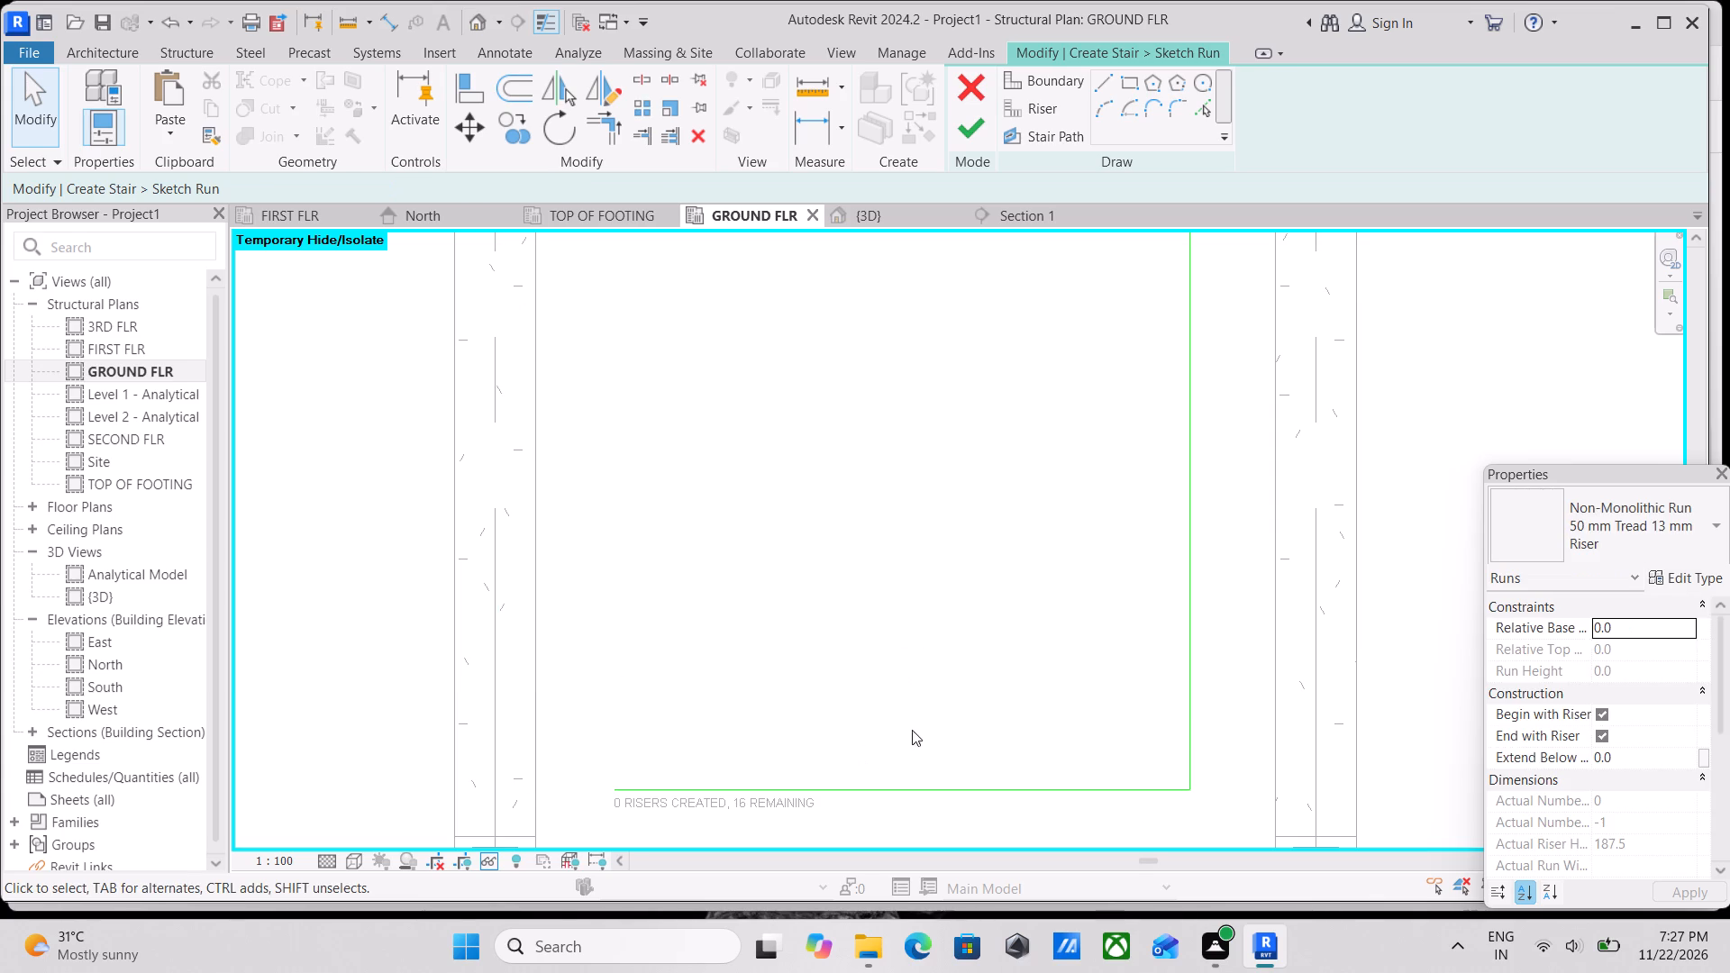
Draw the left boundary line 2100 mm up from the base line's free end, level with the top of the right boundary.
click(1097, 75)
click(610, 792)
middle_drag(613, 538, 624, 690)
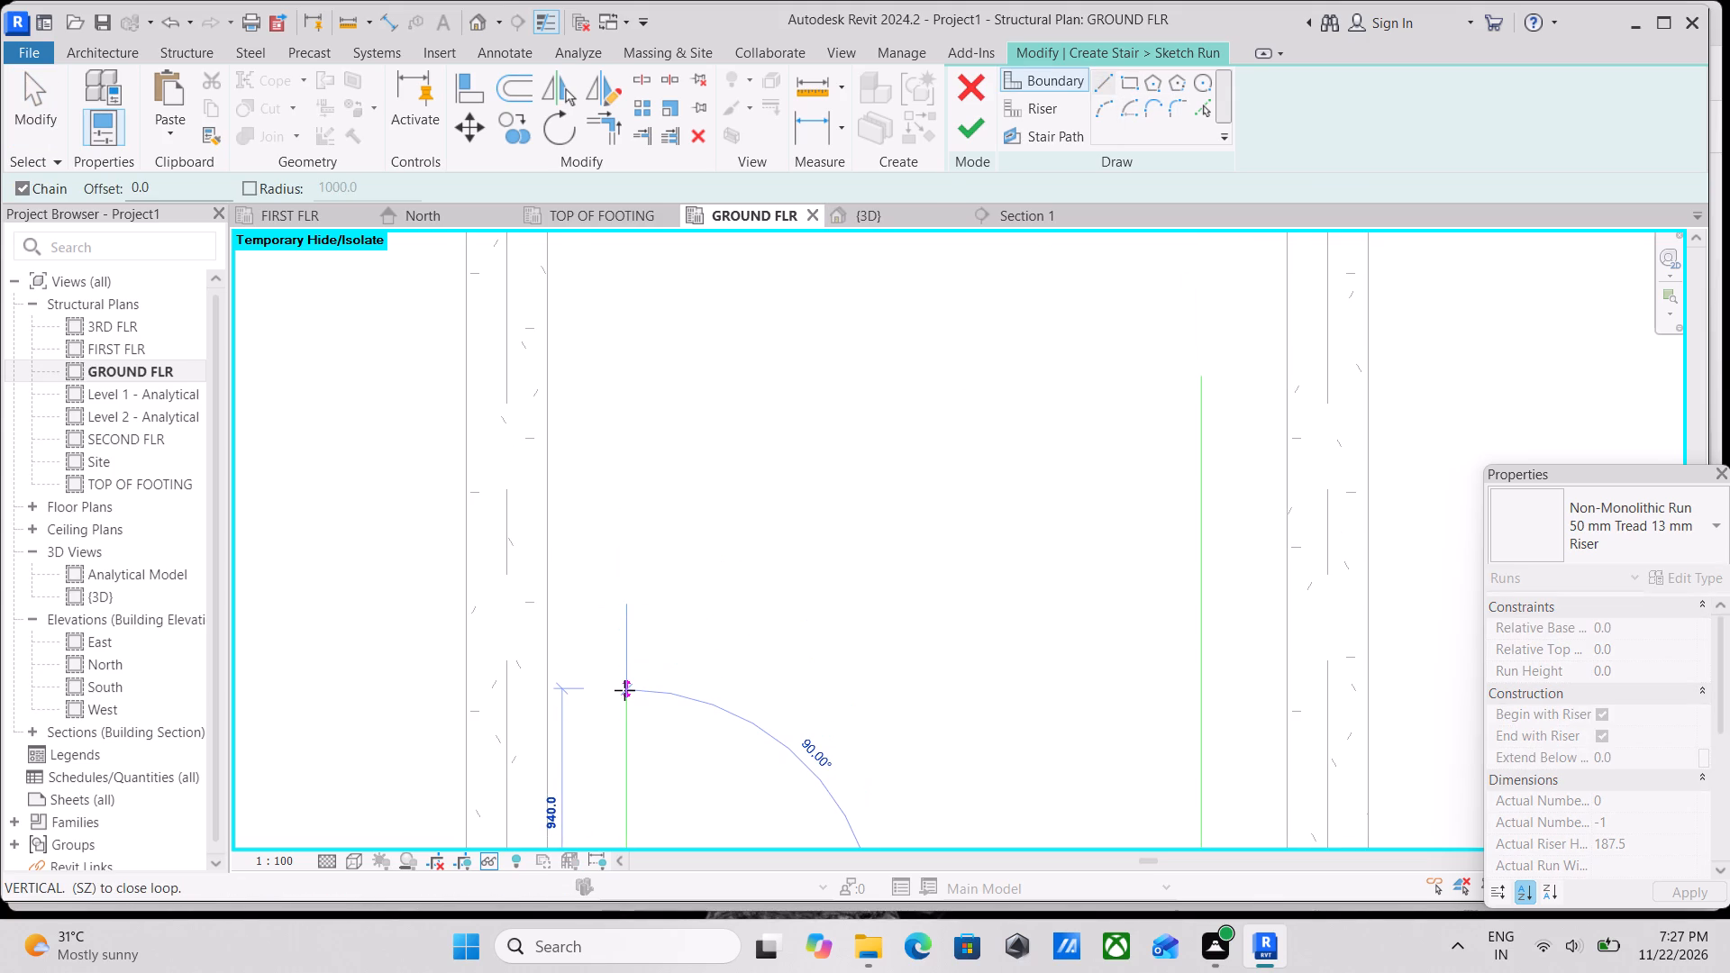
scroll(624, 690, down, 2)
middle_drag(624, 690, 588, 714)
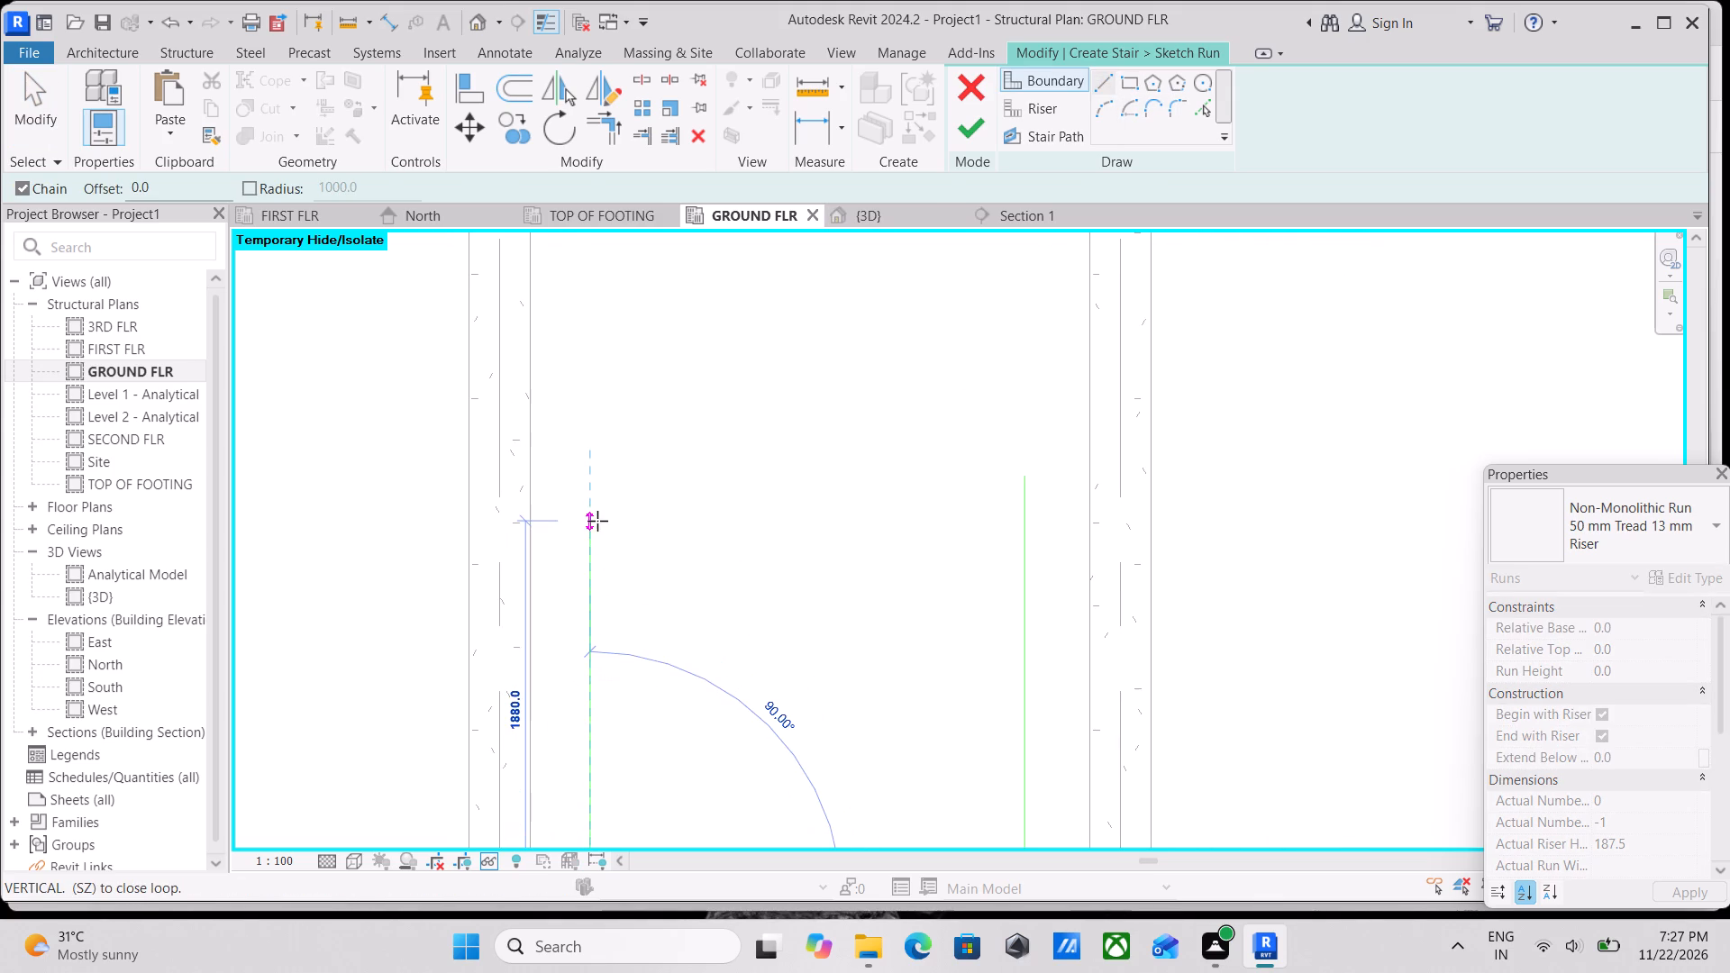
click(590, 479)
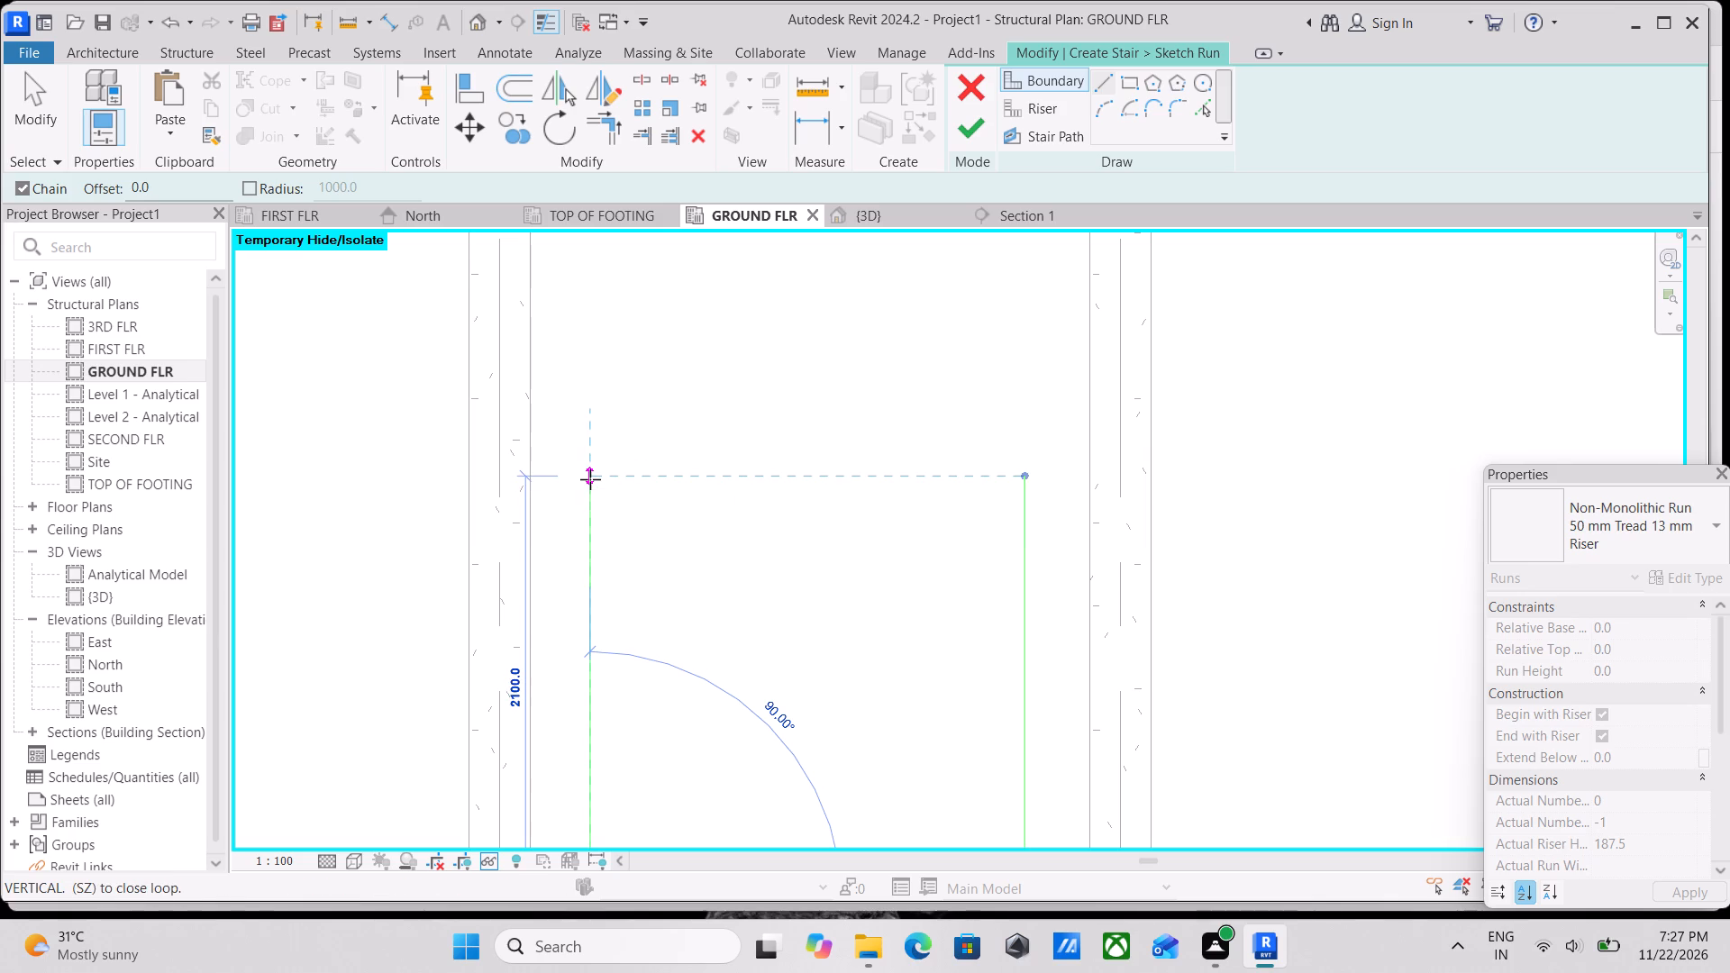
key(Escape)
key(Escape)
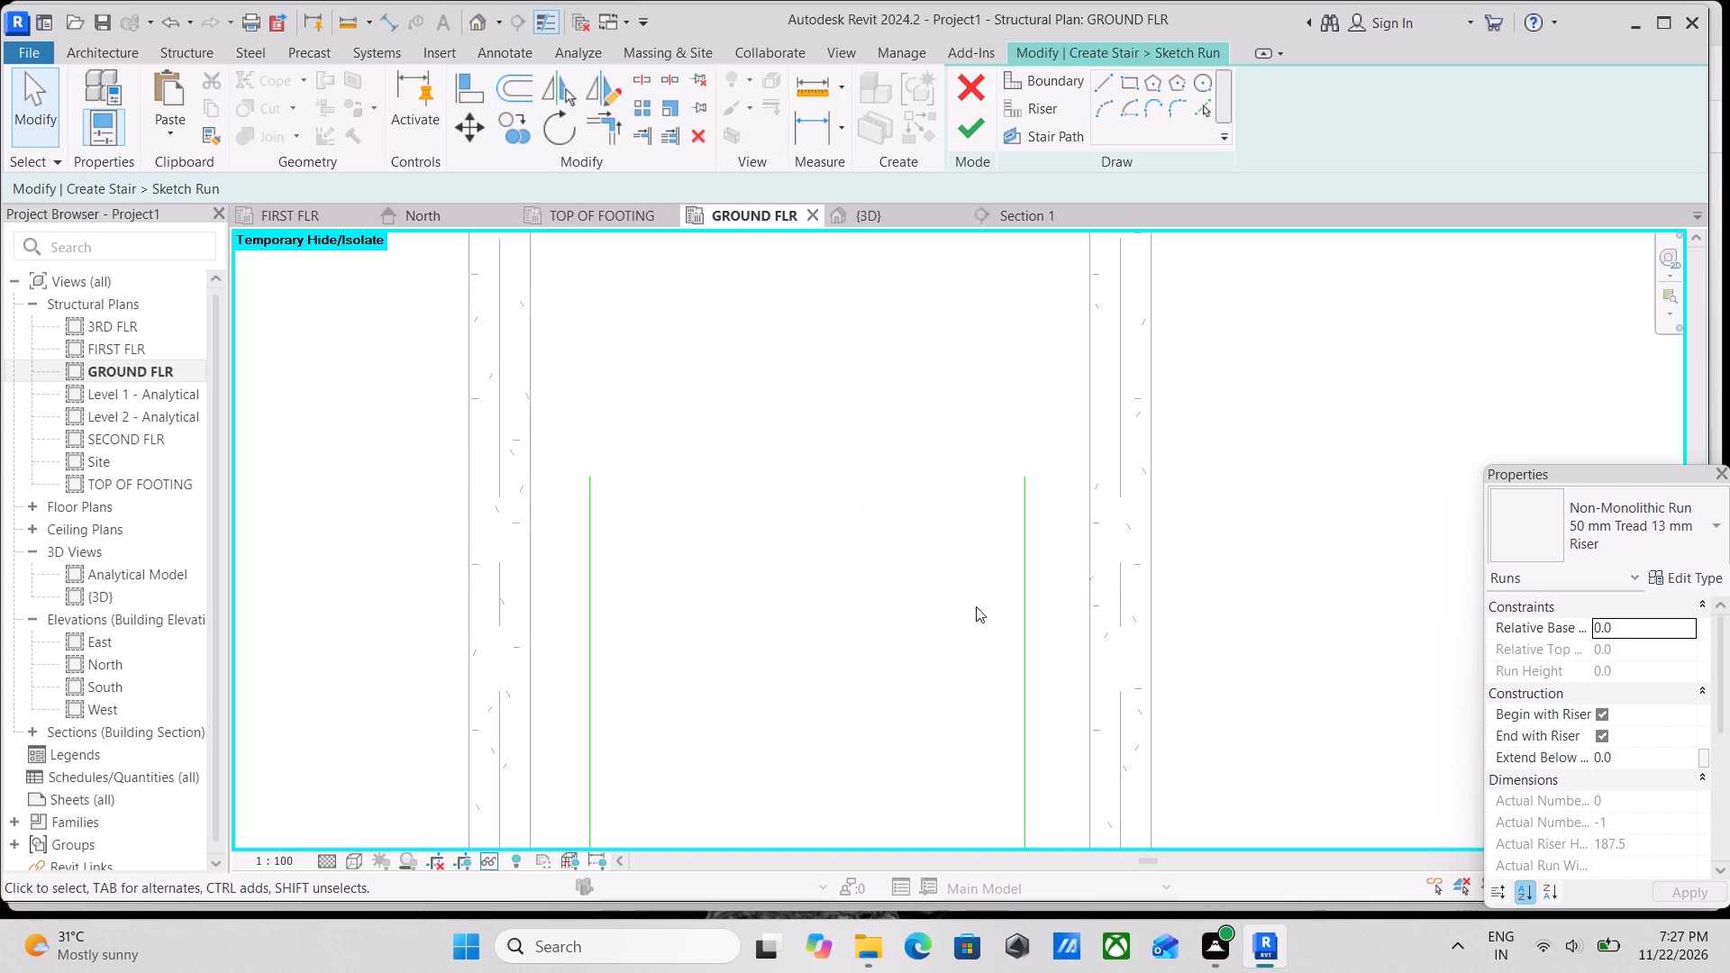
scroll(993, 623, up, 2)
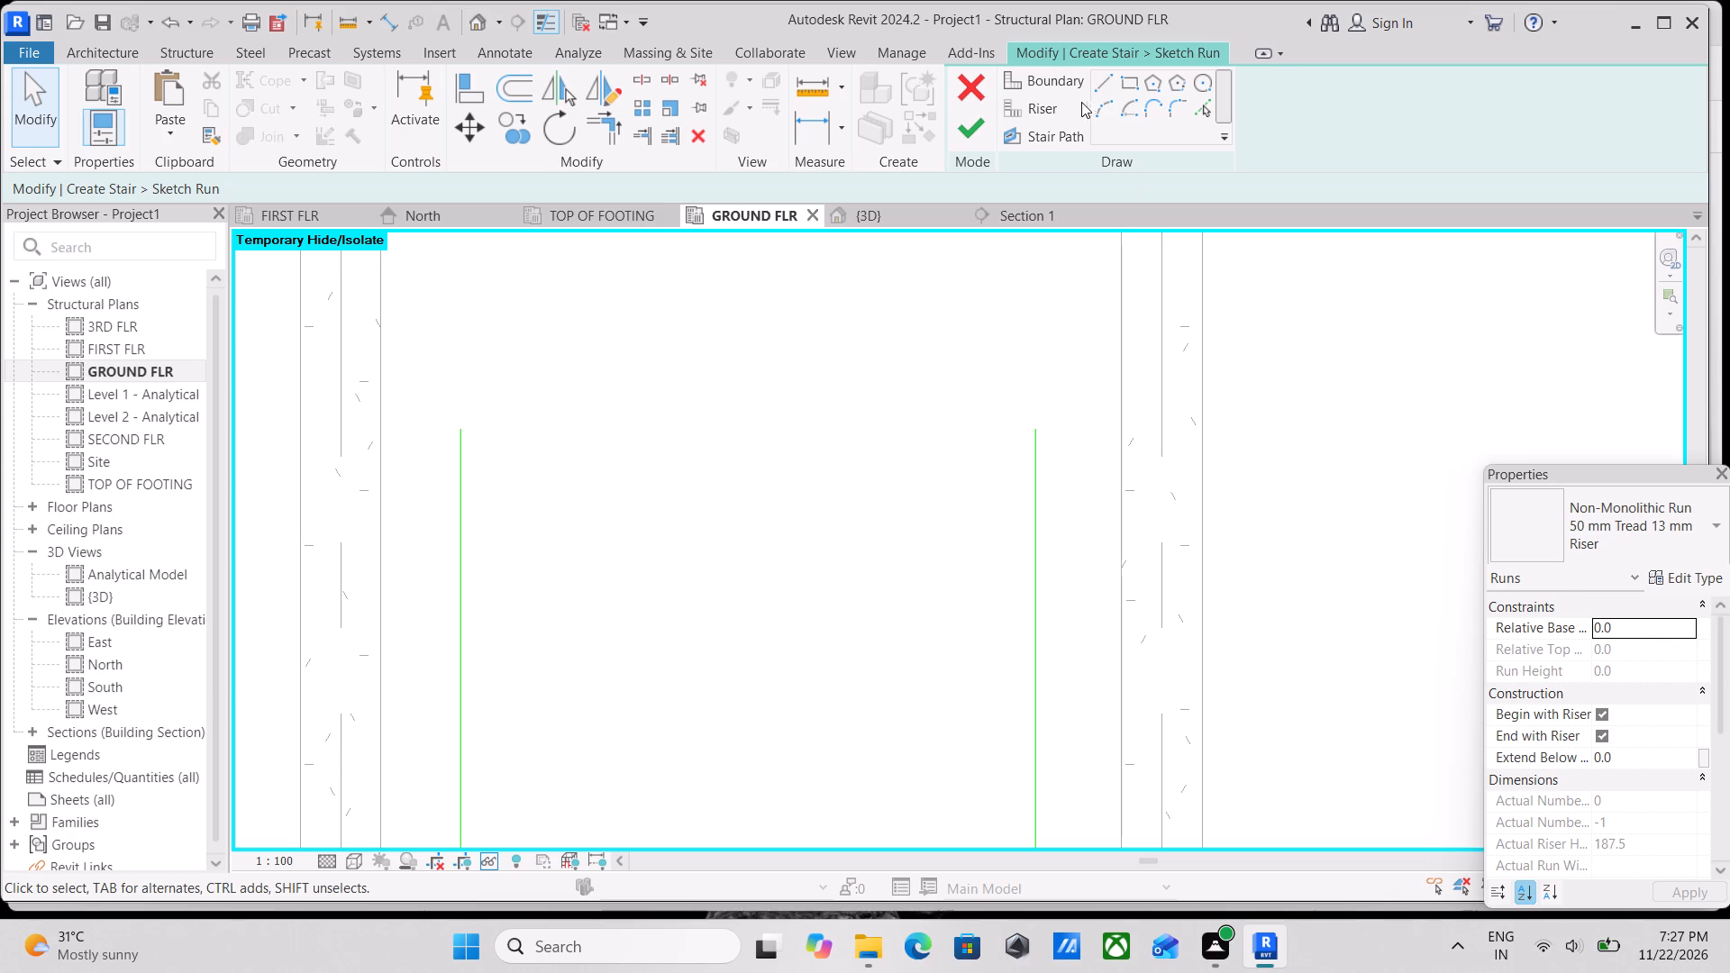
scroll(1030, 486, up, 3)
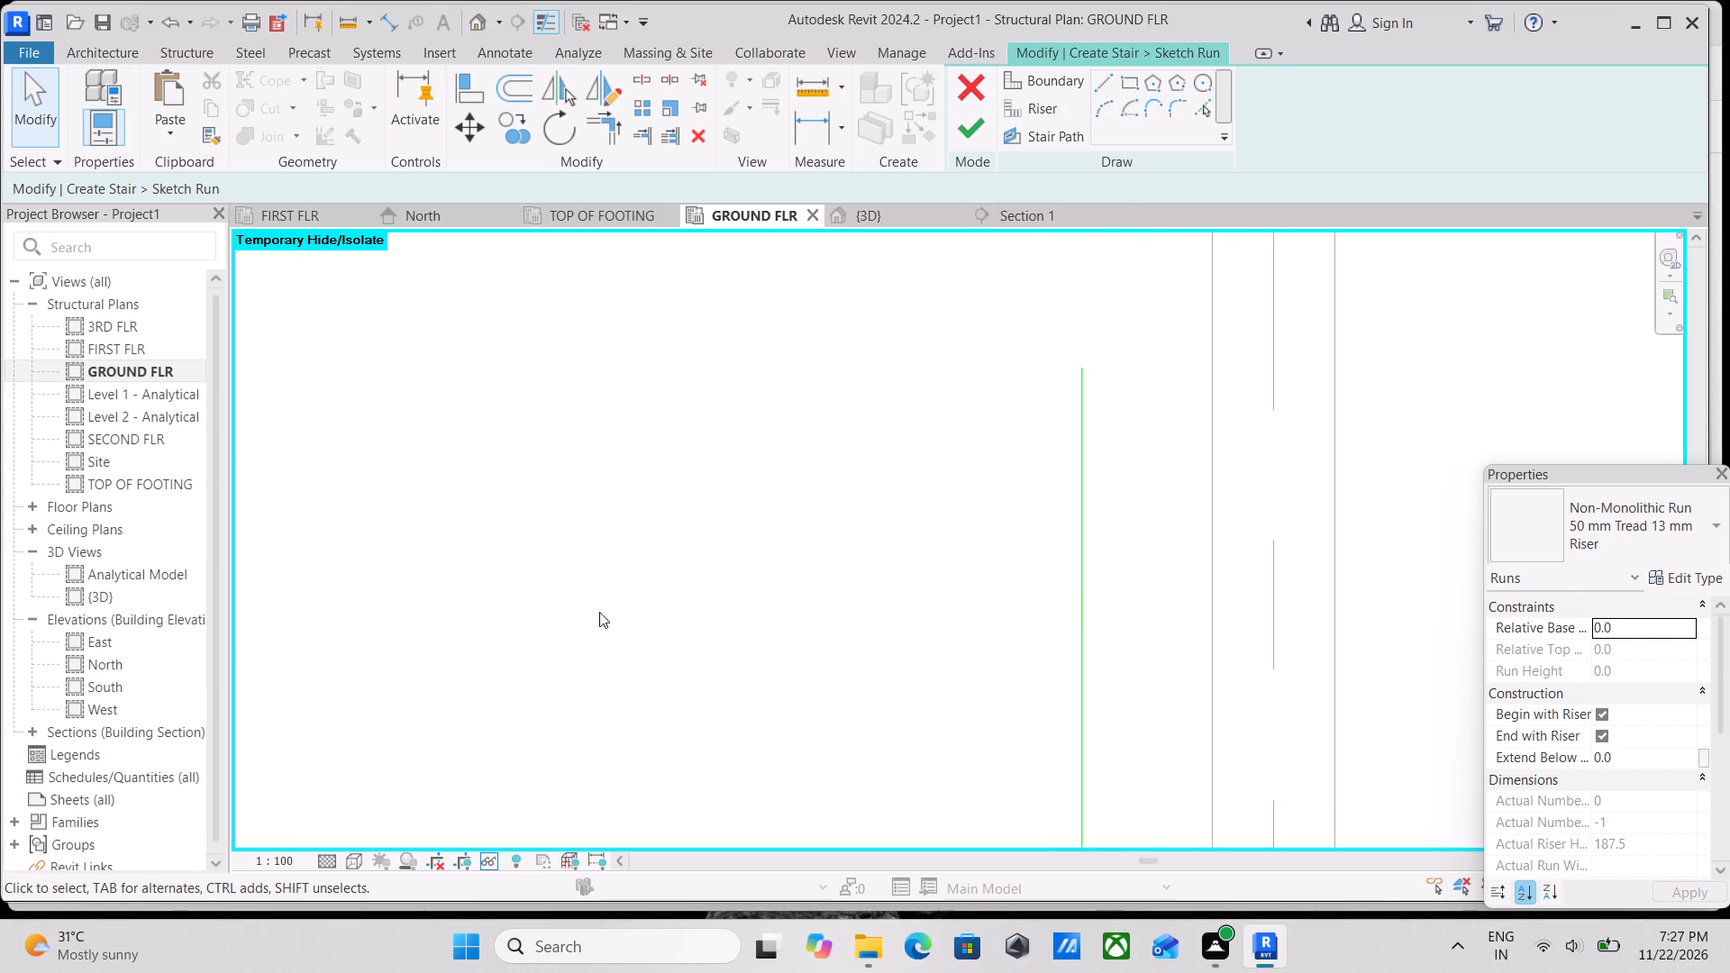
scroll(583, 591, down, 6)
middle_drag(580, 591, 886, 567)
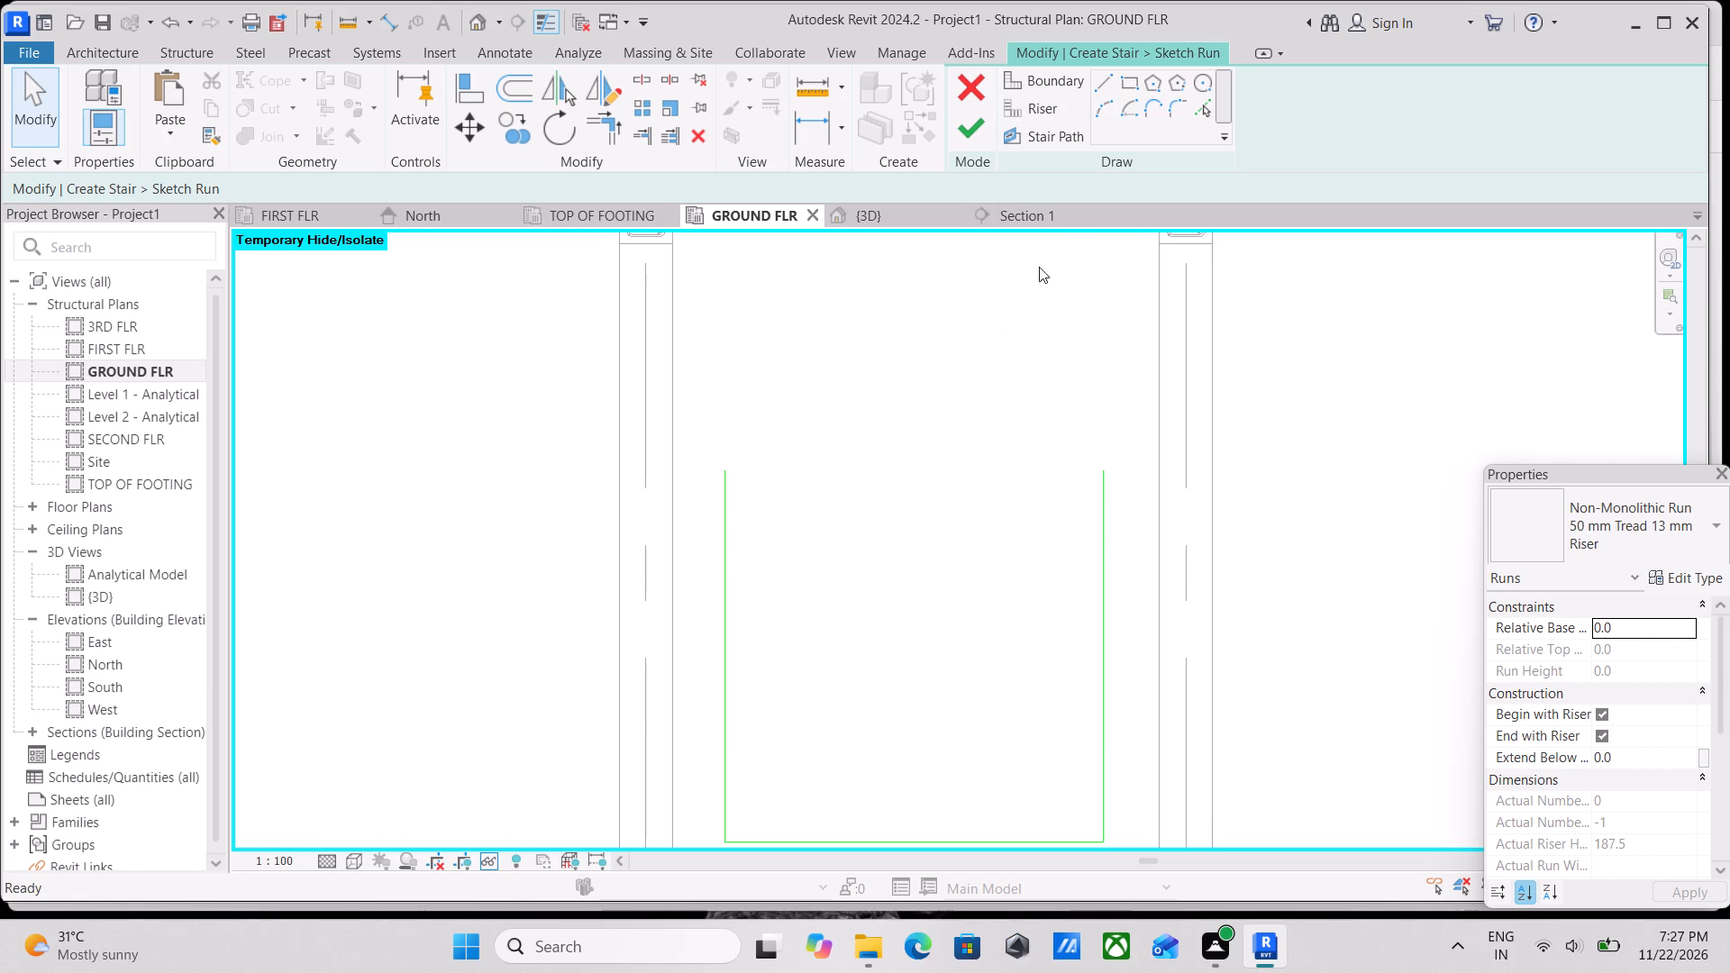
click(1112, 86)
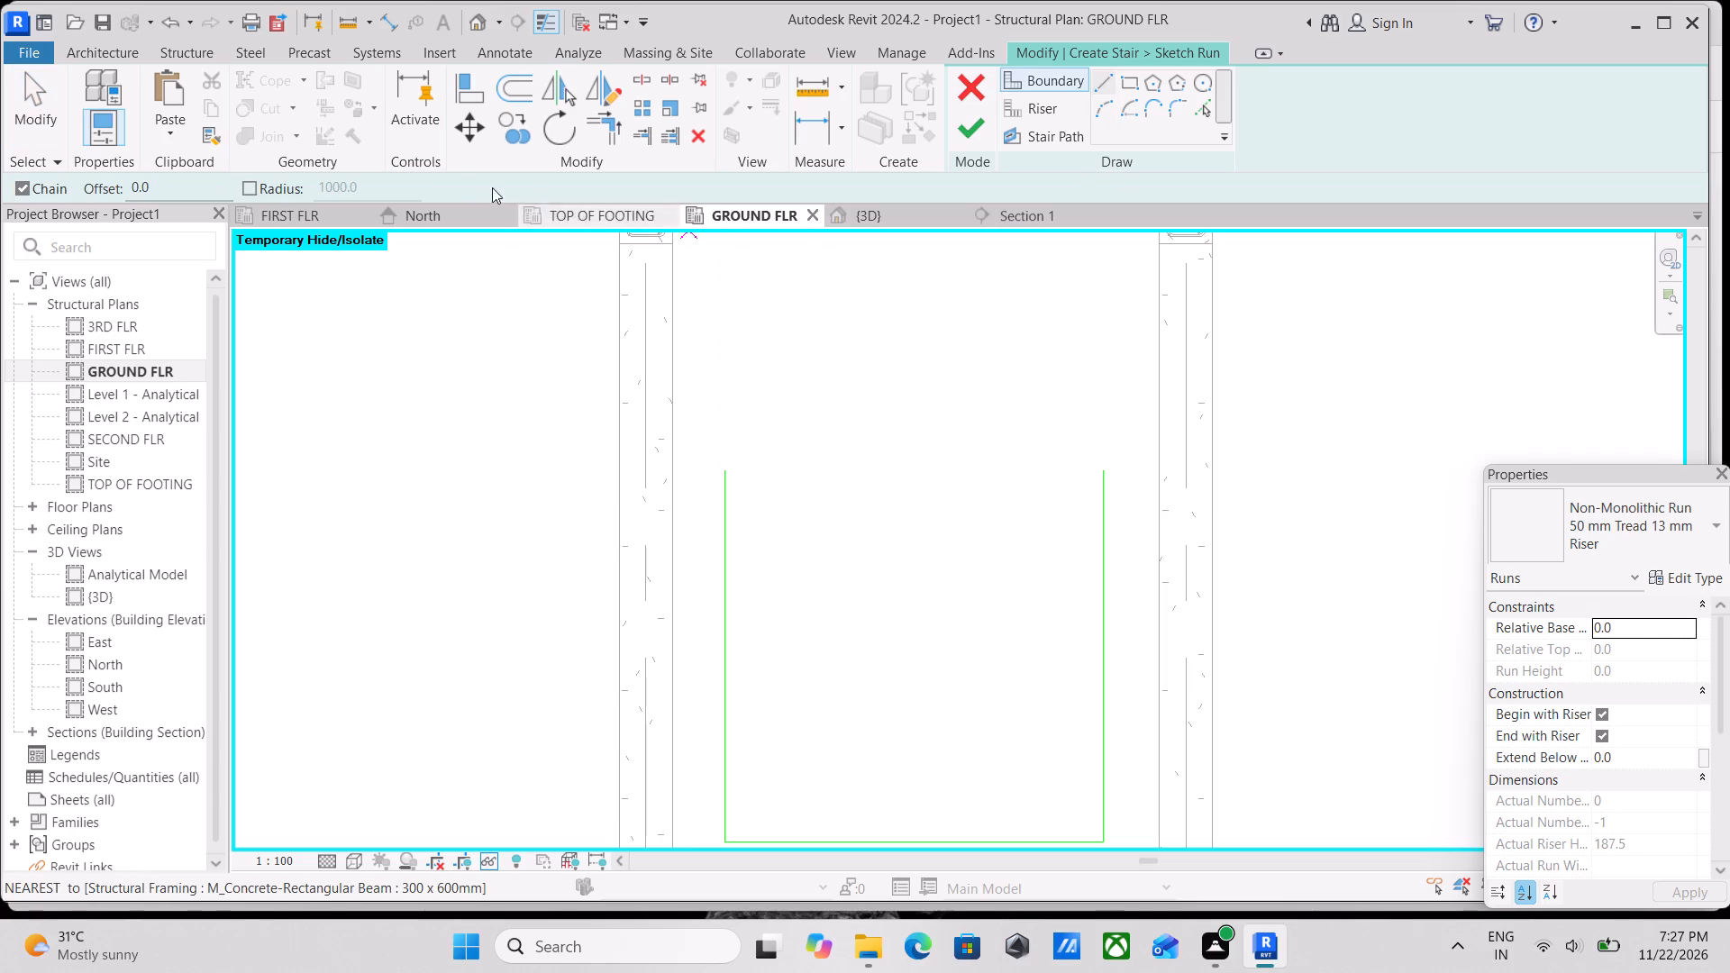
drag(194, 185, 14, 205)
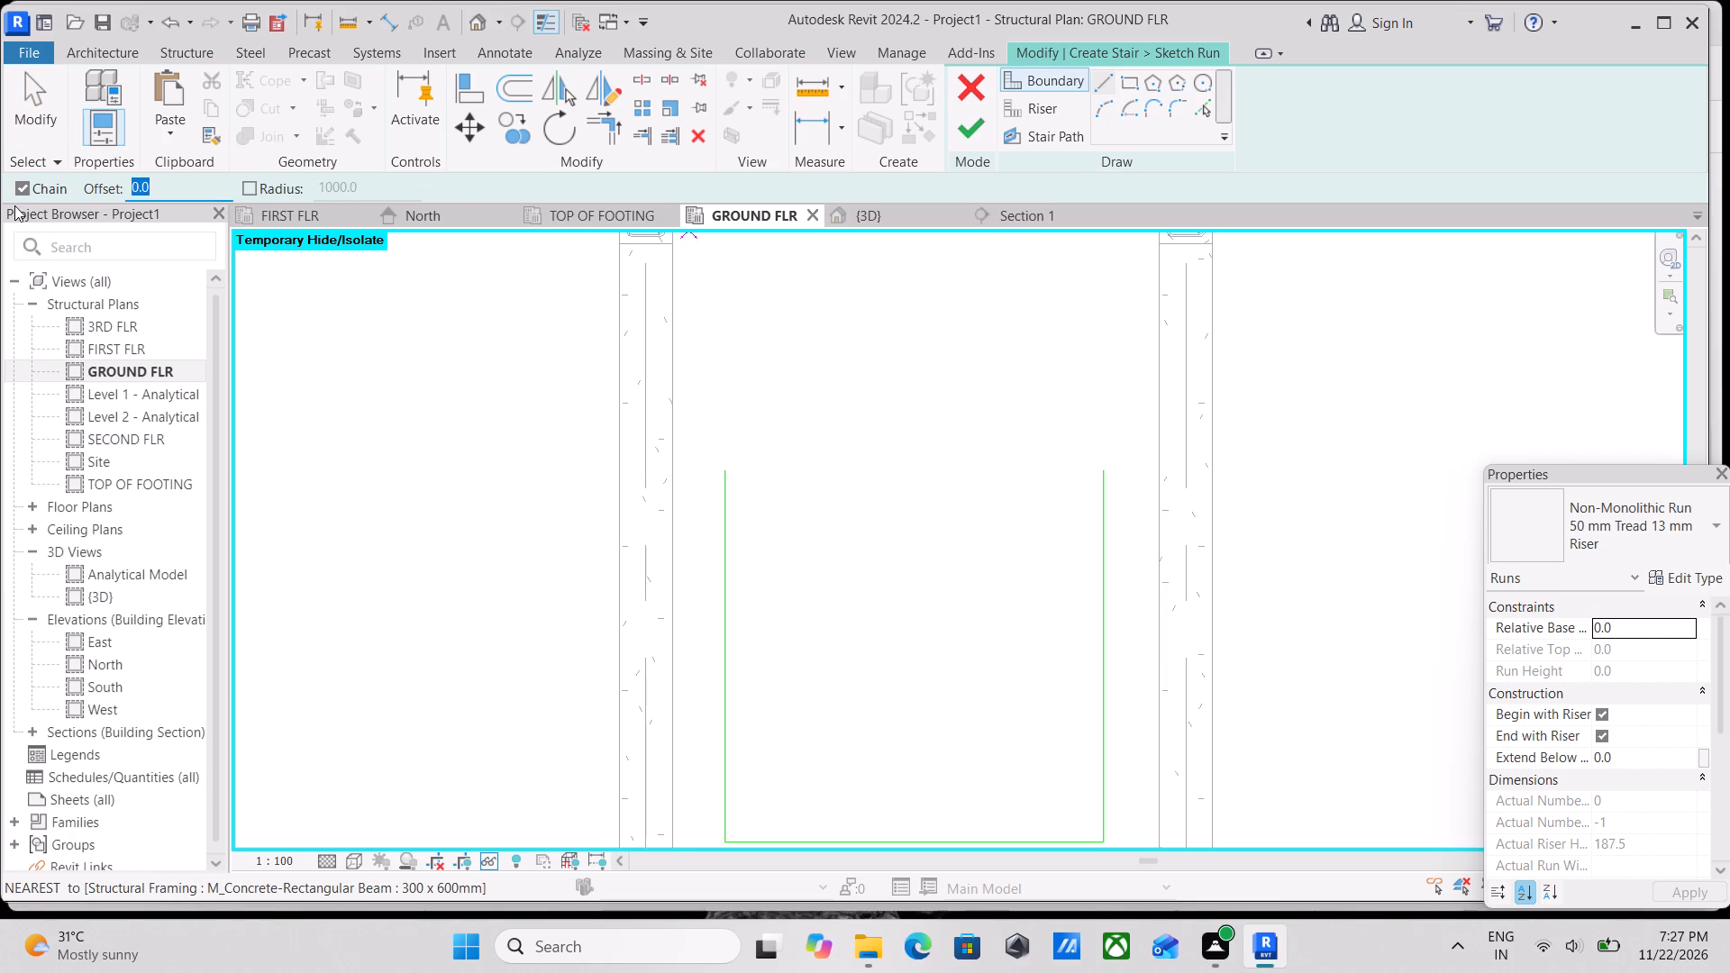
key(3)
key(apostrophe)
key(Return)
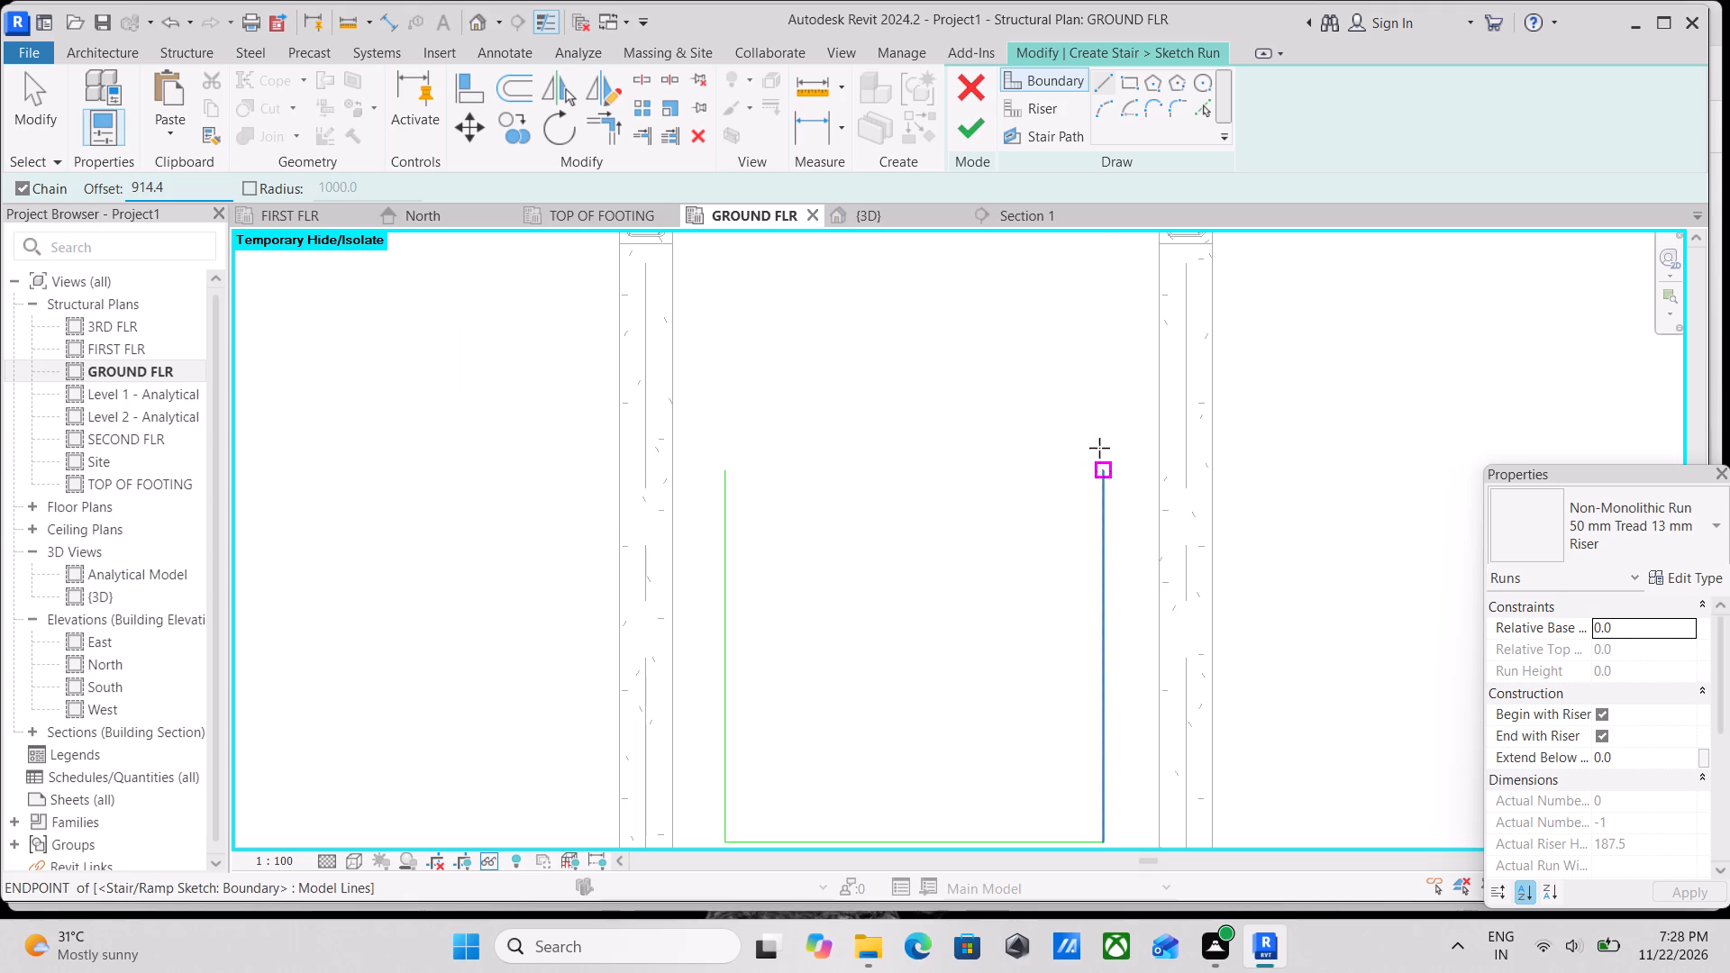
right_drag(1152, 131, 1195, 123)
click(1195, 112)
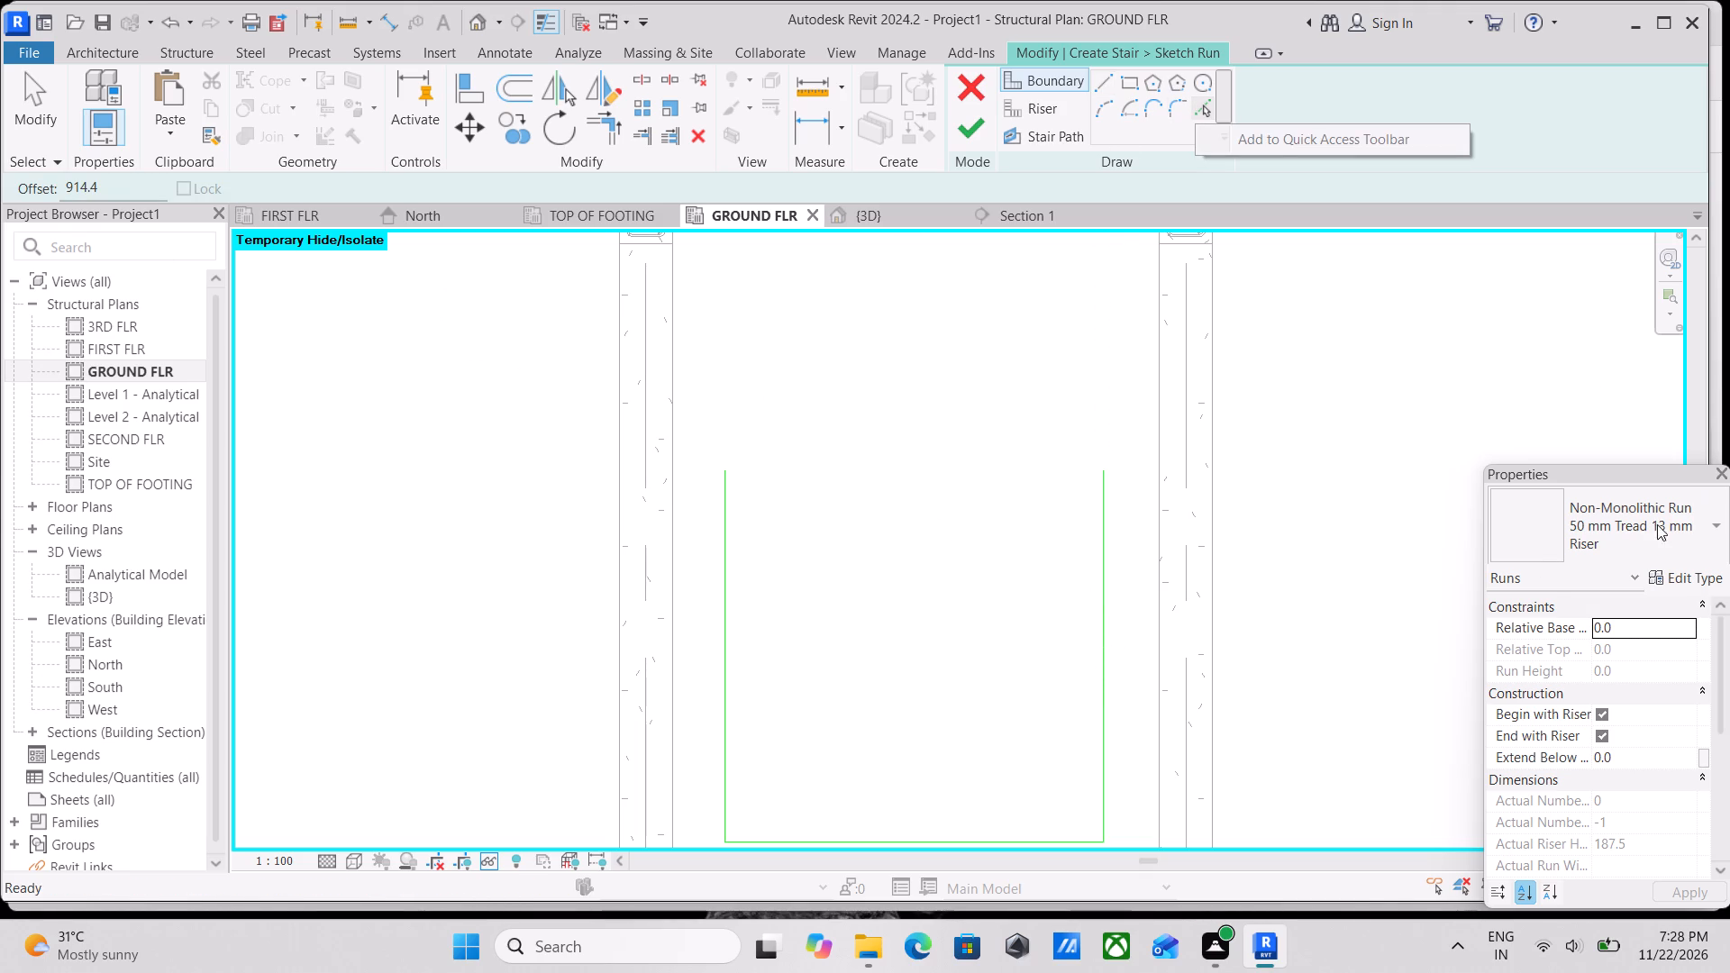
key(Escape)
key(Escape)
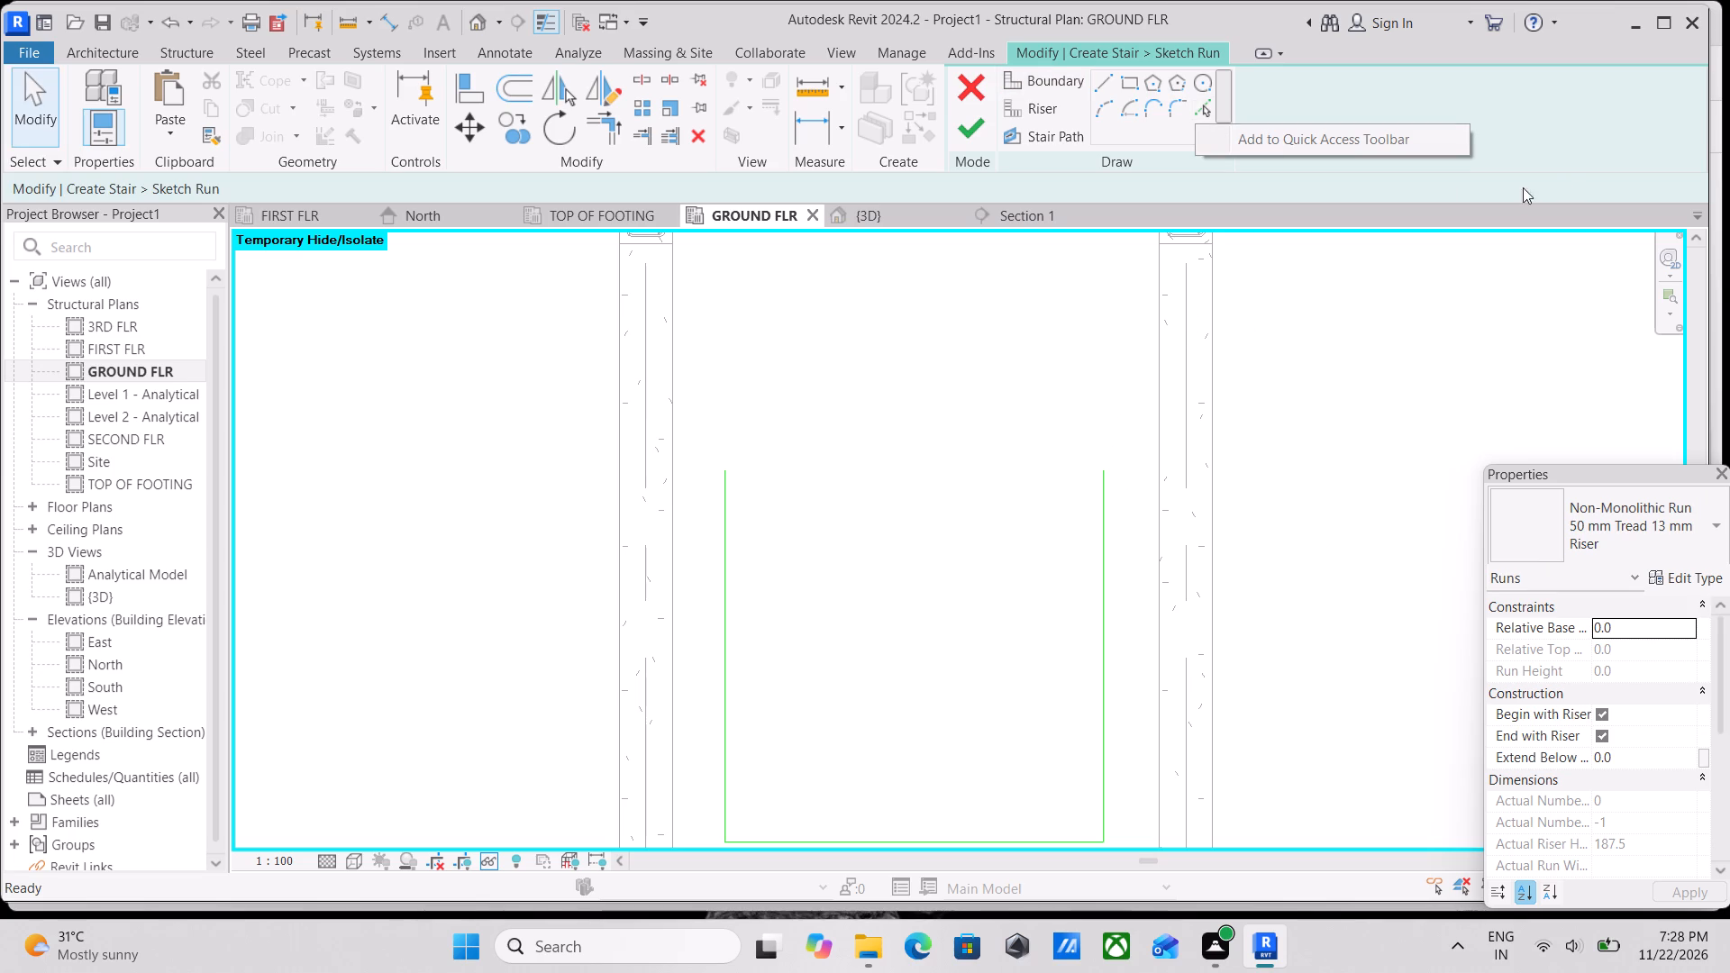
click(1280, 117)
Add two inner boundary lines to the stair sketch by offsetting the left and right outer boundaries 3' inward.
click(1197, 110)
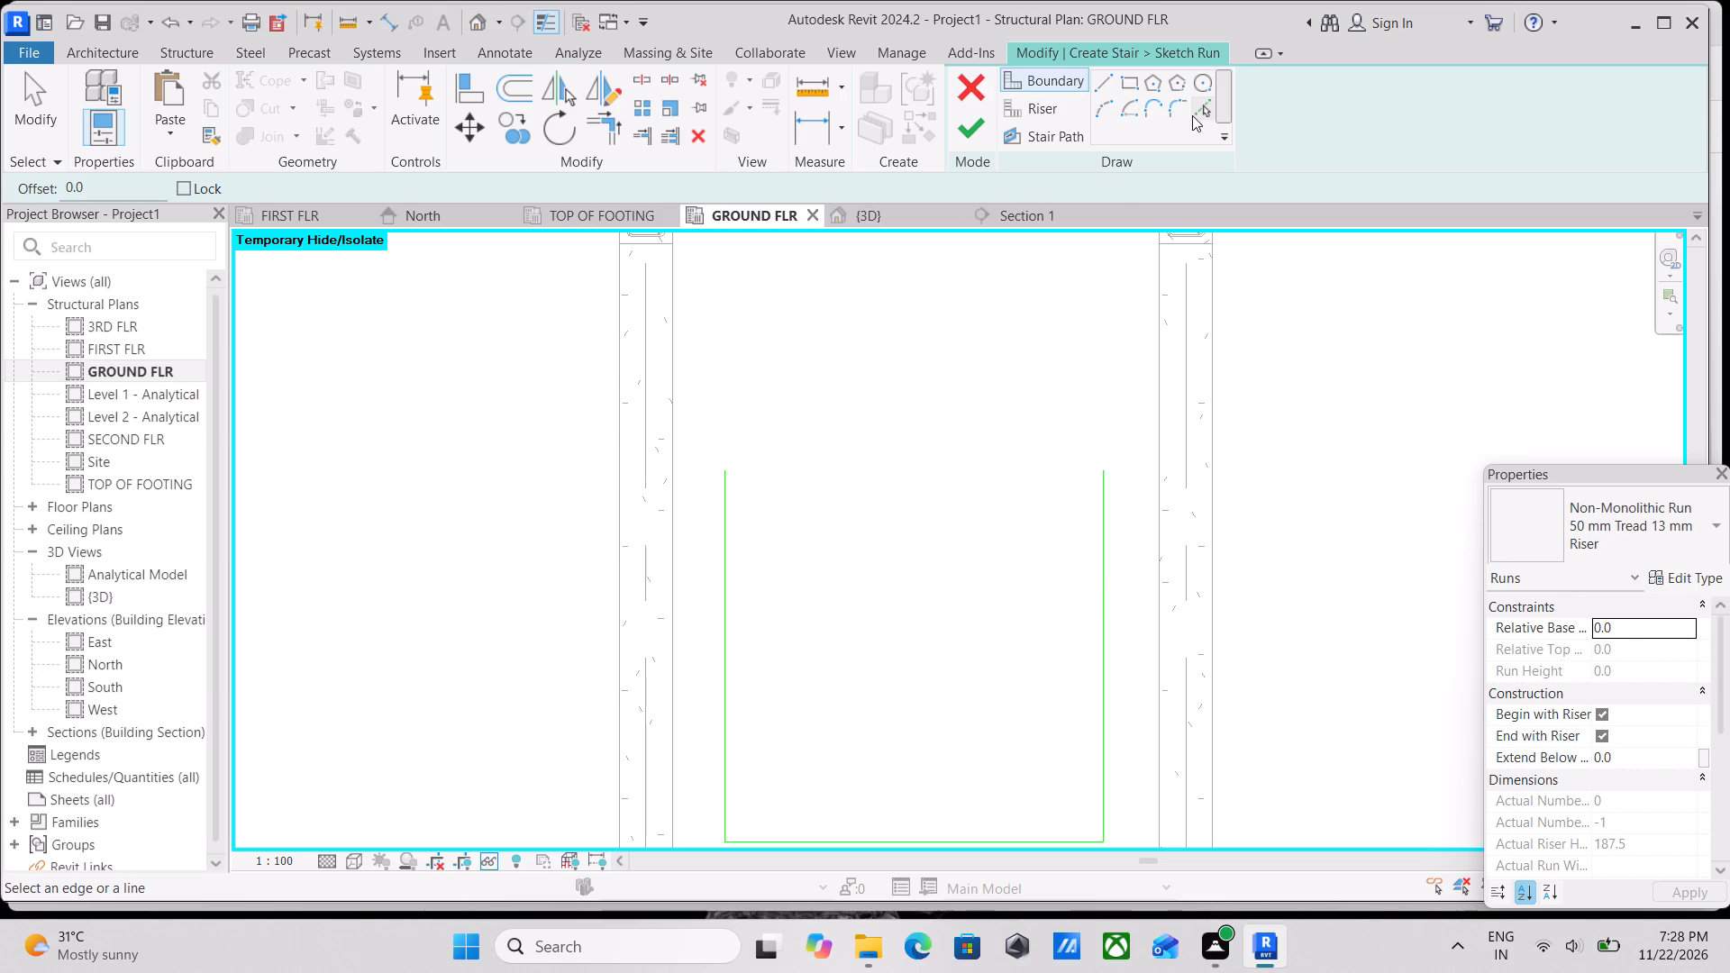
click(99, 53)
click(1054, 50)
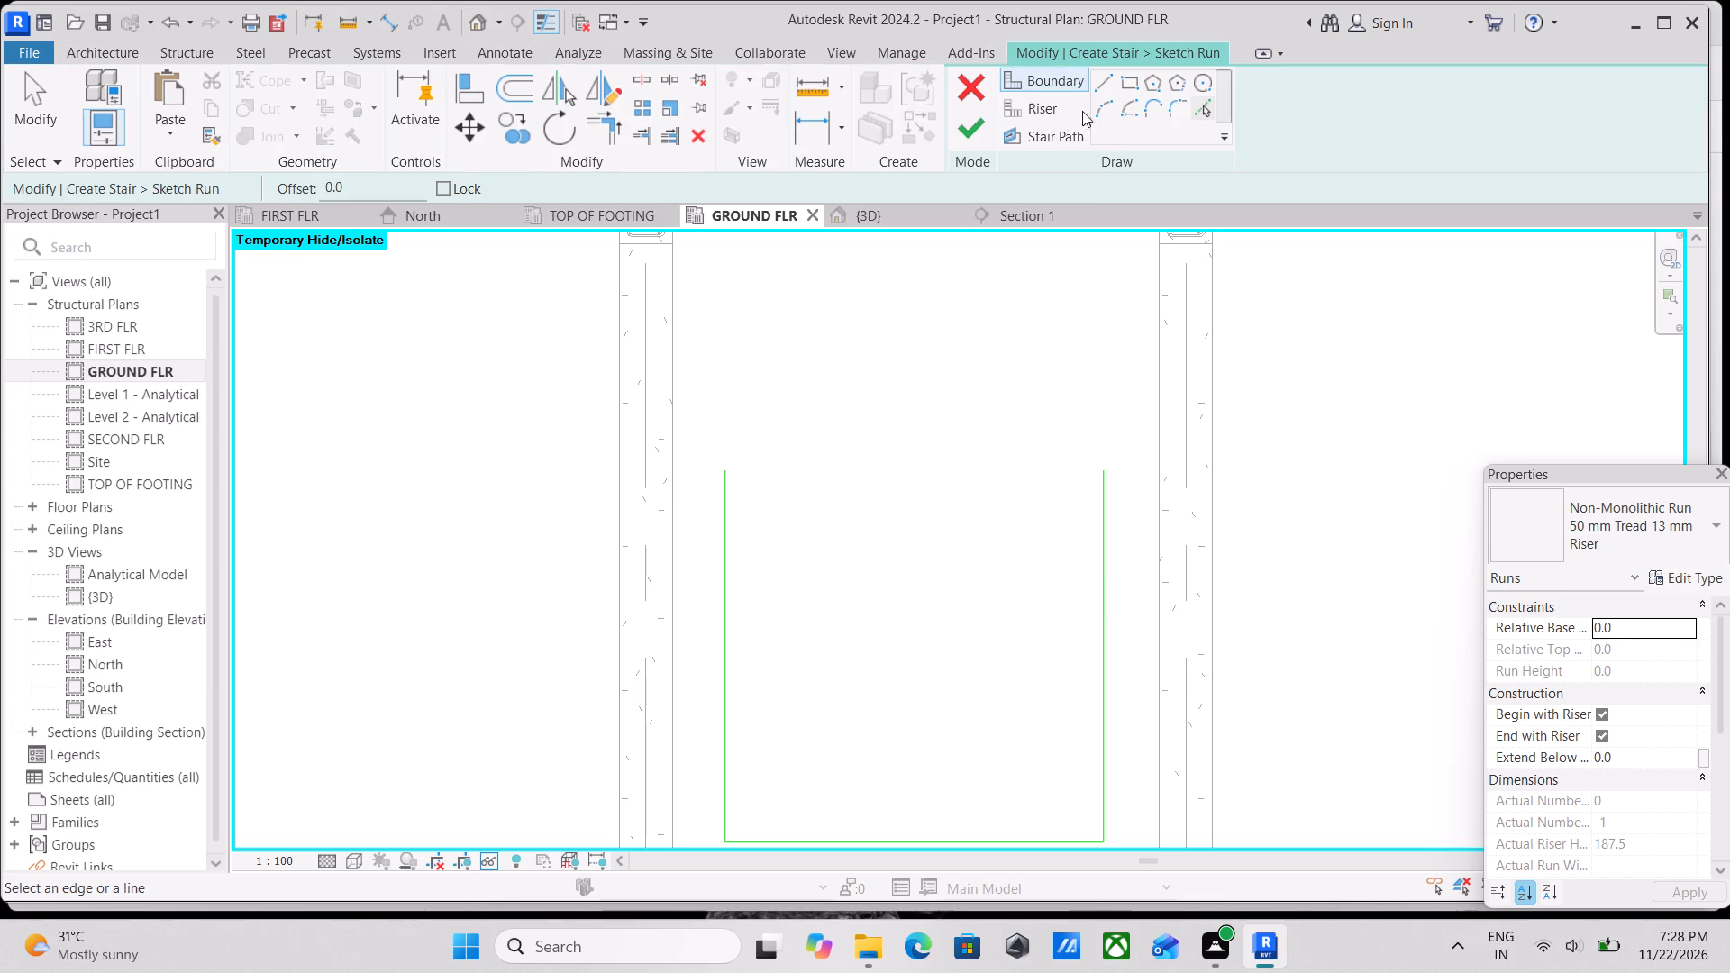
click(1211, 105)
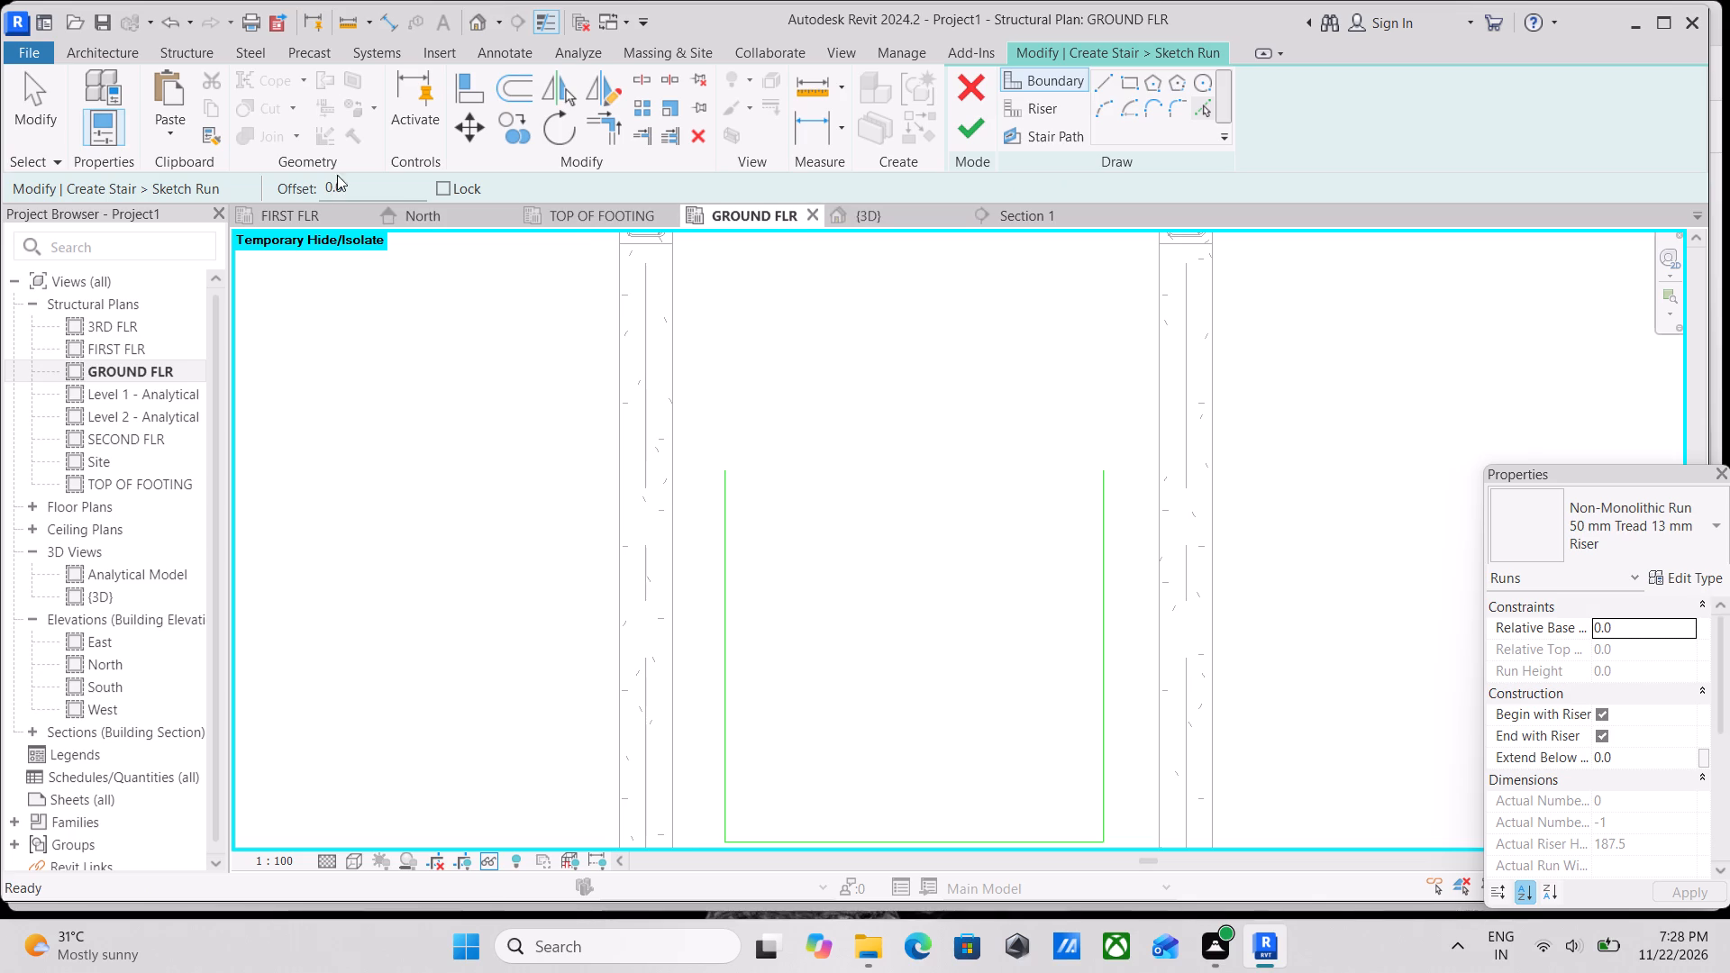
drag(358, 187, 235, 201)
key(3)
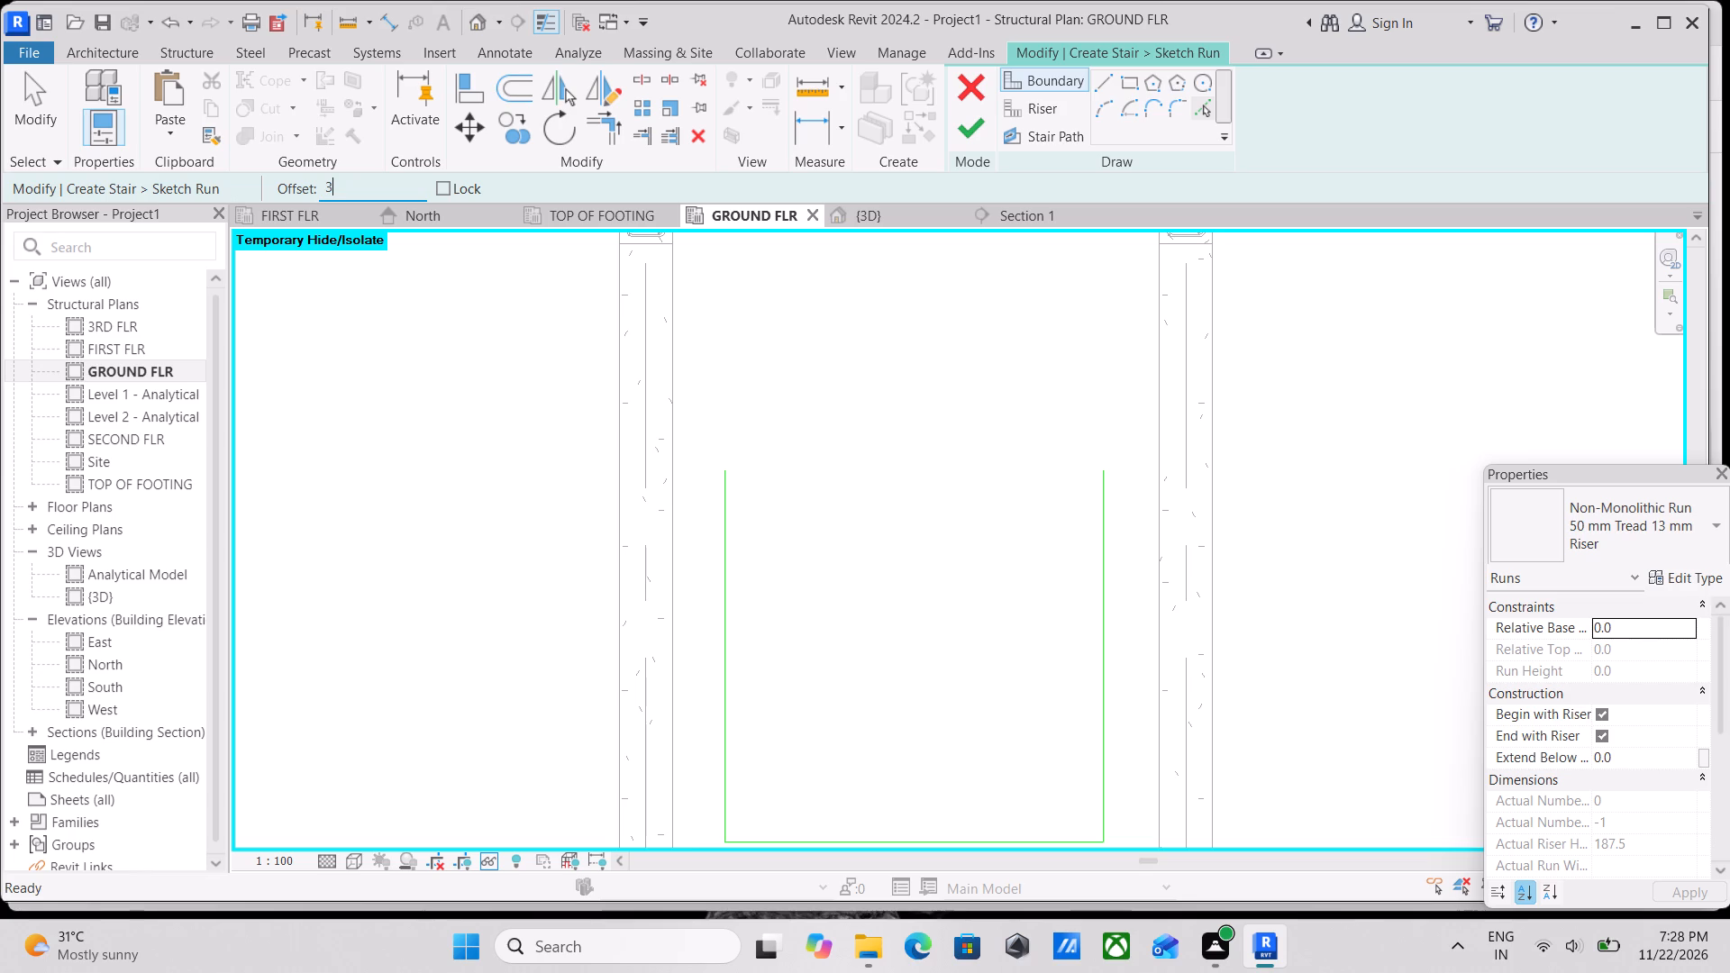
key(apostrophe)
key(Return)
click(1097, 559)
middle_drag(900, 643, 1091, 417)
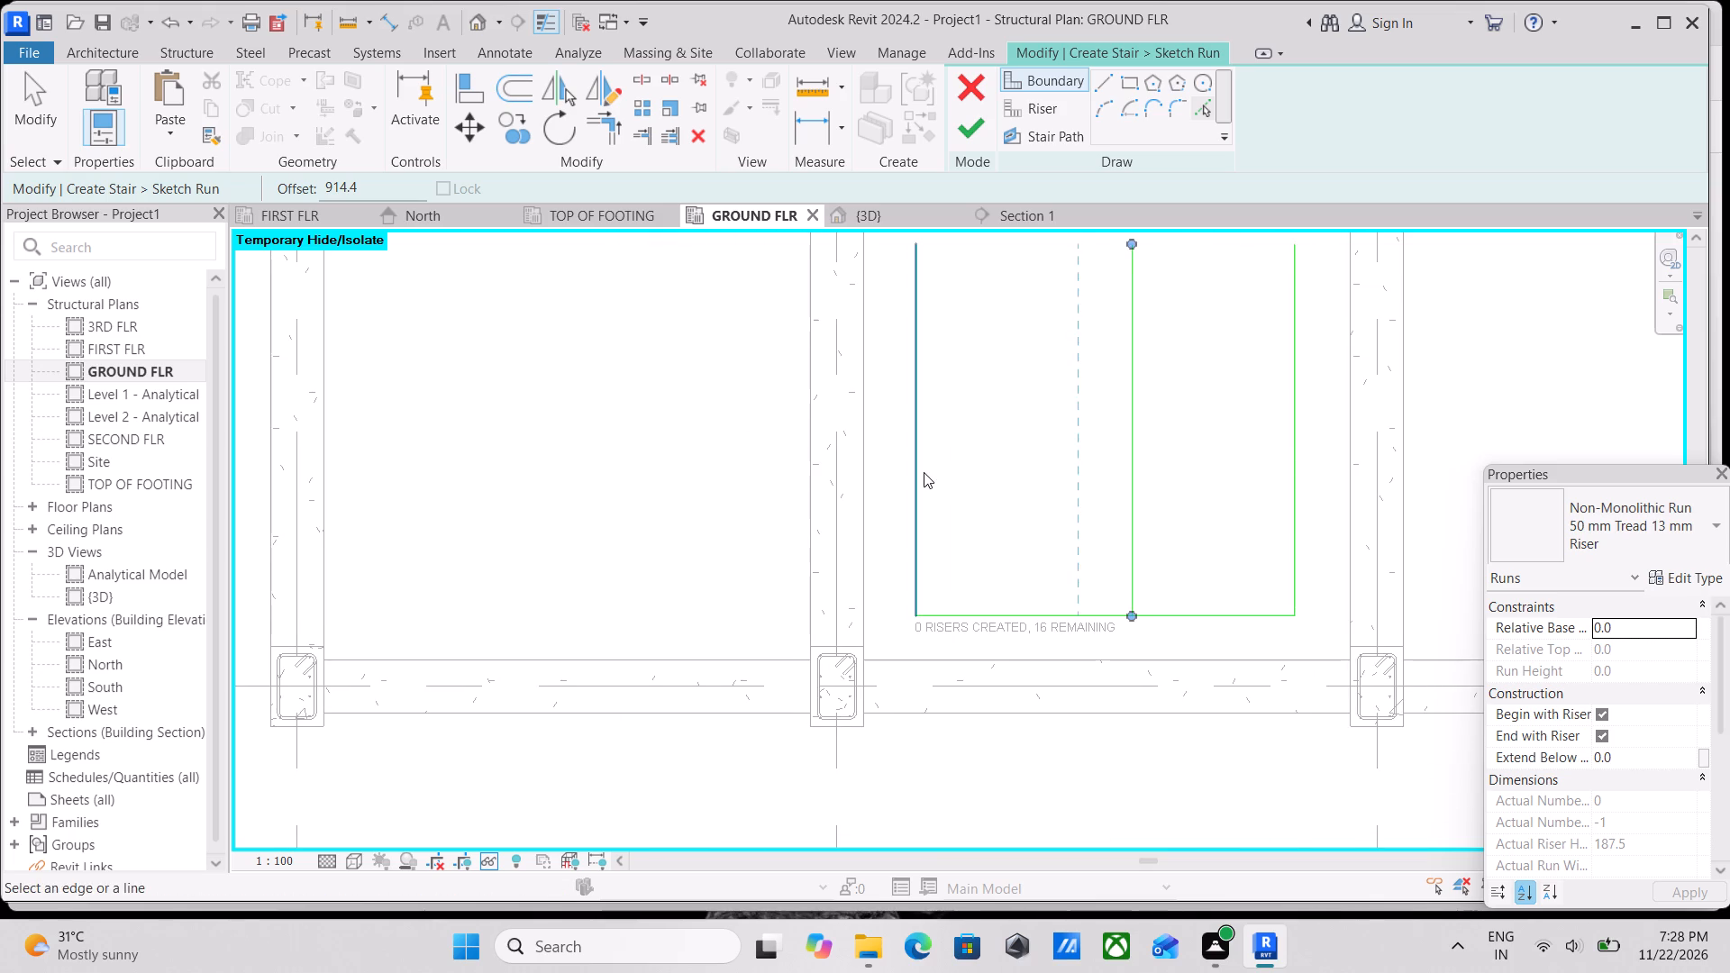
click(924, 472)
middle_drag(979, 493, 915, 567)
scroll(1044, 640, up, 1)
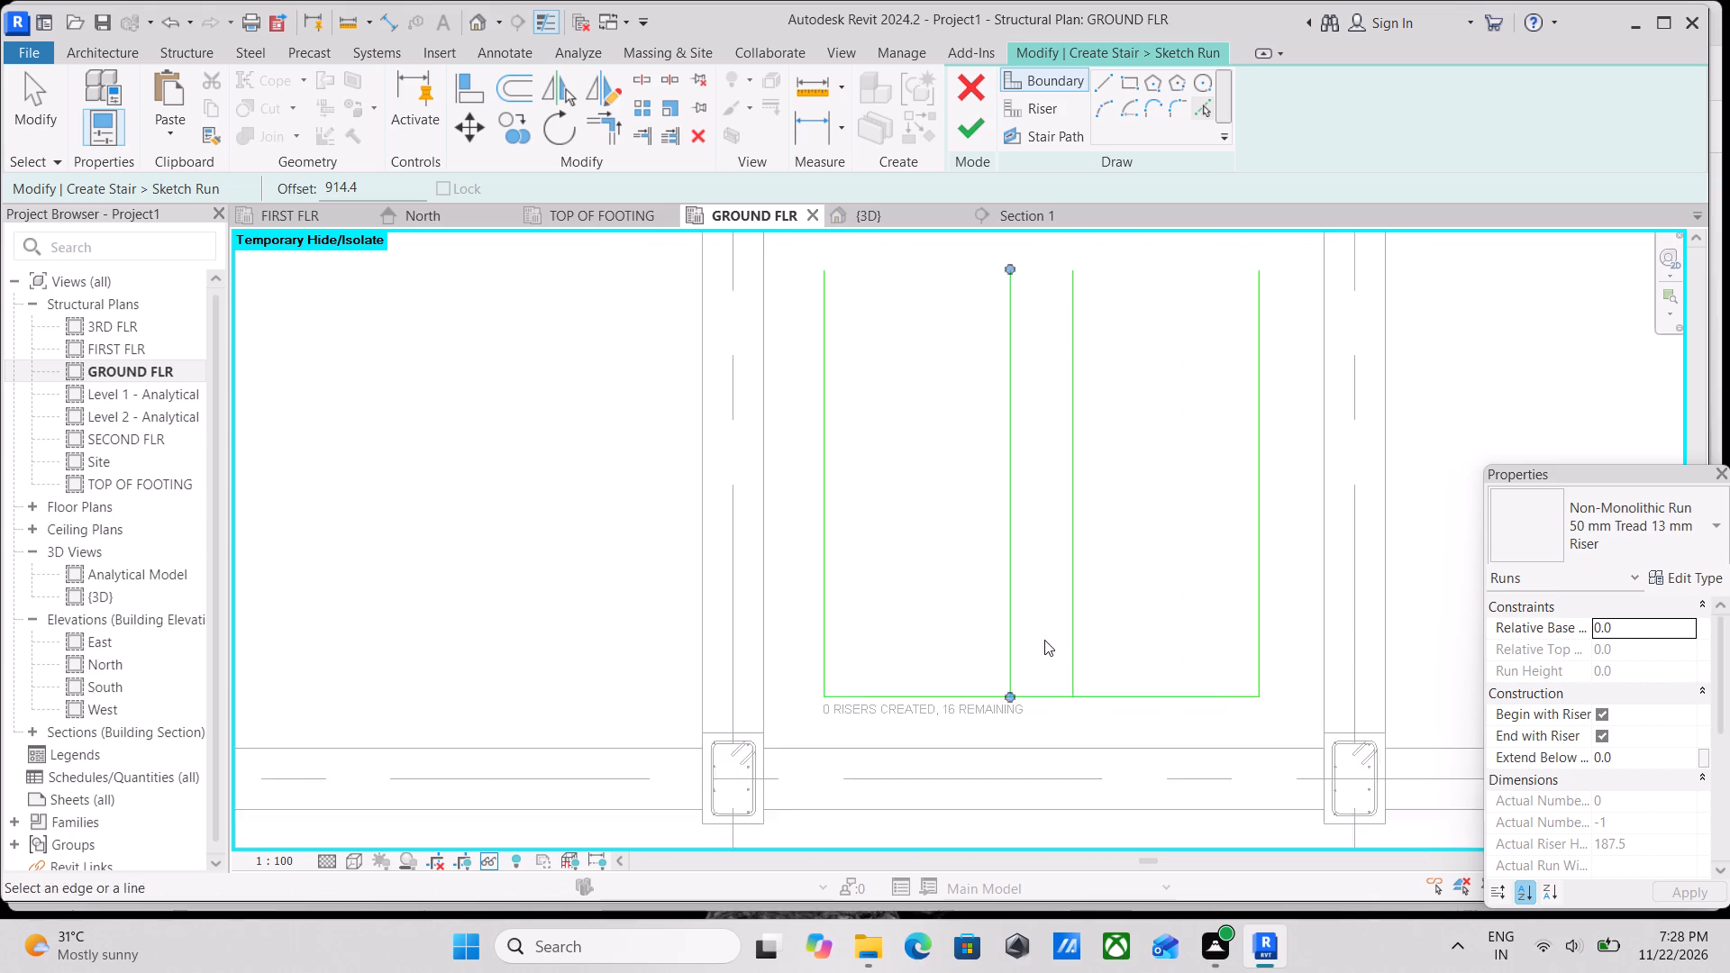
scroll(1044, 640, up, 1)
key(Escape)
key(Escape)
scroll(1107, 632, up, 2)
key(Escape)
key(Escape)
key(Escape)
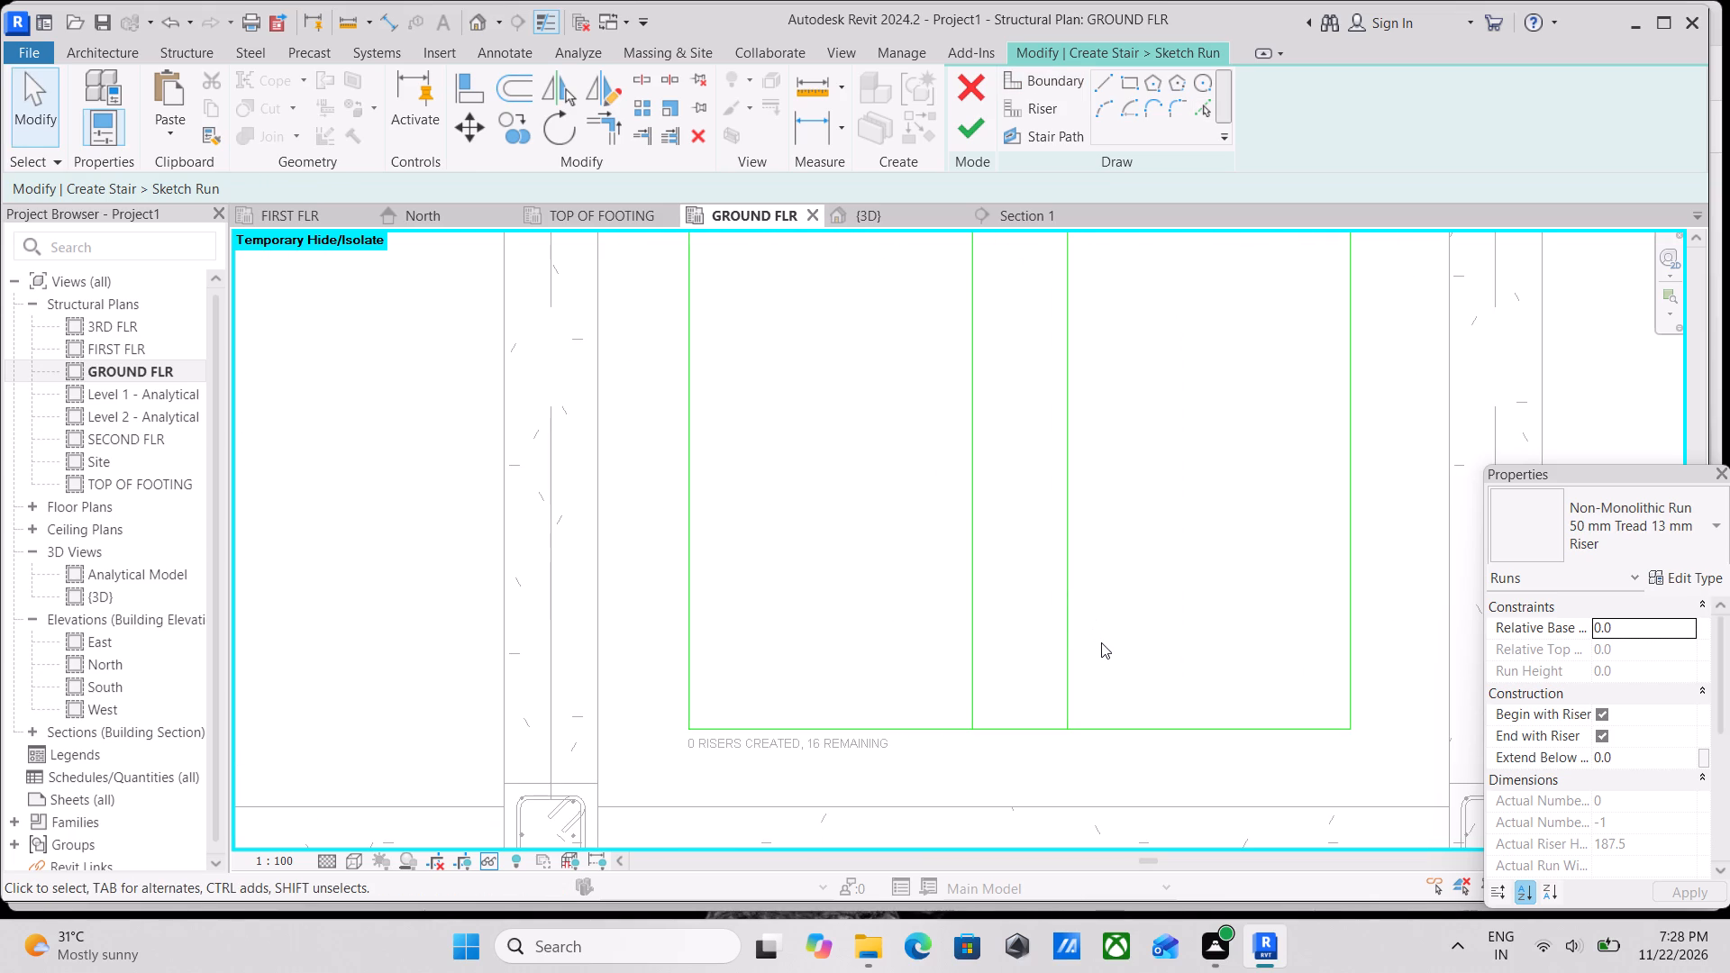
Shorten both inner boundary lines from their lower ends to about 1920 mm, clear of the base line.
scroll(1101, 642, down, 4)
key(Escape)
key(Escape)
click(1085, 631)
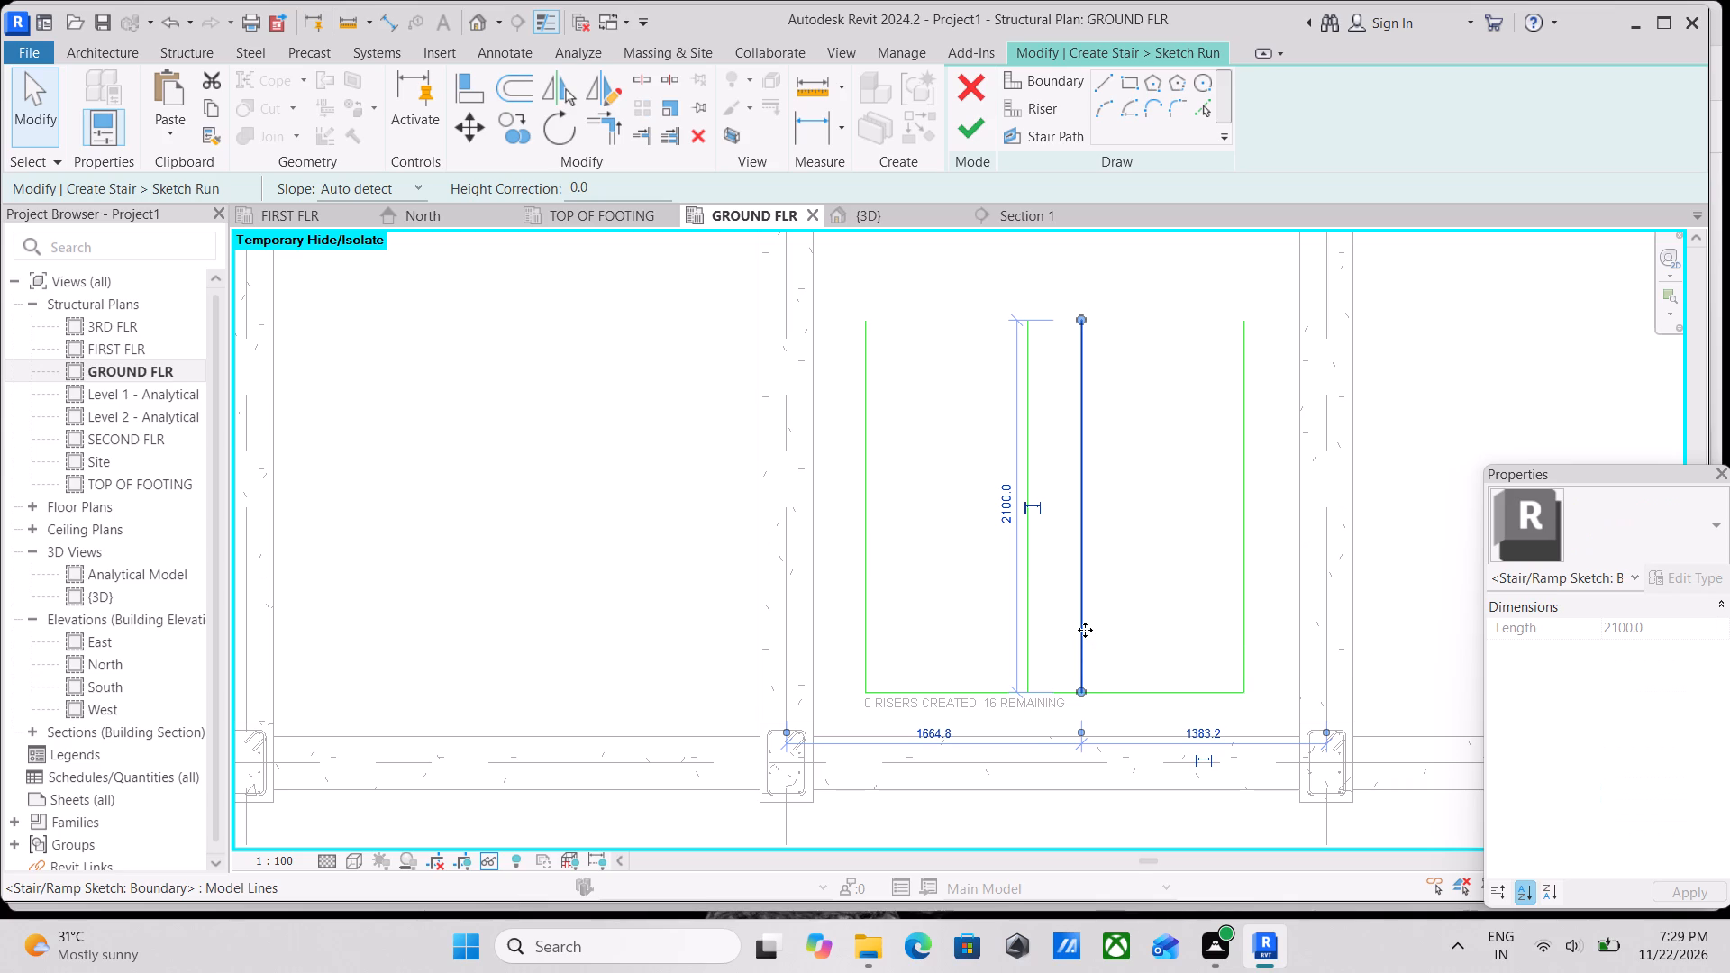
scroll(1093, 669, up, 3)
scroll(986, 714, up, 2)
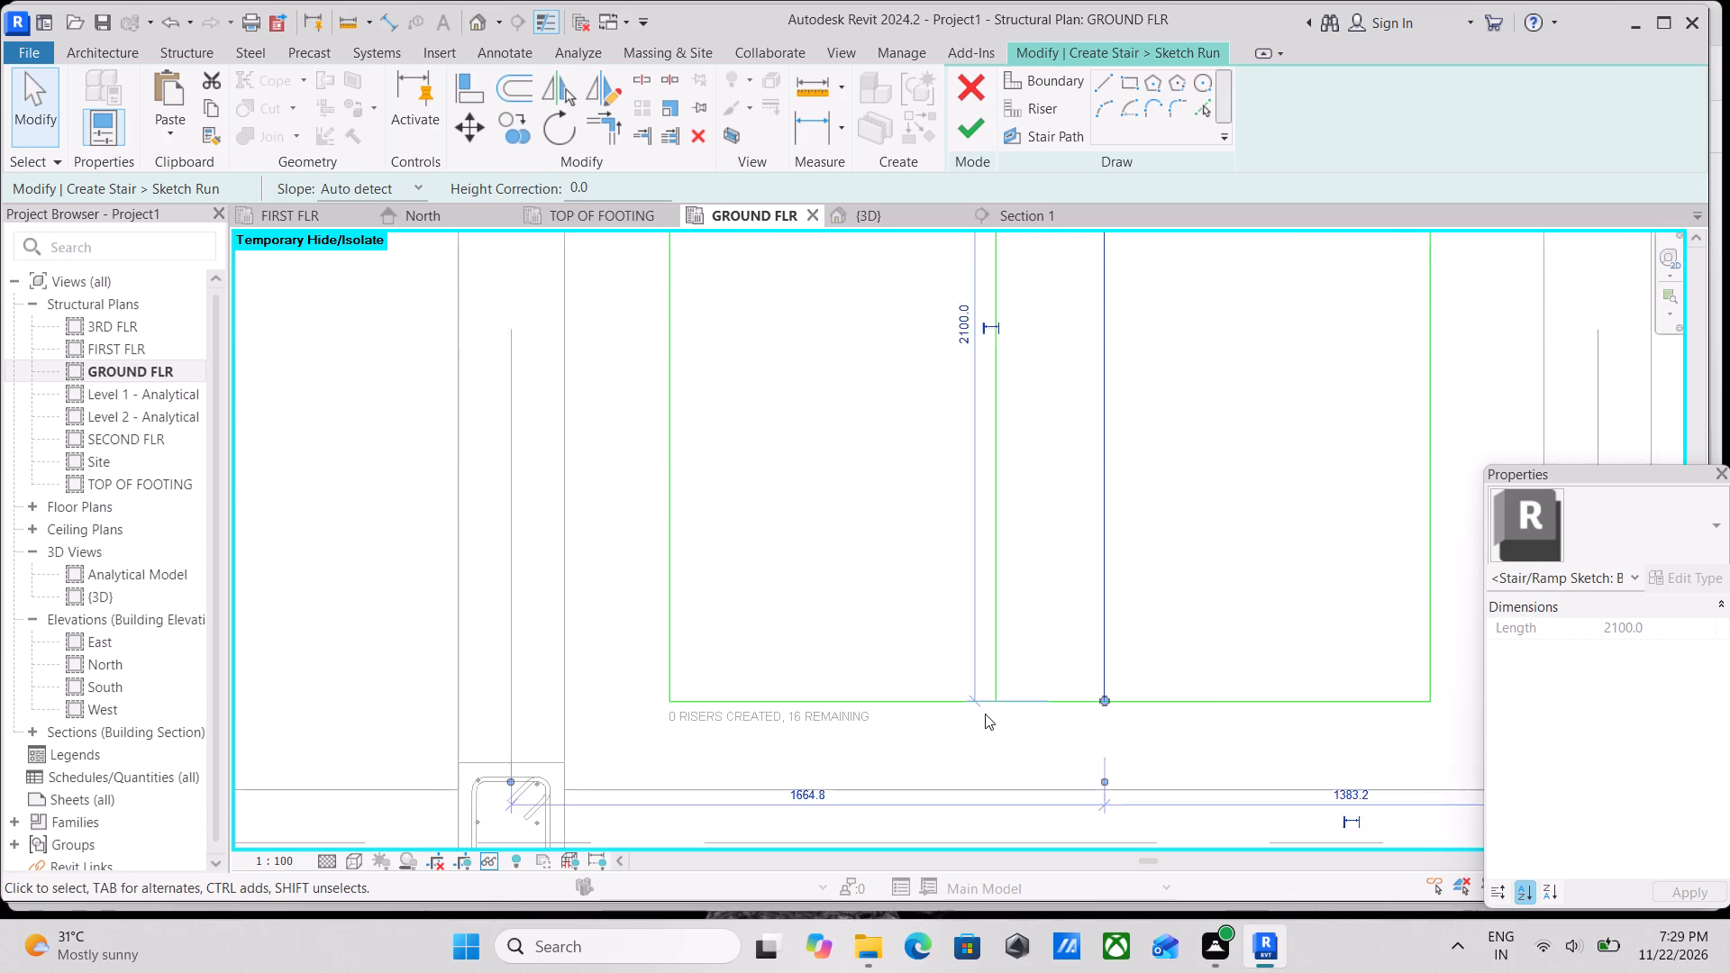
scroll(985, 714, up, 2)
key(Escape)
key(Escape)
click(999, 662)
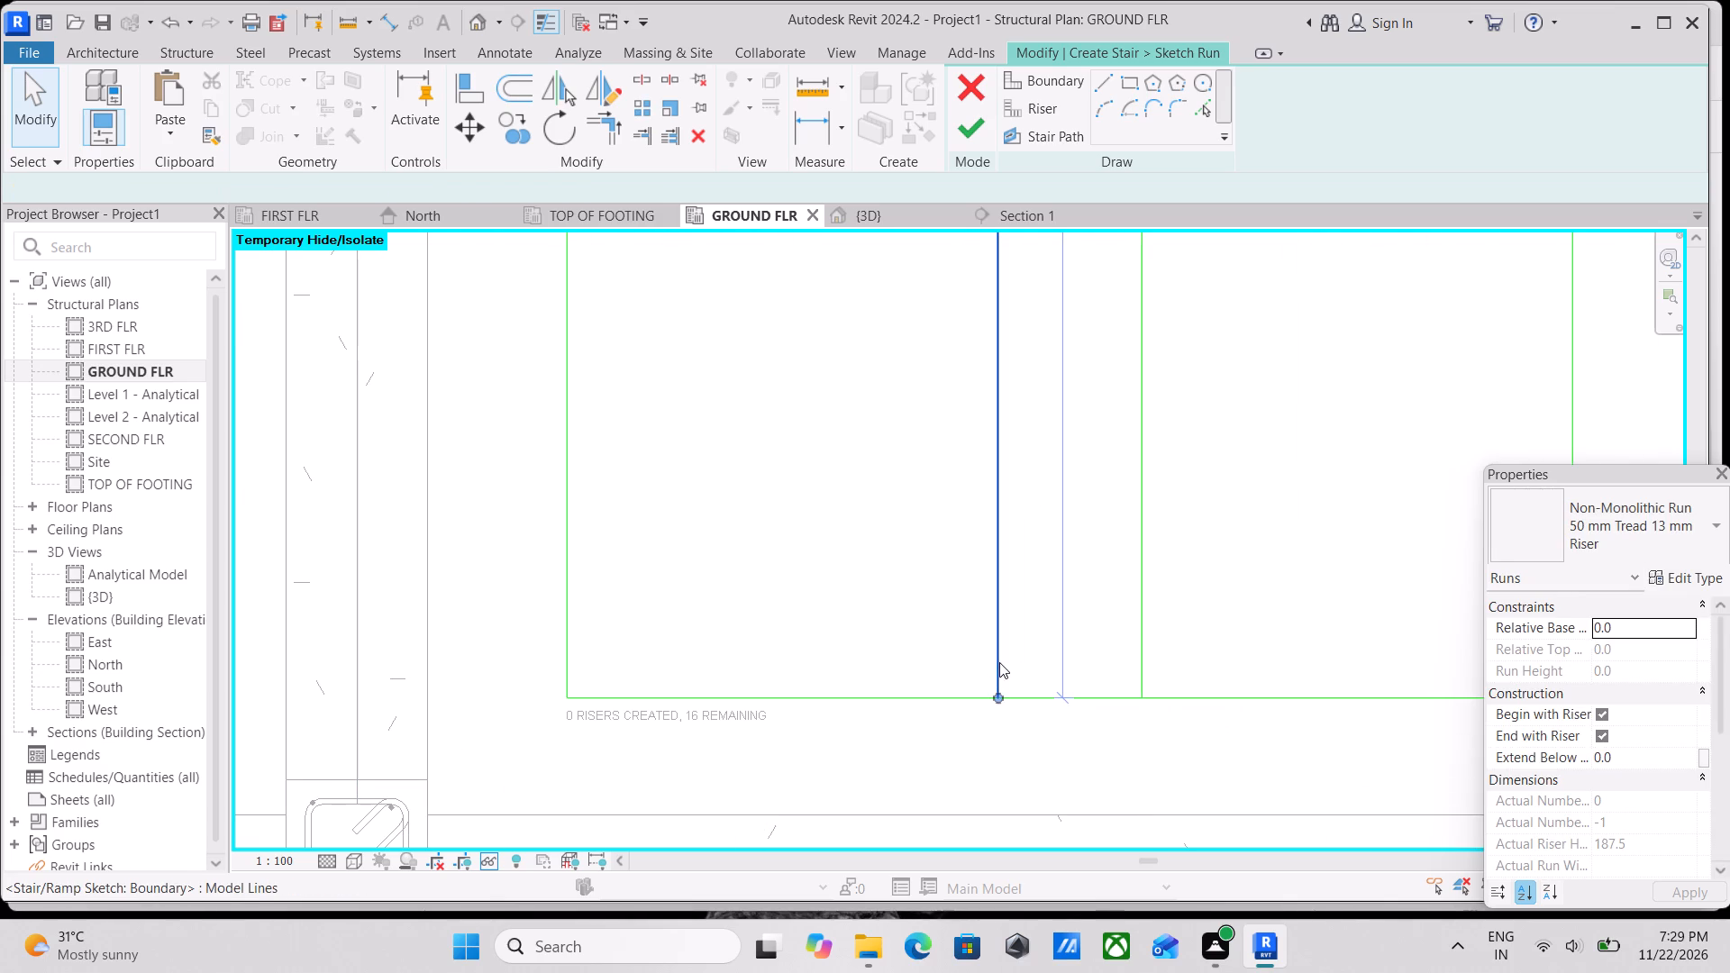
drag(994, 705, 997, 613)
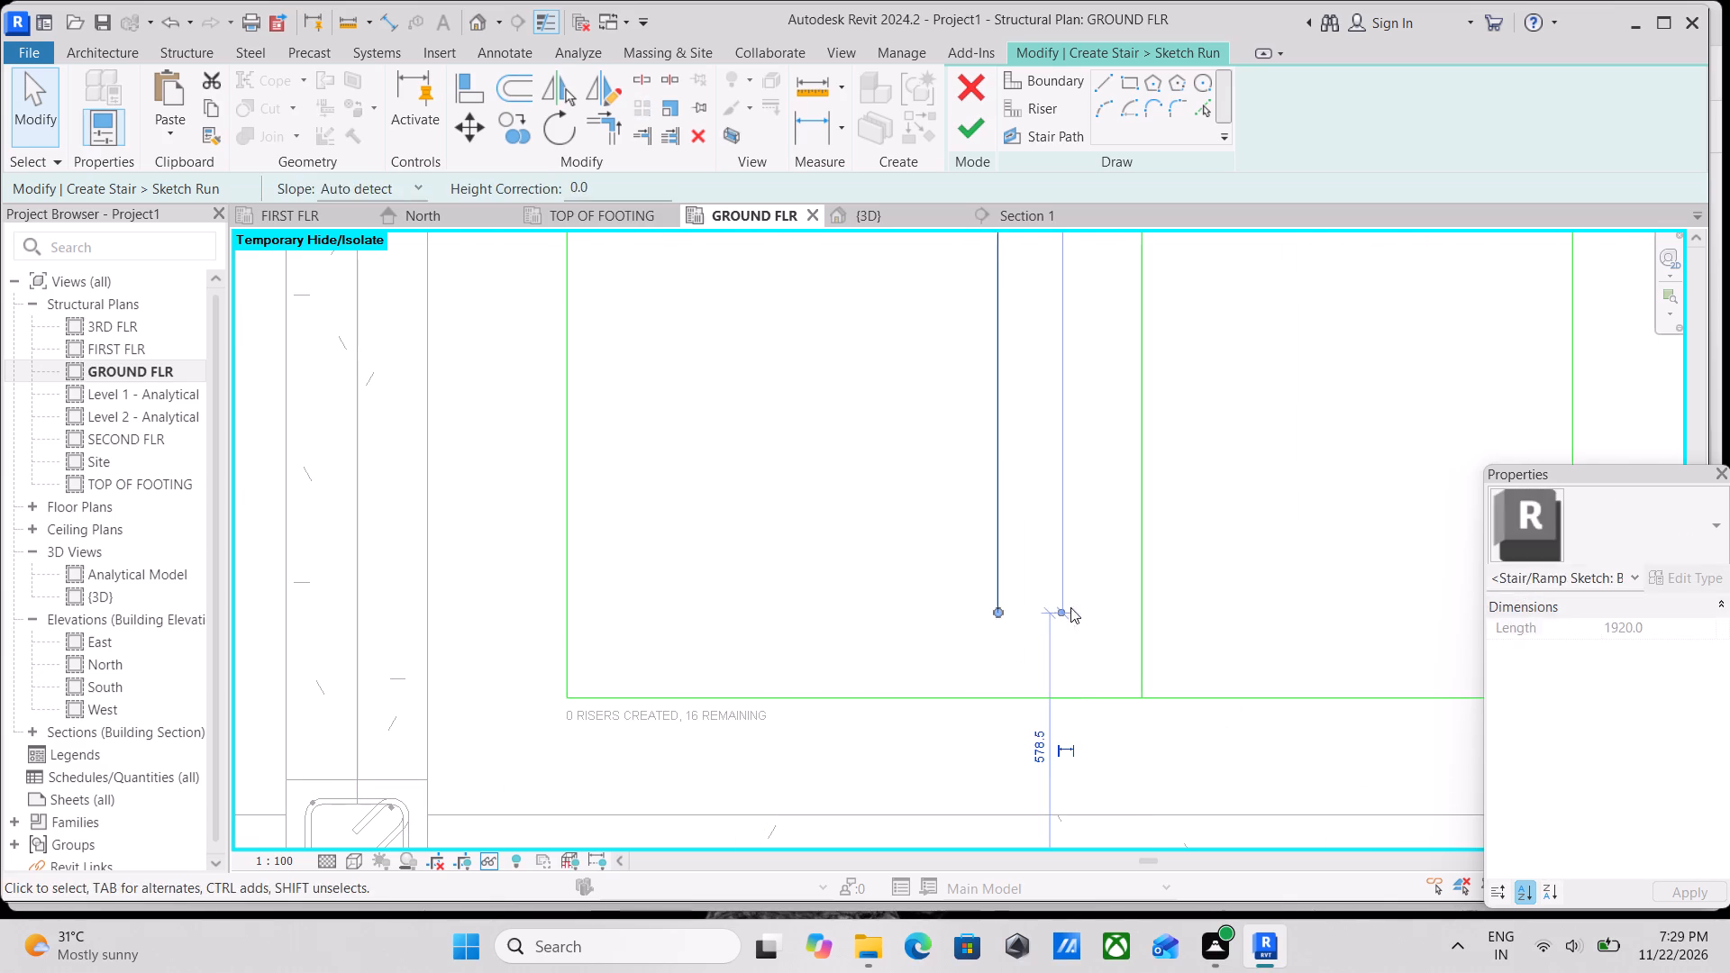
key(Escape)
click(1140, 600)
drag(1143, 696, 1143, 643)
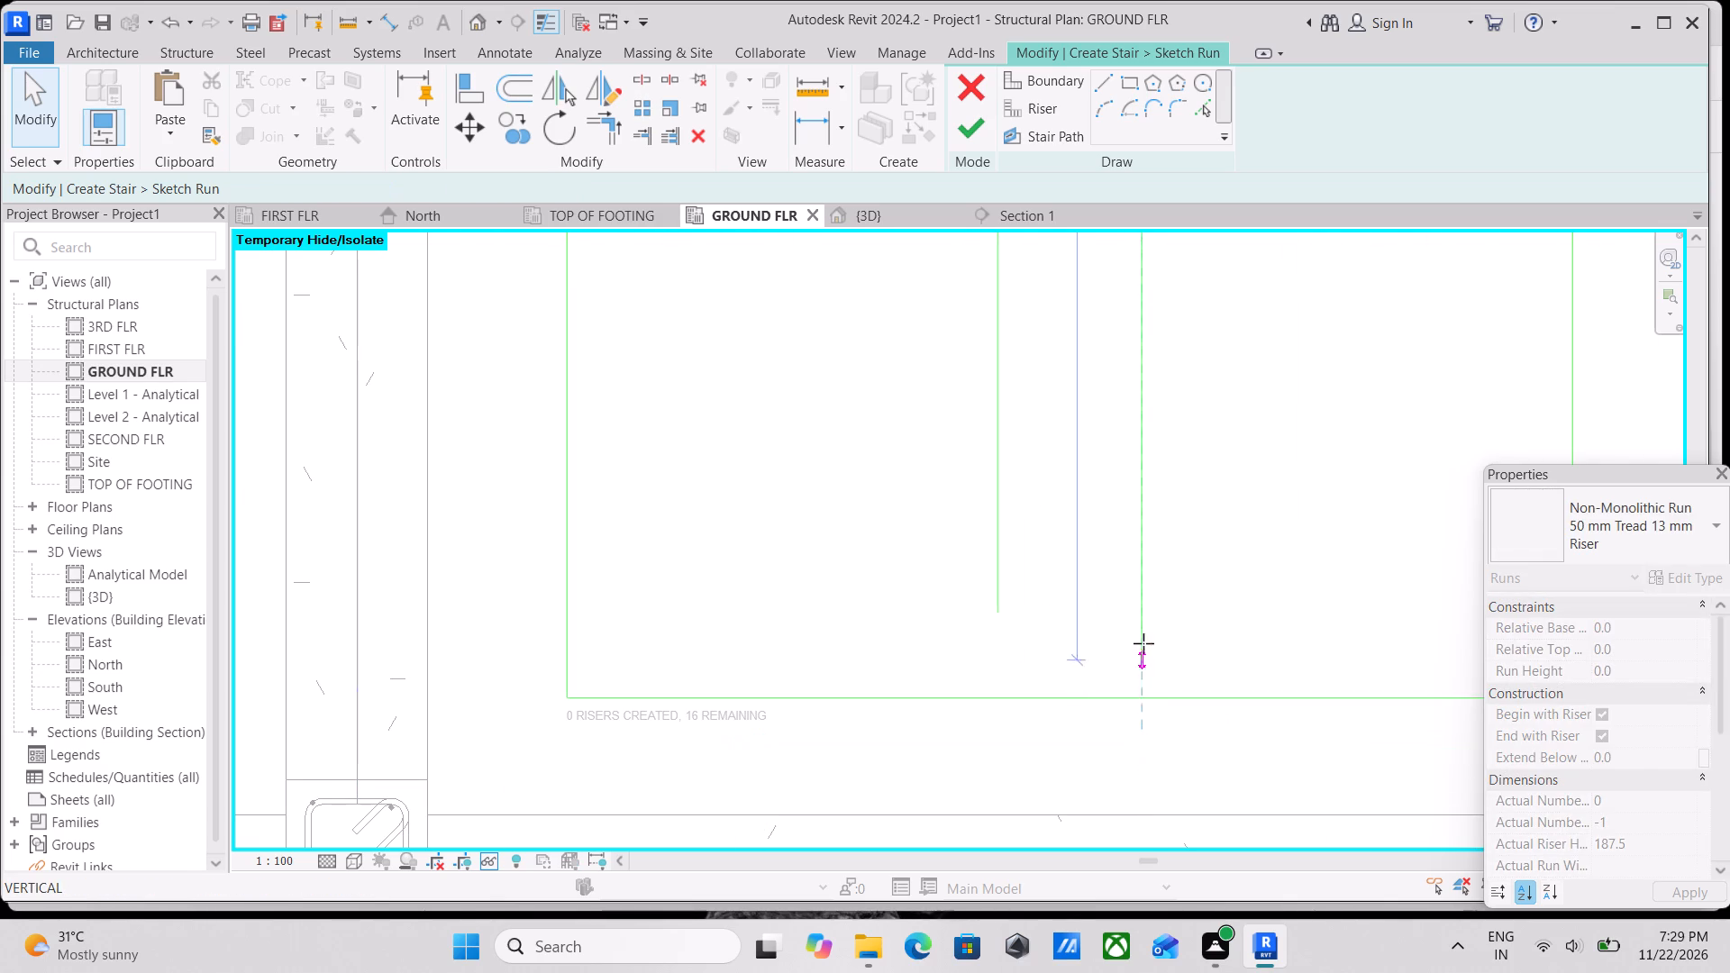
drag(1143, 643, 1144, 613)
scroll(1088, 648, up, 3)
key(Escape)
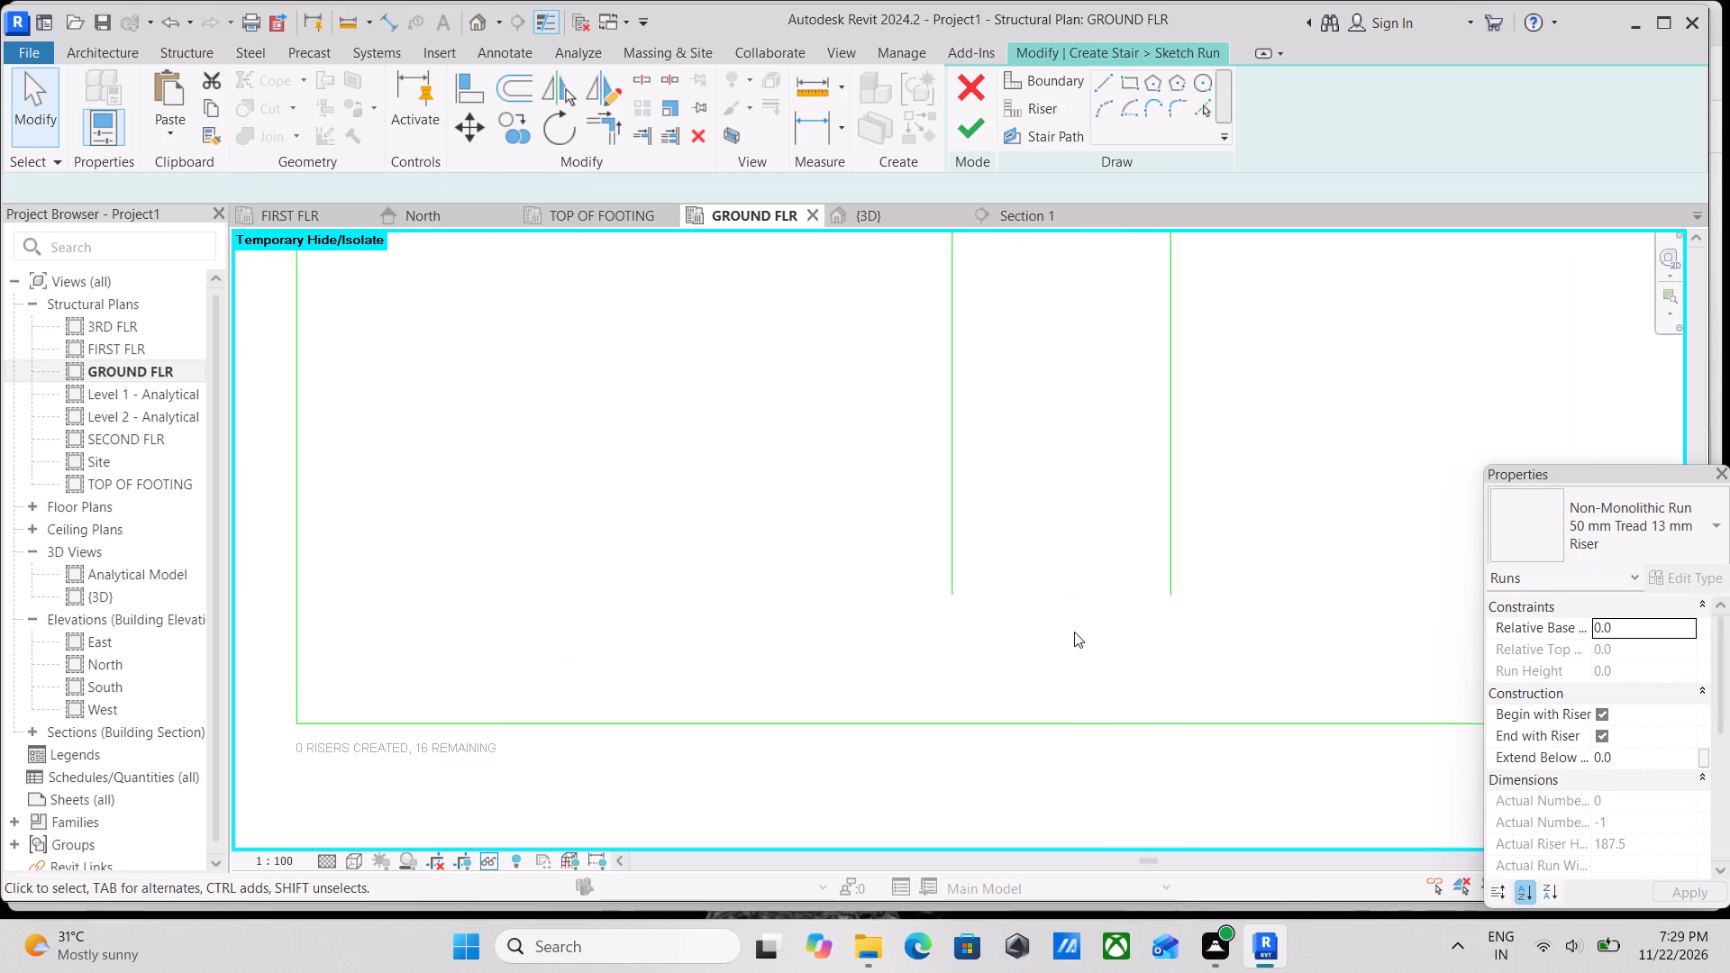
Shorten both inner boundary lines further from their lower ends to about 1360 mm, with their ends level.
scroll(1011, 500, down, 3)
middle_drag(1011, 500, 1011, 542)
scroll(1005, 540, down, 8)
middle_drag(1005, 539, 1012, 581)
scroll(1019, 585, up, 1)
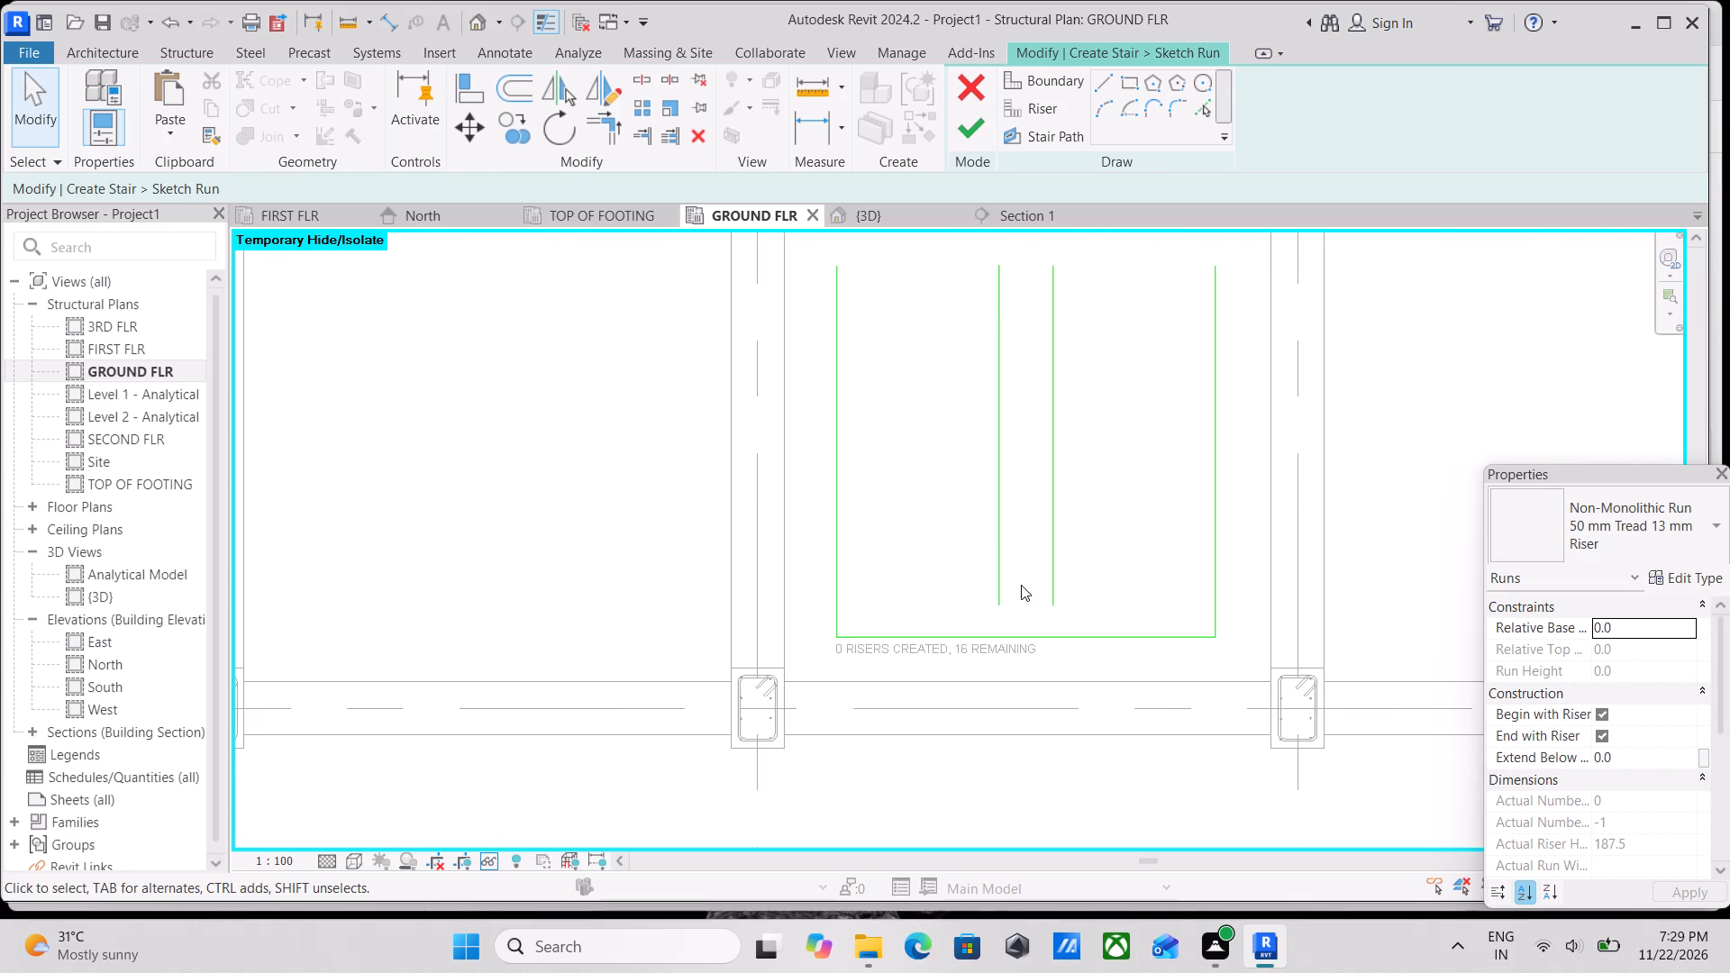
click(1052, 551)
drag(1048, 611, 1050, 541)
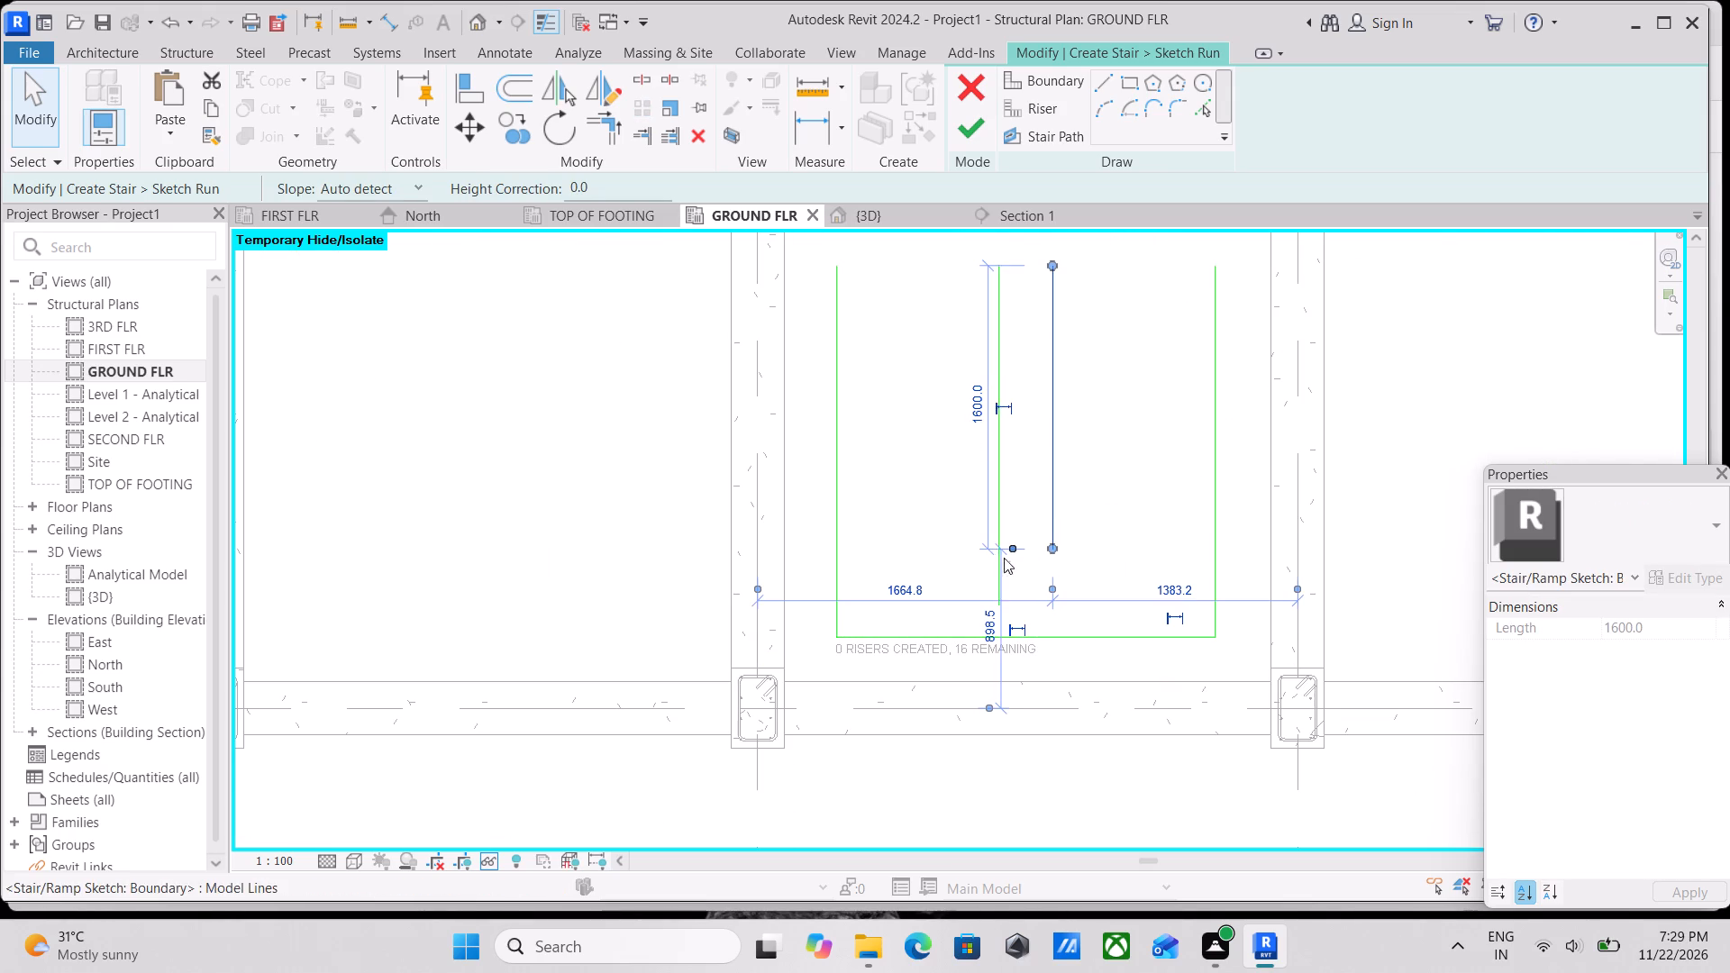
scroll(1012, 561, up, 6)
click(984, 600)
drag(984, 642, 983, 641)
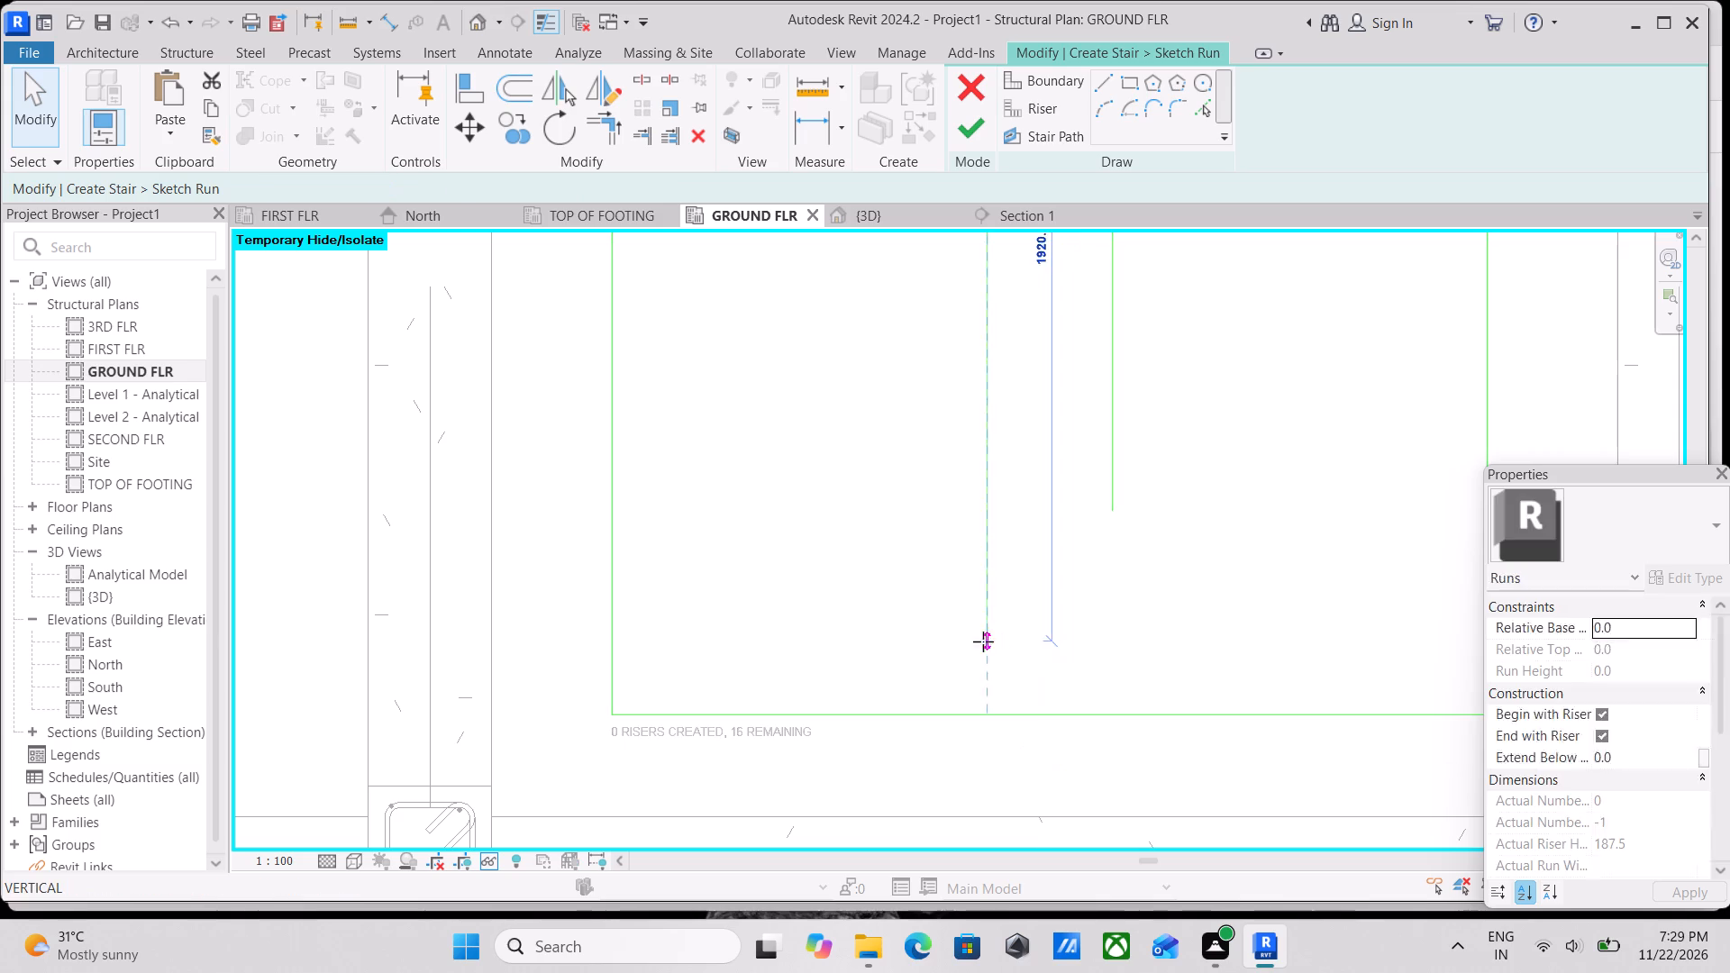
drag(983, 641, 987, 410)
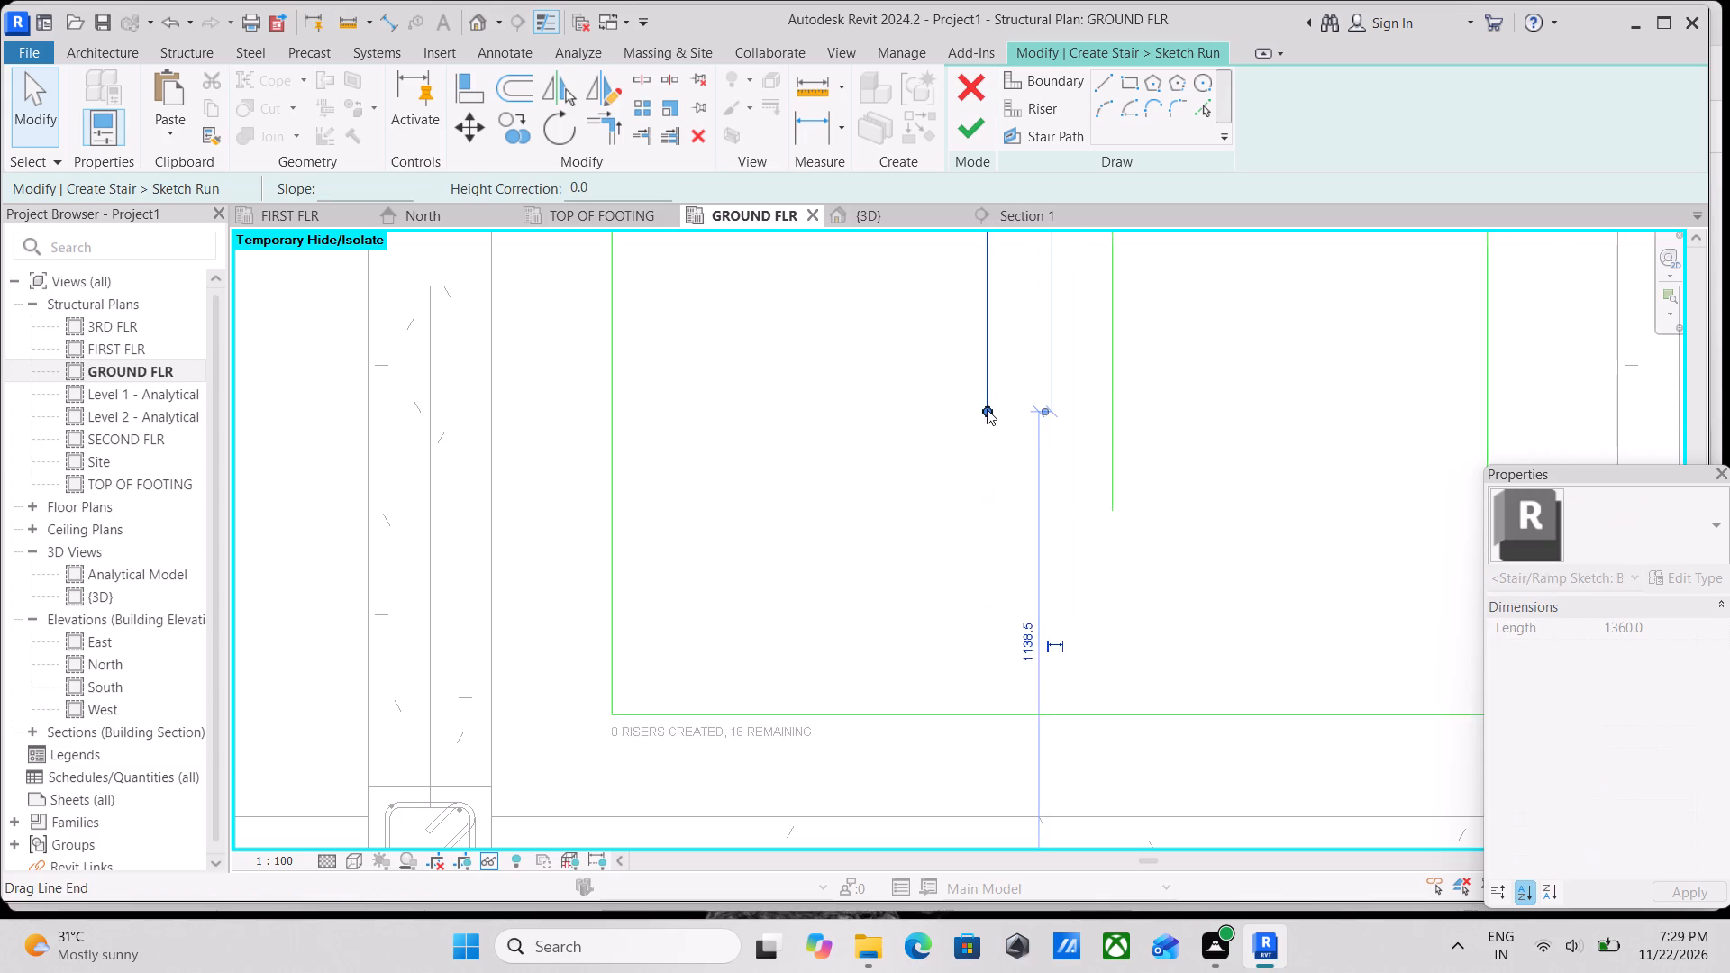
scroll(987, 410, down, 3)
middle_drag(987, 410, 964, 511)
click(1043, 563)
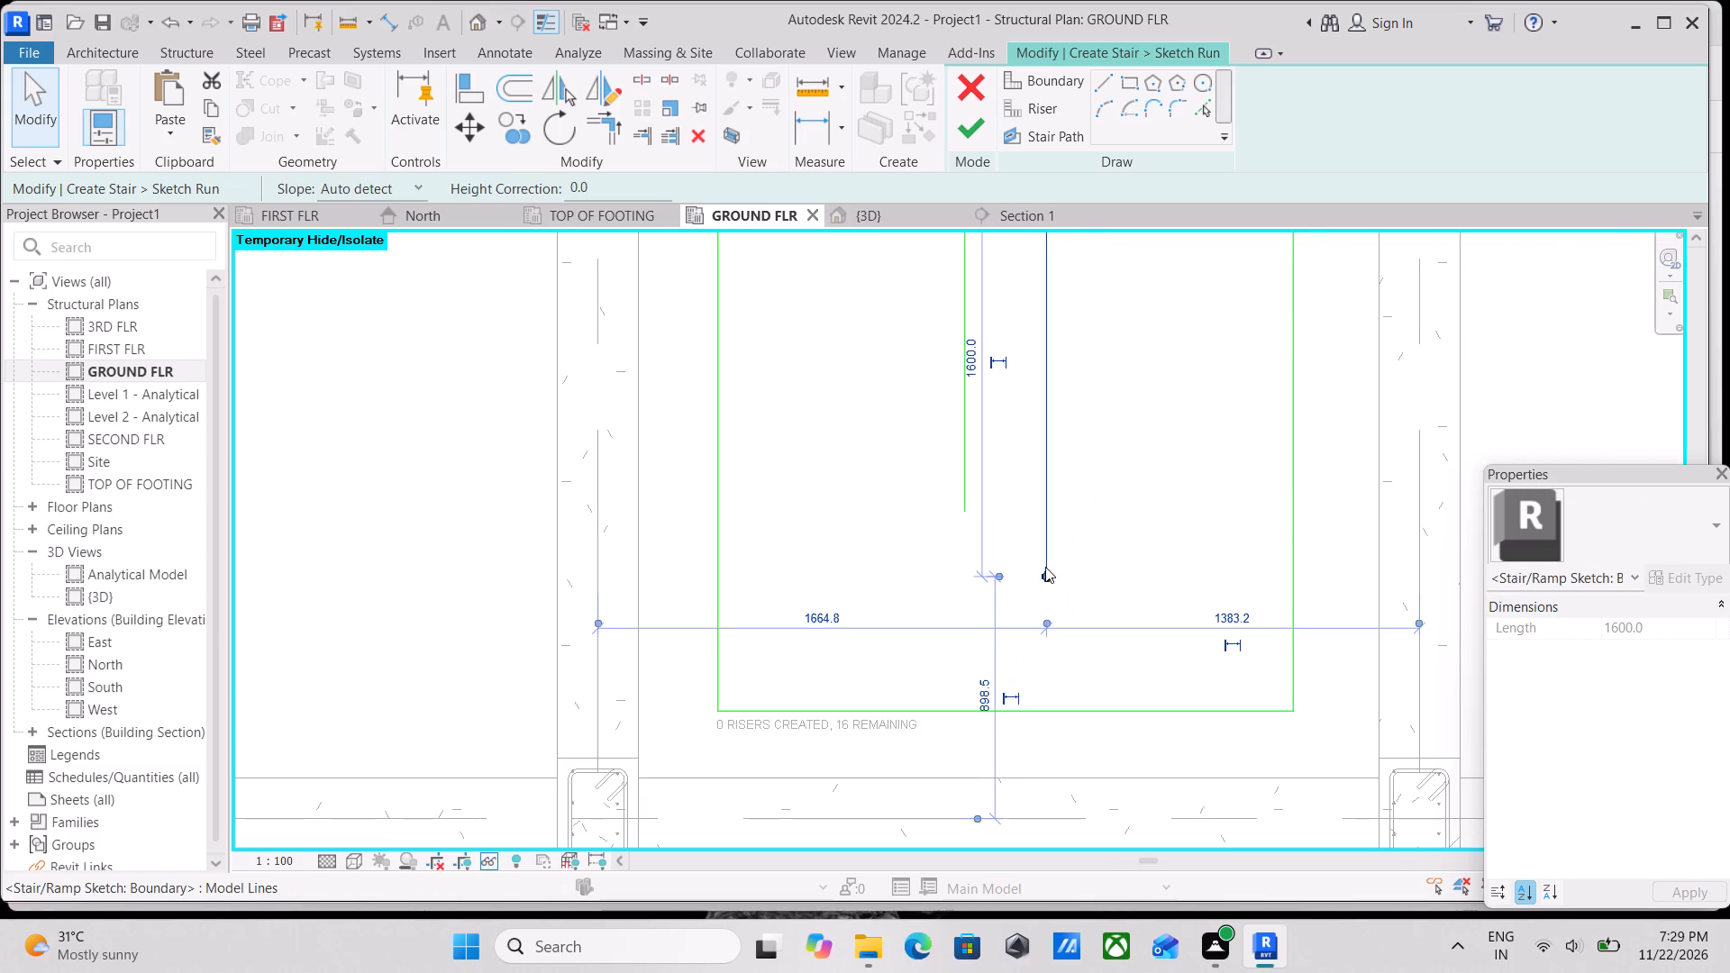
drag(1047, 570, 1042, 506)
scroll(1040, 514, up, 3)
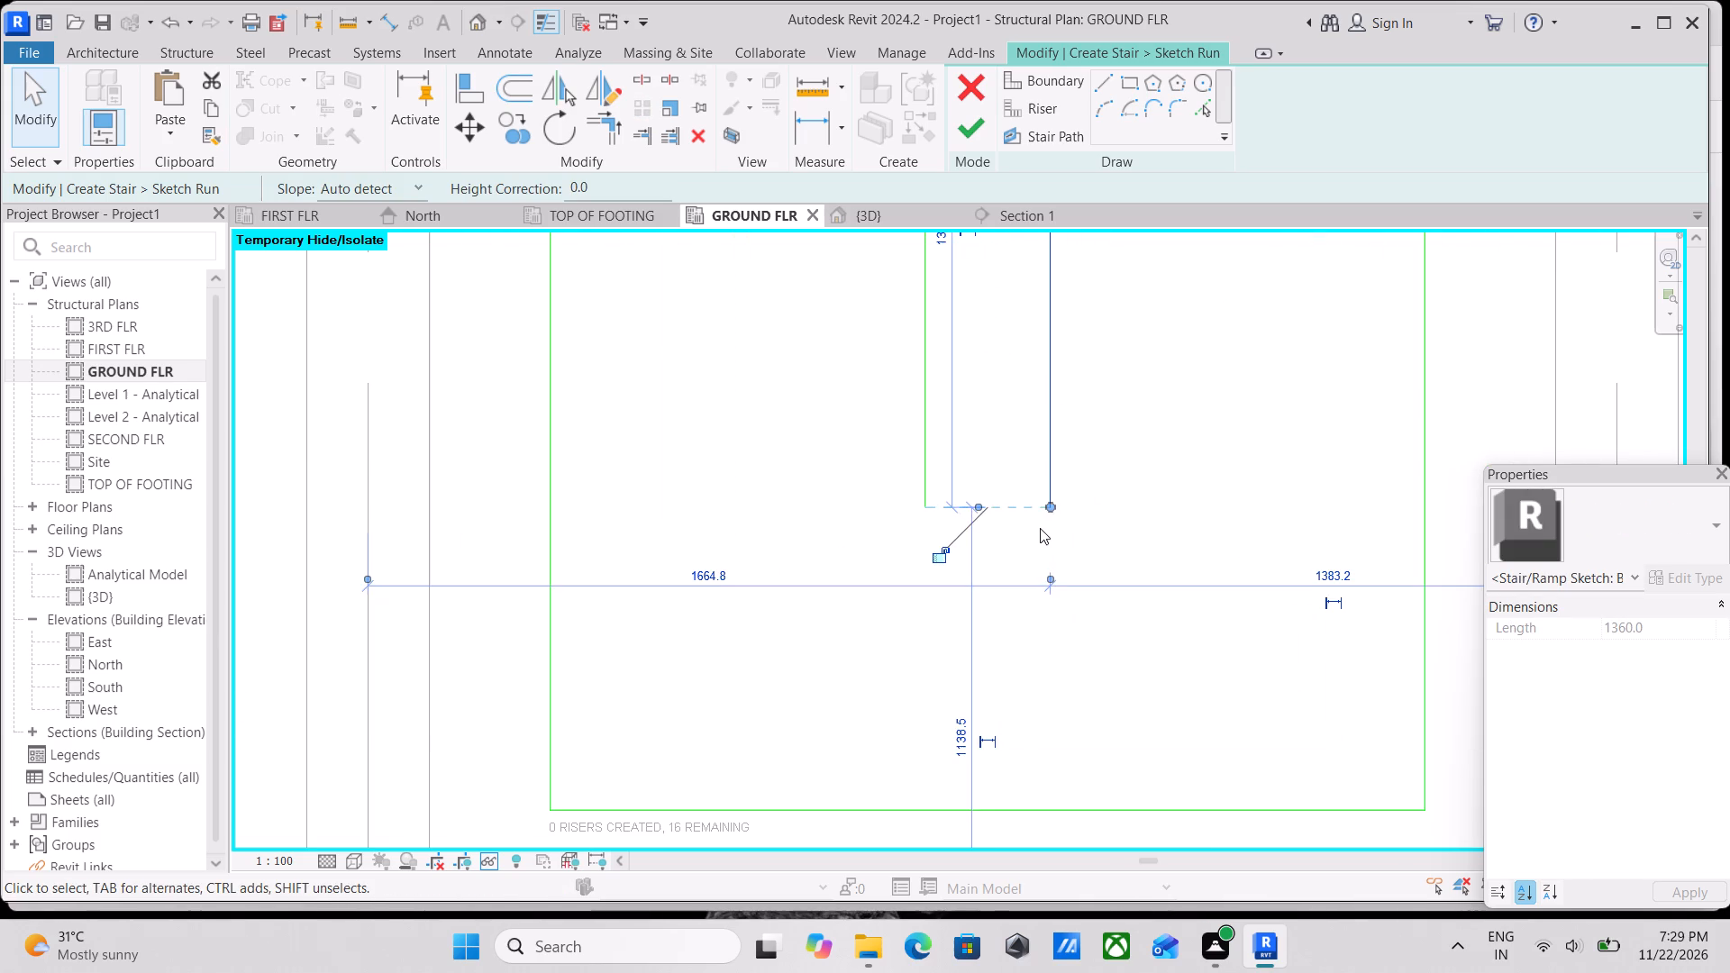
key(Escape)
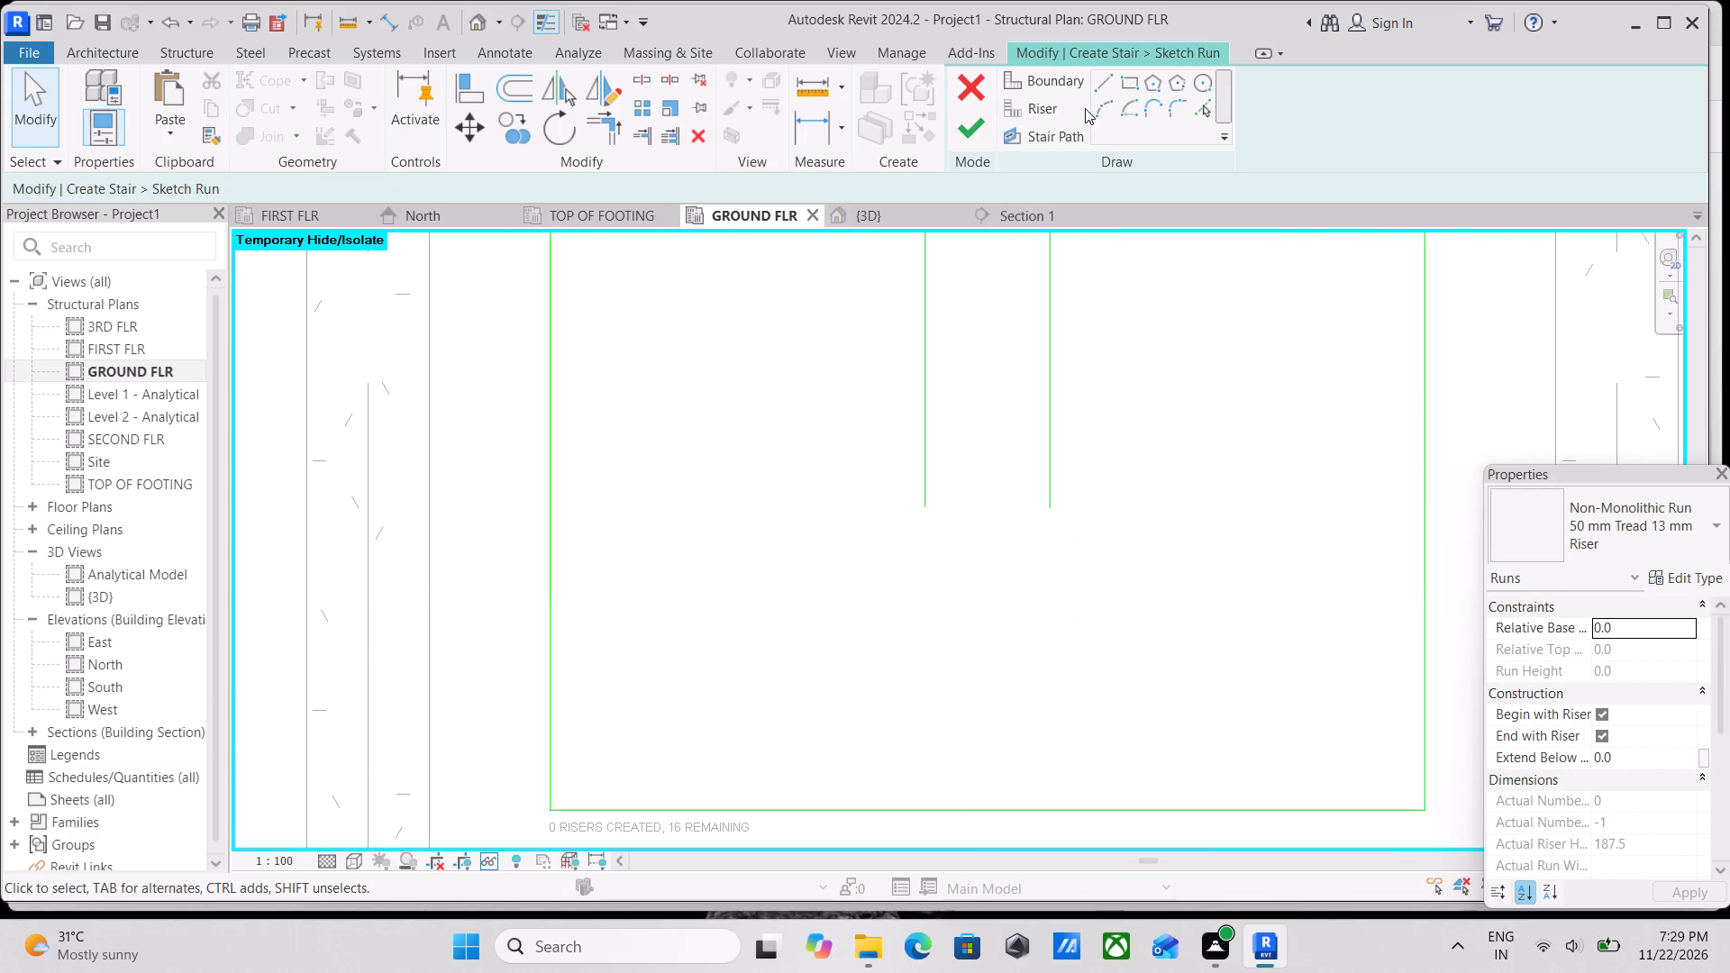
Add a horizontal boundary line by offsetting the stair sketch's base line 3' upward.
click(1209, 109)
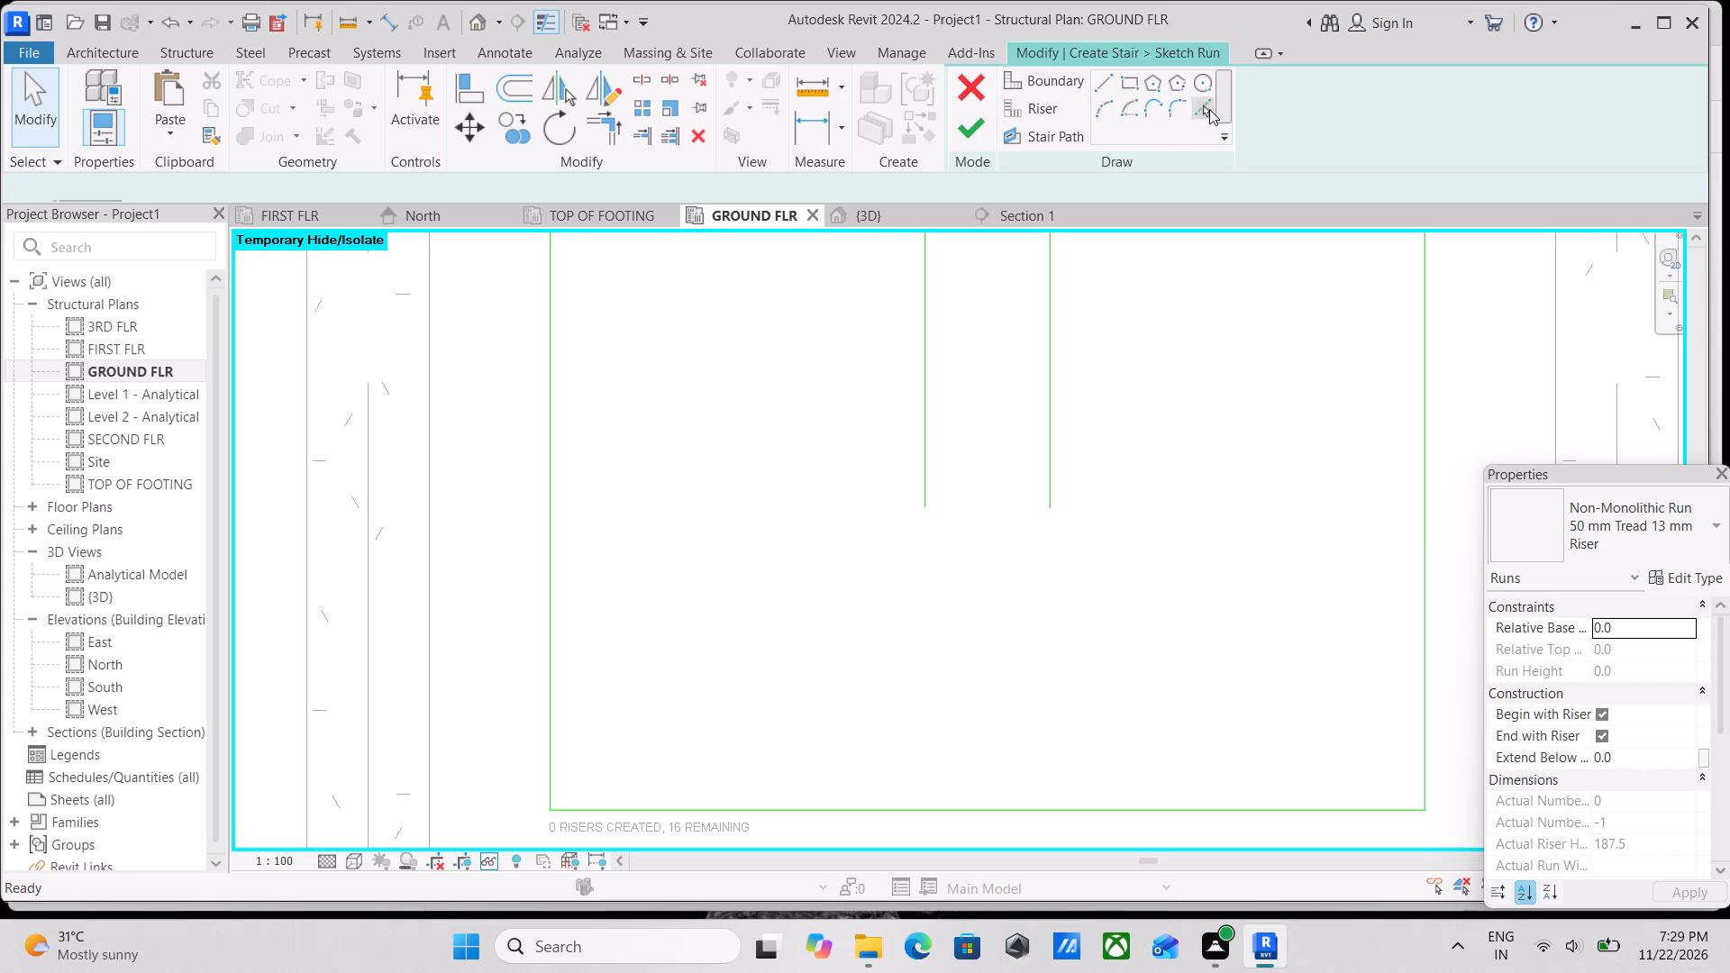
drag(124, 186, 0, 188)
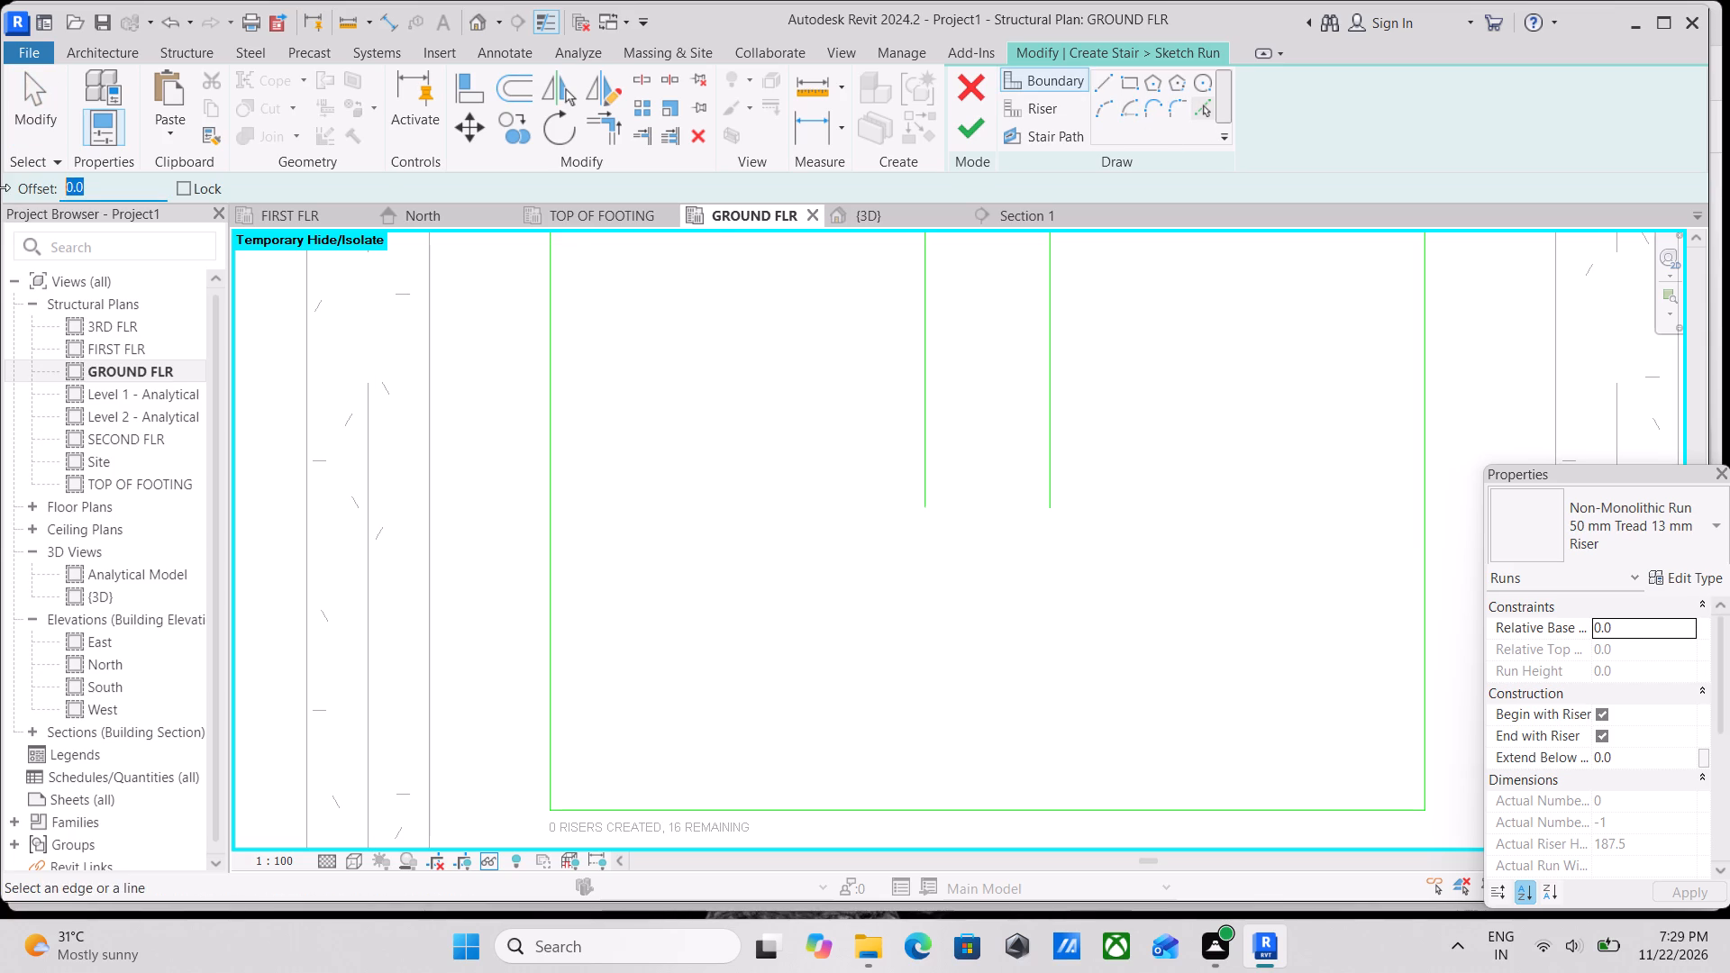
text(3')
key(Return)
middle_drag(562, 402, 547, 257)
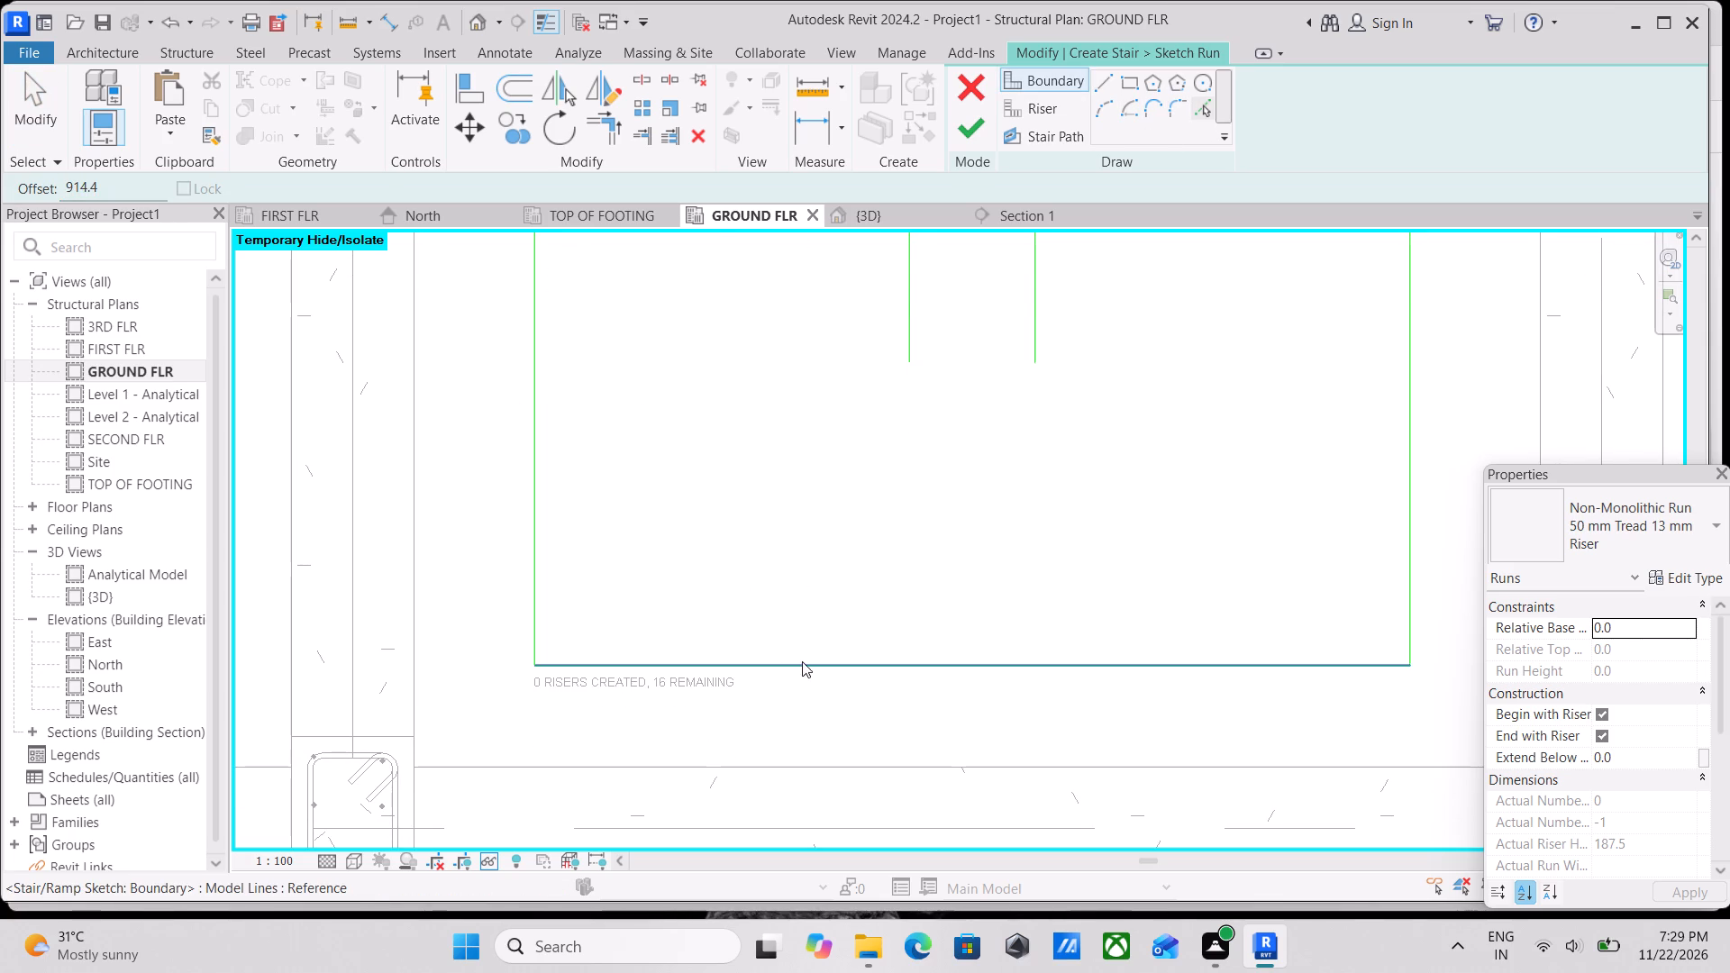
click(802, 656)
scroll(902, 409, down, 1)
middle_drag(902, 409, 867, 540)
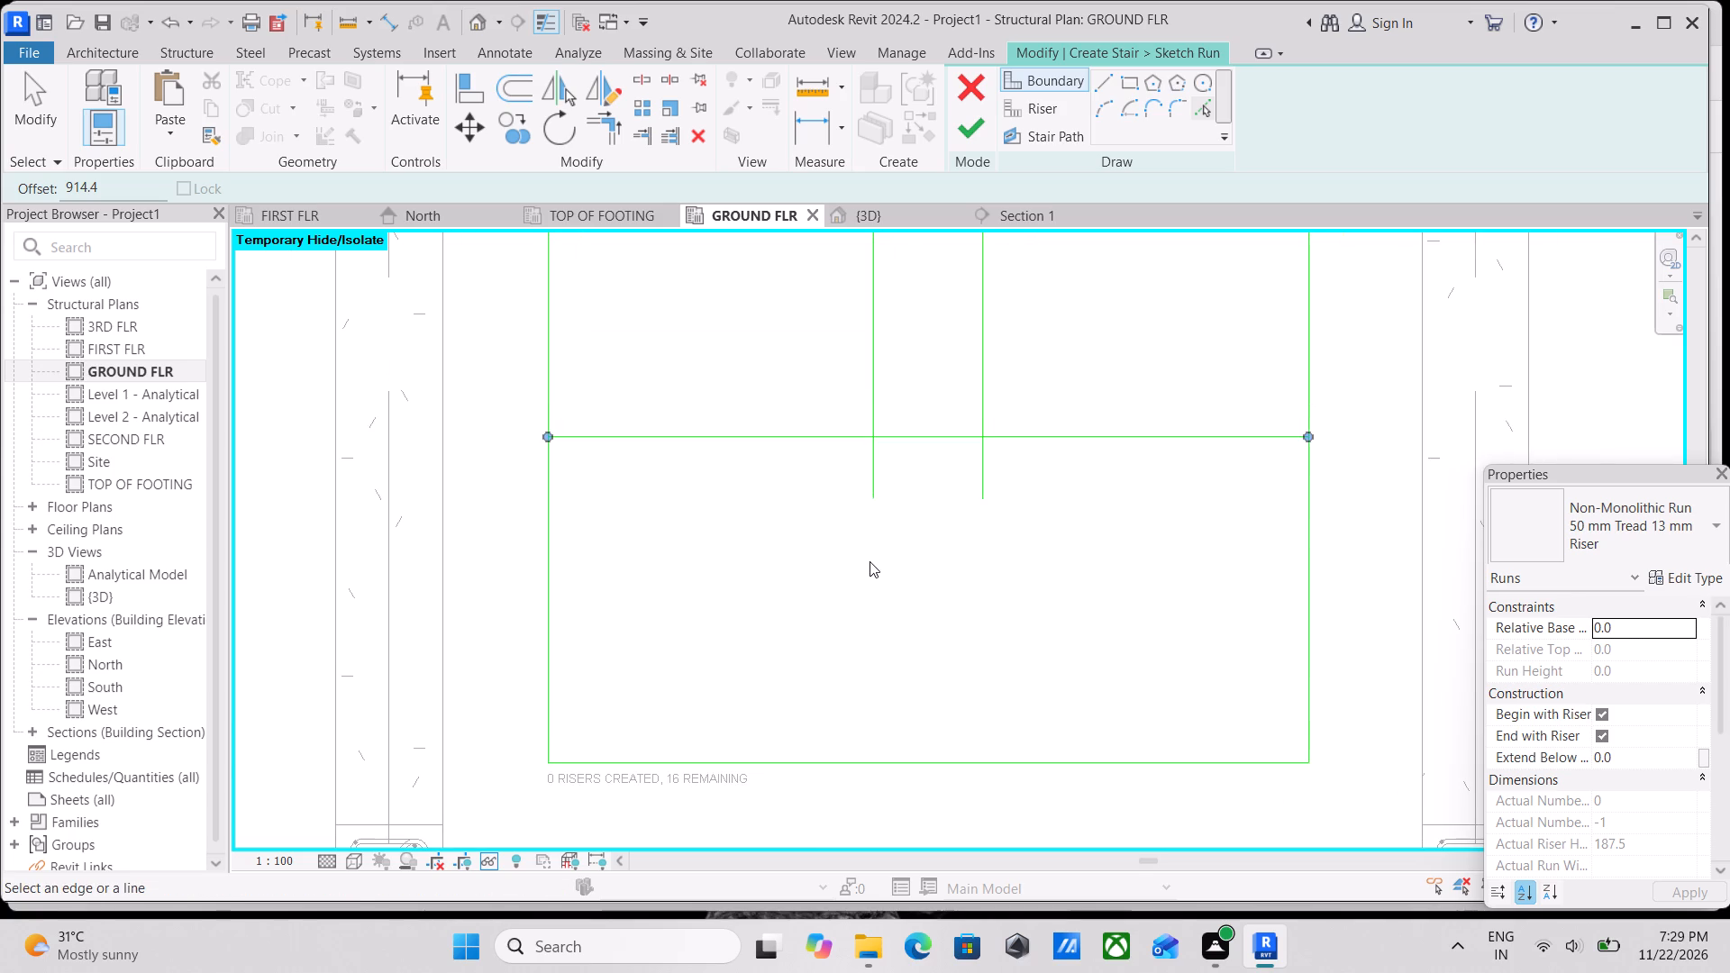
key(Escape)
scroll(967, 477, up, 3)
key(Escape)
key(Escape)
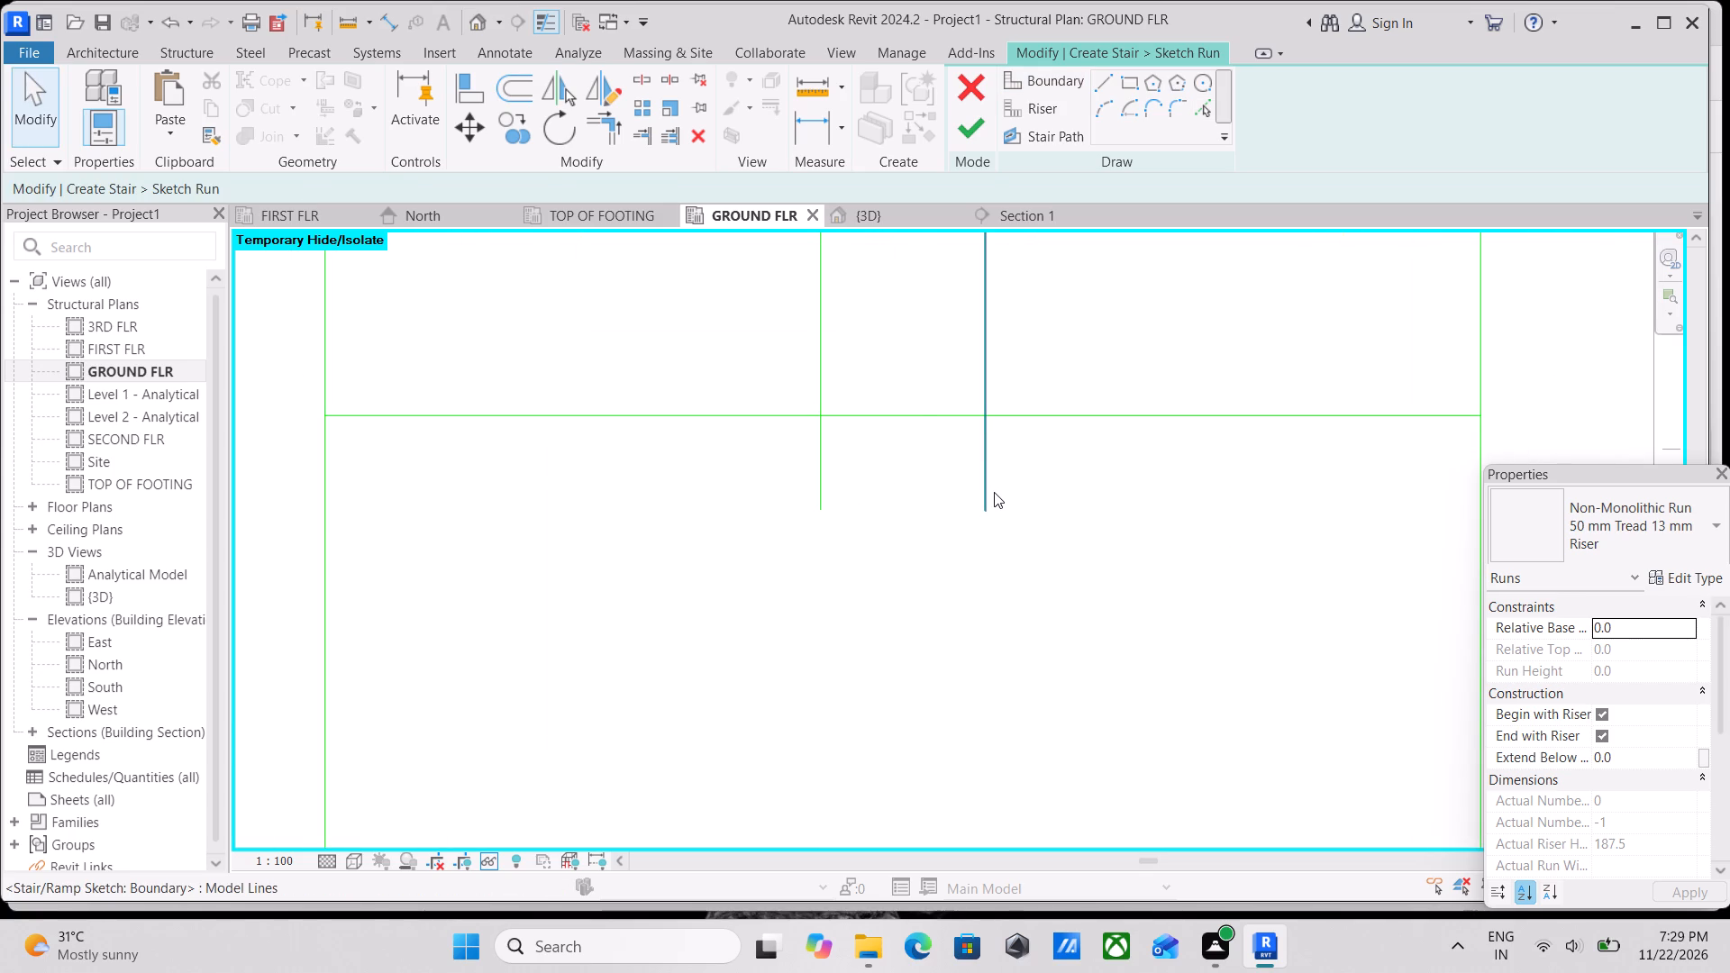
Pull the lower ends of both inner boundary lines up to meet the horizontal offset line.
click(994, 492)
drag(979, 506, 987, 421)
click(822, 487)
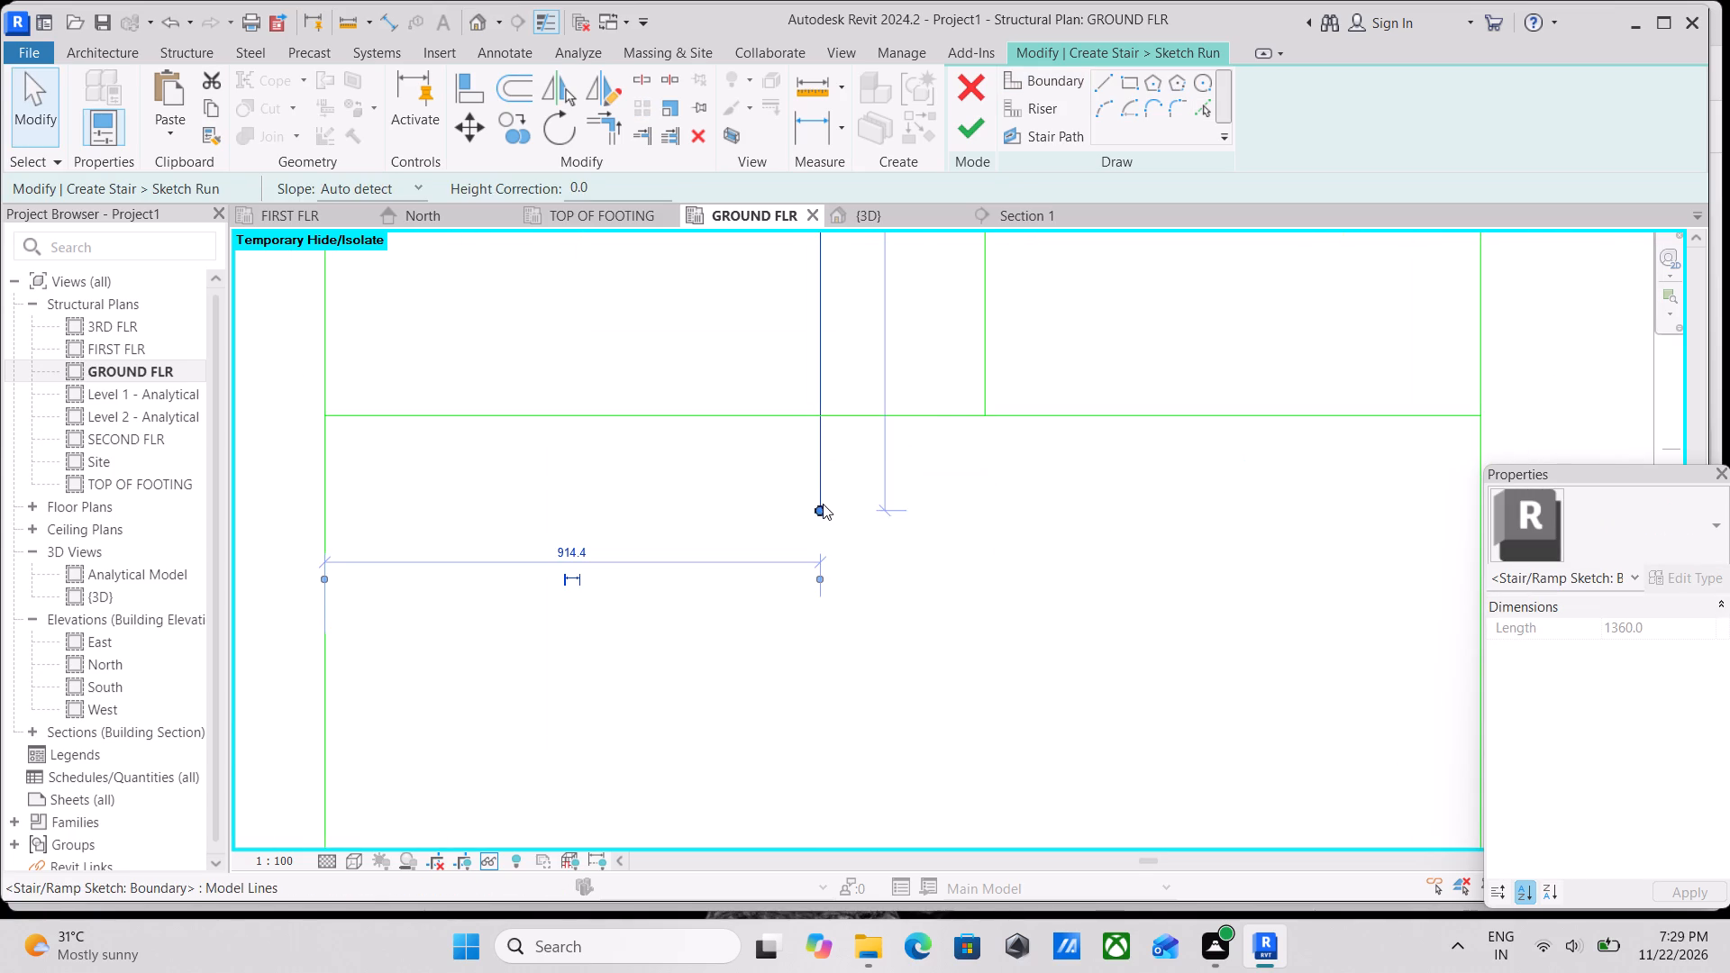
drag(824, 504, 812, 423)
scroll(834, 439, up, 2)
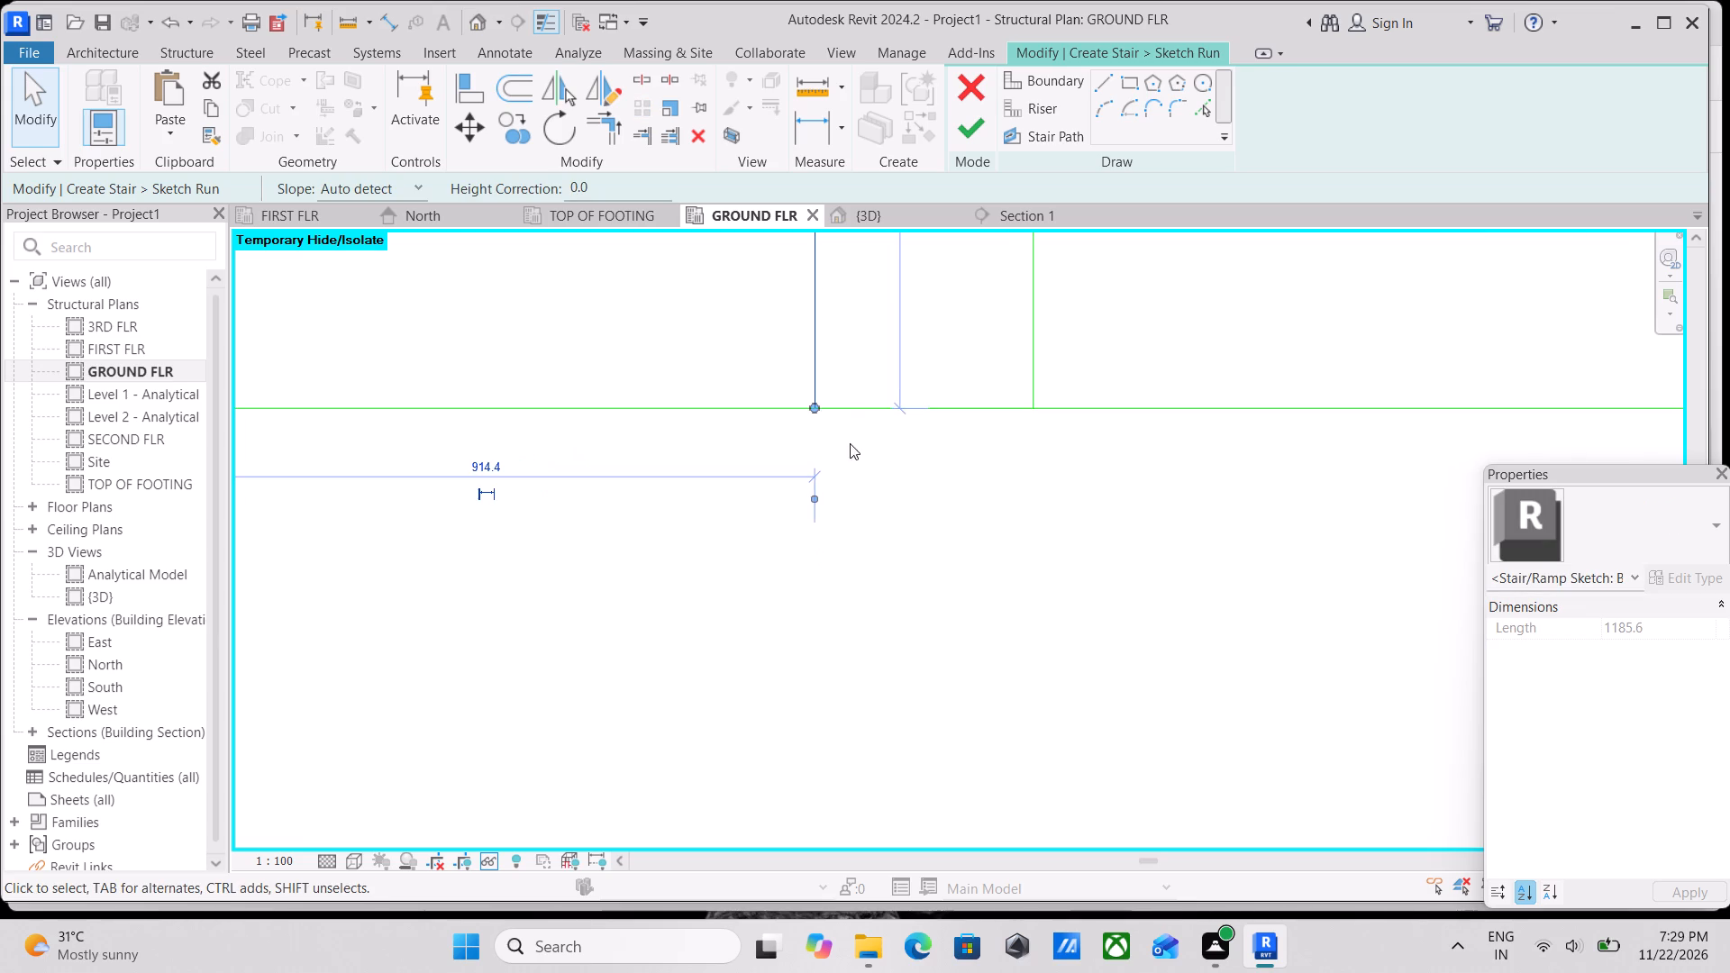
scroll(1009, 408, down, 2)
key(Escape)
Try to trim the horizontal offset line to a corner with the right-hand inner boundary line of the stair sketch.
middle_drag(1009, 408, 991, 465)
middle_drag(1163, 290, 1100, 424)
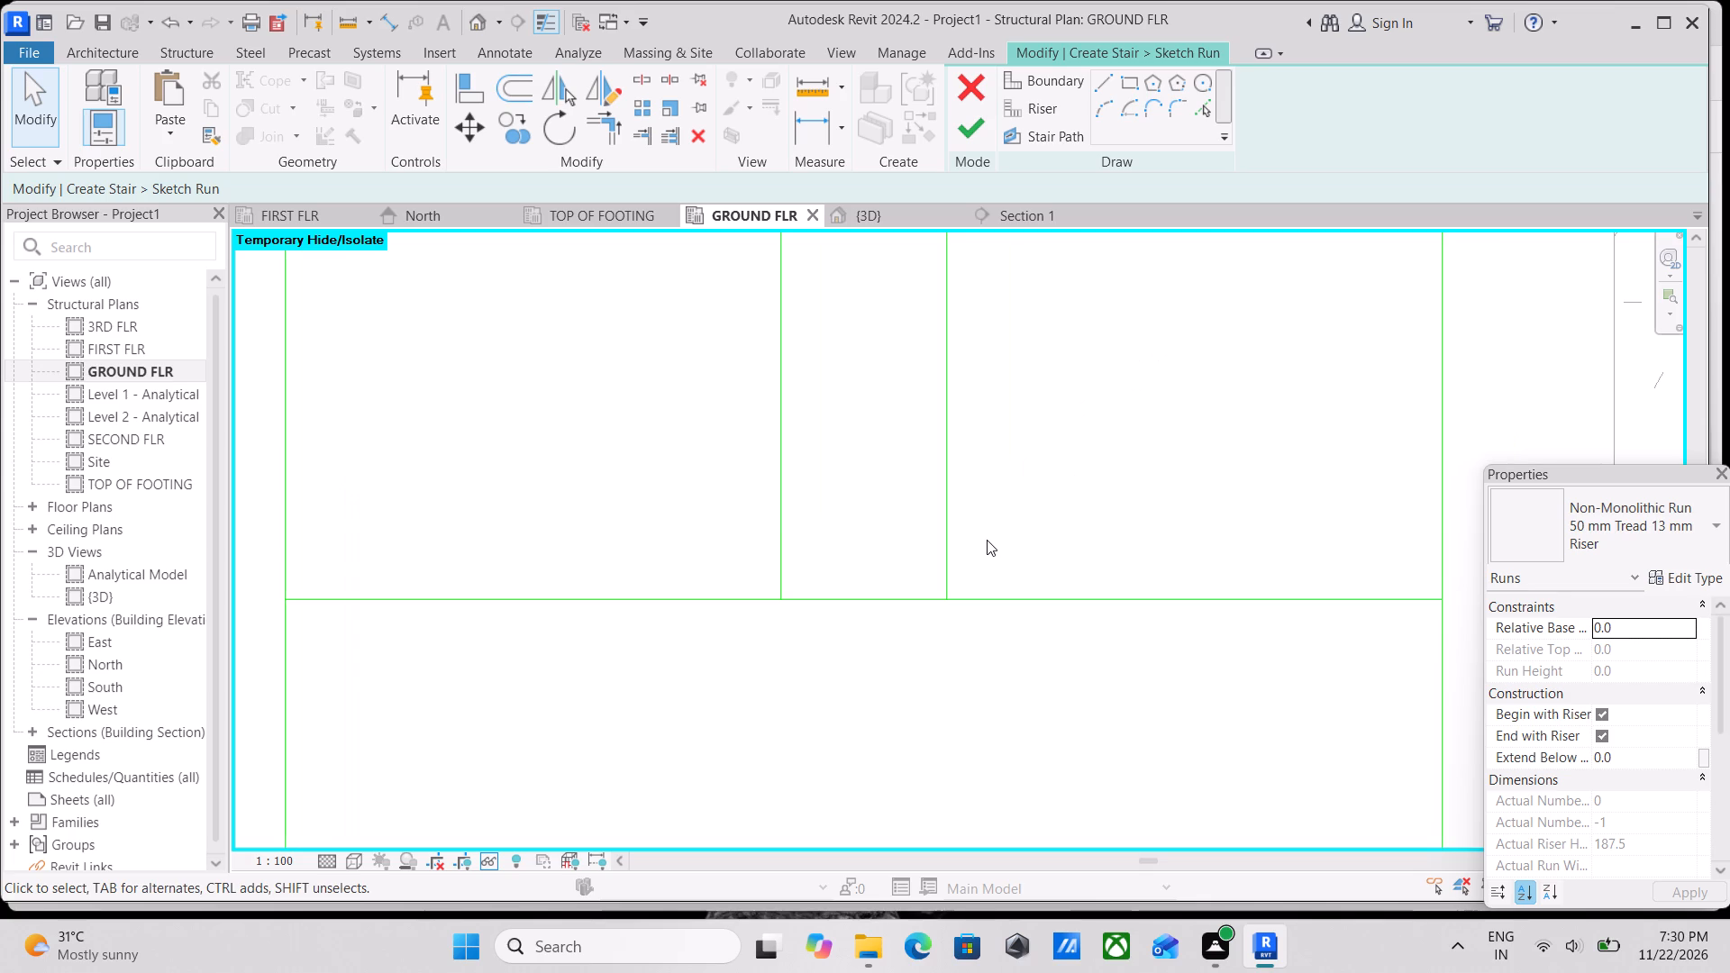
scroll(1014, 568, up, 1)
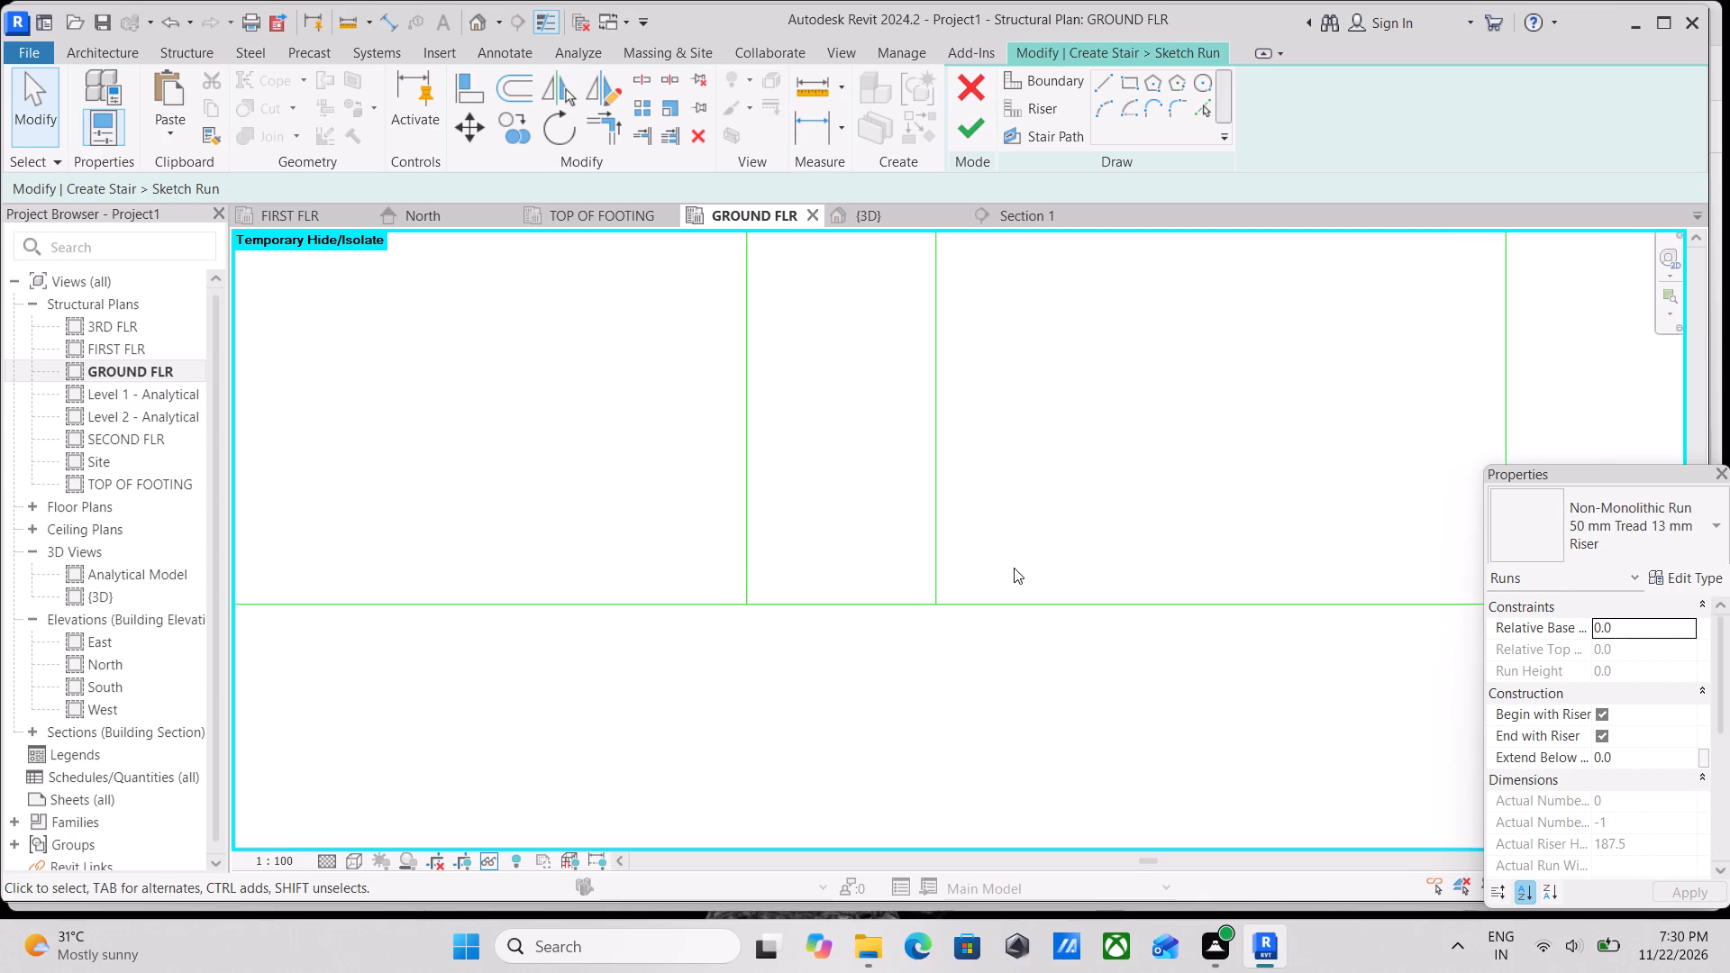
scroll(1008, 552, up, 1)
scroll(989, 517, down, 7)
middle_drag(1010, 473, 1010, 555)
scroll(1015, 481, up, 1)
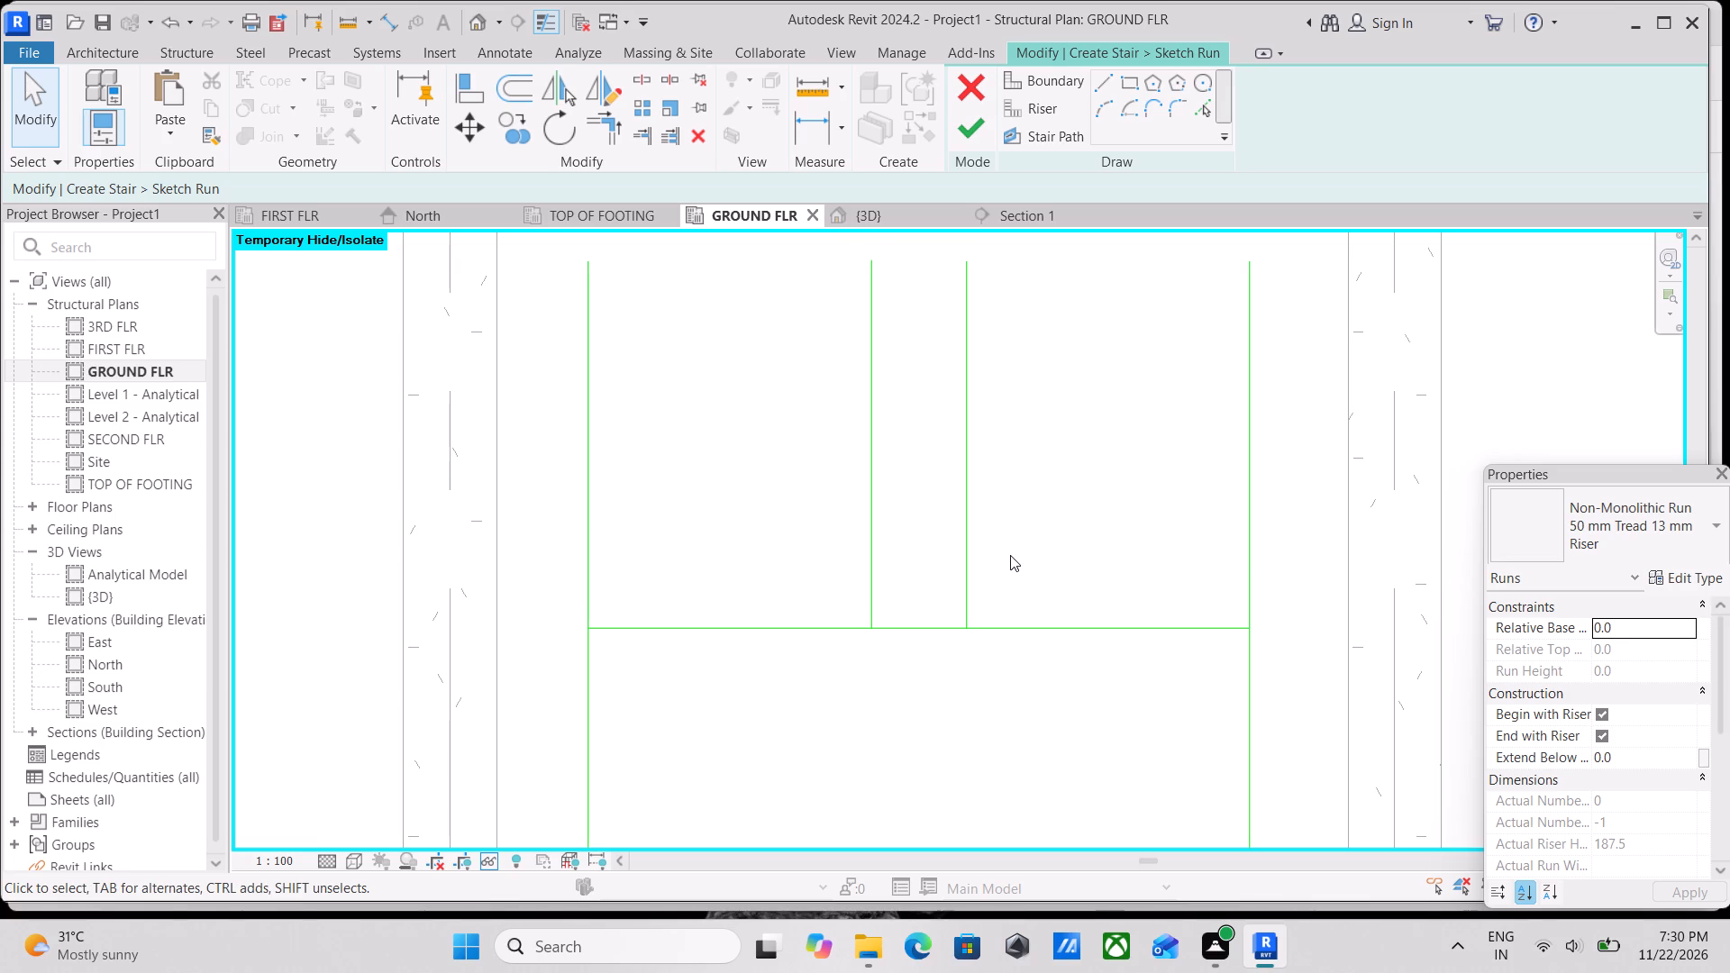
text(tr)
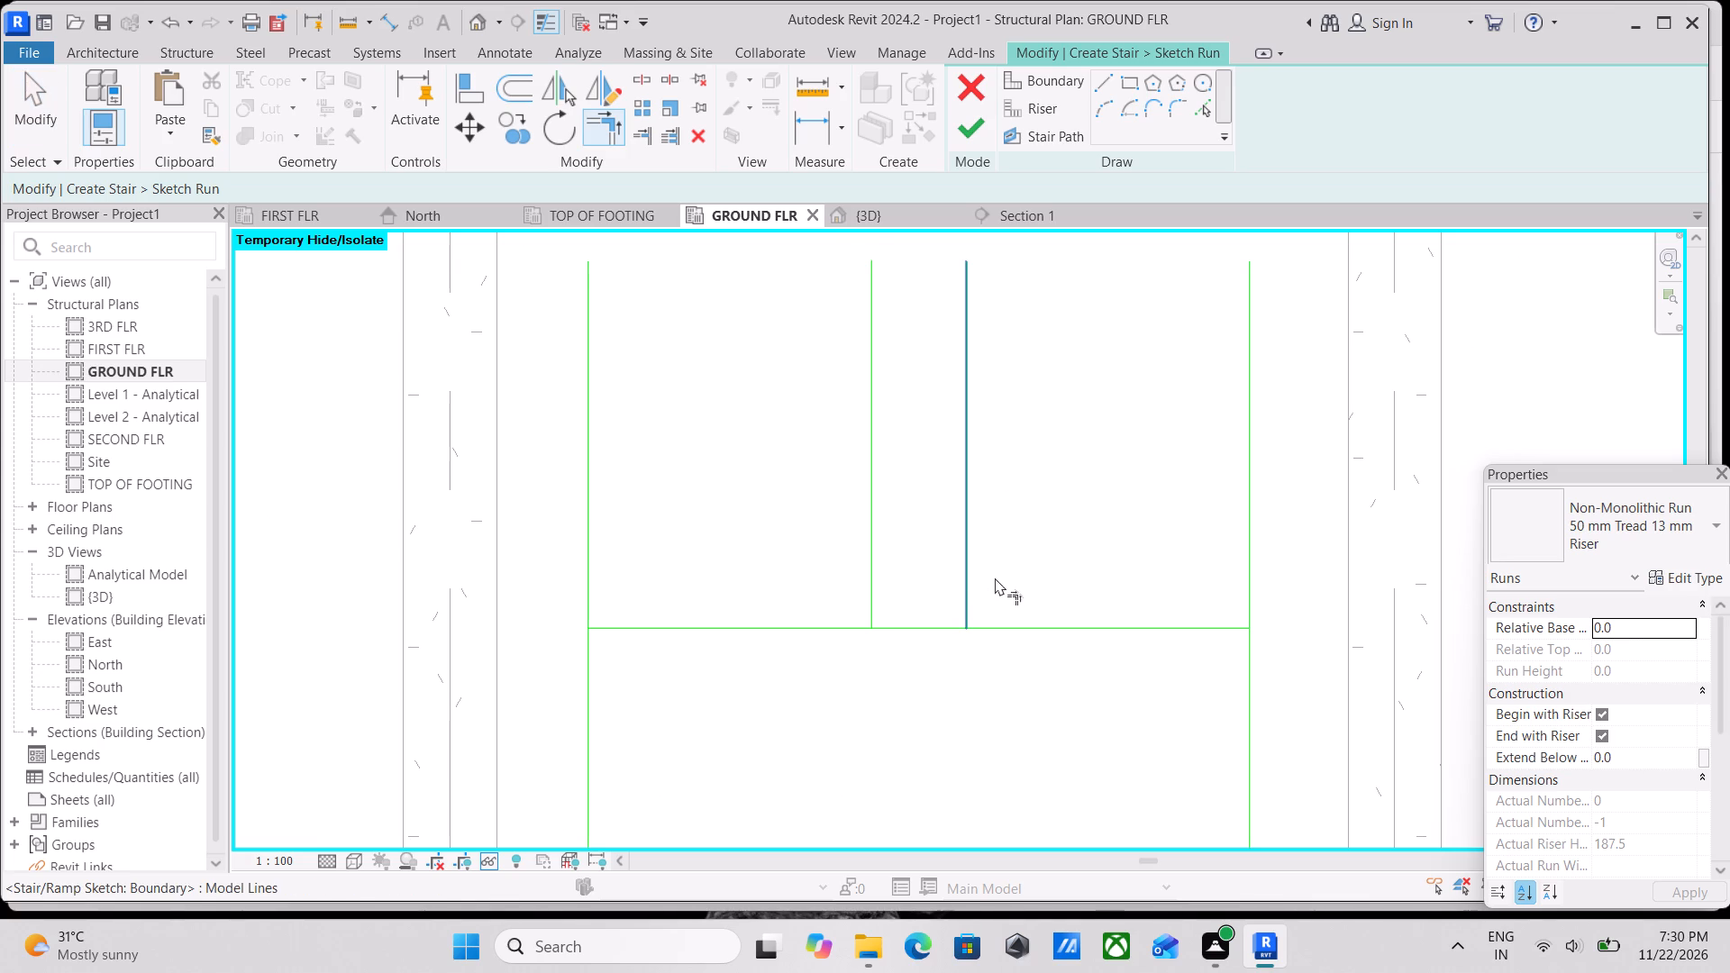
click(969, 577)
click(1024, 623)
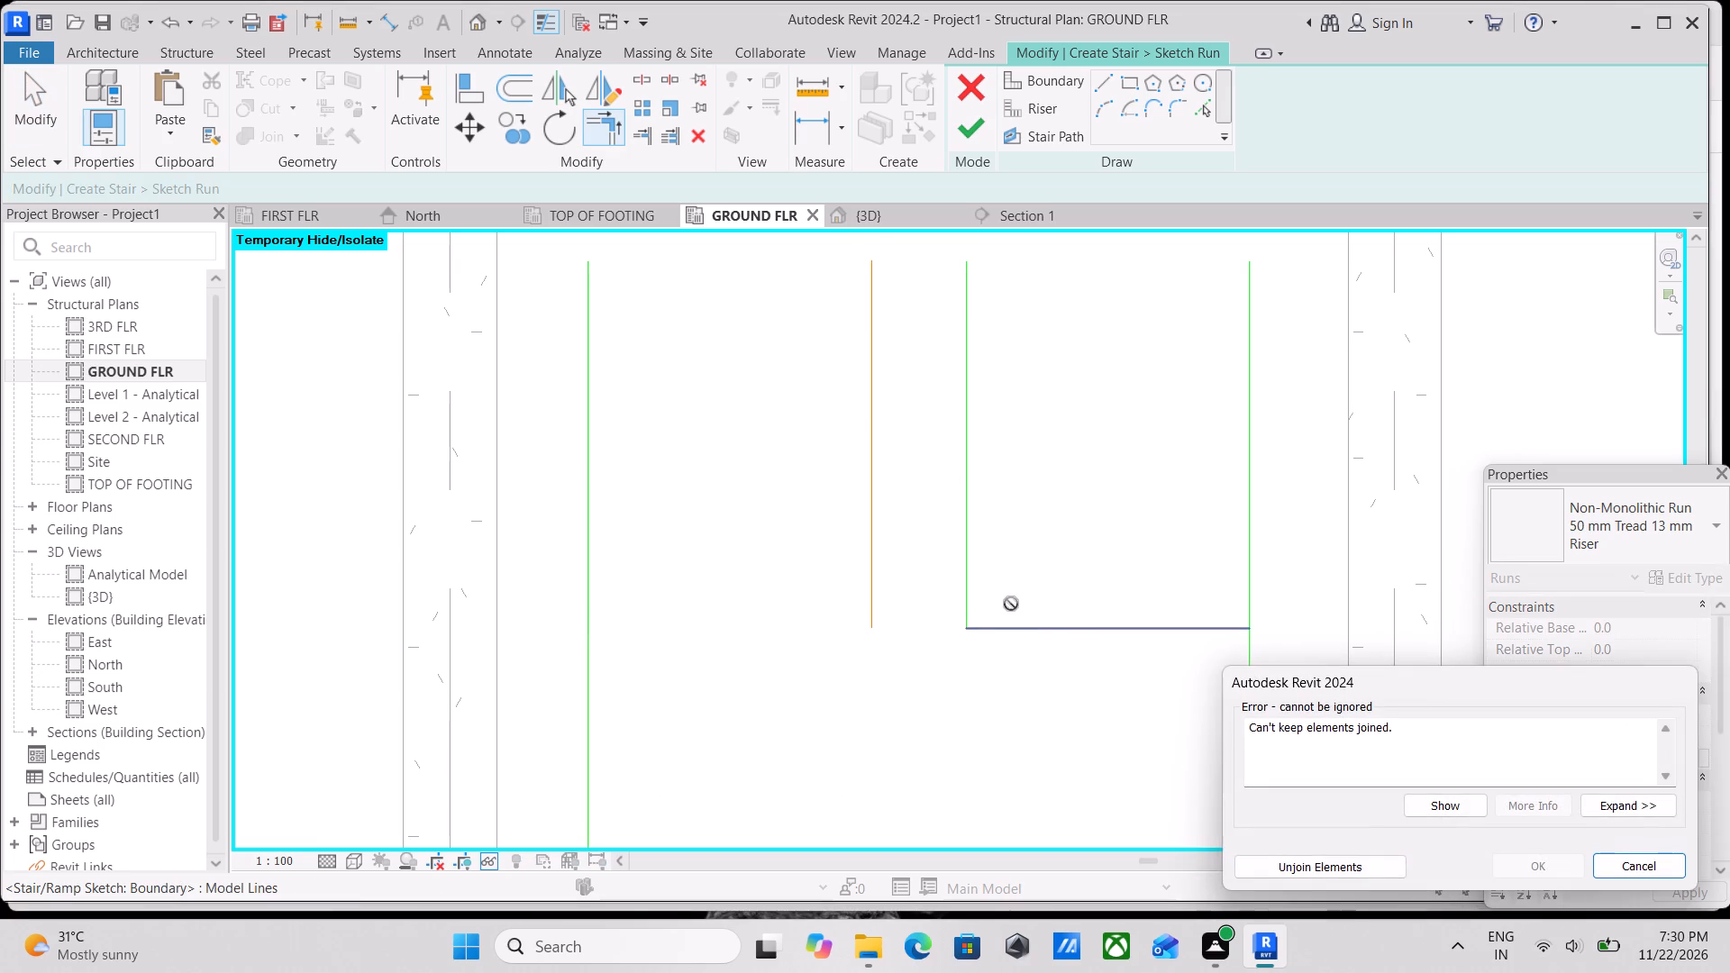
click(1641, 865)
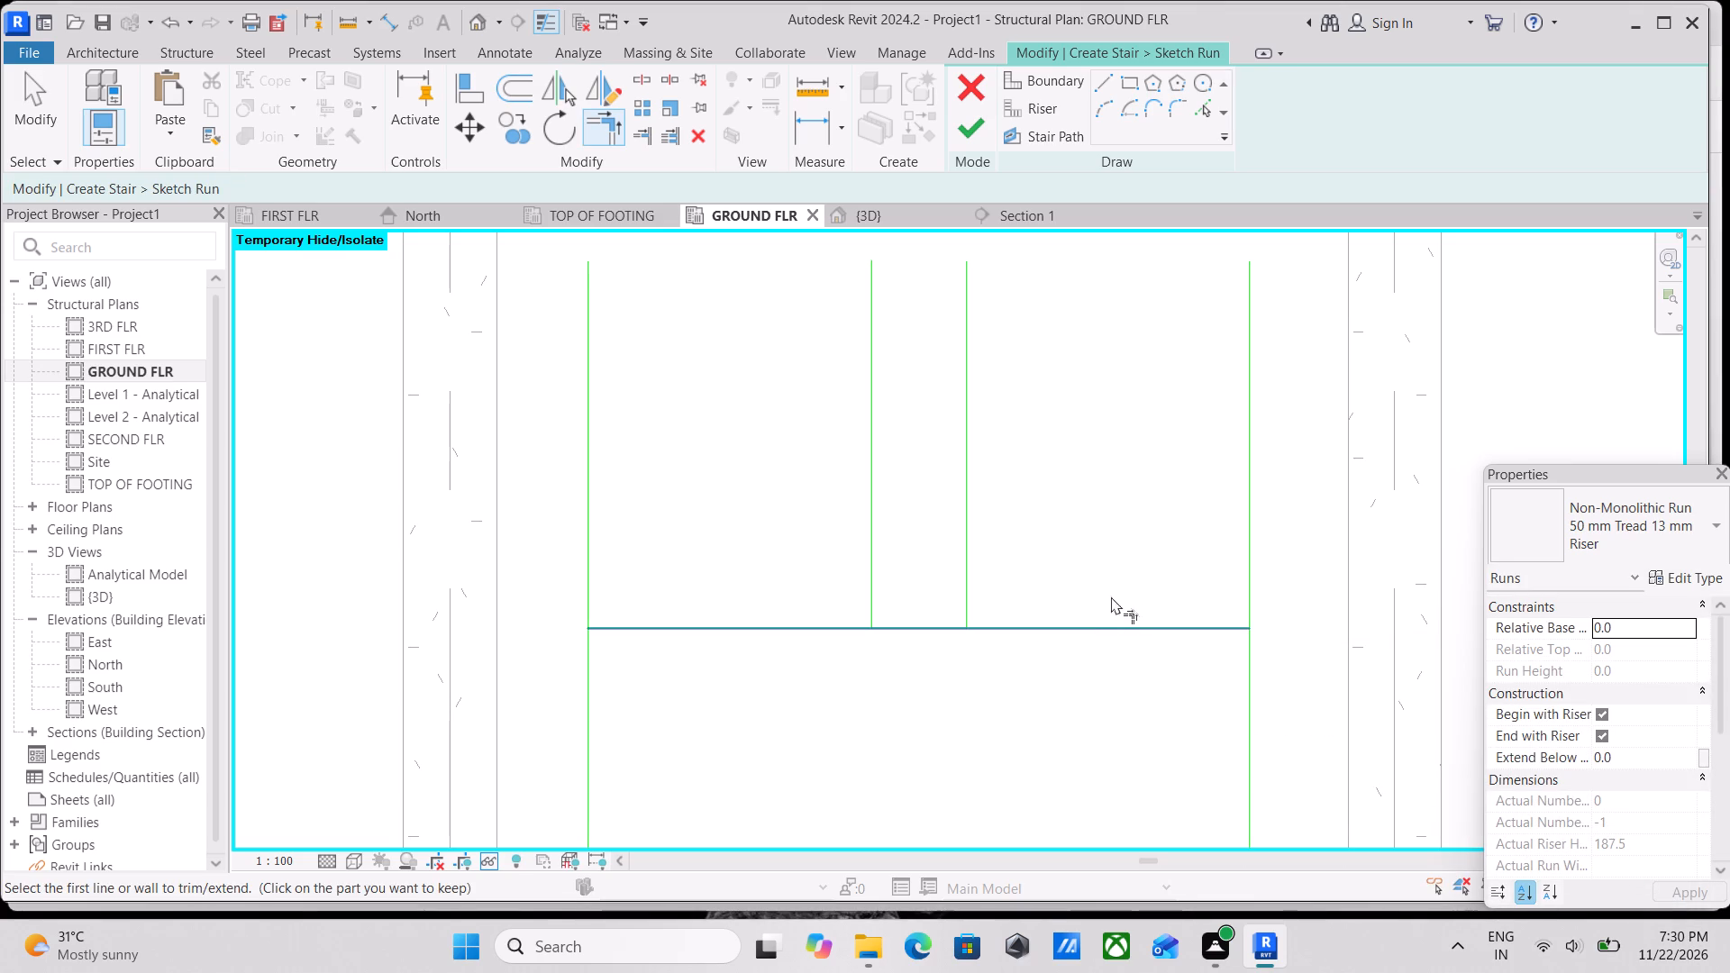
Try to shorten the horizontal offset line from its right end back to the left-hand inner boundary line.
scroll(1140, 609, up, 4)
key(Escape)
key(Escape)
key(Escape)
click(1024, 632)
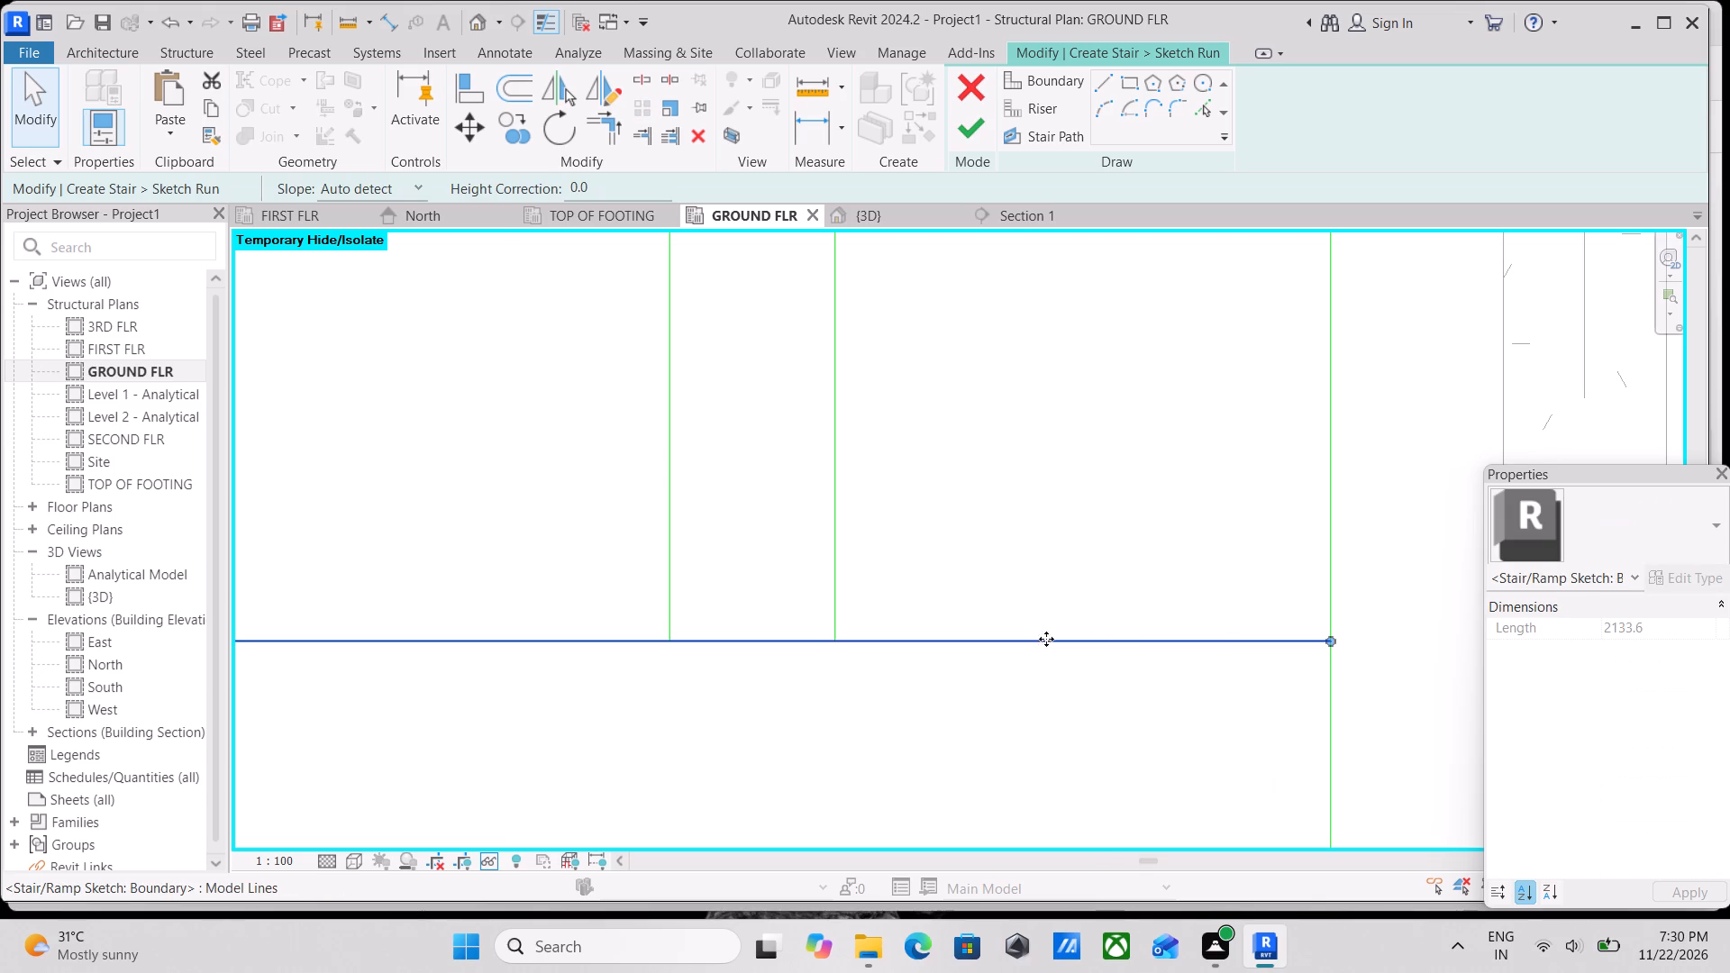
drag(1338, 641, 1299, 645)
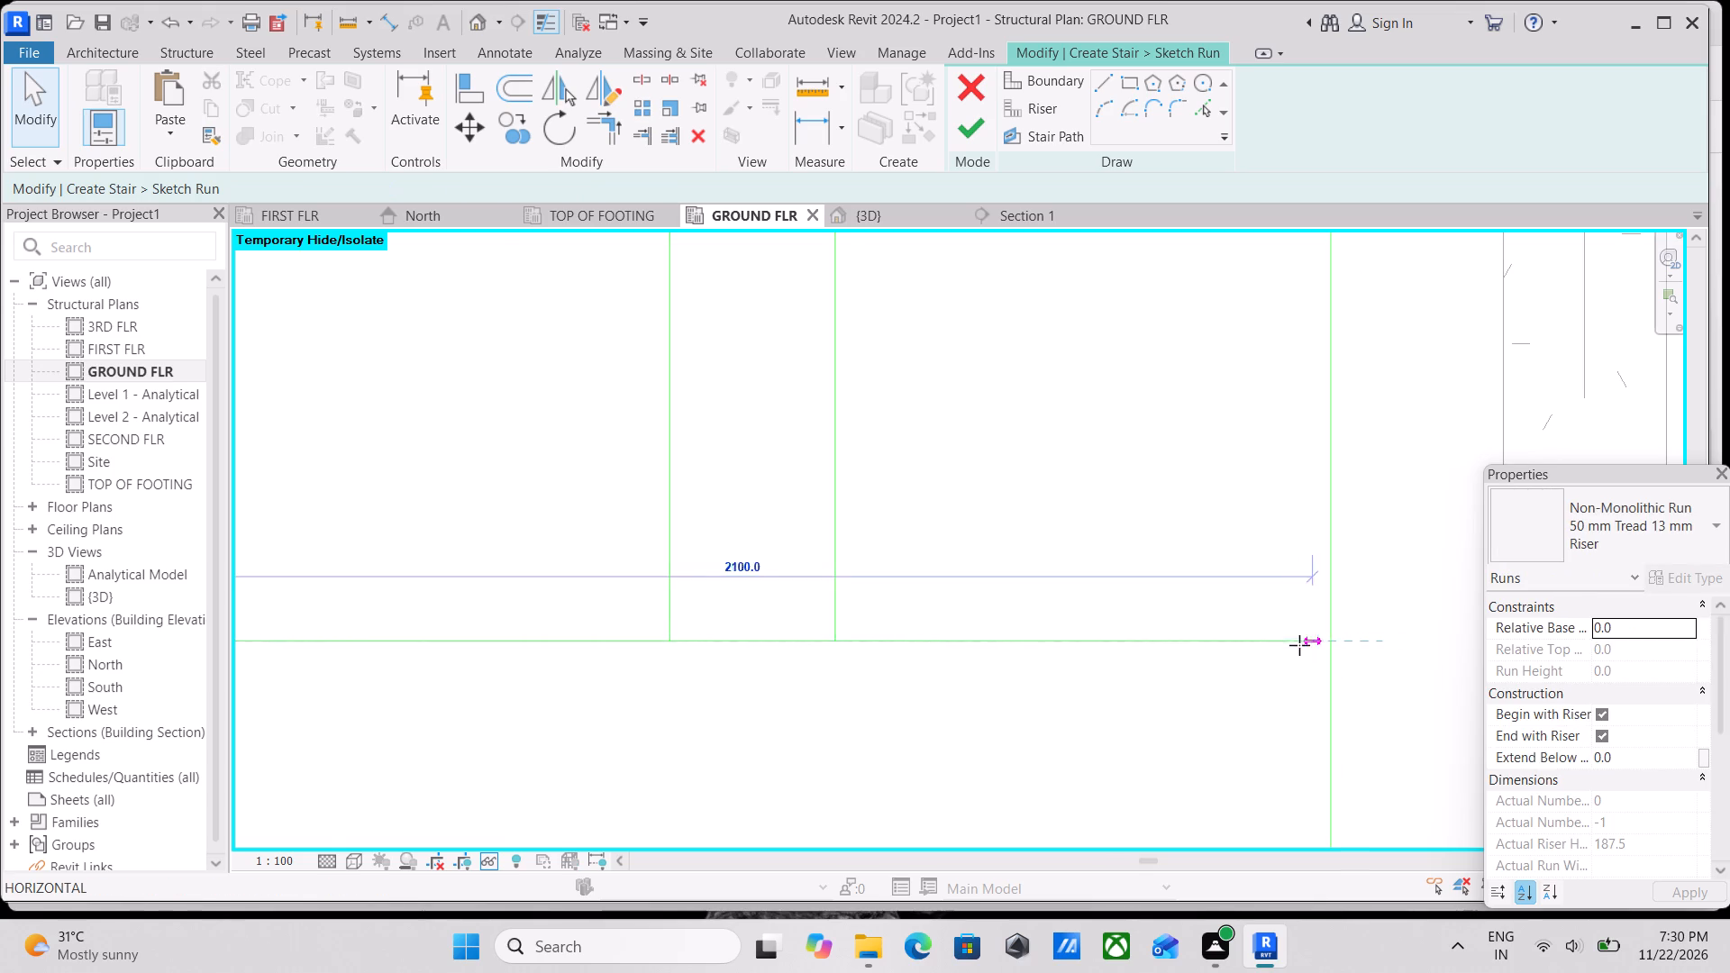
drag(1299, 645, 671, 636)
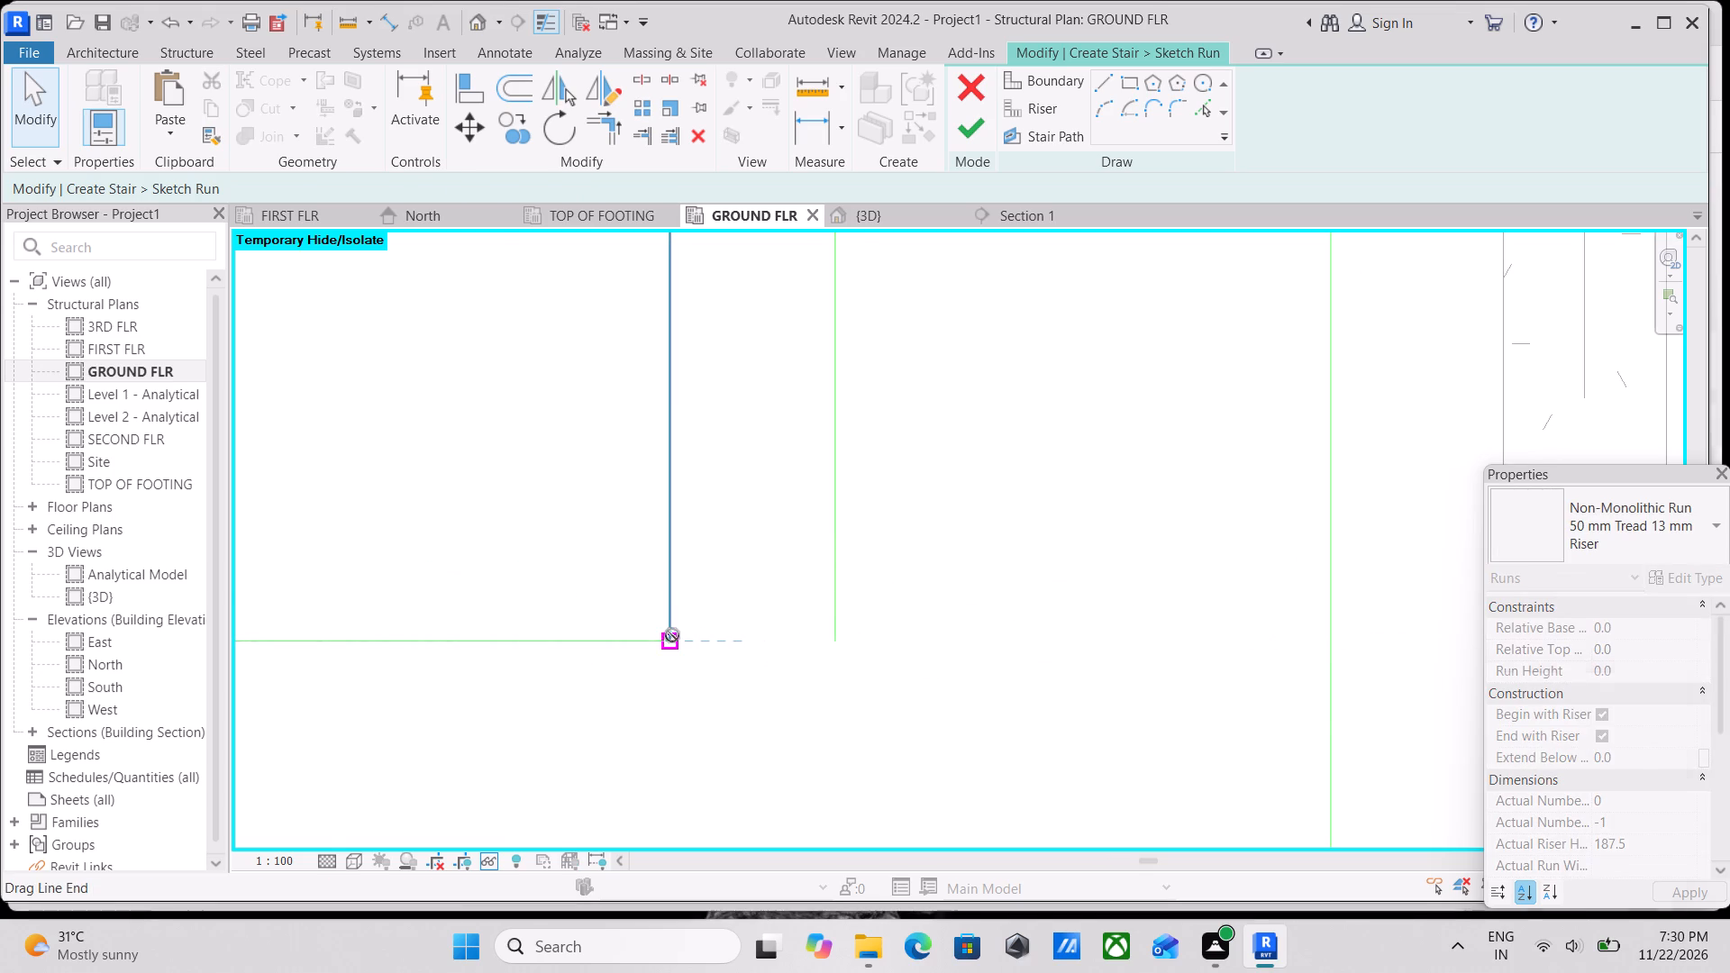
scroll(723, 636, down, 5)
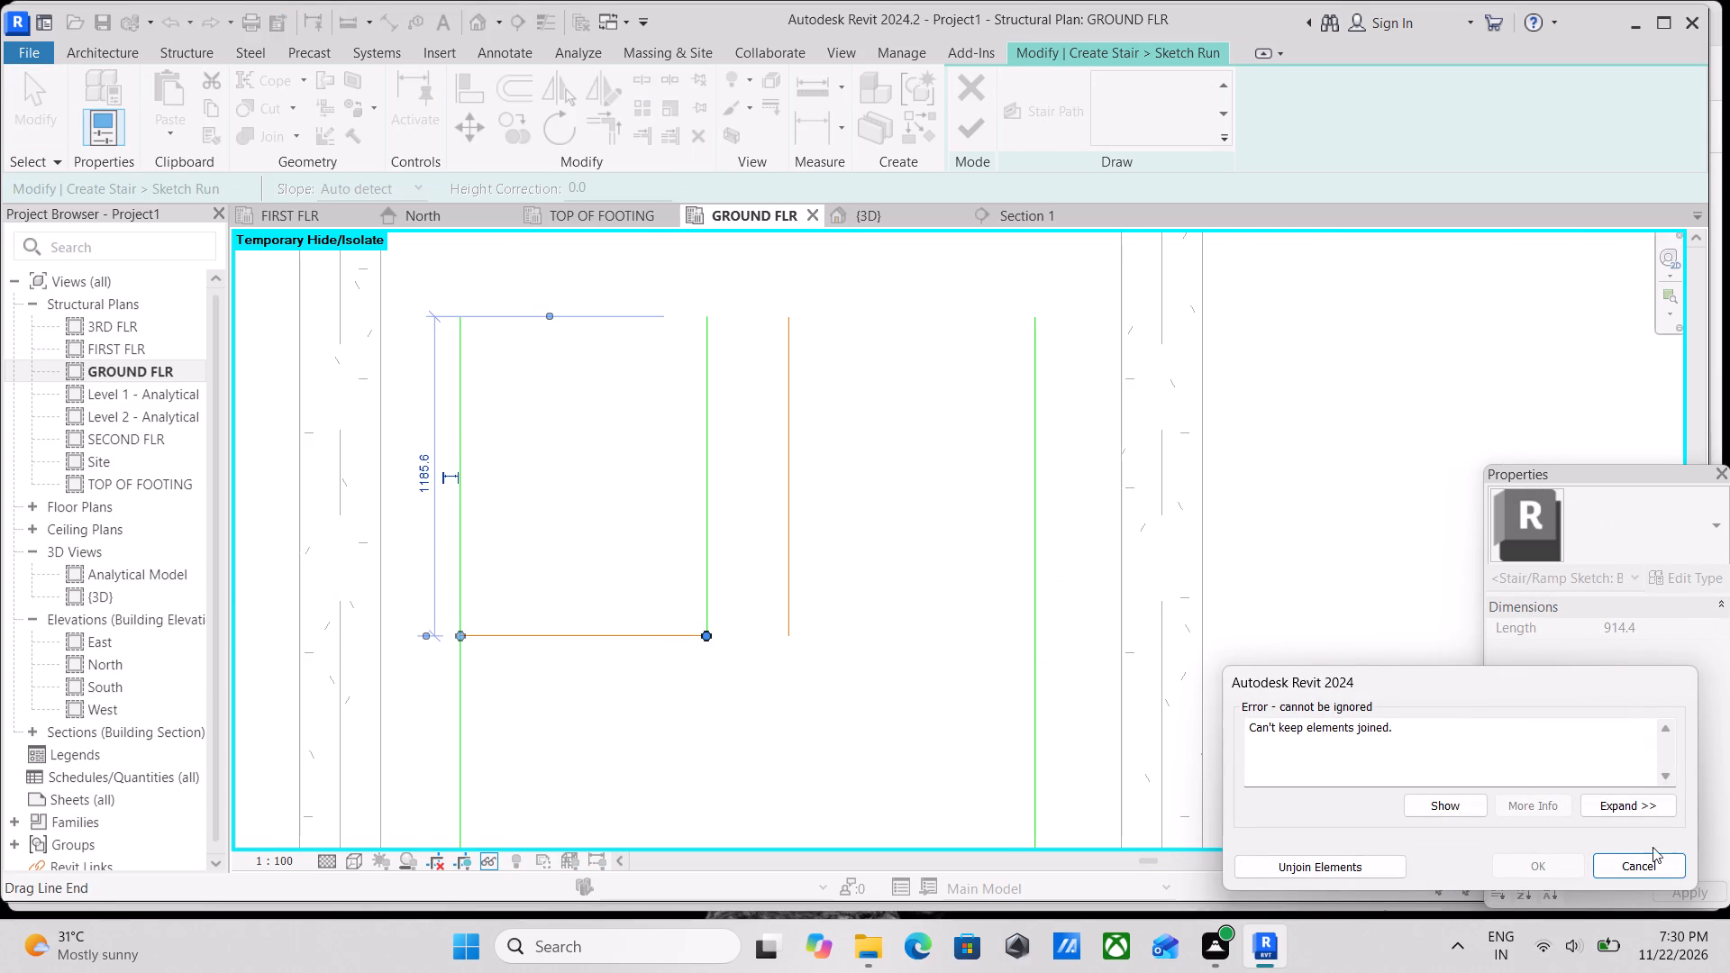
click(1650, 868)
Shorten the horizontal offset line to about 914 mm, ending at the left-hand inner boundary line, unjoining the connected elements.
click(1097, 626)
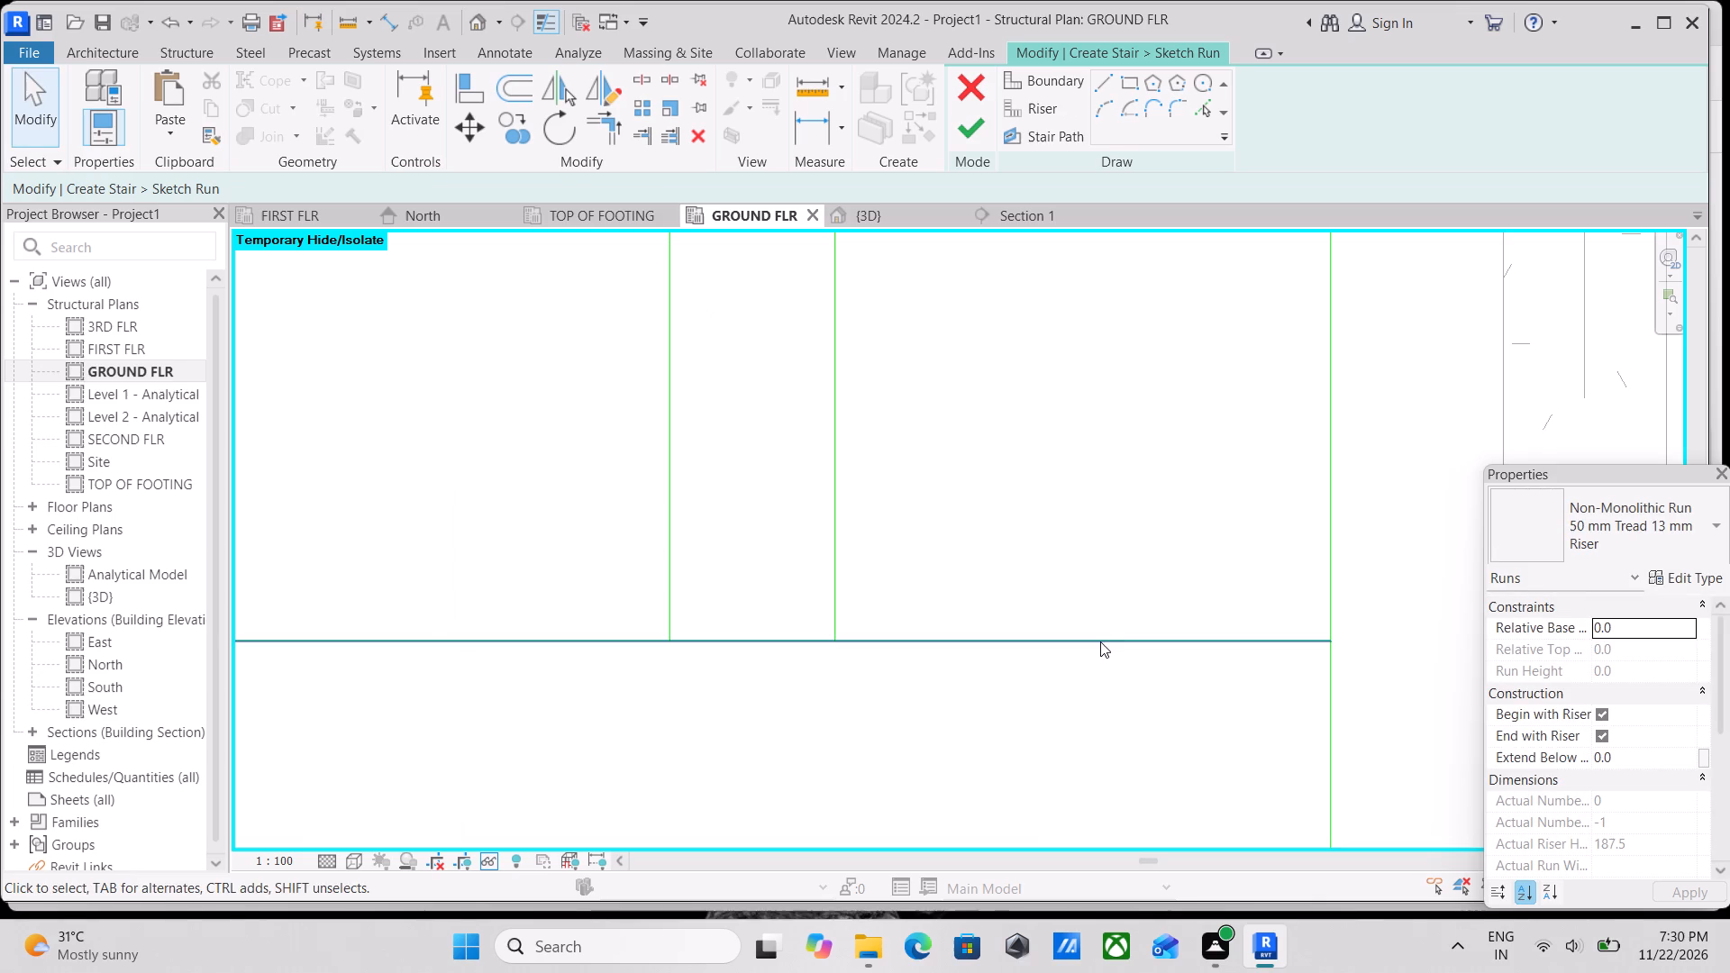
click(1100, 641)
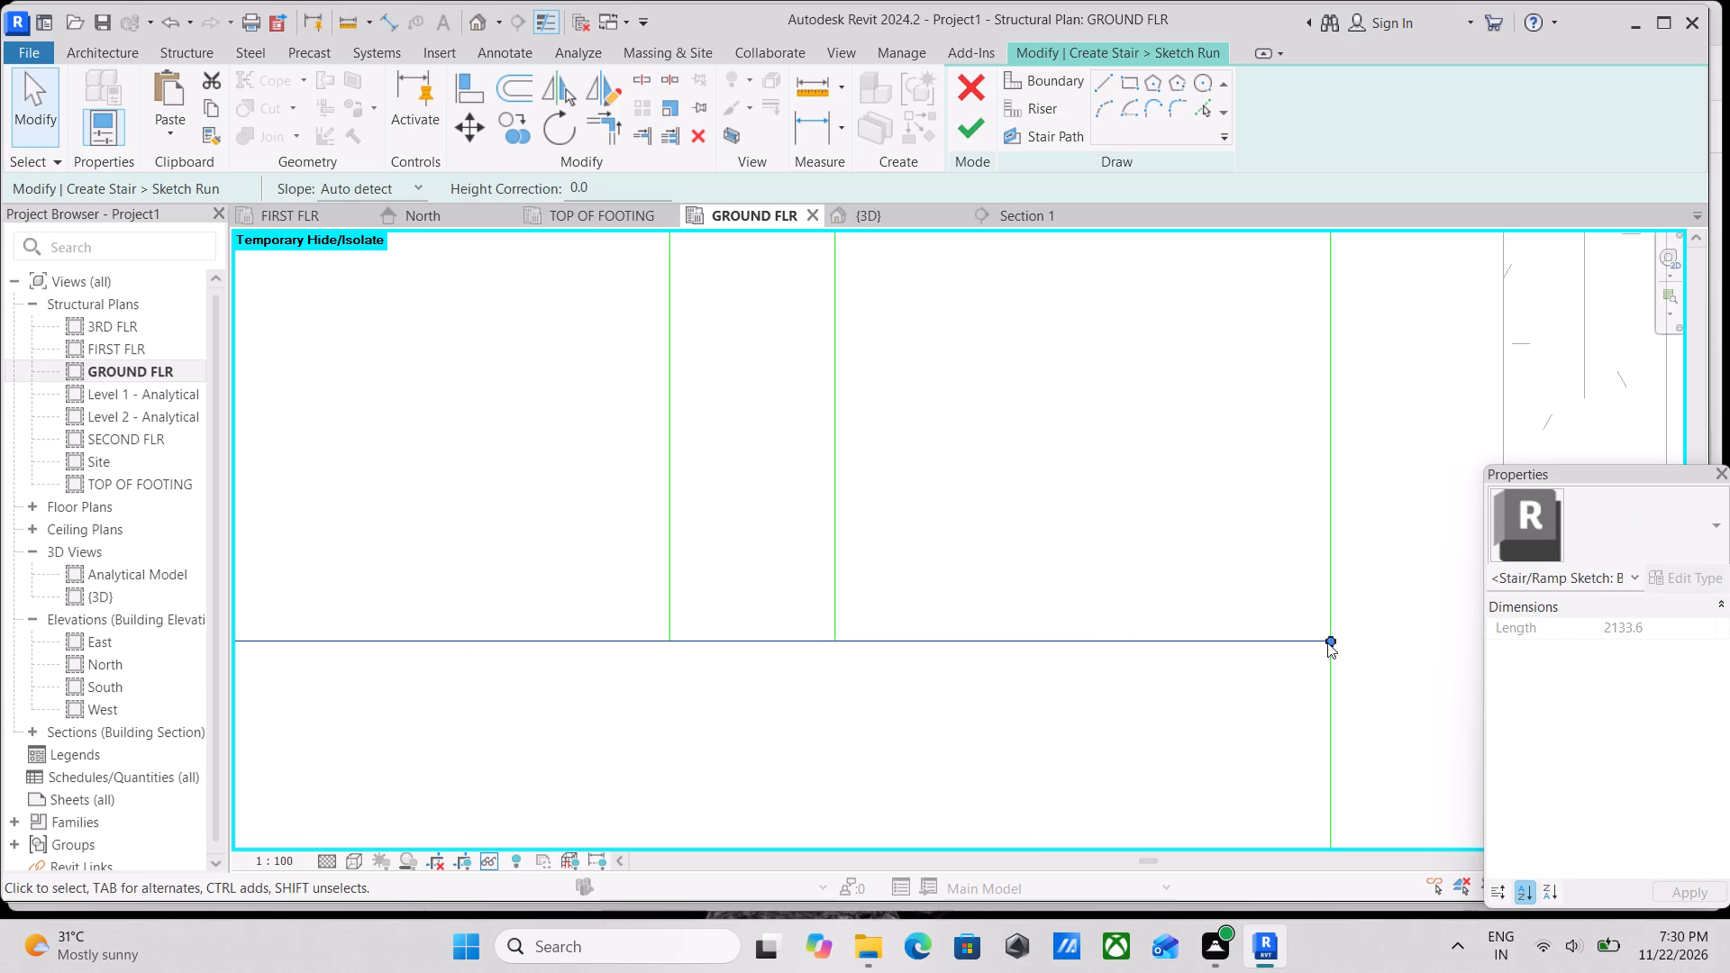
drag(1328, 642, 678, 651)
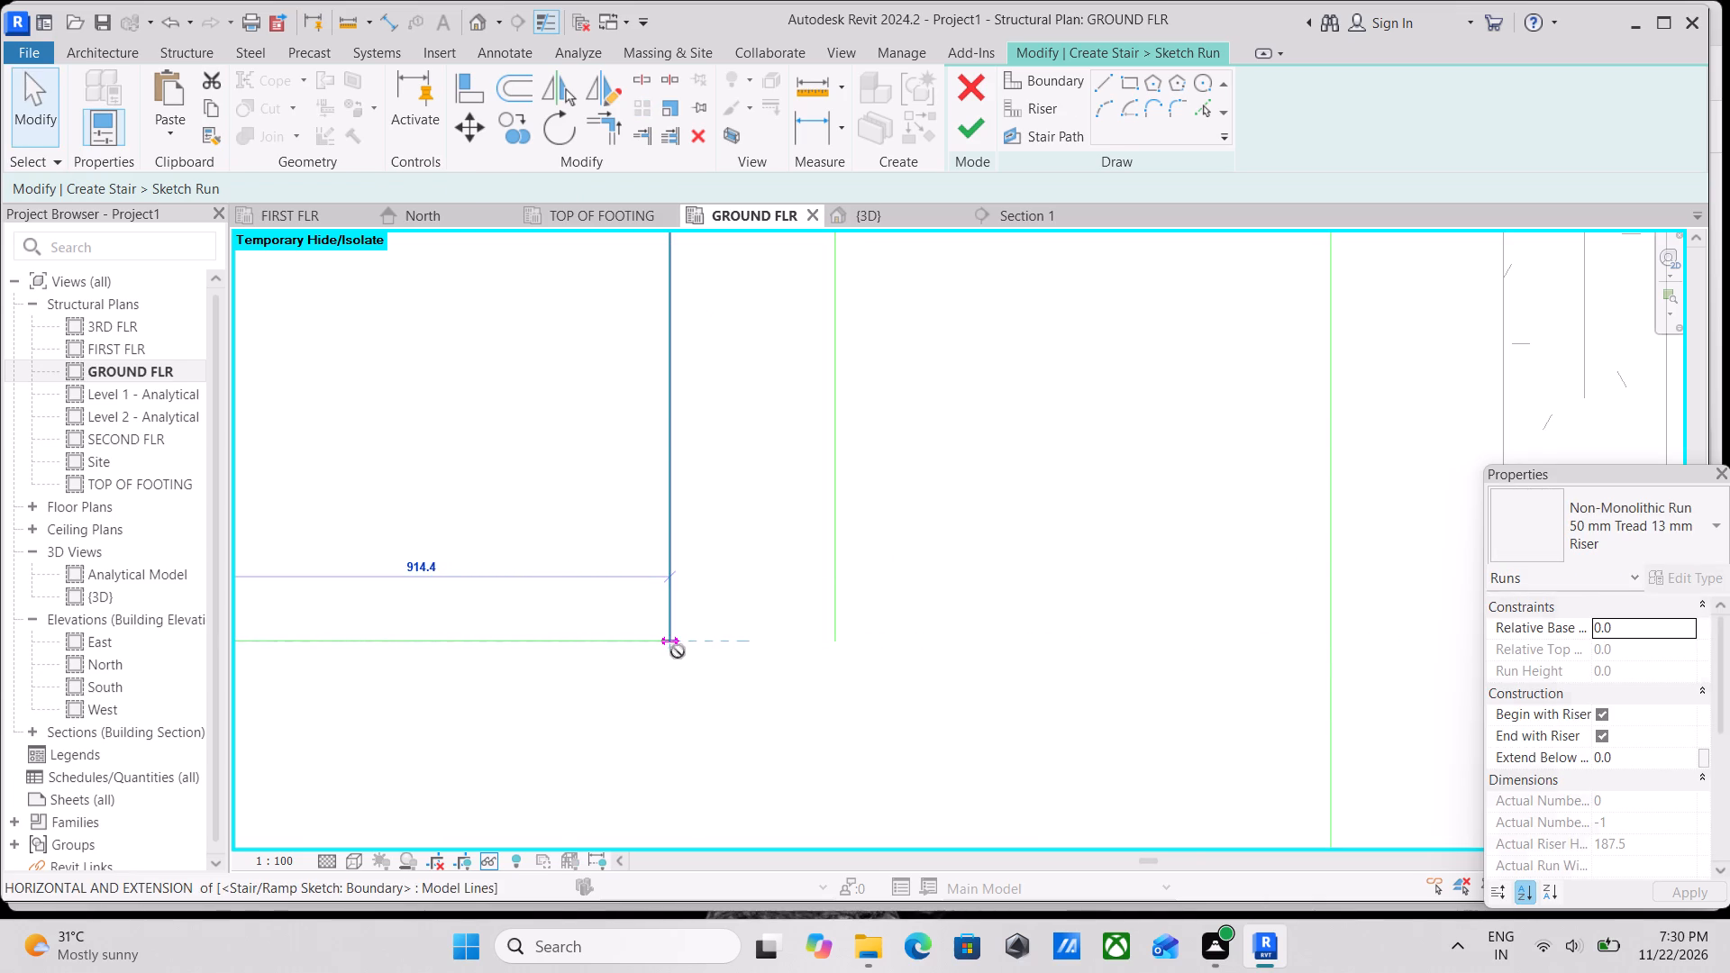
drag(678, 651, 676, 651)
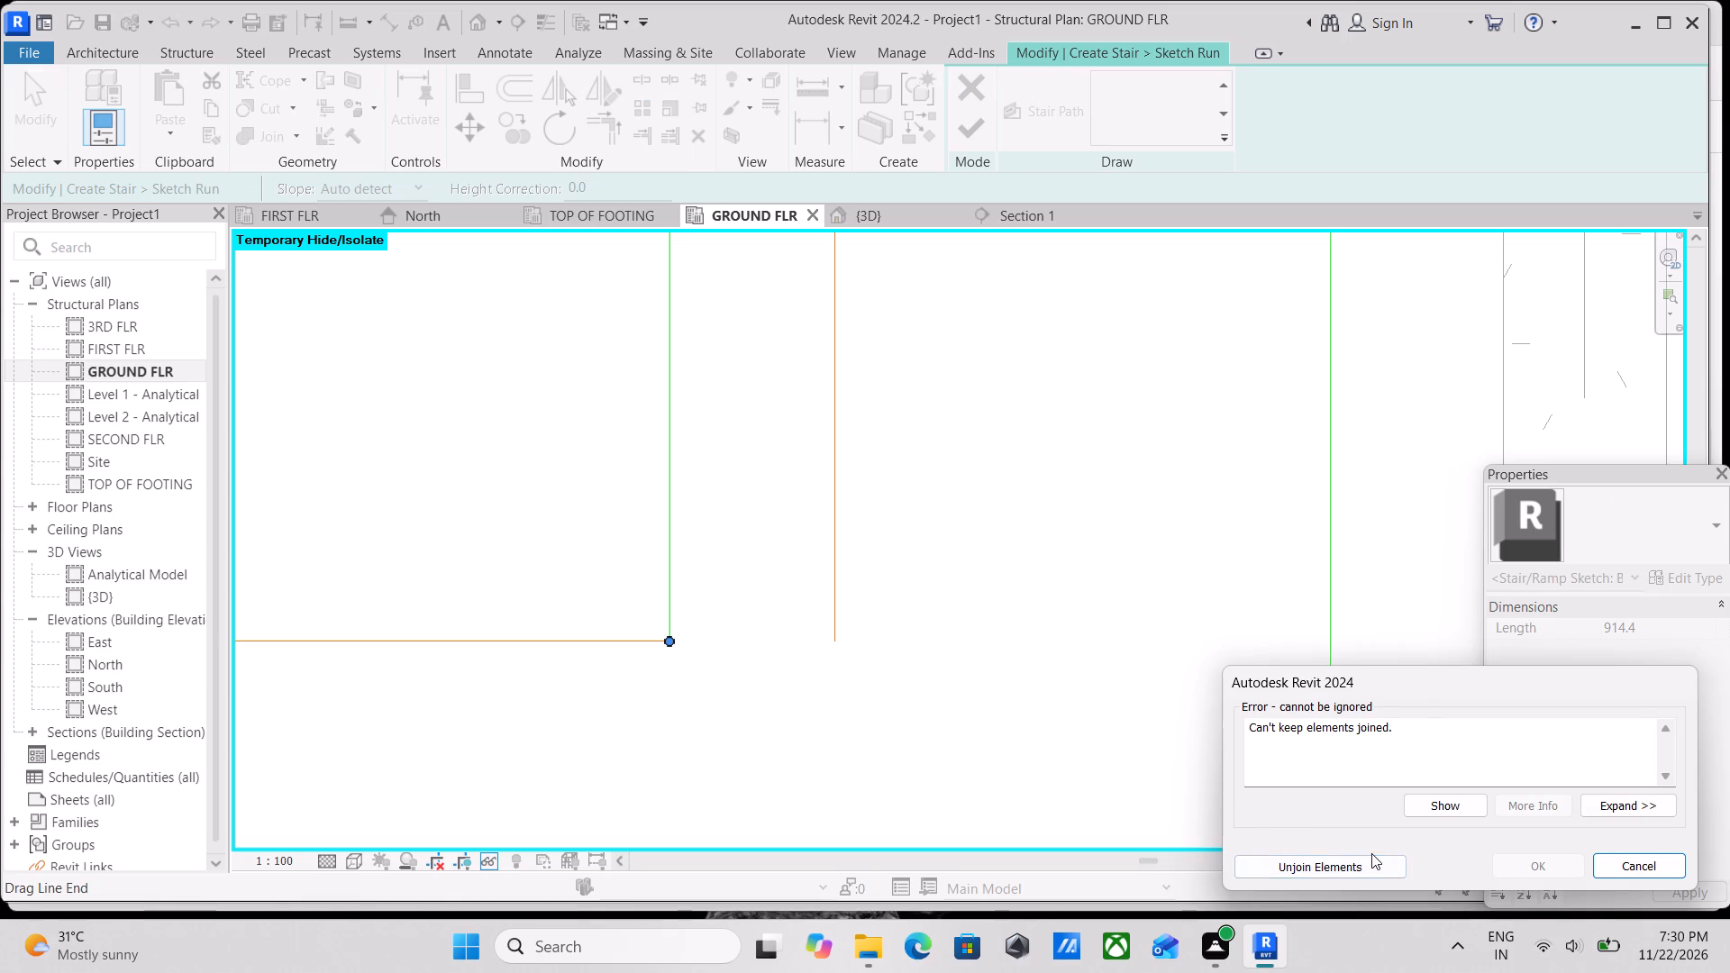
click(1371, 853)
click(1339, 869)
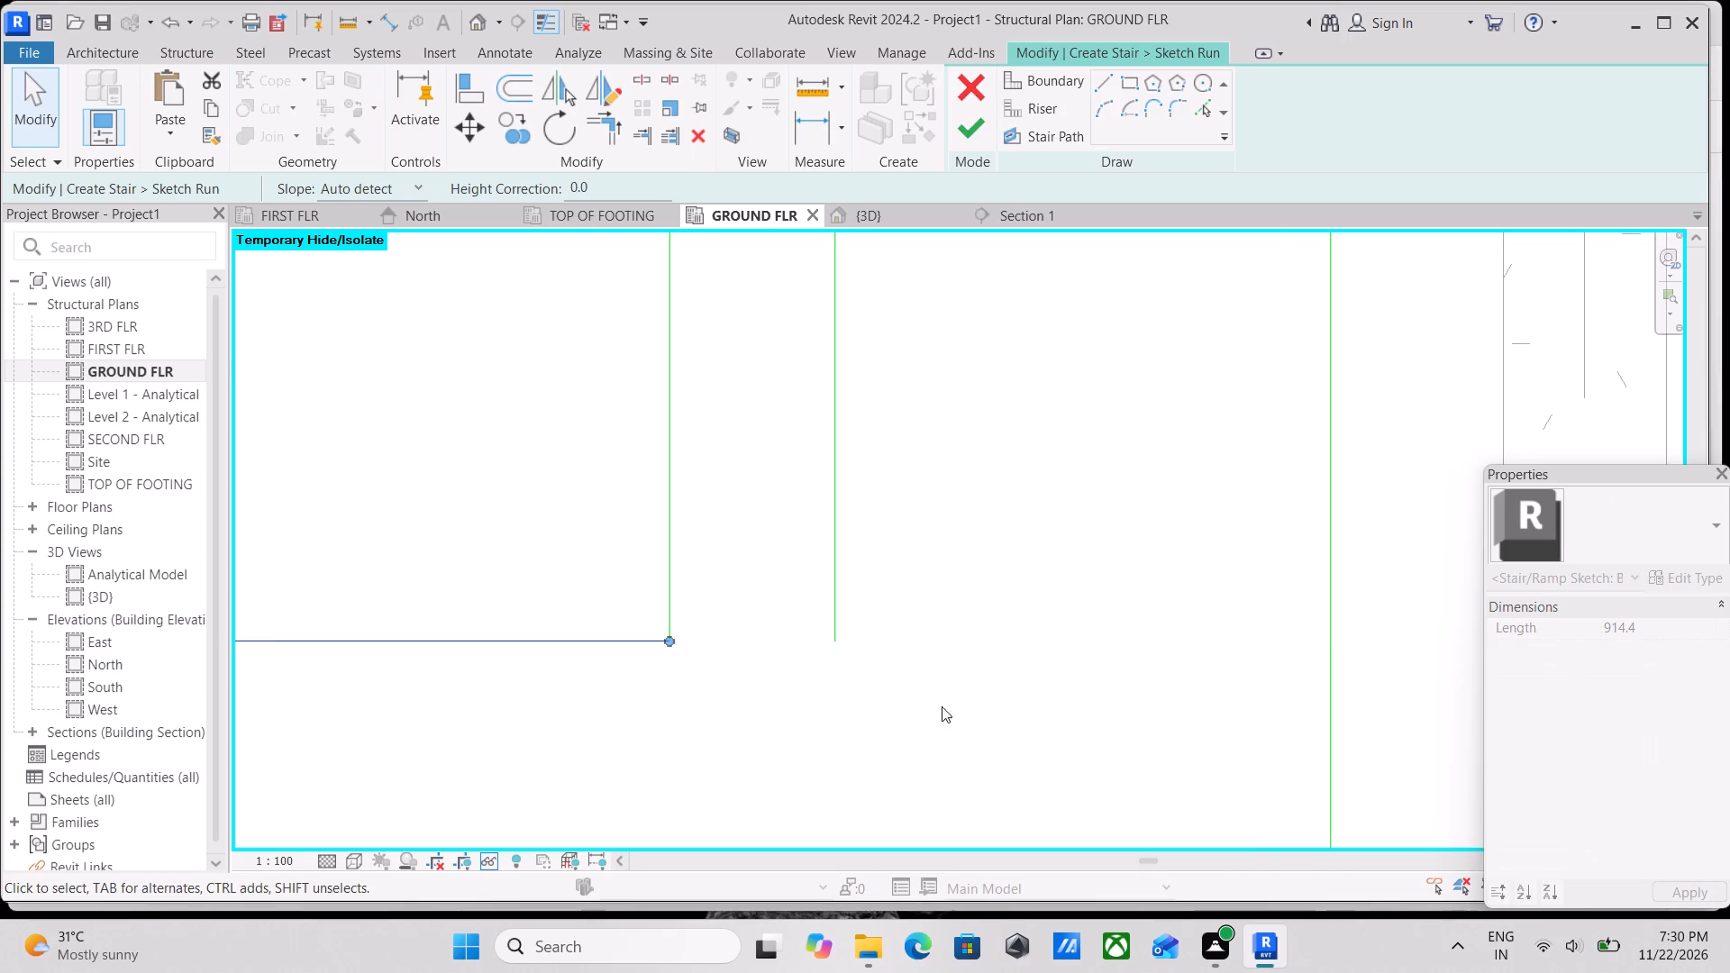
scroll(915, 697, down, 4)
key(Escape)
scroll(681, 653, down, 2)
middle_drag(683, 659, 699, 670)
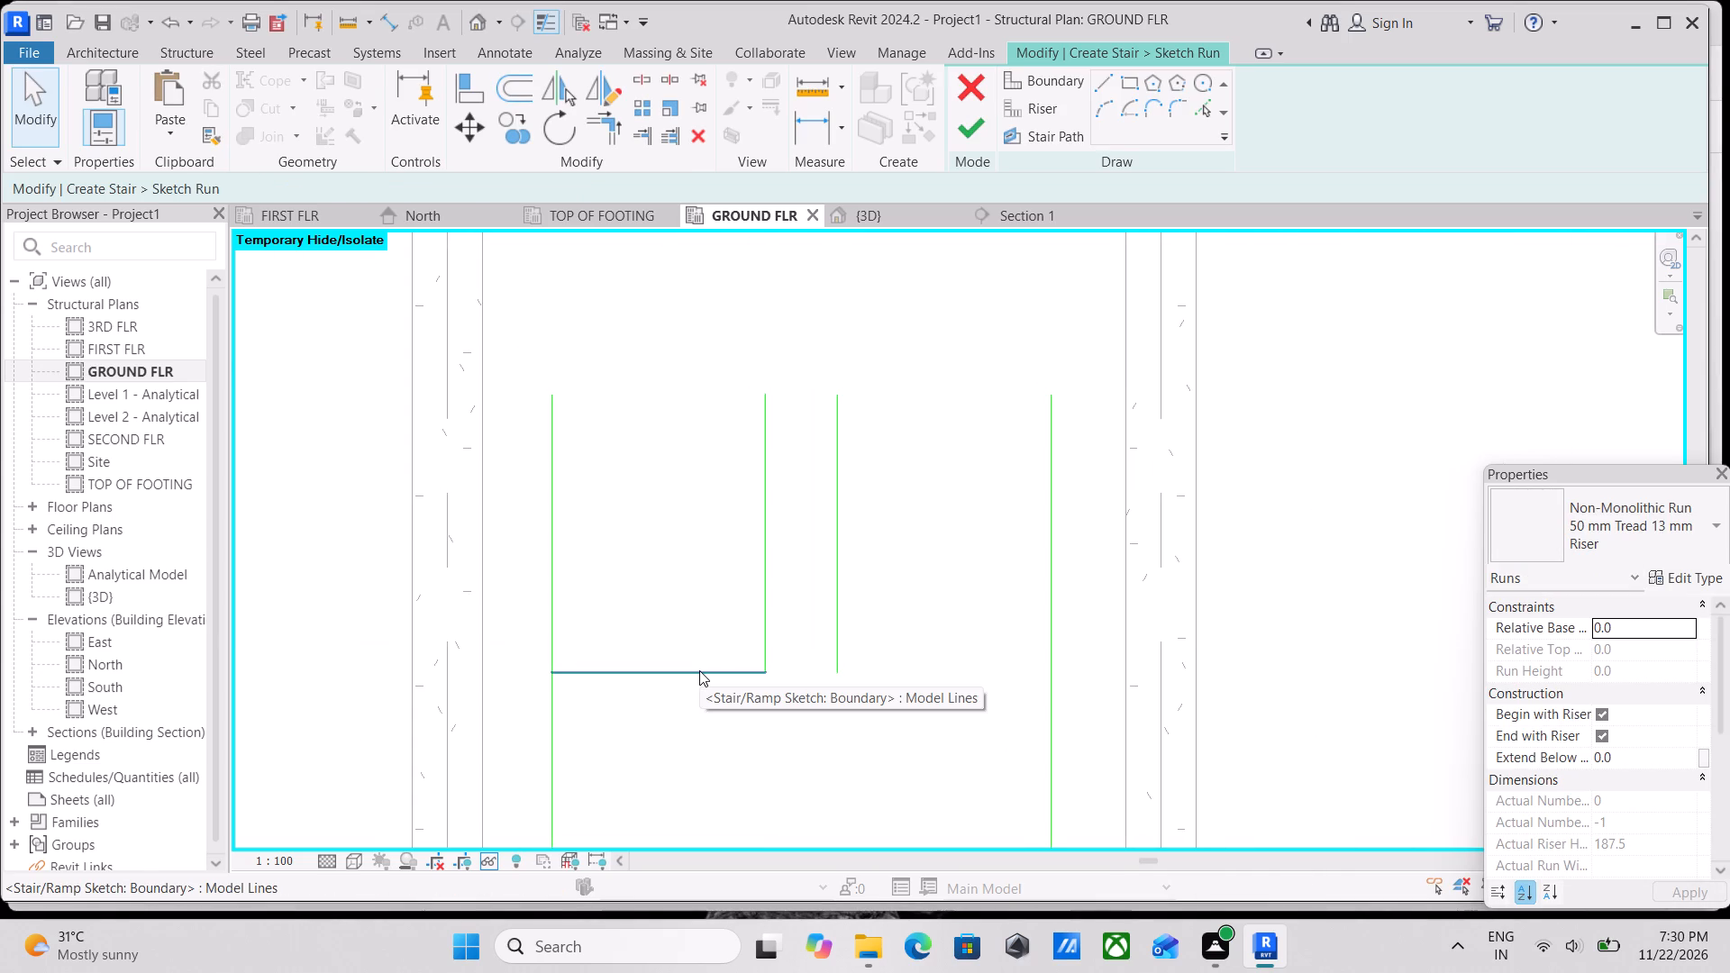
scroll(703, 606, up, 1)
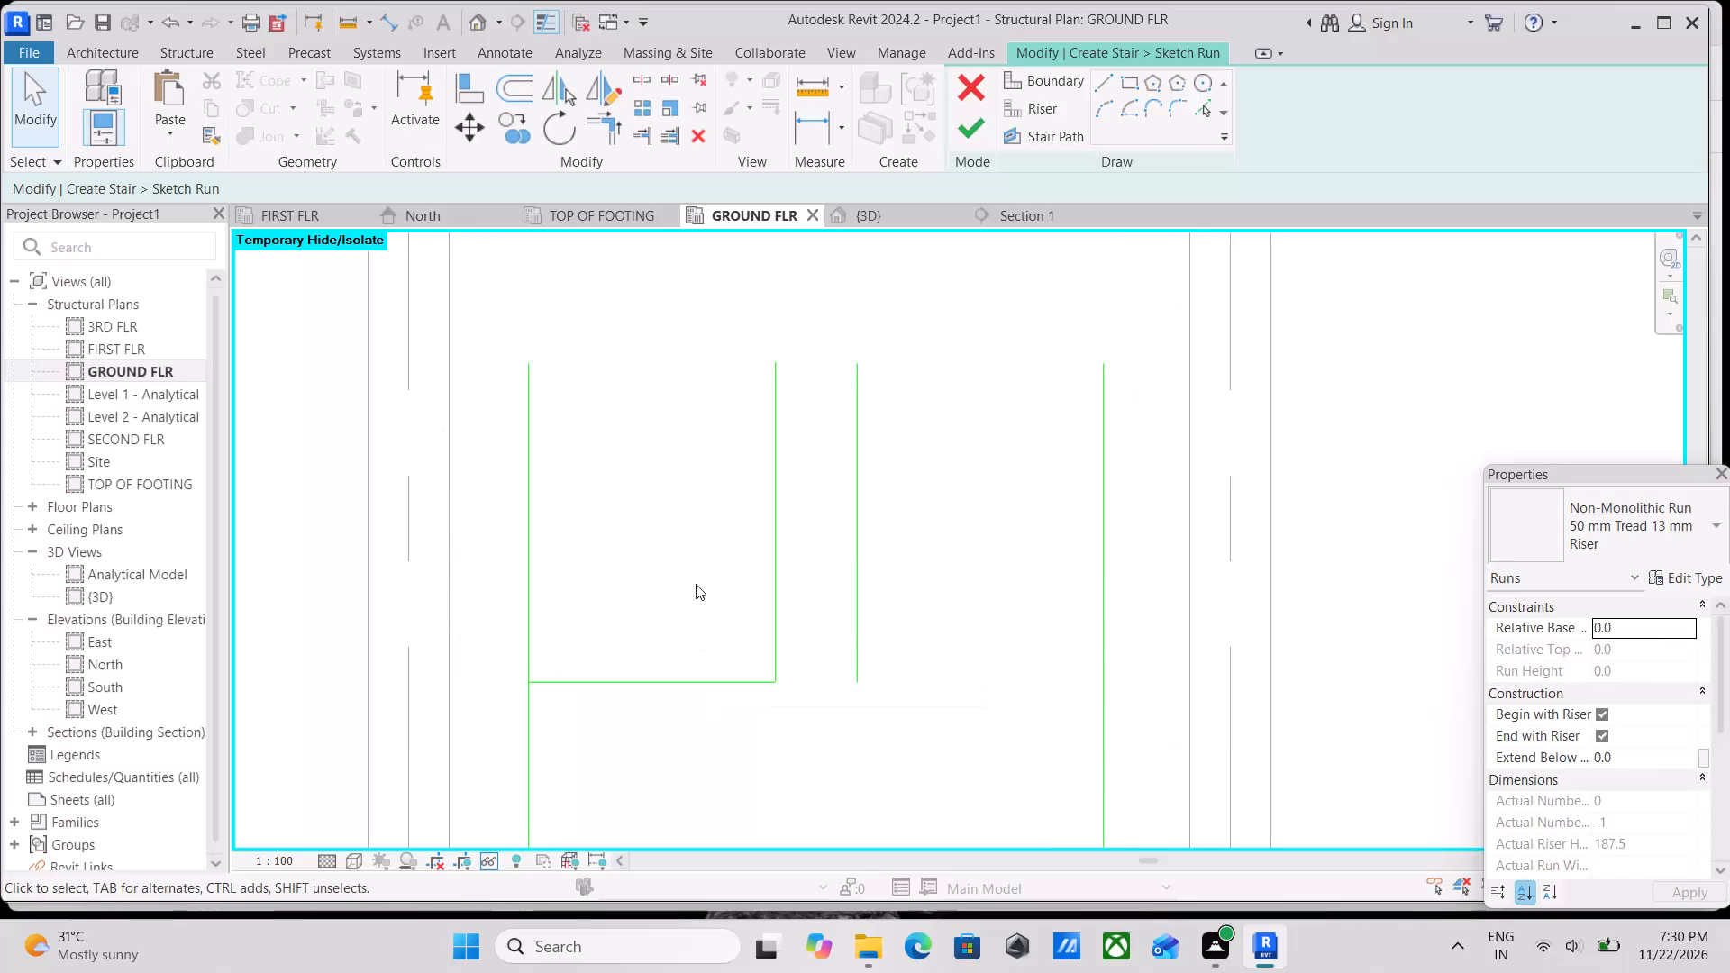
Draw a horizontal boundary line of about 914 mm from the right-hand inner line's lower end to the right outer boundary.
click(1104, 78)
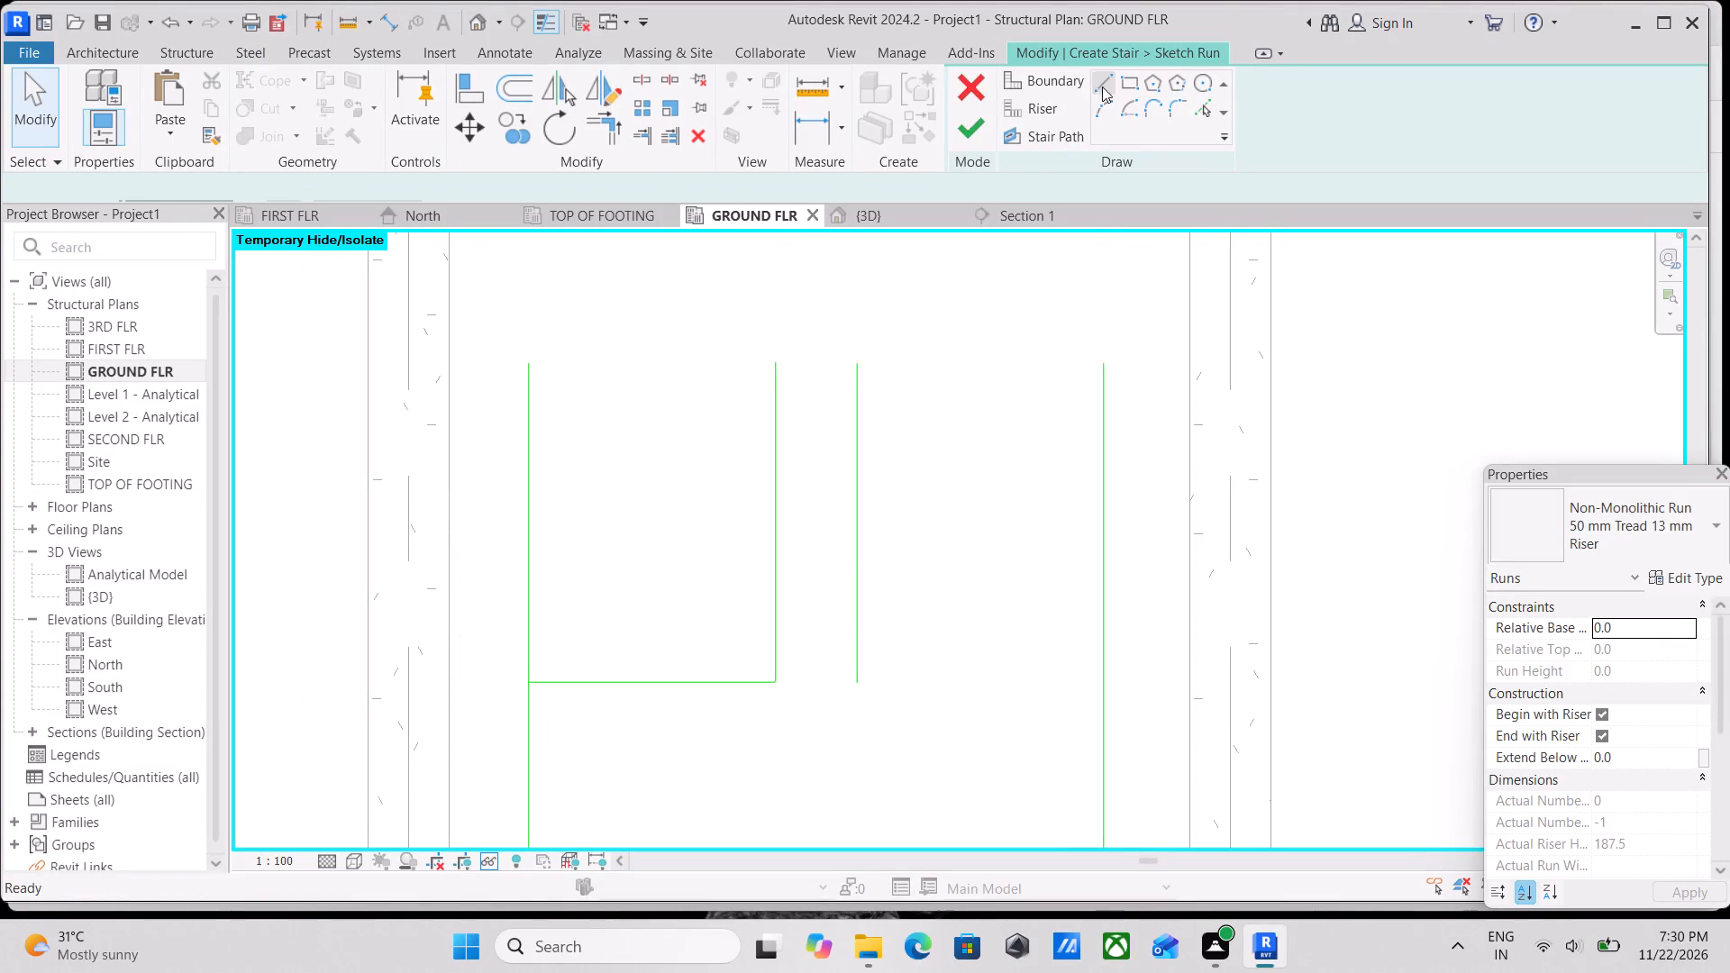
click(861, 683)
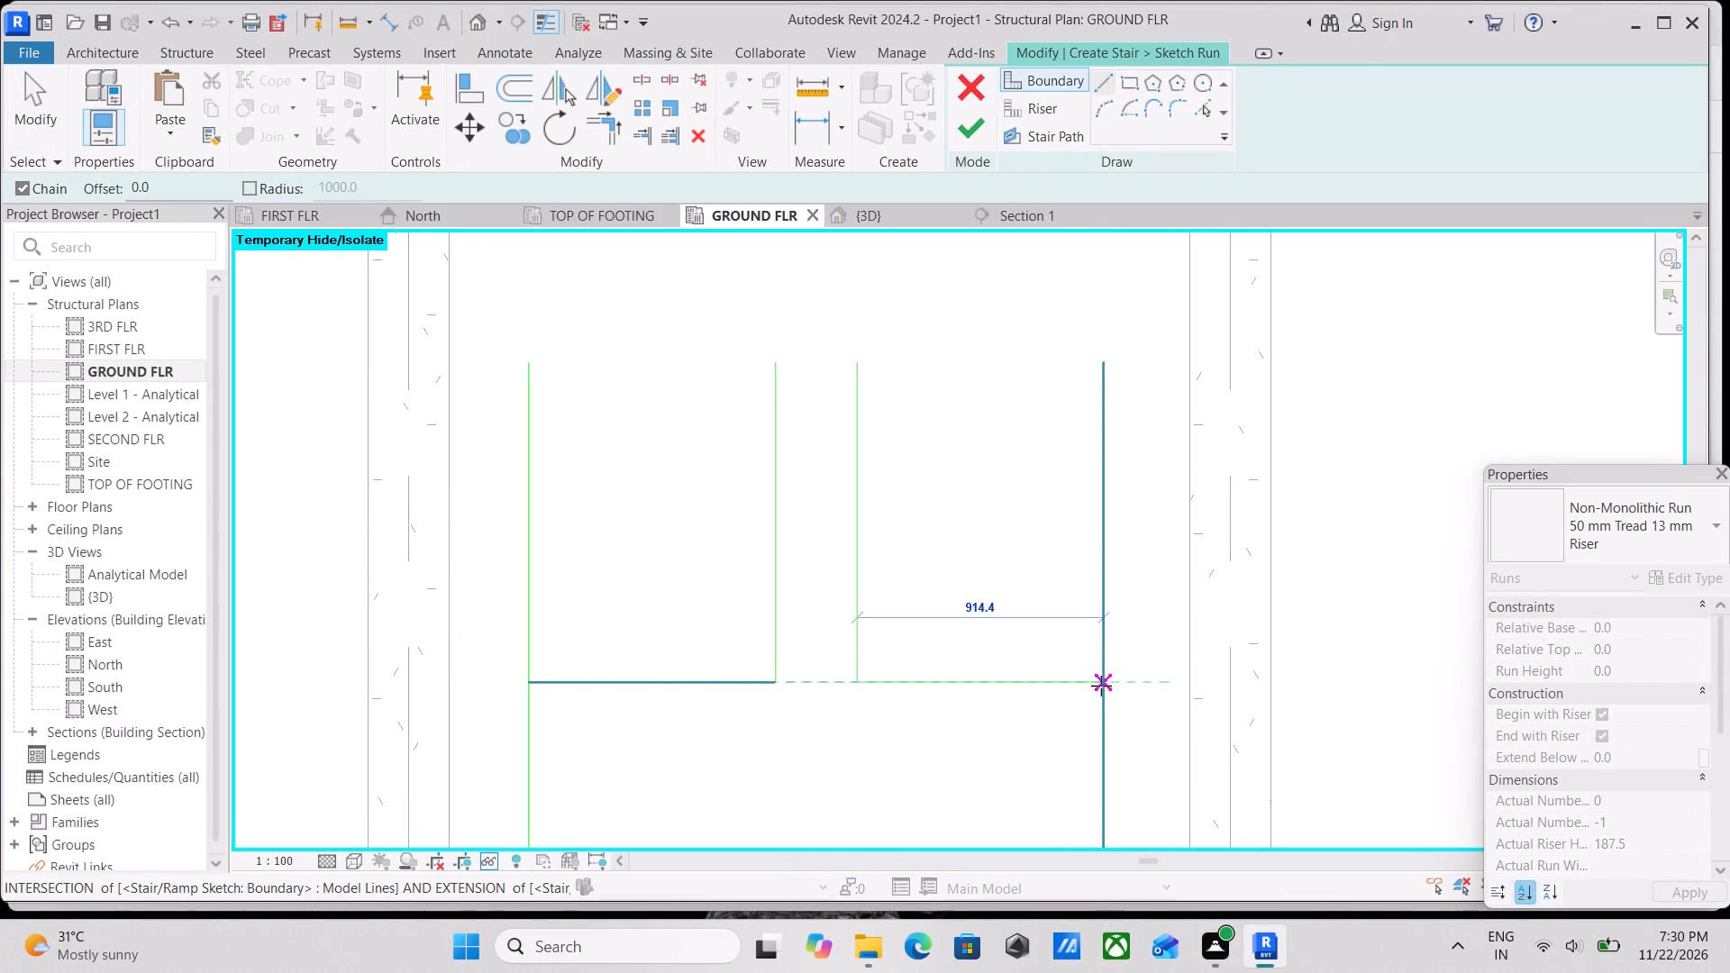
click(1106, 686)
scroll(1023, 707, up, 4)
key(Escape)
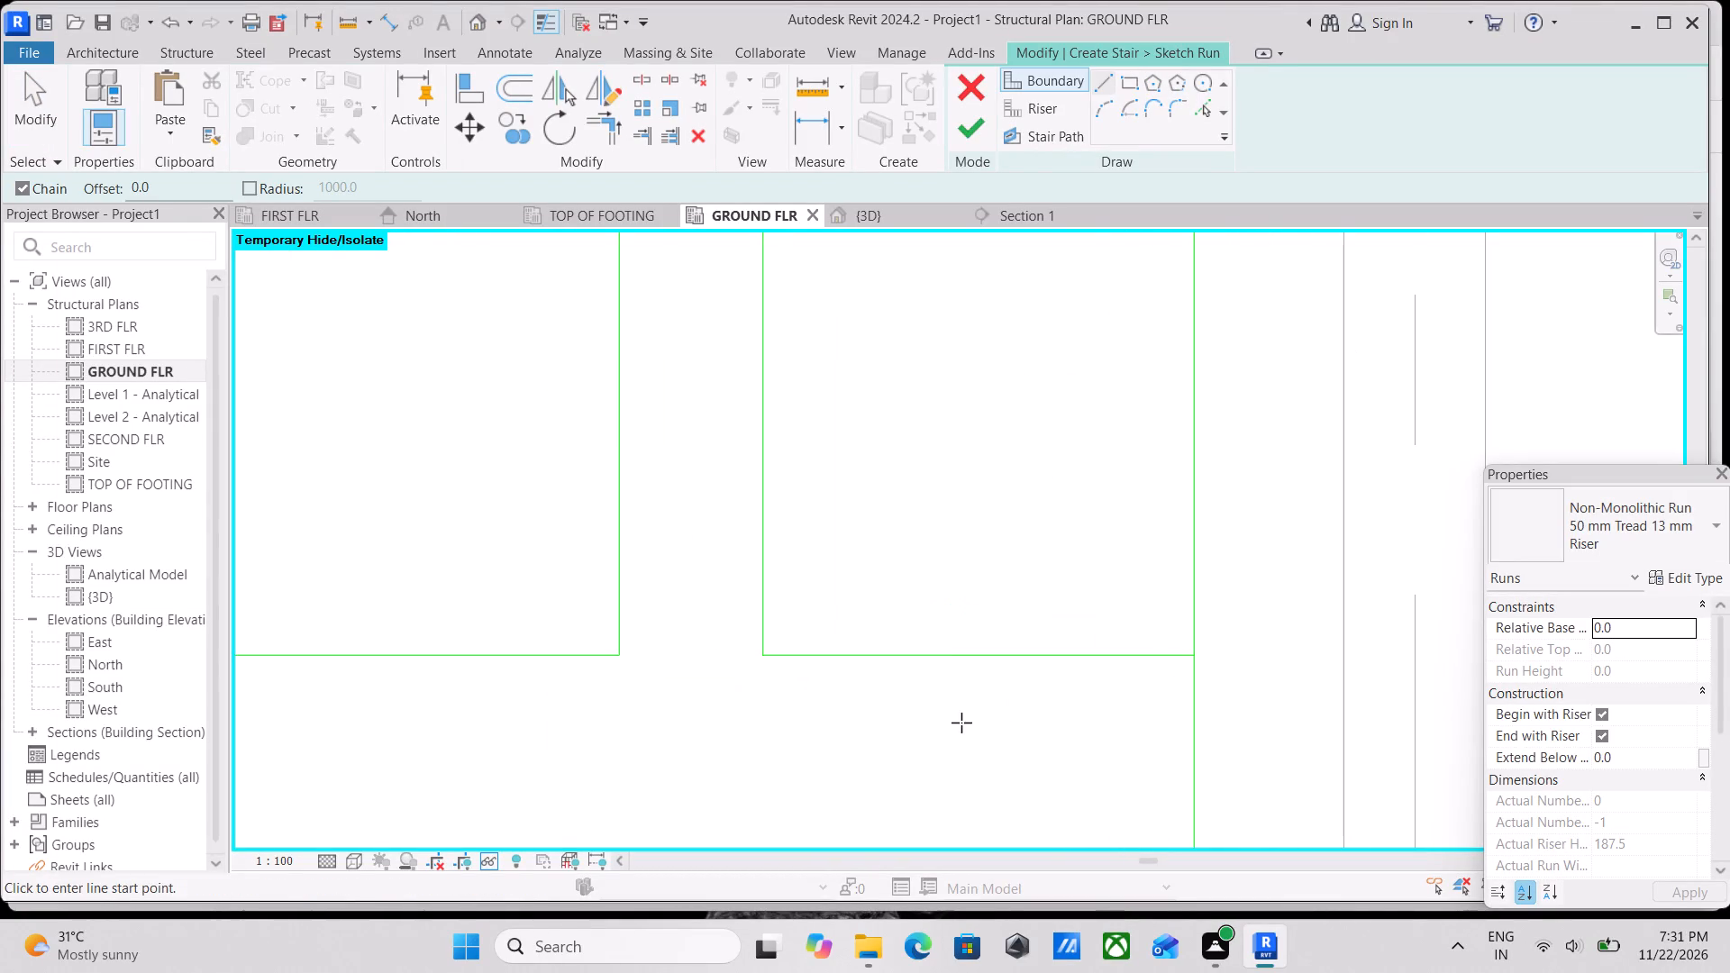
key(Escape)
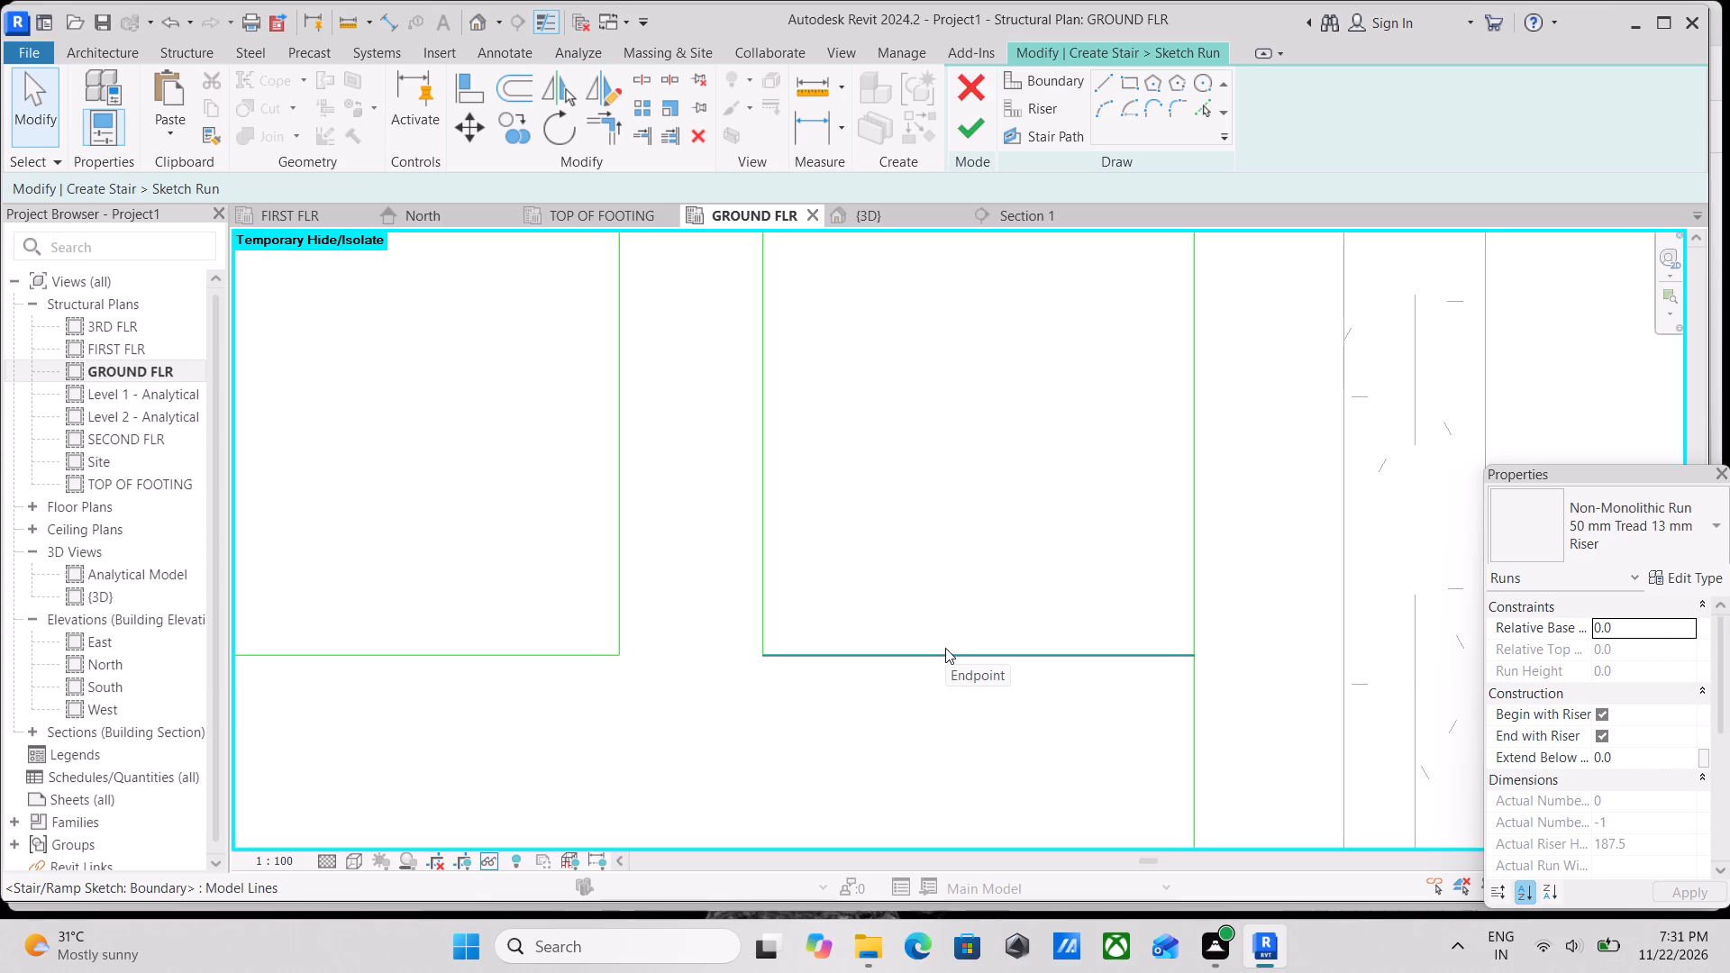
Delete both horizontal boundary segments that run across the two flights at the lower ends of the inner lines.
click(945, 648)
right_click(945, 648)
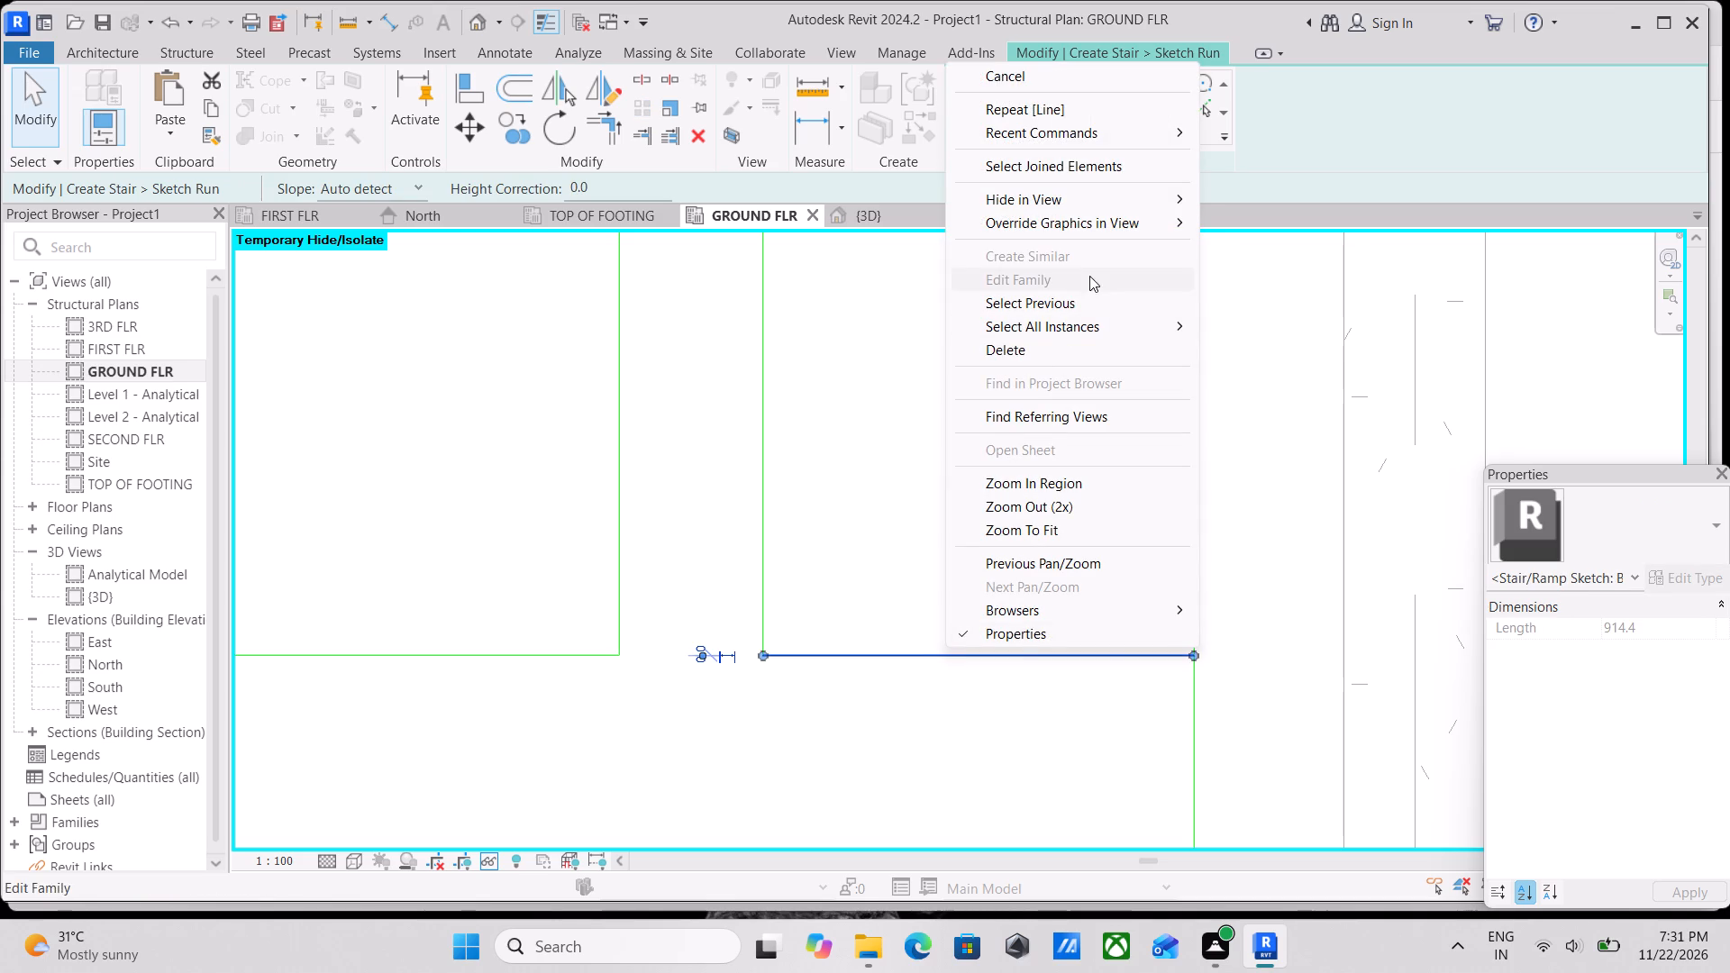
click(1094, 355)
click(518, 654)
right_click(518, 654)
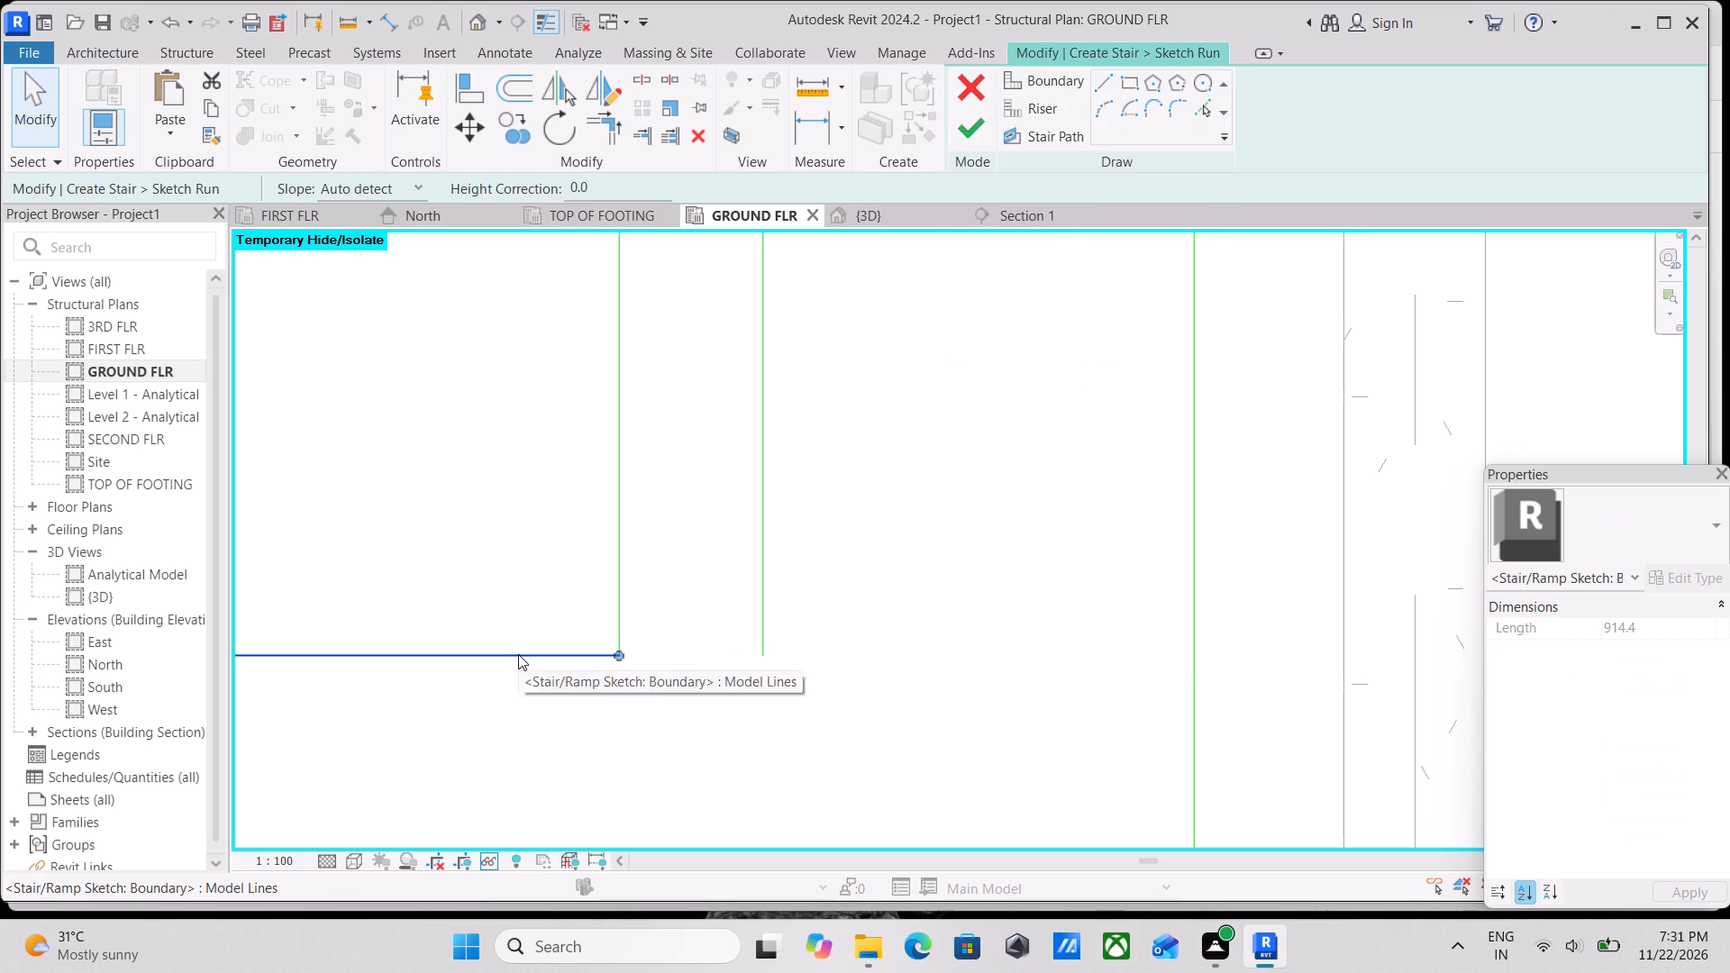
click(635, 357)
scroll(693, 609, down, 3)
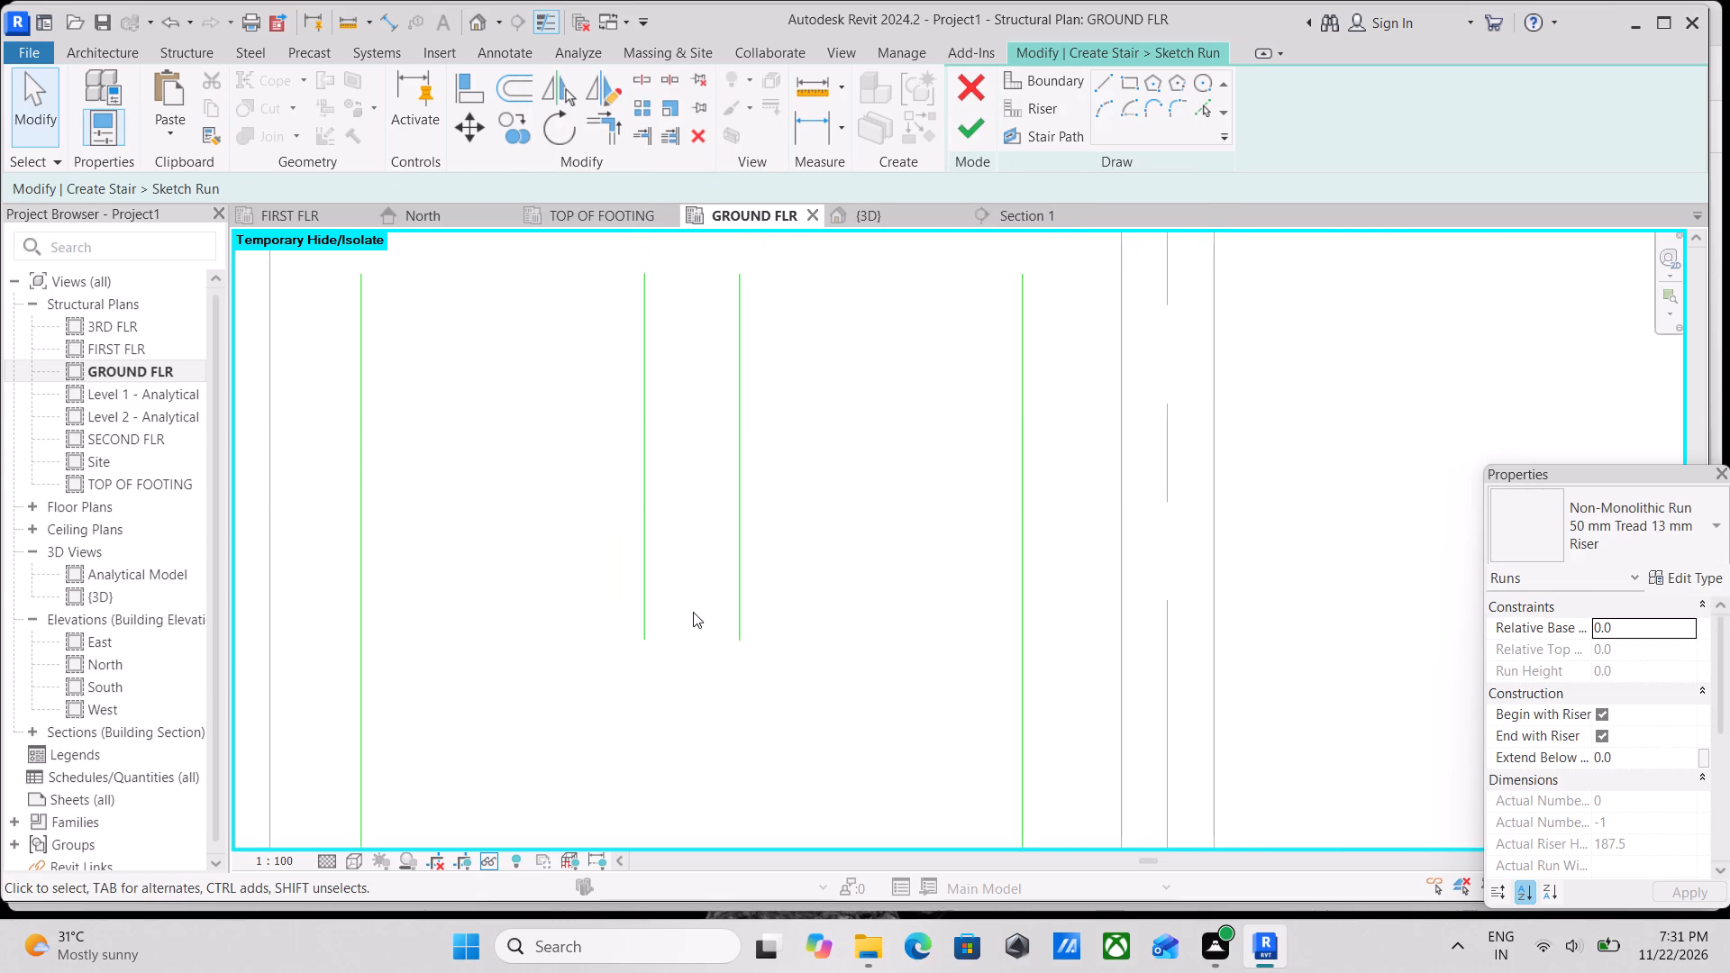
middle_drag(693, 612, 719, 633)
scroll(706, 621, down, 1)
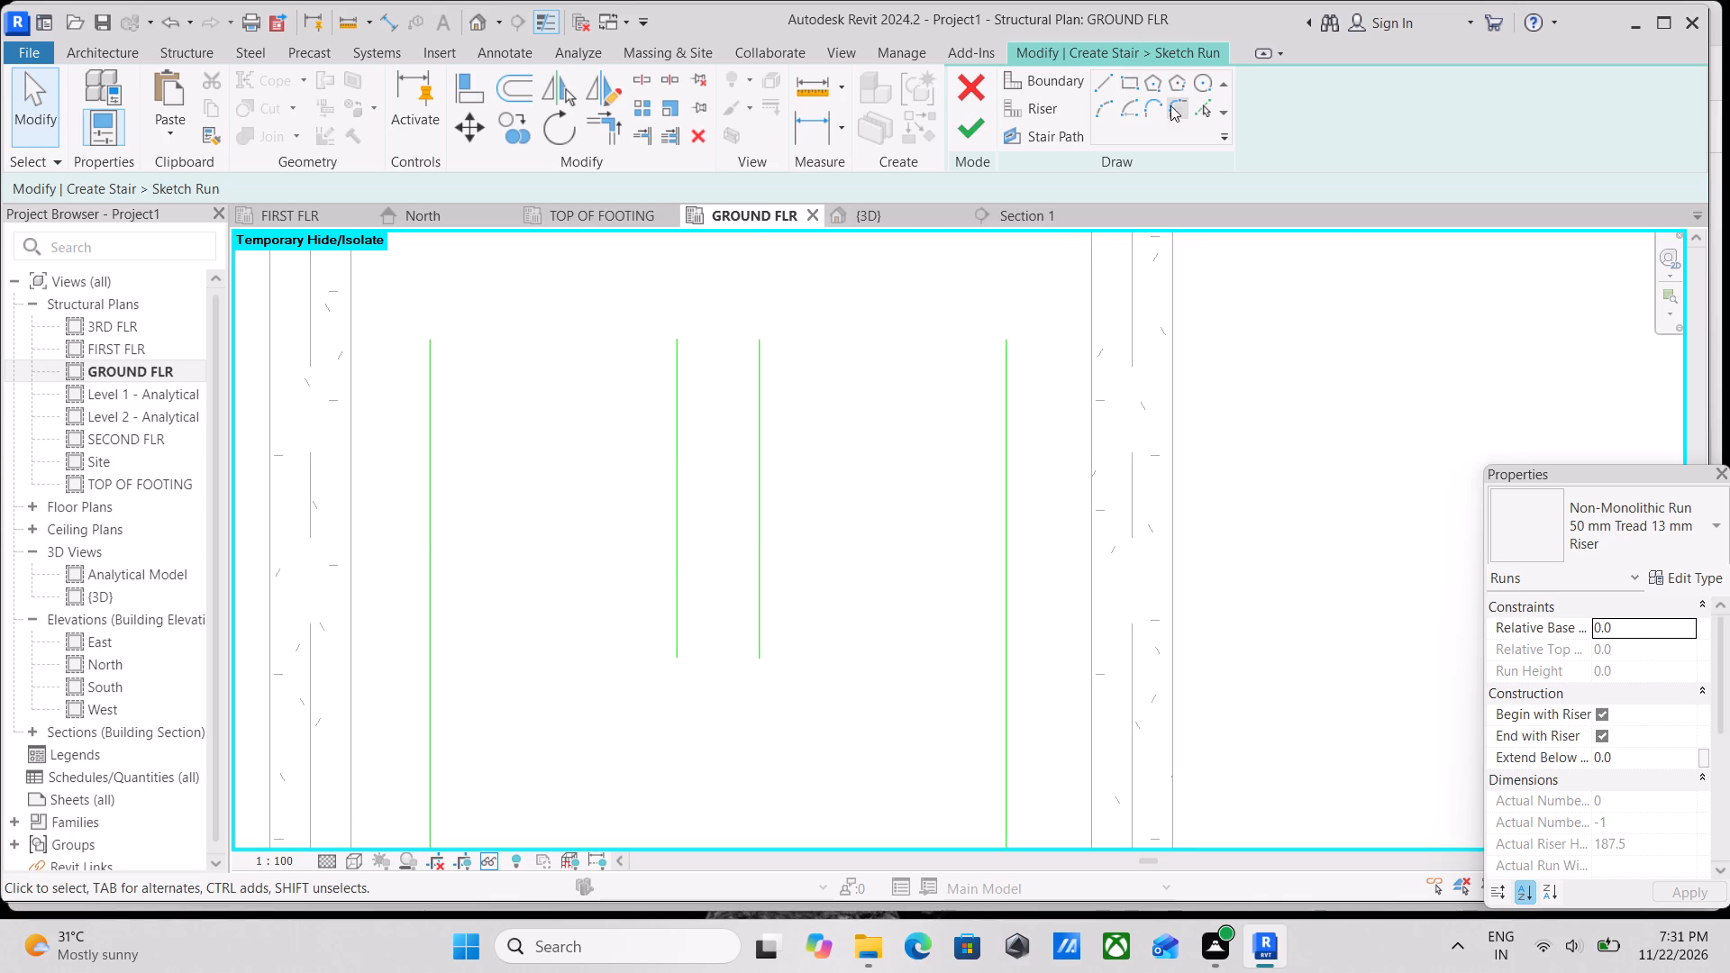
Draw a downward semicircular boundary arc of 152.4 mm radius joining the lower ends of the two inner boundary lines.
click(1100, 100)
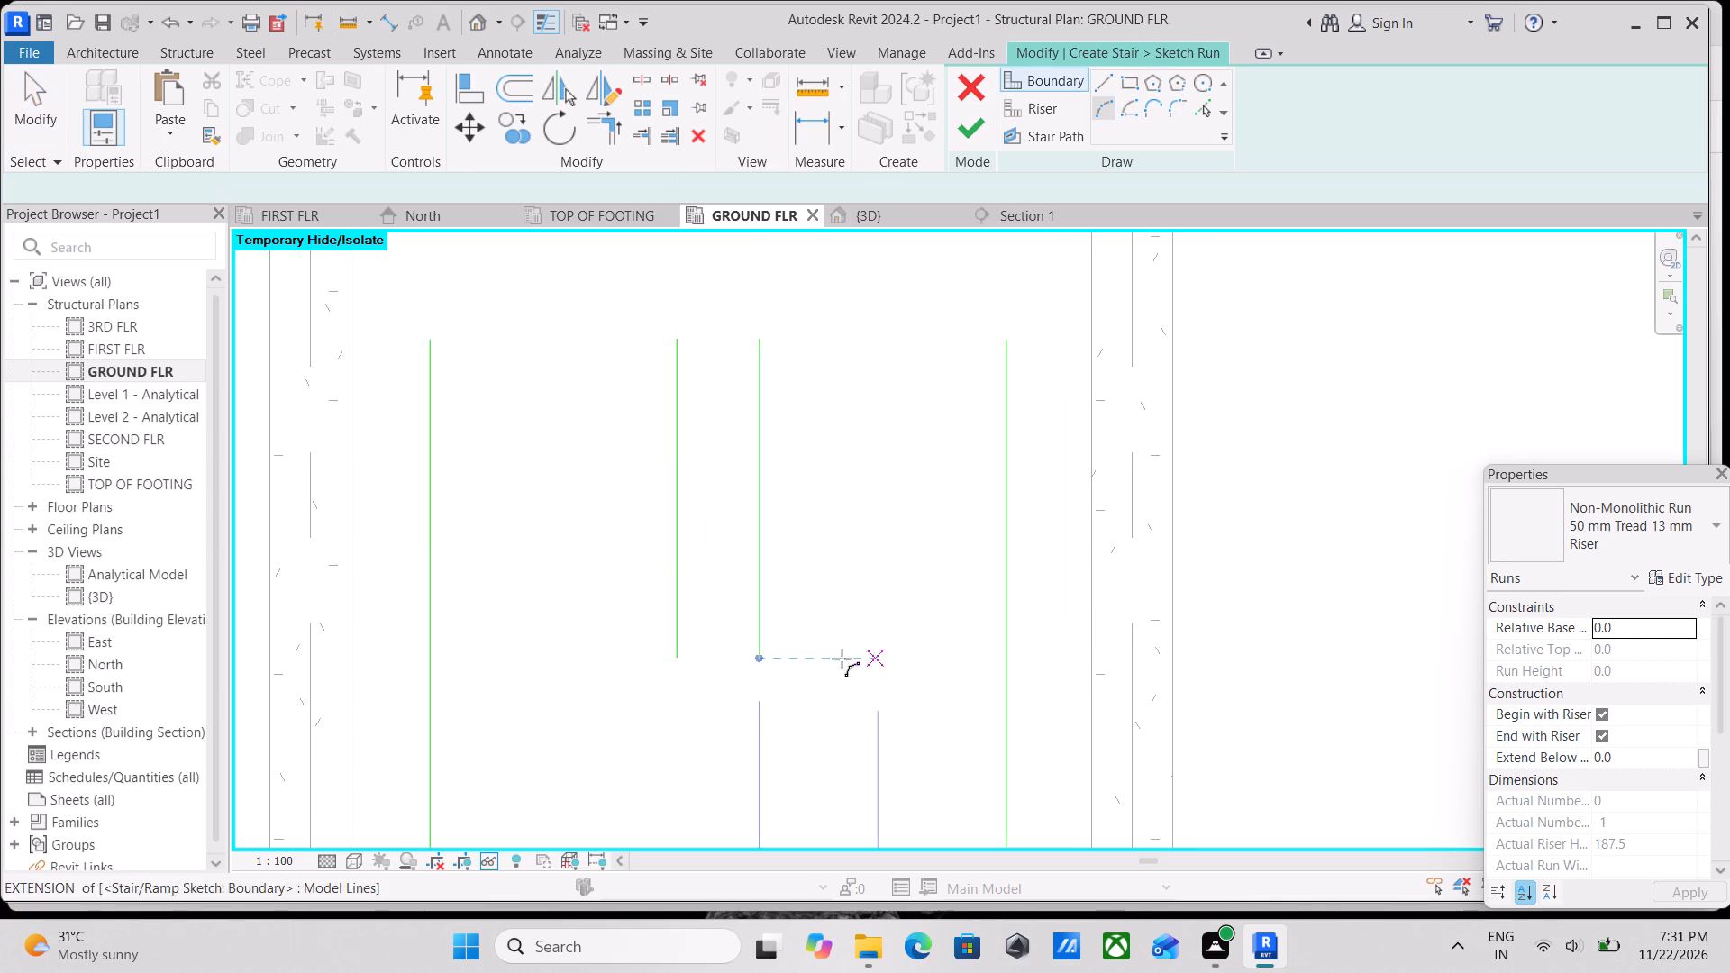
click(672, 658)
click(756, 659)
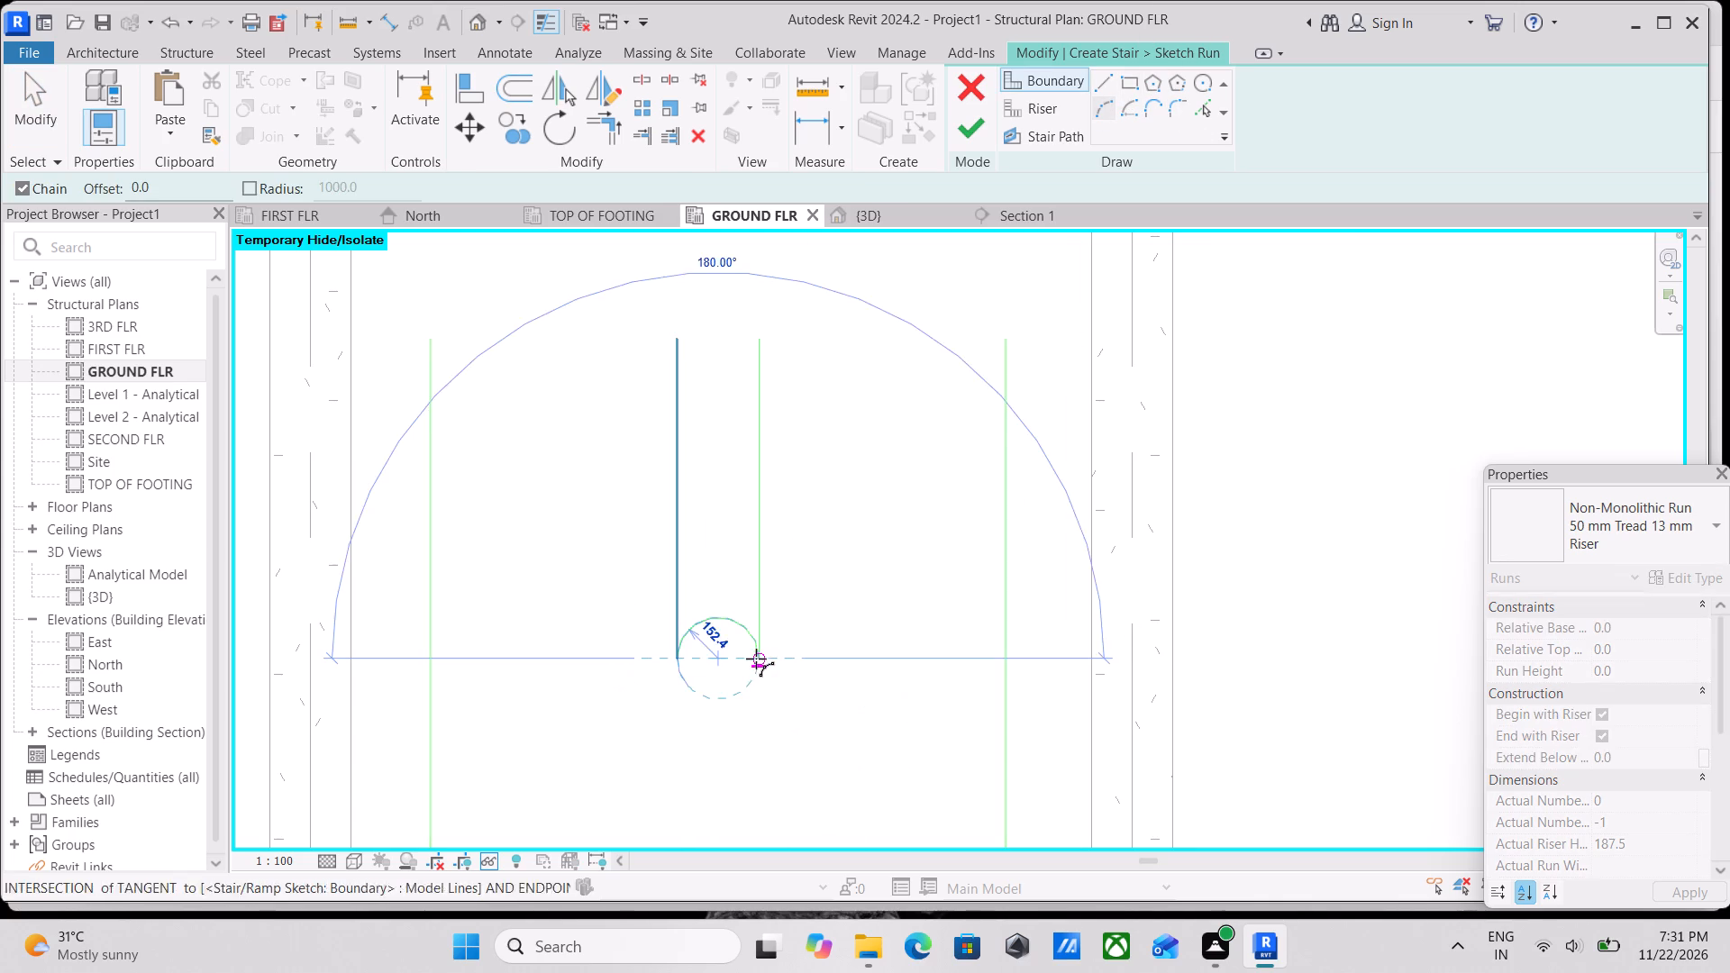
click(703, 704)
scroll(722, 689, up, 5)
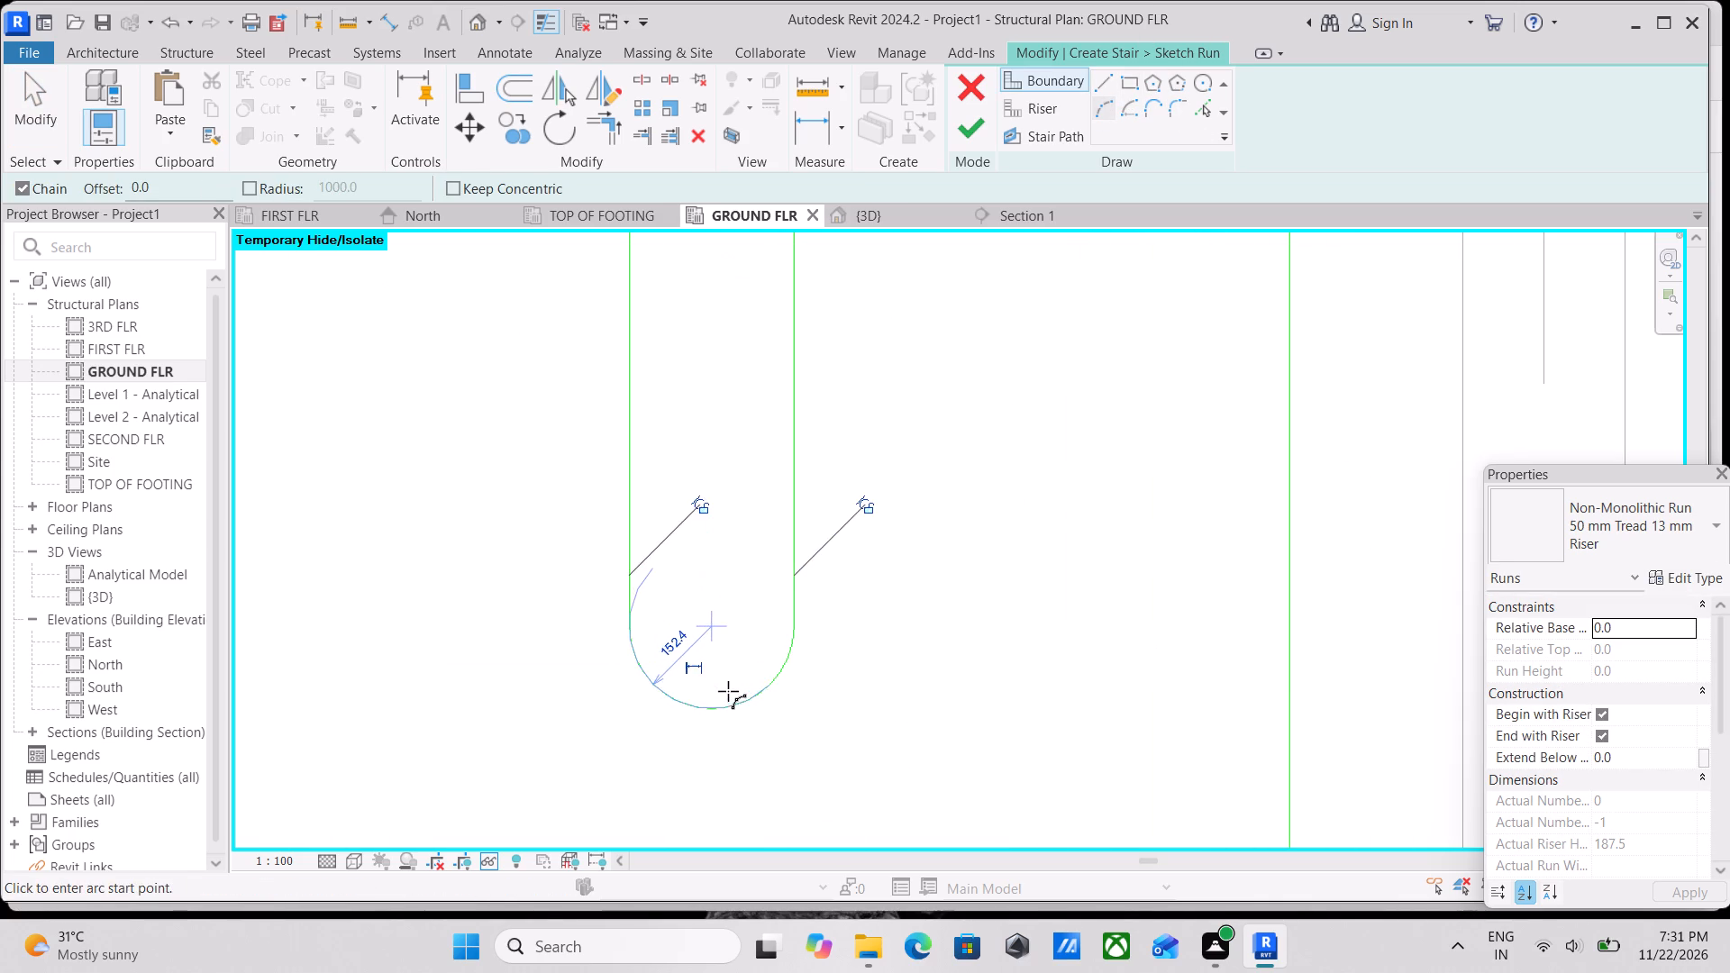
key(Escape)
key(Escape)
scroll(860, 642, down, 5)
key(Escape)
scroll(860, 601, down, 2)
middle_drag(860, 601, 884, 627)
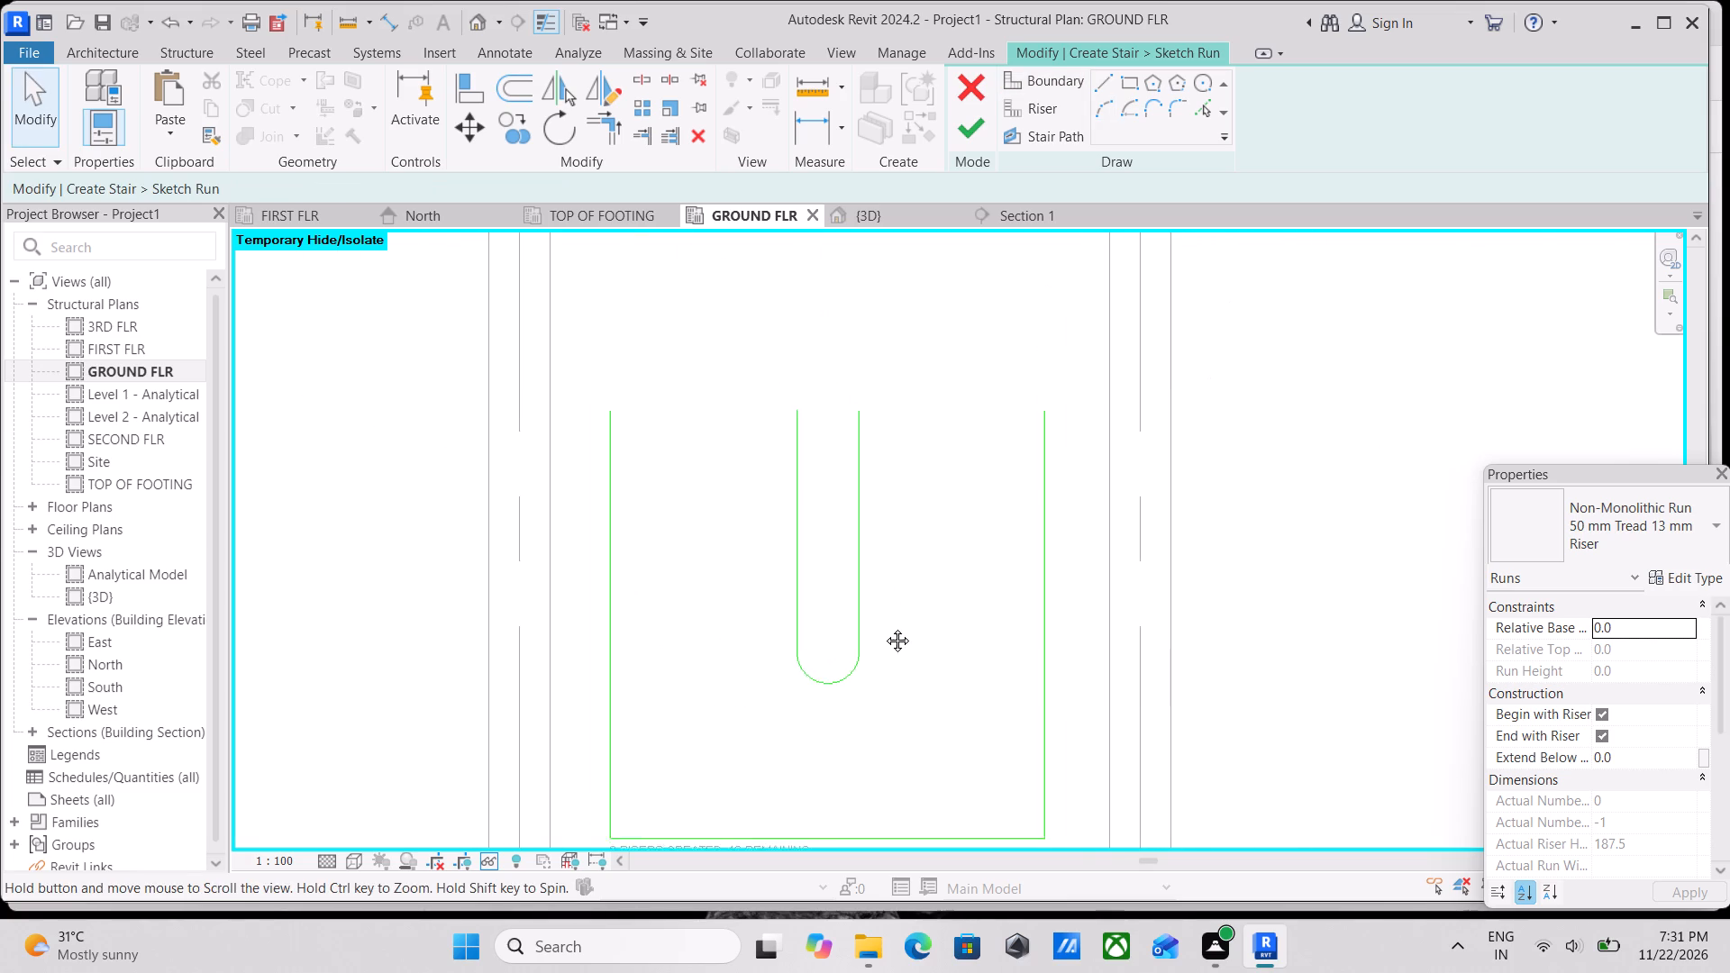
middle_drag(884, 627, 884, 631)
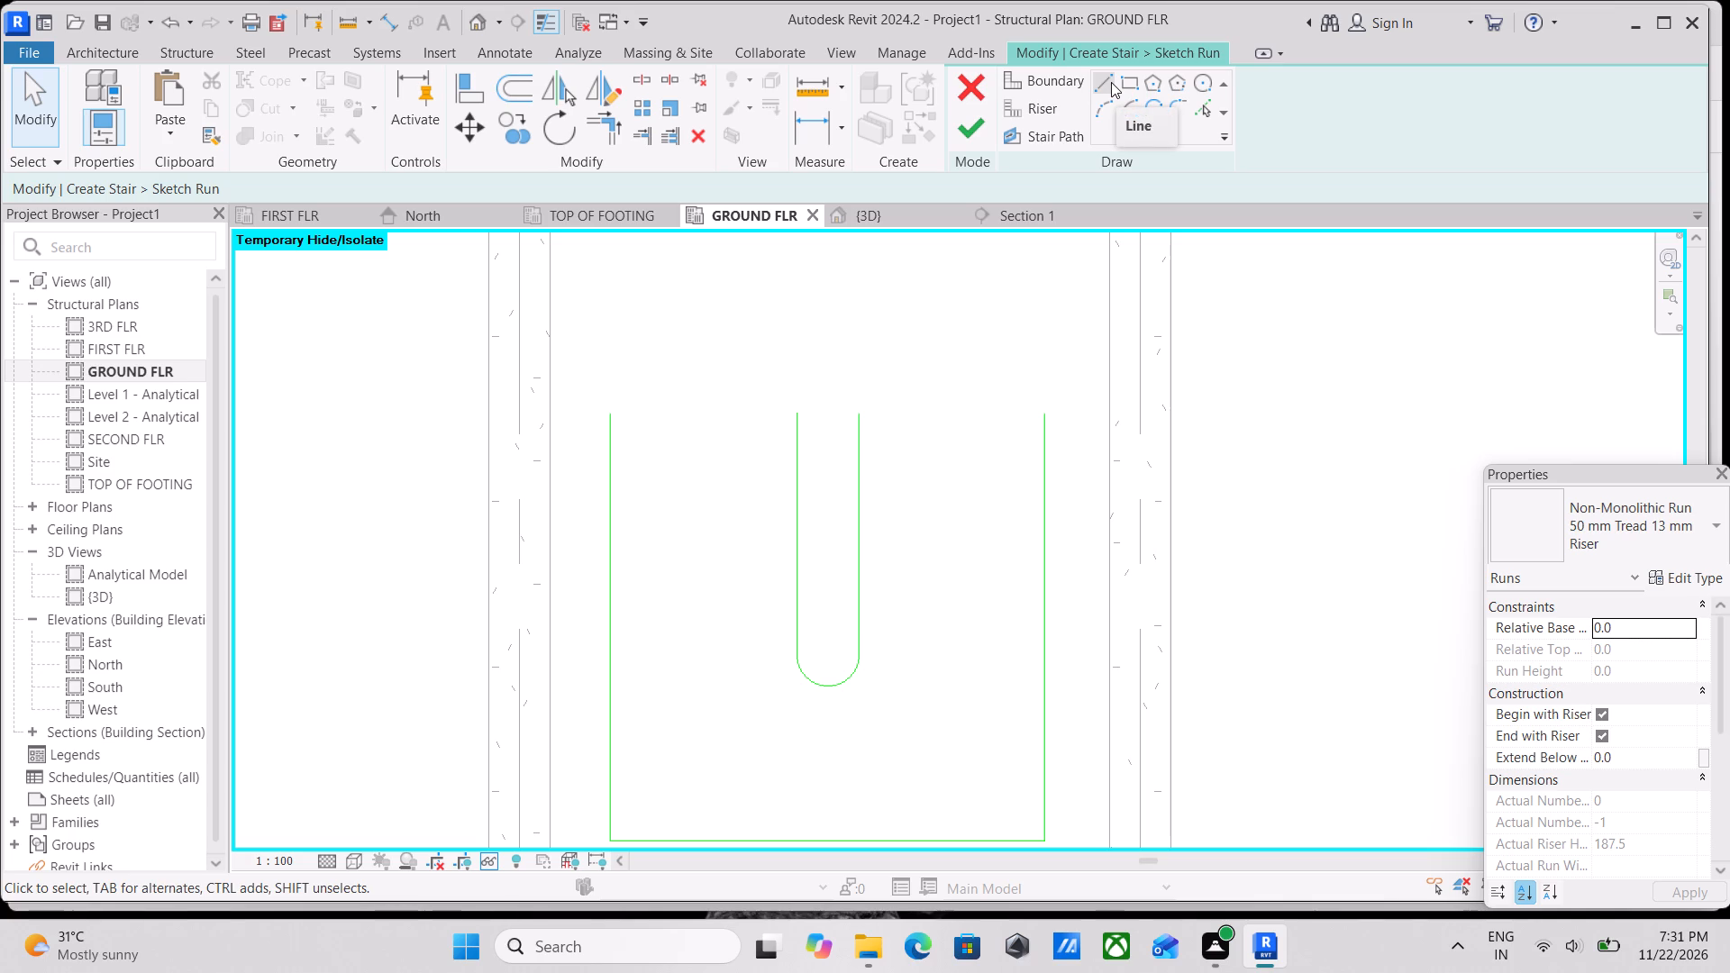
Draw a horizontal riser line across the right-hand flight, from the inner line's lower end at the arc to the outer boundary.
scroll(1201, 114, up, 2)
click(1105, 83)
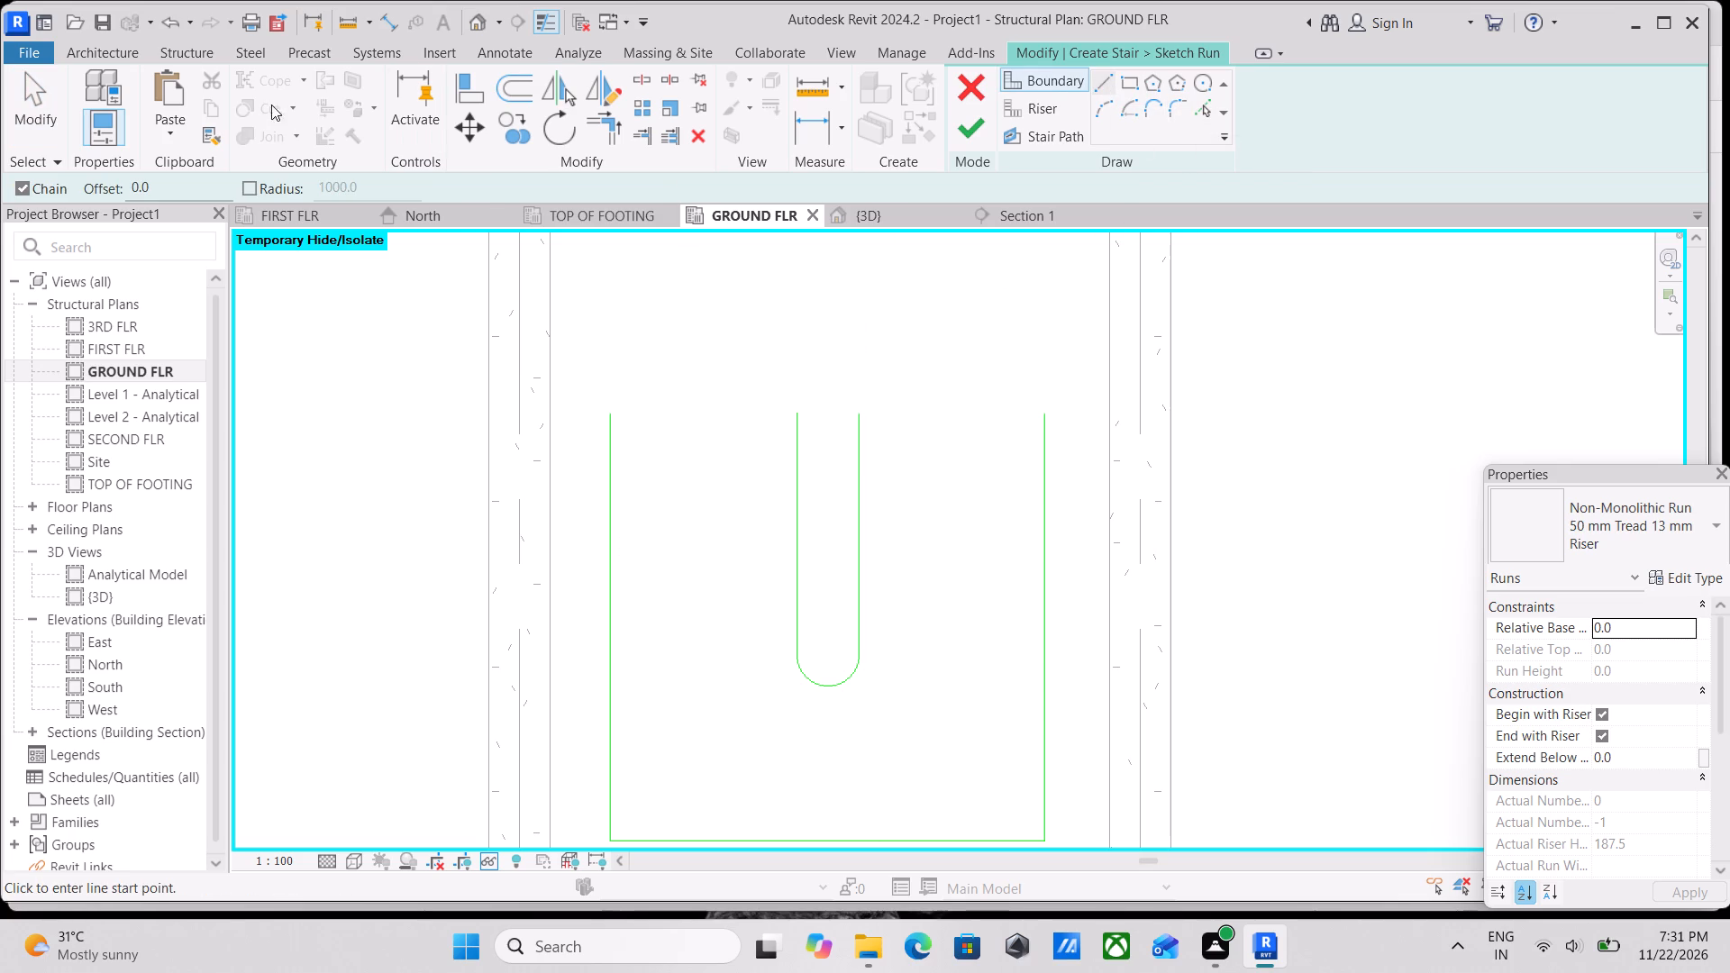
drag(182, 177, 0, 192)
double_click(1061, 105)
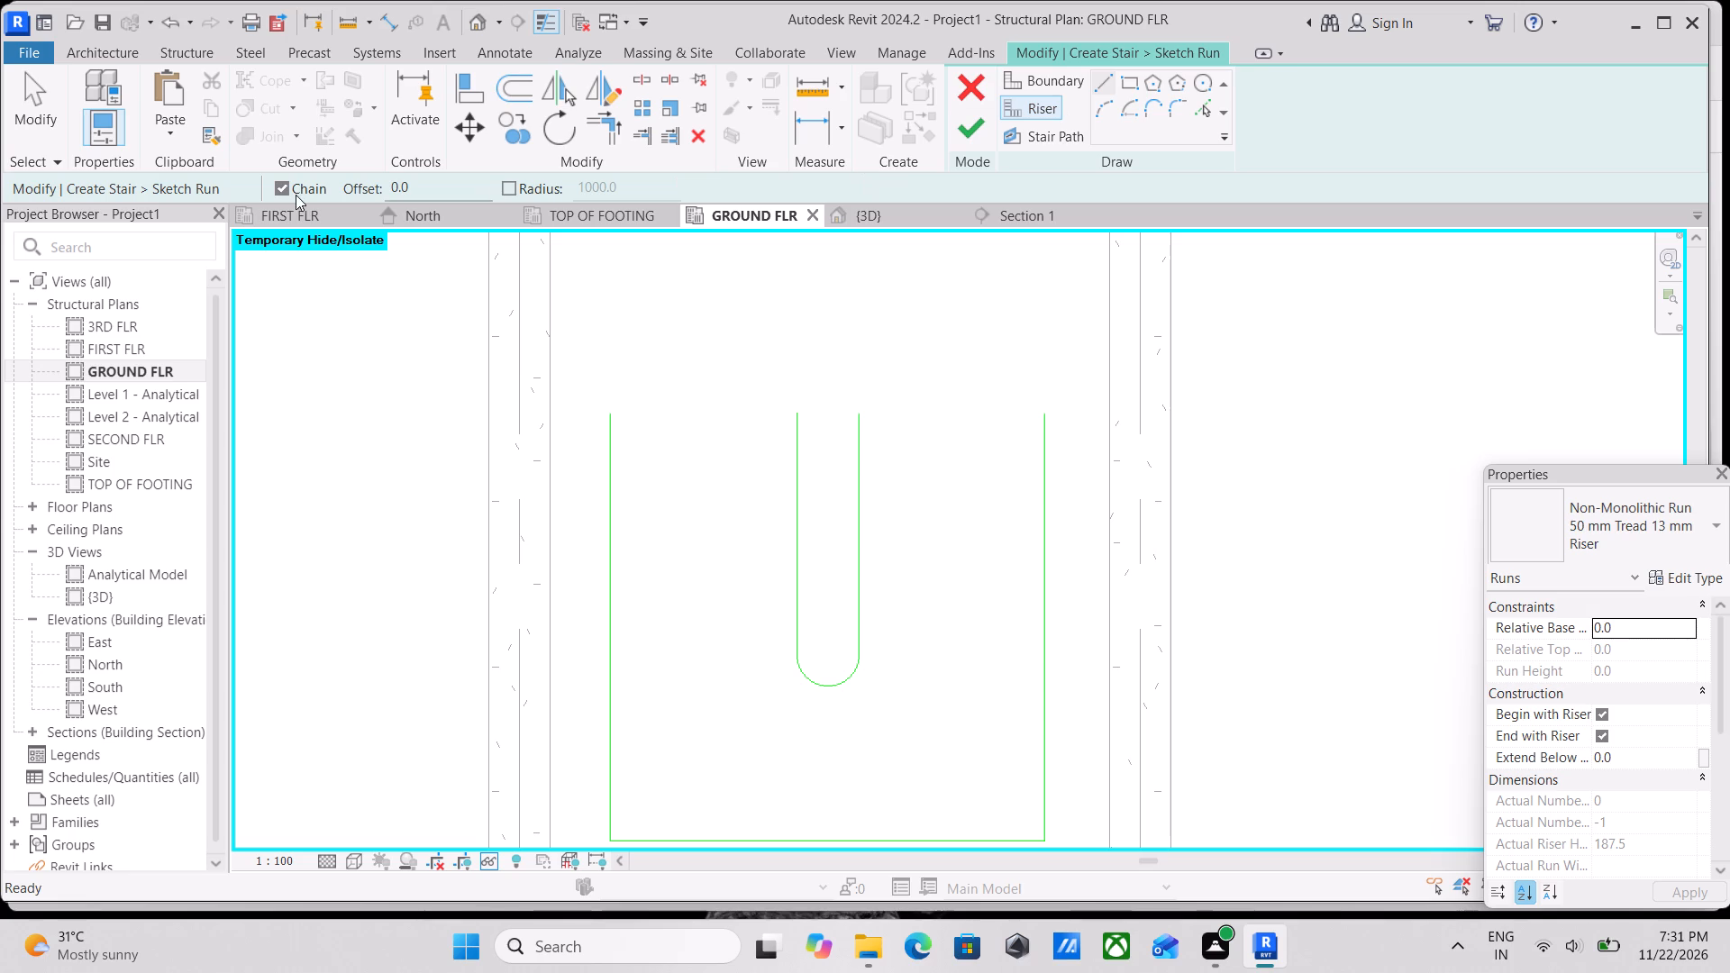
drag(425, 185, 317, 213)
click(864, 662)
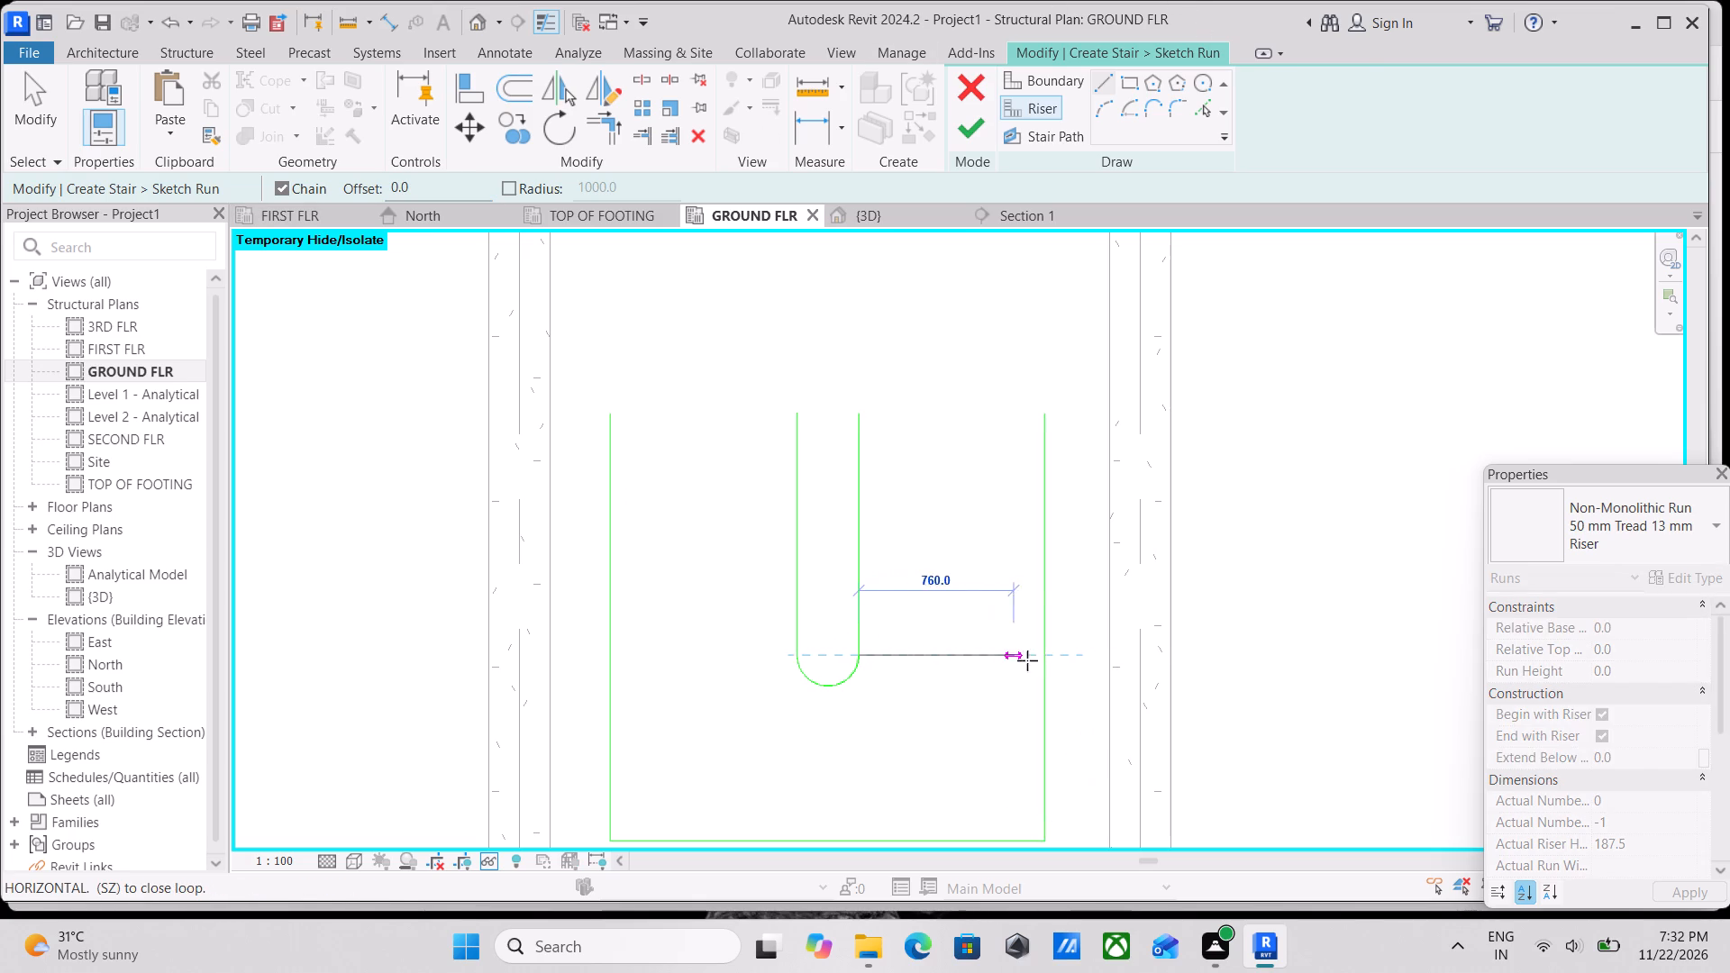
click(1040, 661)
key(Escape)
scroll(855, 677, up, 3)
key(Escape)
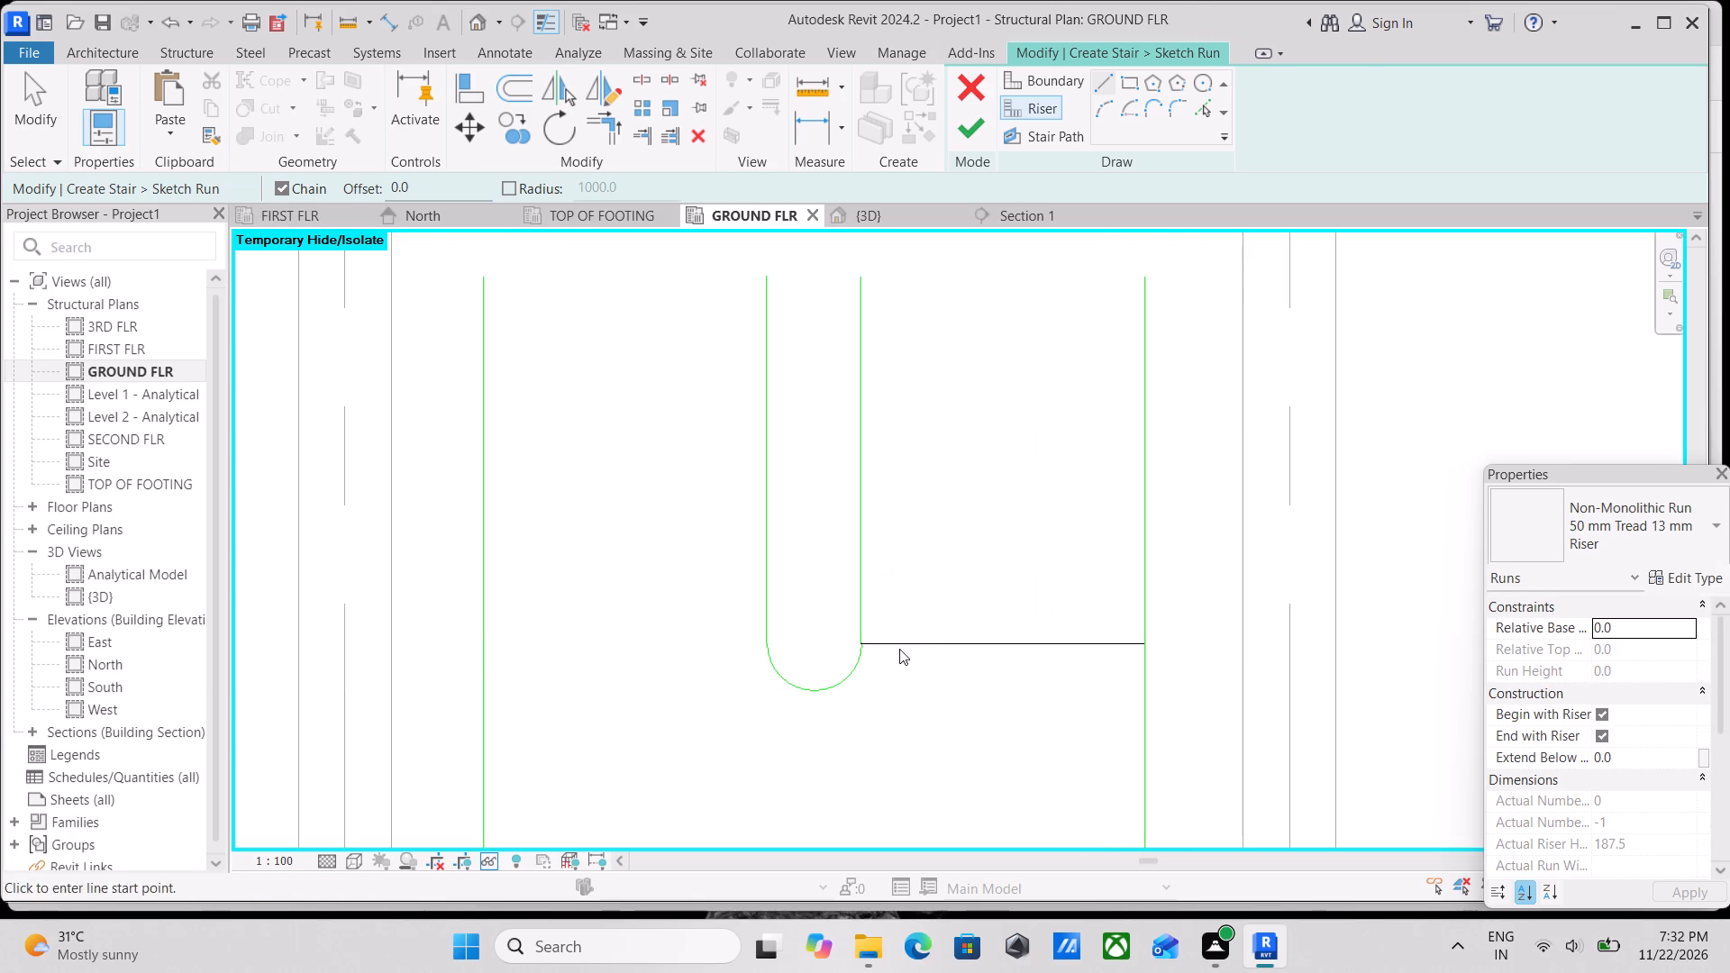
key(Escape)
scroll(988, 554, up, 3)
middle_drag(942, 510, 1030, 706)
scroll(1032, 759, down, 4)
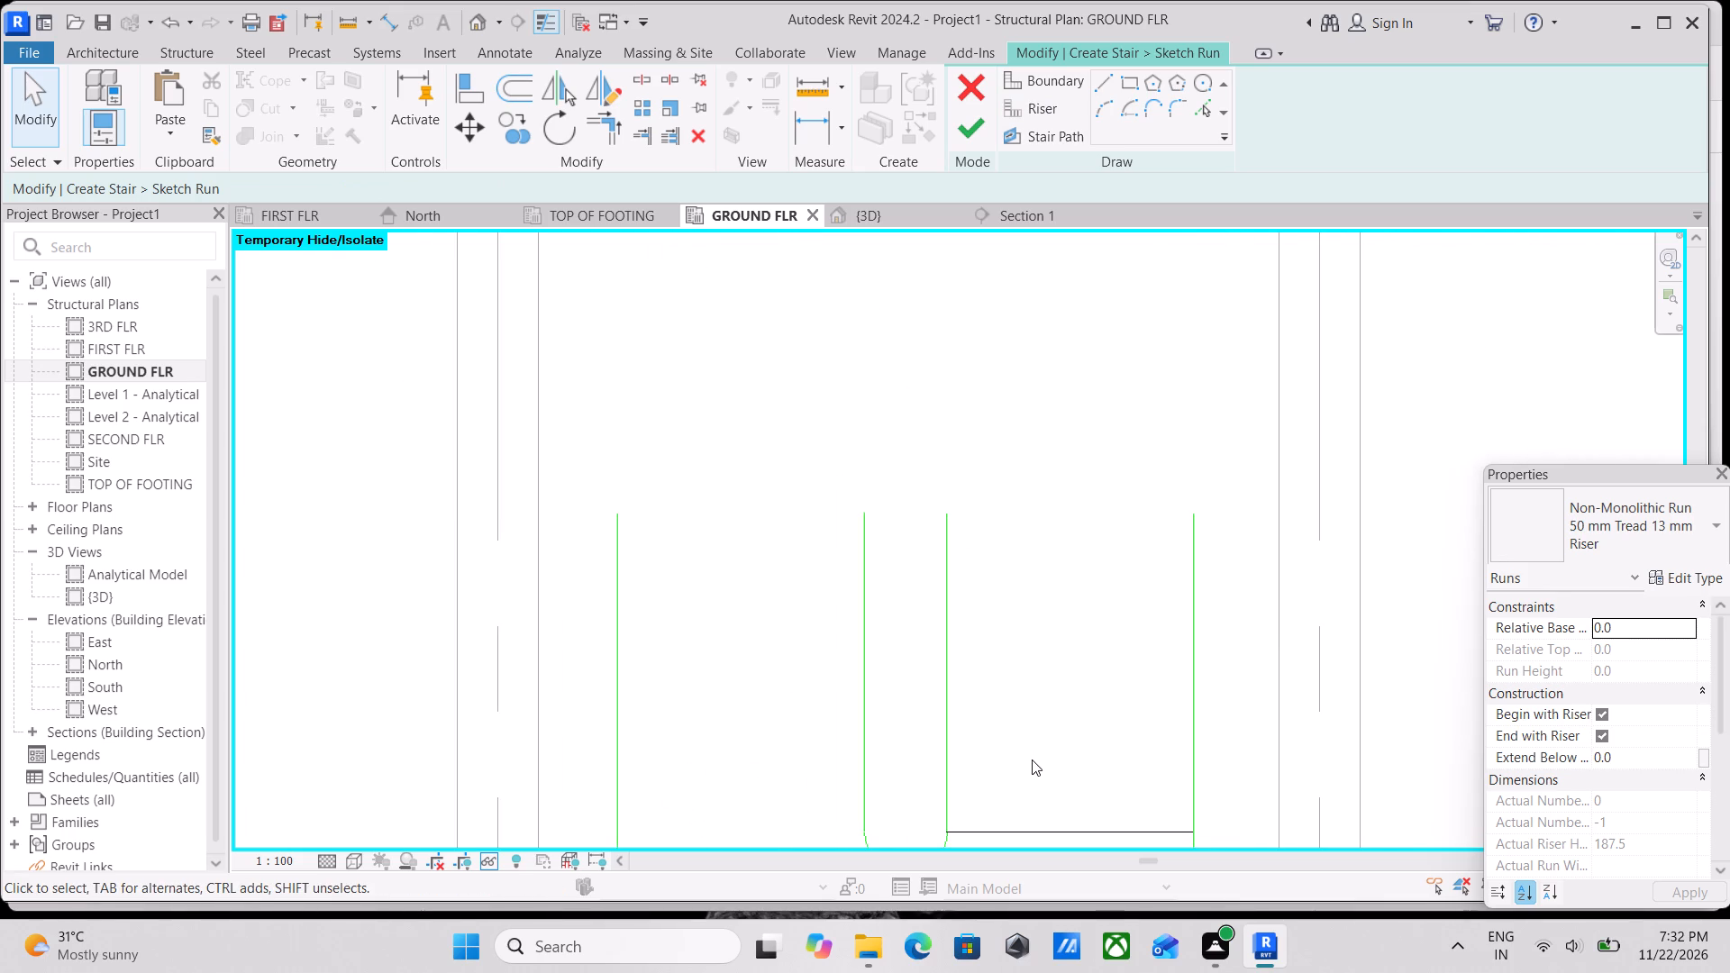
scroll(1058, 685, down, 4)
middle_drag(1074, 649, 1079, 508)
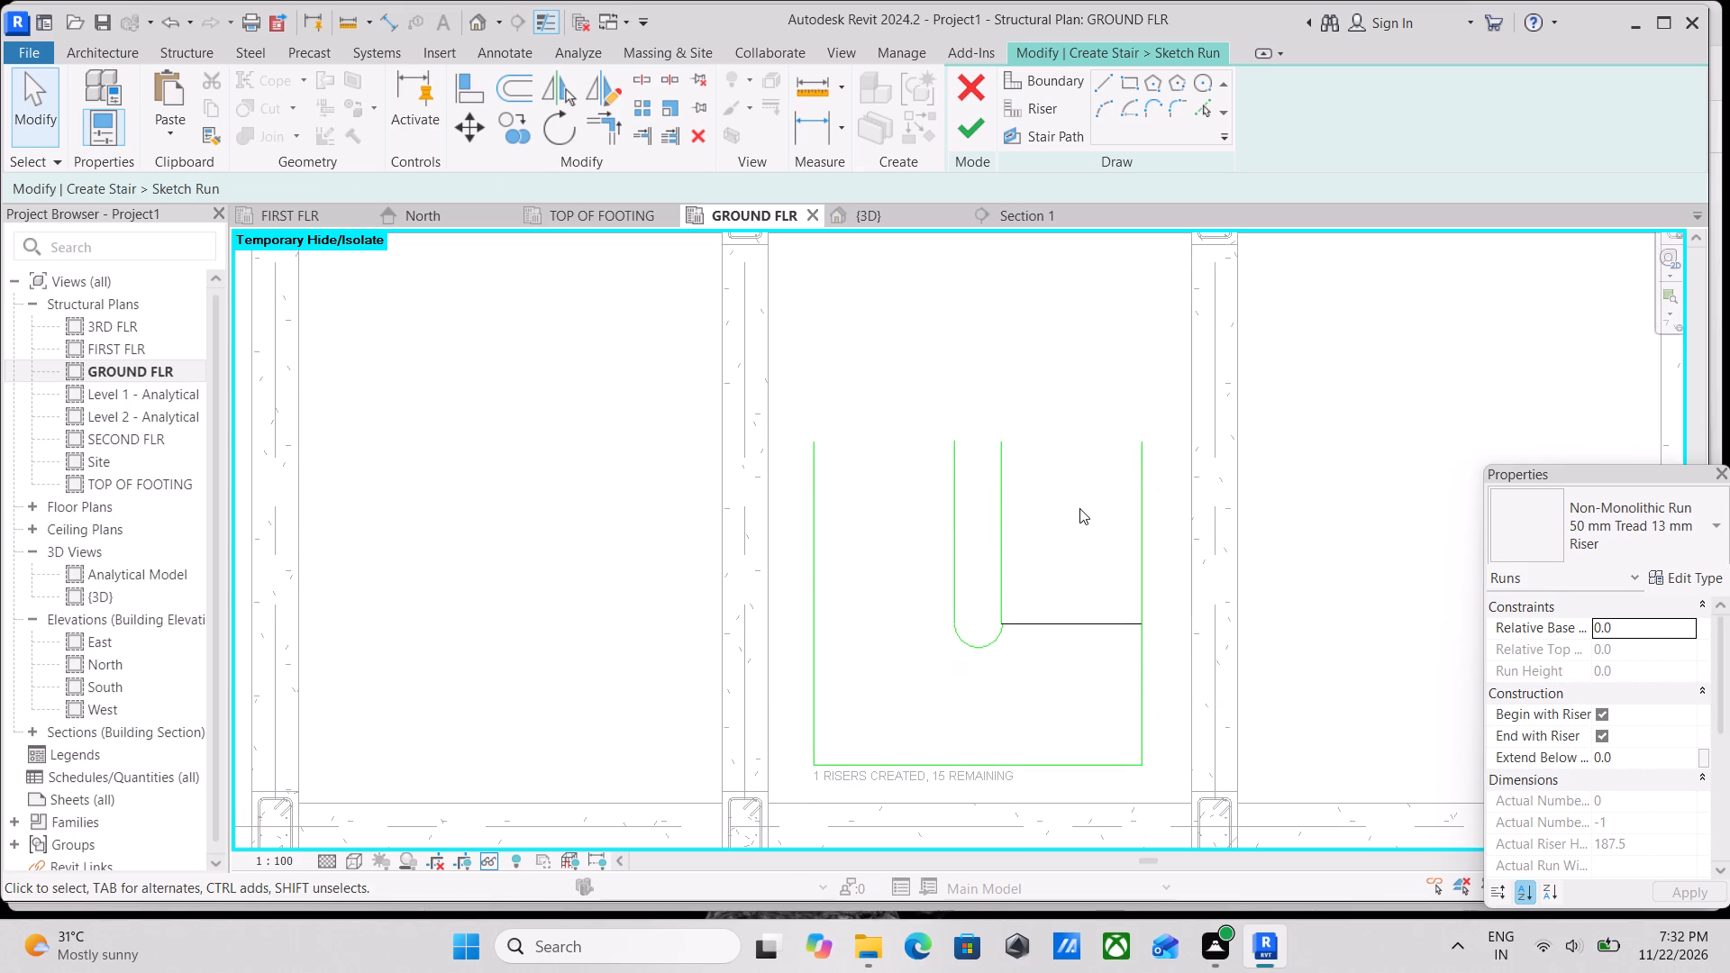
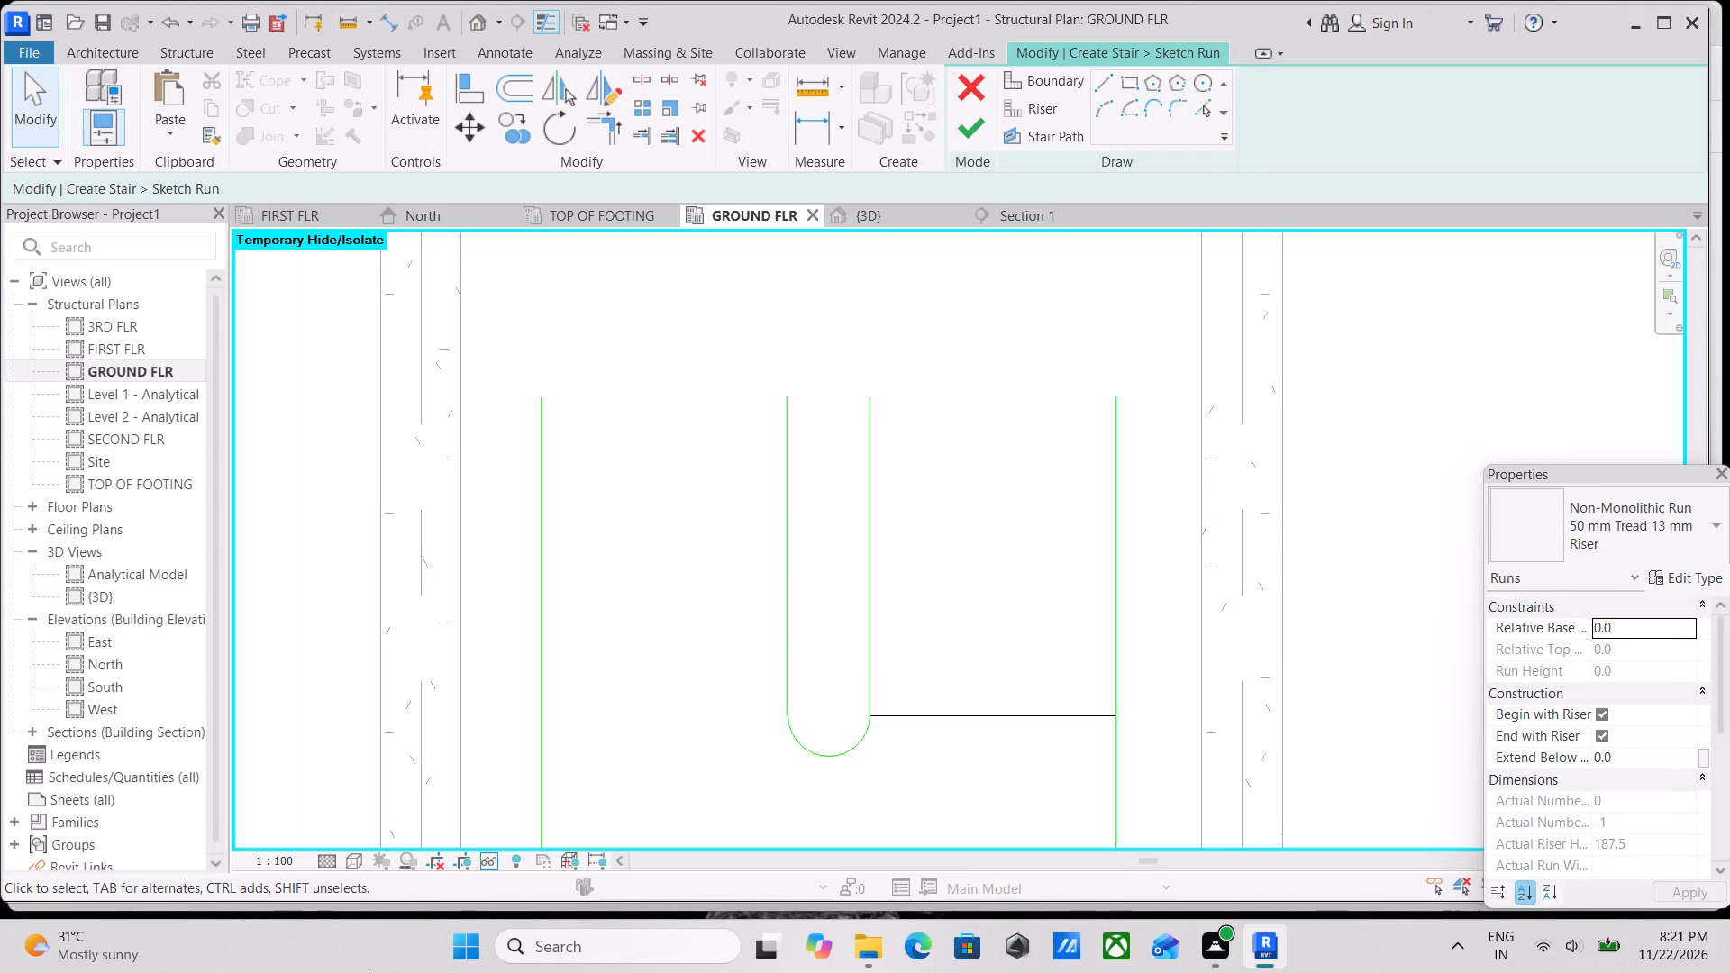
Create a riser line in the right-hand flight by offsetting the existing riser 1' upward.
scroll(435, 945, up, 1)
scroll(641, 526, up, 1)
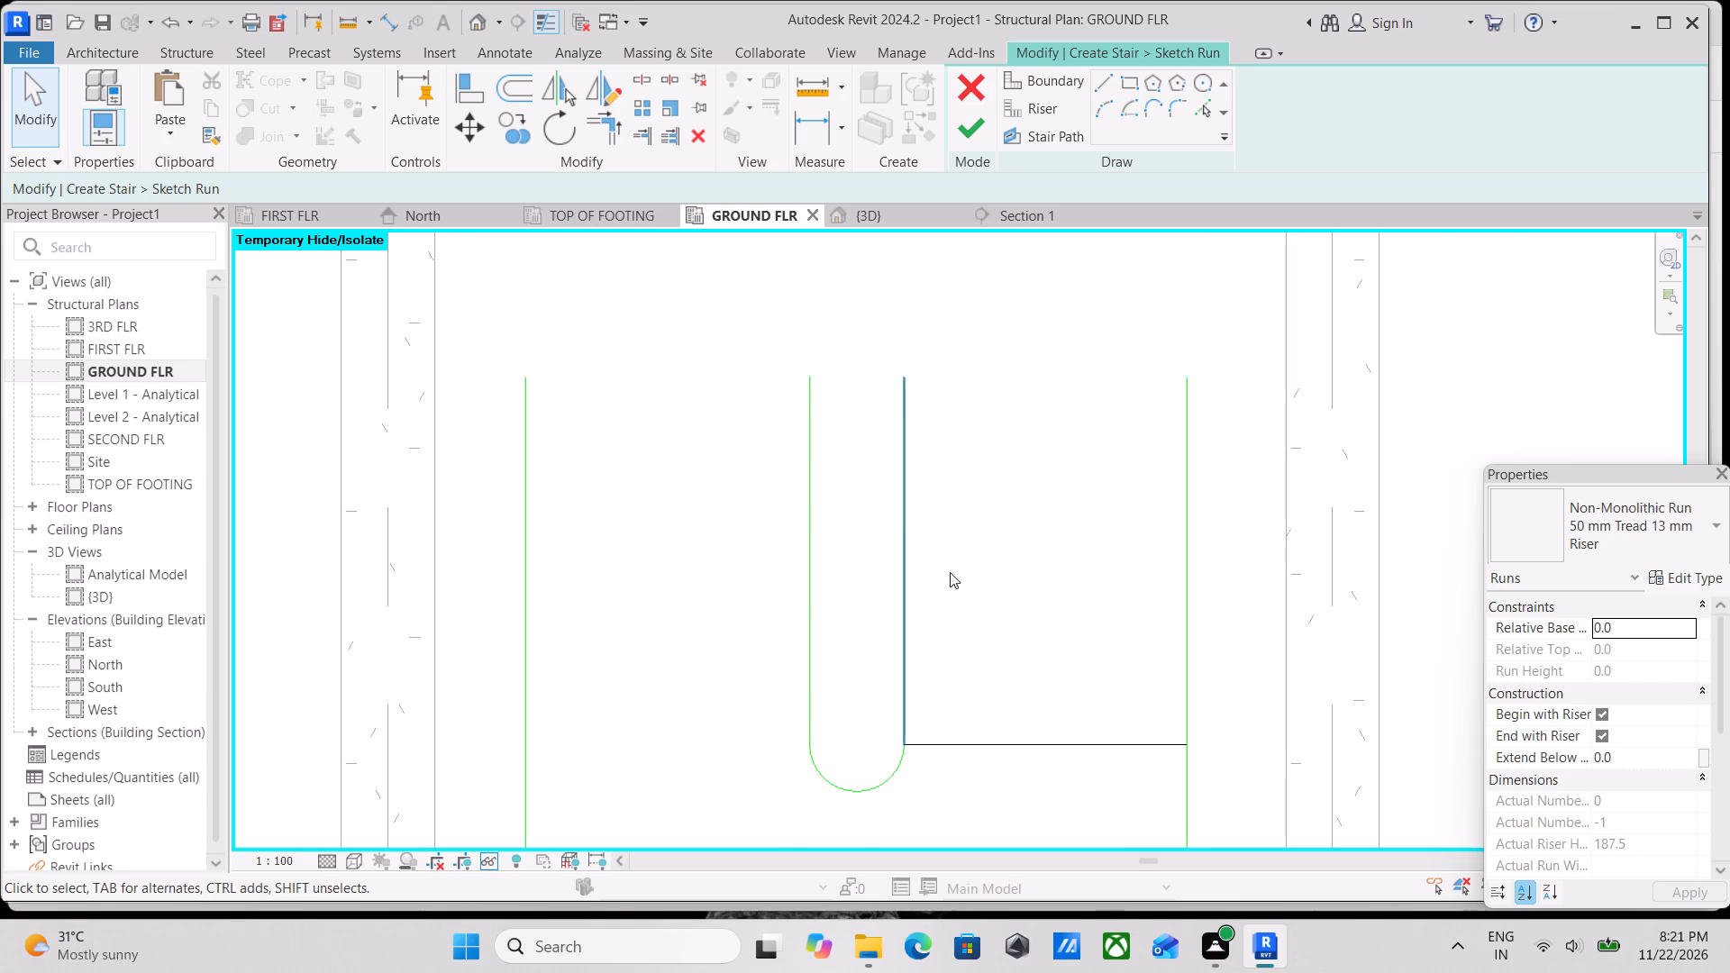
scroll(964, 591, up, 2)
click(1208, 110)
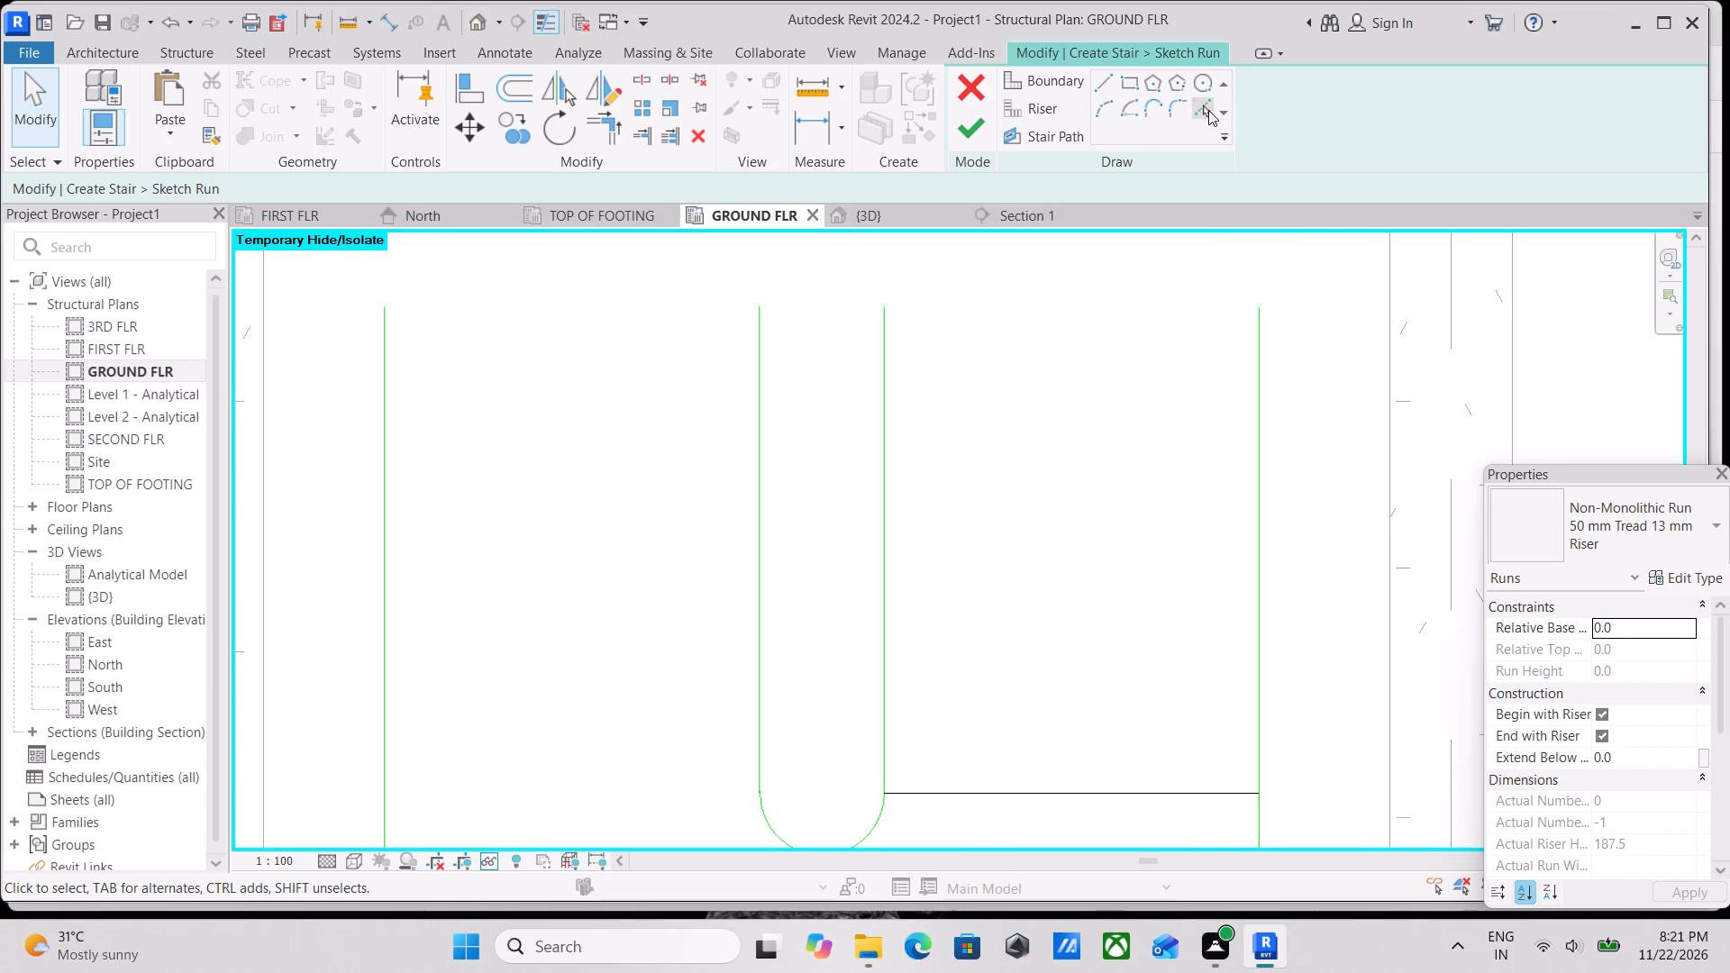
click(1036, 111)
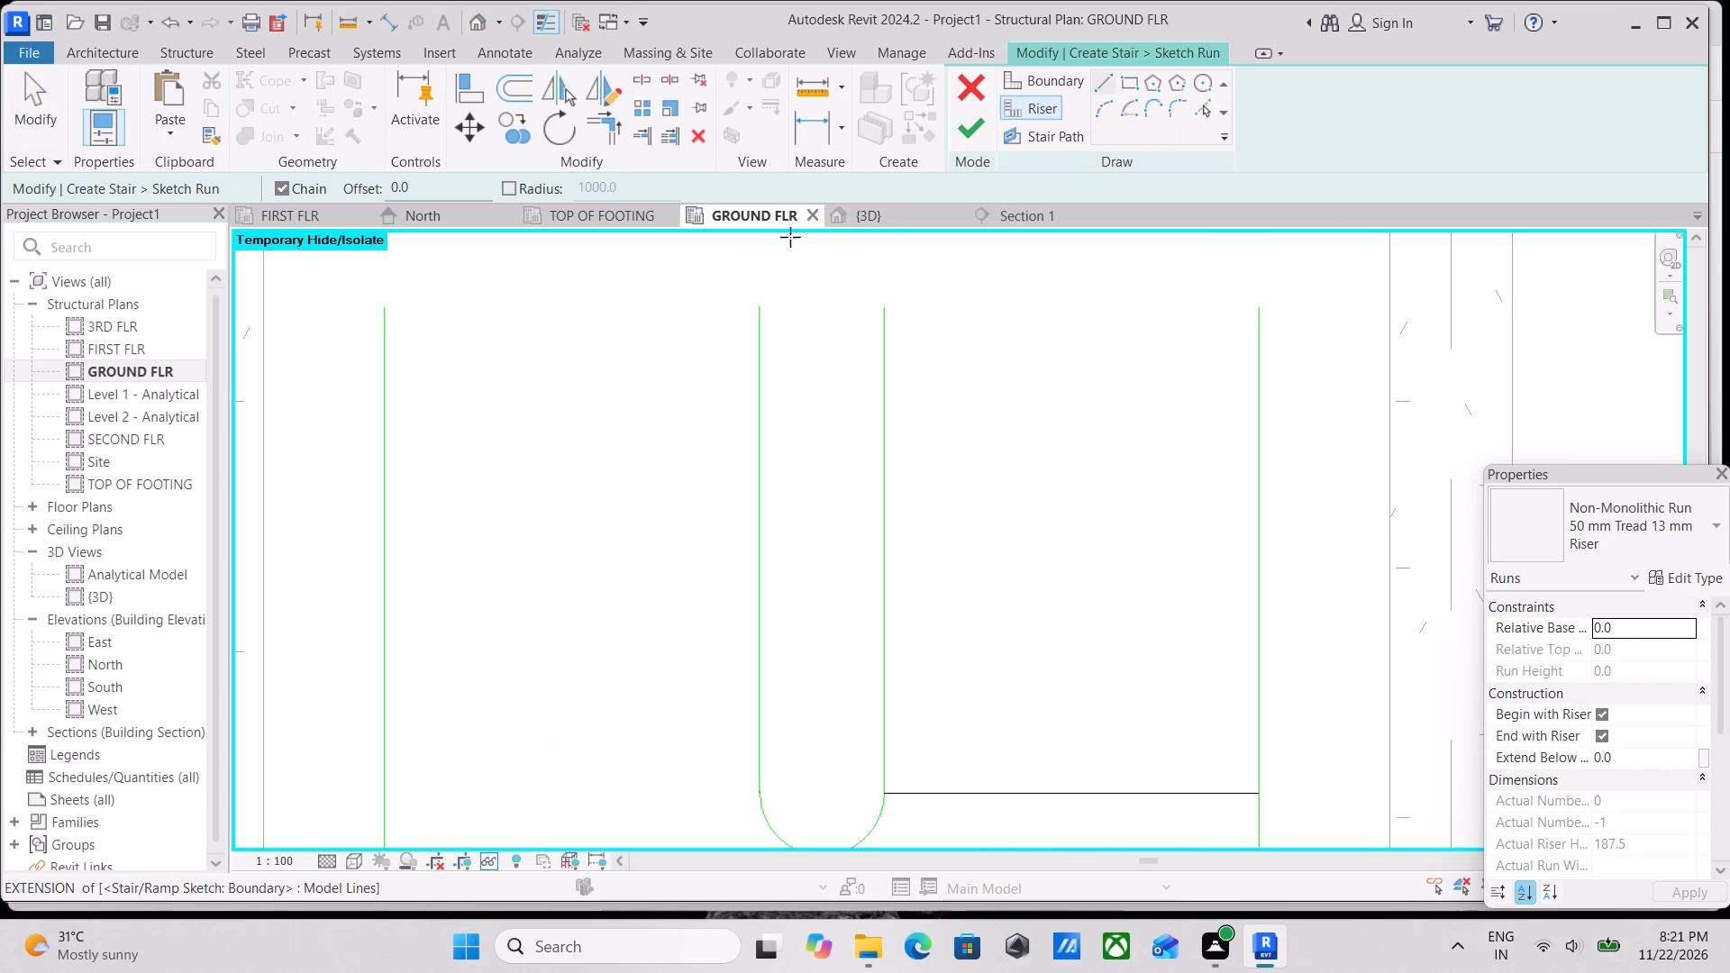
drag(479, 178, 346, 188)
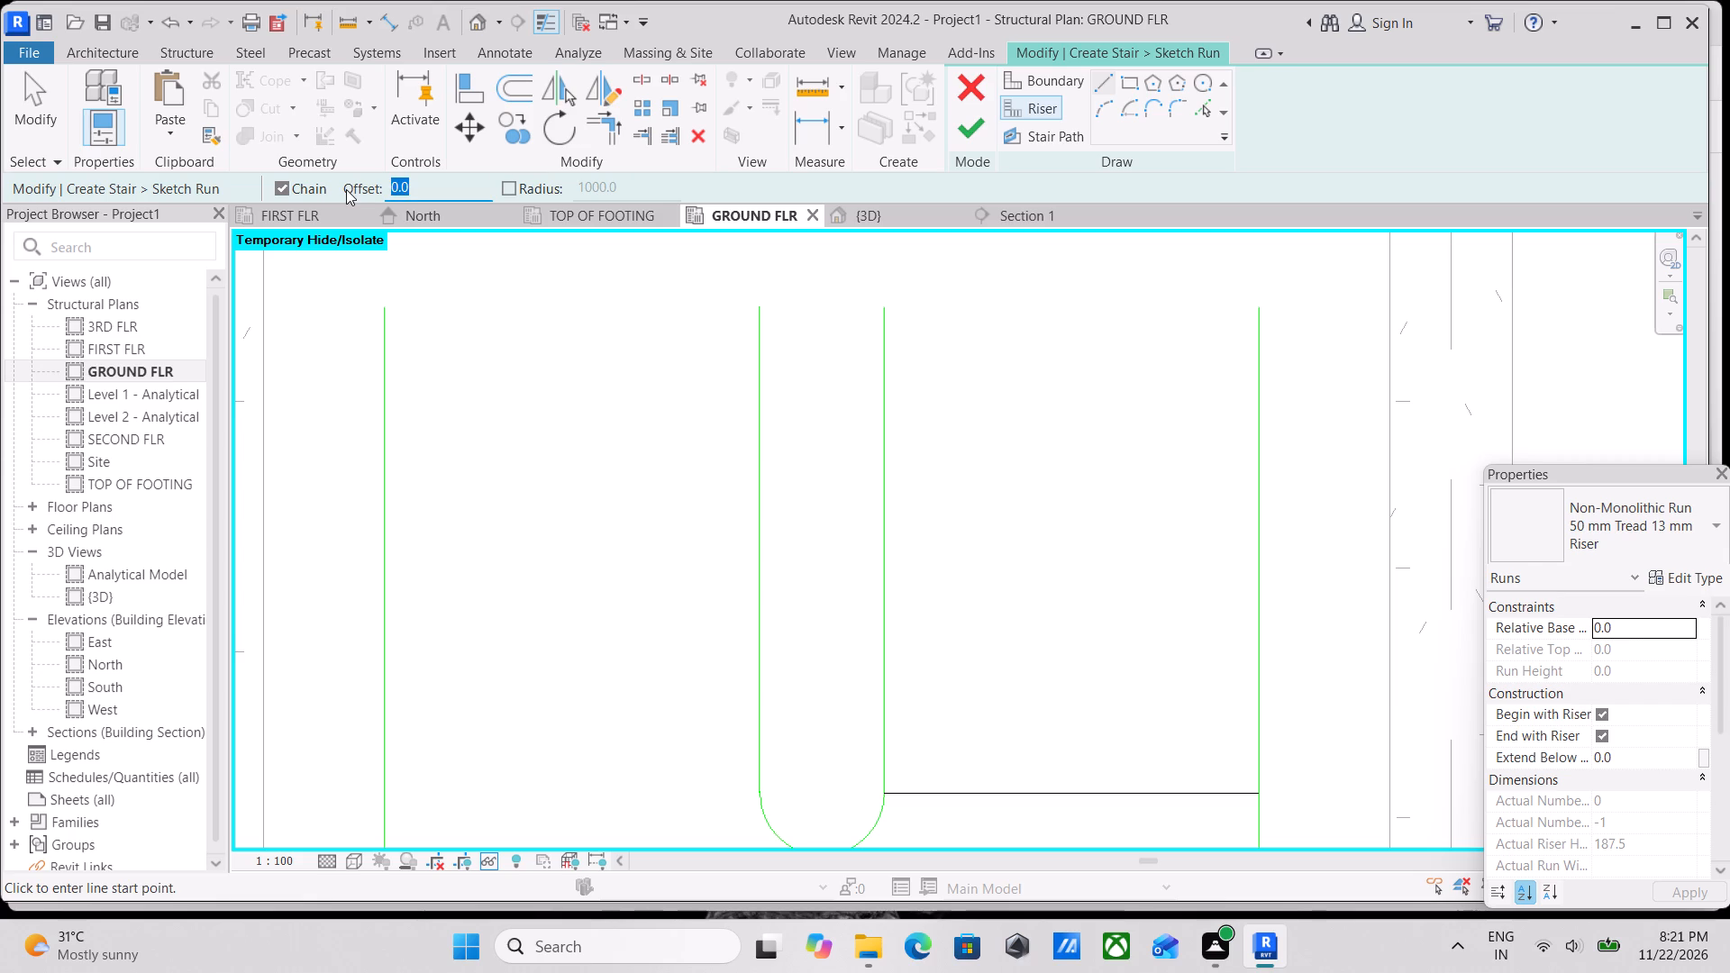
key(1)
key(apostrophe)
key(Return)
middle_drag(1075, 532, 1078, 457)
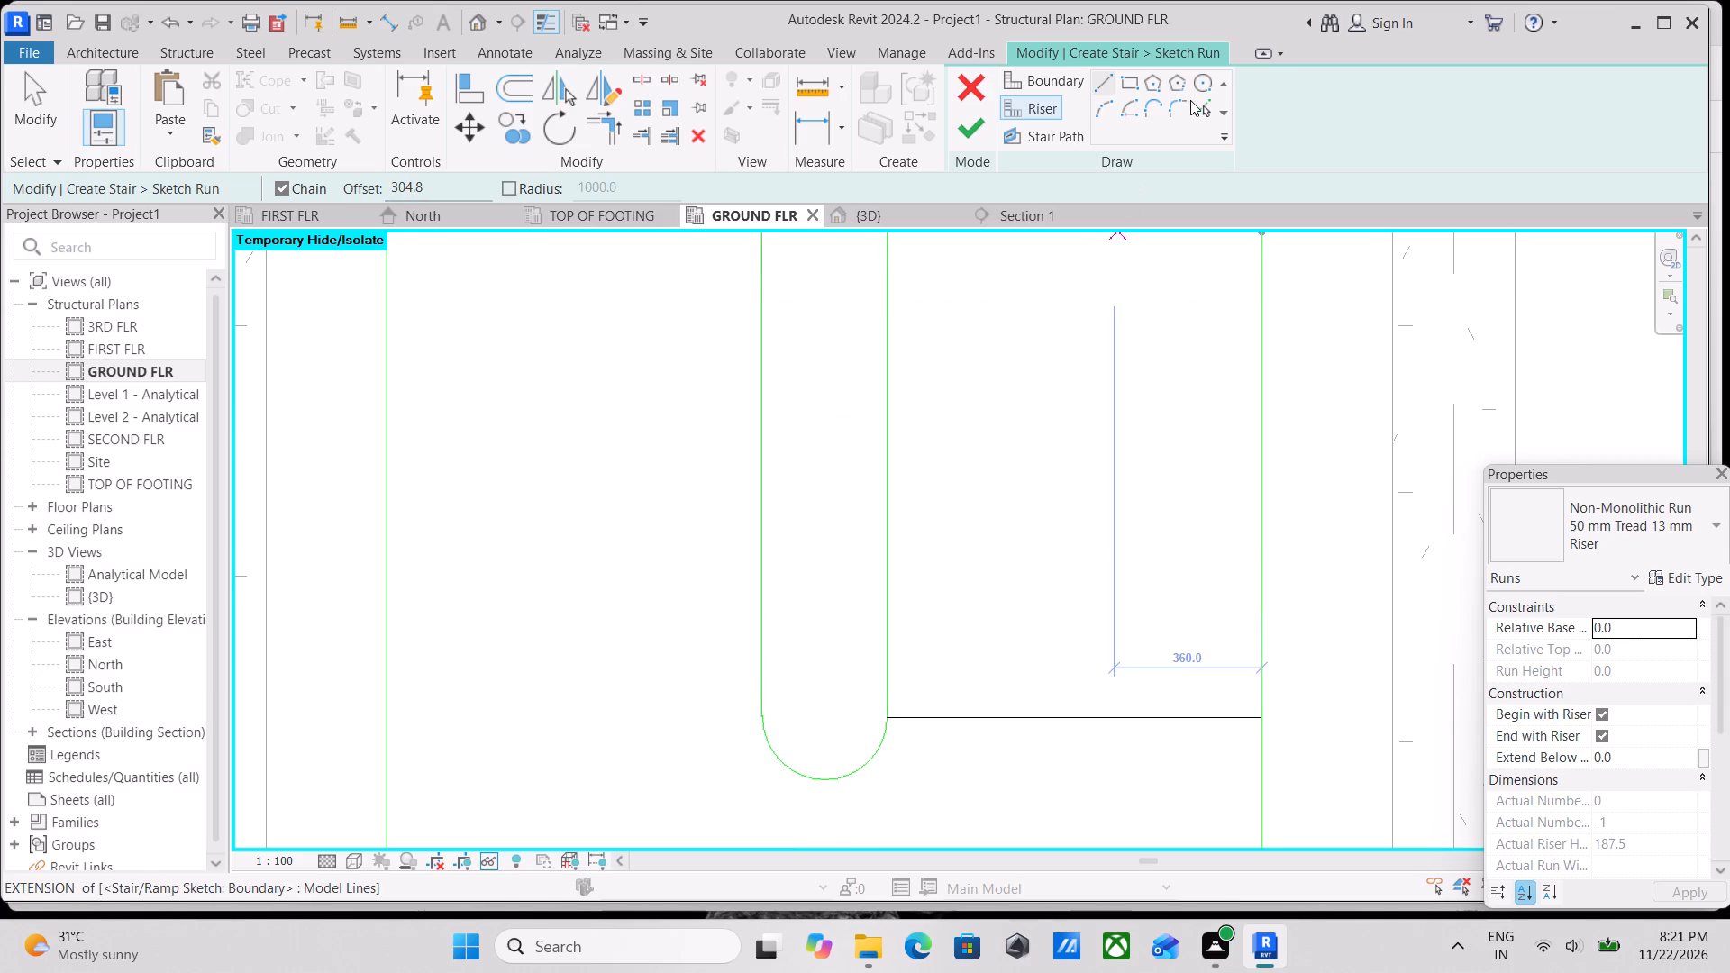
click(1213, 114)
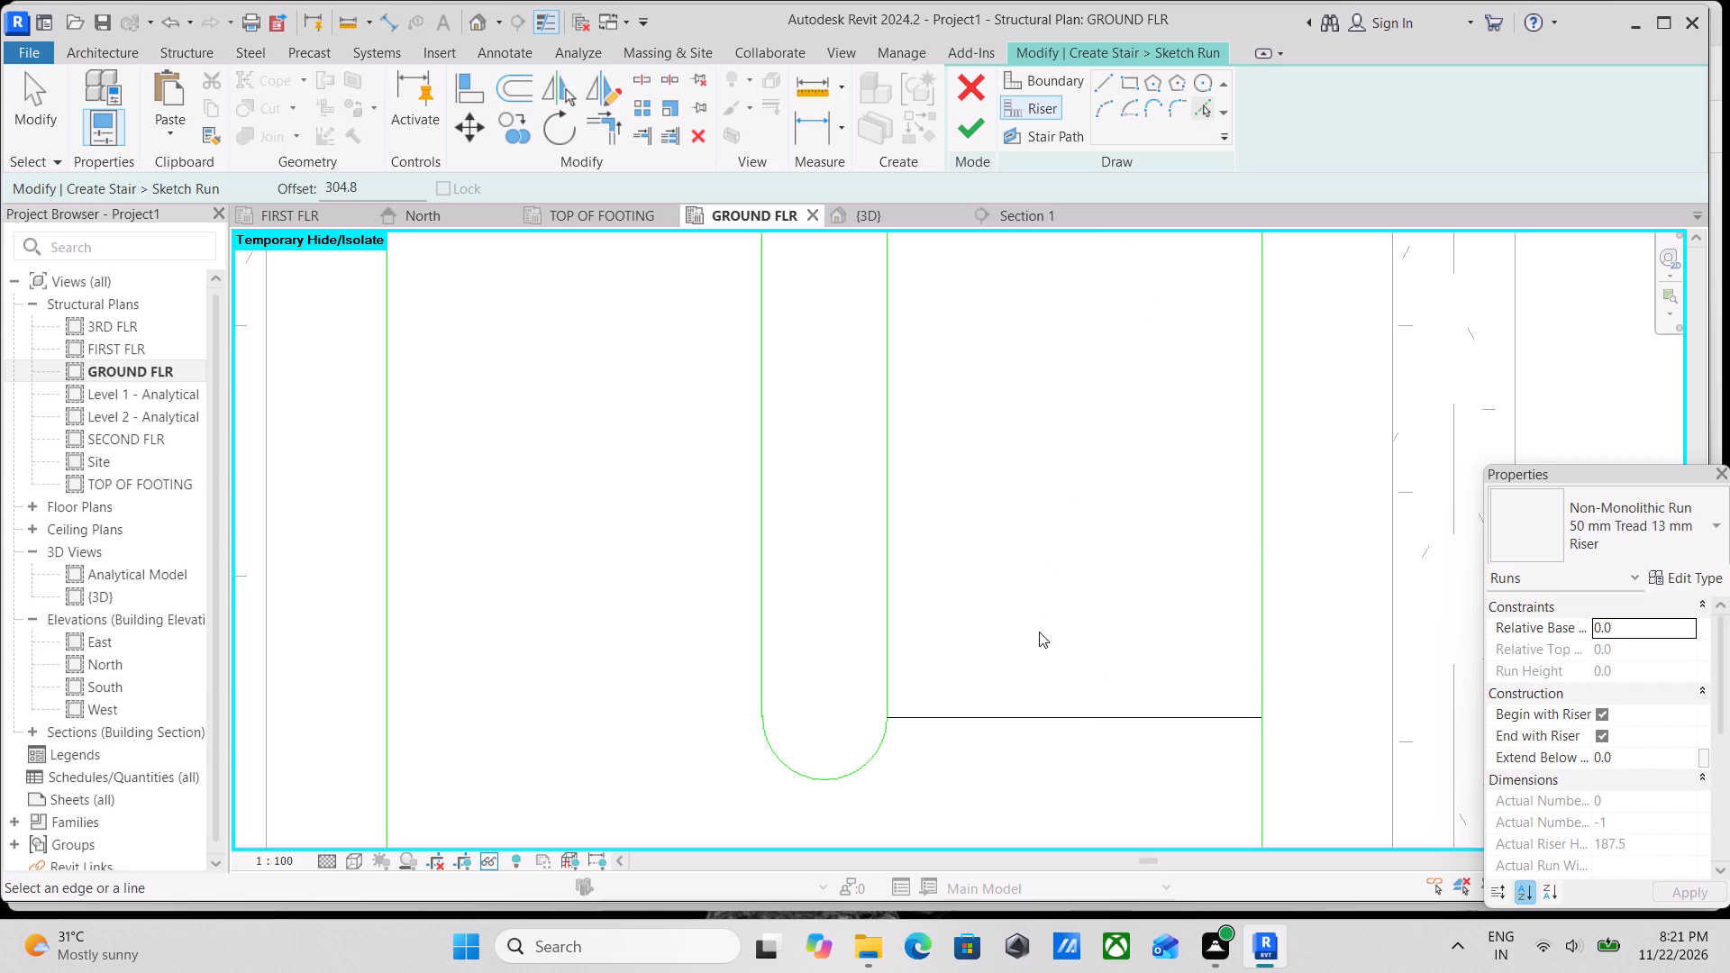
click(1067, 715)
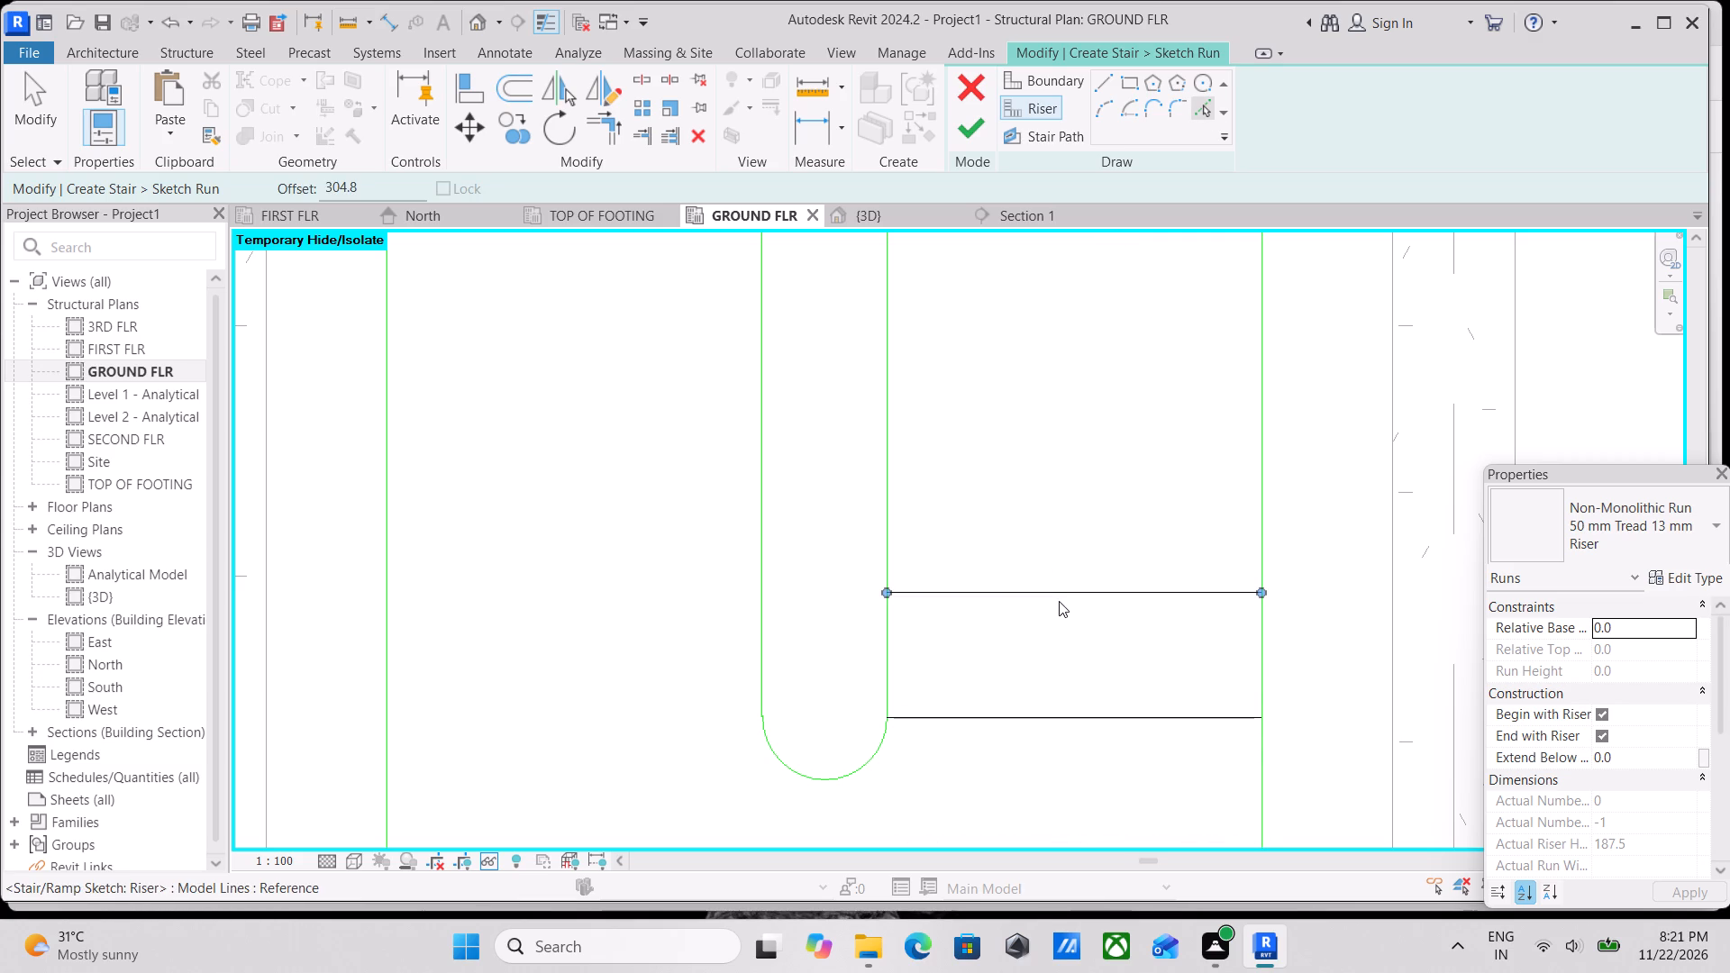
Offset three more risers successively up the right-hand flight at 1' spacing.
scroll(1059, 588, down, 2)
middle_drag(1059, 588, 1099, 611)
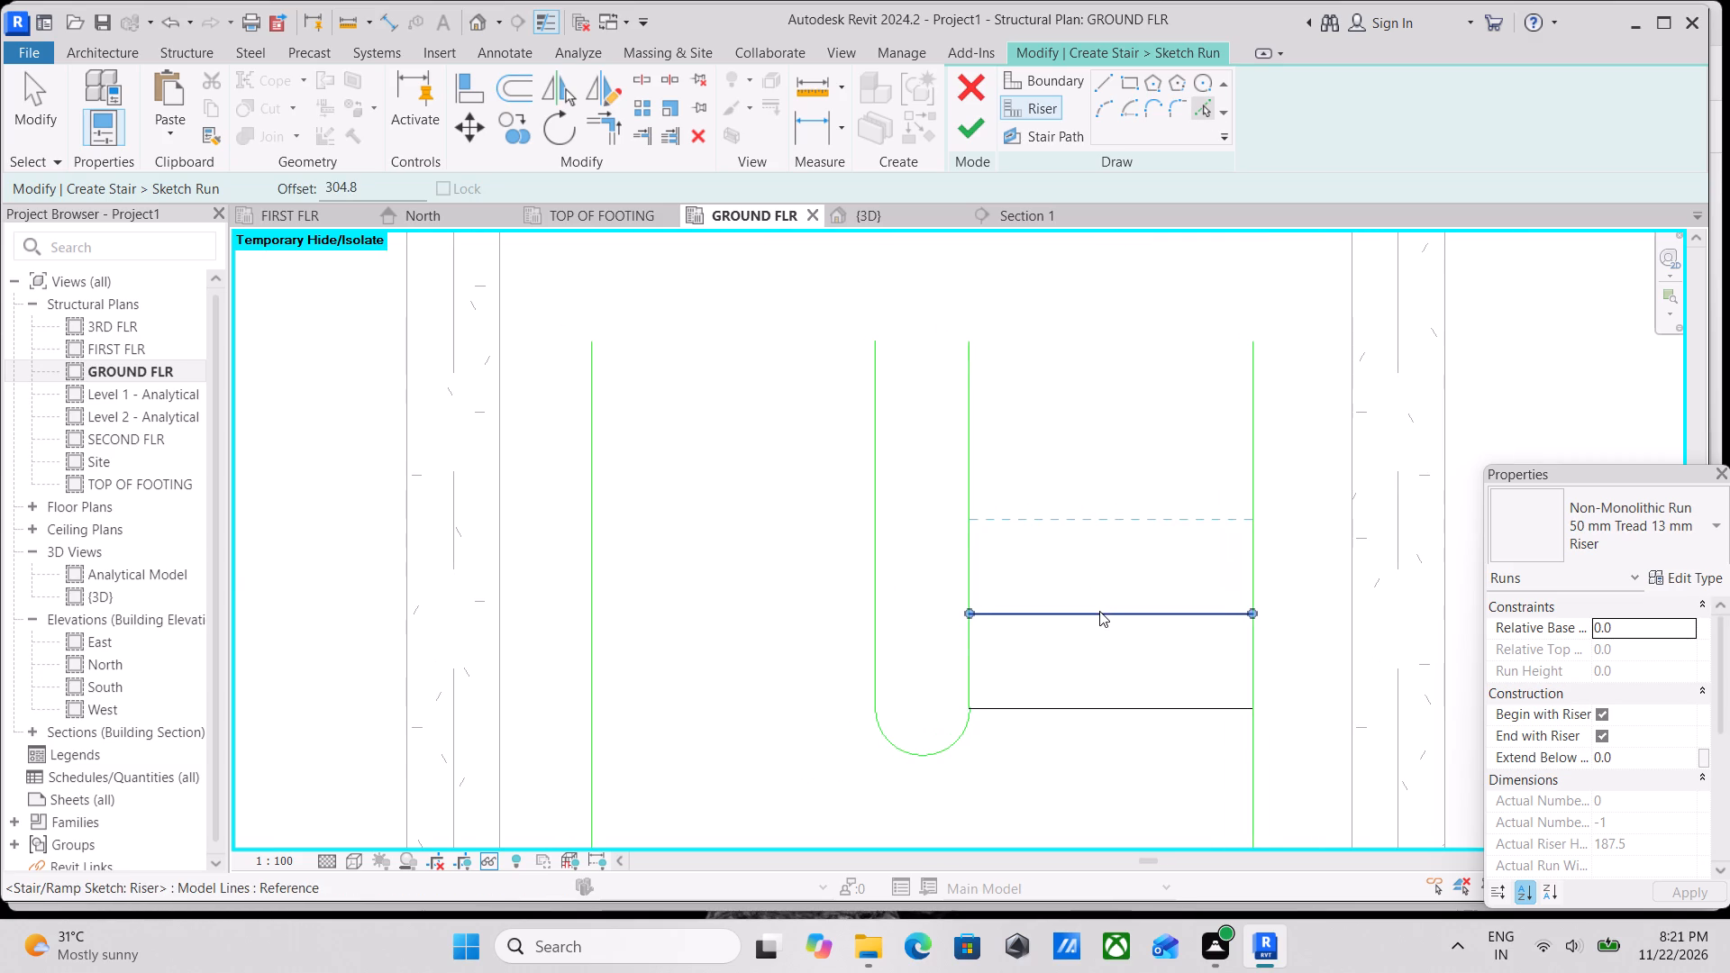
click(1099, 611)
click(1098, 513)
middle_drag(1100, 473, 1130, 541)
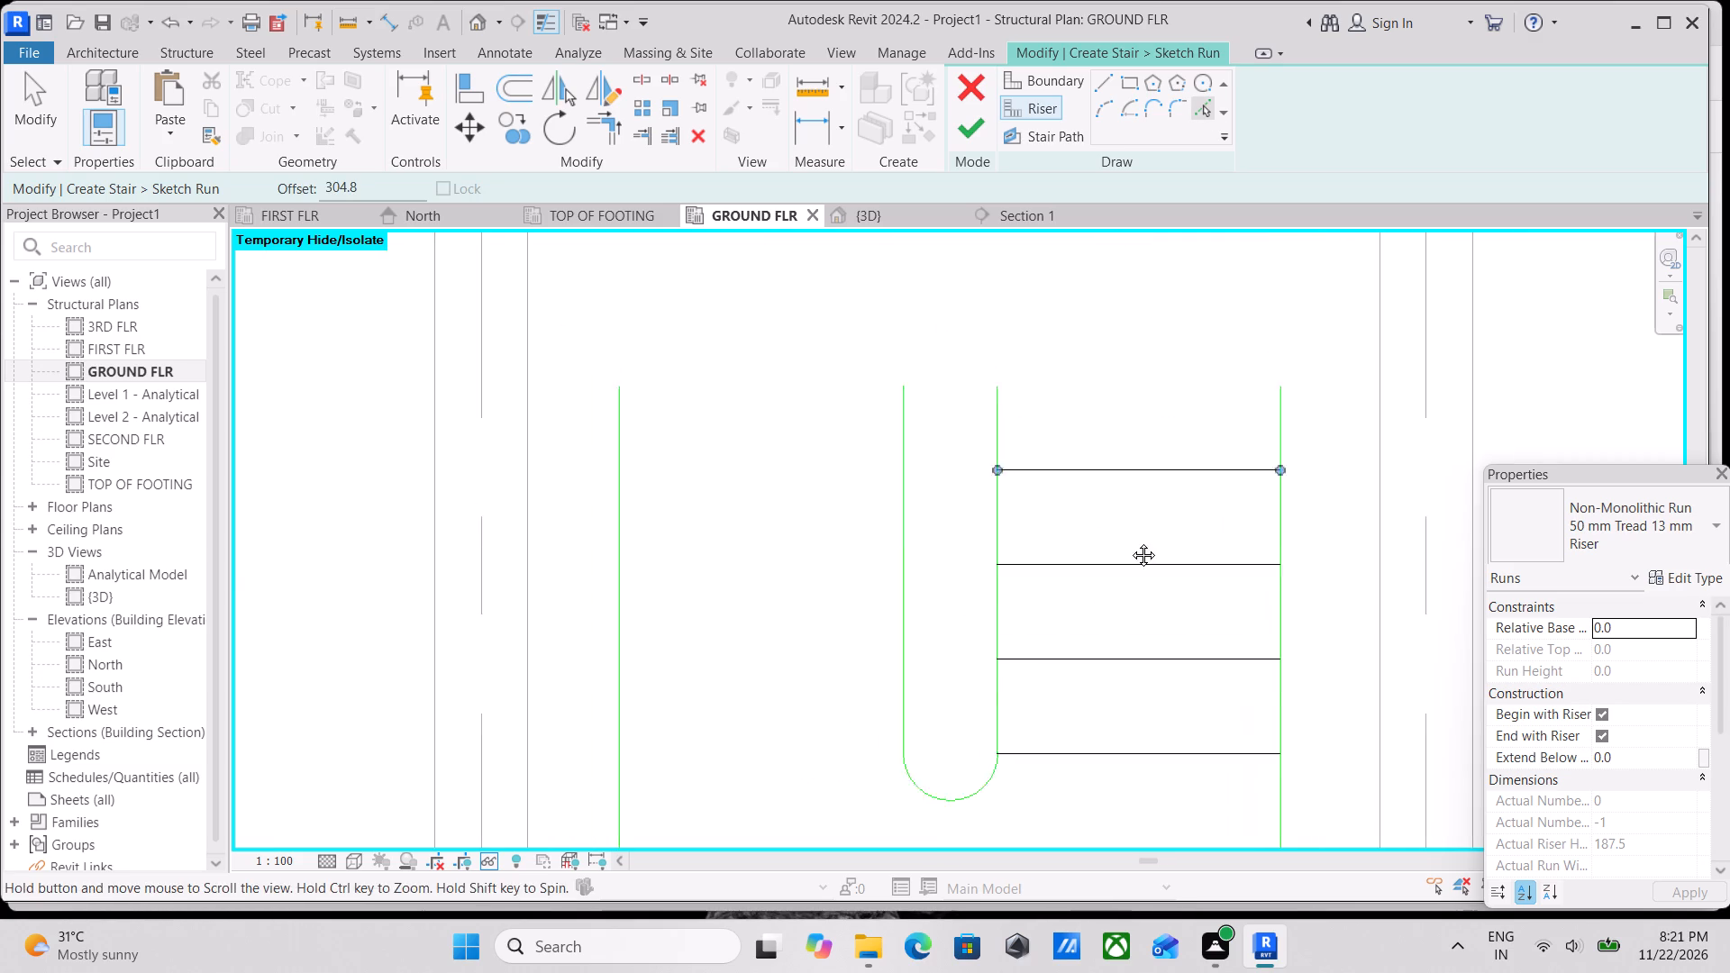
middle_drag(1130, 541, 1129, 541)
click(1114, 487)
middle_drag(1089, 430, 1124, 488)
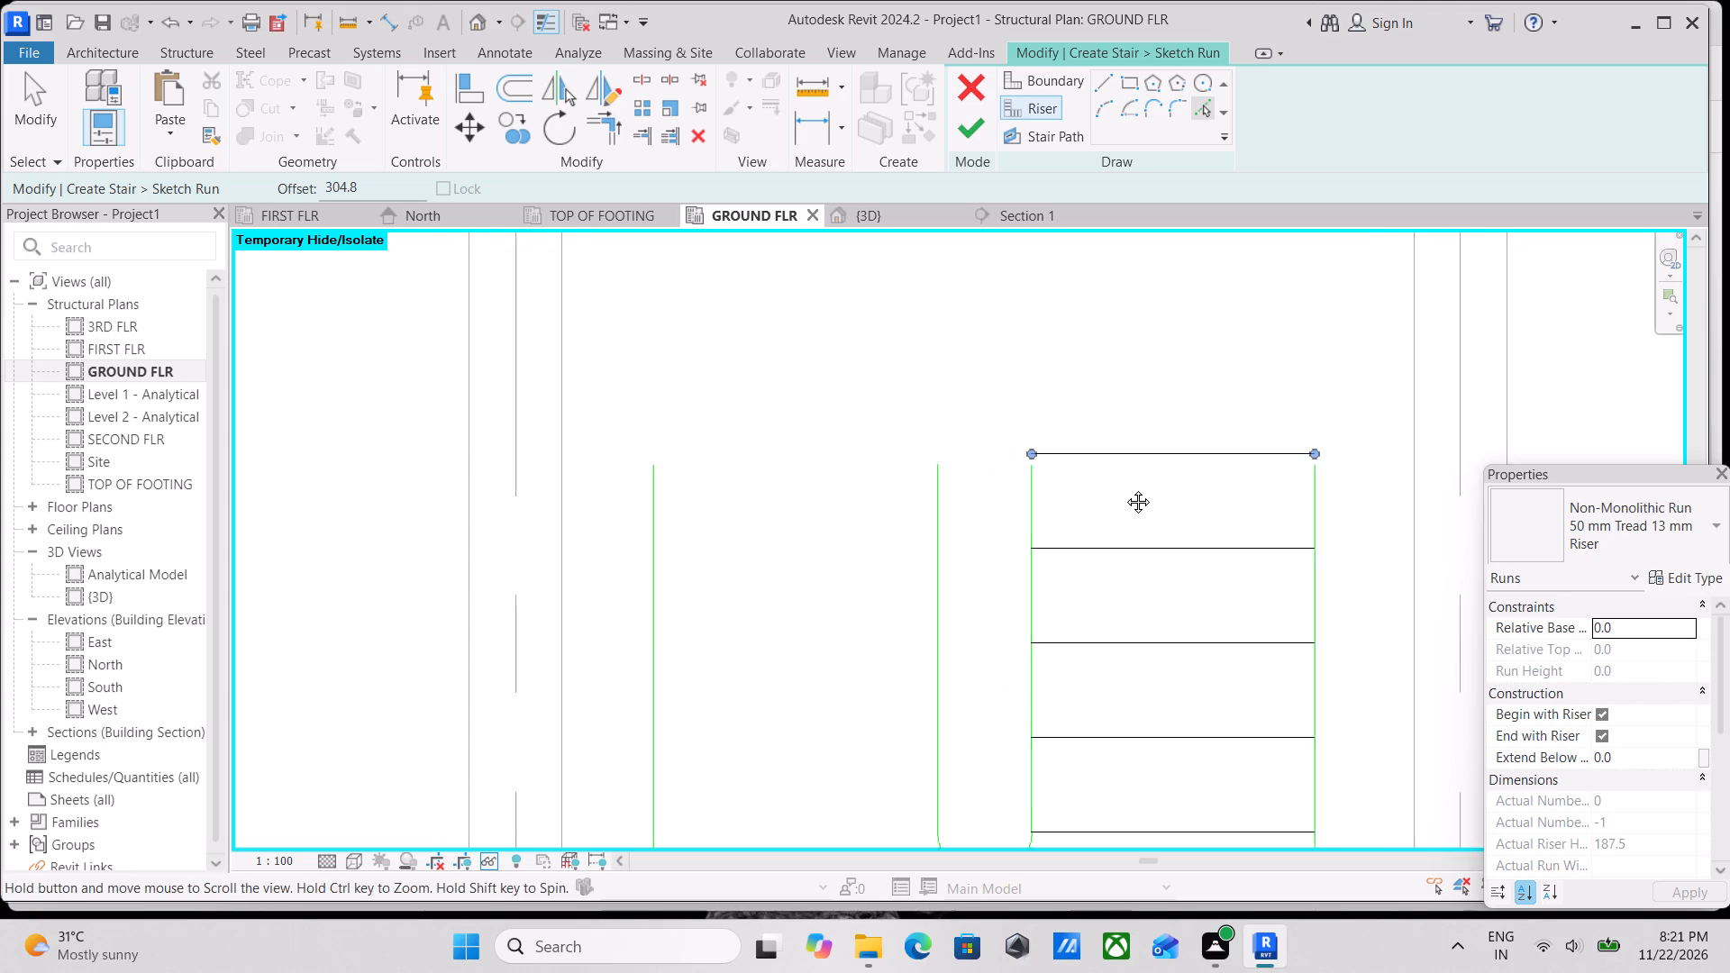
middle_drag(1124, 488, 1138, 495)
scroll(1134, 503, down, 8)
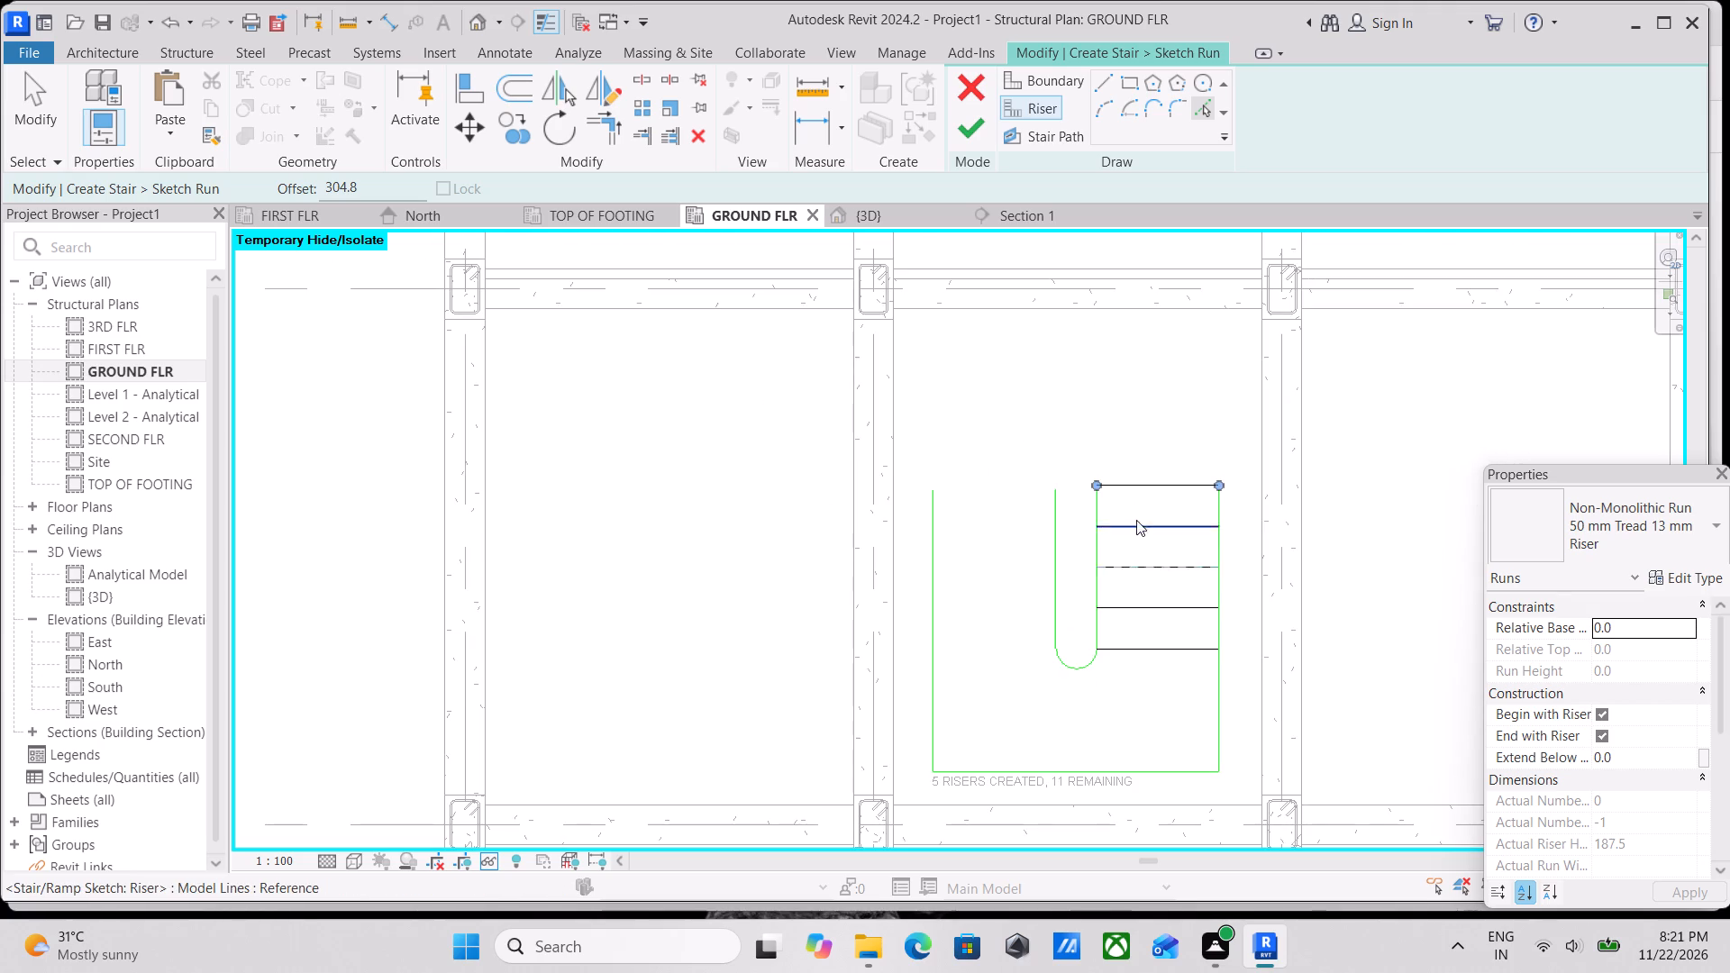
scroll(1136, 520, down, 1)
scroll(1141, 576, up, 3)
key(Escape)
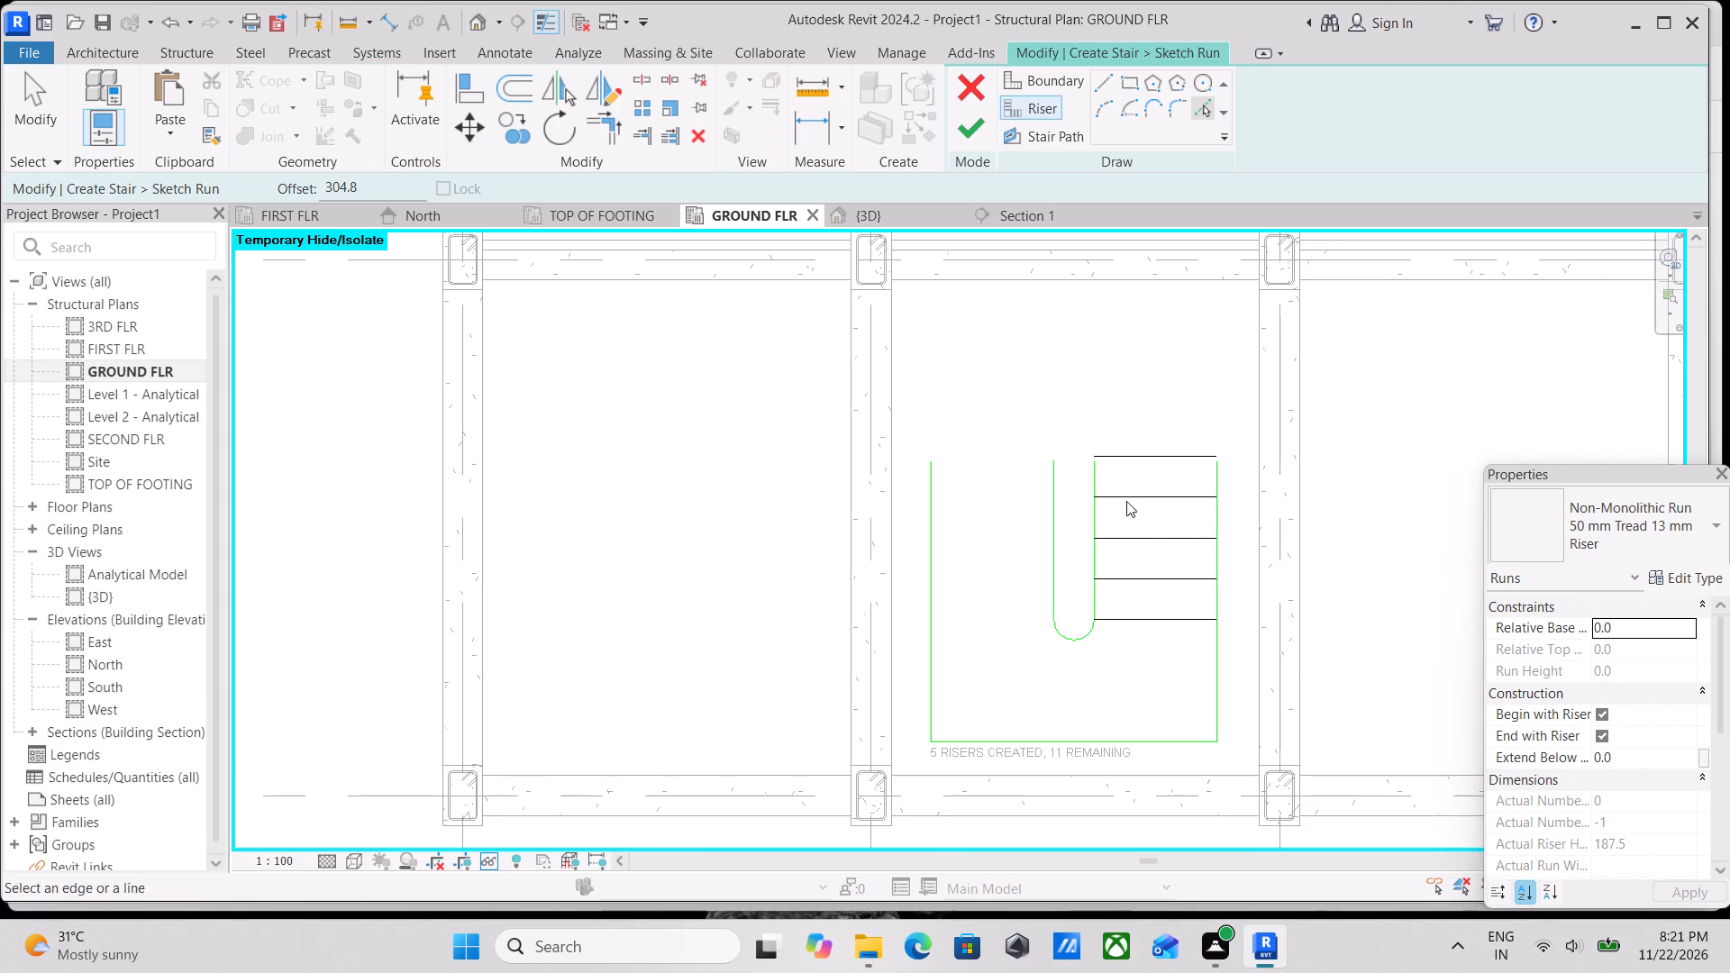
key(Escape)
key(Escape)
scroll(1113, 472, up, 3)
key(Escape)
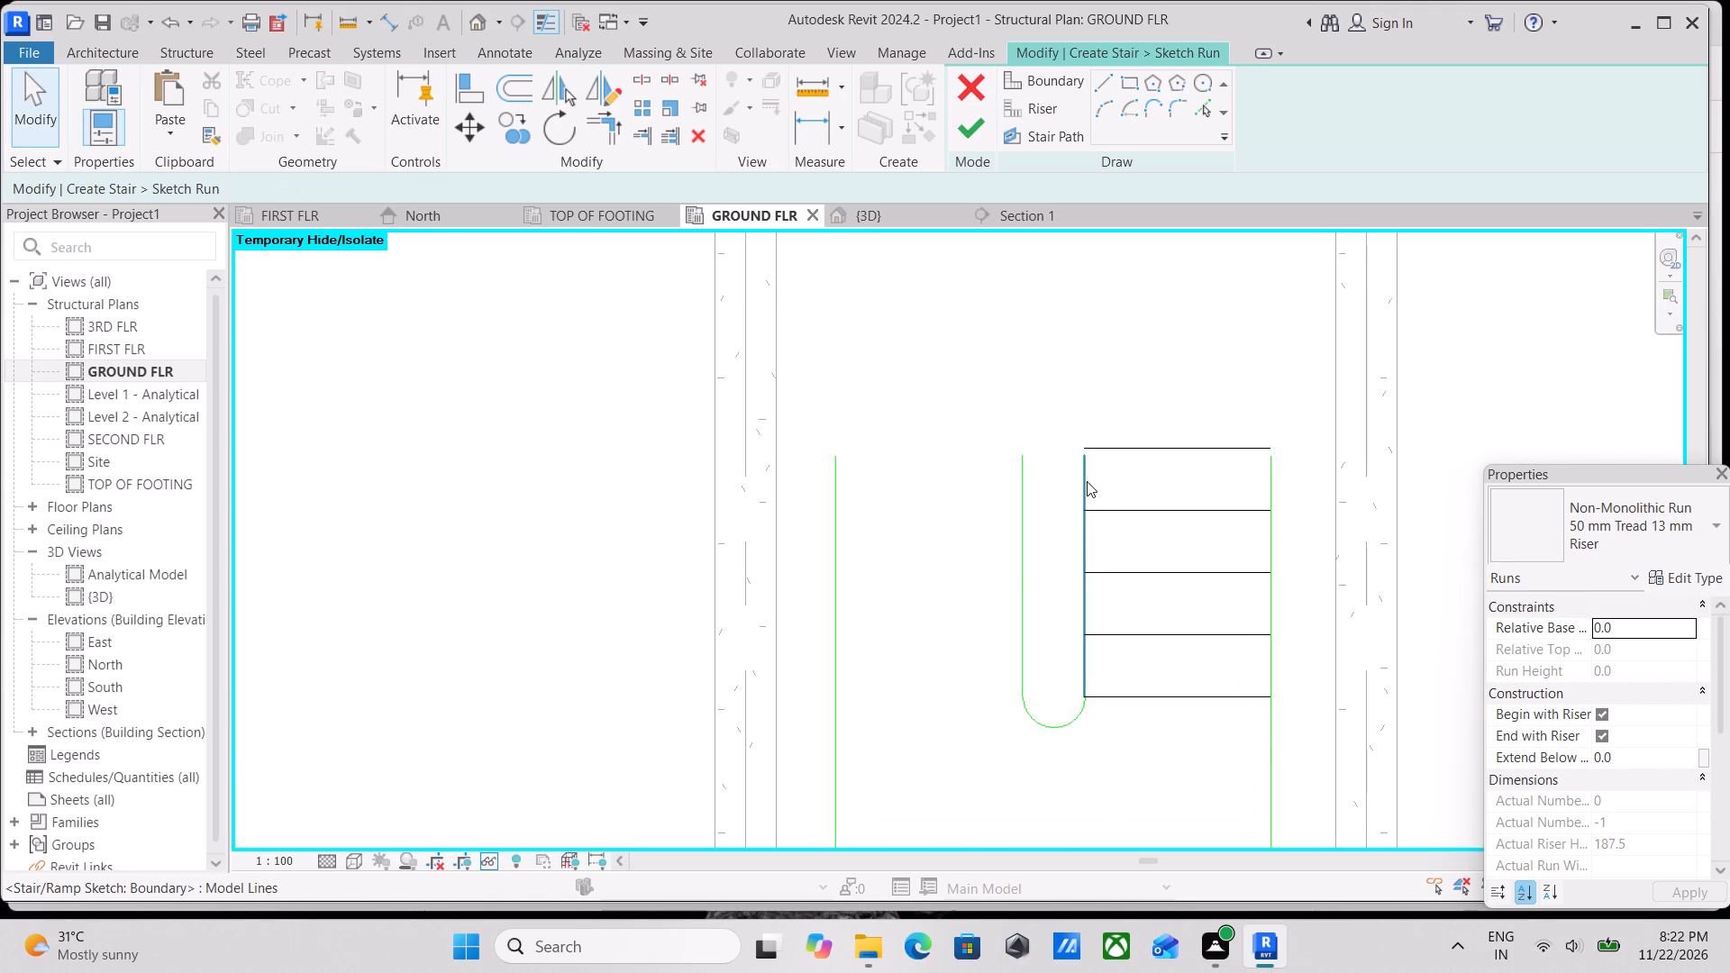
Extend both inner boundary lines above the U-shaped stair well to about 2160 mm long, with their ends level.
click(1087, 481)
drag(1083, 458, 1079, 257)
click(1023, 592)
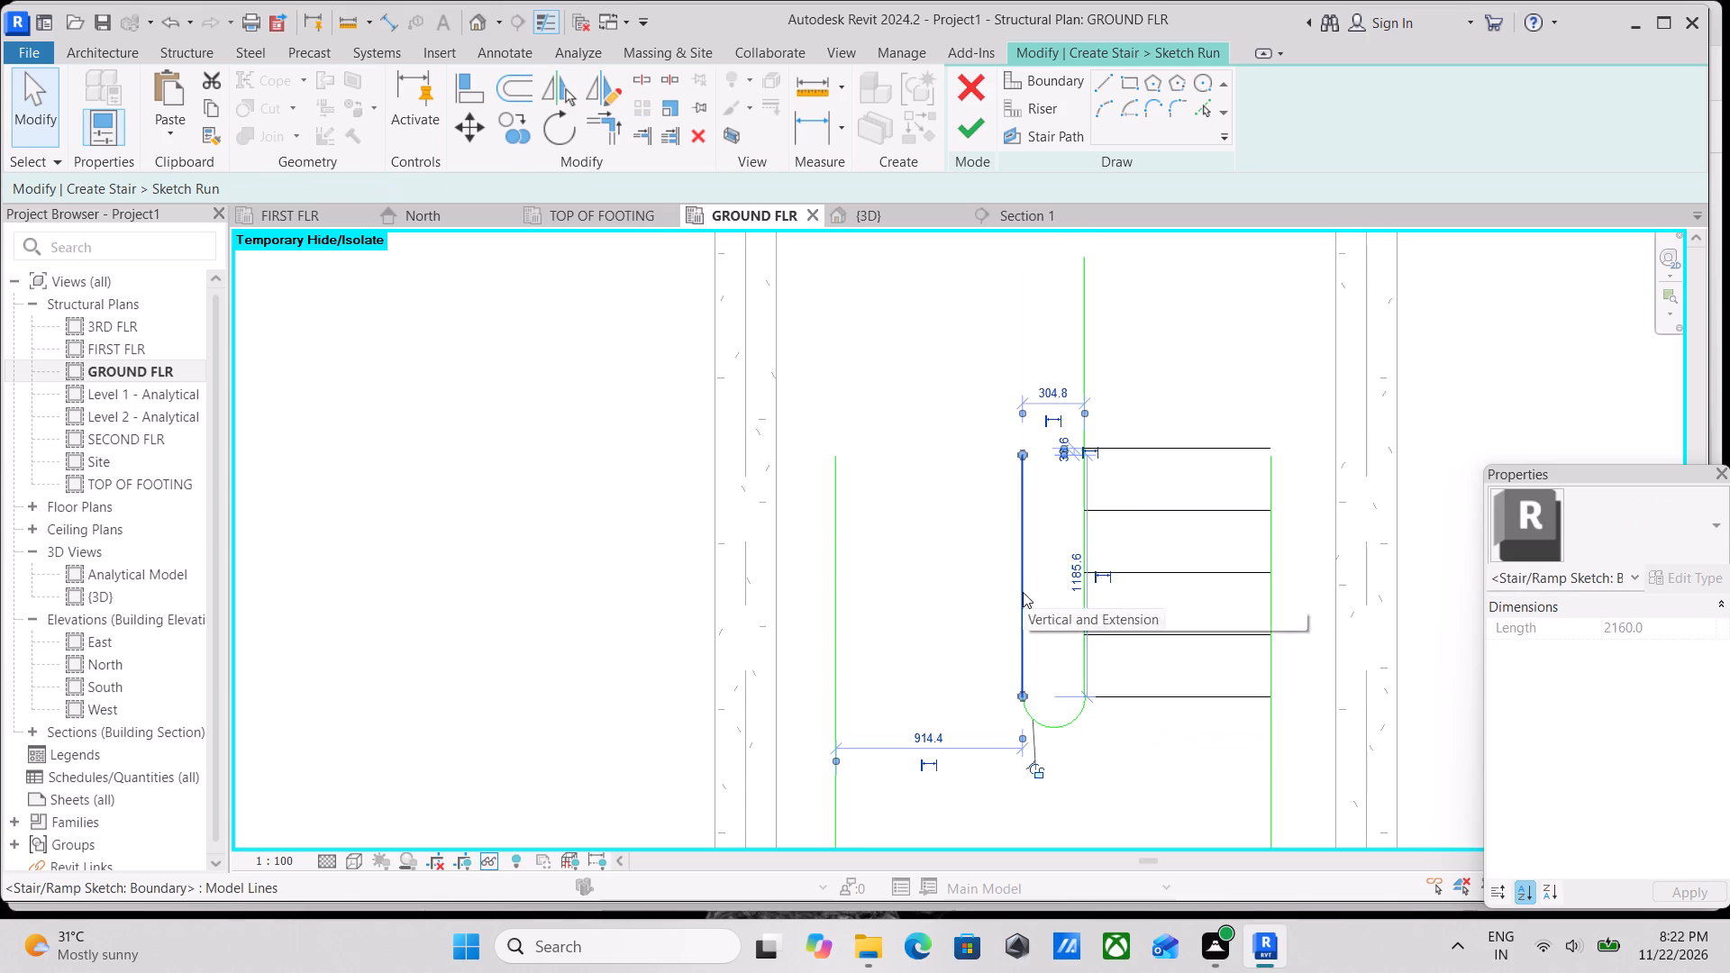
drag(1025, 465, 1027, 276)
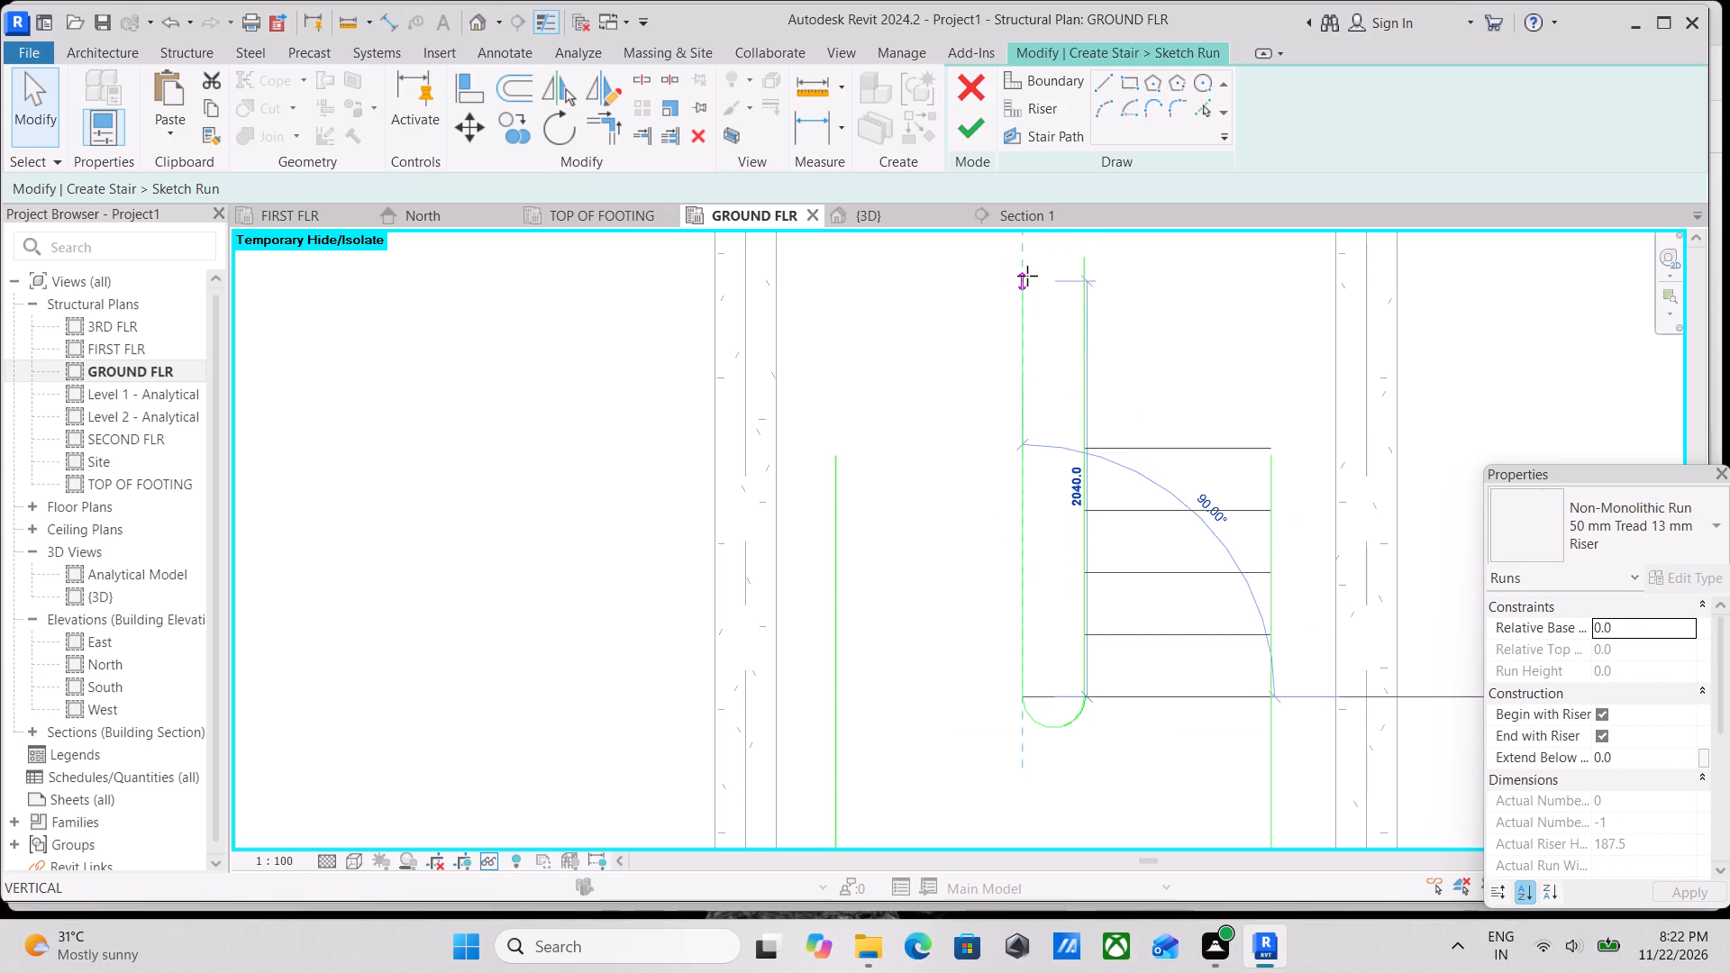
drag(1027, 276, 1027, 260)
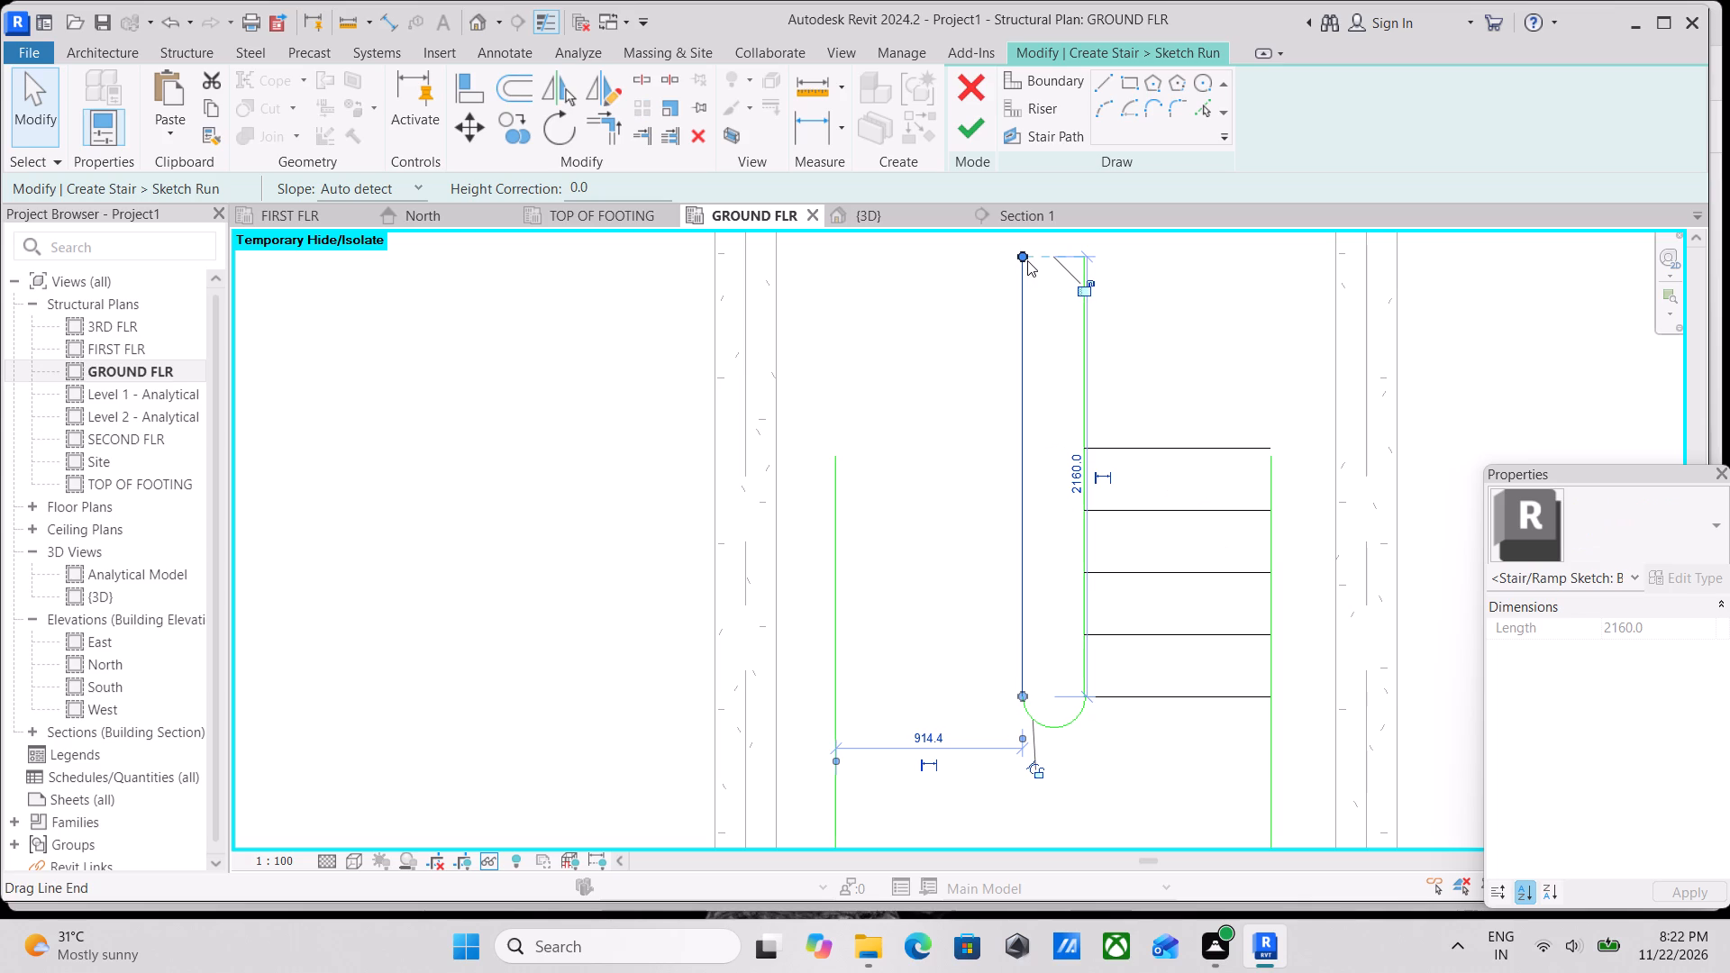
Extend the two outer stair boundary lines to about 3074 mm, level with the ends of the inner lines.
scroll(961, 554, down, 2)
click(864, 548)
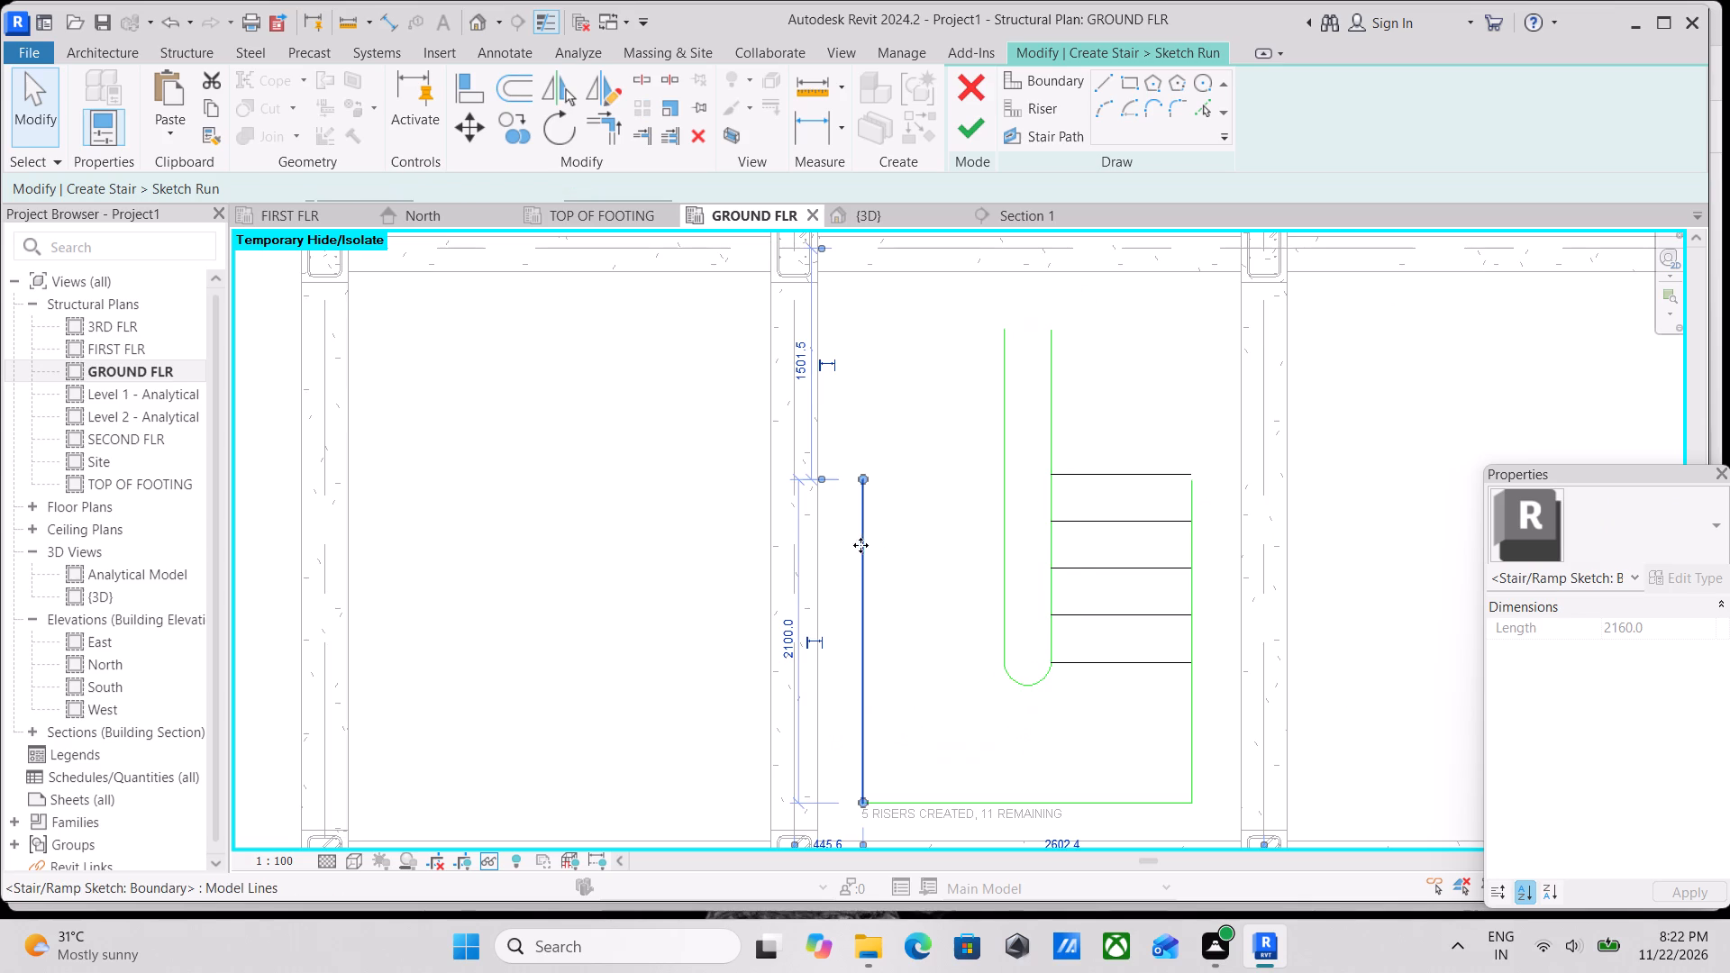
drag(861, 476, 860, 373)
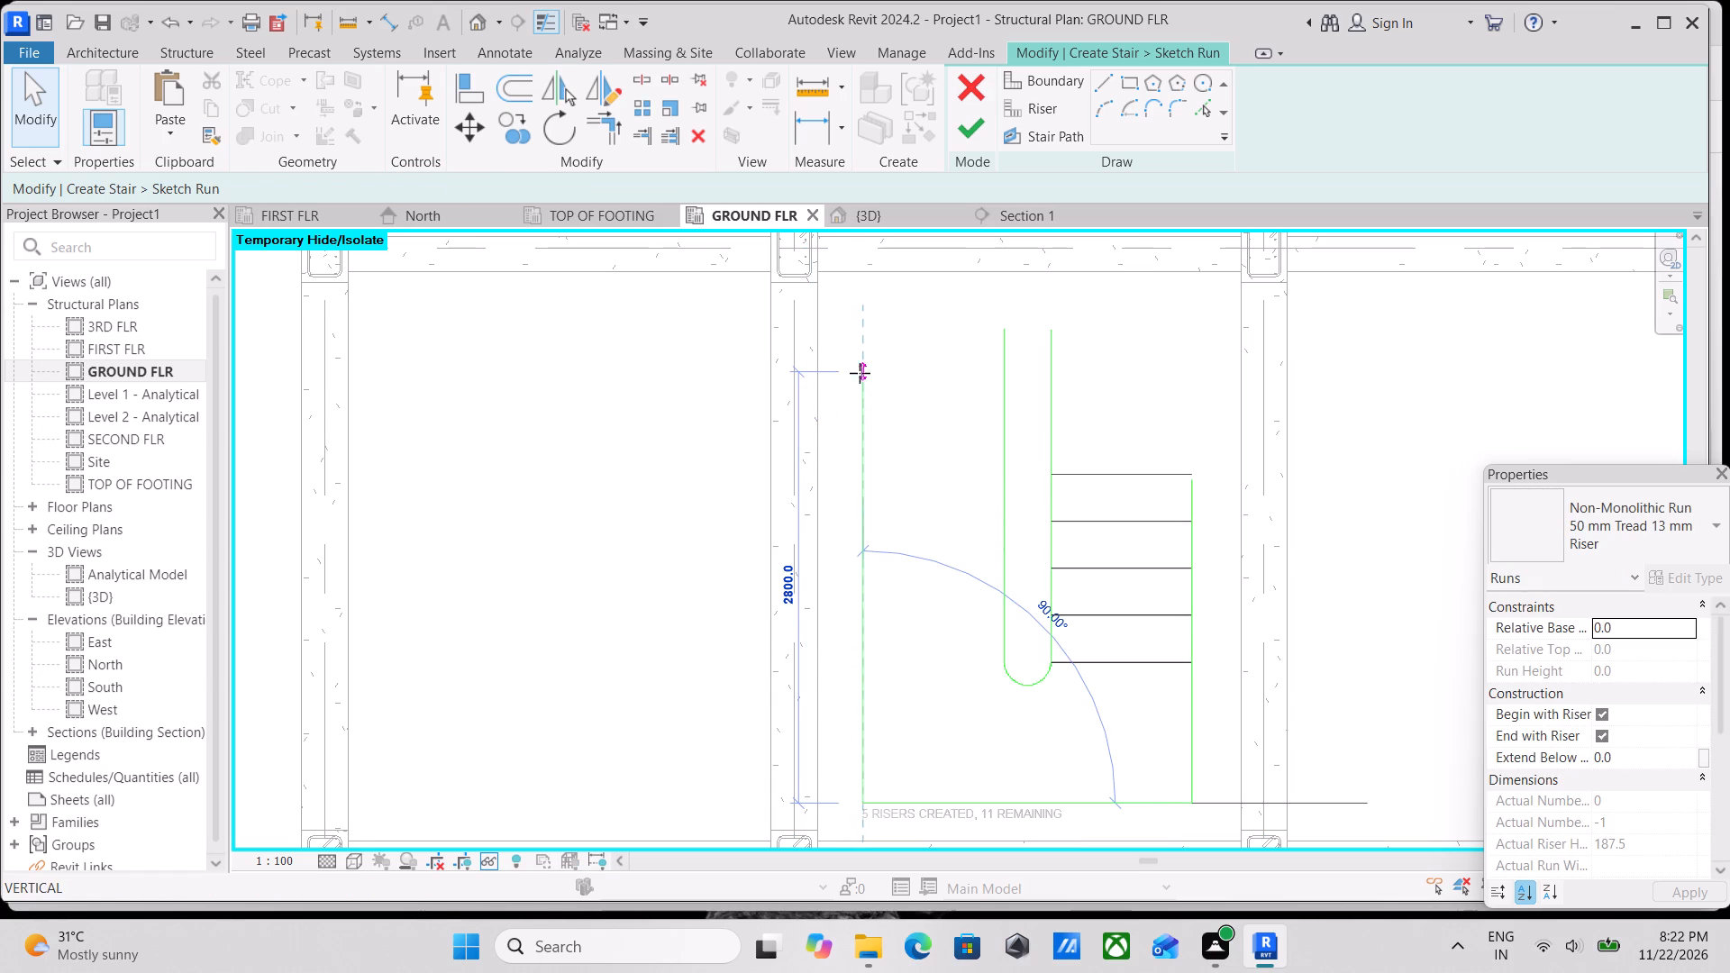
drag(860, 373, 857, 333)
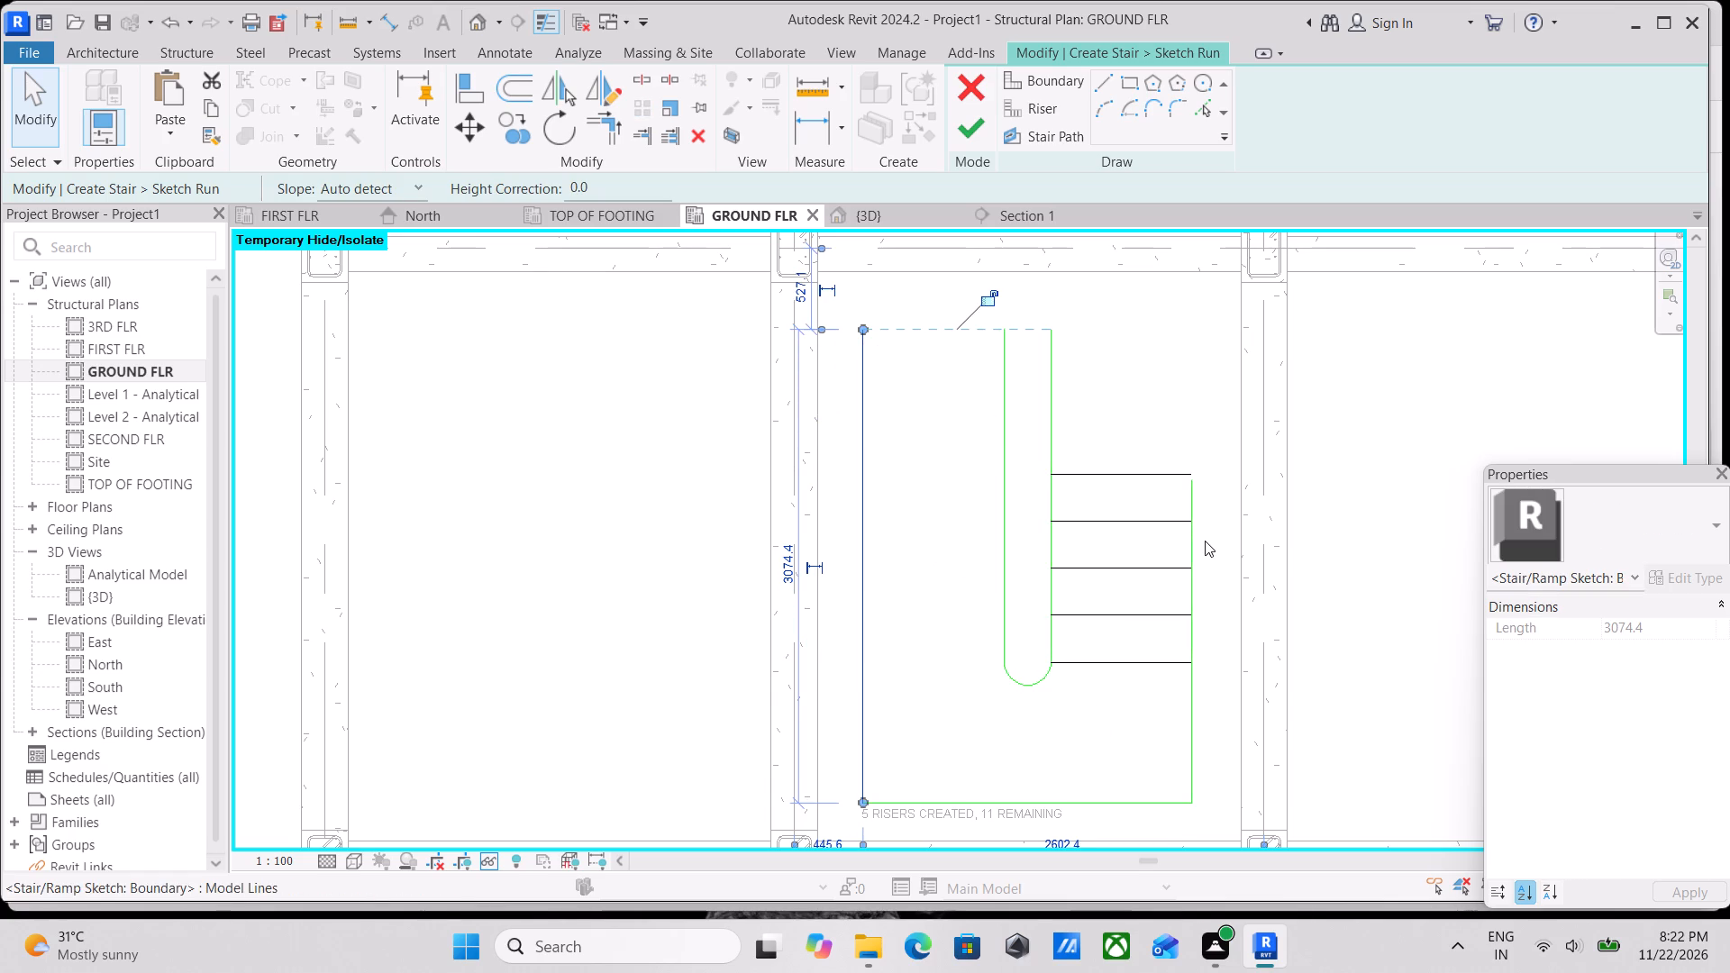
click(1185, 528)
click(1188, 488)
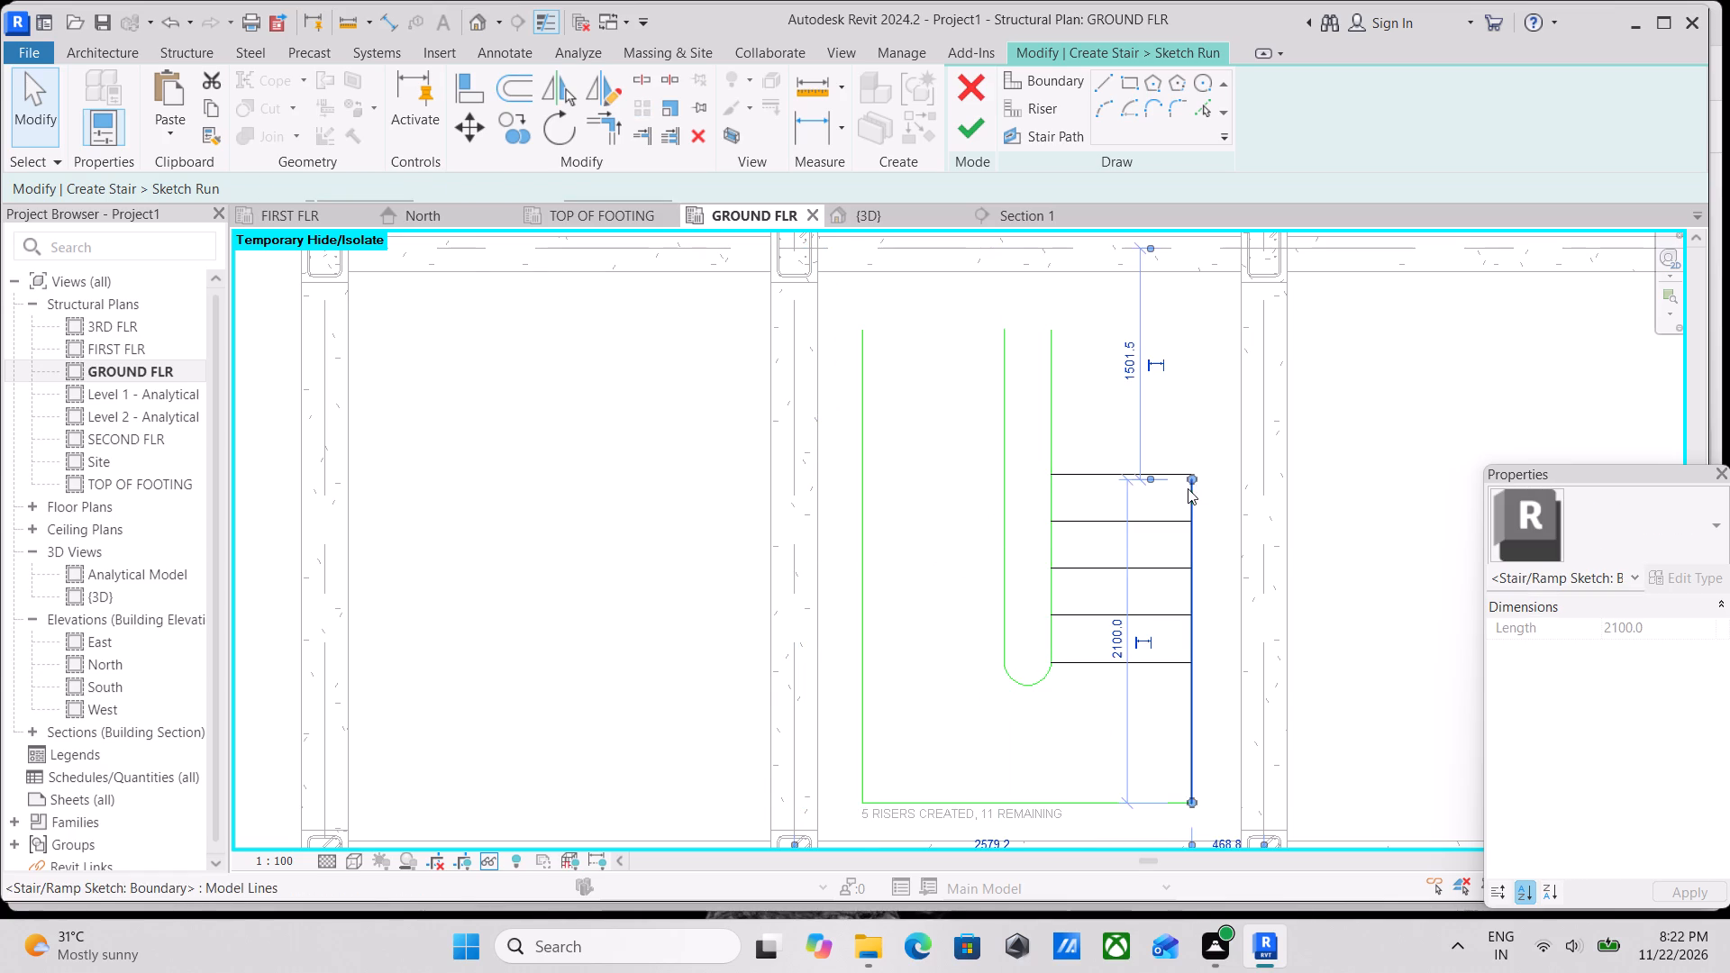
drag(1194, 480, 1184, 333)
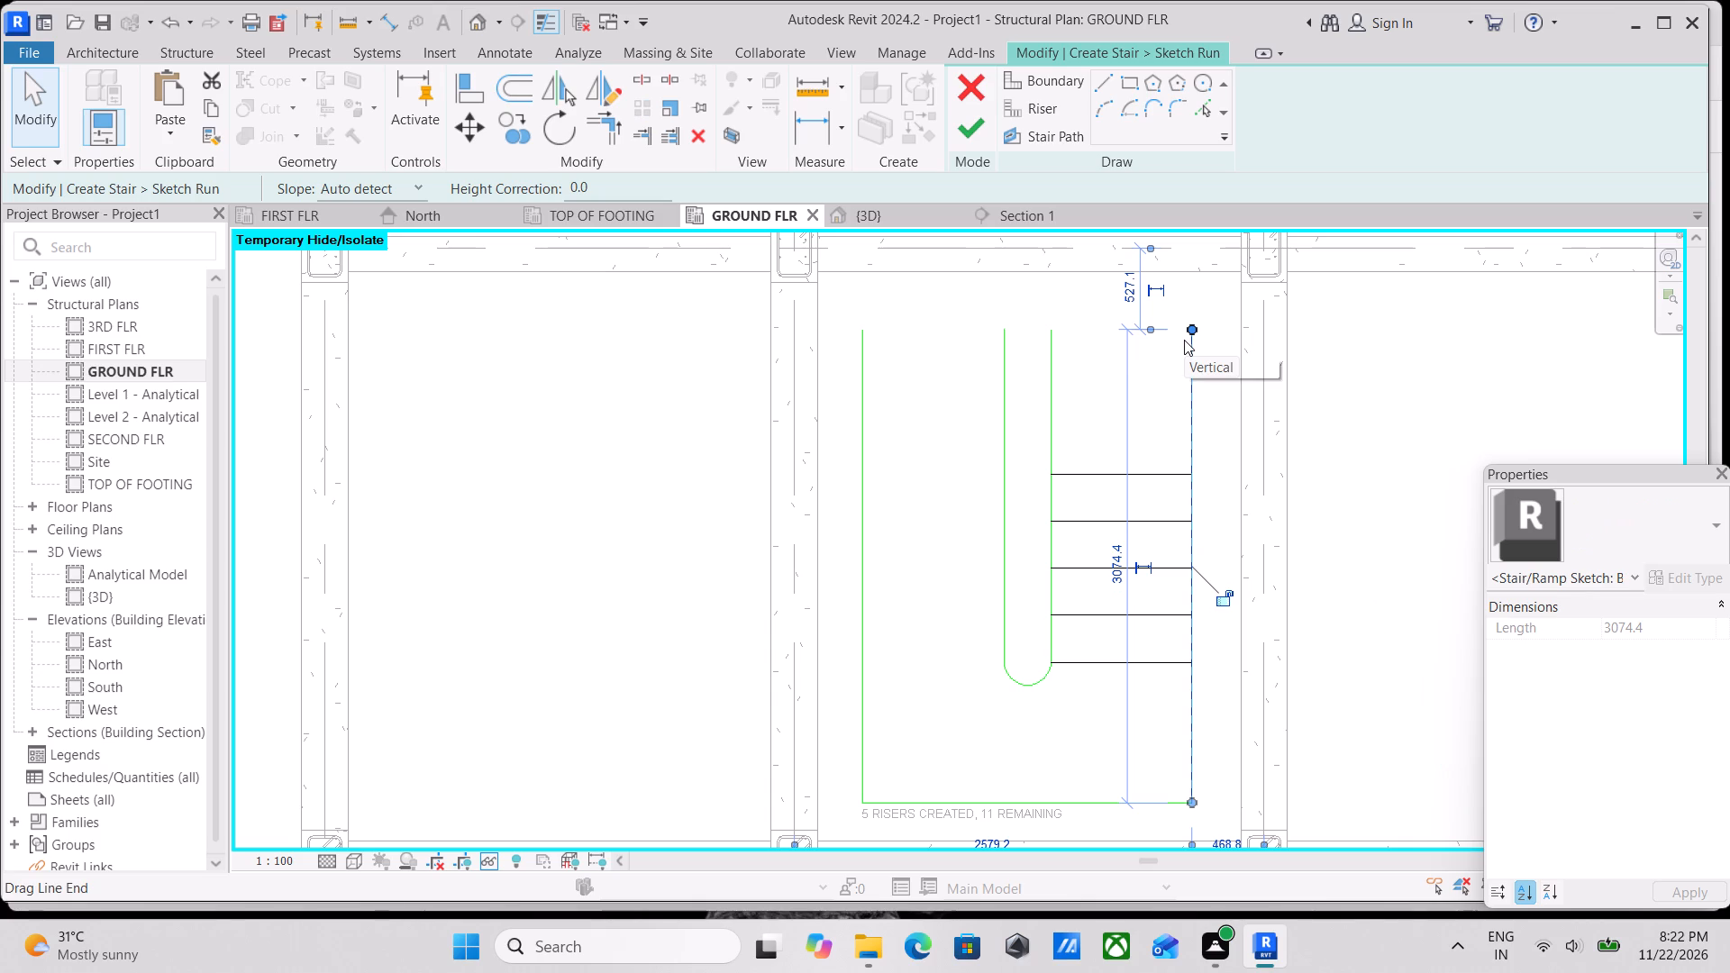
Extend all four boundary lines farther toward the upper beam, making the inner pair about 2306 mm and the outer pair about 3220 mm.
scroll(1167, 414, up, 2)
middle_drag(1150, 414, 1166, 444)
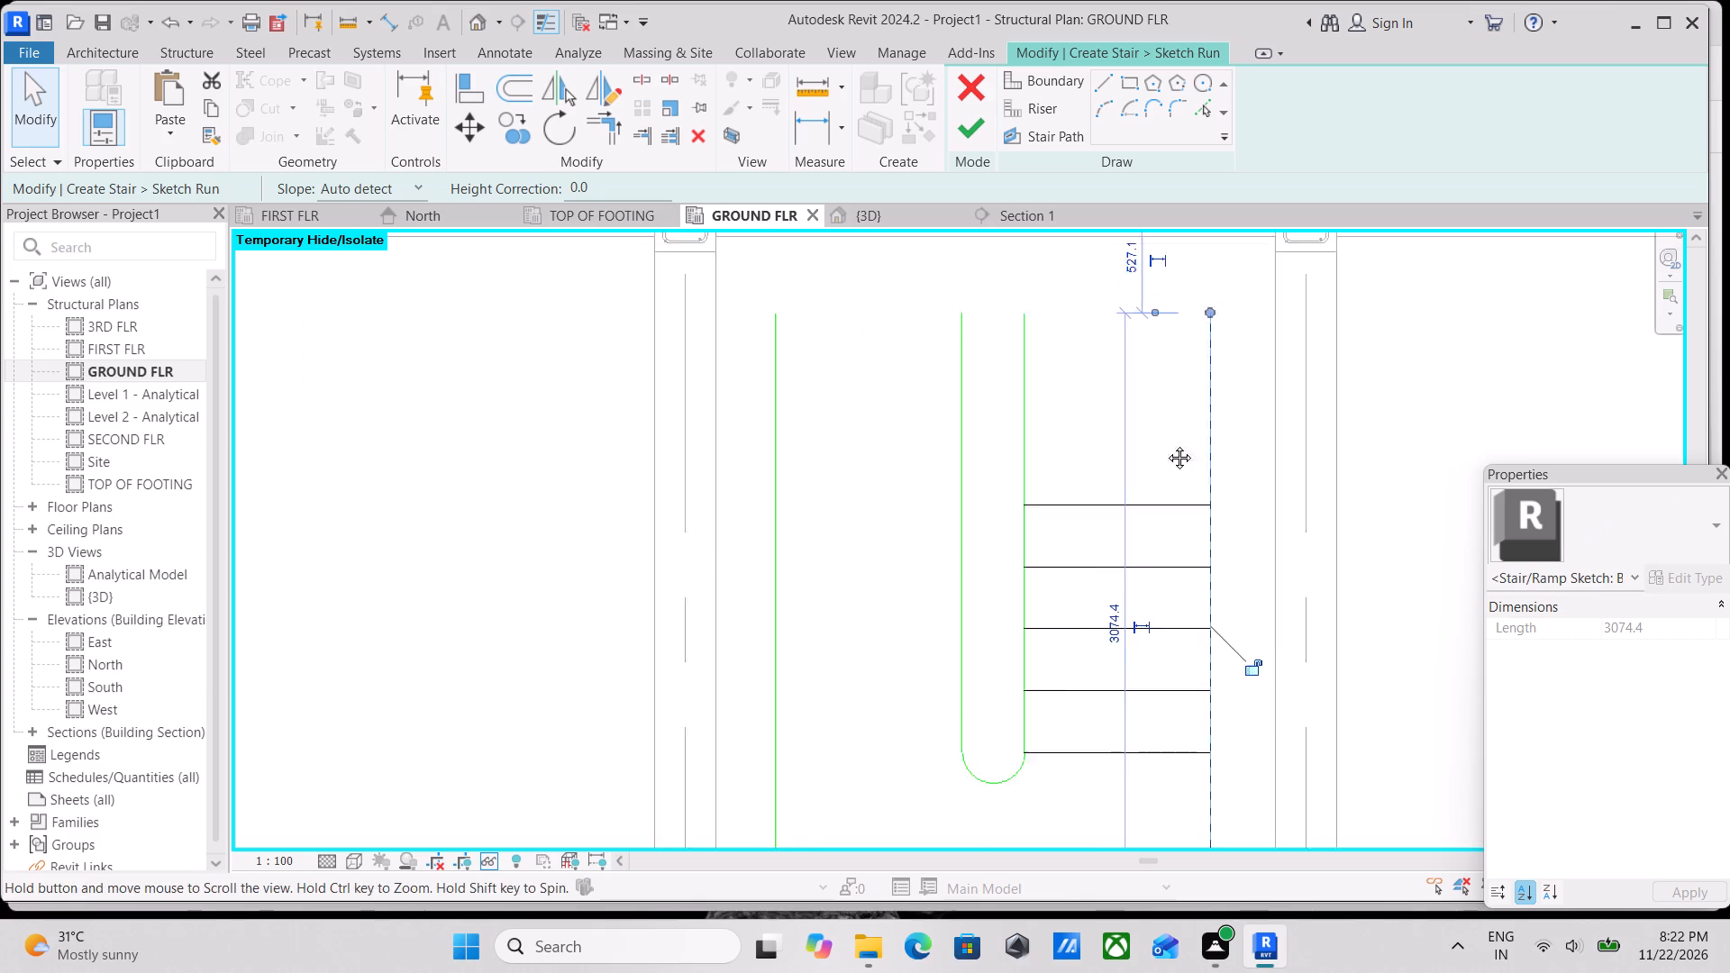
middle_drag(1166, 444, 1165, 599)
drag(1216, 486, 1216, 474)
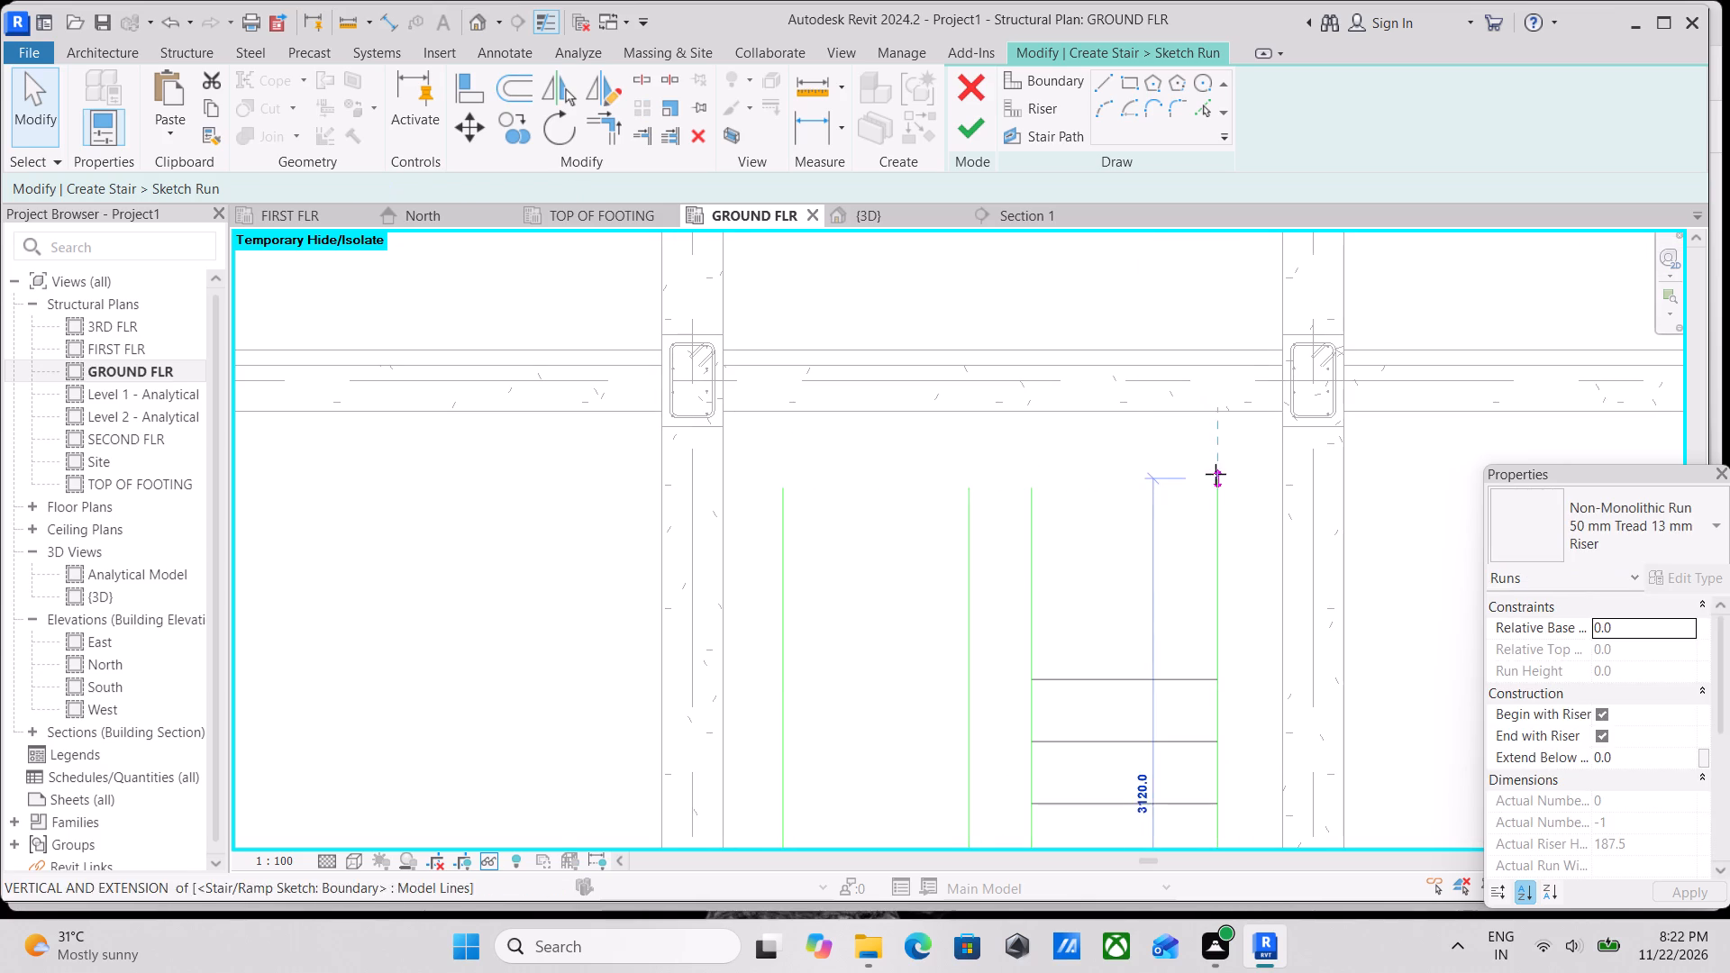
drag(1216, 474, 1201, 459)
click(1030, 496)
drag(1027, 490, 1027, 486)
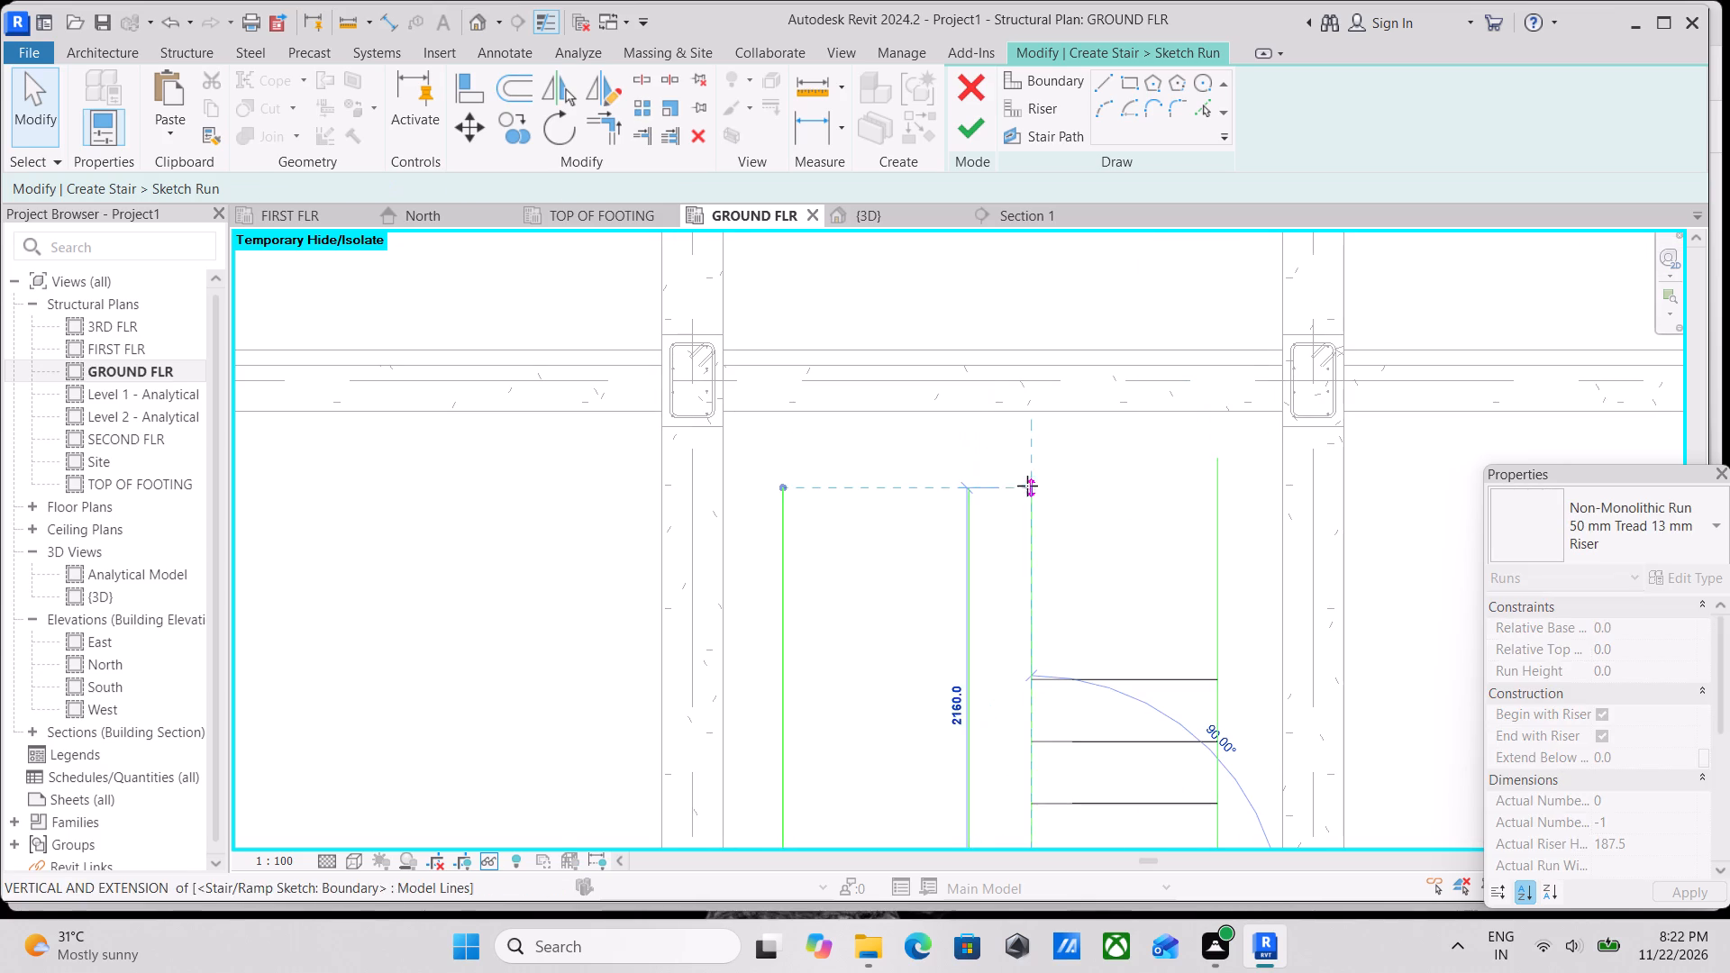
drag(1027, 486, 1024, 461)
click(965, 490)
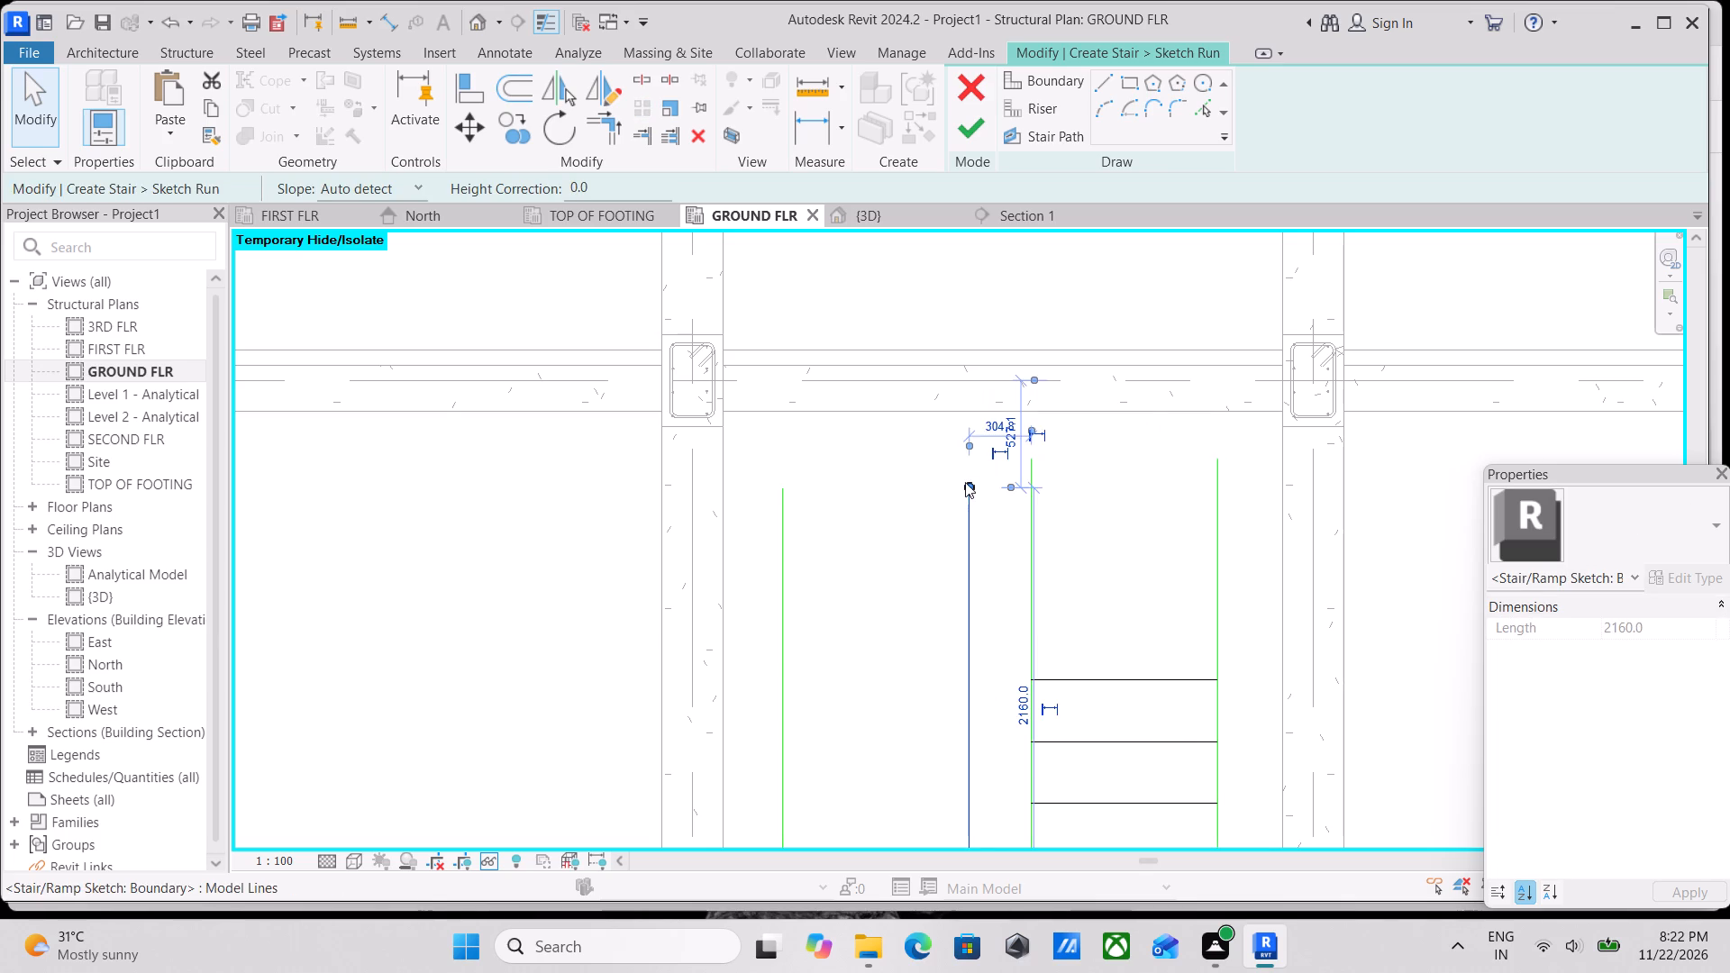
drag(965, 481, 969, 463)
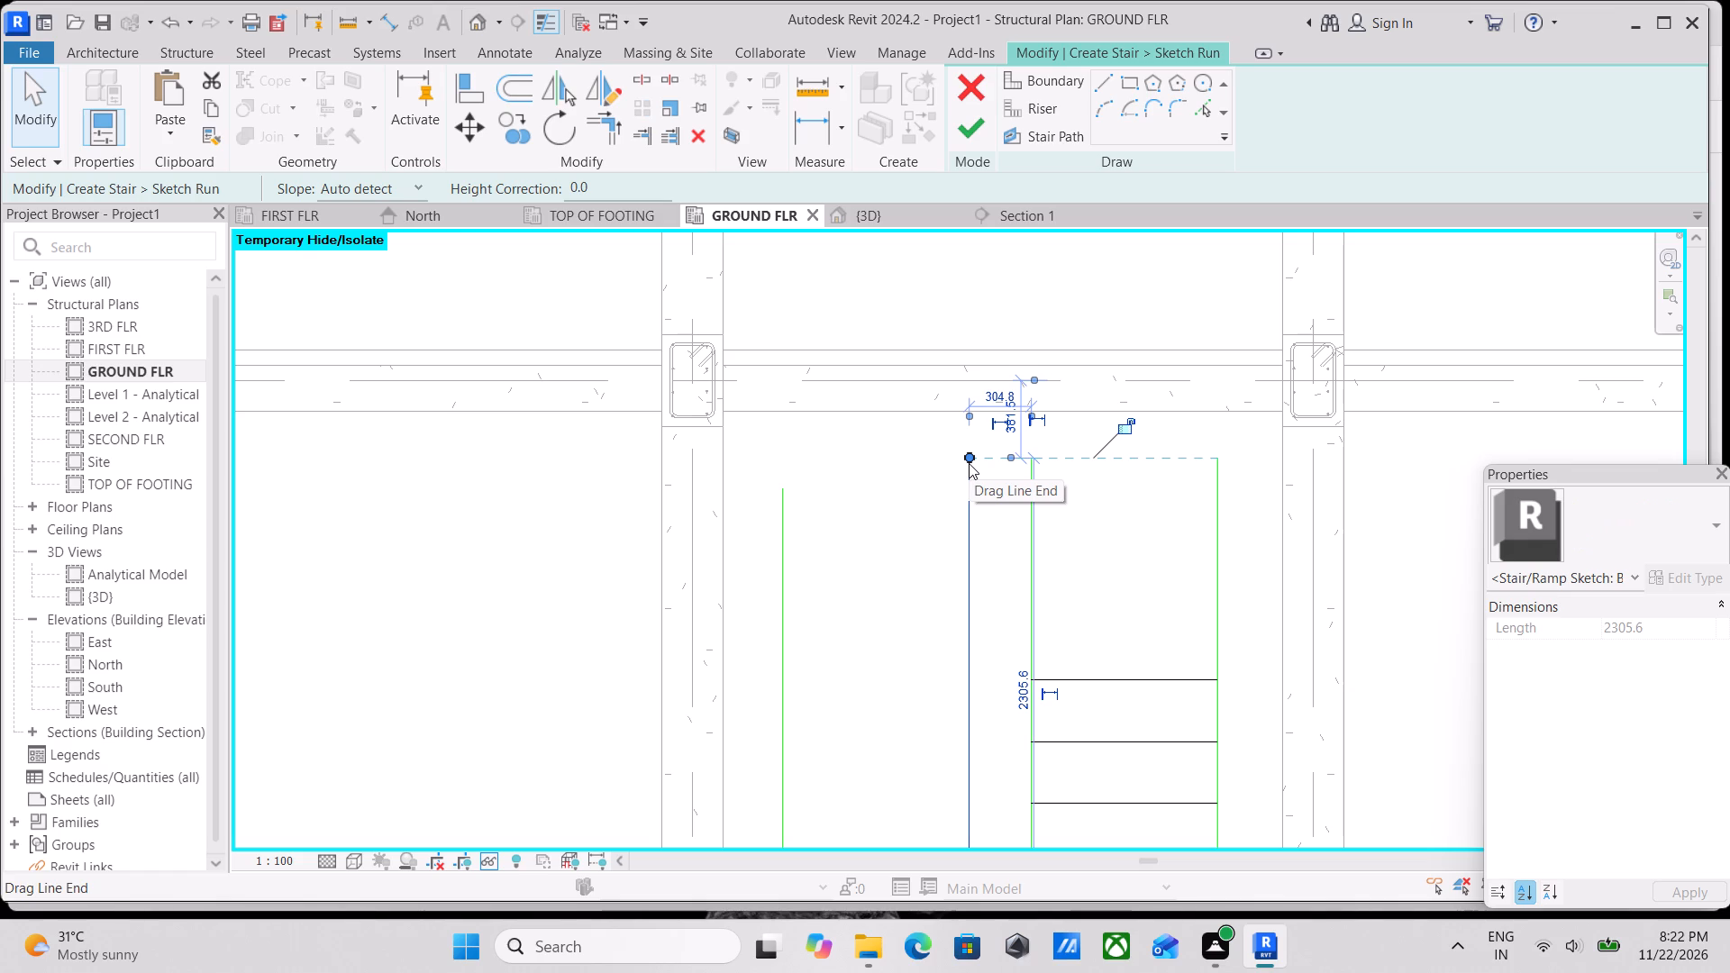
scroll(801, 530, up, 2)
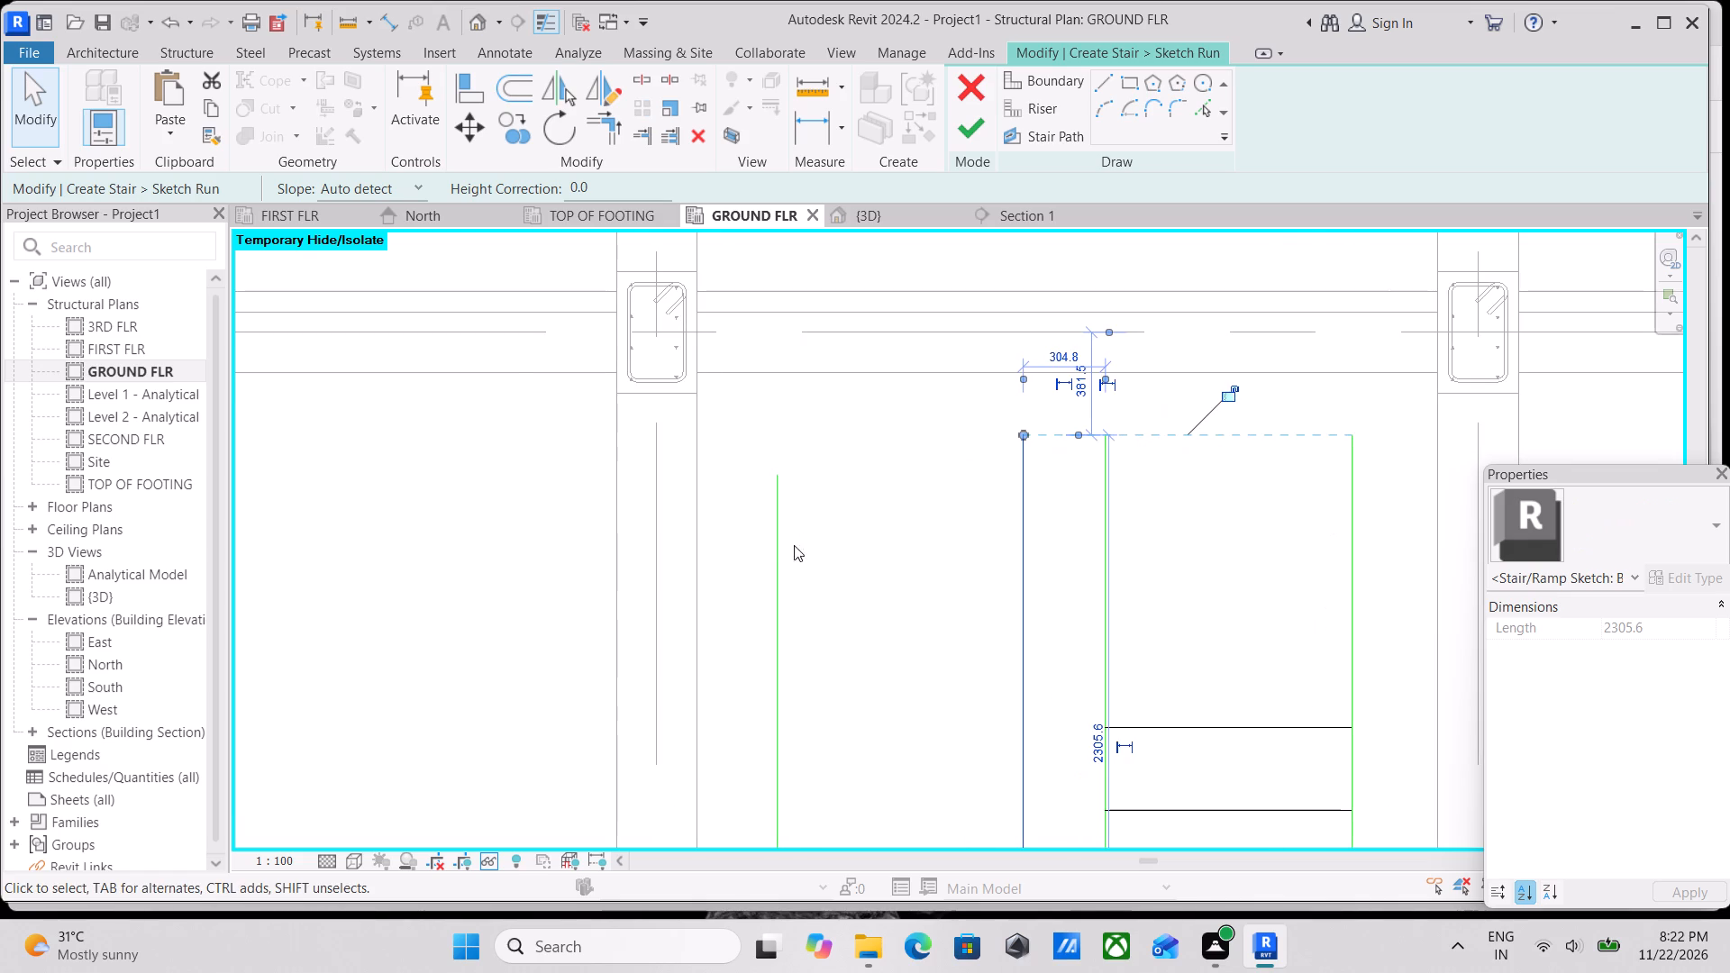
click(774, 547)
drag(777, 478, 778, 426)
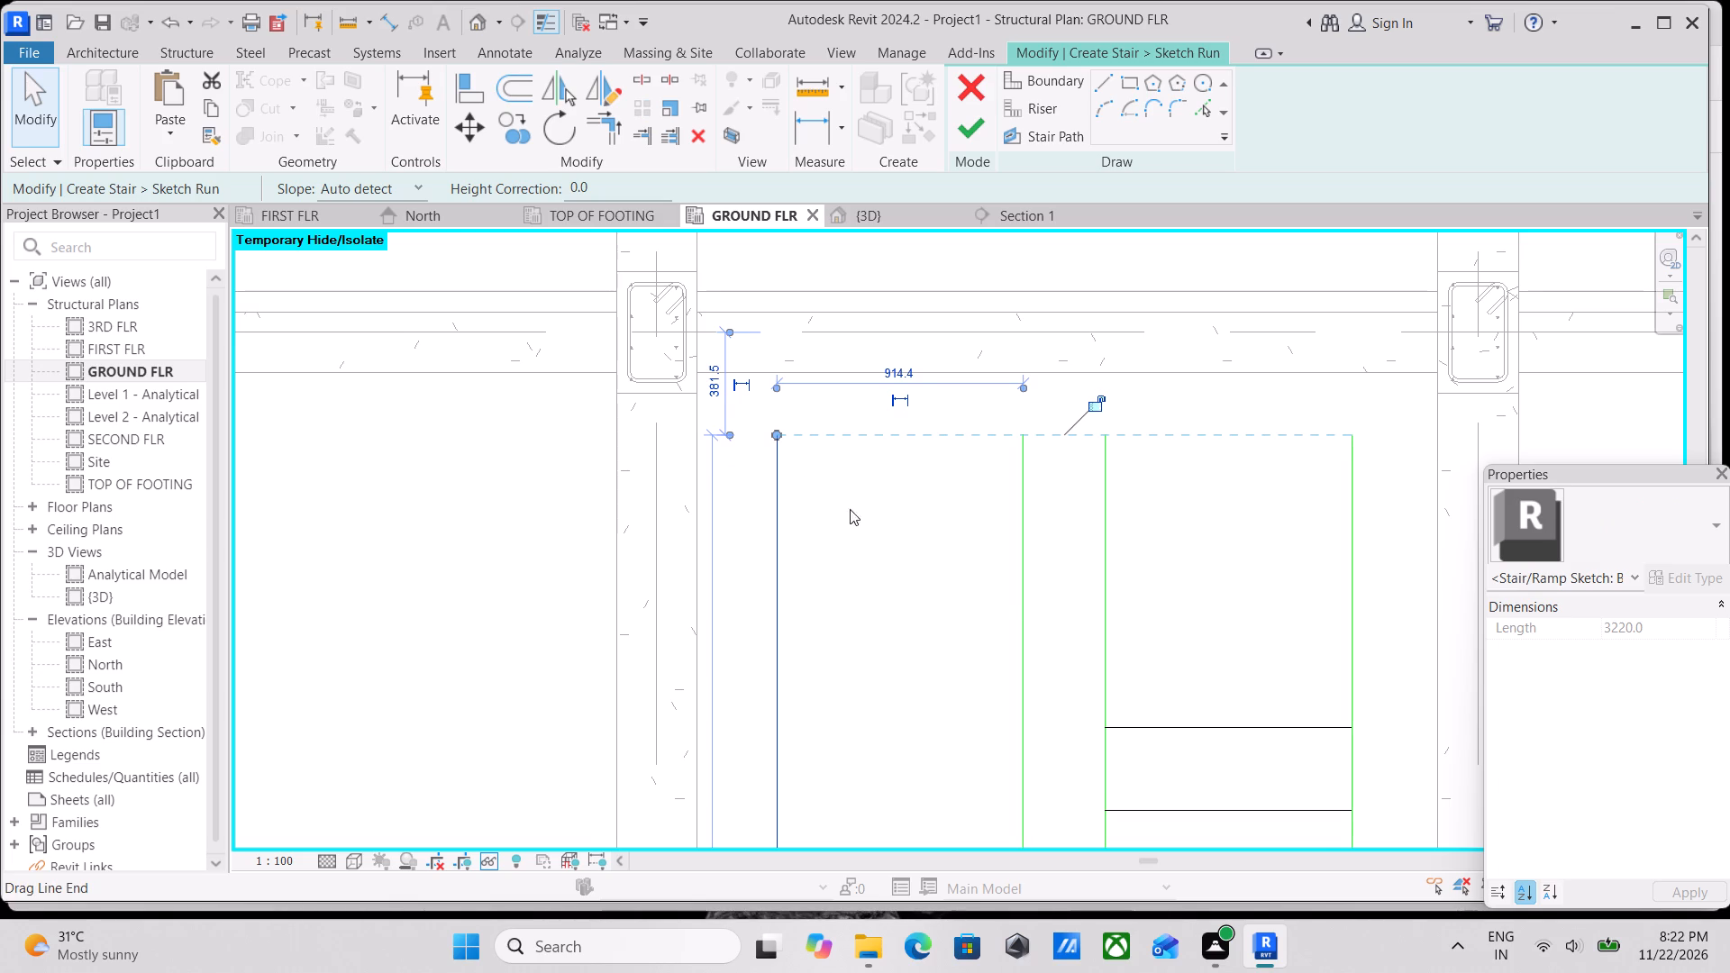
Offset three more risers successively up the right-hand flight at 1' spacing, toward the upper ends of the boundary lines.
click(1209, 114)
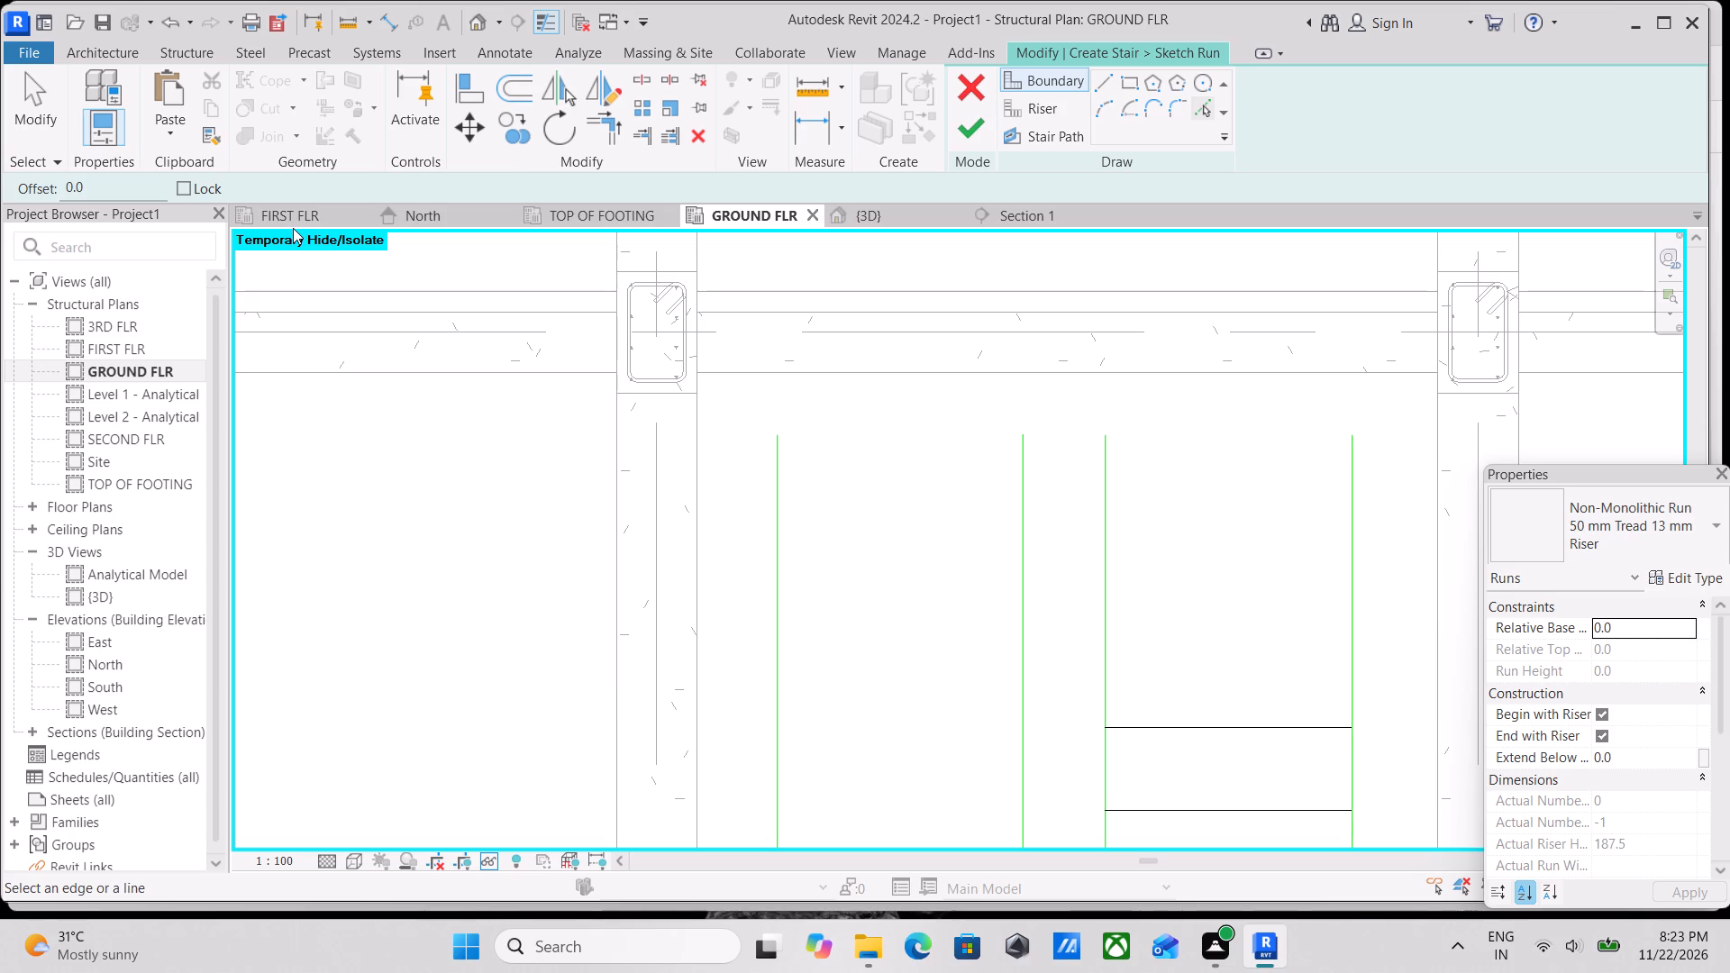
click(1008, 112)
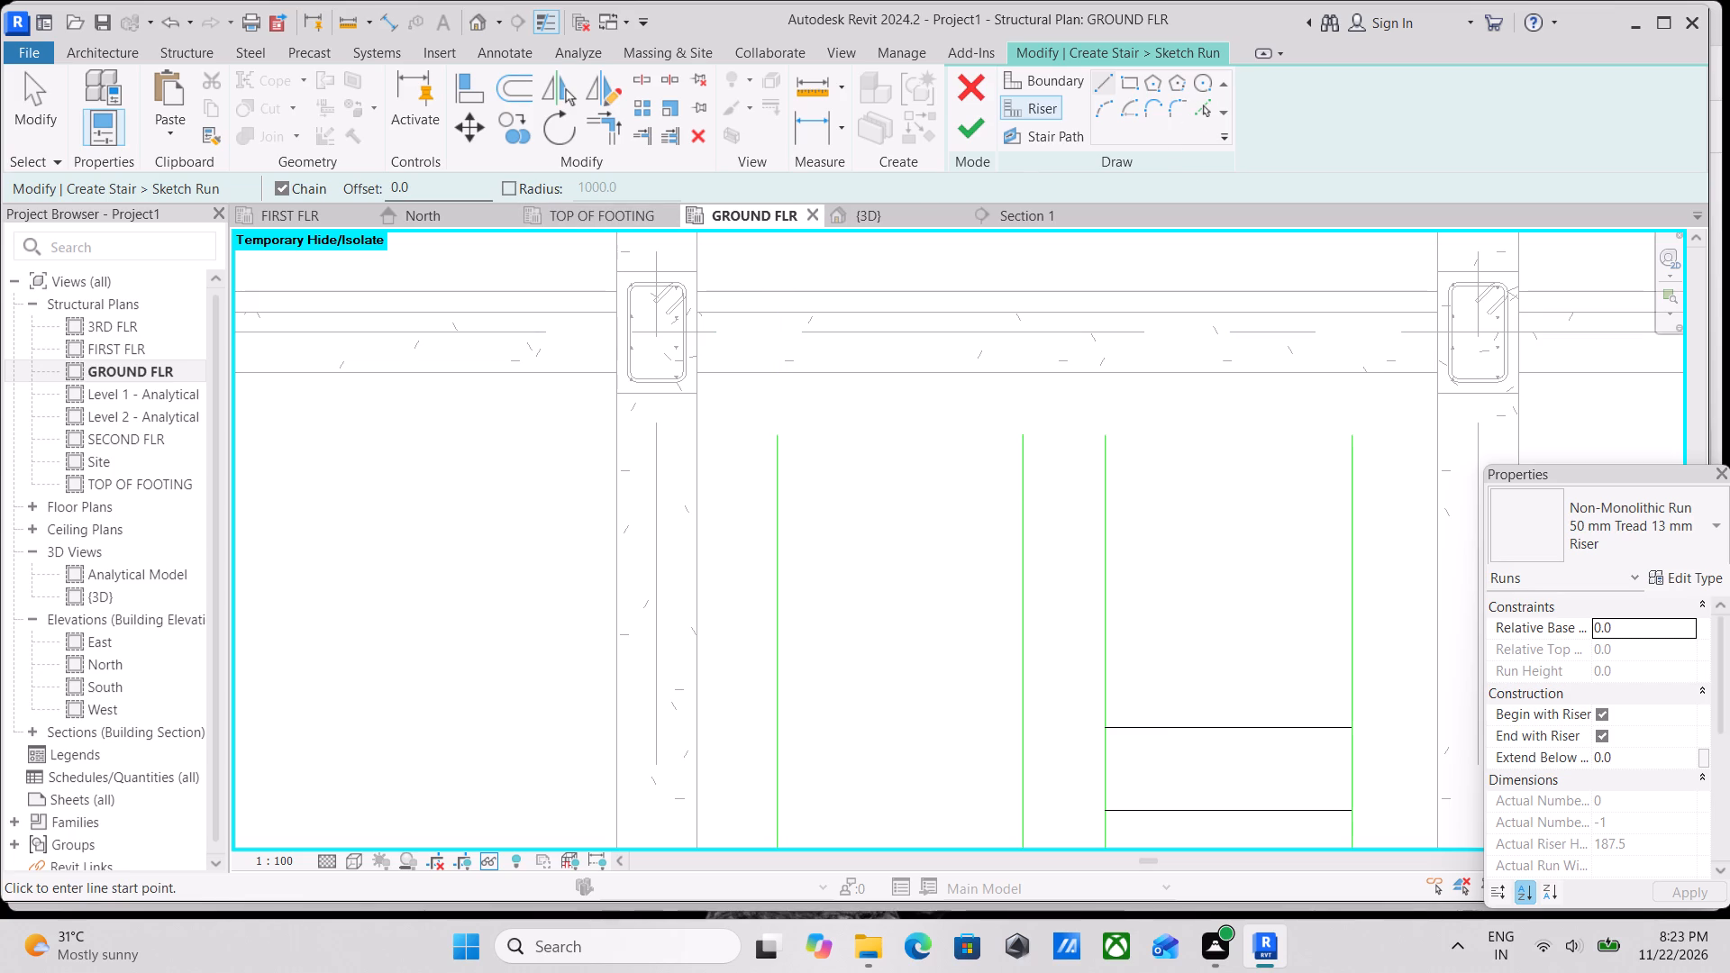
drag(427, 186, 352, 196)
text(1')
key(Return)
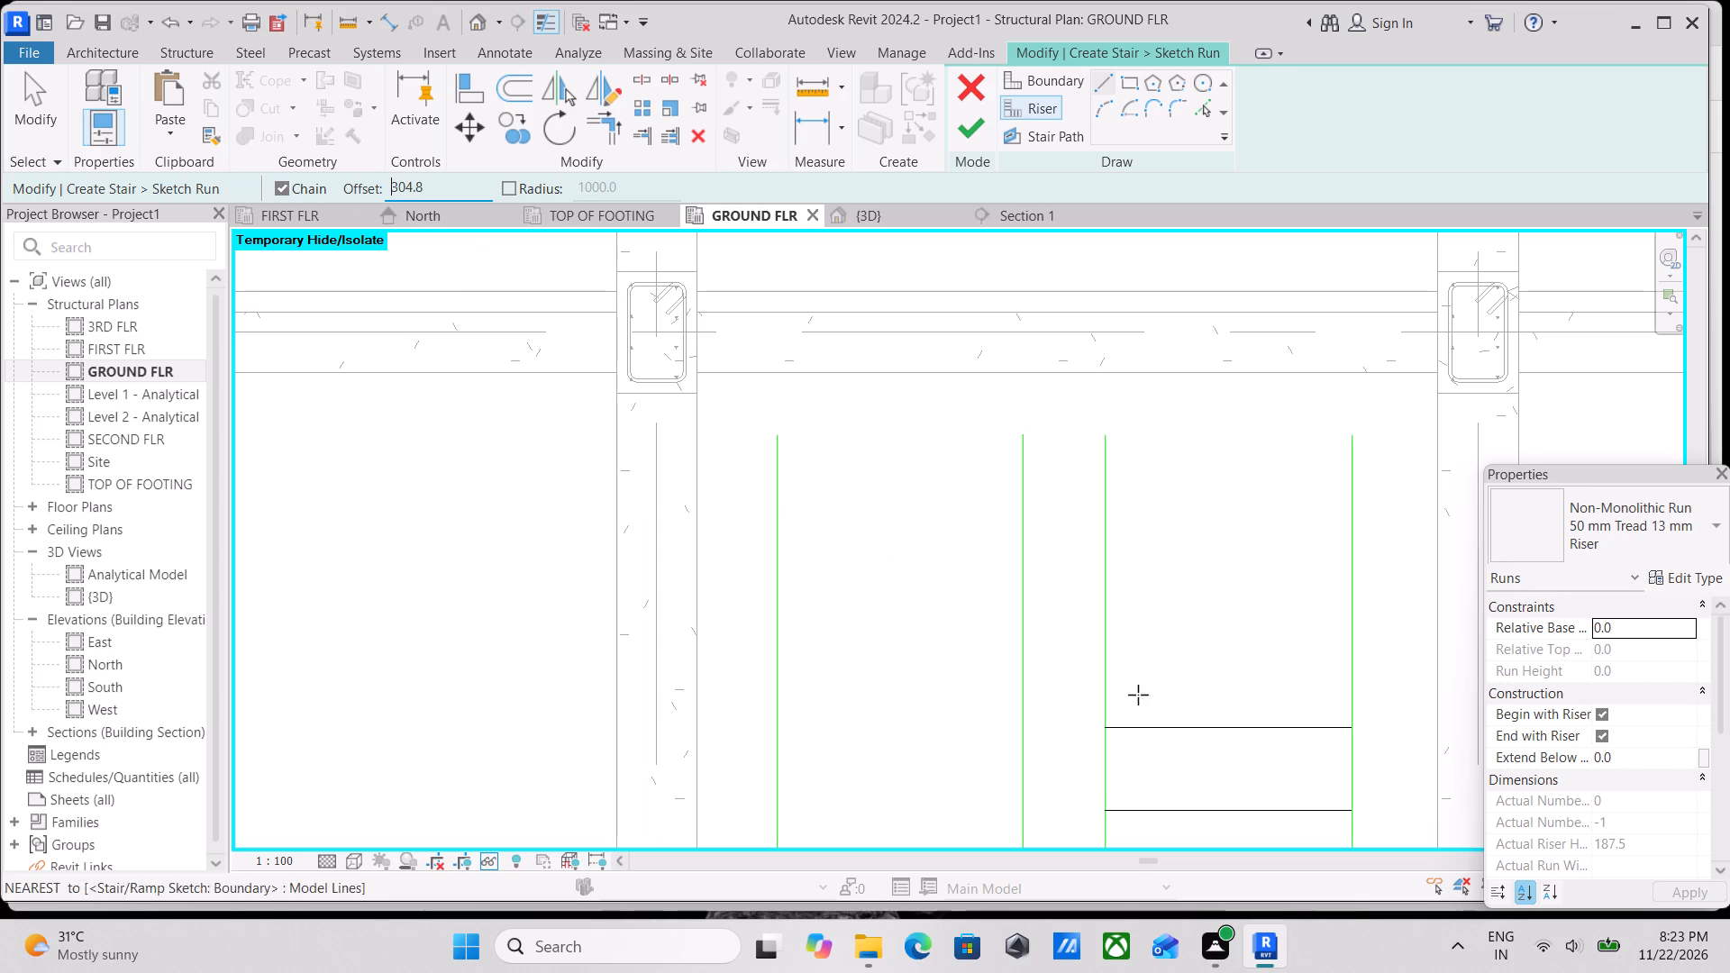
click(1207, 110)
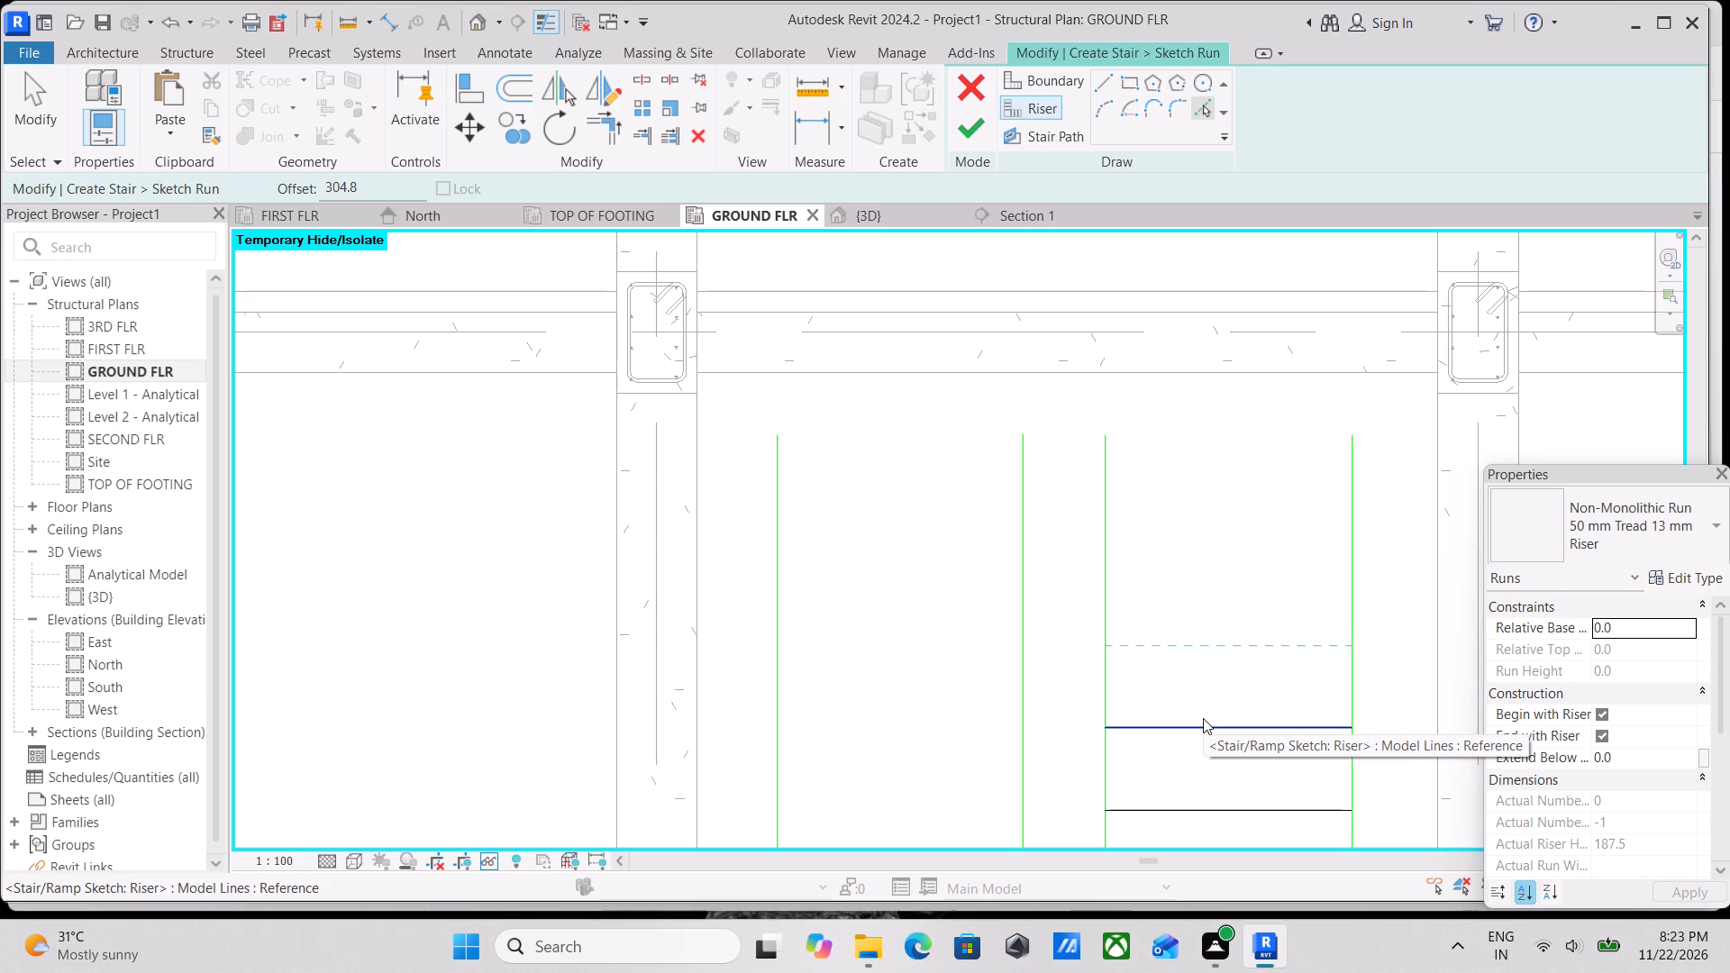
scroll(1203, 718, down, 1)
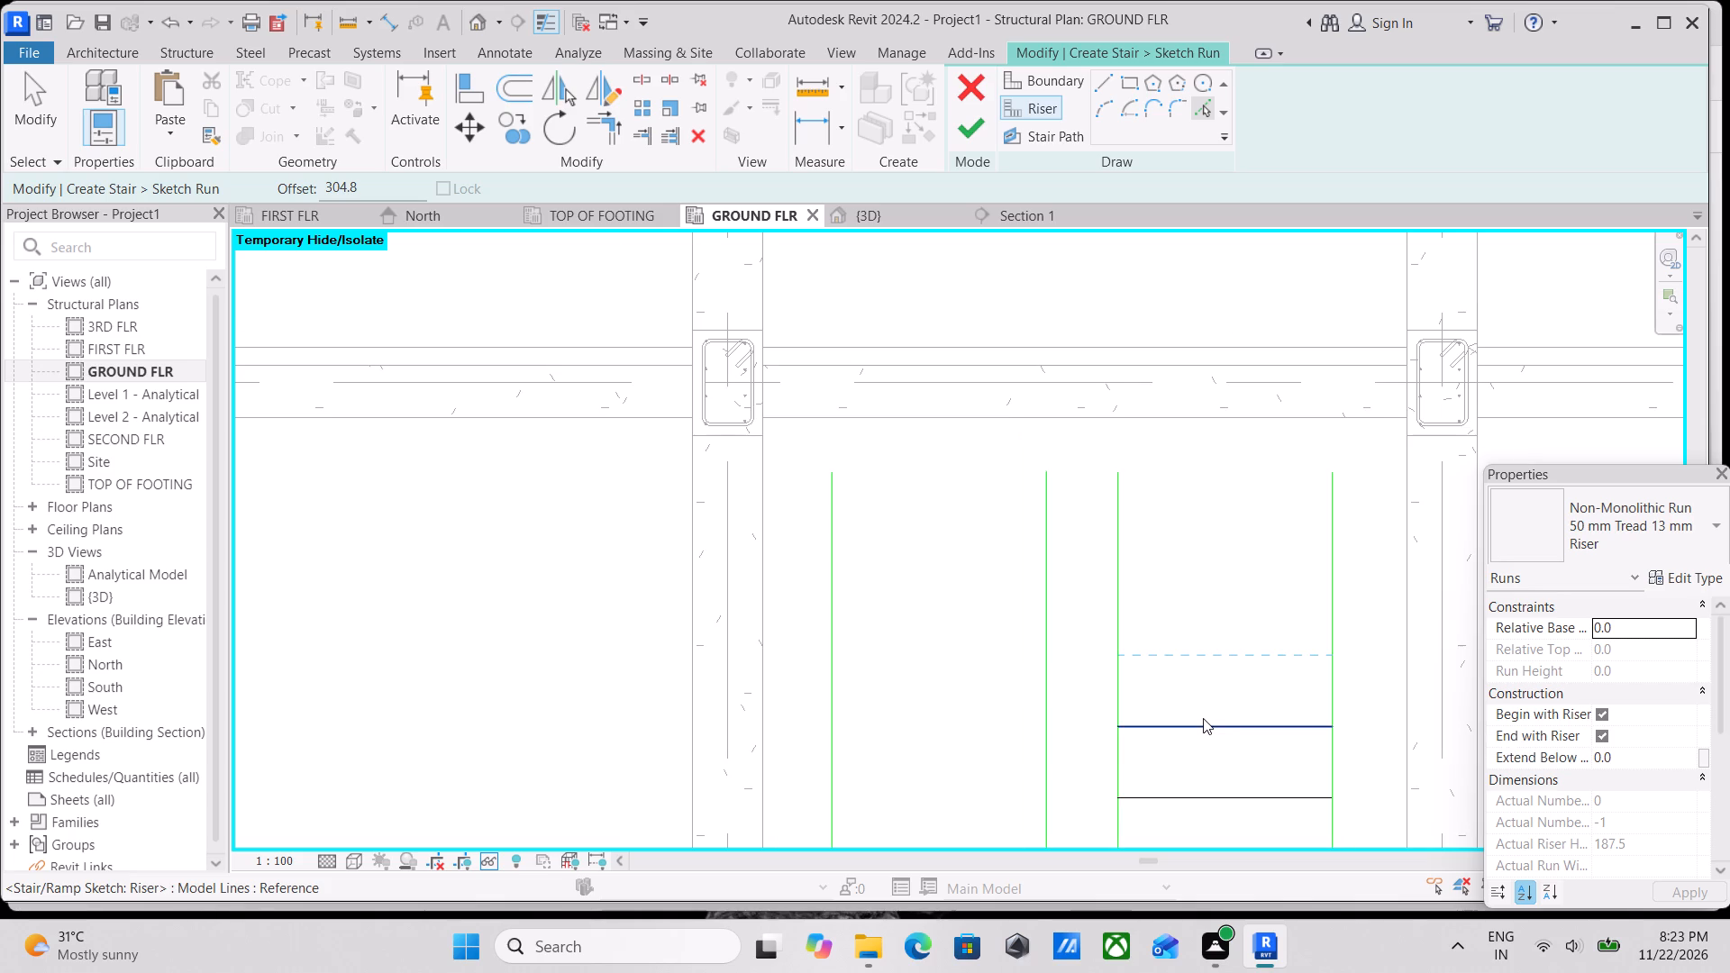
click(1206, 722)
middle_drag(1202, 687, 1206, 745)
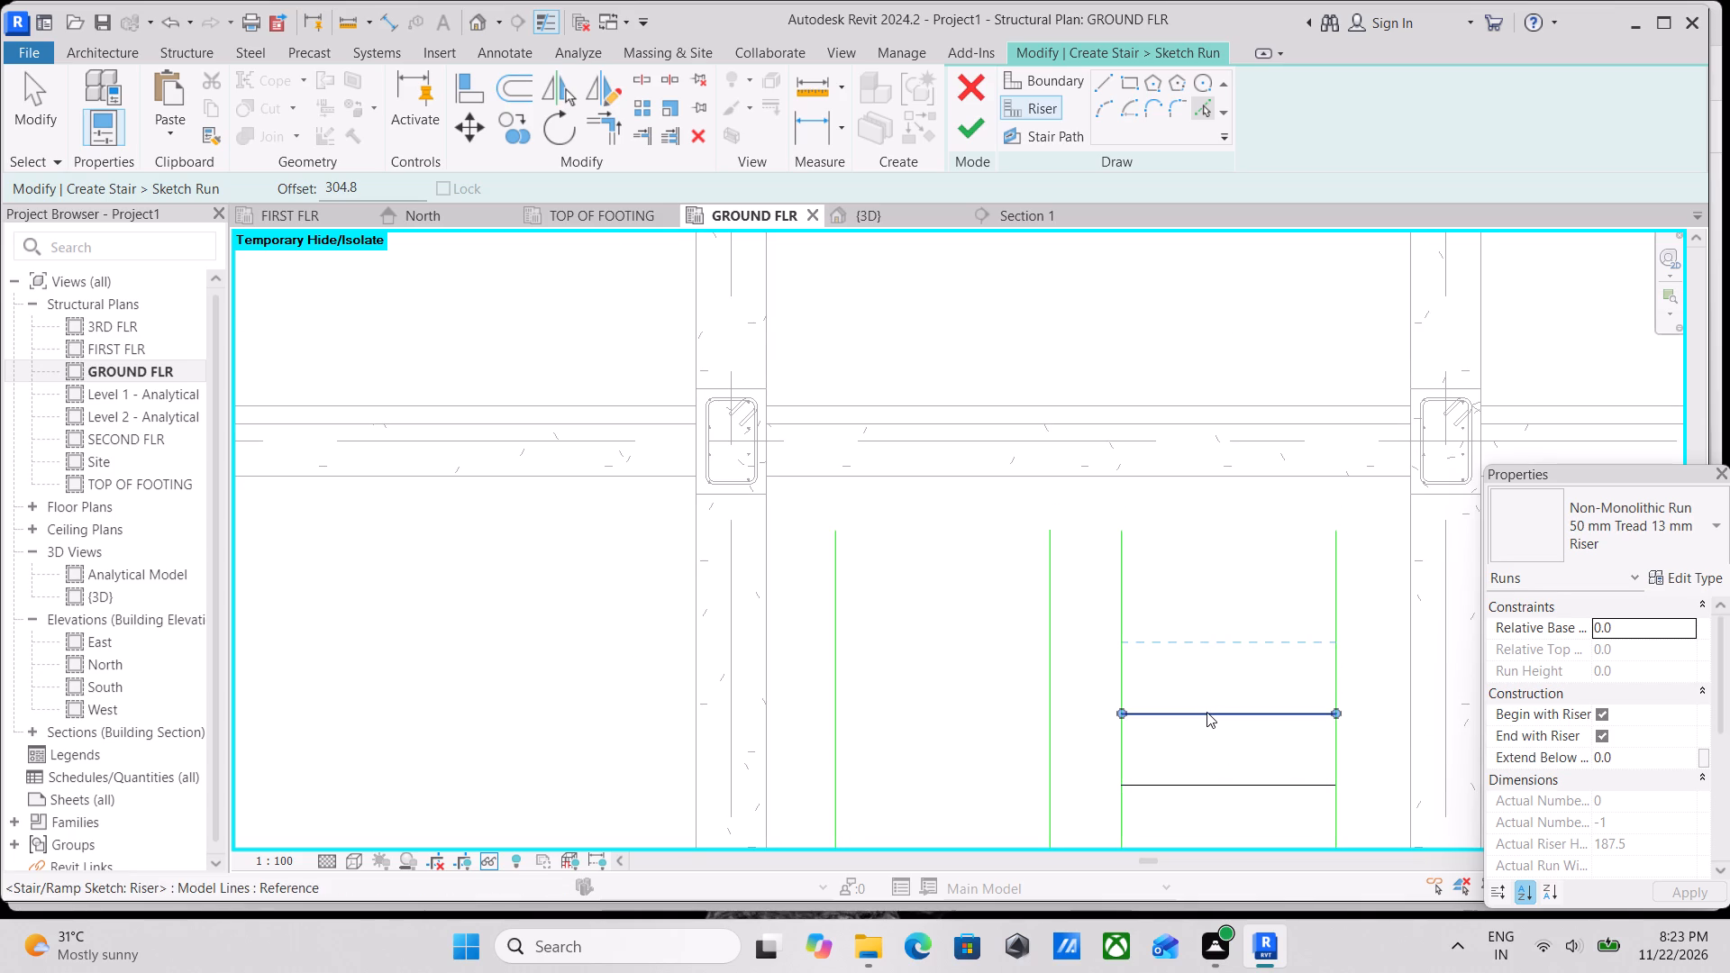
click(1202, 708)
middle_drag(1202, 673, 1185, 752)
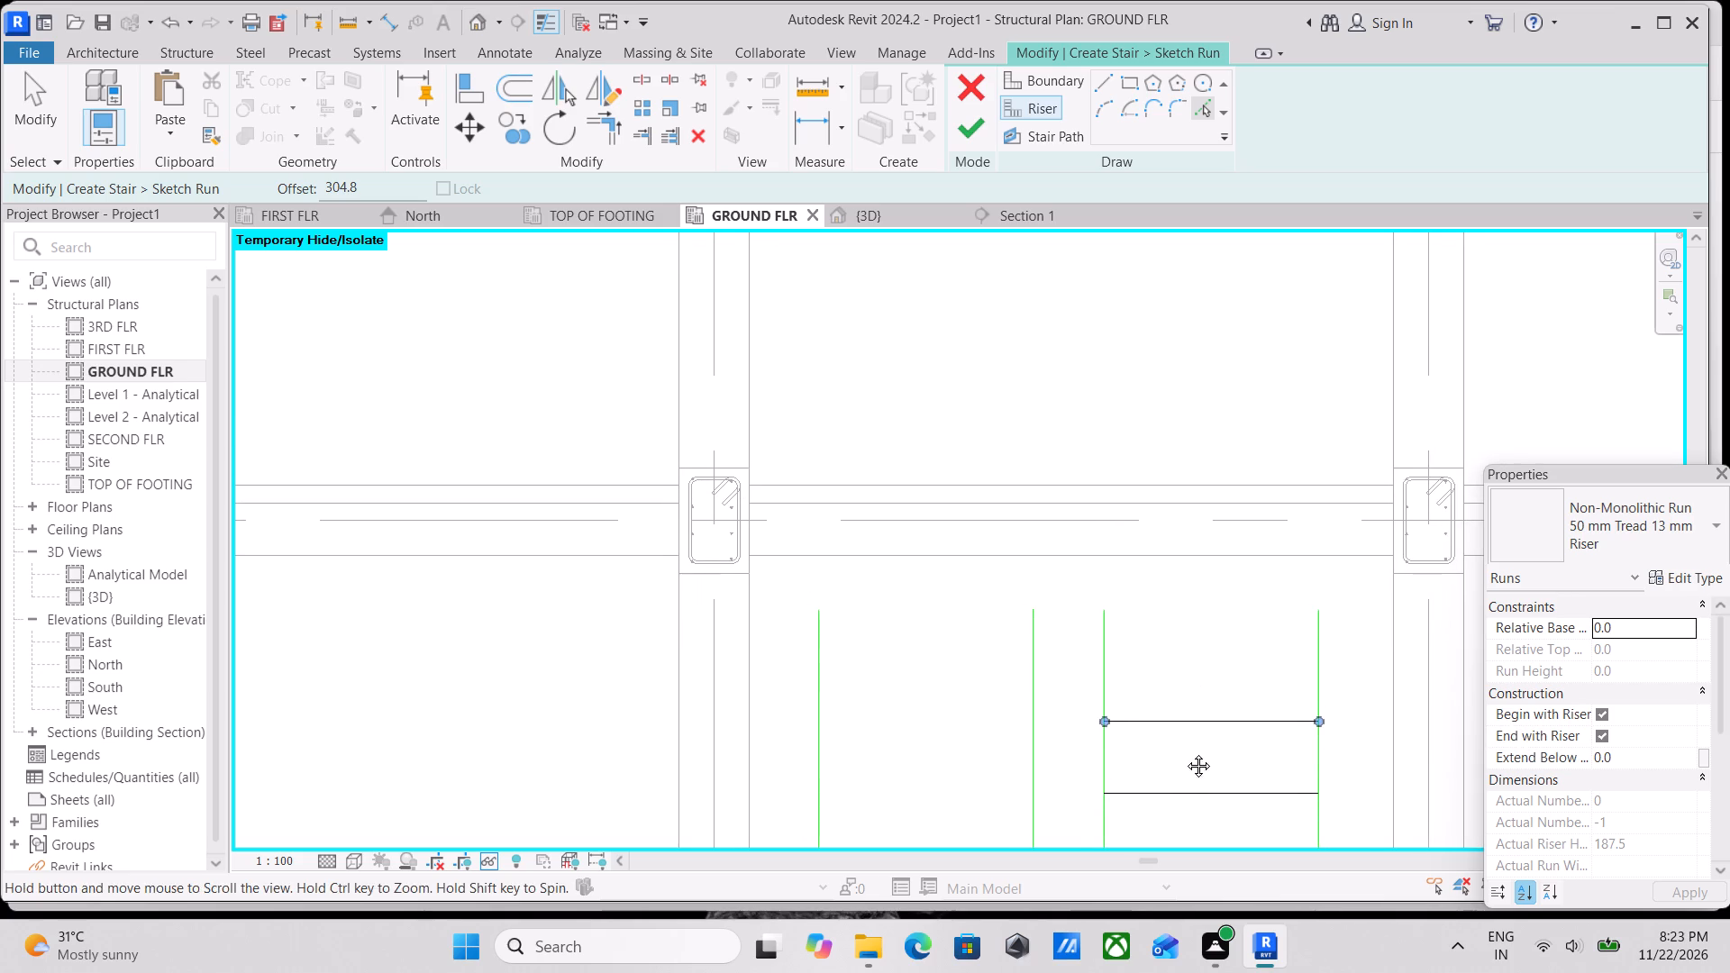
middle_drag(1185, 752, 1187, 752)
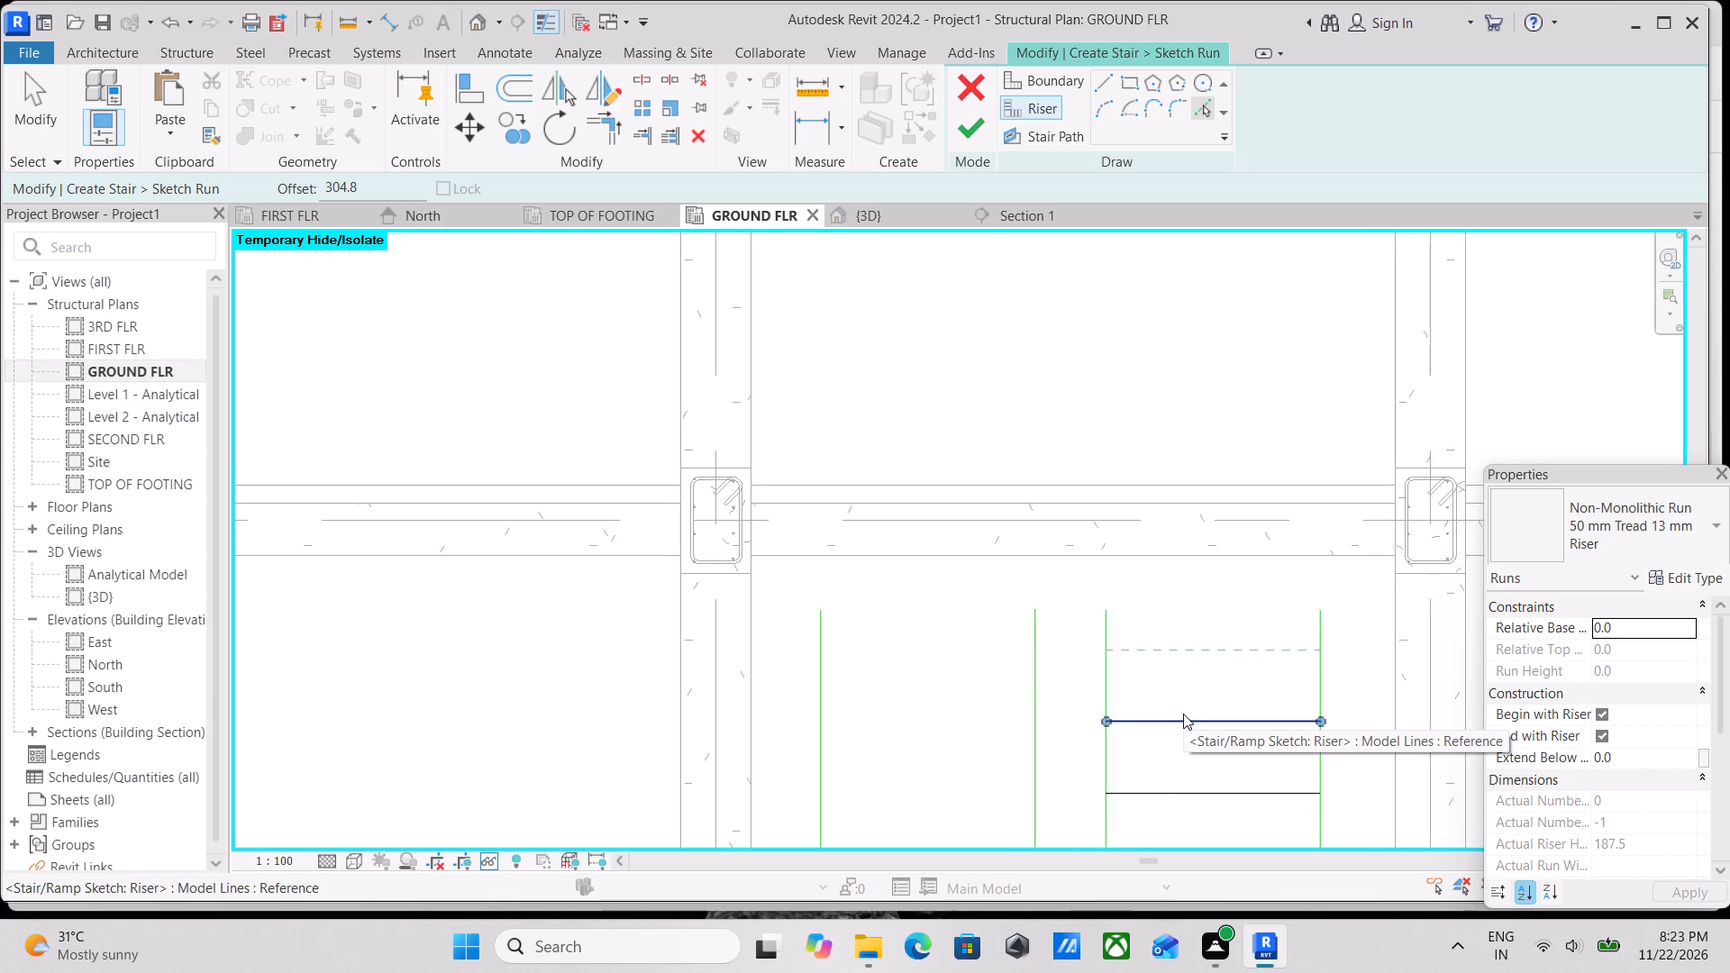
click(1183, 714)
Draw the left-hand flight's first riser with zero offset, from the left end of the well's arc across to the outer boundary line.
scroll(1183, 714, down, 2)
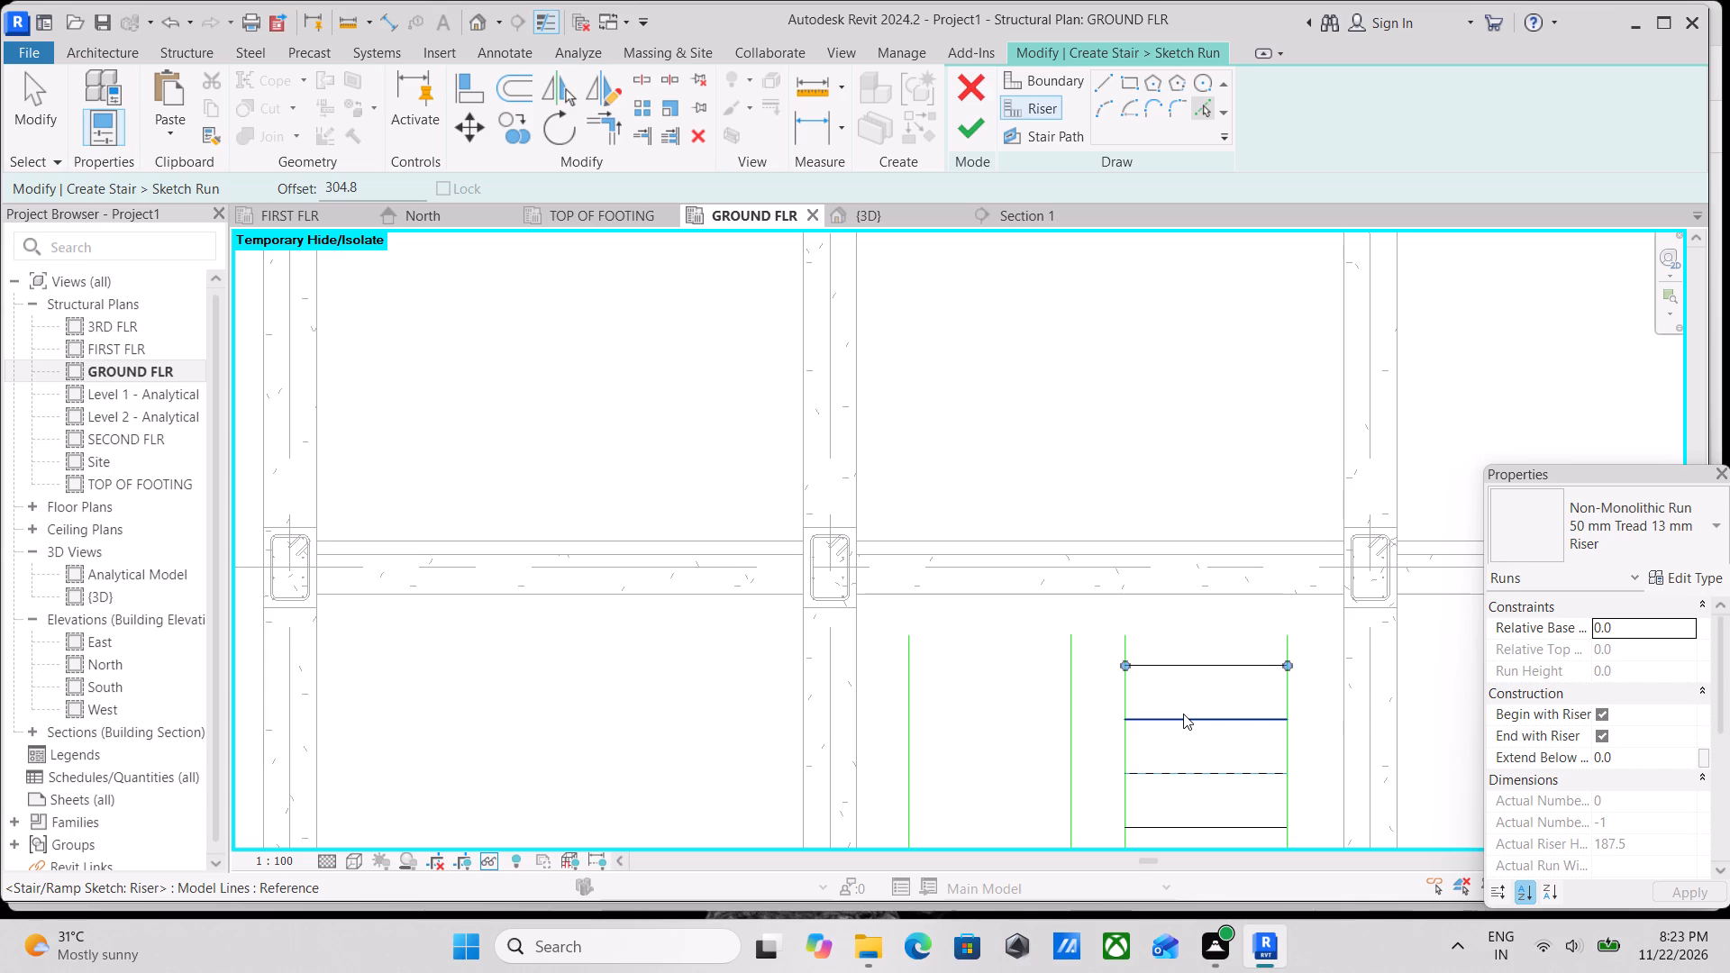
scroll(1183, 714, up, 3)
scroll(1166, 718, down, 3)
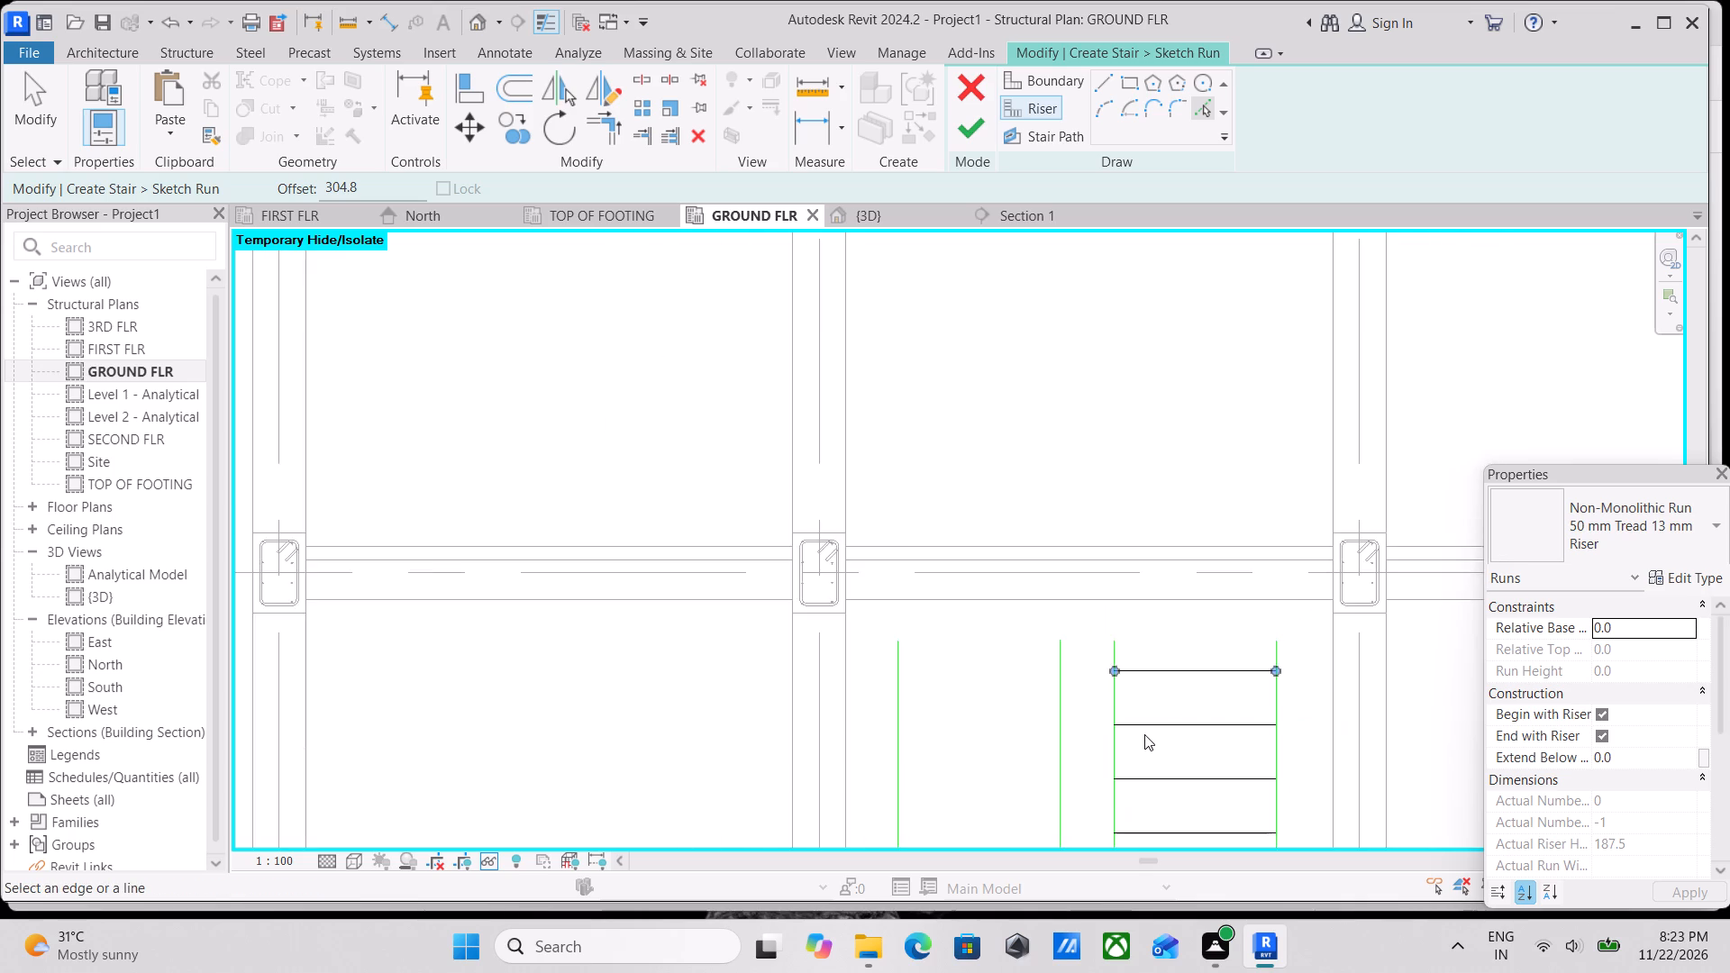
scroll(1145, 740, down, 7)
middle_drag(1156, 737, 1120, 541)
scroll(1074, 701, up, 2)
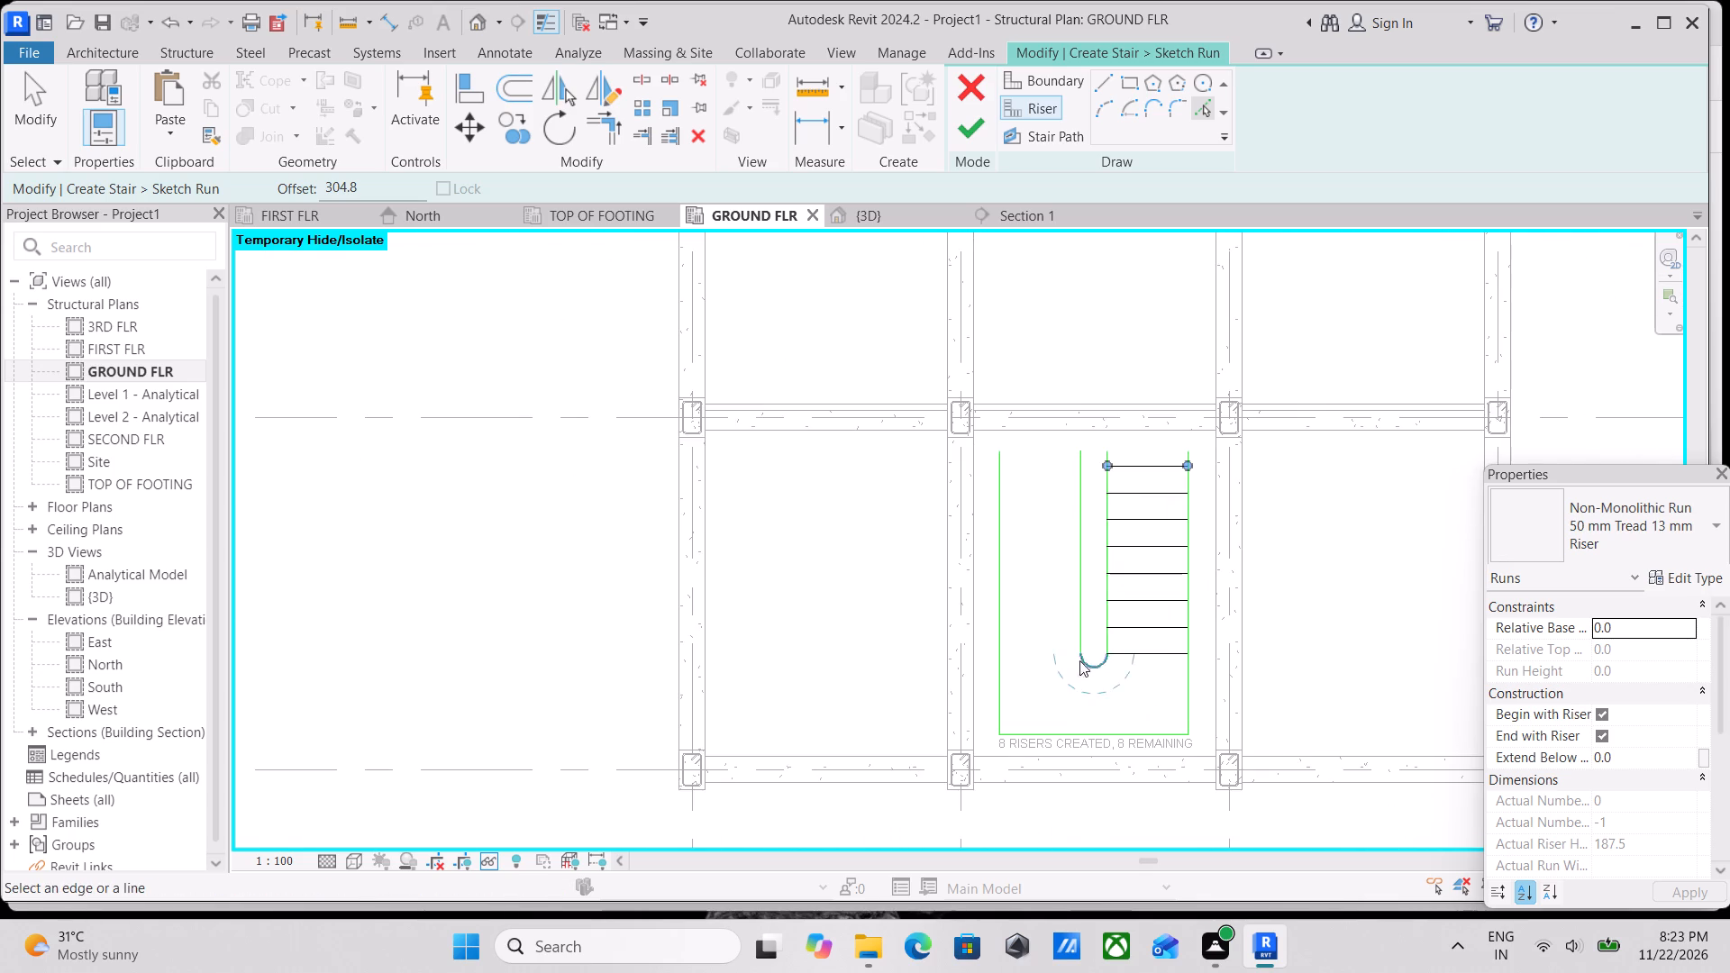
scroll(1106, 672, up, 2)
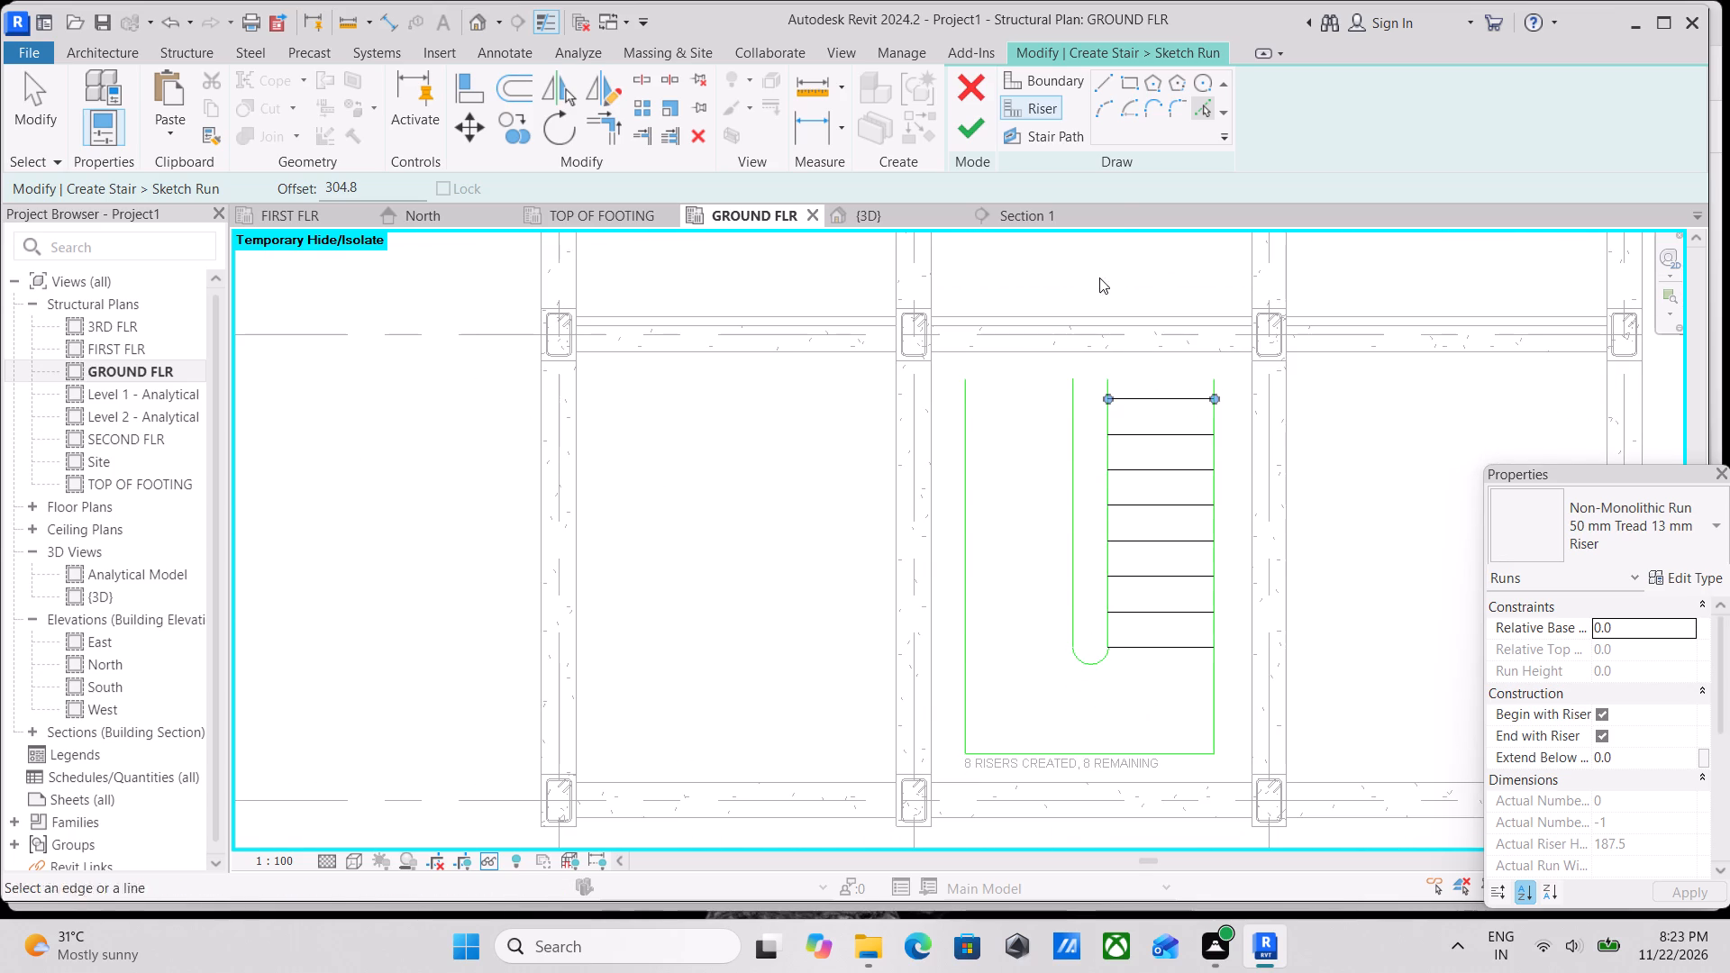
click(1099, 80)
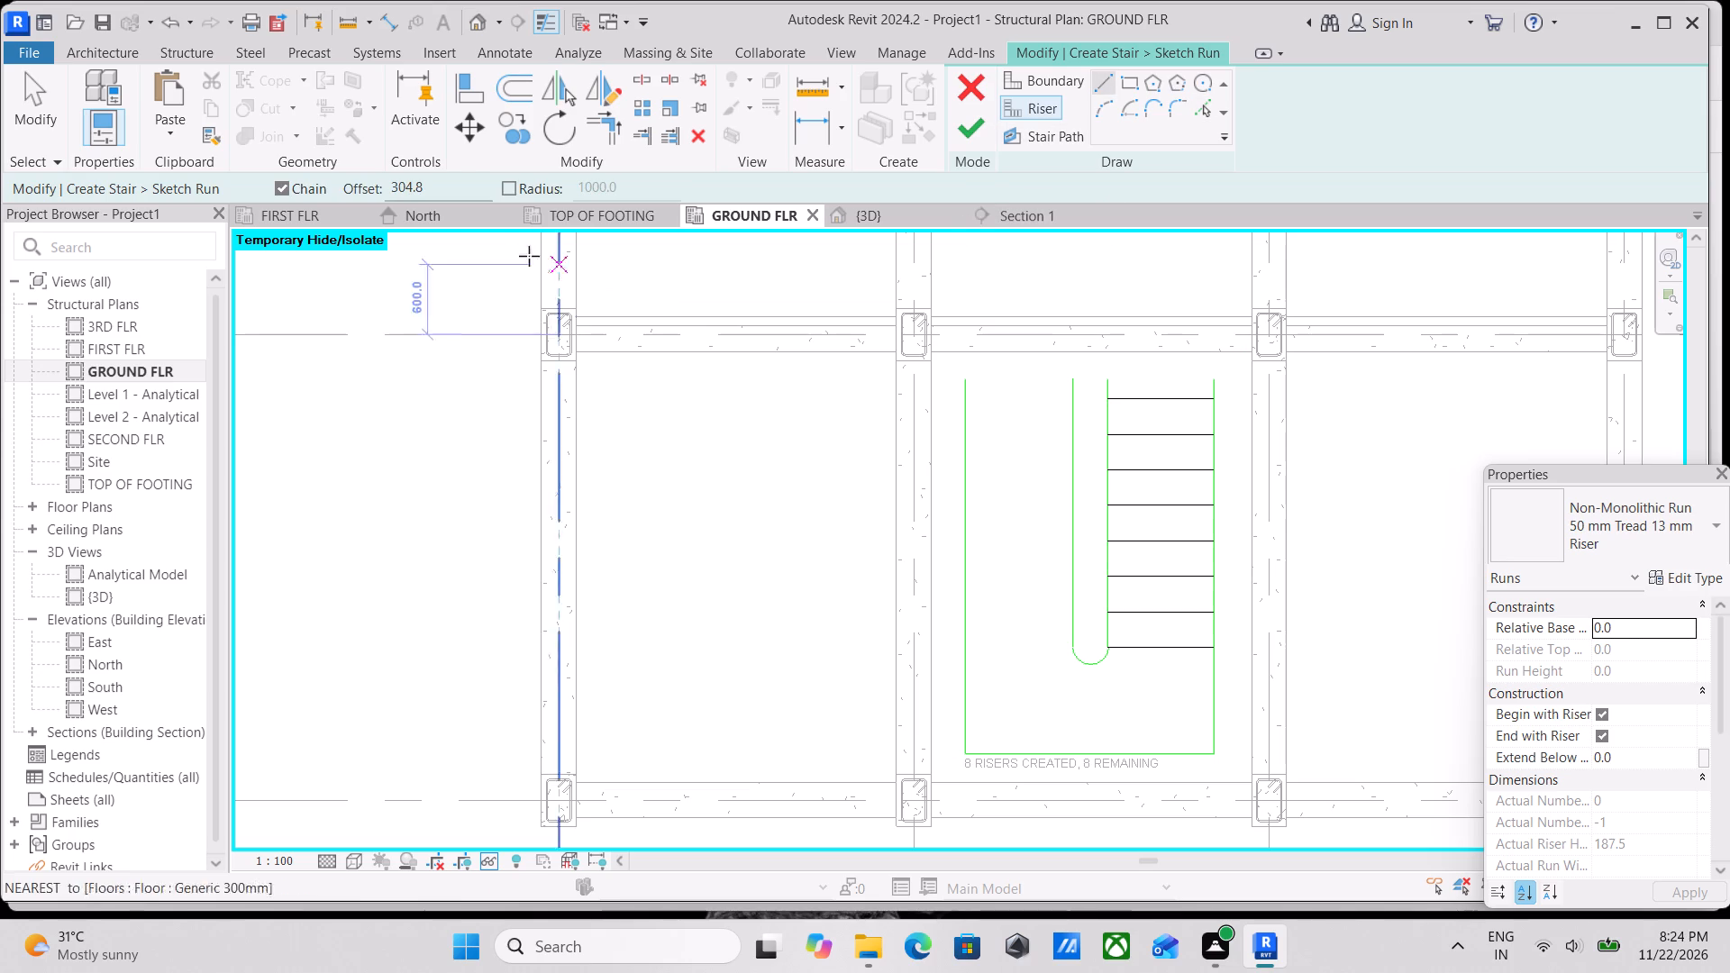
drag(472, 195, 331, 199)
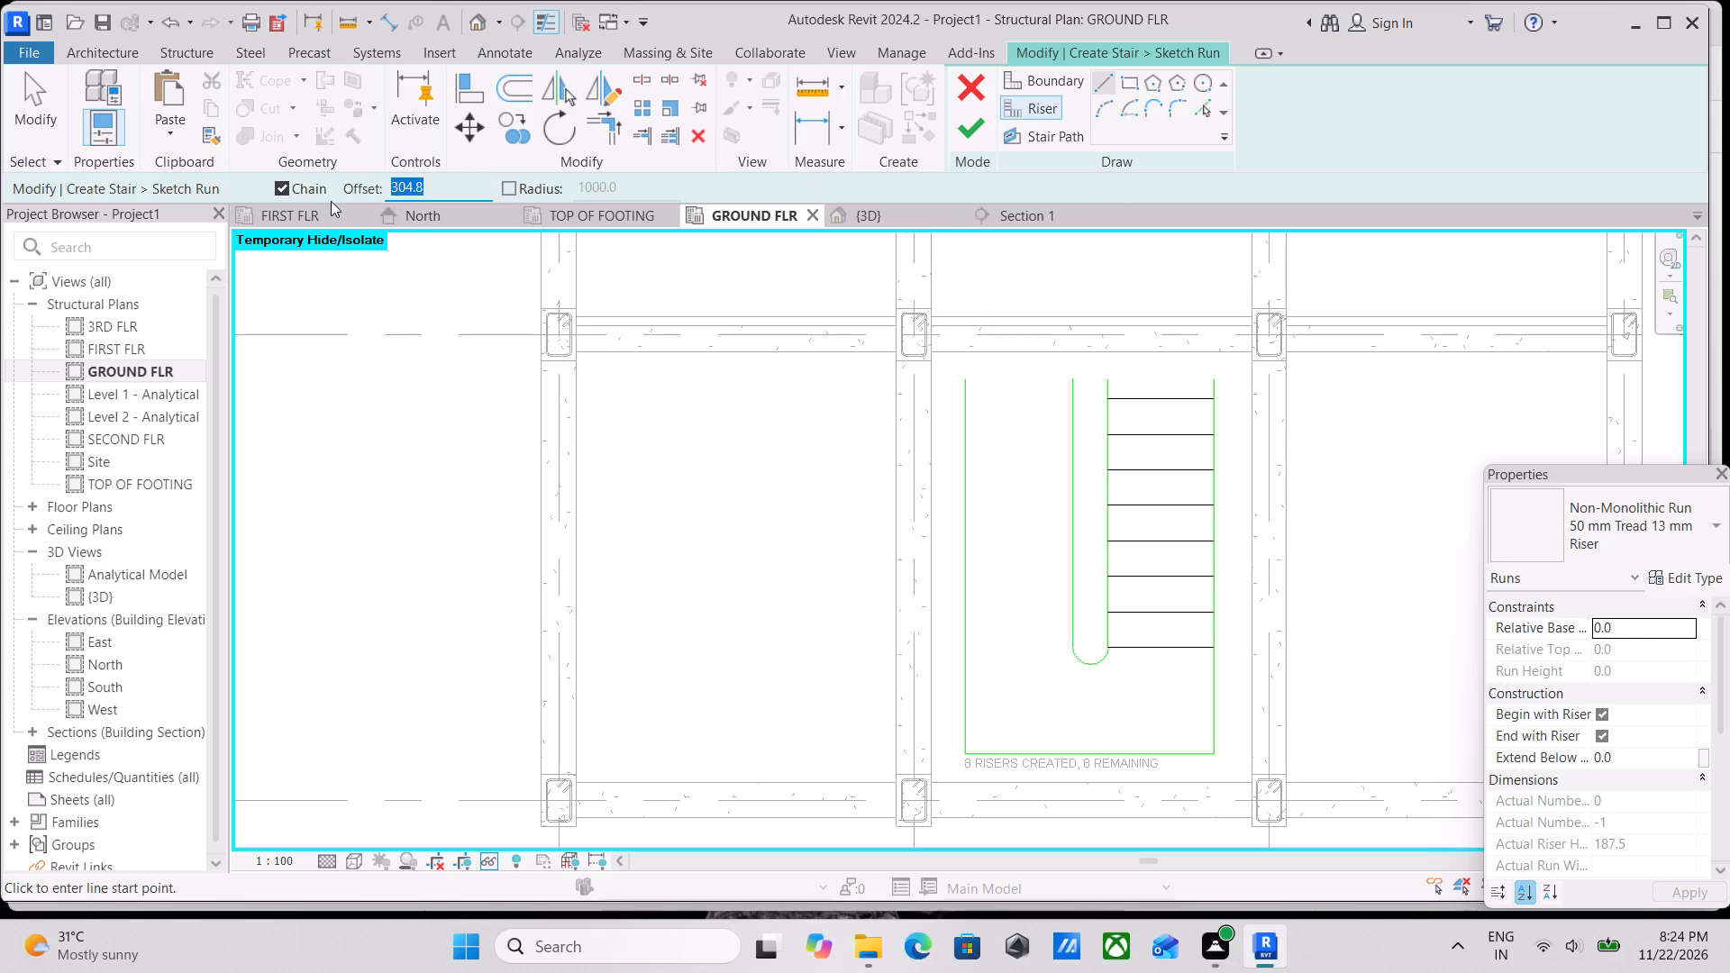
key(0)
key(Return)
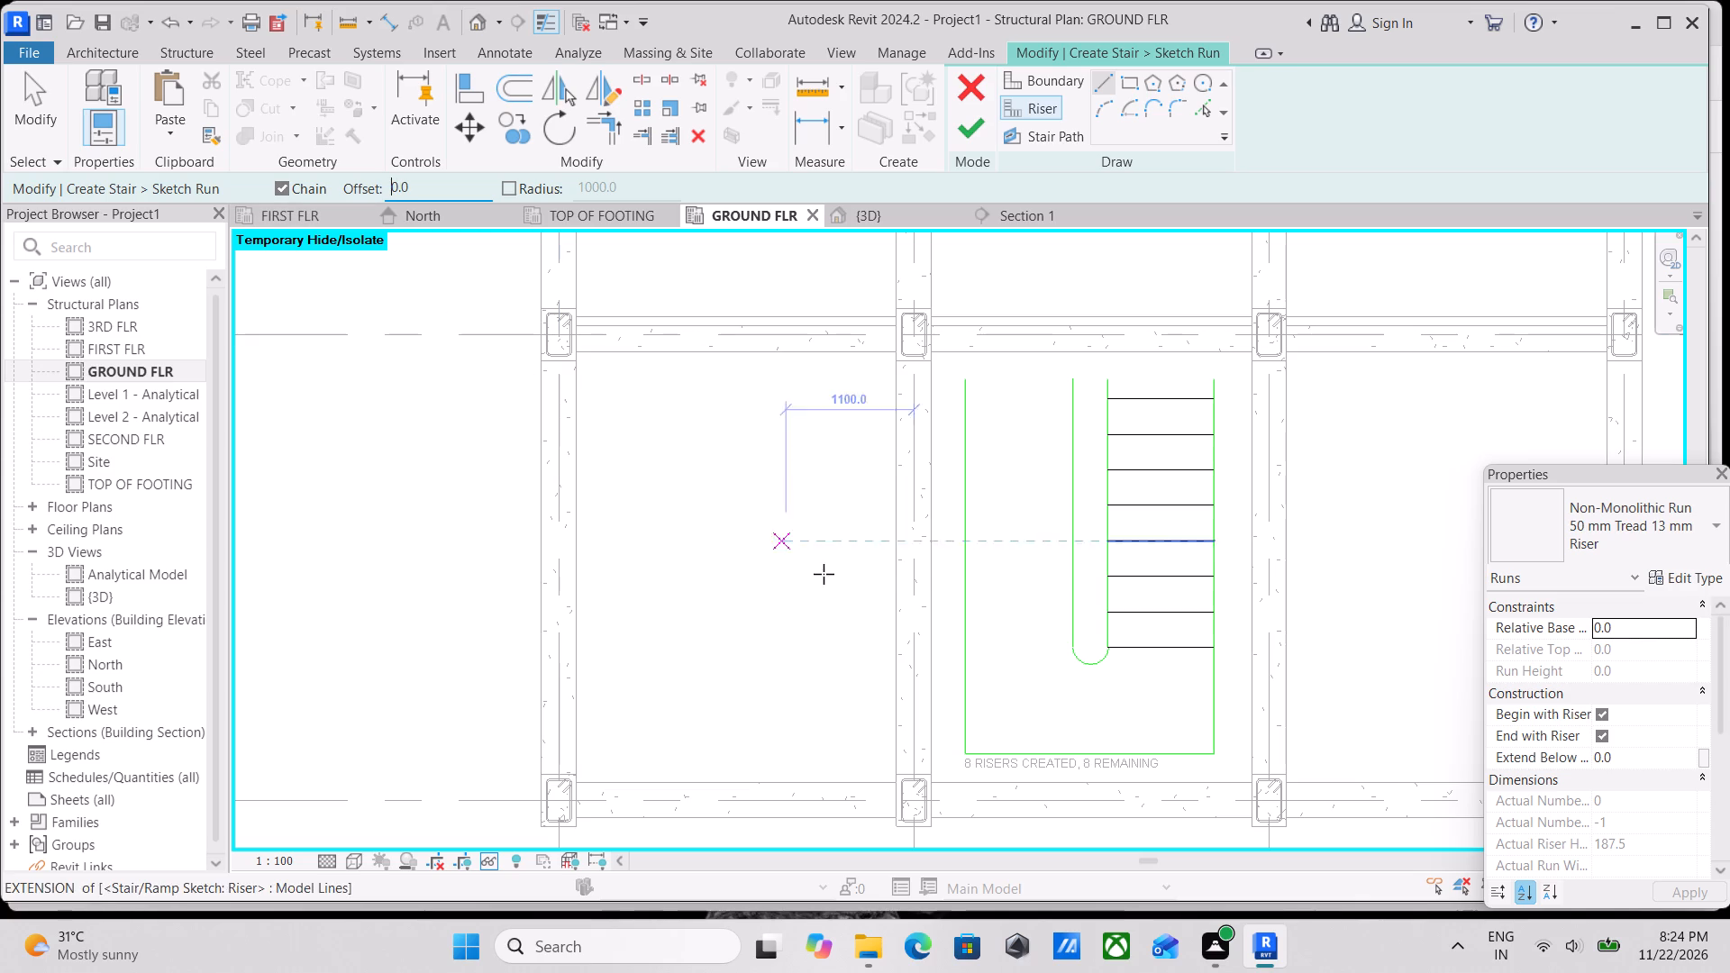
scroll(1051, 641, up, 2)
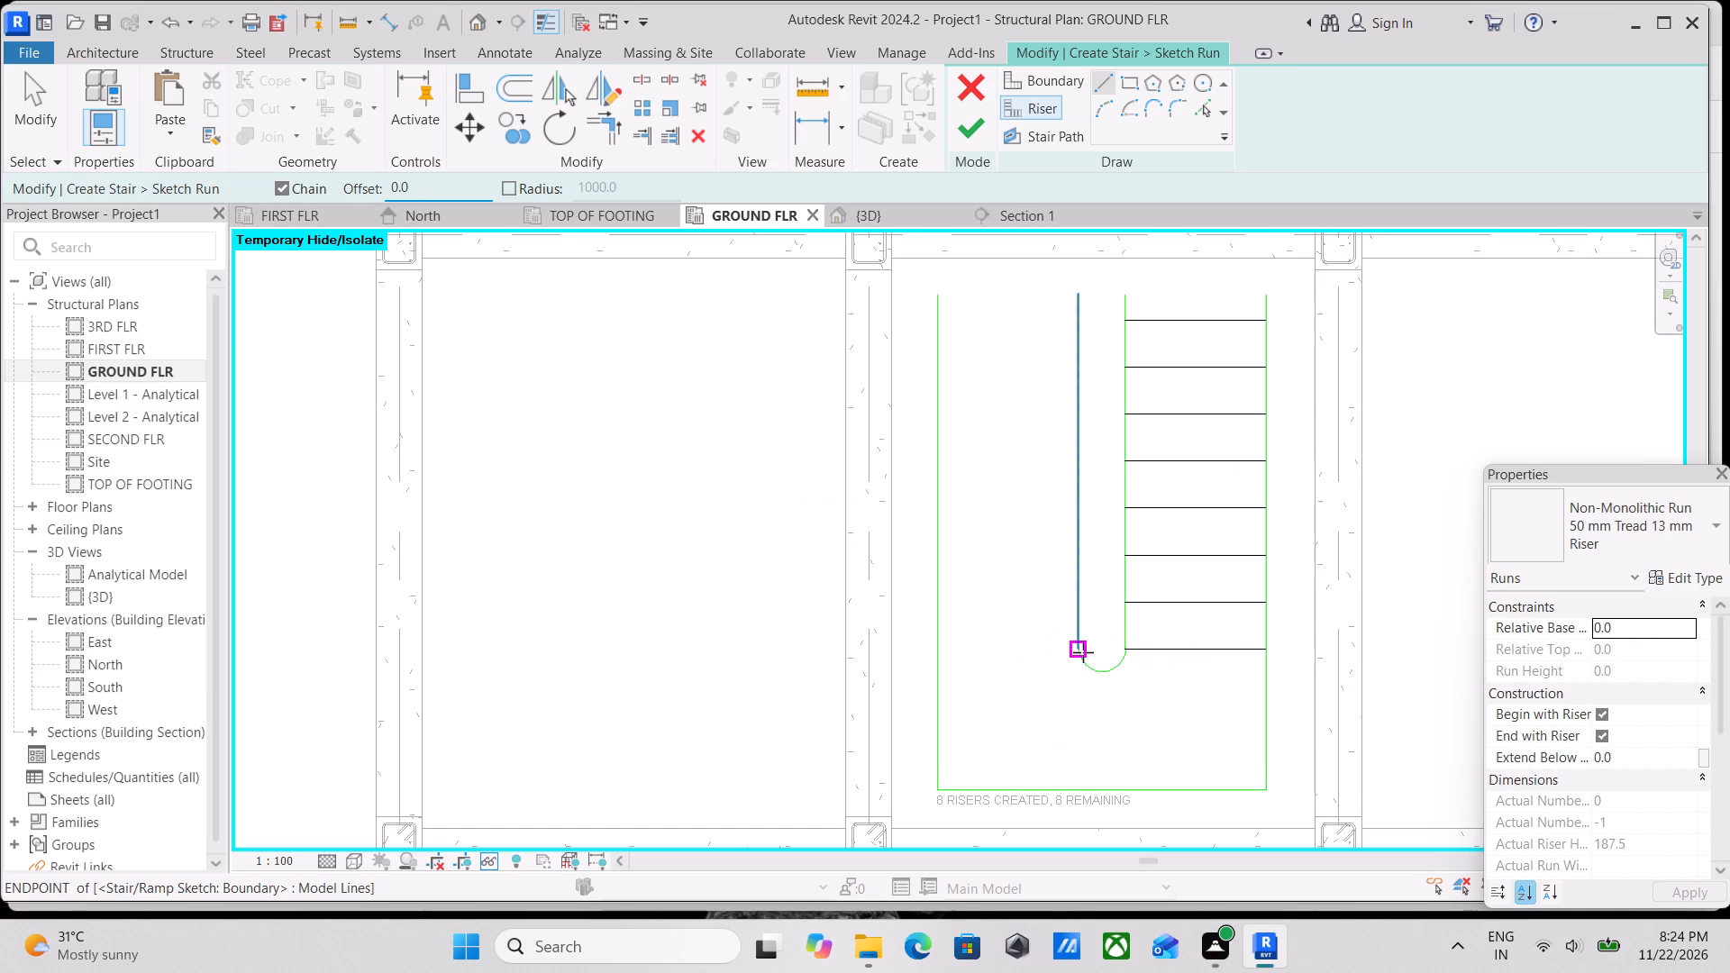
click(1083, 652)
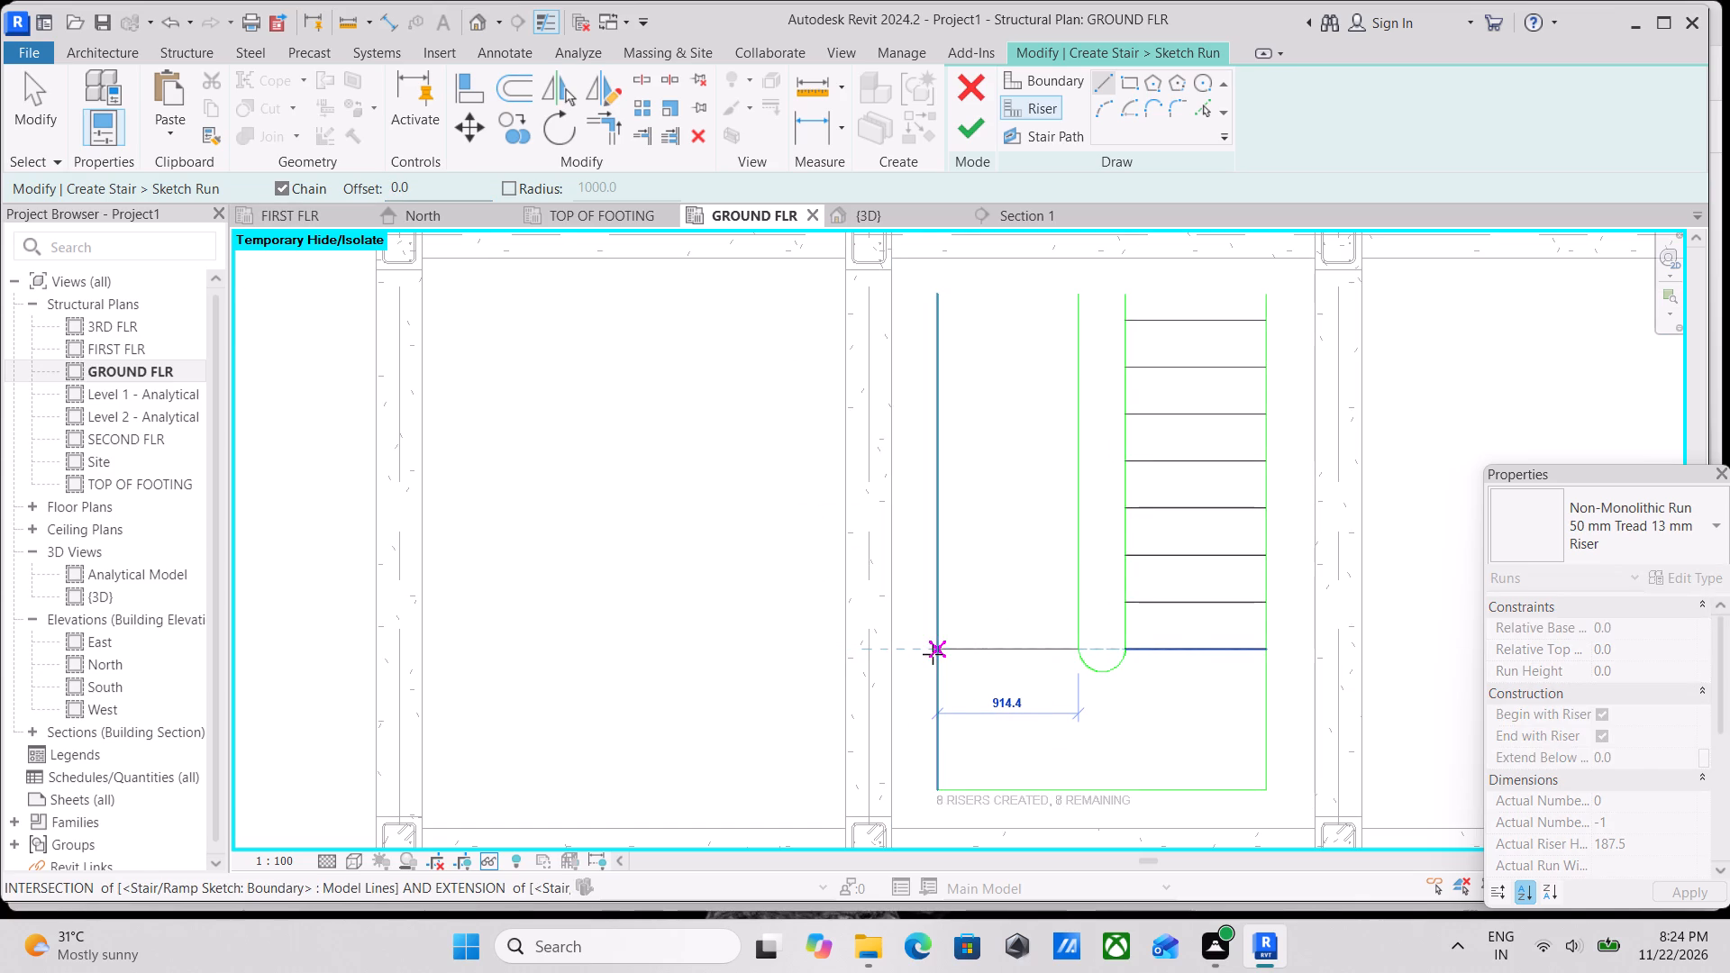
click(933, 654)
key(Escape)
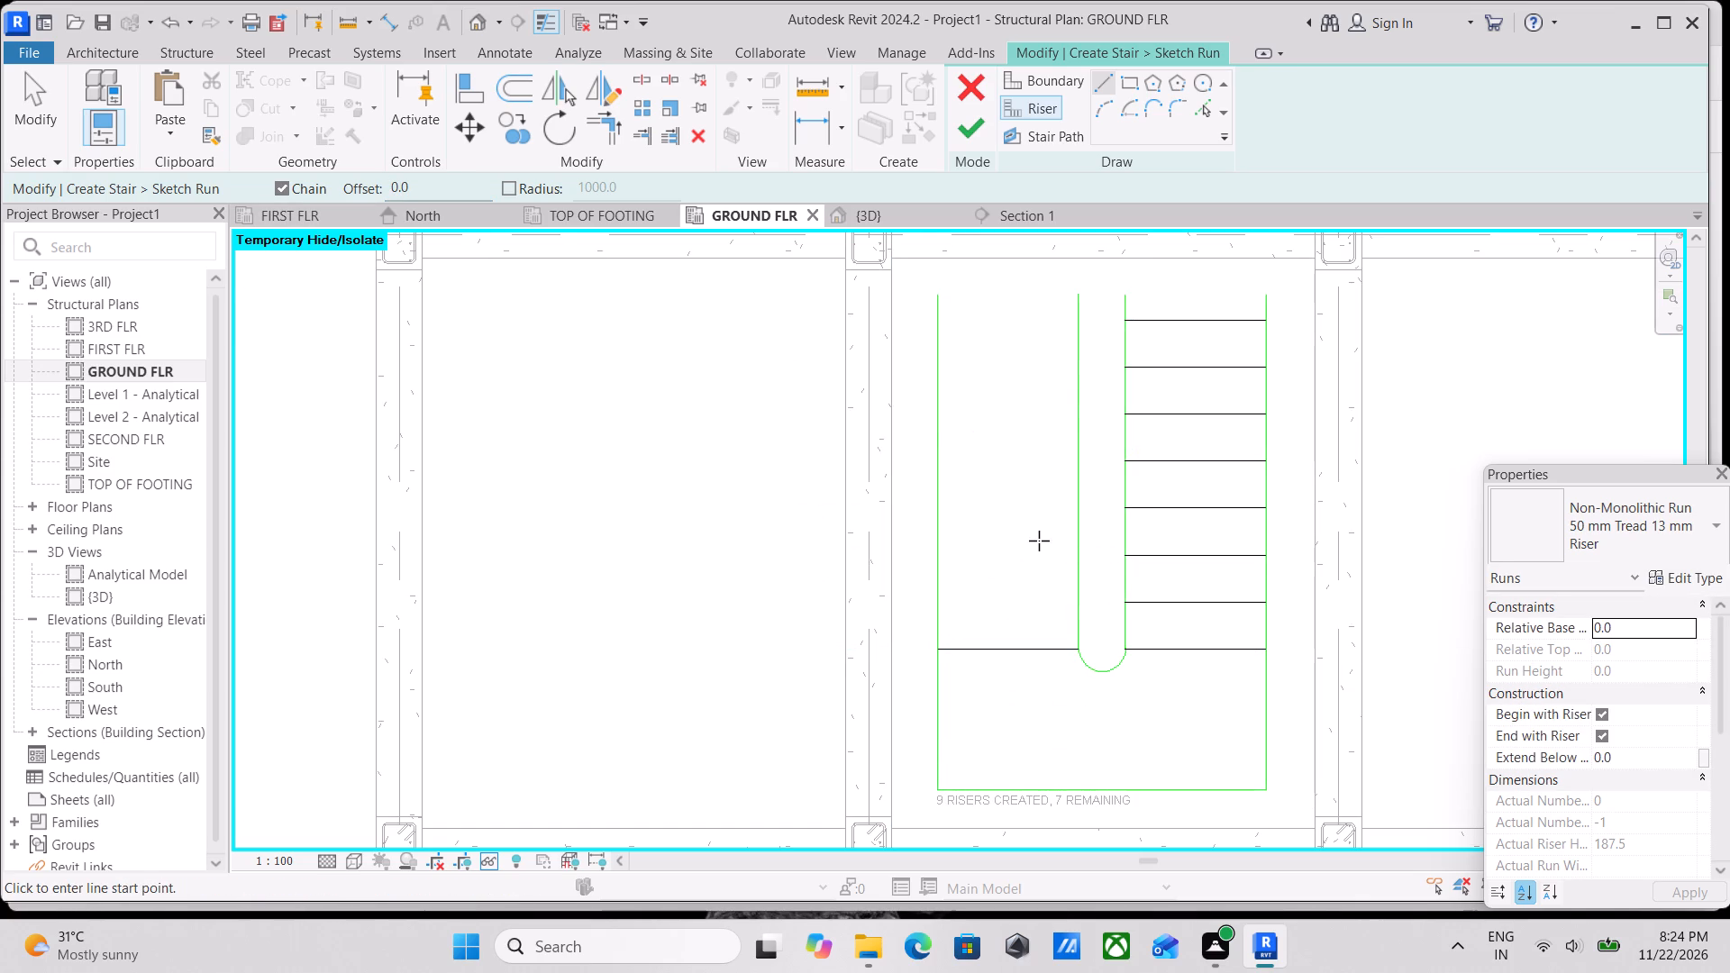
Offset three risers successively up the left-hand flight from its first riser at 1' spacing.
click(1212, 119)
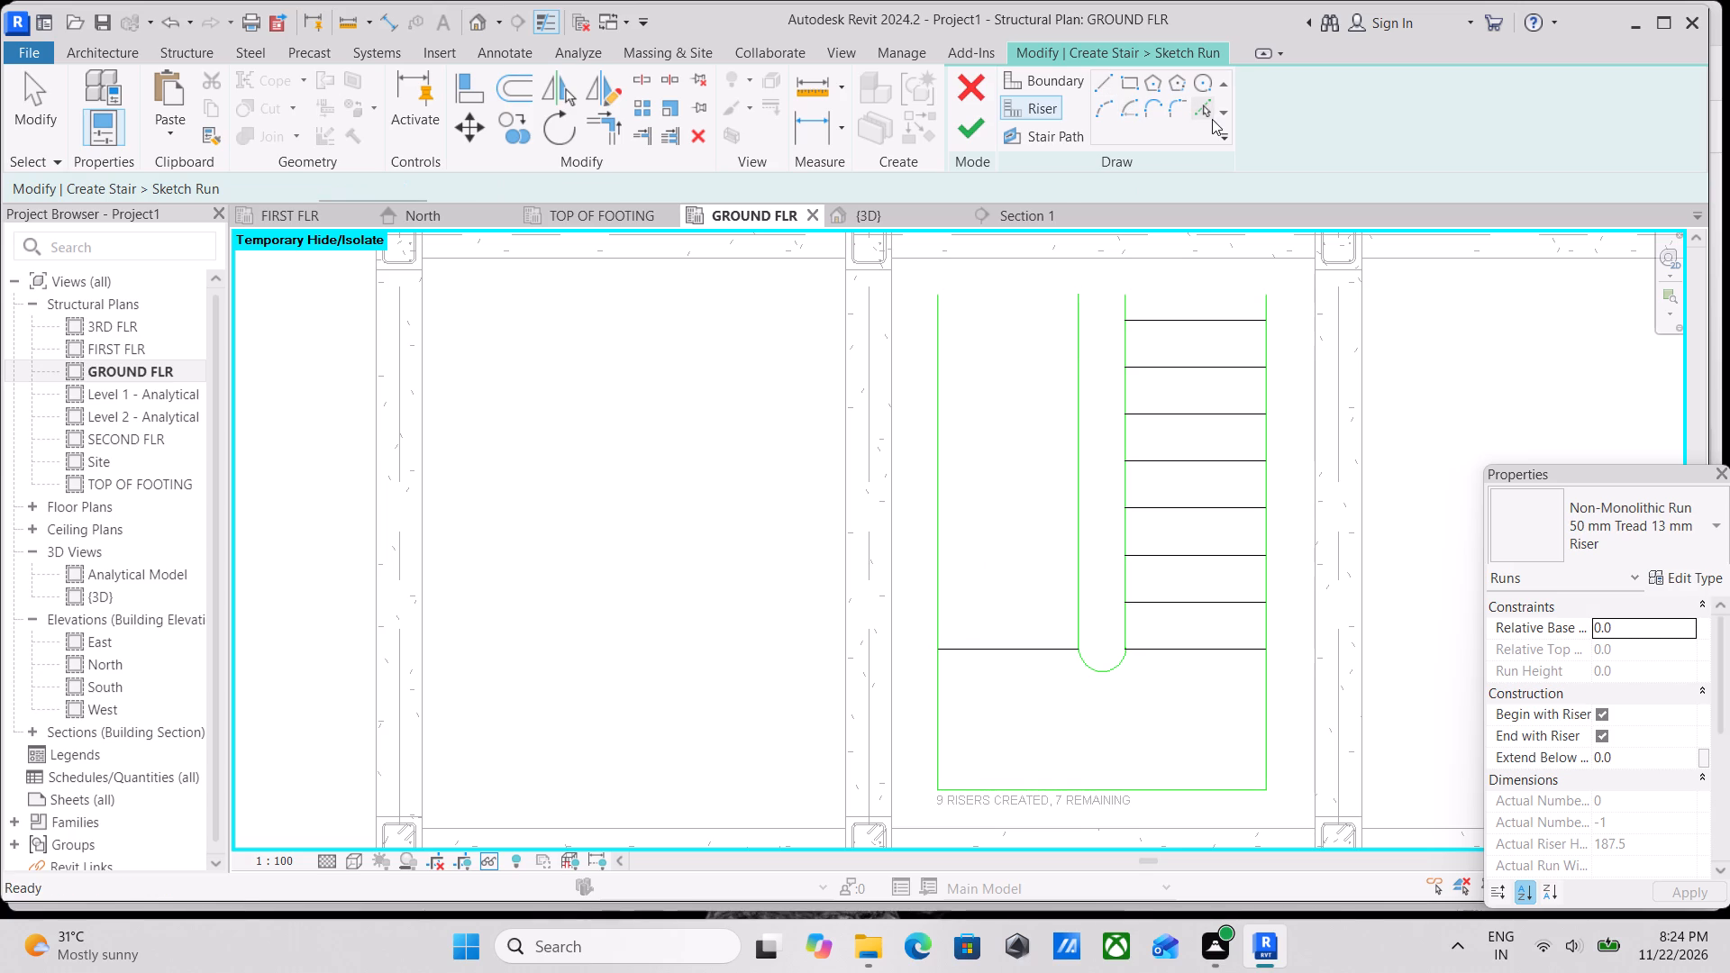
drag(352, 191, 104, 214)
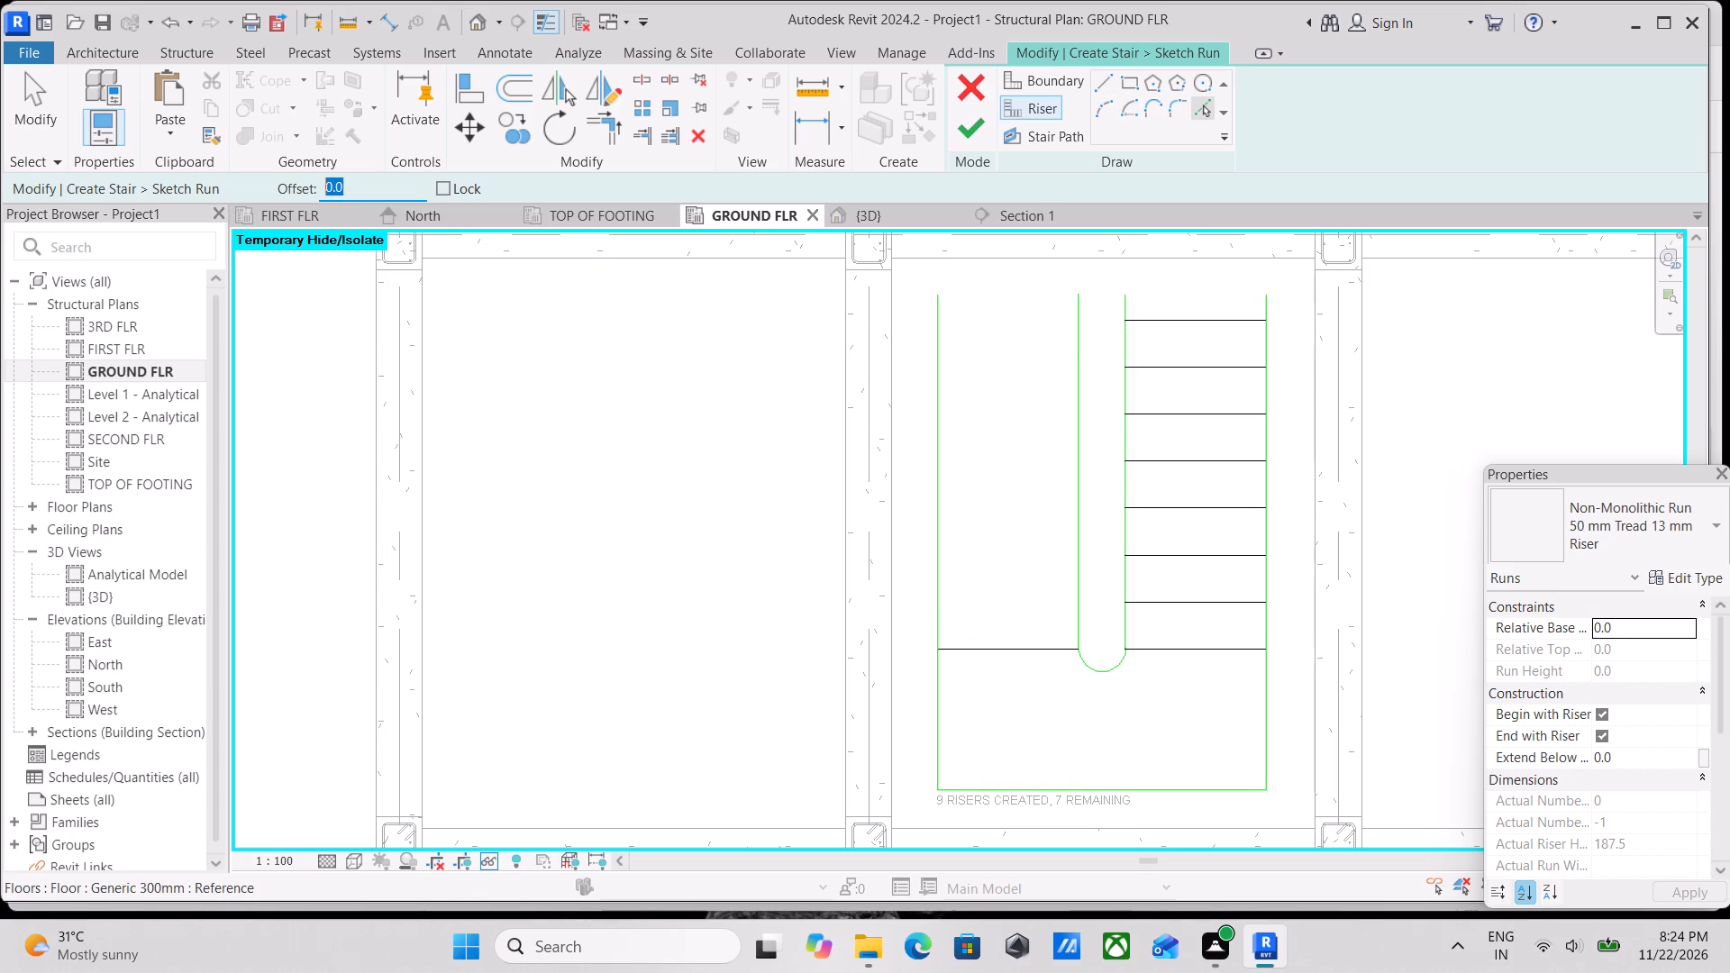
drag(104, 214, 82, 214)
key(1)
key(apostrophe)
key(Return)
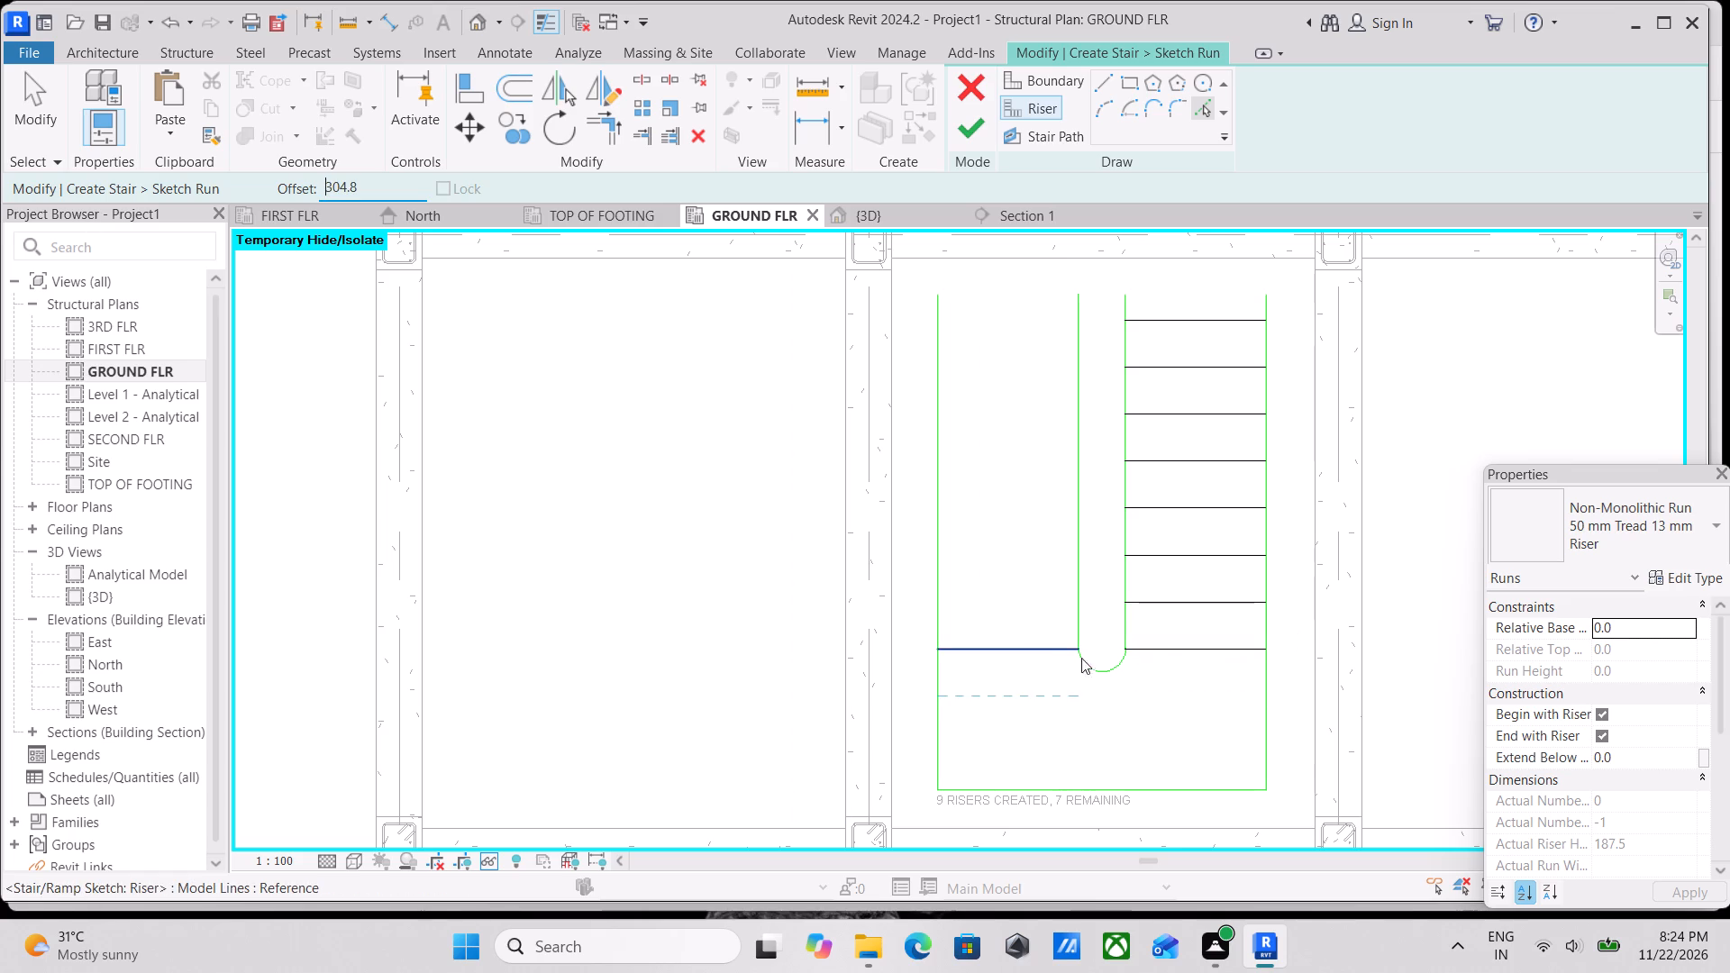
click(1022, 647)
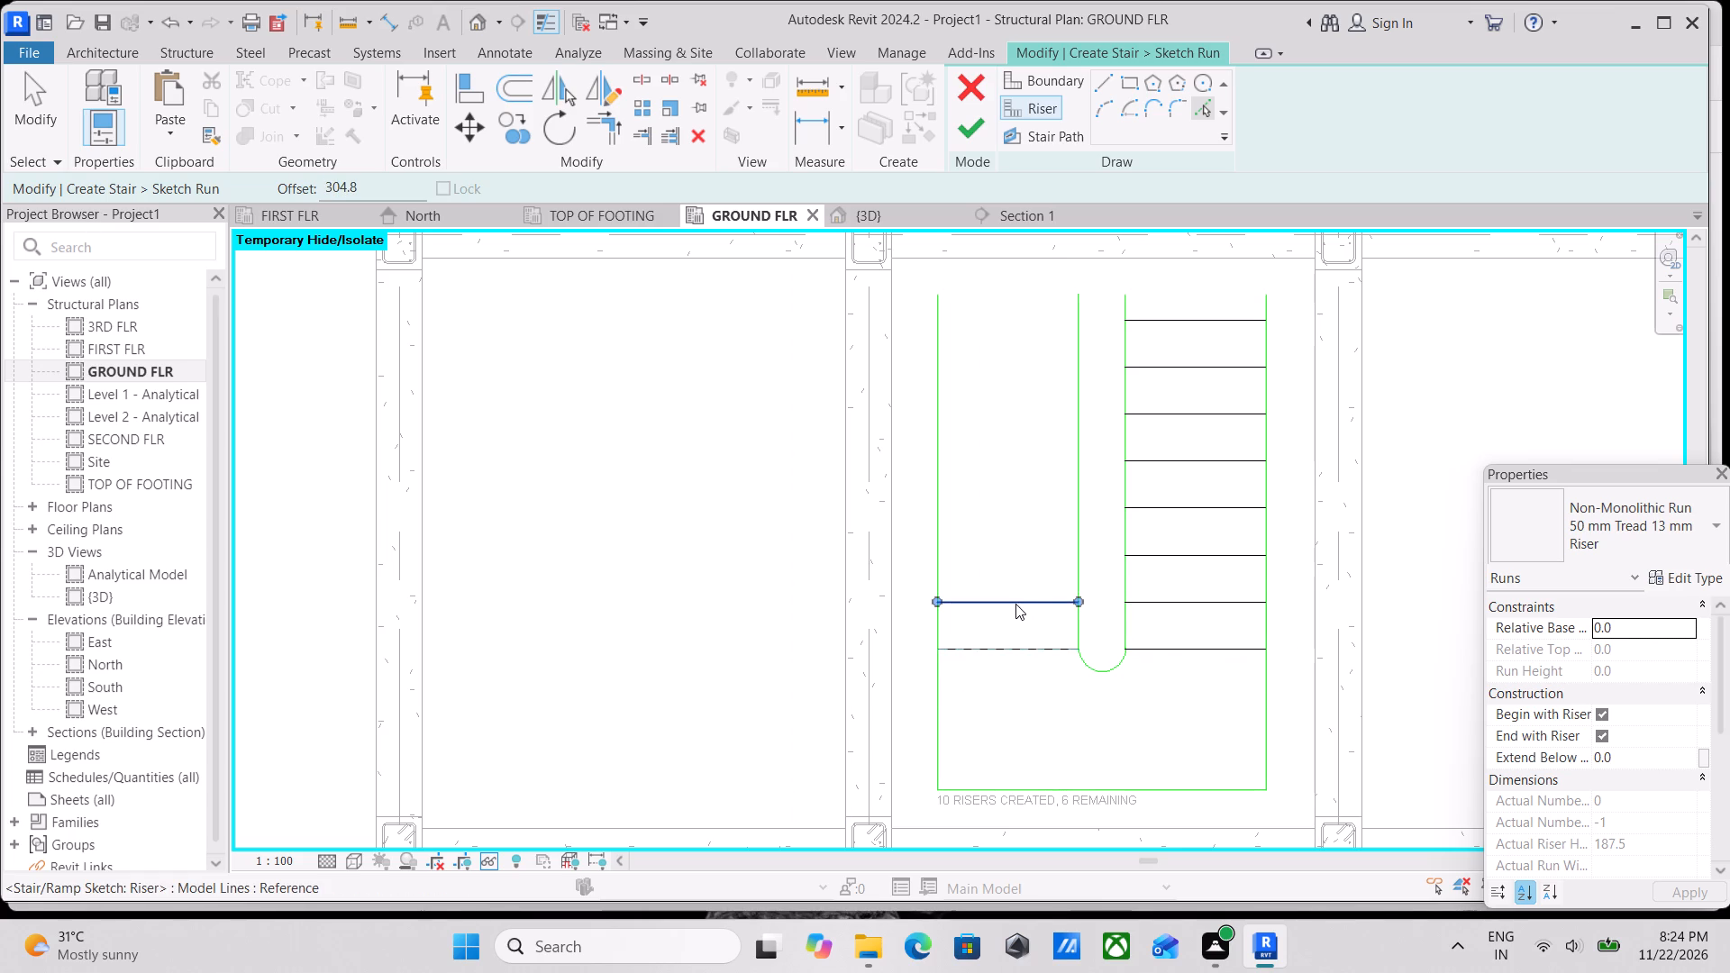
click(1015, 596)
click(1002, 547)
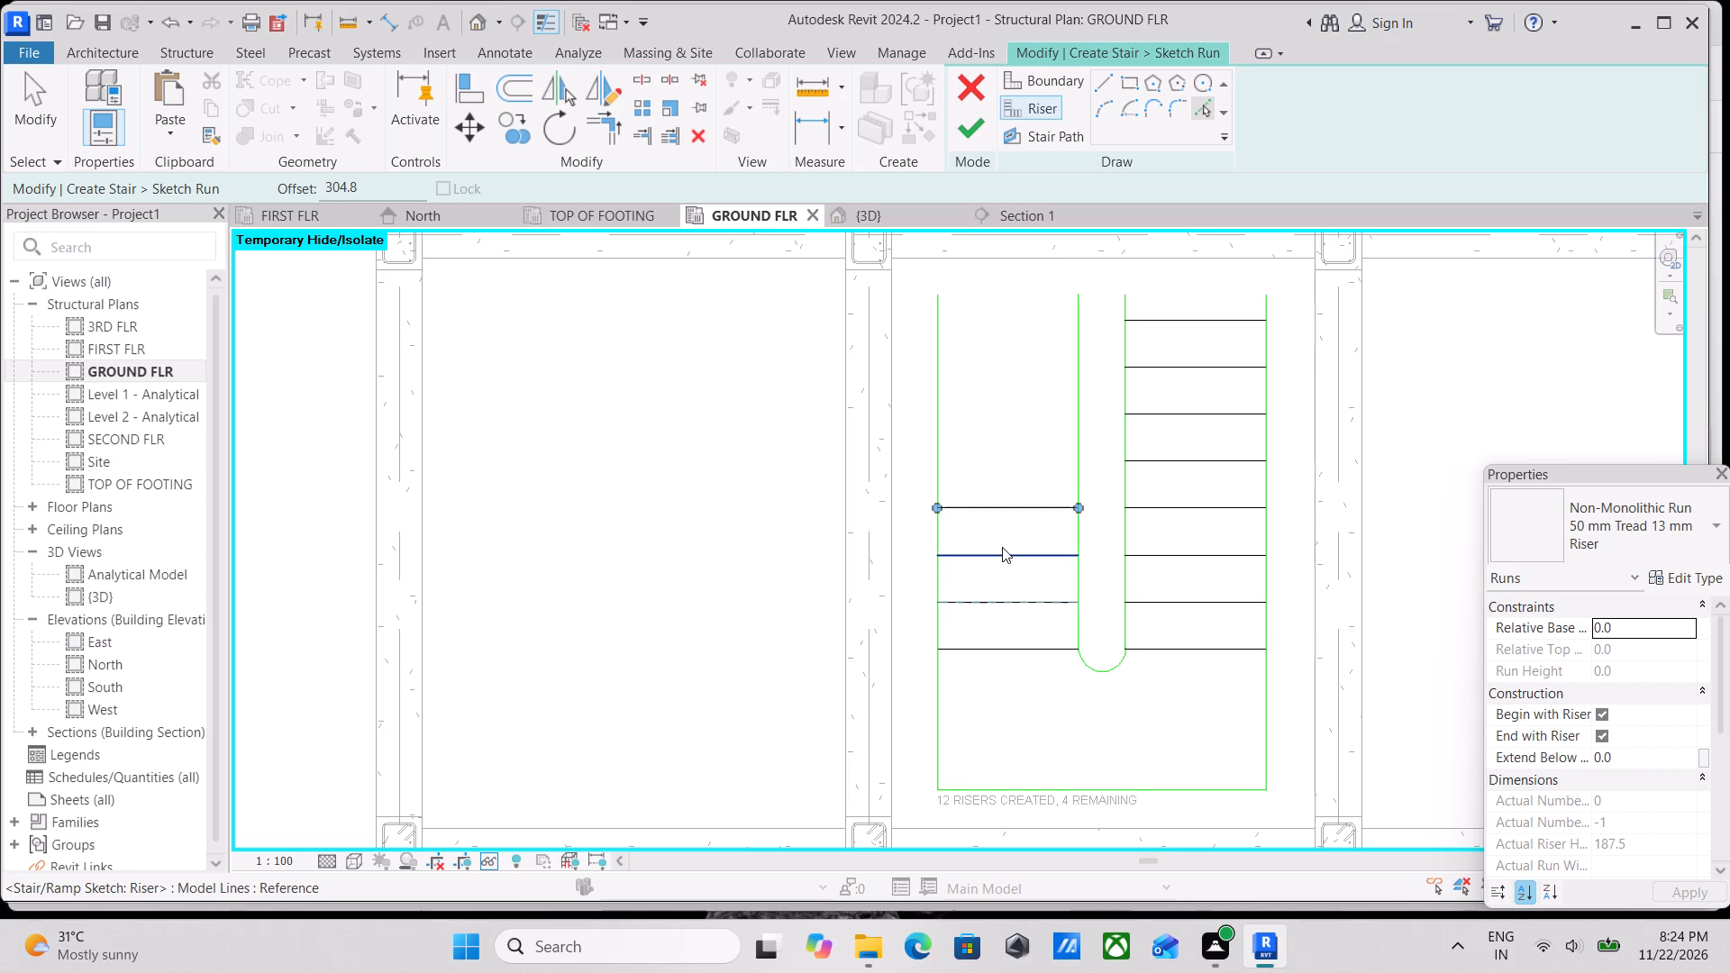
Offset four more risers successively up the left-hand flight at 1' spacing to match the right-hand flight, and leave the Riser tool.
middle_drag(1002, 547, 1101, 664)
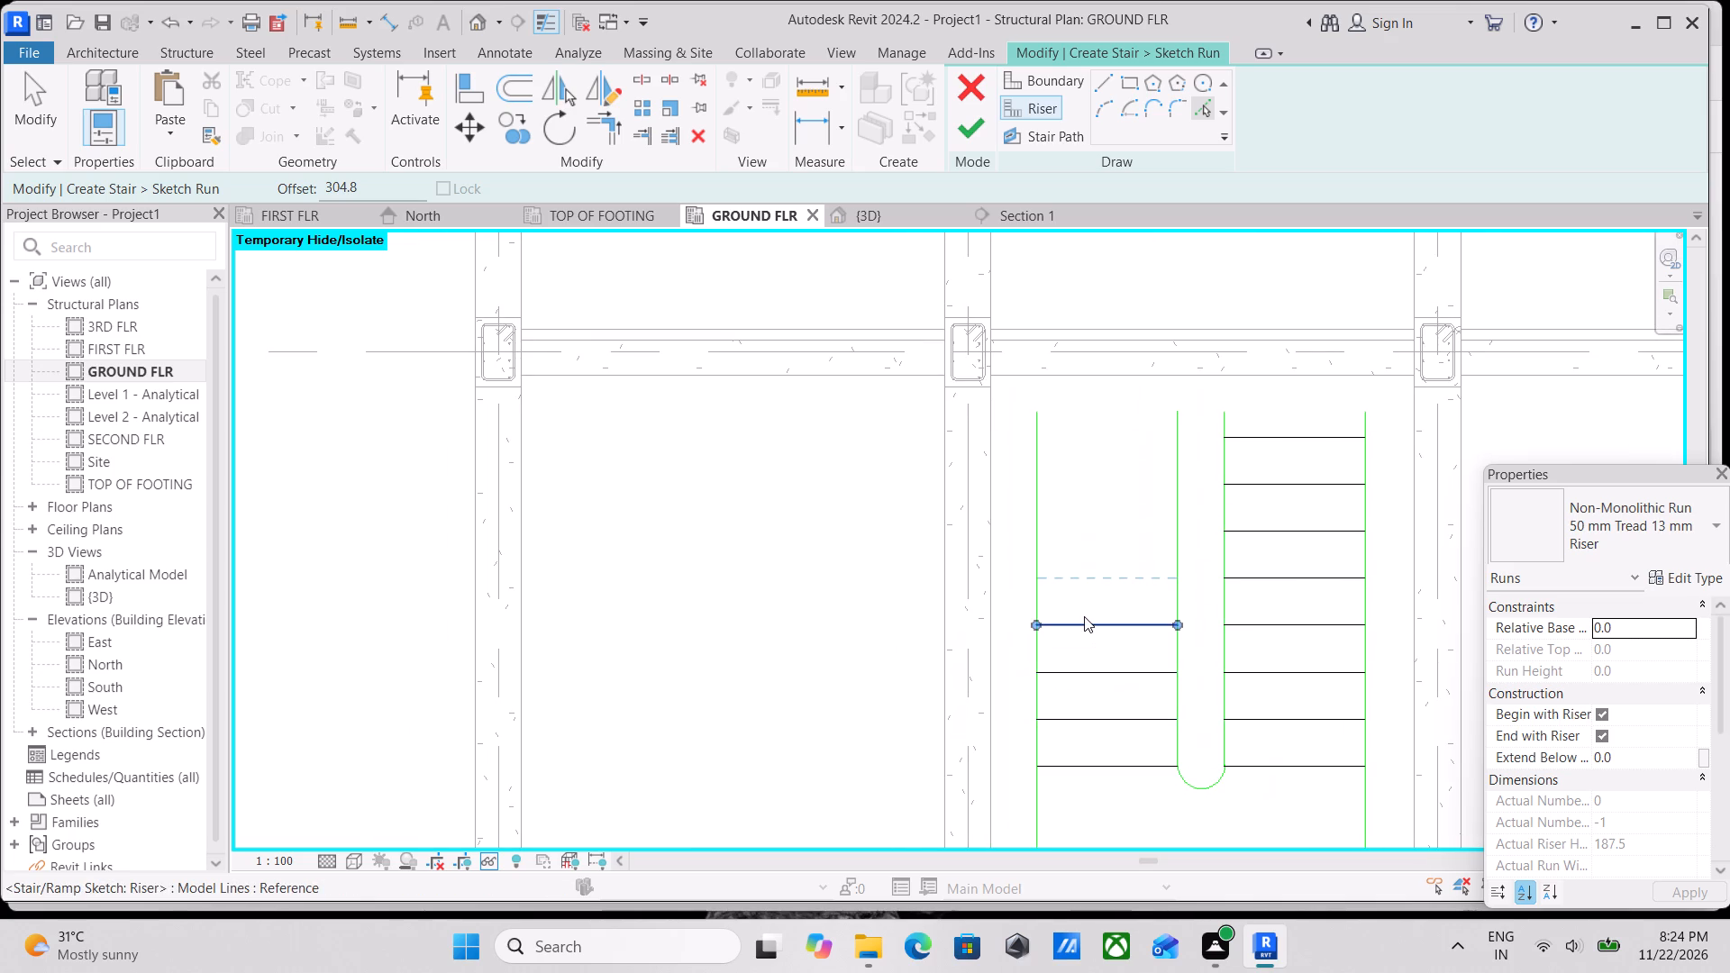
click(1084, 616)
middle_drag(1086, 617, 1088, 619)
middle_drag(1088, 619, 1124, 705)
click(1122, 663)
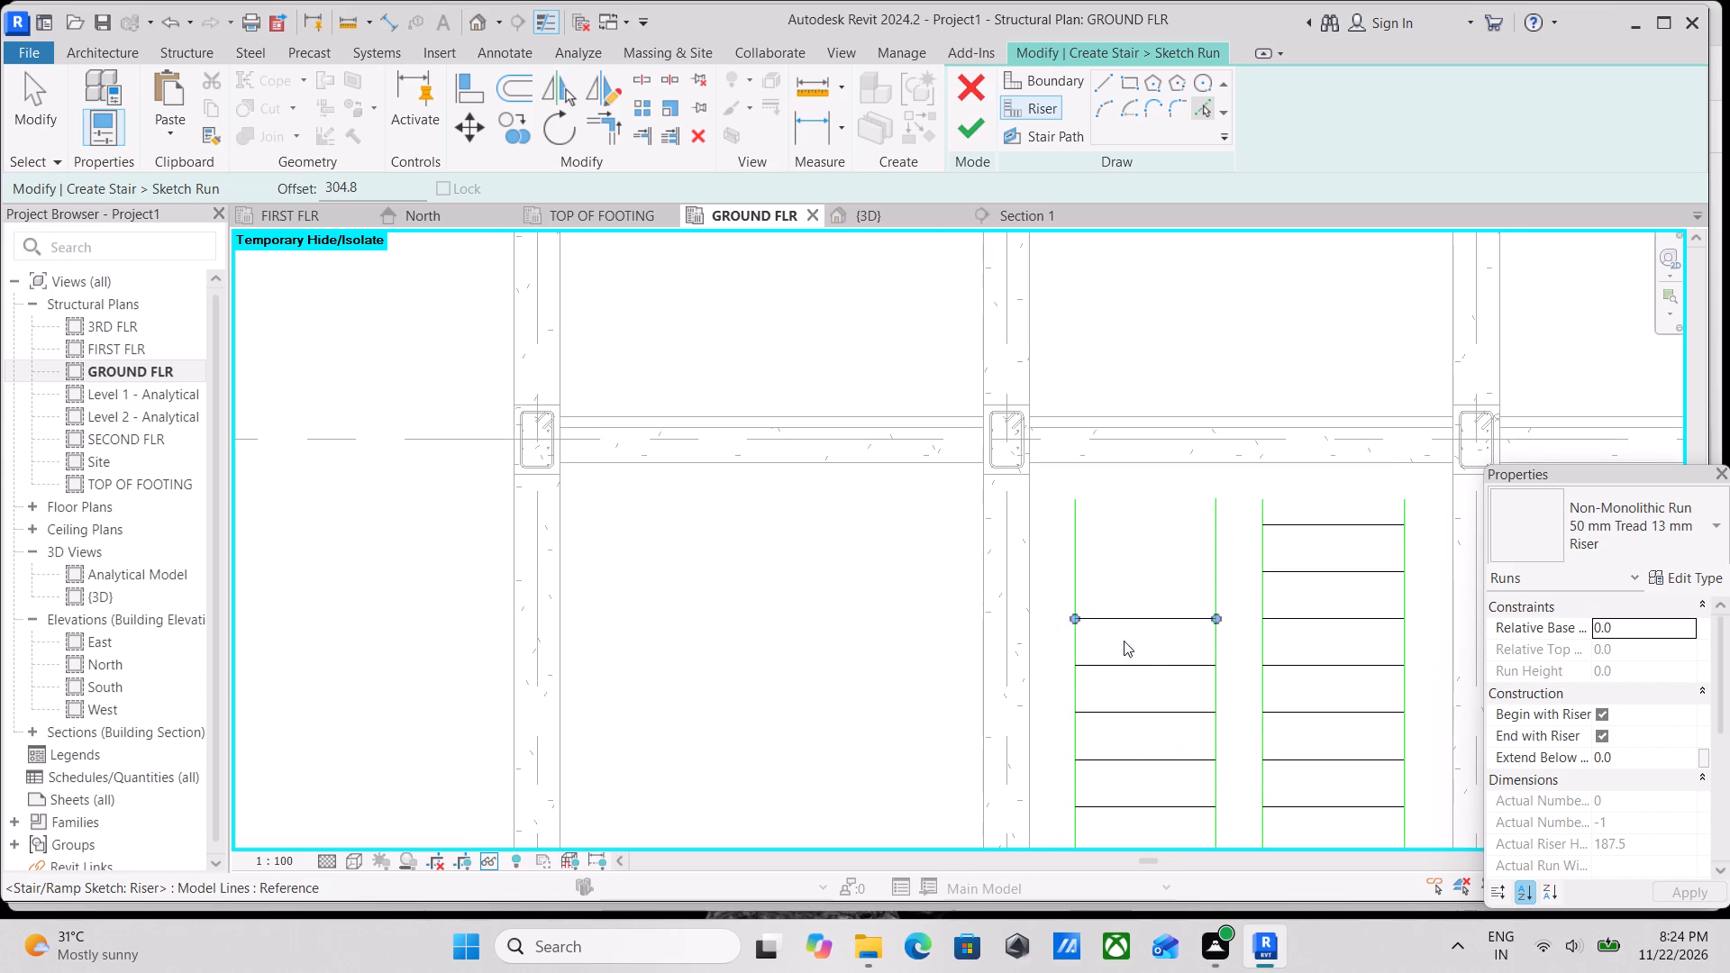
middle_drag(1126, 650, 1143, 721)
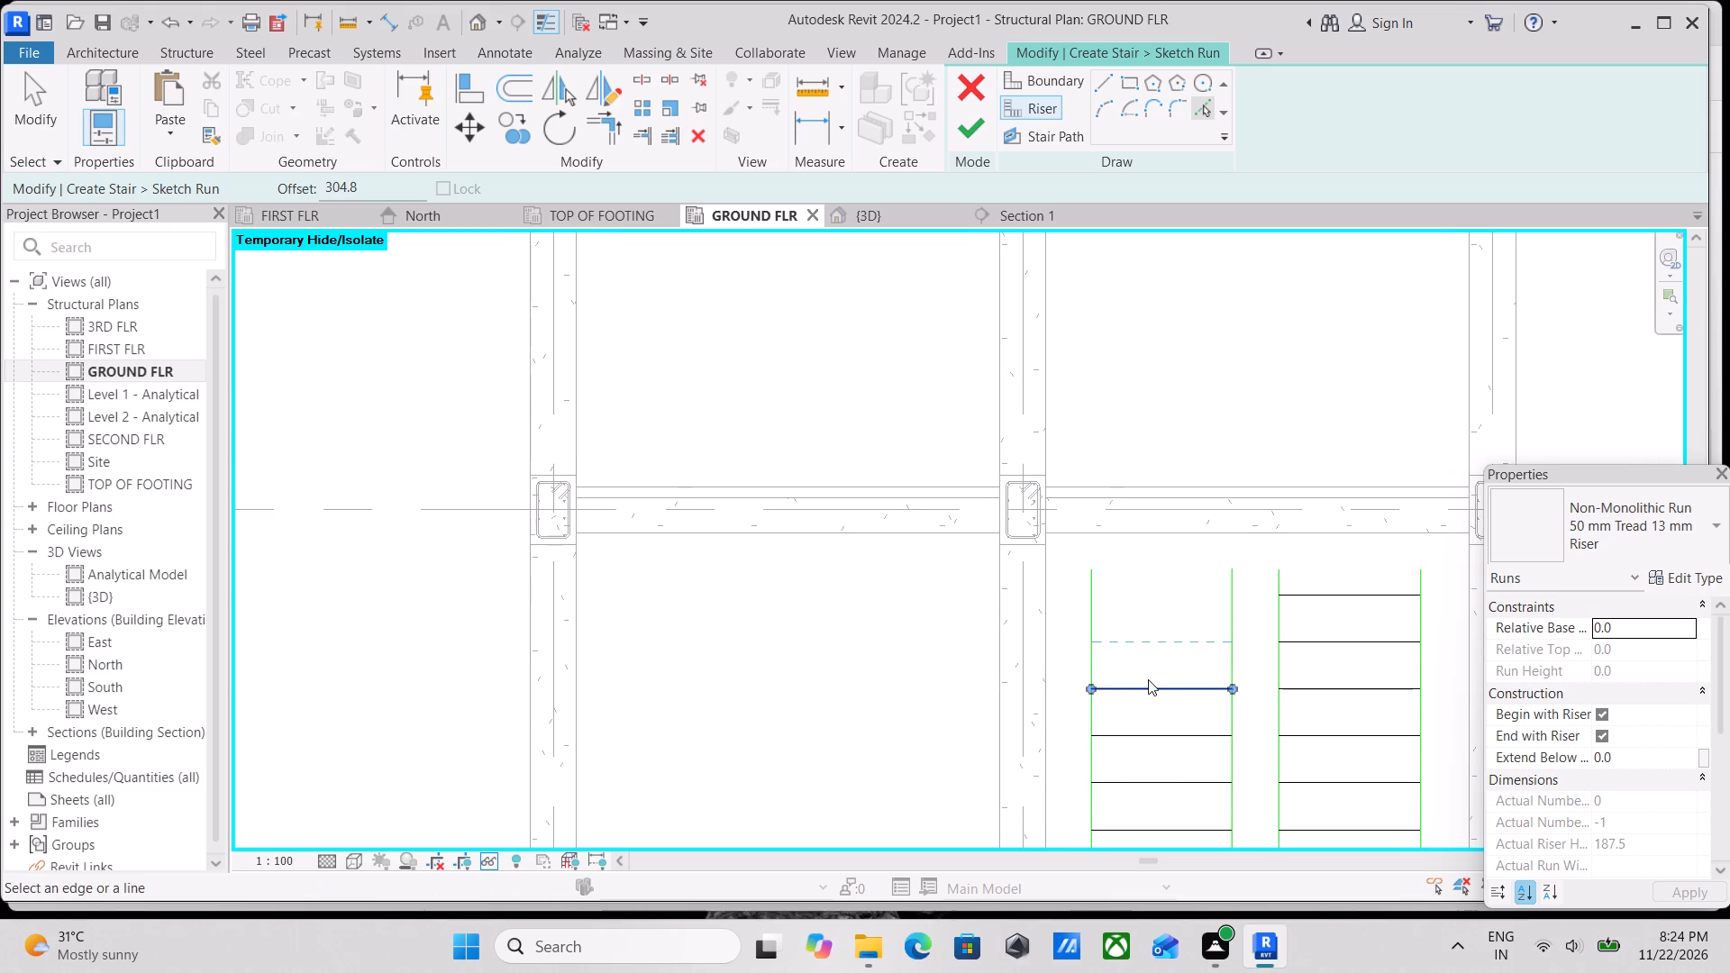
click(1148, 679)
middle_drag(1148, 679, 1152, 754)
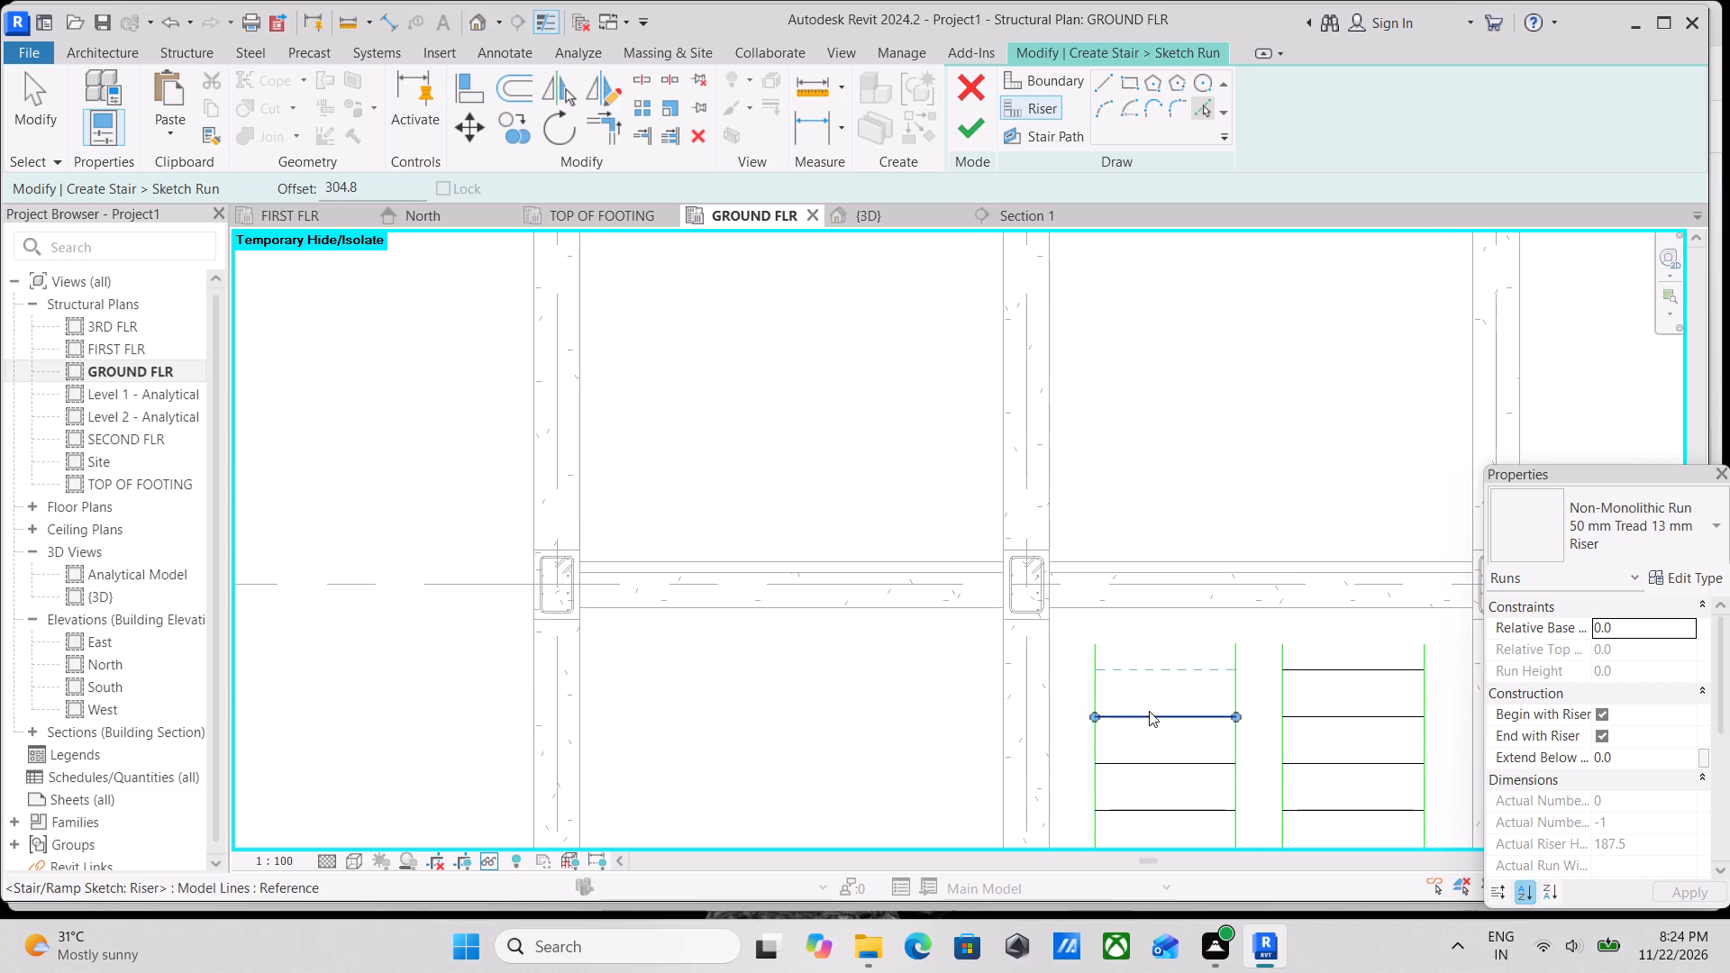
click(1149, 711)
scroll(1149, 711, down, 4)
middle_drag(1158, 746, 1128, 544)
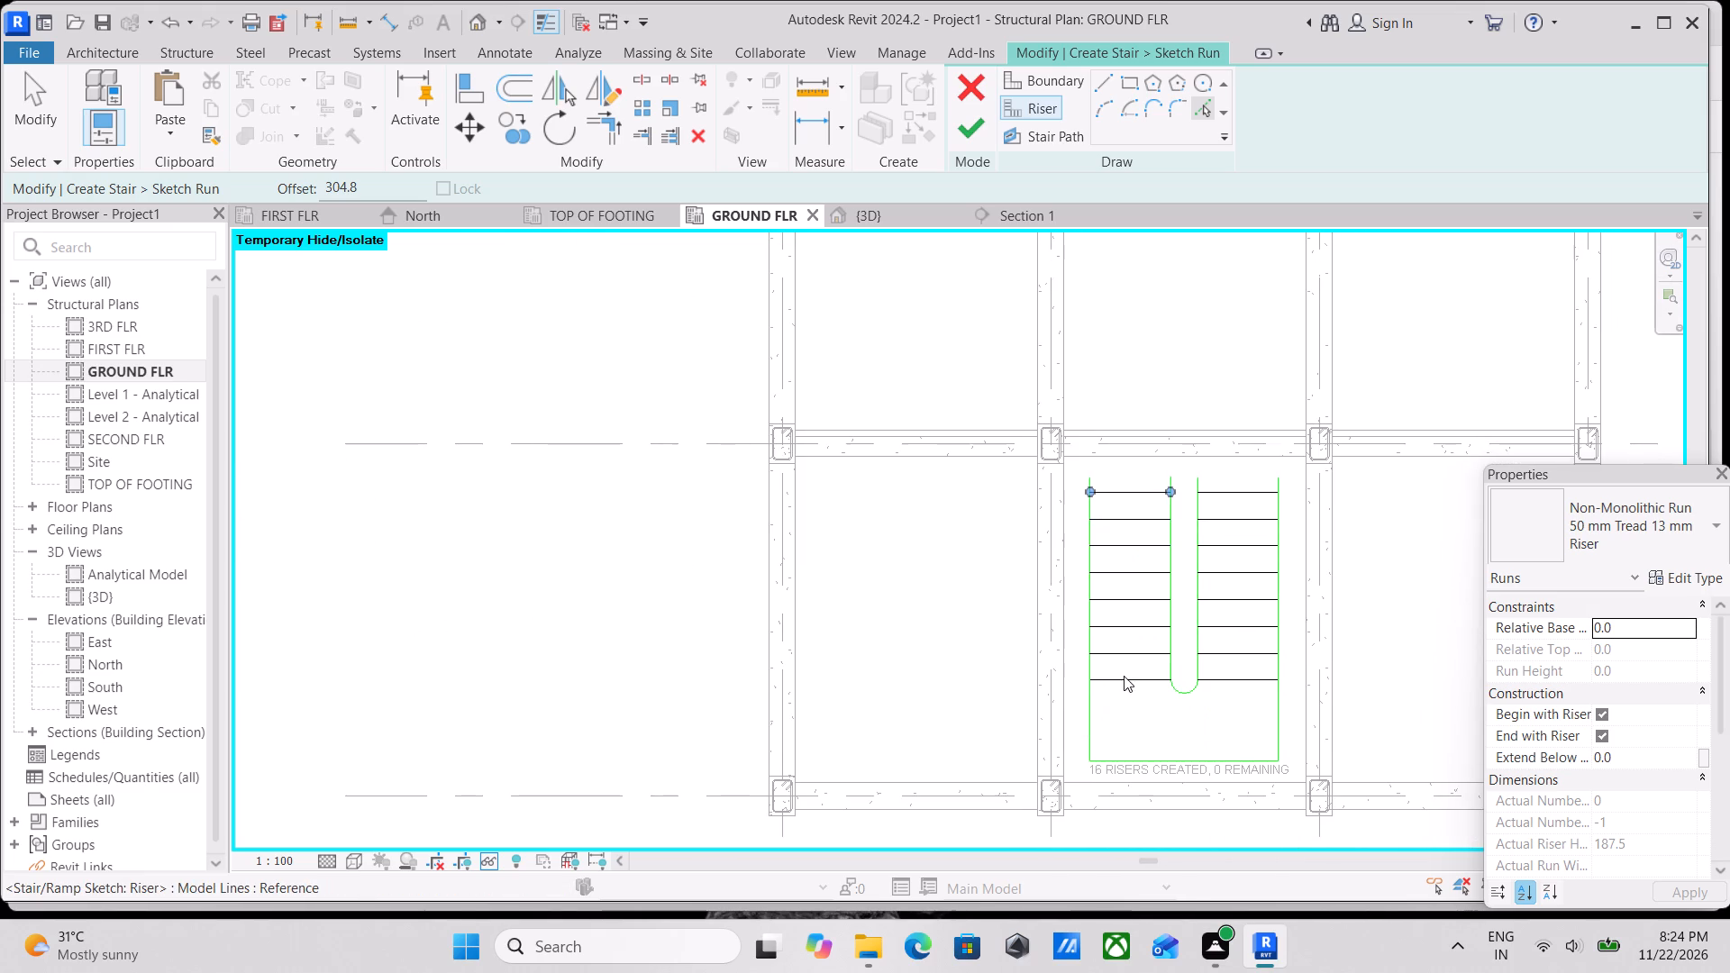
scroll(1166, 675, up, 1)
middle_drag(1168, 677, 1179, 714)
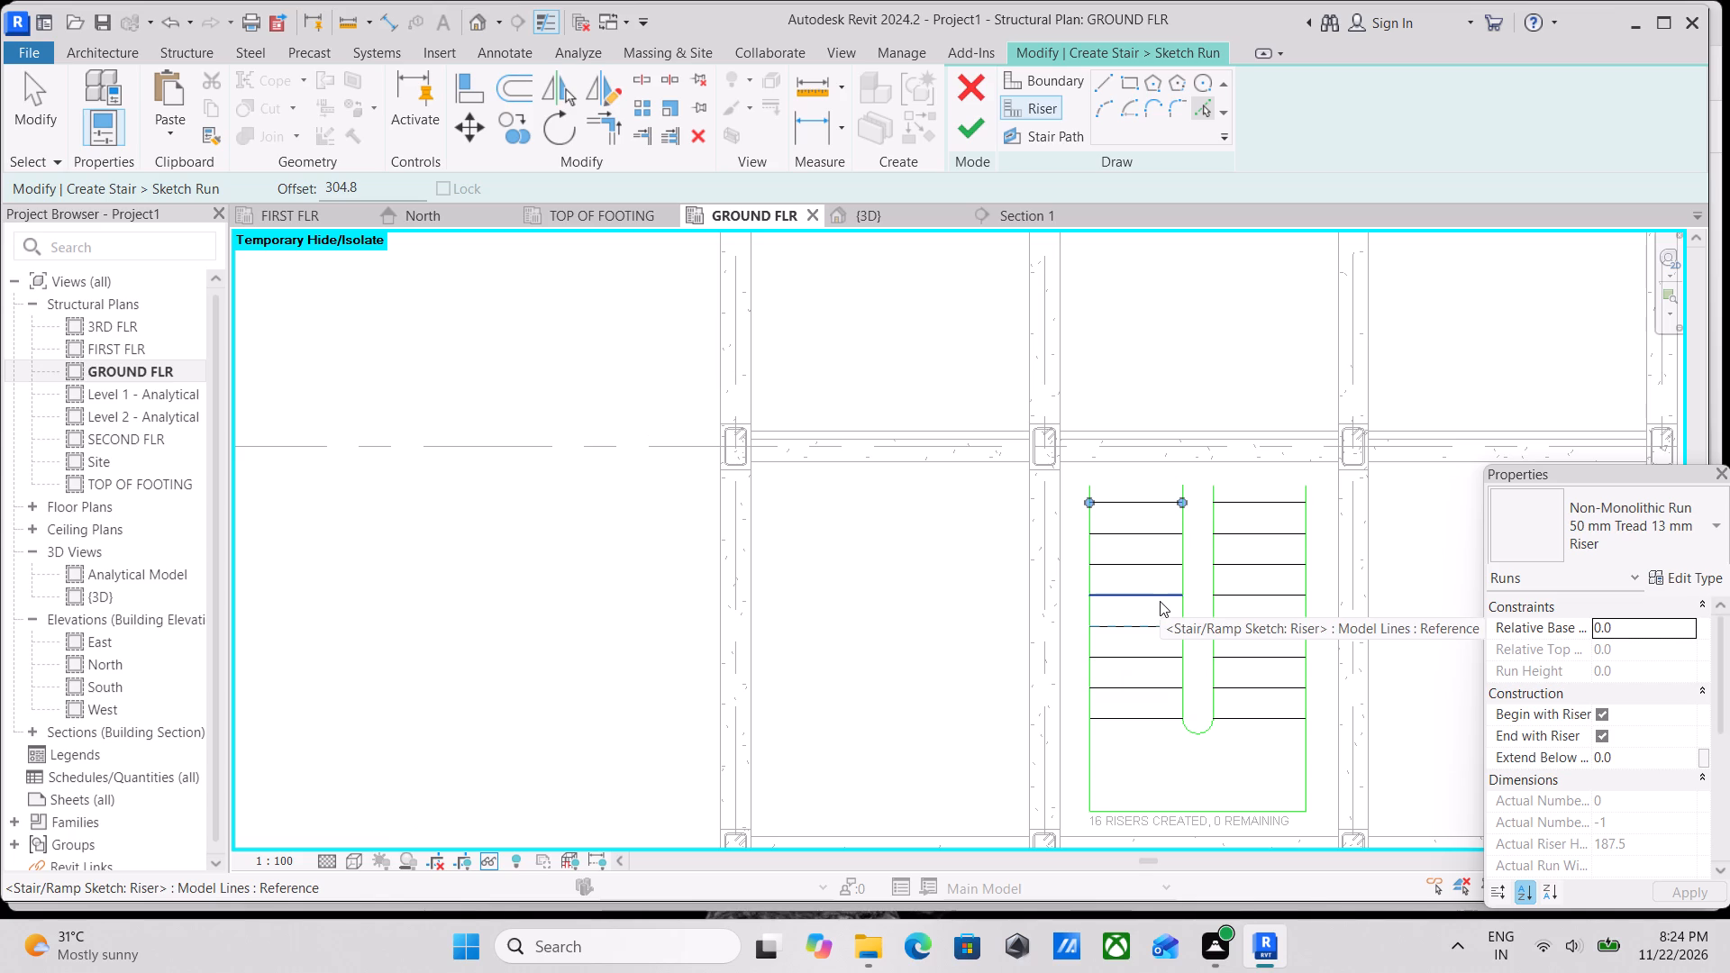
key(Escape)
key(Escape)
key(Escape)
scroll(1190, 568, up, 1)
key(Escape)
scroll(1188, 582, up, 2)
key(Escape)
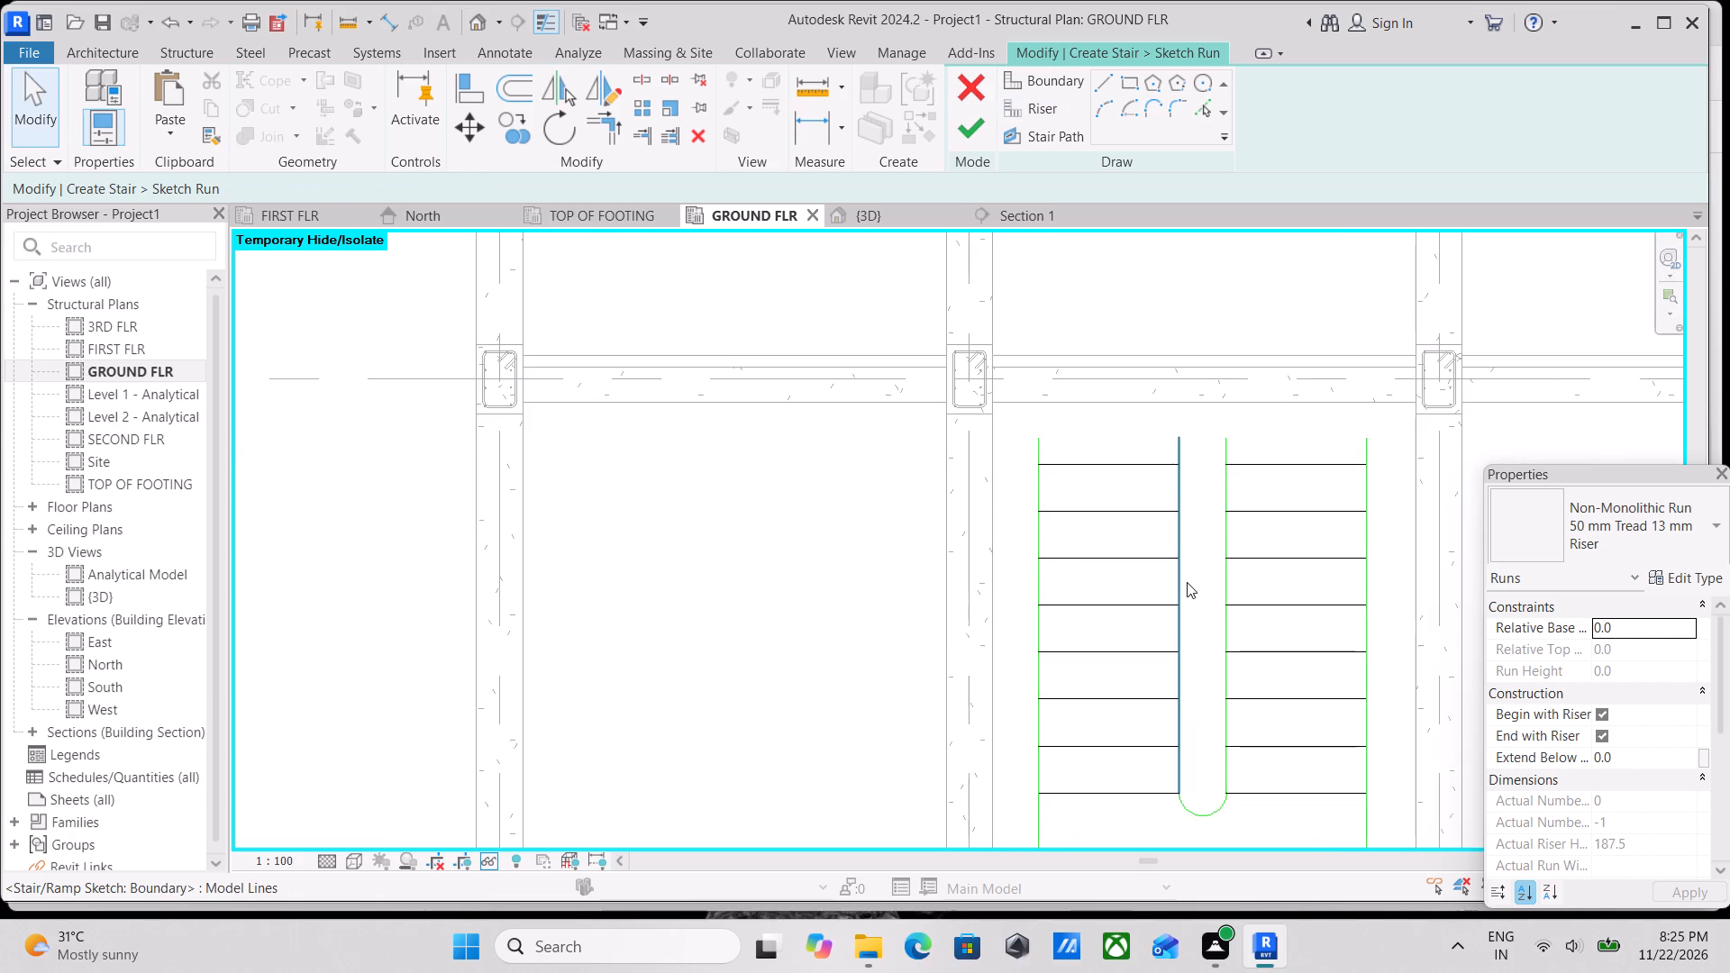
Shorten the right-hand flight's boundary lines to end at its topmost riser, making the inner line about 2134 mm and the outer 3048 mm.
middle_drag(1187, 582, 1170, 753)
middle_click(1170, 755)
middle_drag(1170, 758, 1175, 804)
scroll(1211, 705, up, 4)
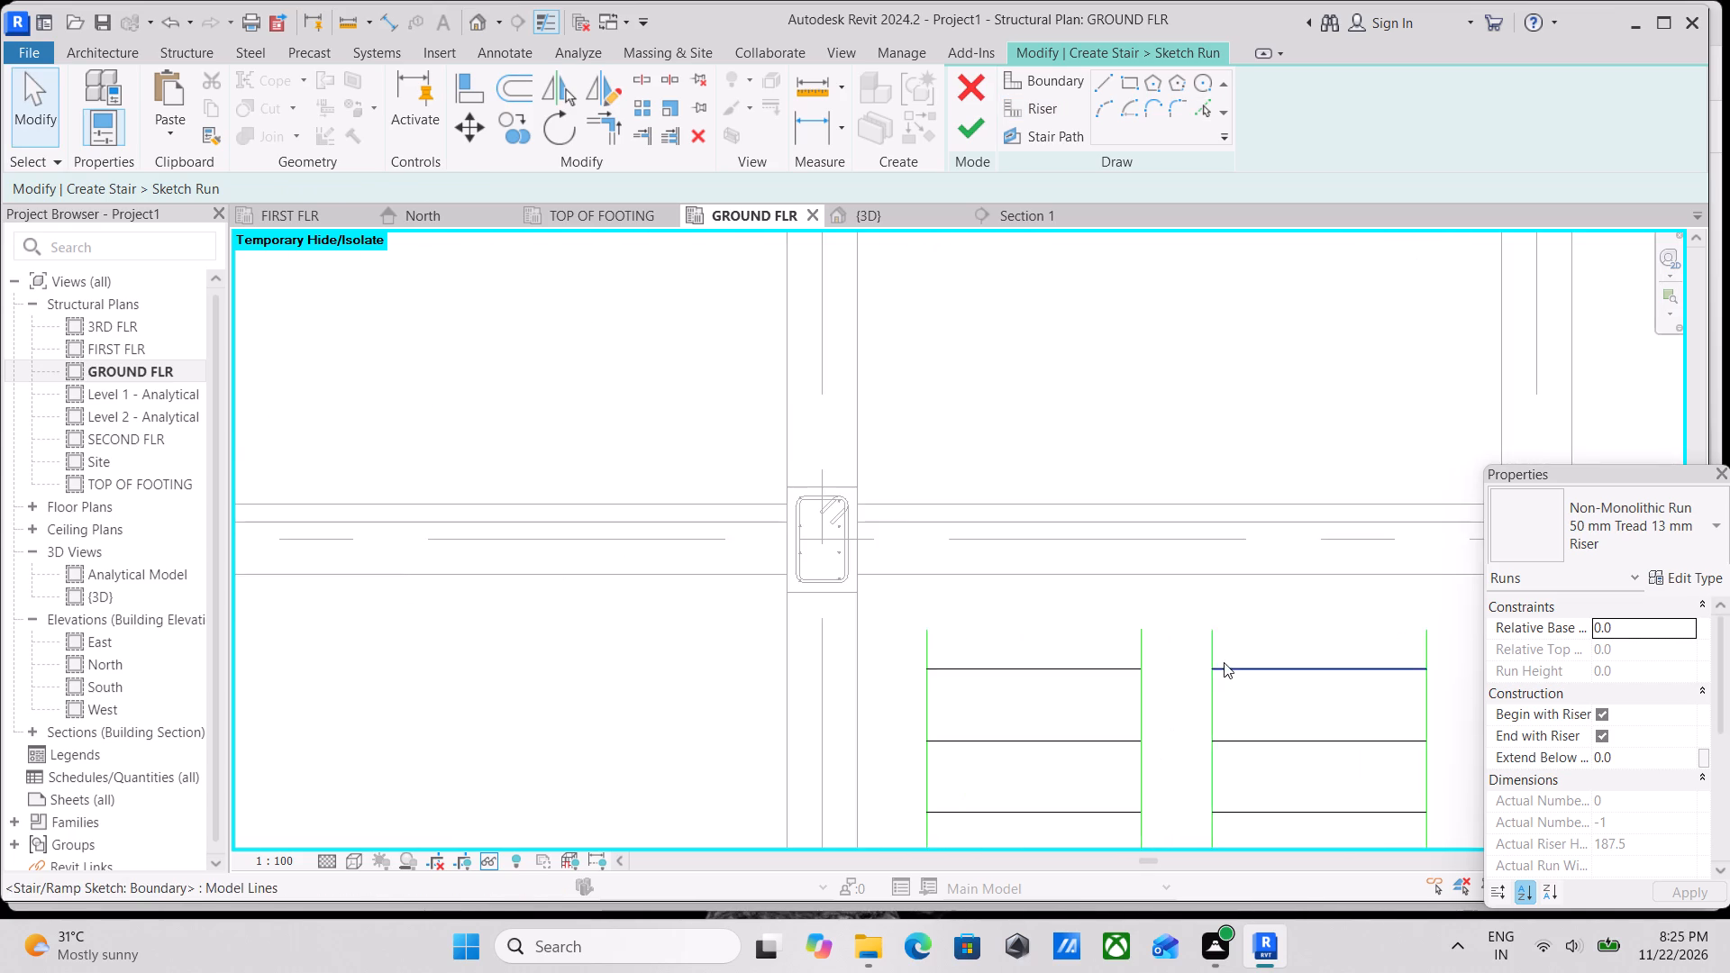
scroll(1224, 662, up, 5)
click(1210, 623)
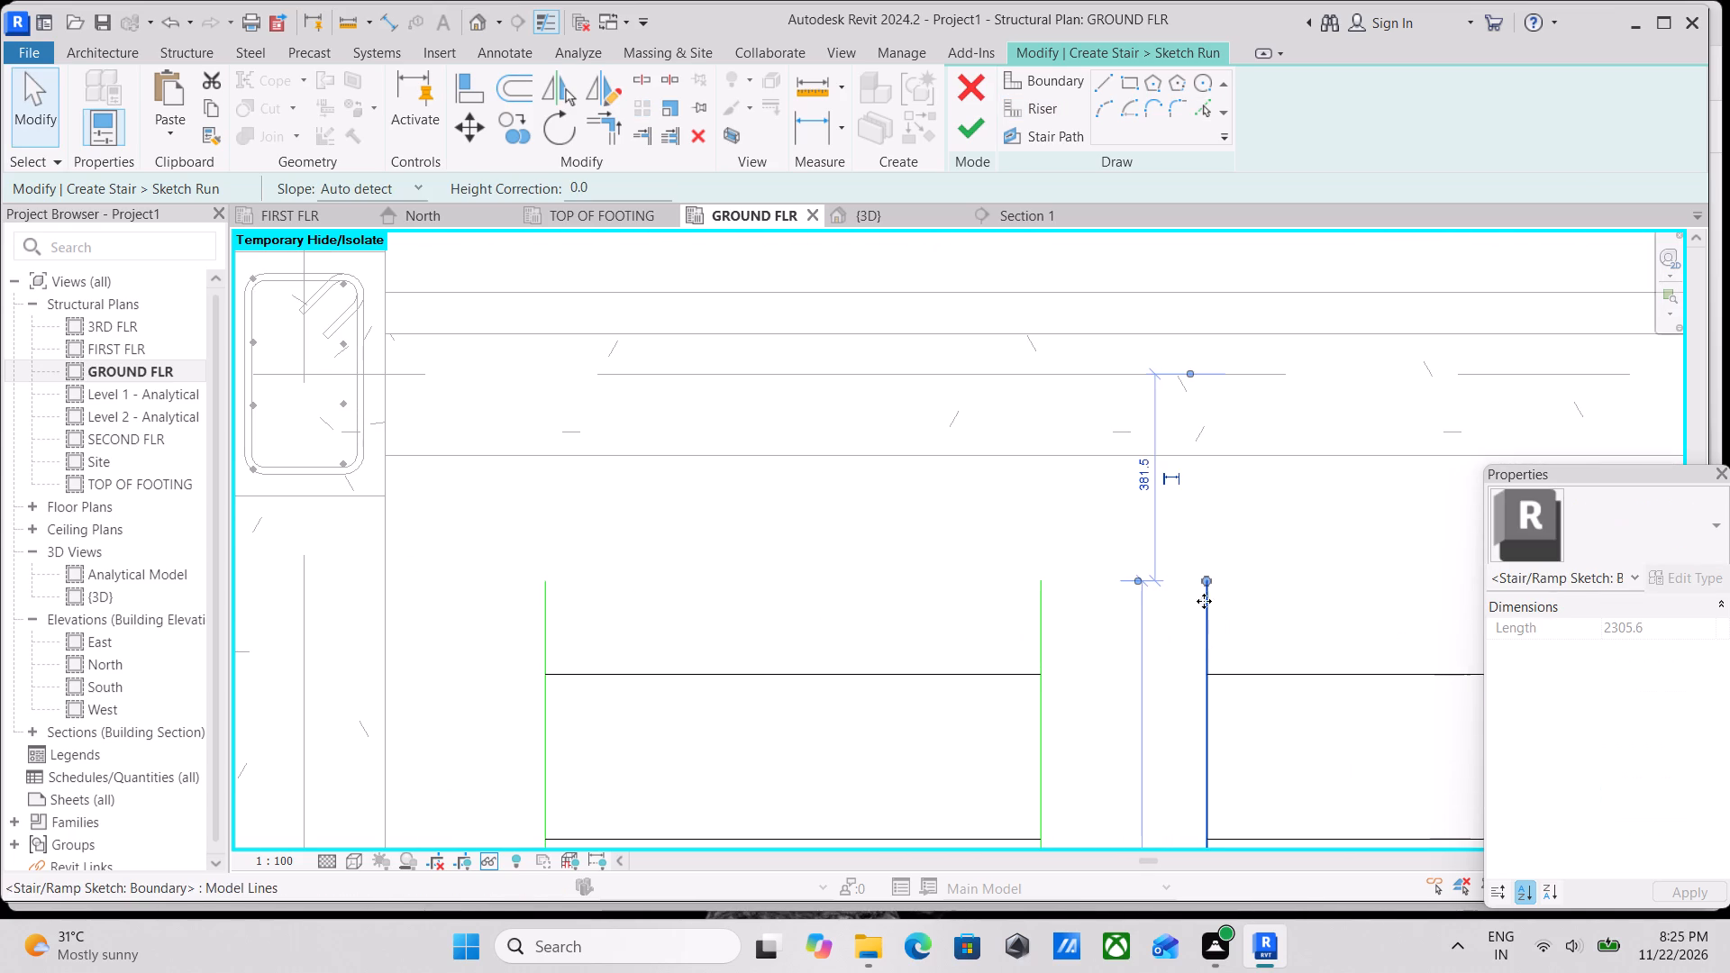
drag(1205, 574, 1215, 678)
scroll(1215, 679, down, 2)
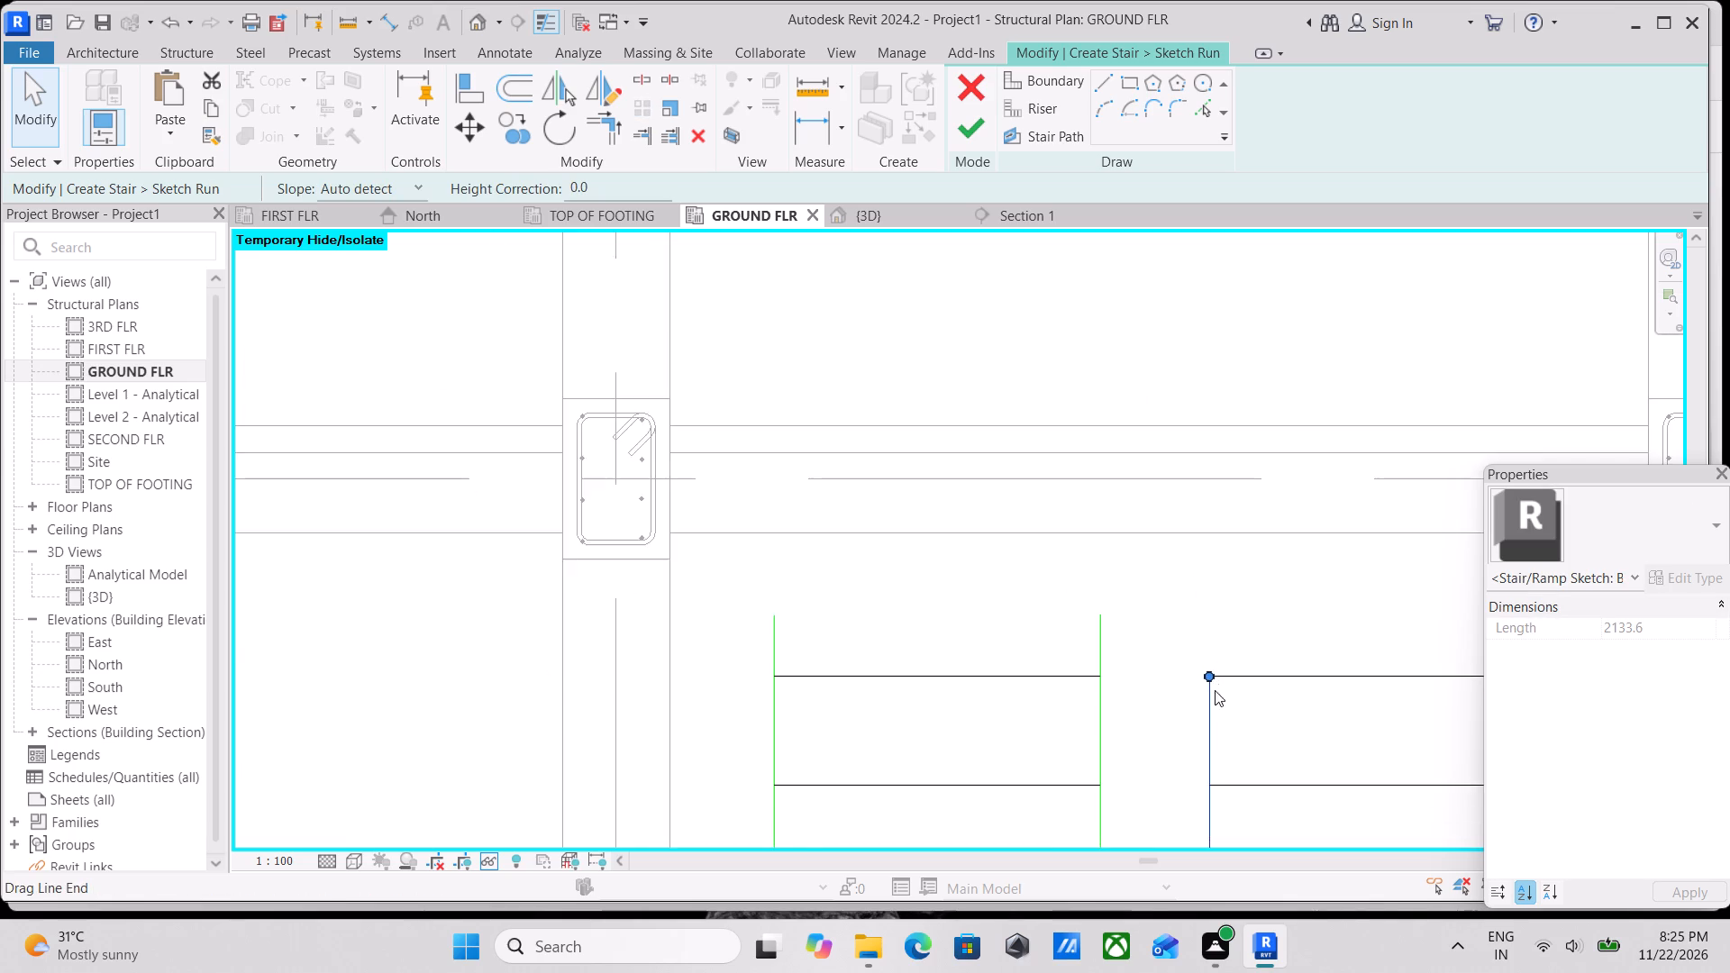
scroll(1215, 690, down, 2)
middle_drag(1198, 692, 993, 665)
click(1286, 622)
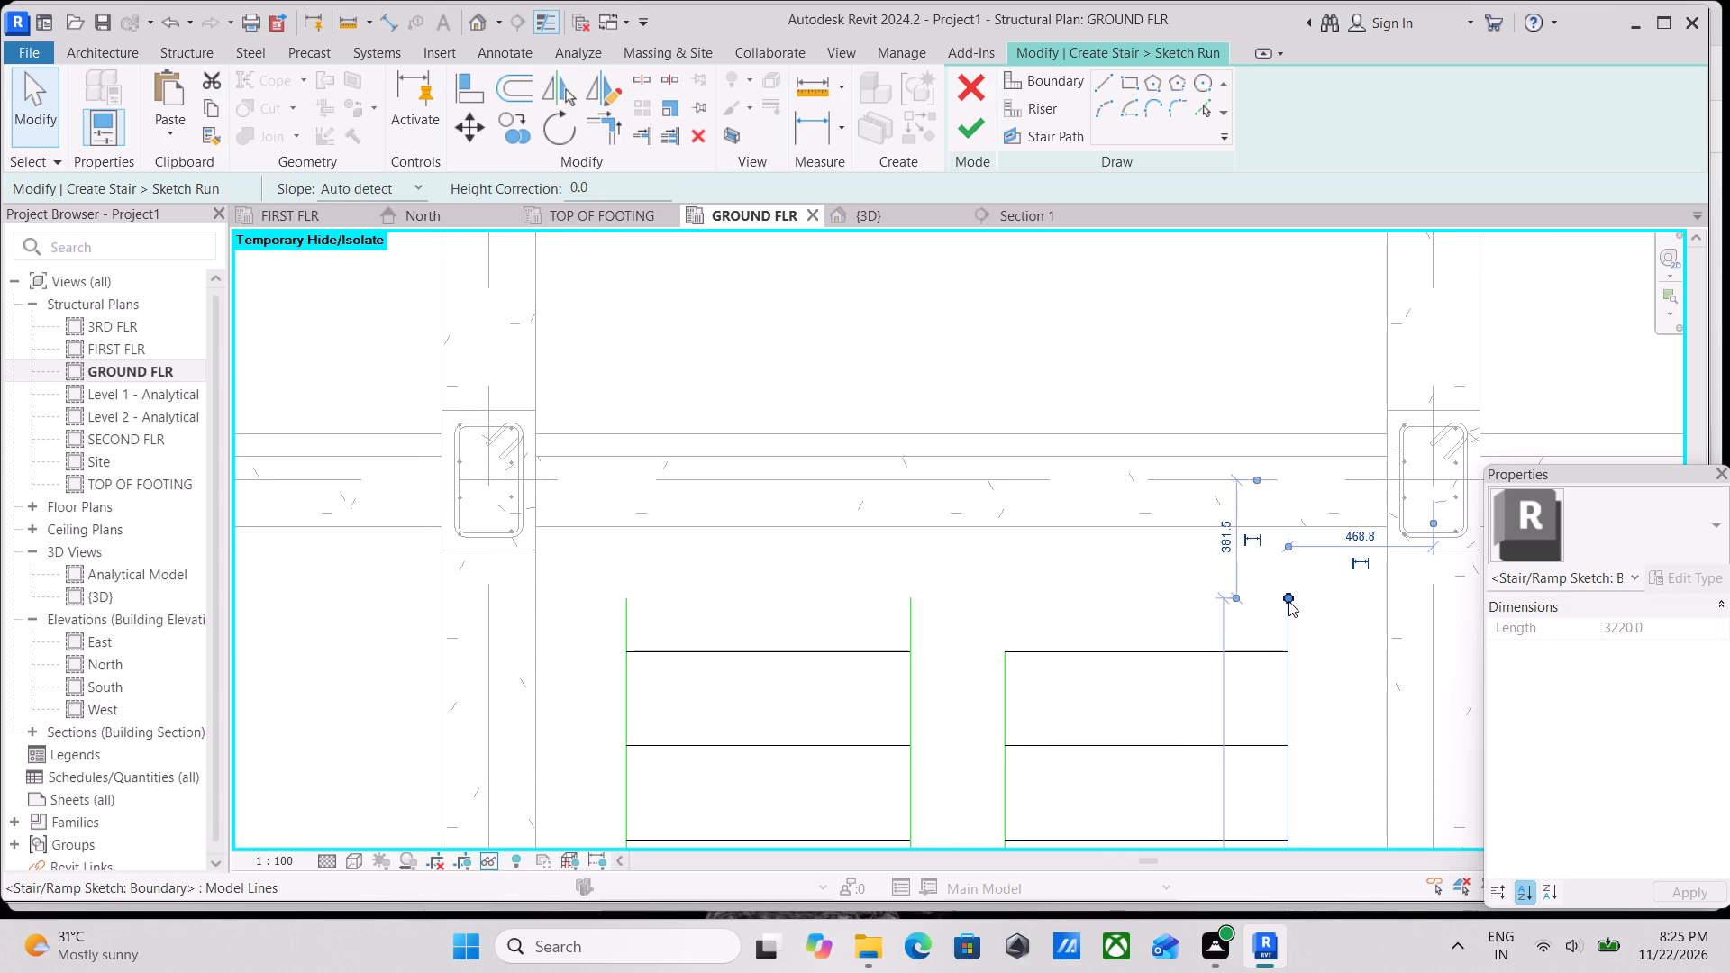
drag(1288, 596, 1292, 651)
Shorten the left-hand flight's inner and outer boundary lines to end at its topmost riser, making the inner line about 2134 mm.
middle_drag(1016, 679, 1209, 677)
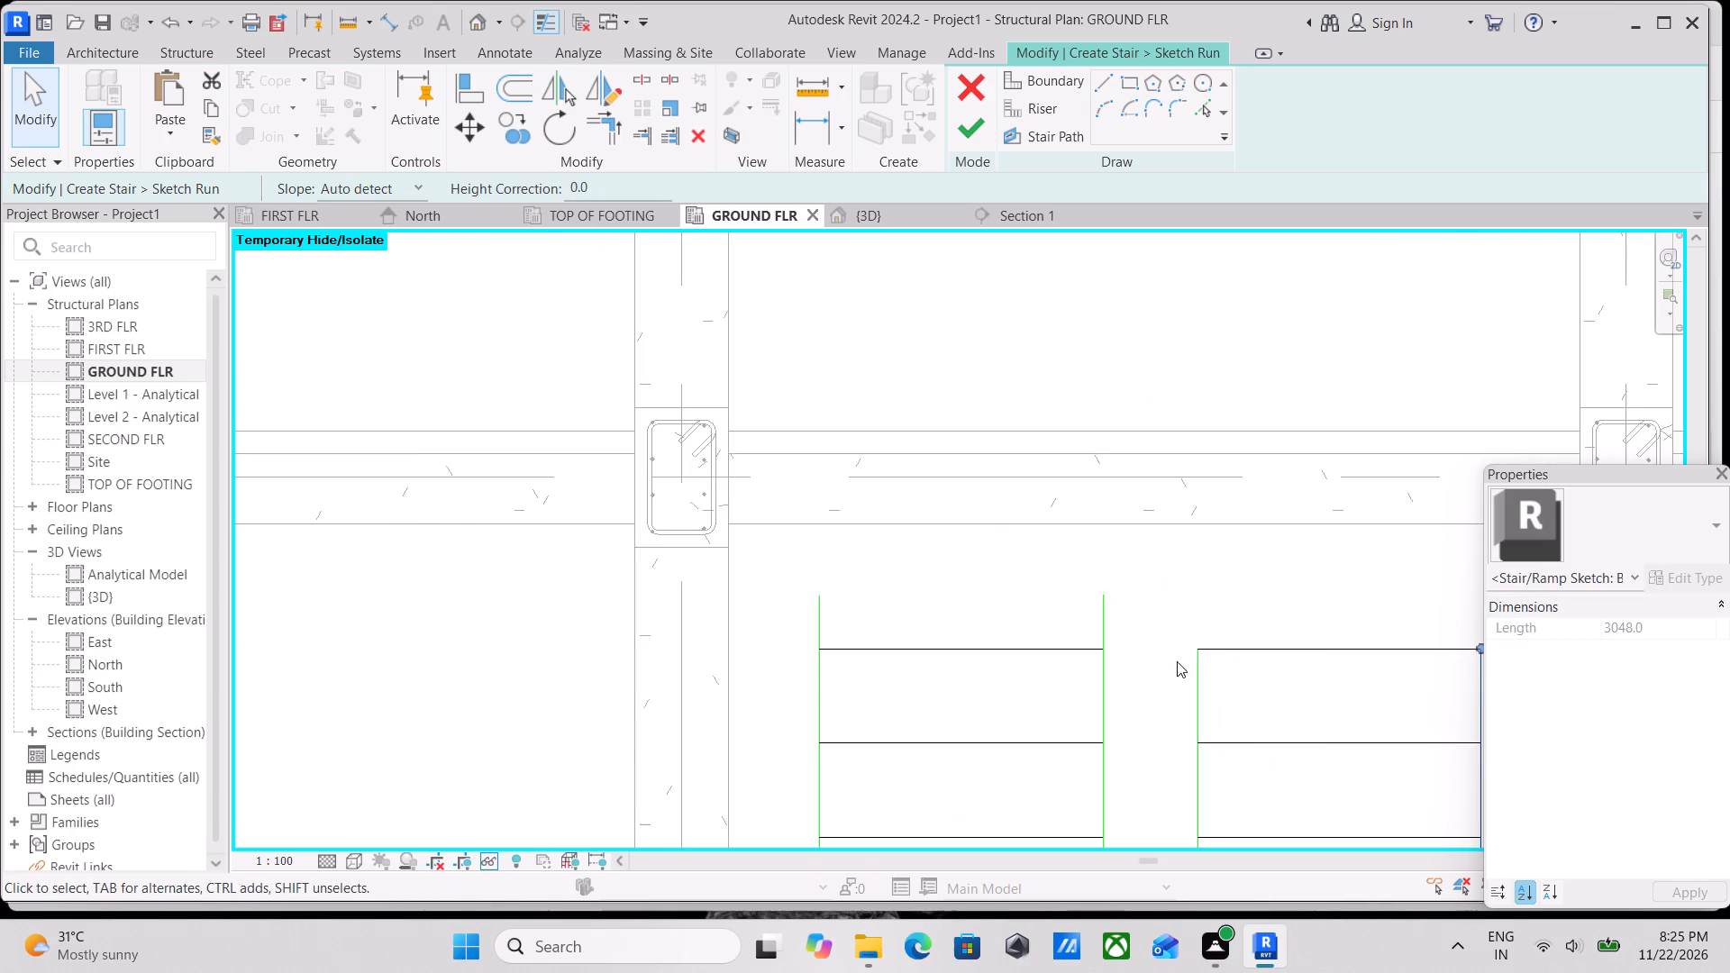
click(1105, 620)
drag(1100, 586, 1113, 635)
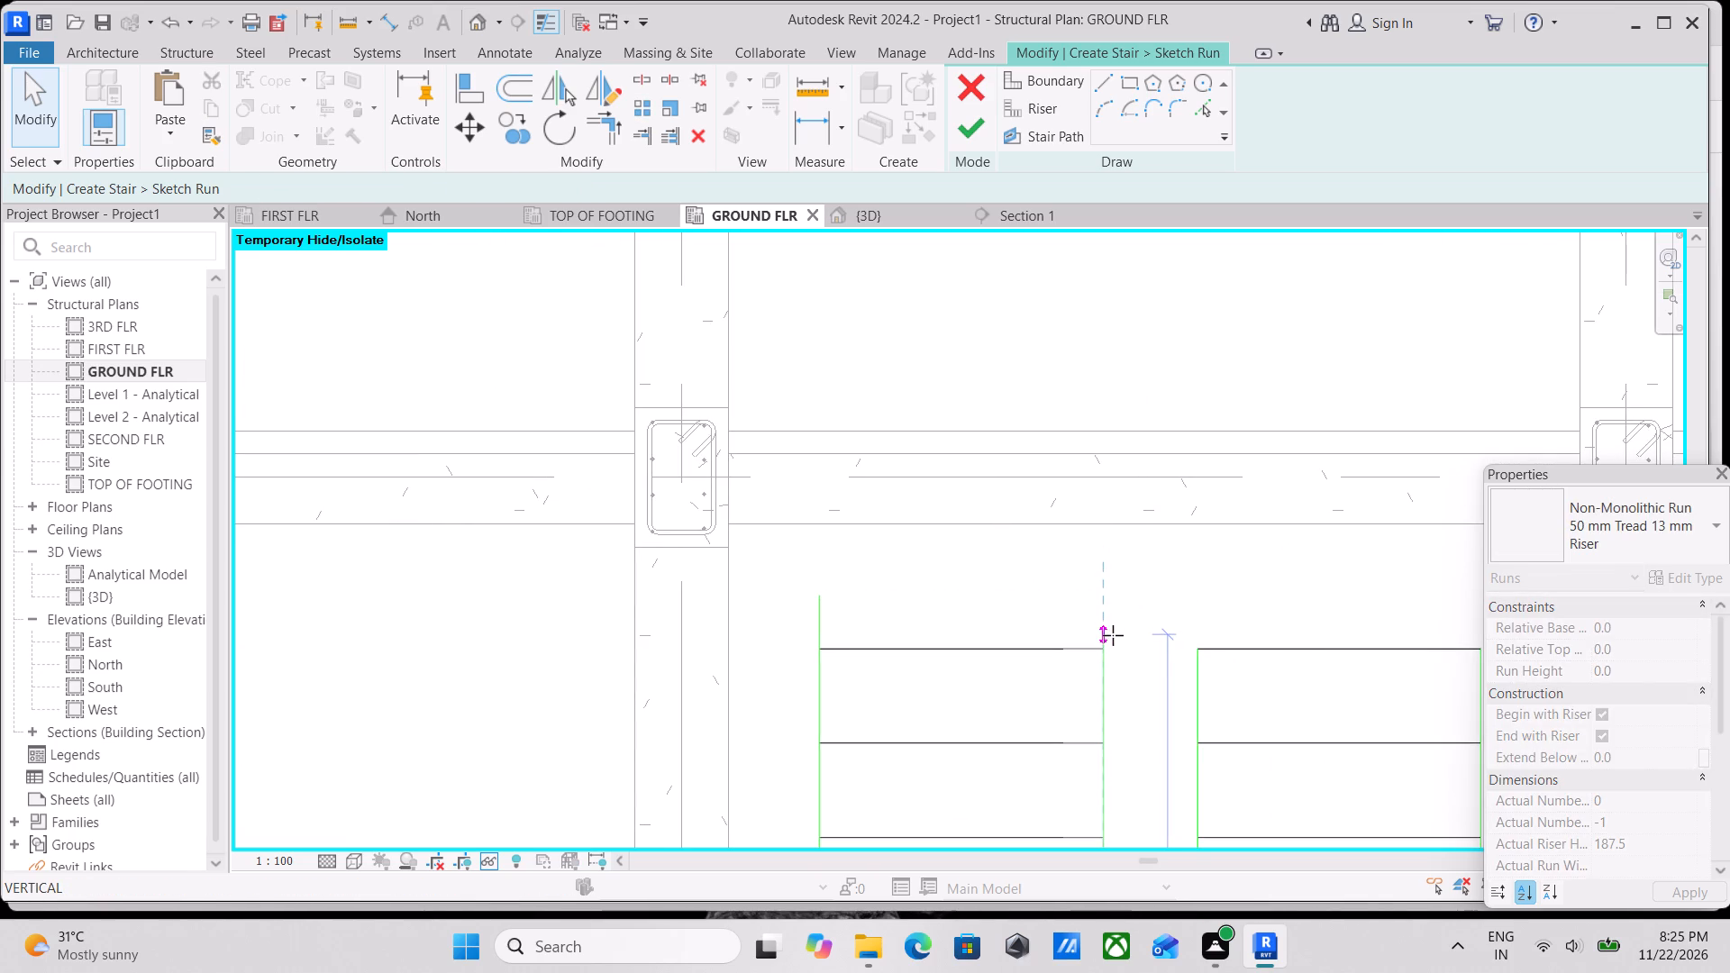
drag(1113, 635, 1112, 642)
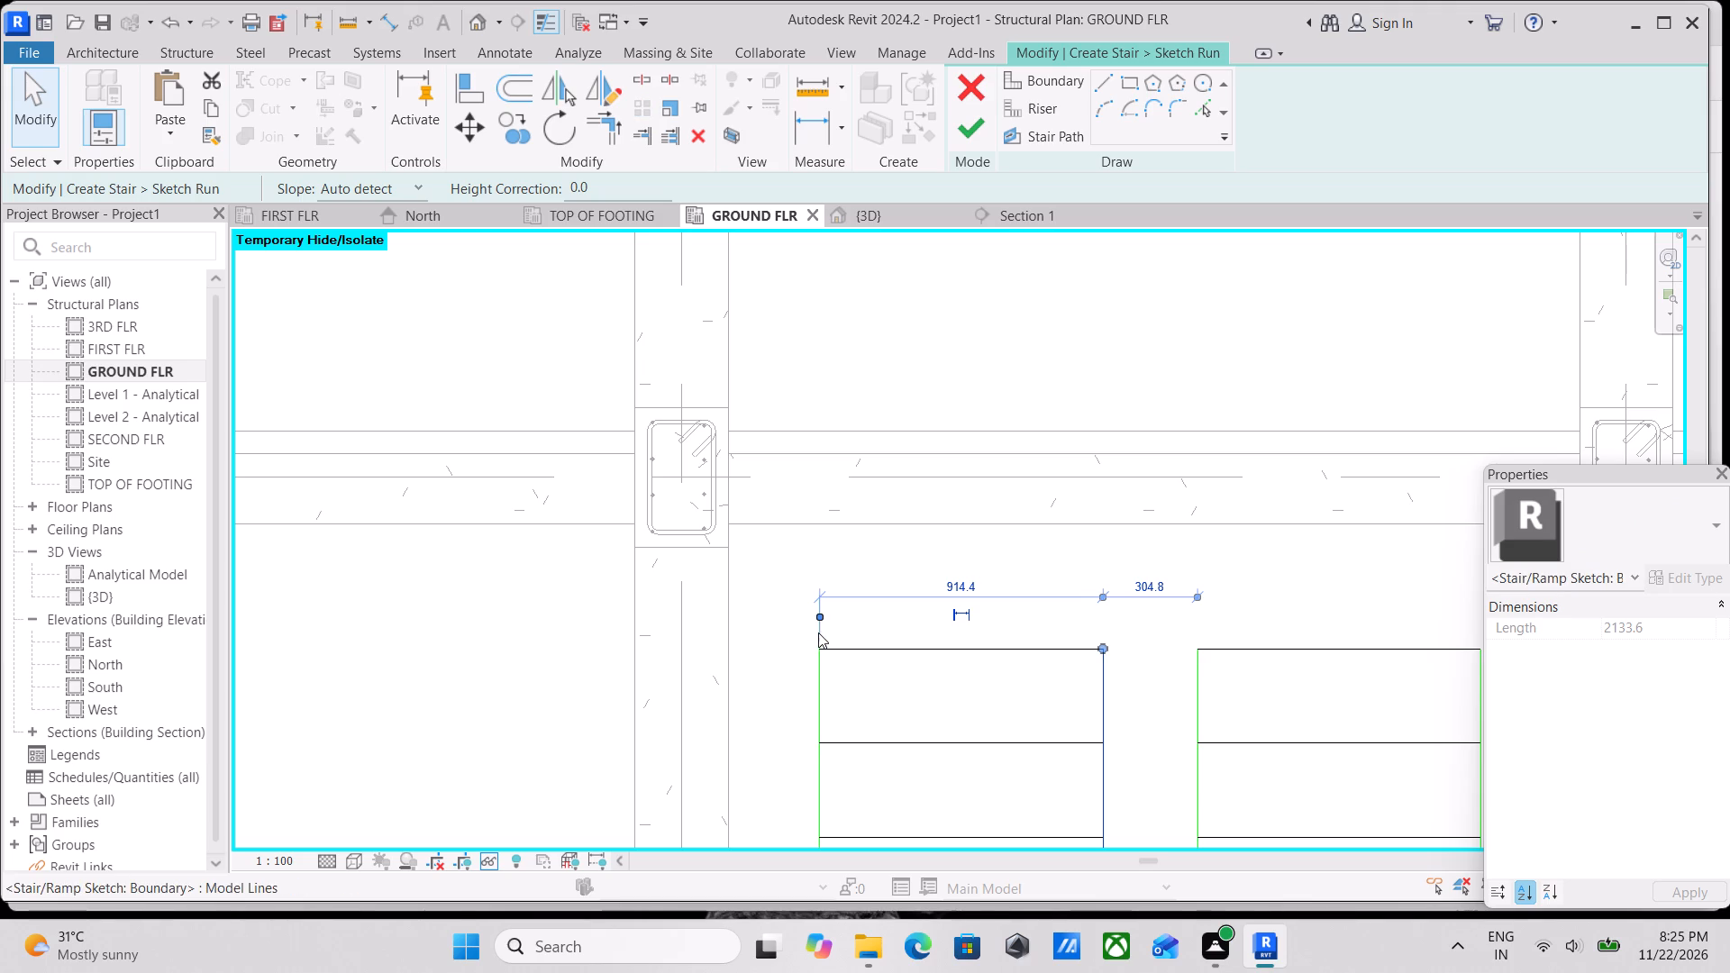
click(818, 637)
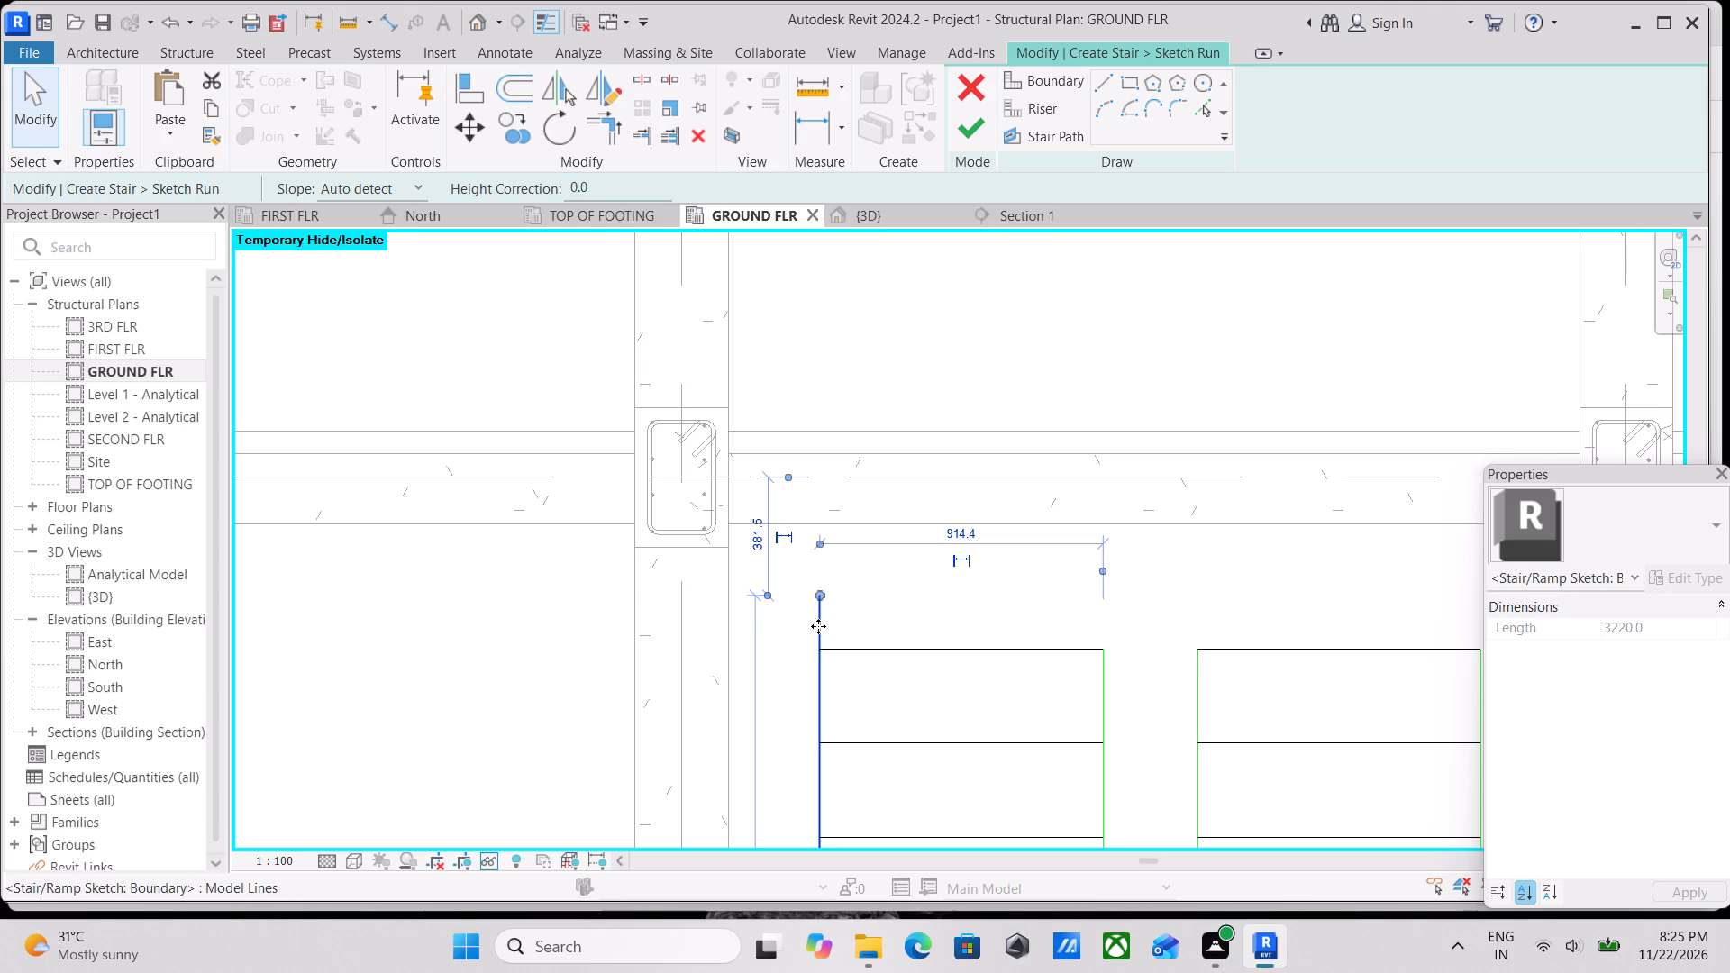
drag(822, 595, 824, 647)
scroll(972, 690, down, 4)
key(Escape)
scroll(979, 693, down, 1)
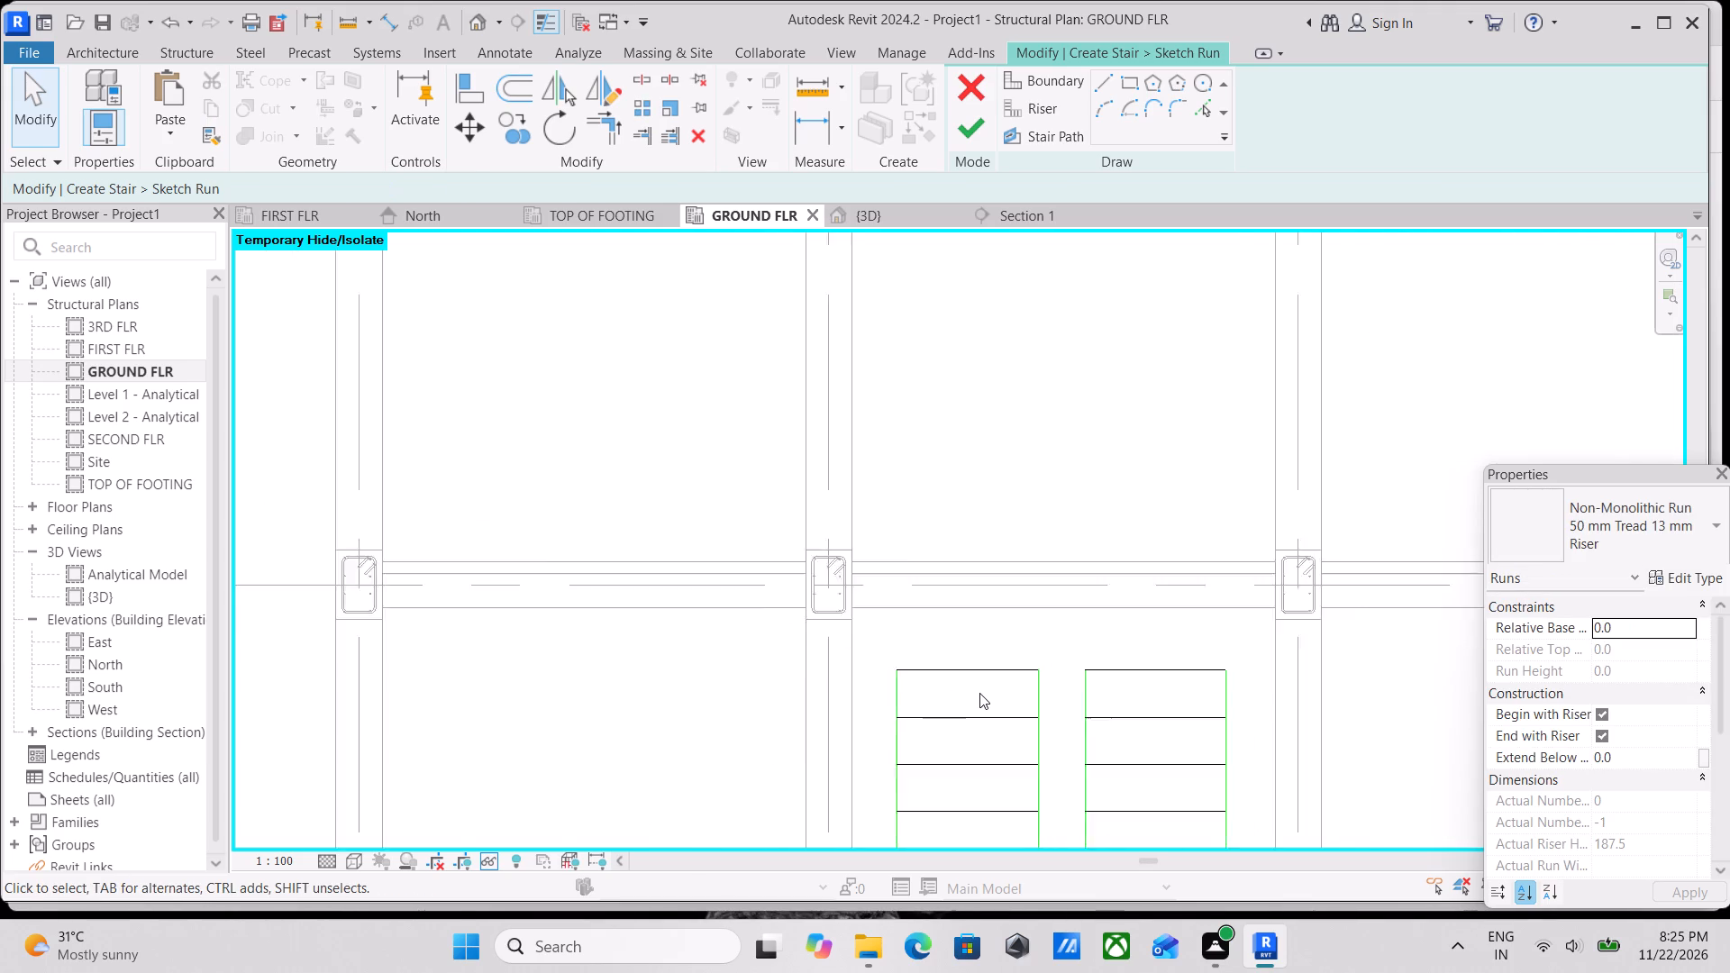
scroll(979, 693, down, 3)
middle_drag(965, 717, 1047, 485)
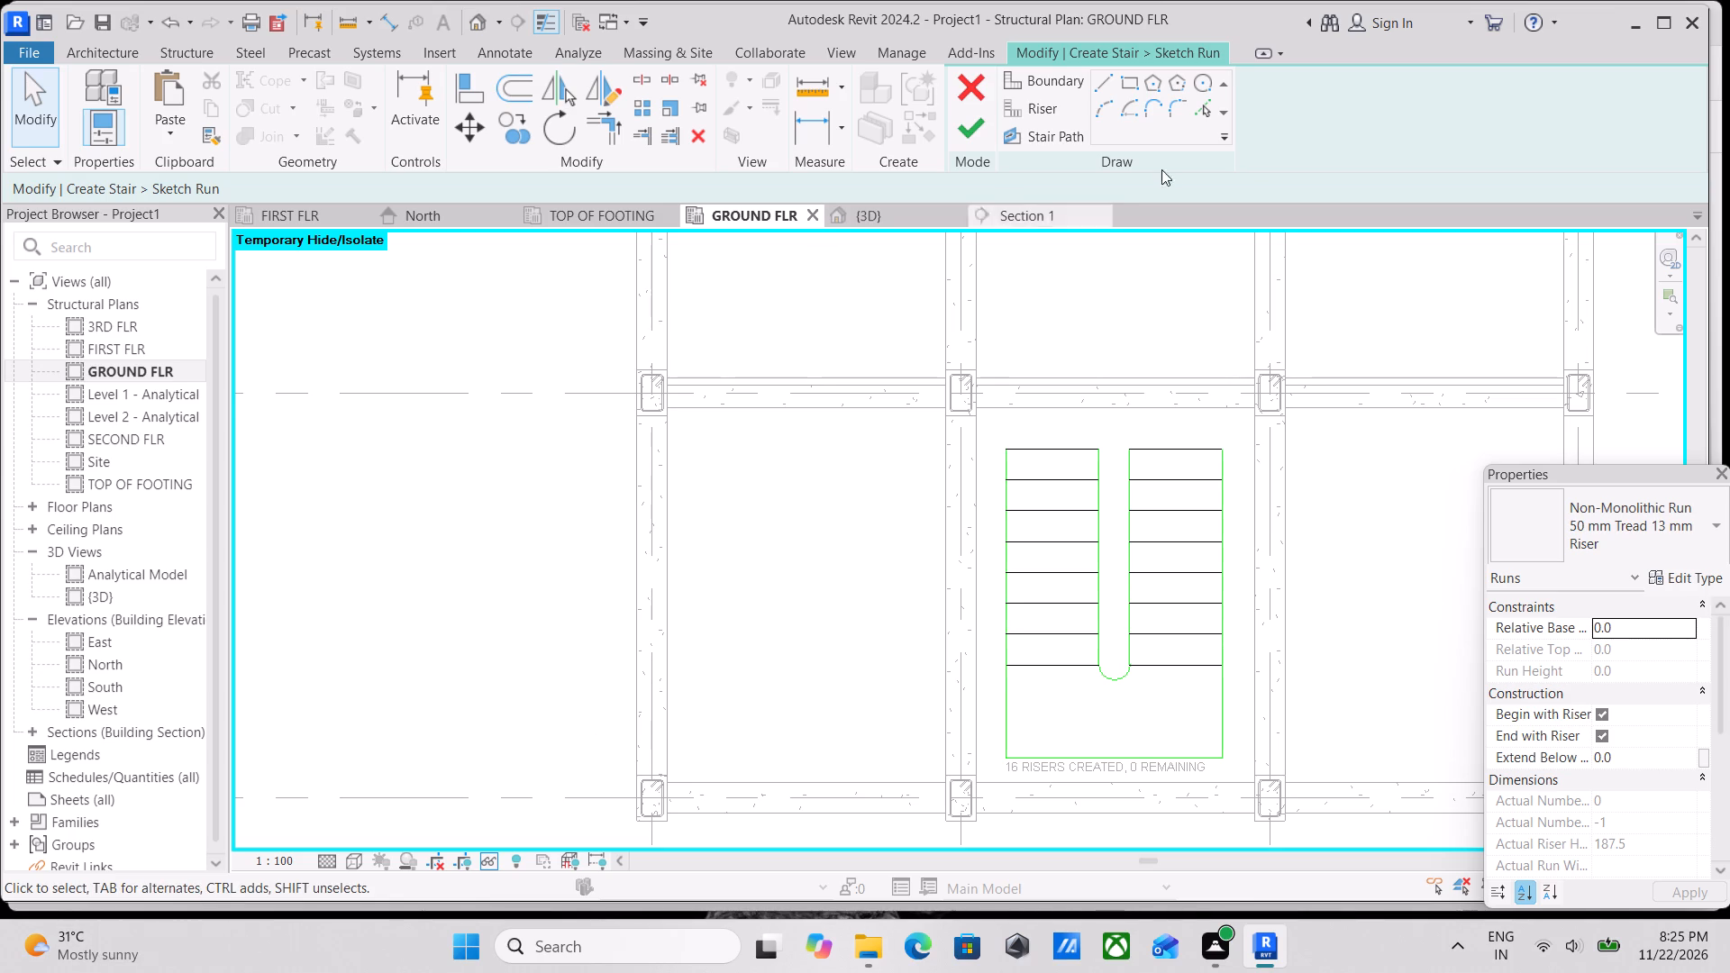
Draw the stair path's first segment from the midpoint of the right-hand flight's topmost riser straight down about 2600 mm into the landing.
scroll(1242, 176, up, 3)
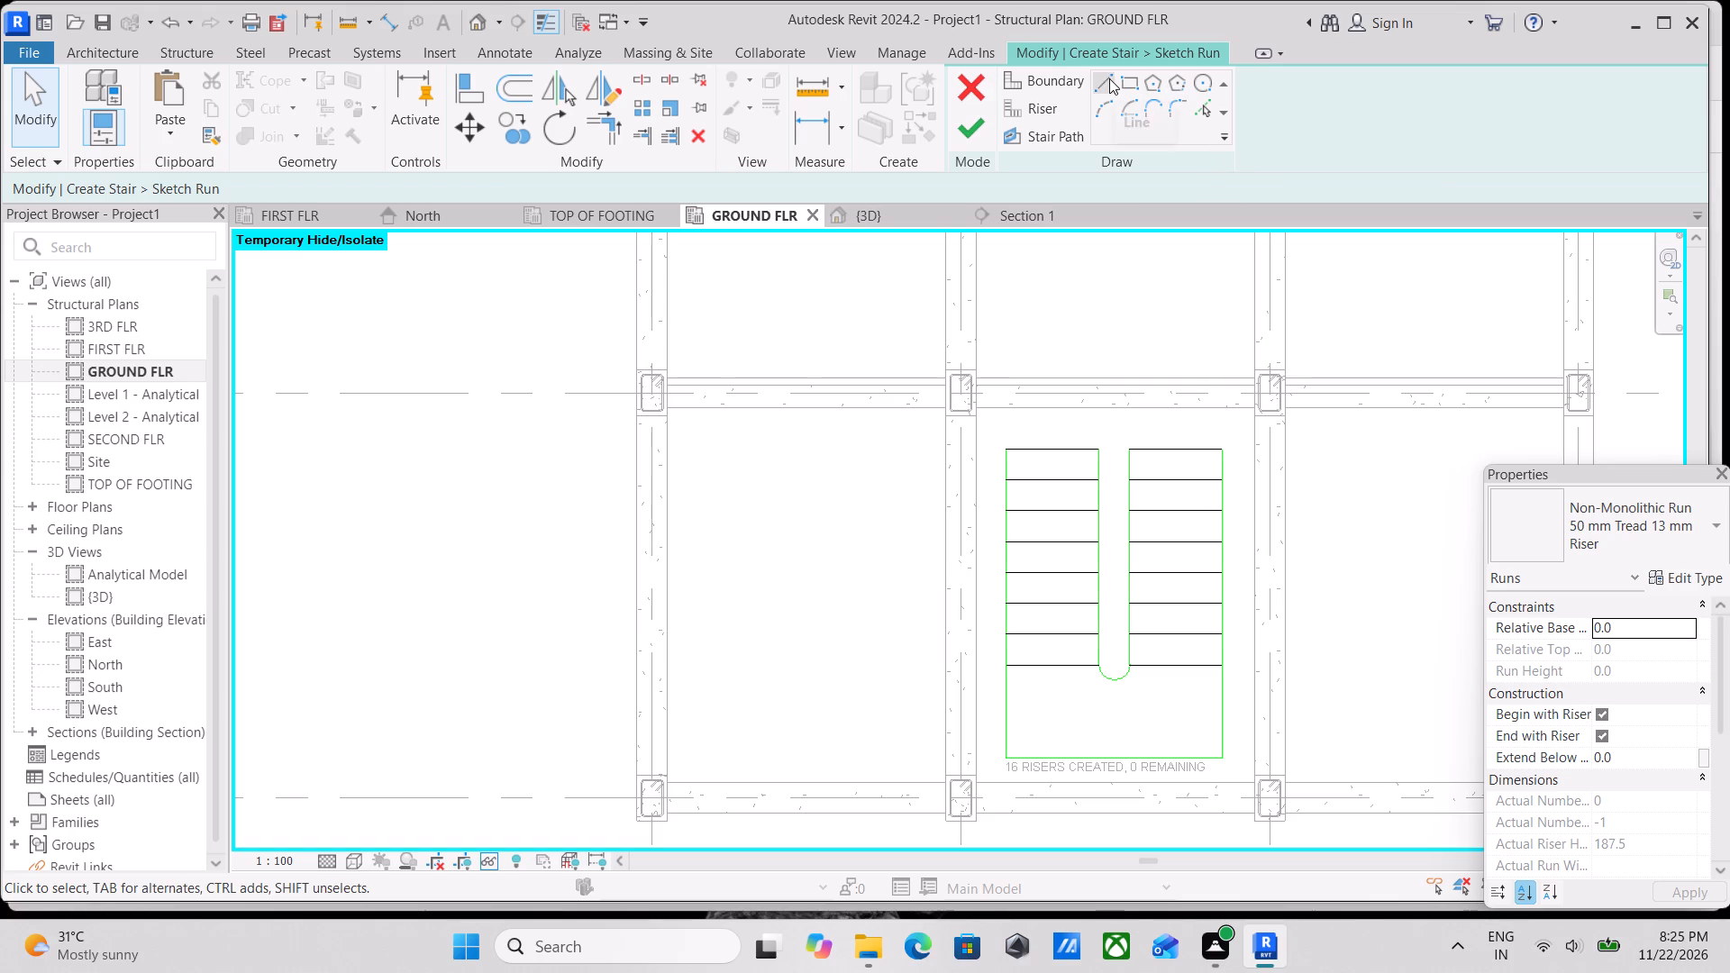
double_click(1043, 141)
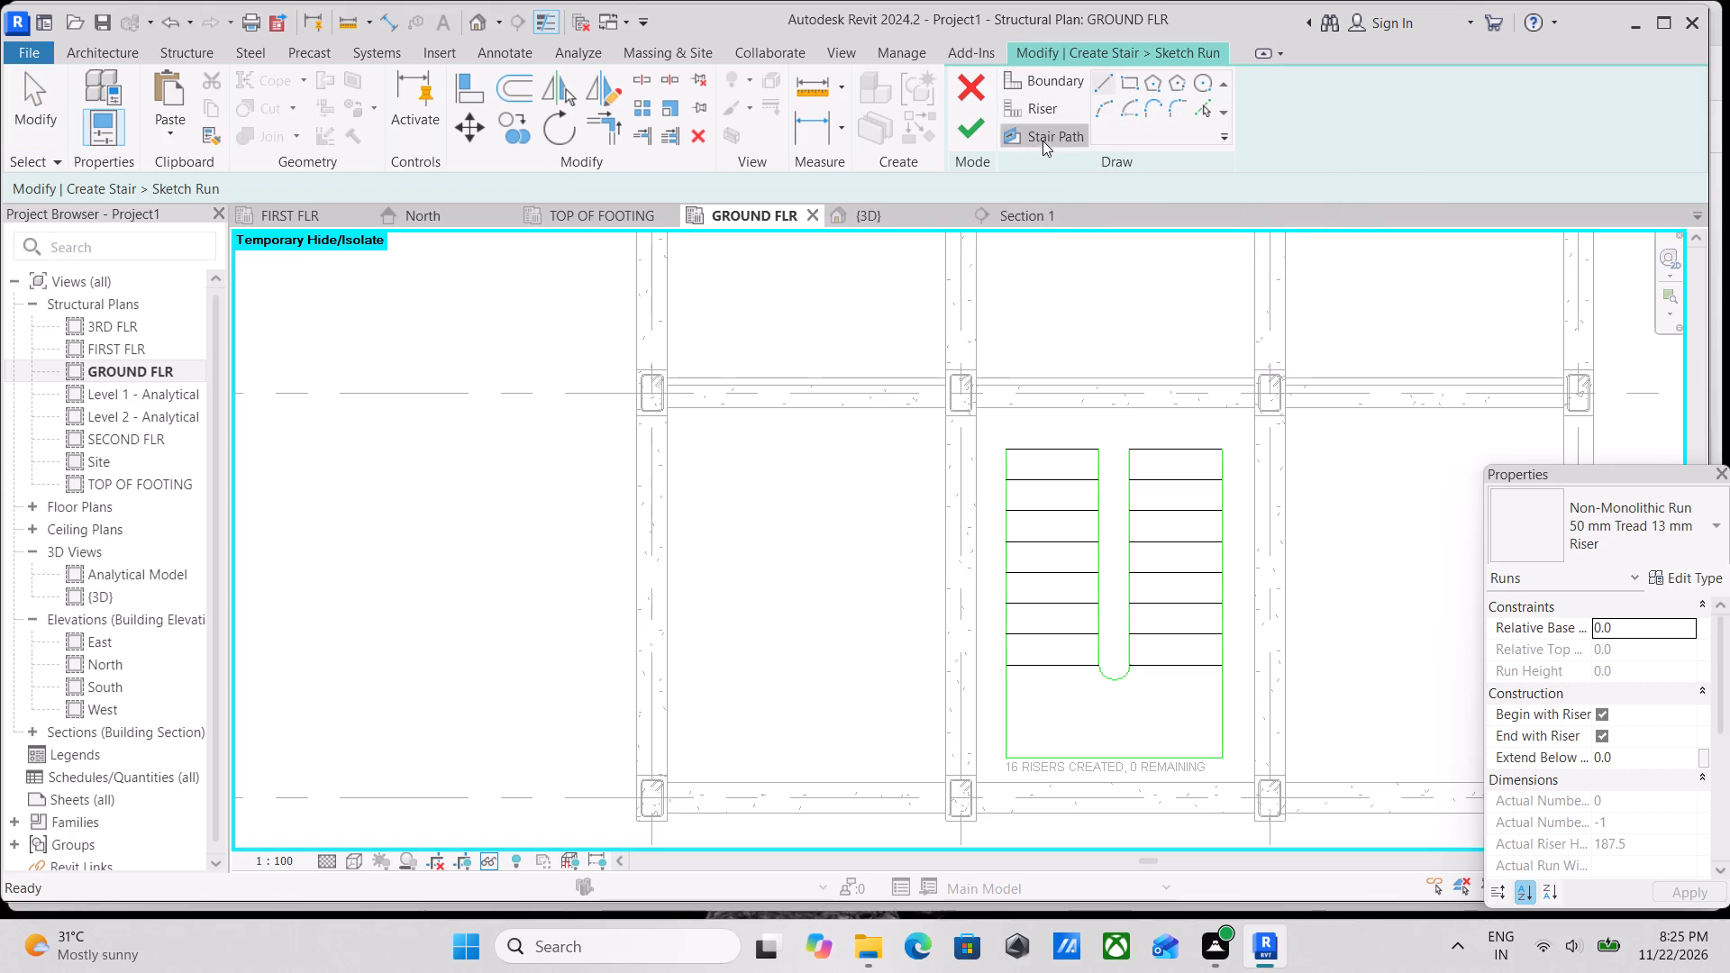
scroll(1172, 434, up, 3)
click(1174, 448)
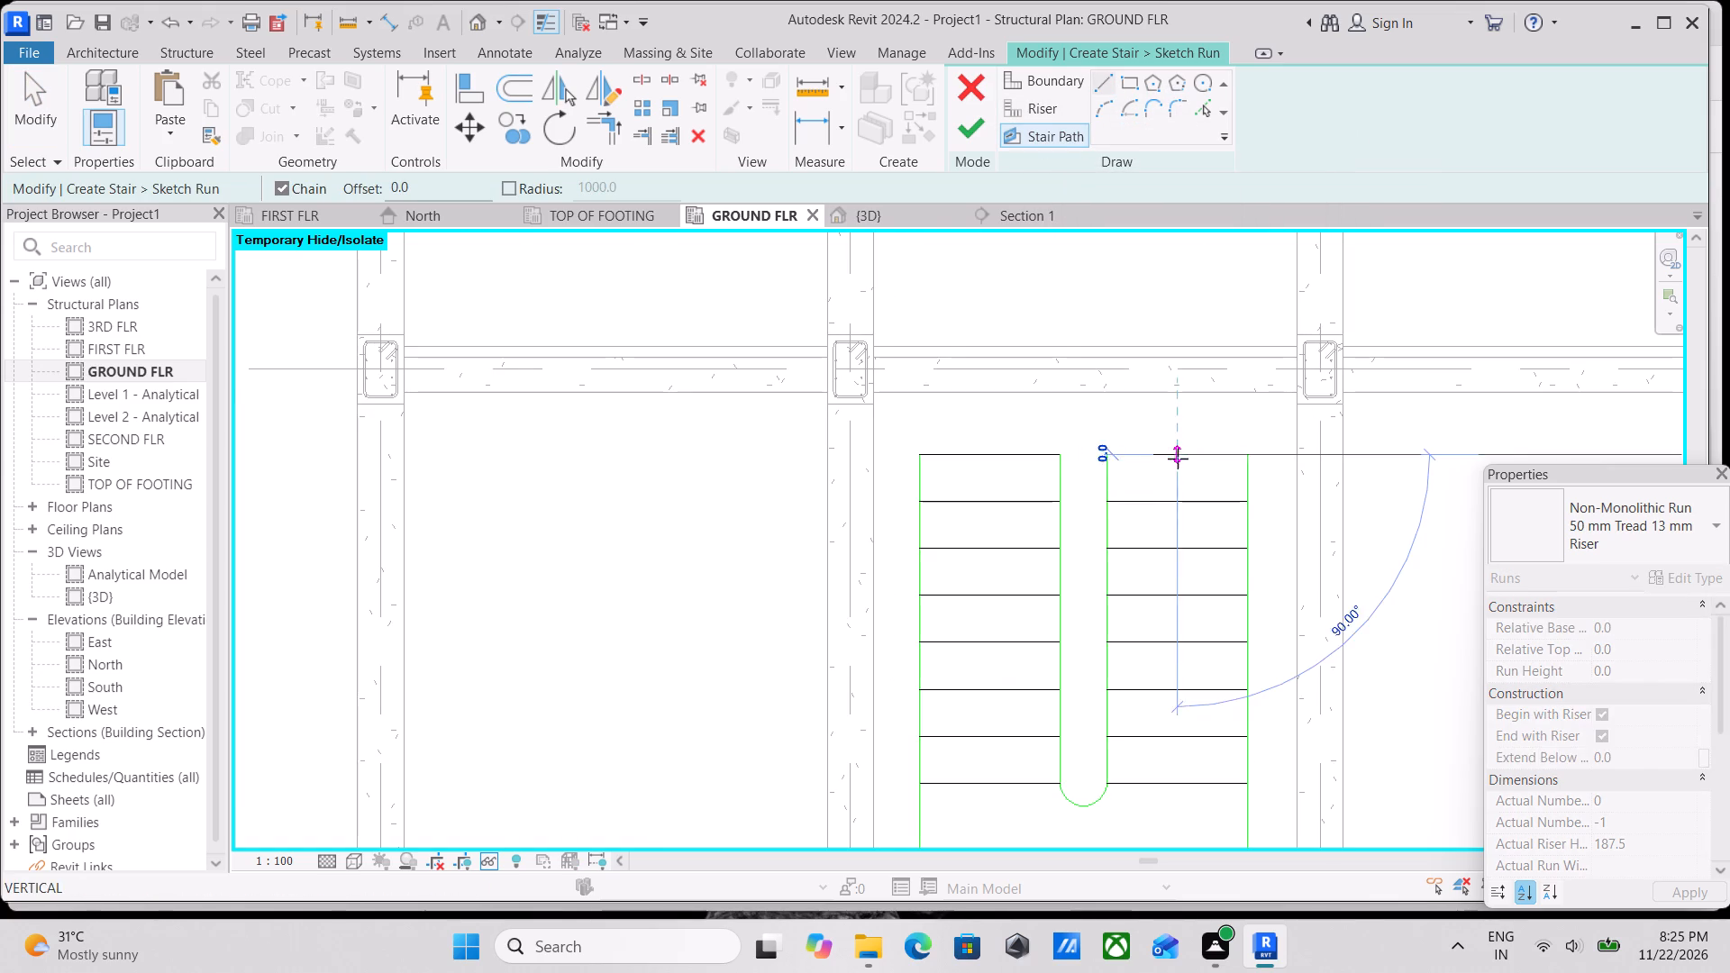
middle_drag(1161, 612, 1252, 387)
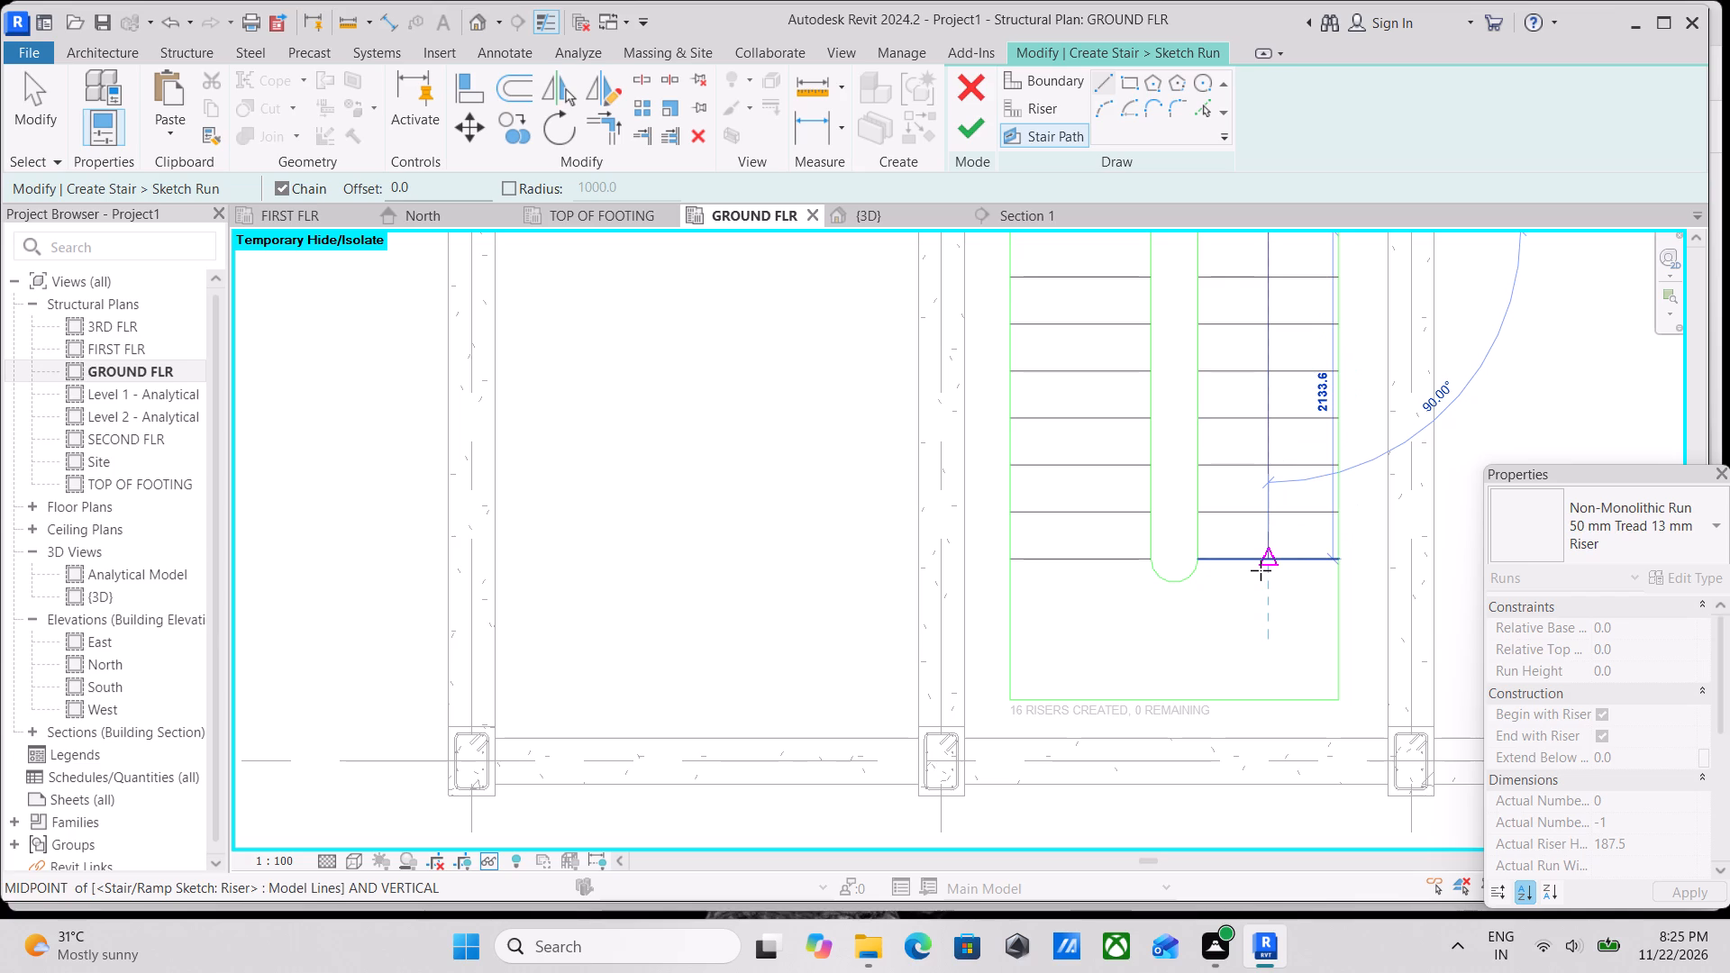
click(1265, 637)
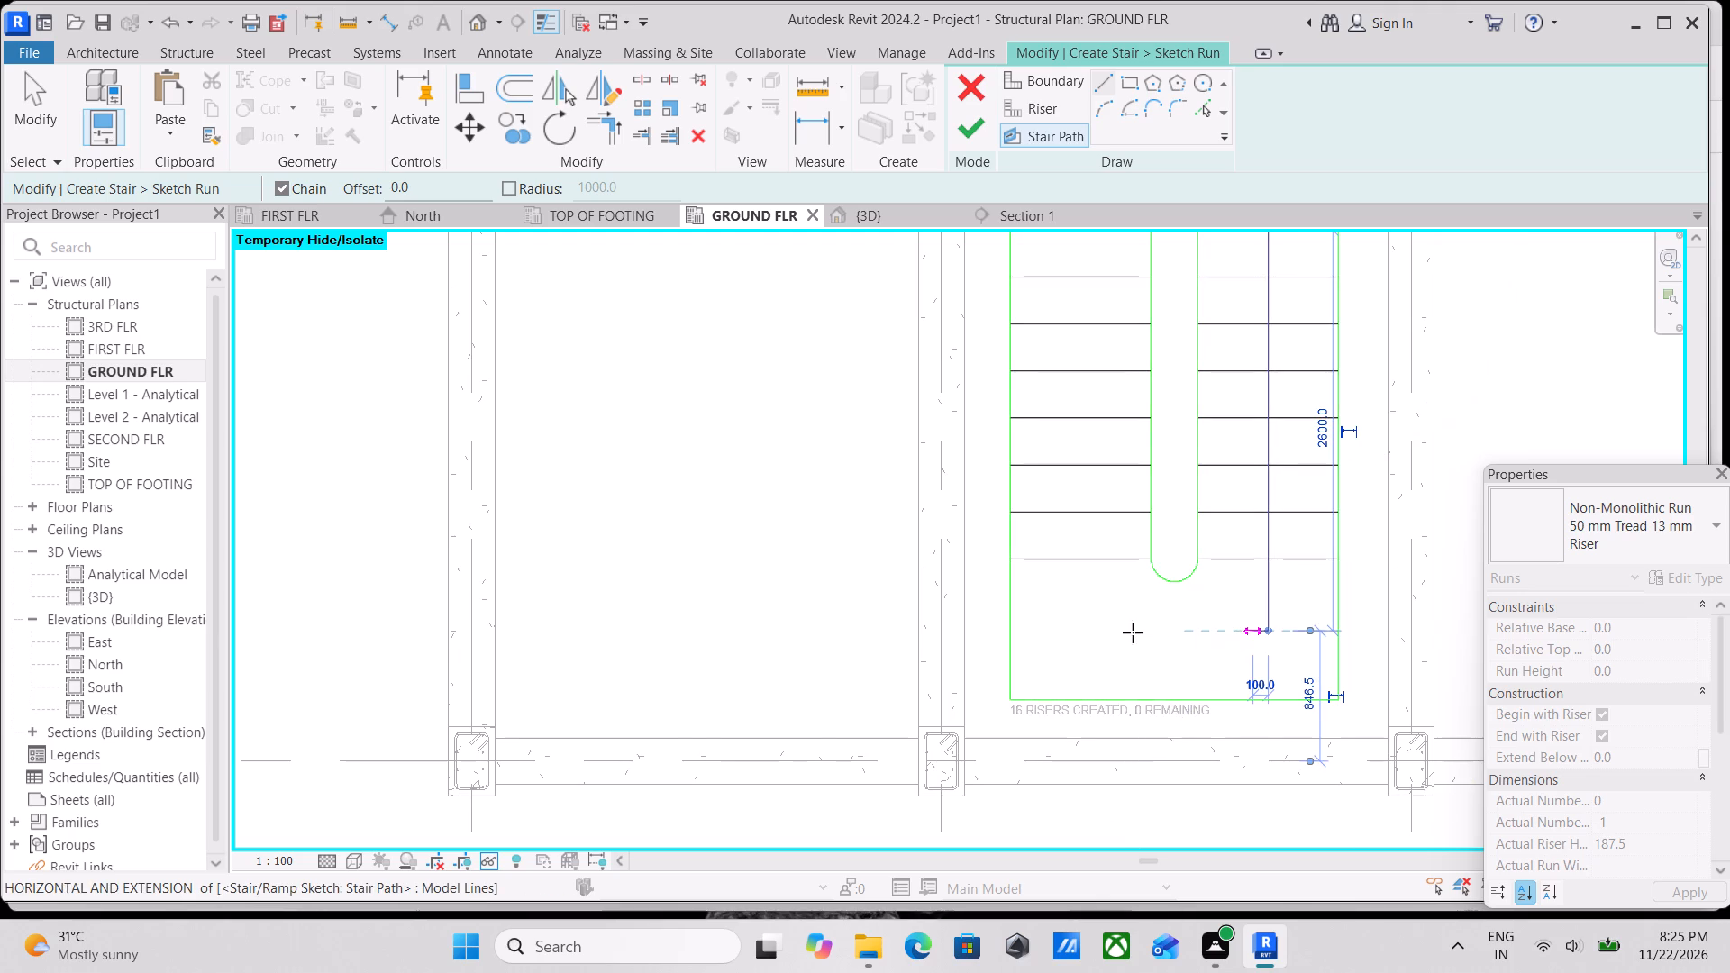
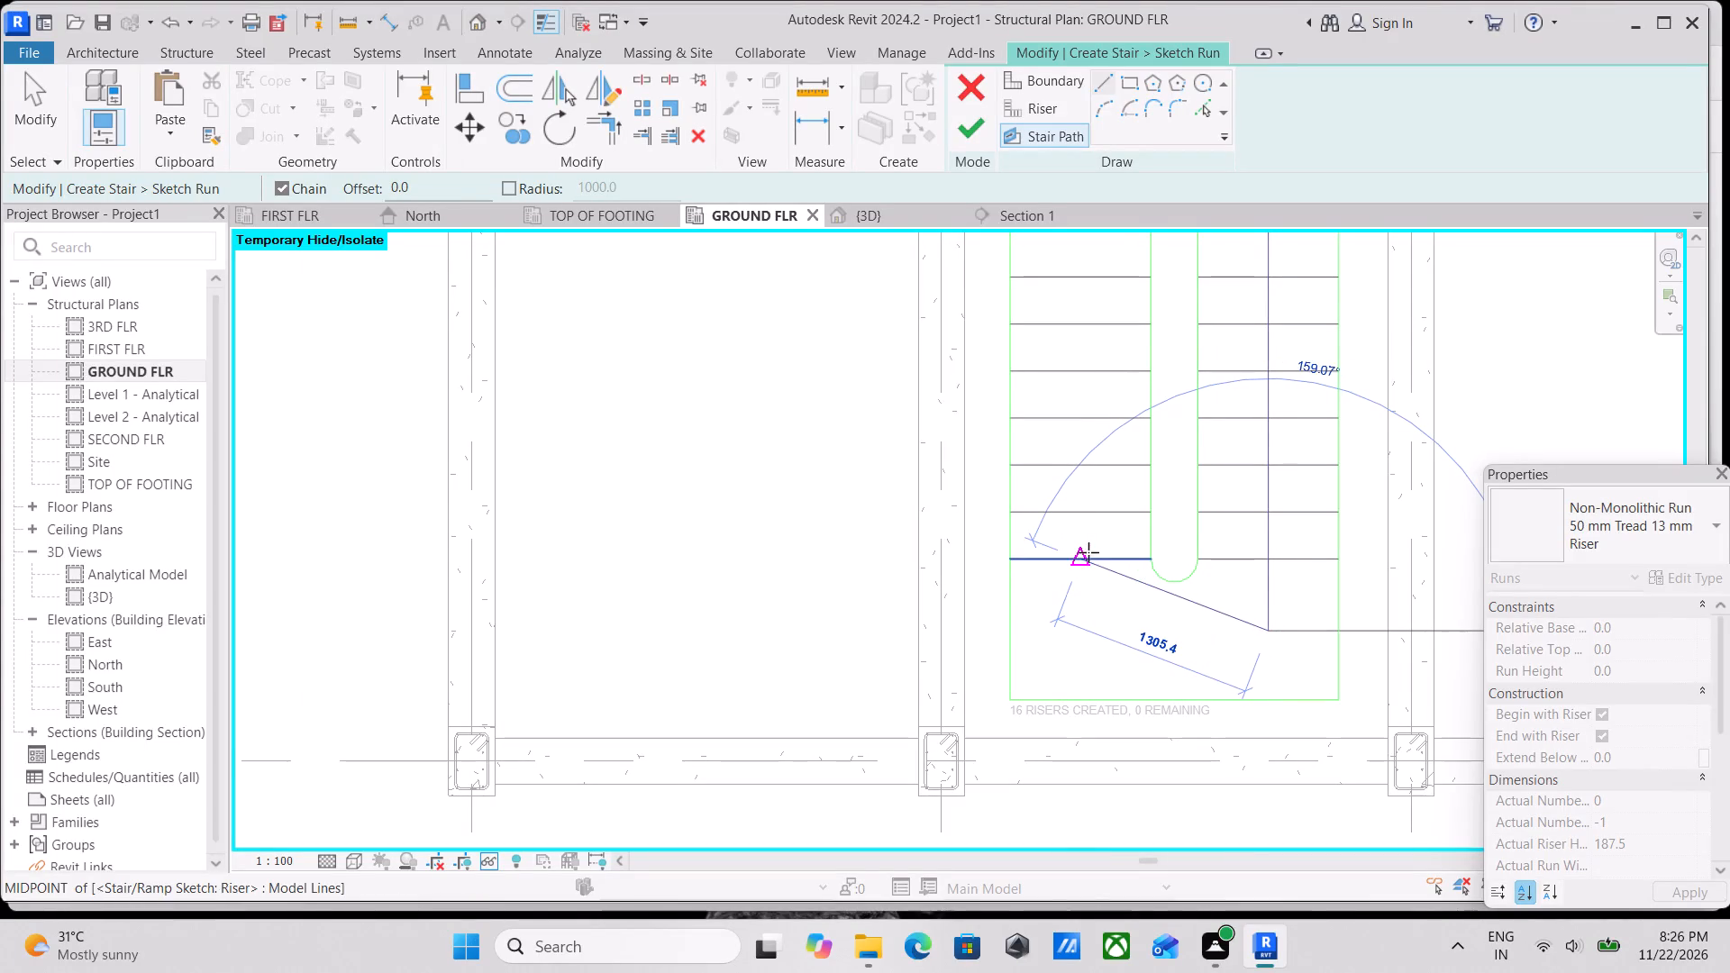
Continue the stair path 1300 mm horizontally across the landing, and straight up the left-hand flight to its topmost riser.
click(1070, 631)
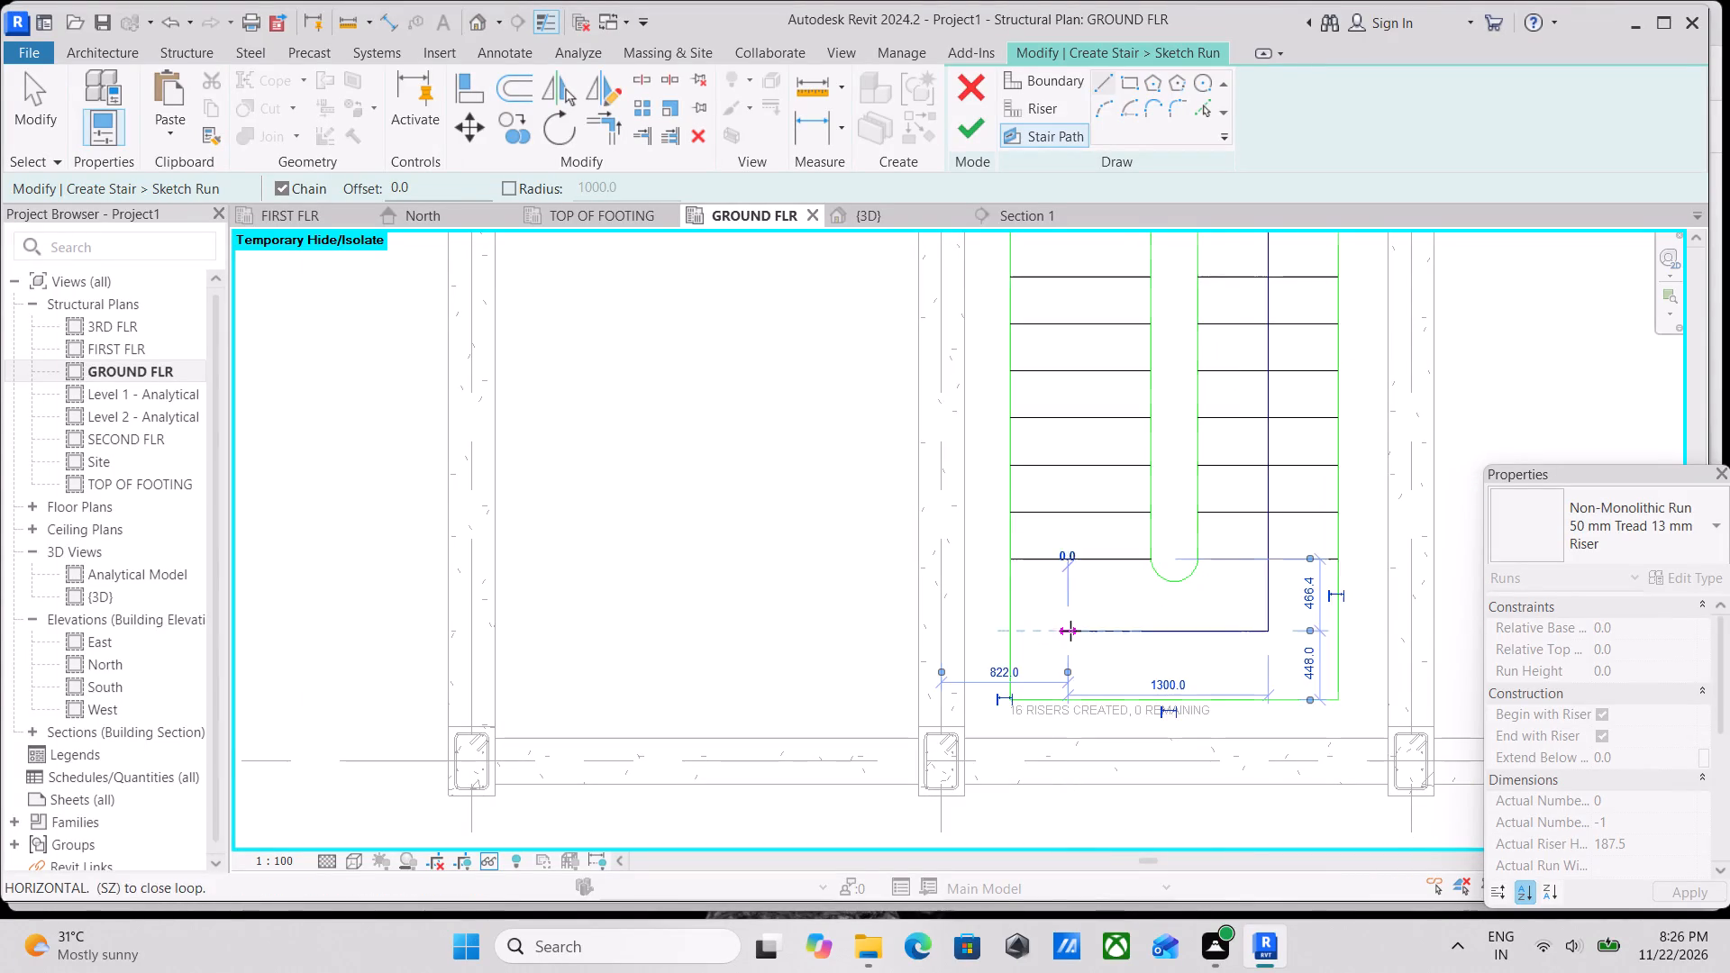
middle_drag(1070, 524, 1100, 732)
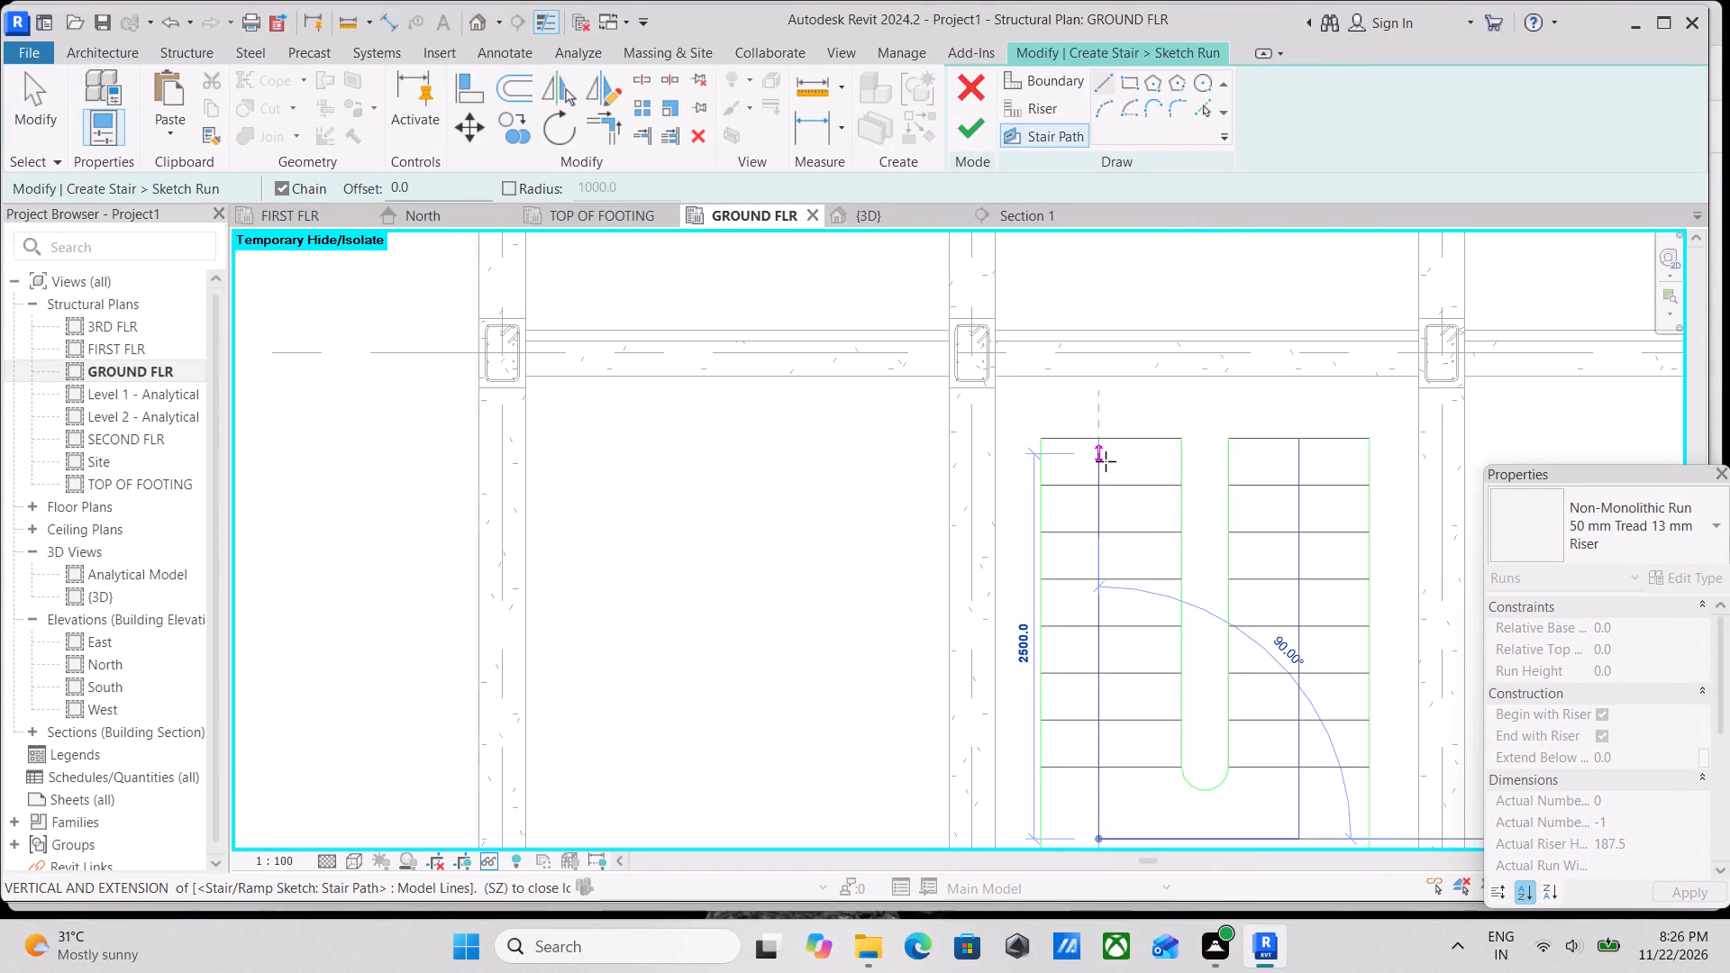
click(1097, 439)
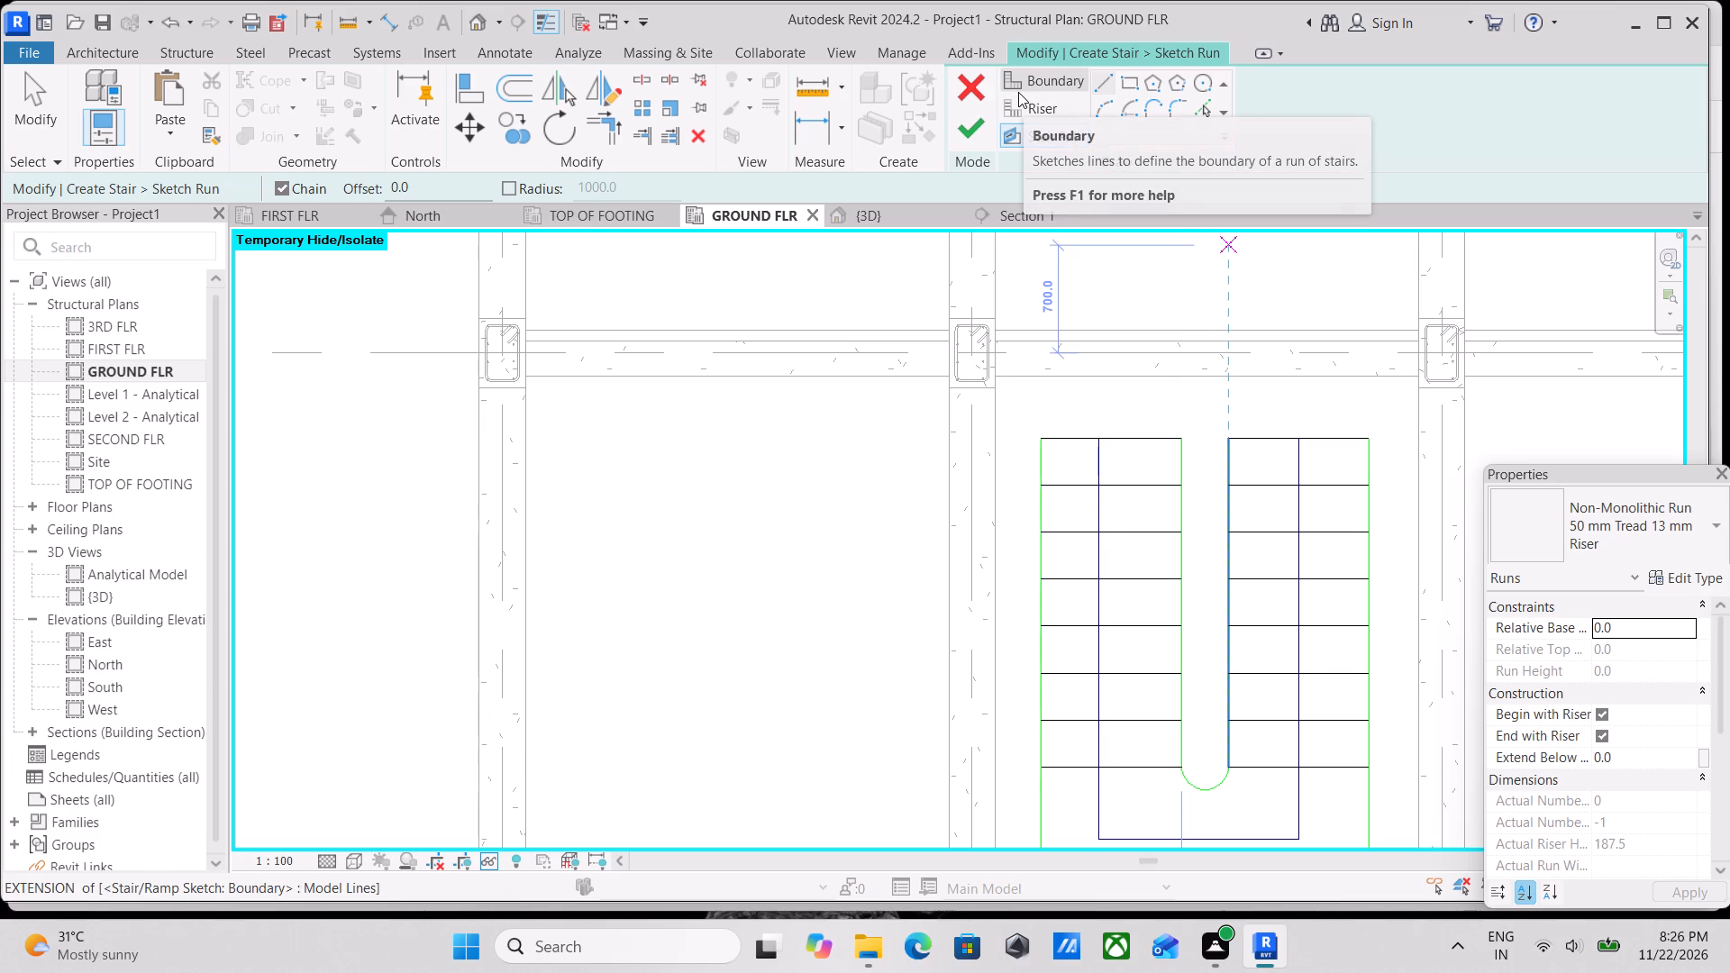
Finish the run sketch and the stair itself, and dismiss the save reminder without saving.
scroll(1176, 333, up, 3)
scroll(1210, 218, up, 2)
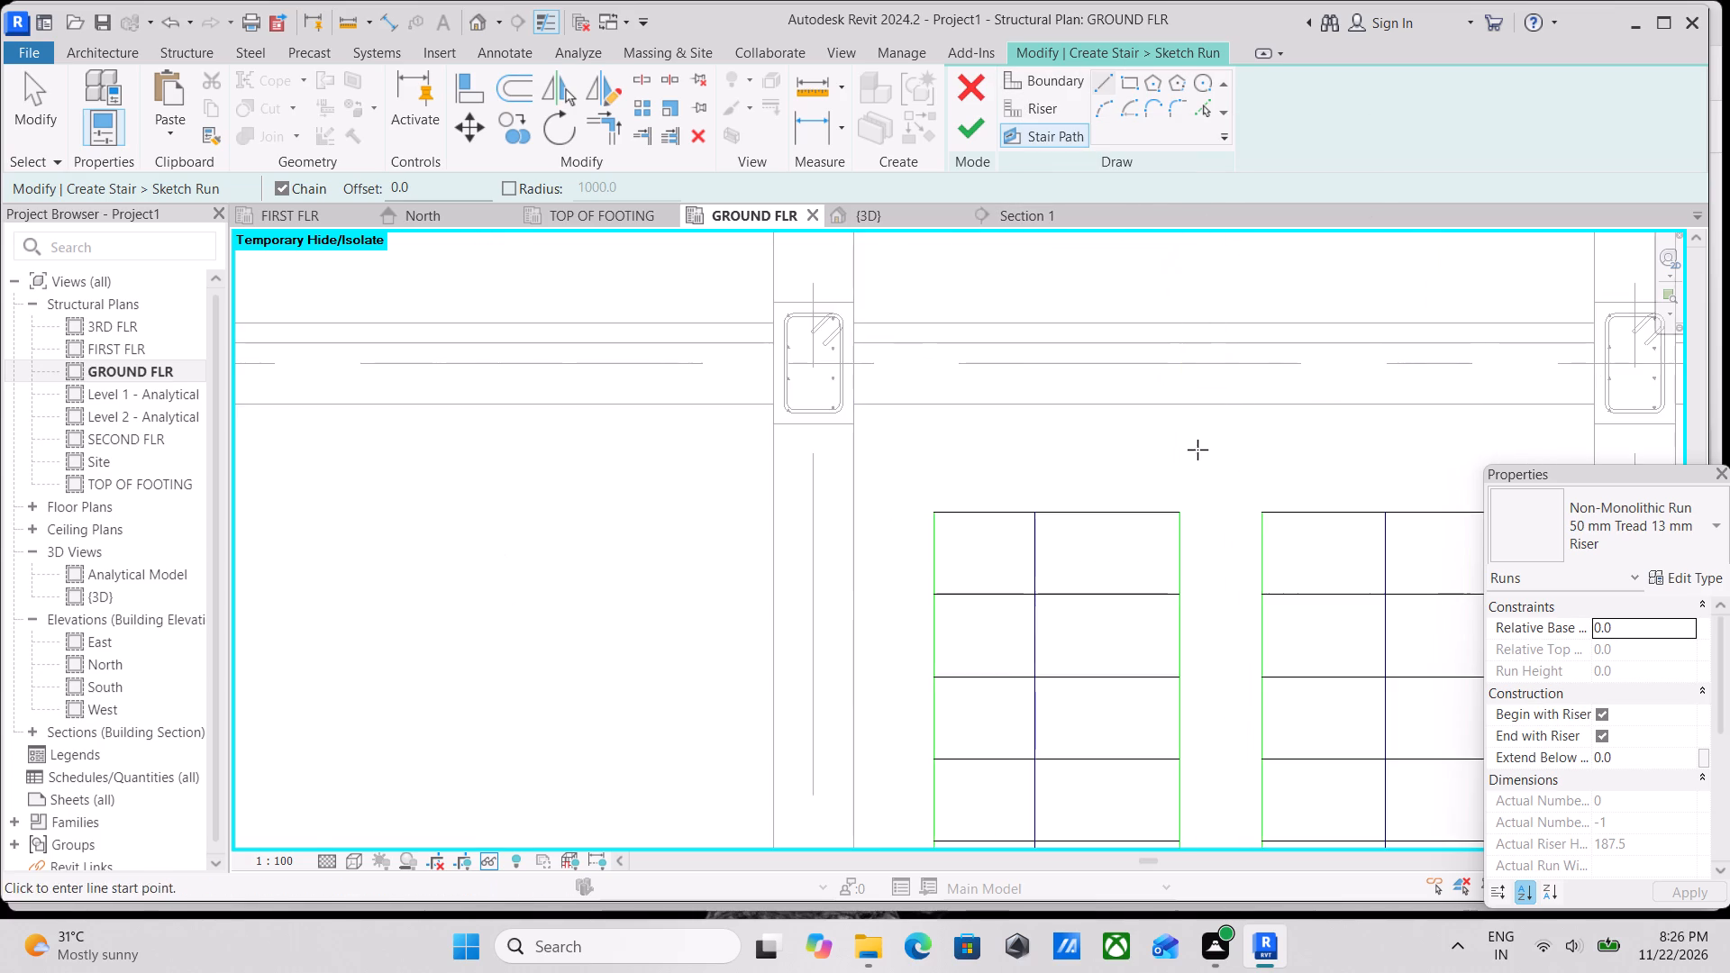
scroll(1197, 450, up, 2)
scroll(1177, 429, down, 5)
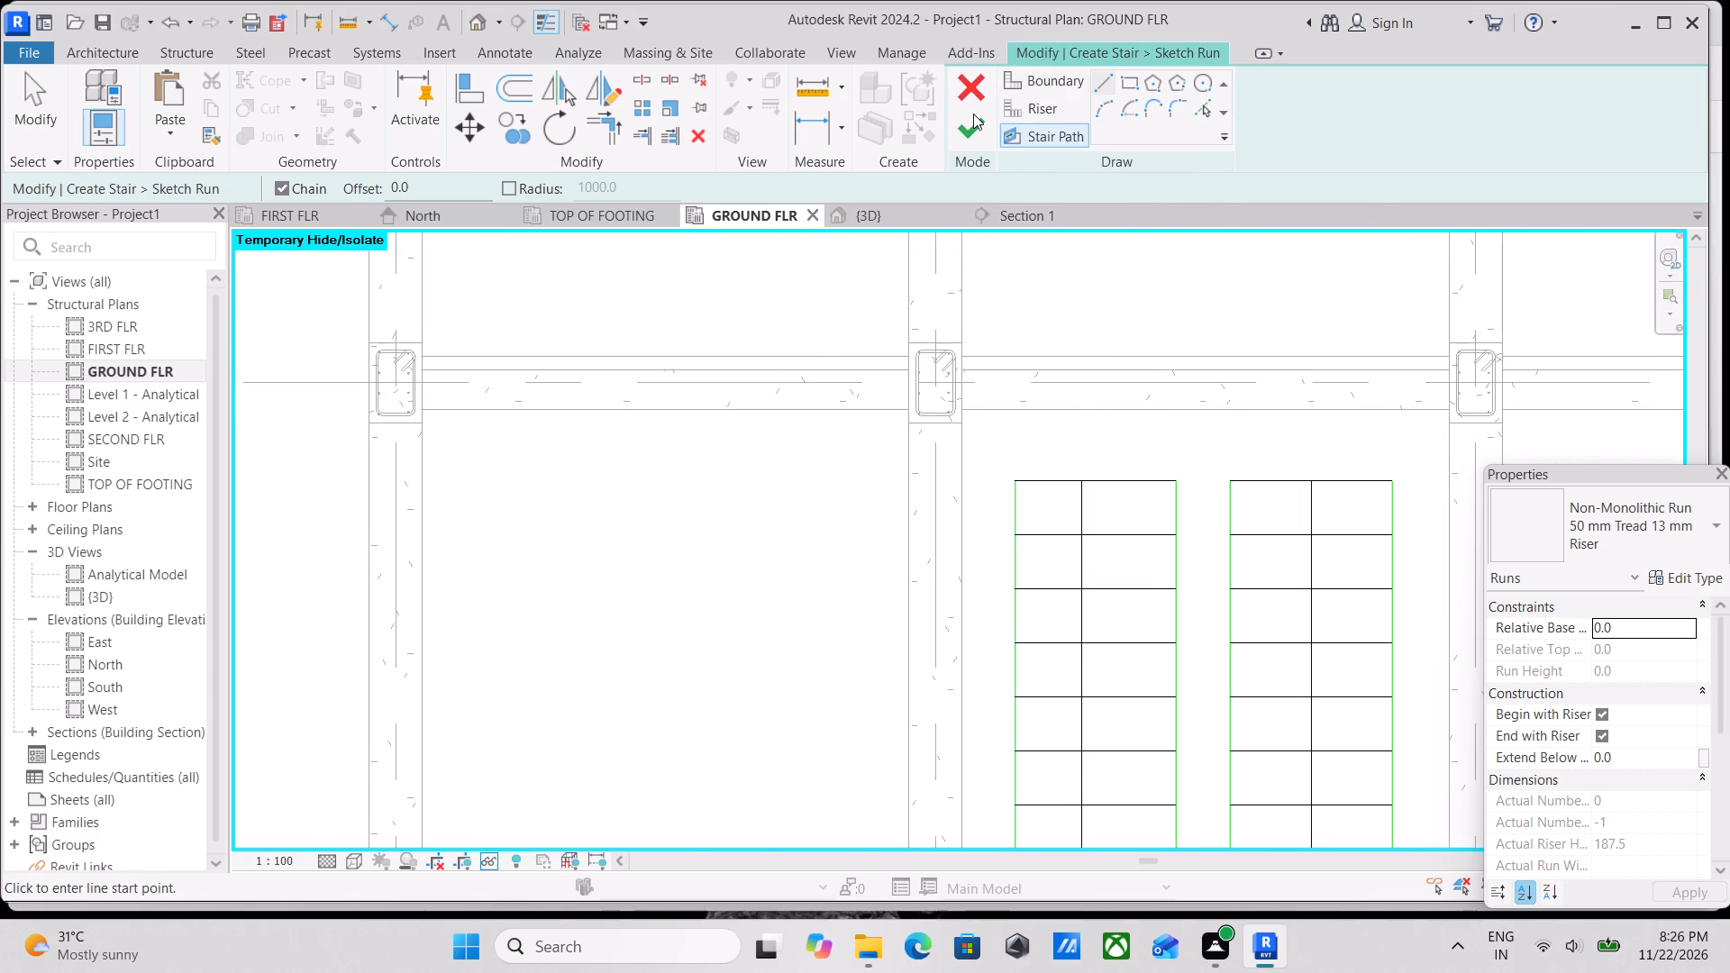
click(973, 114)
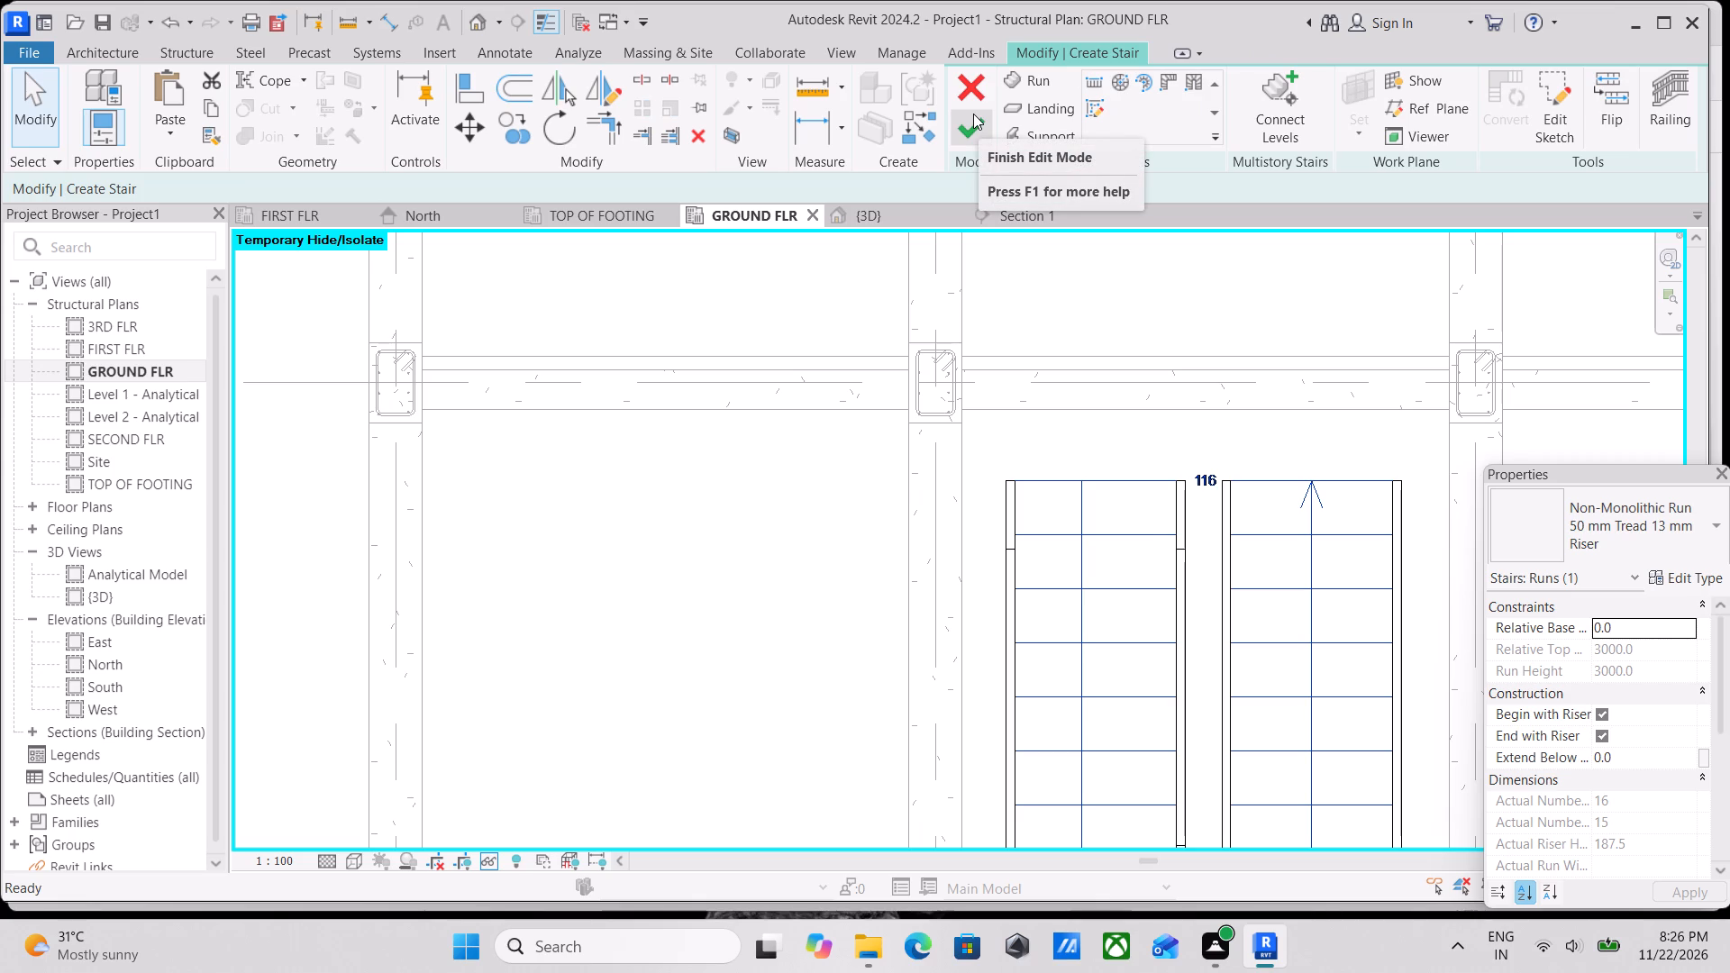
scroll(973, 114, up, 1)
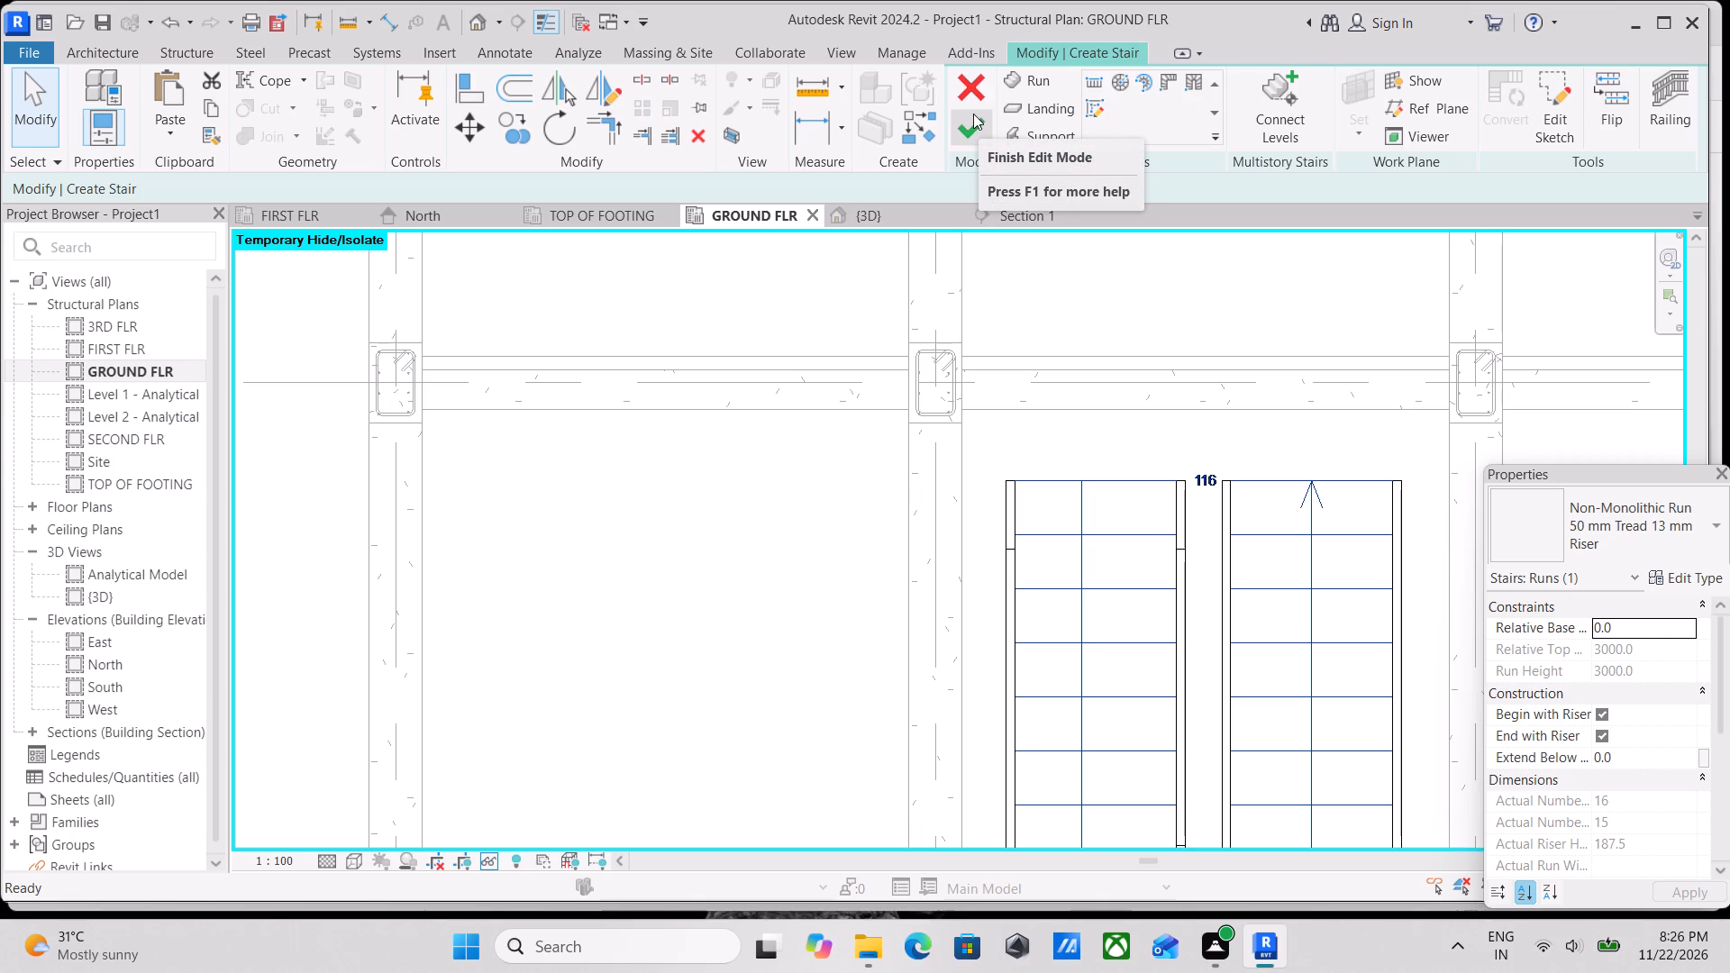
click(973, 115)
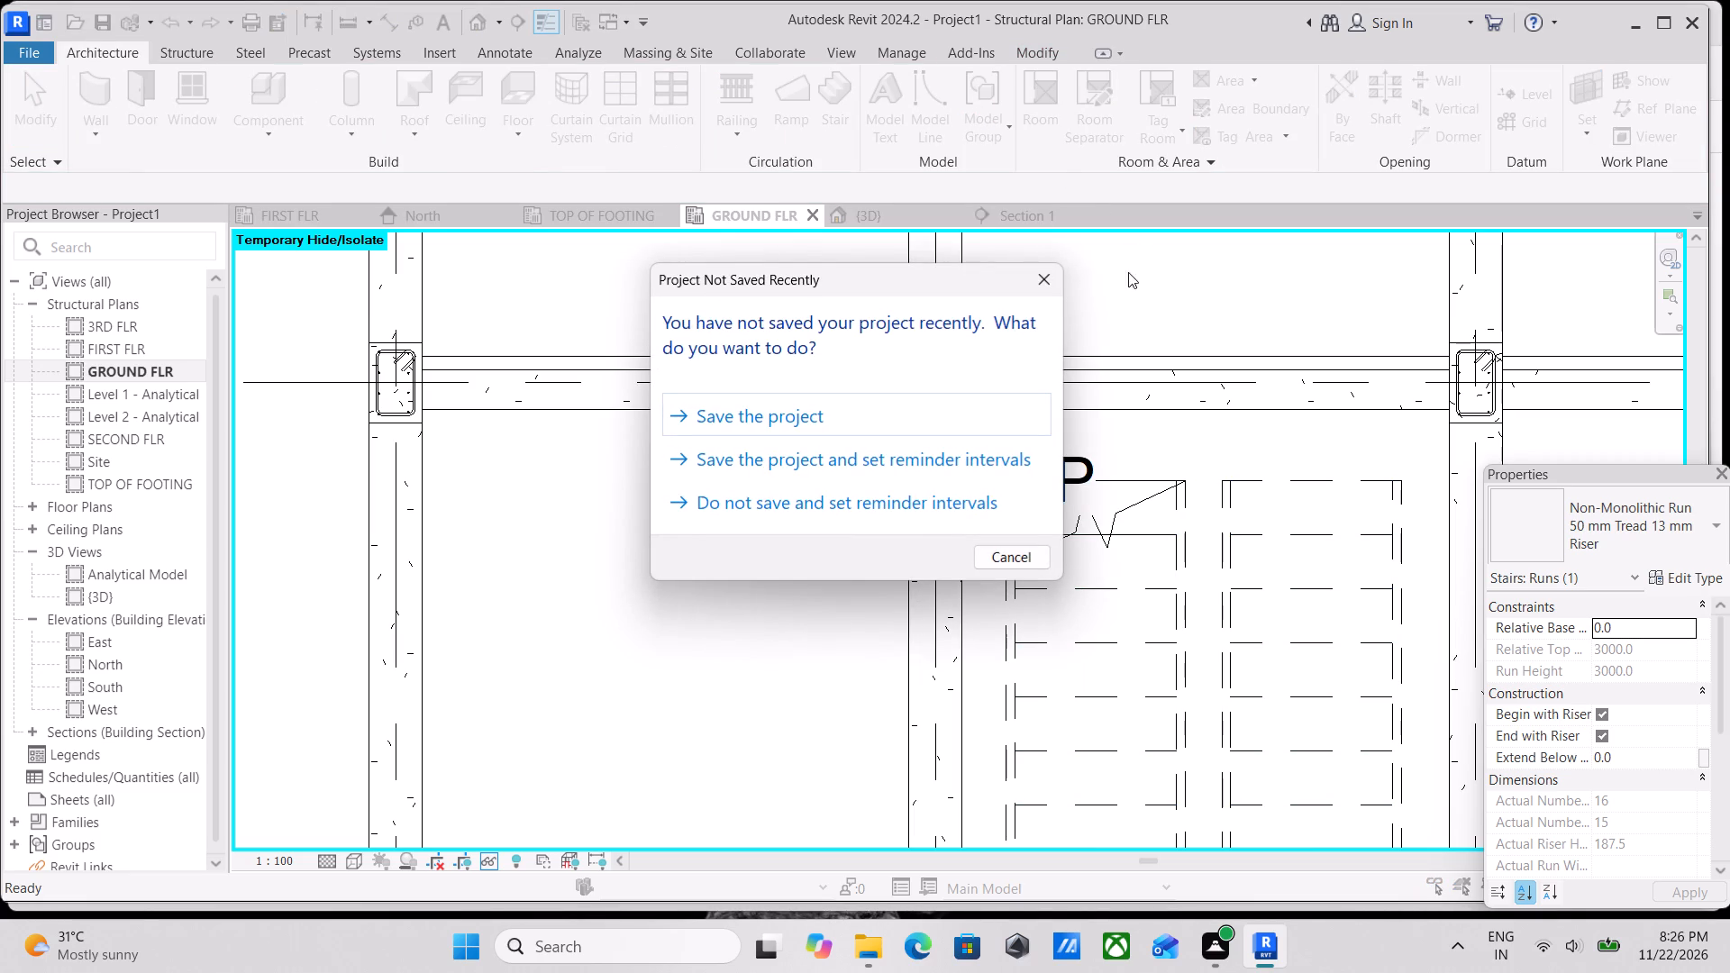
click(1036, 276)
Turn on all model categories, including Mass and Parts, in the GROUND FLR plan's Visibility/Graphic Overrides and apply the change.
scroll(1106, 519, down, 4)
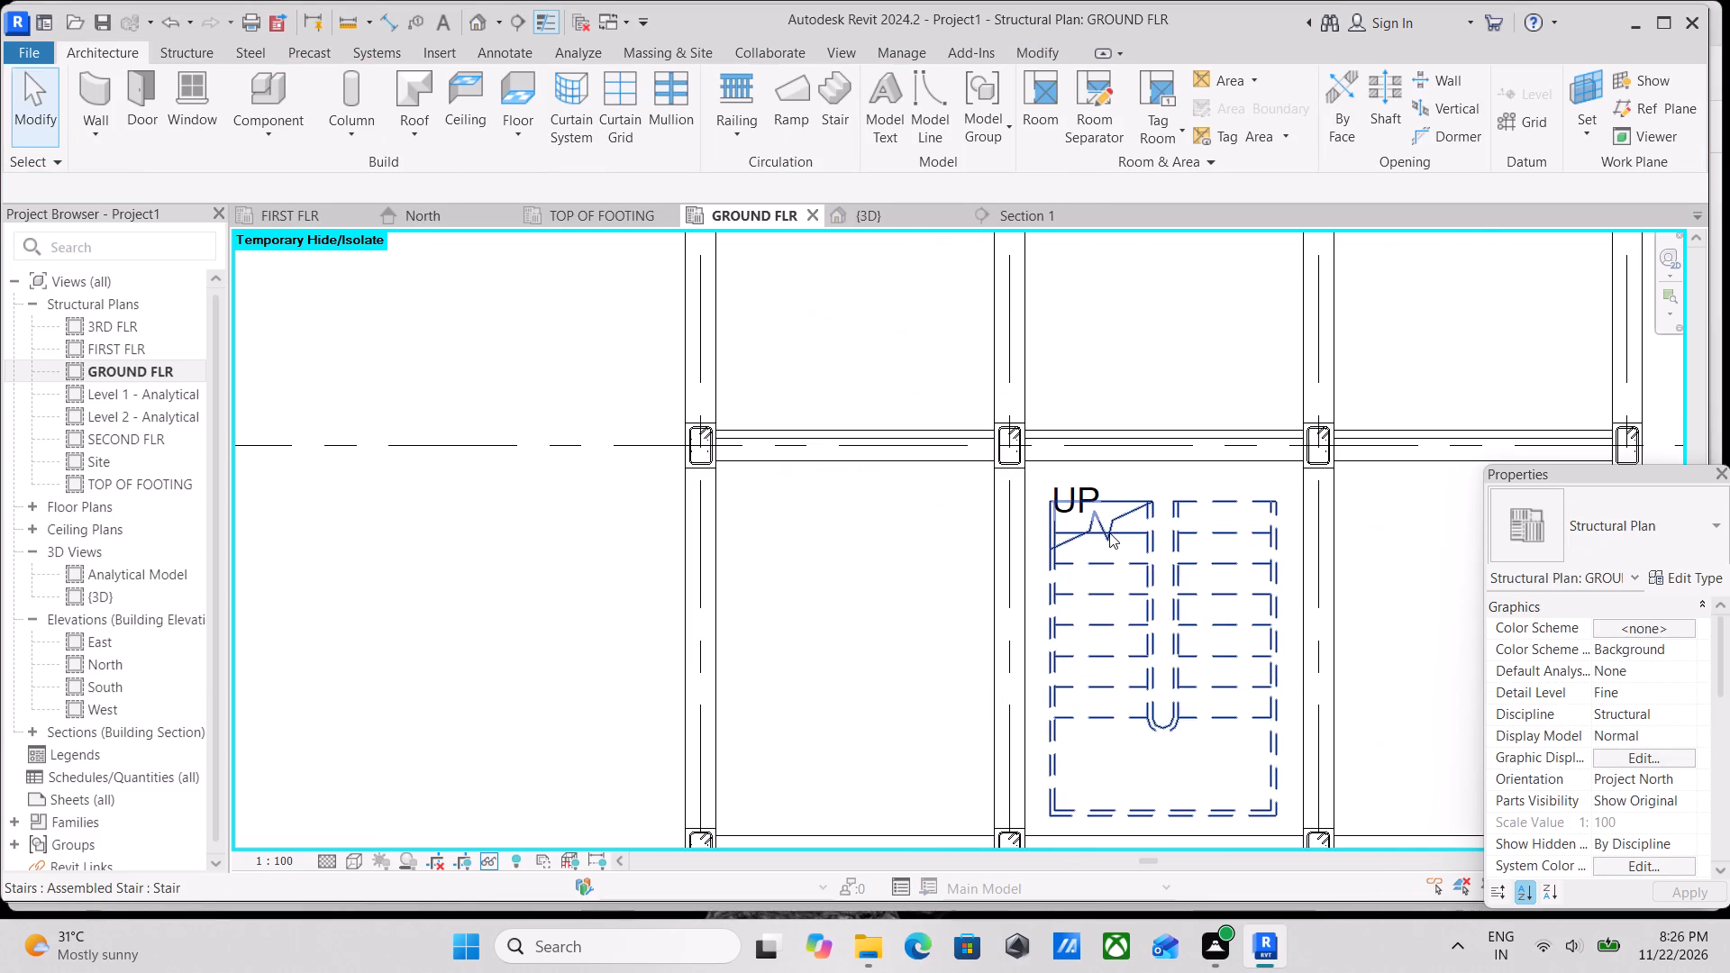
click(892, 213)
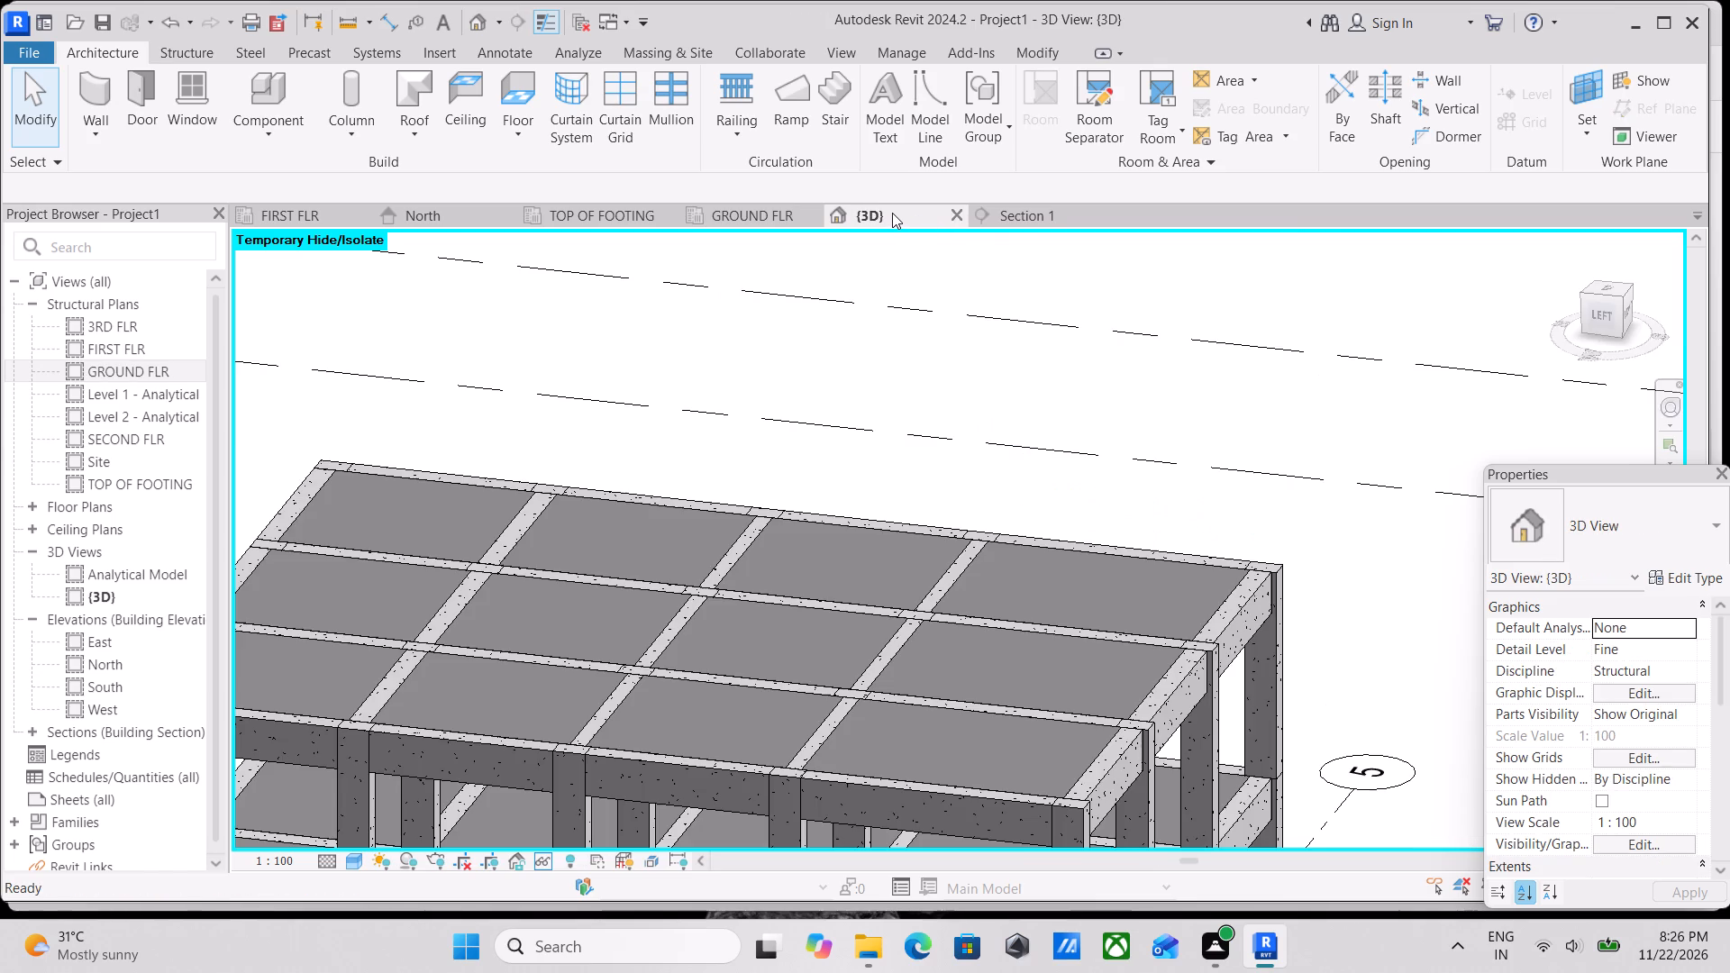
click(765, 210)
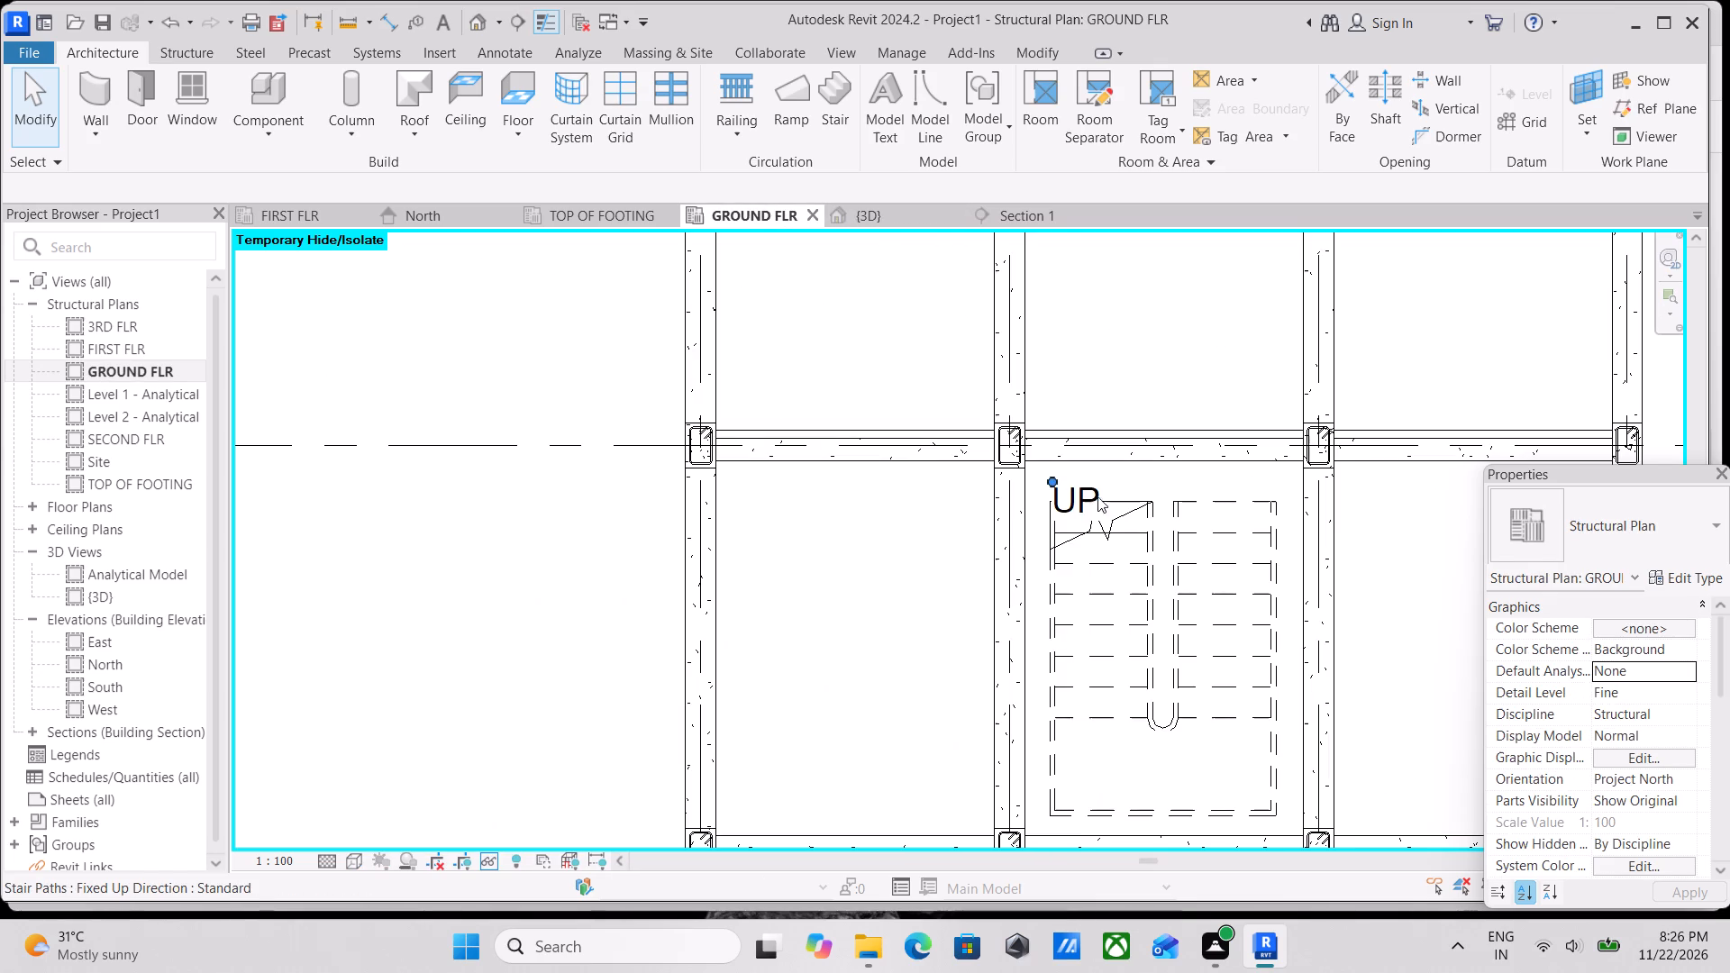
click(1234, 509)
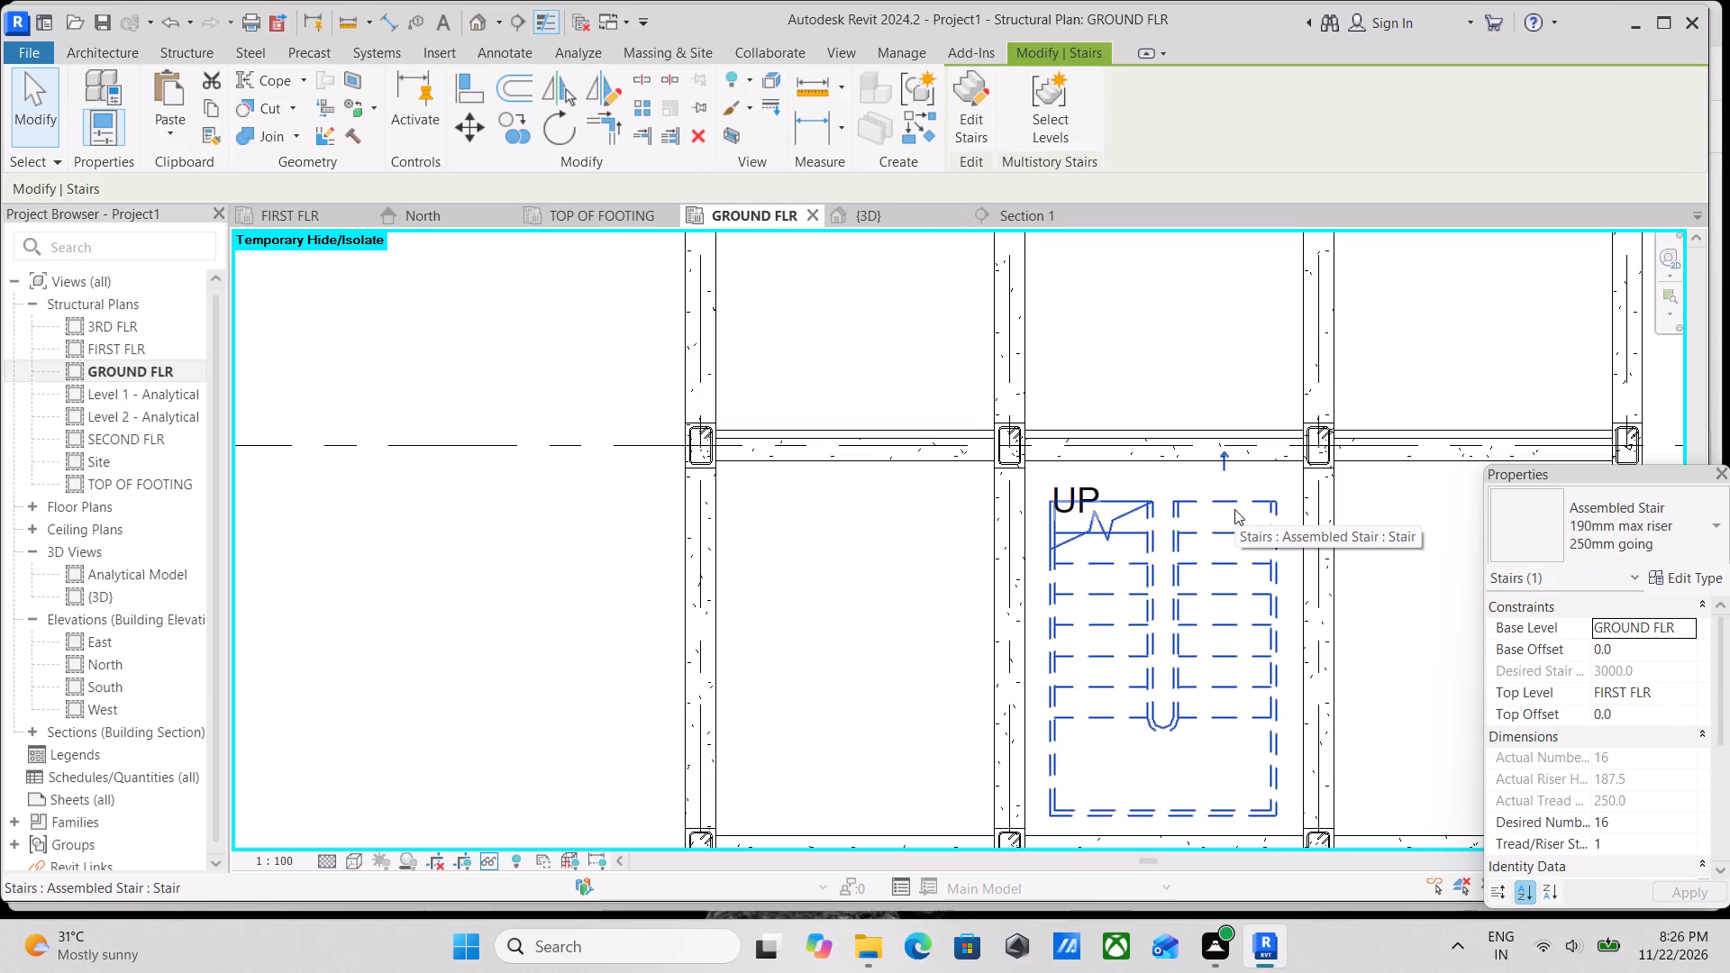
text(vv)
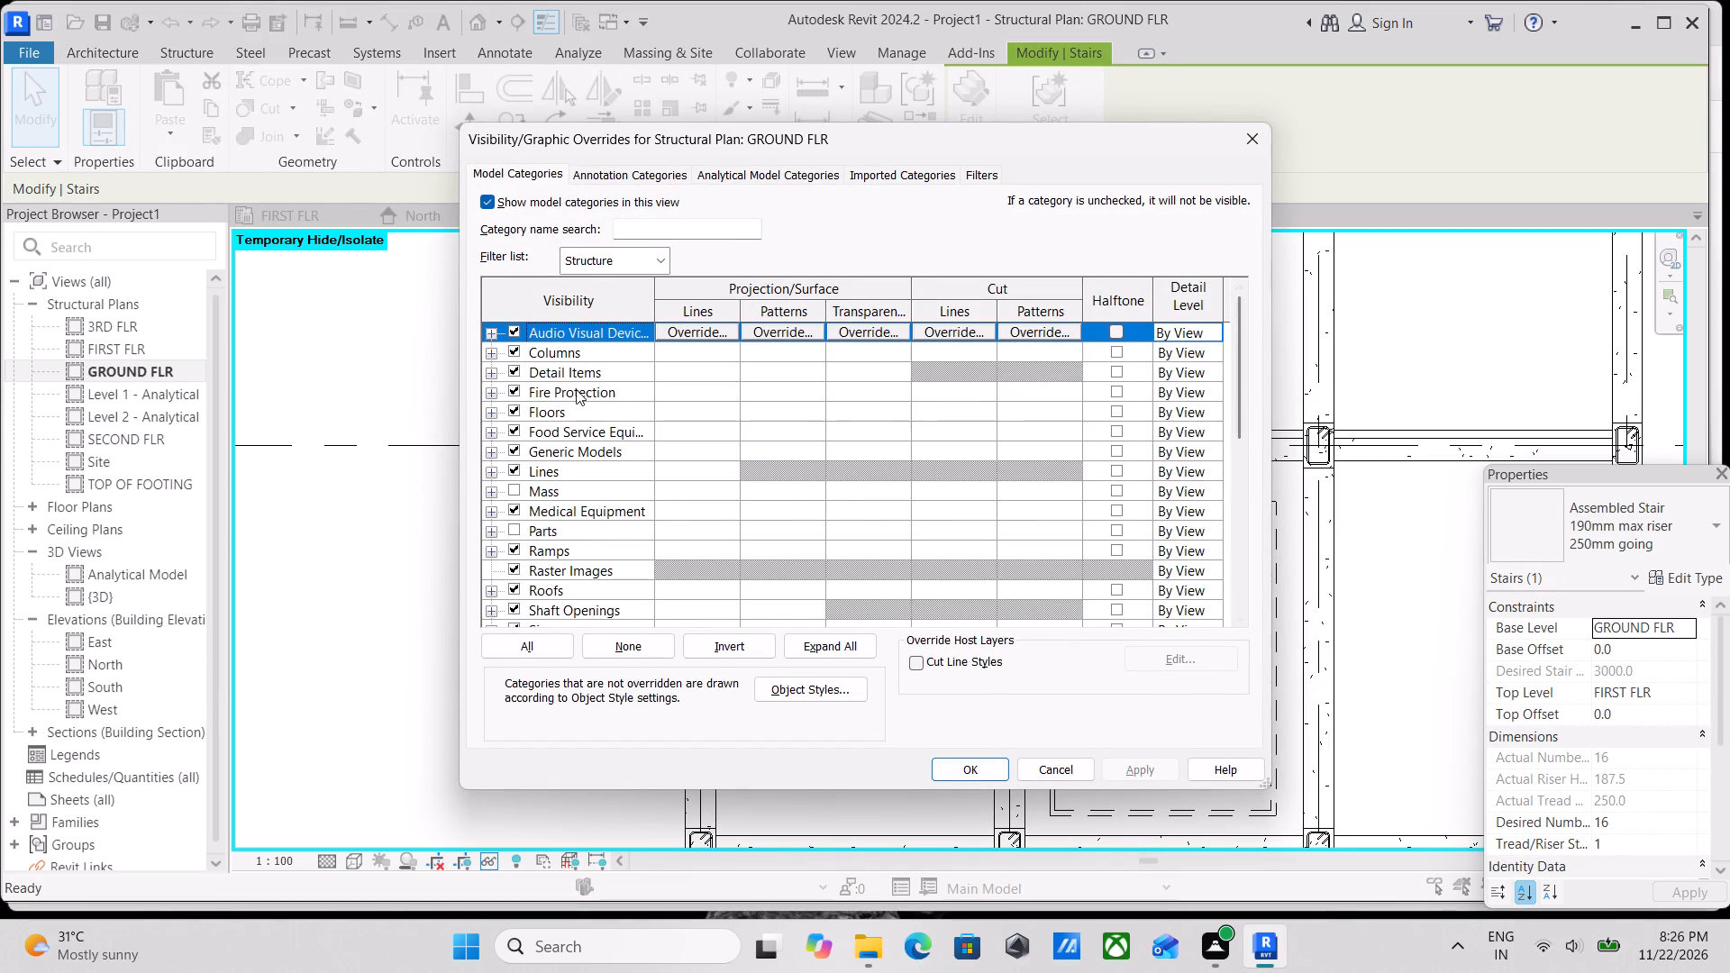
click(506, 491)
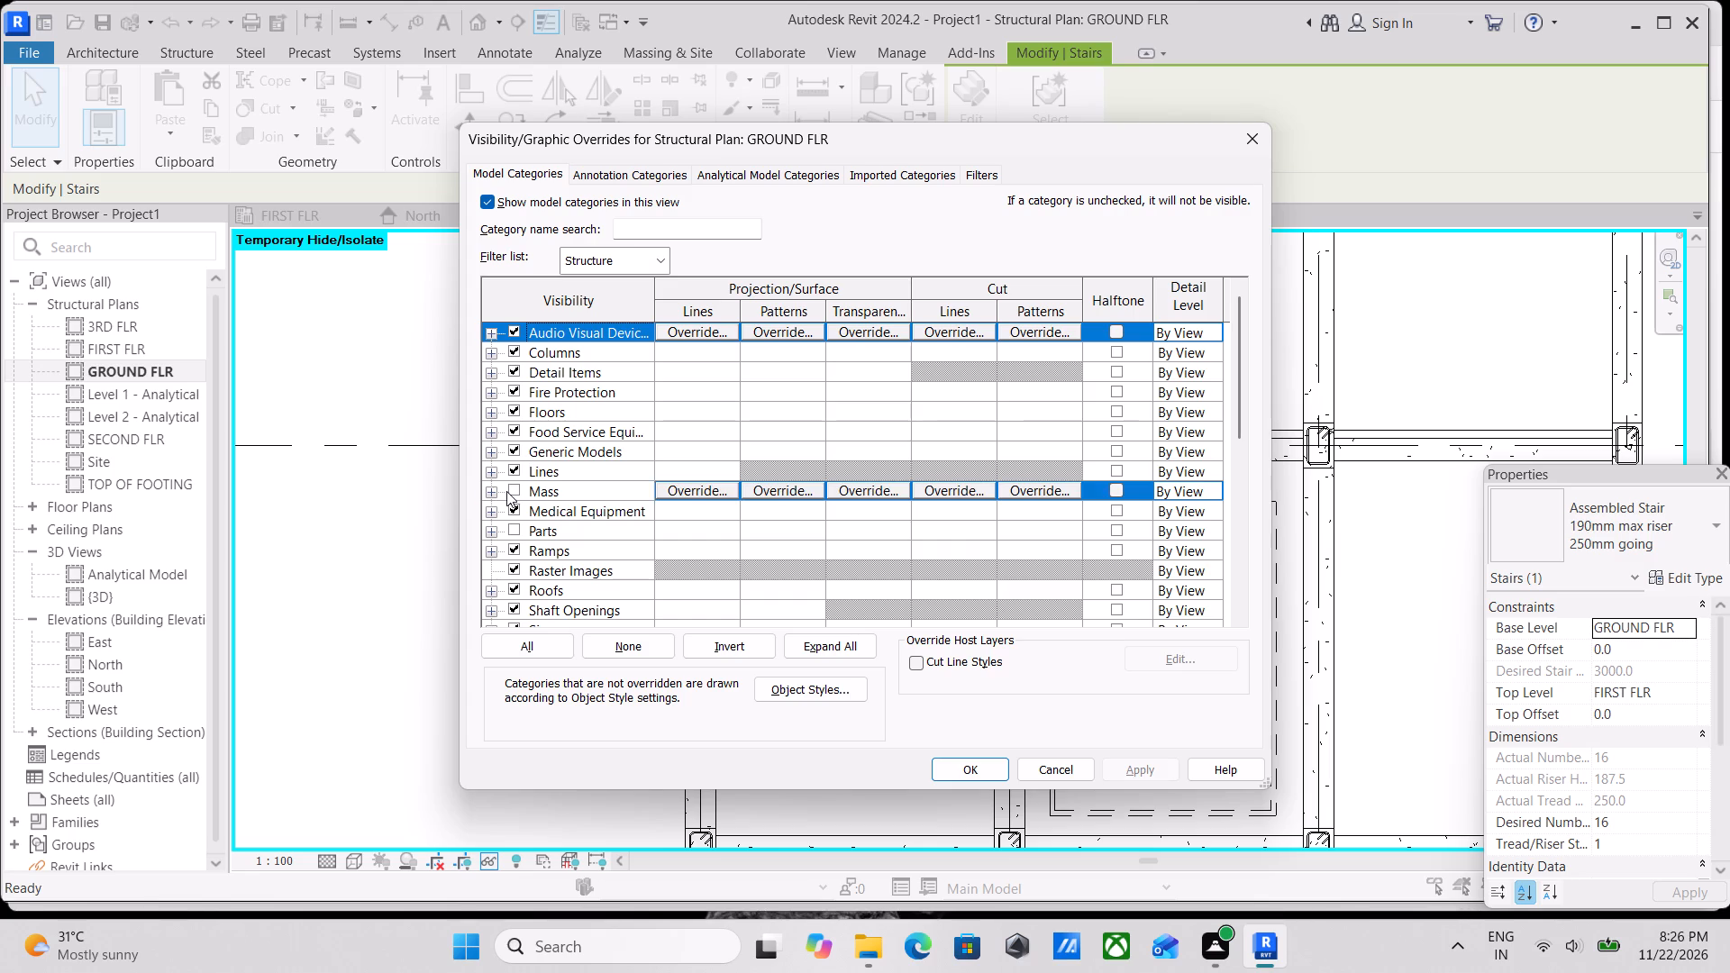
click(535, 644)
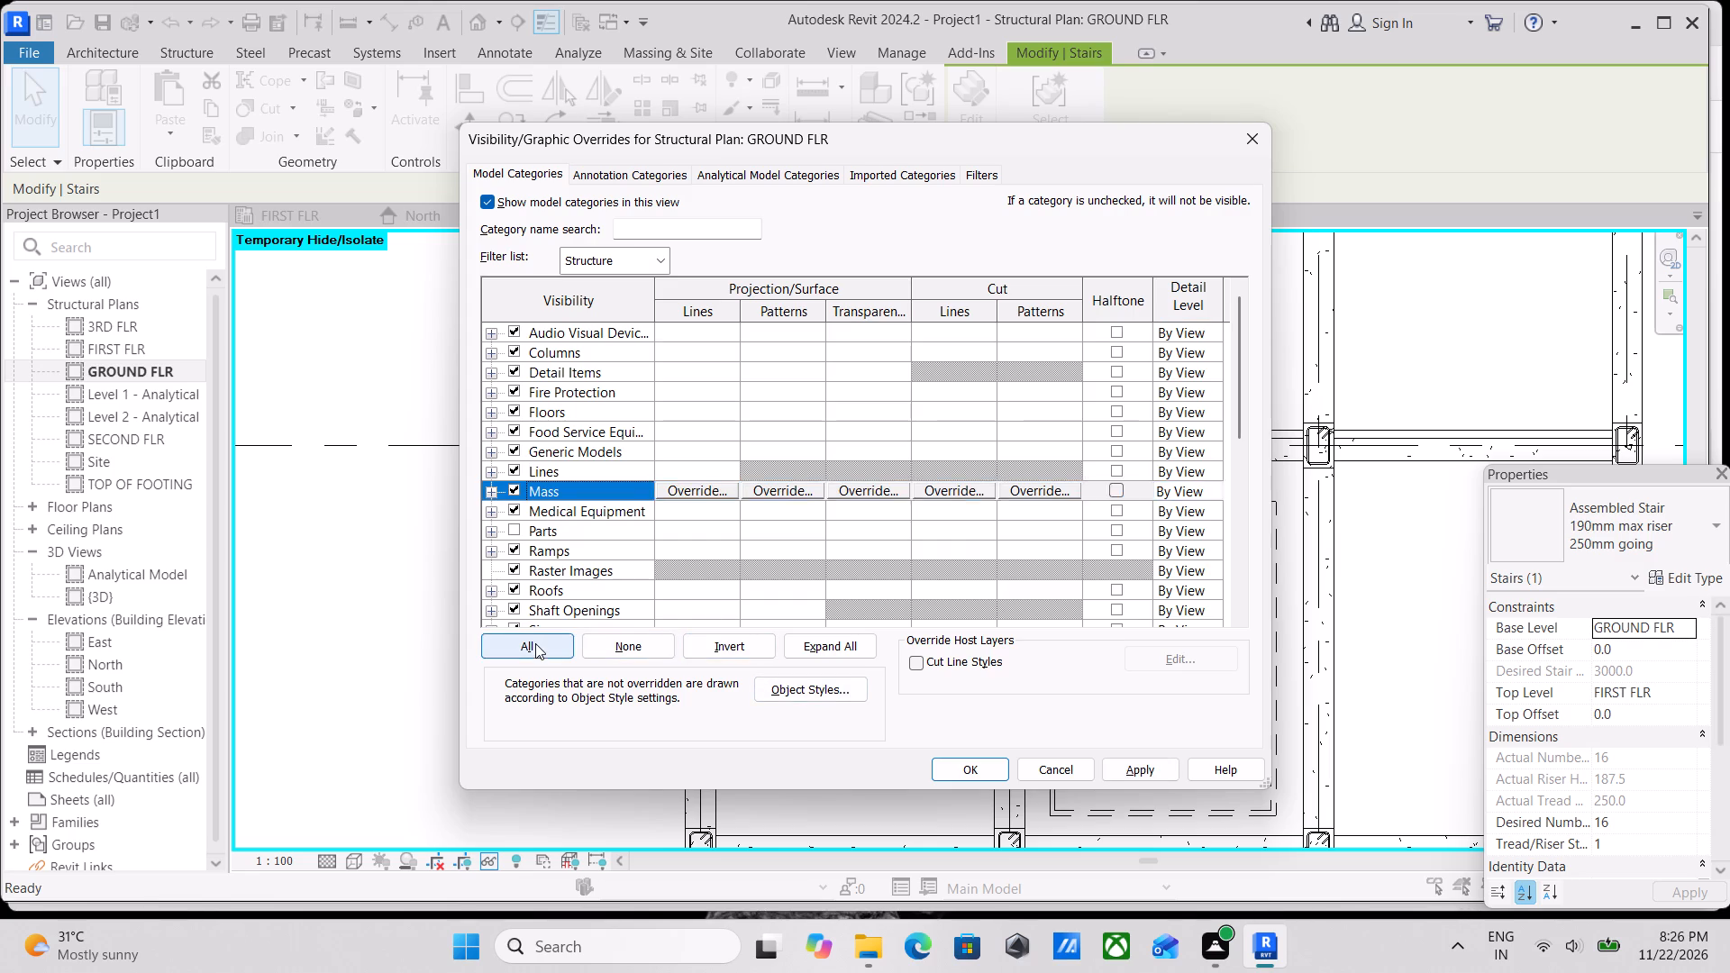
click(501, 521)
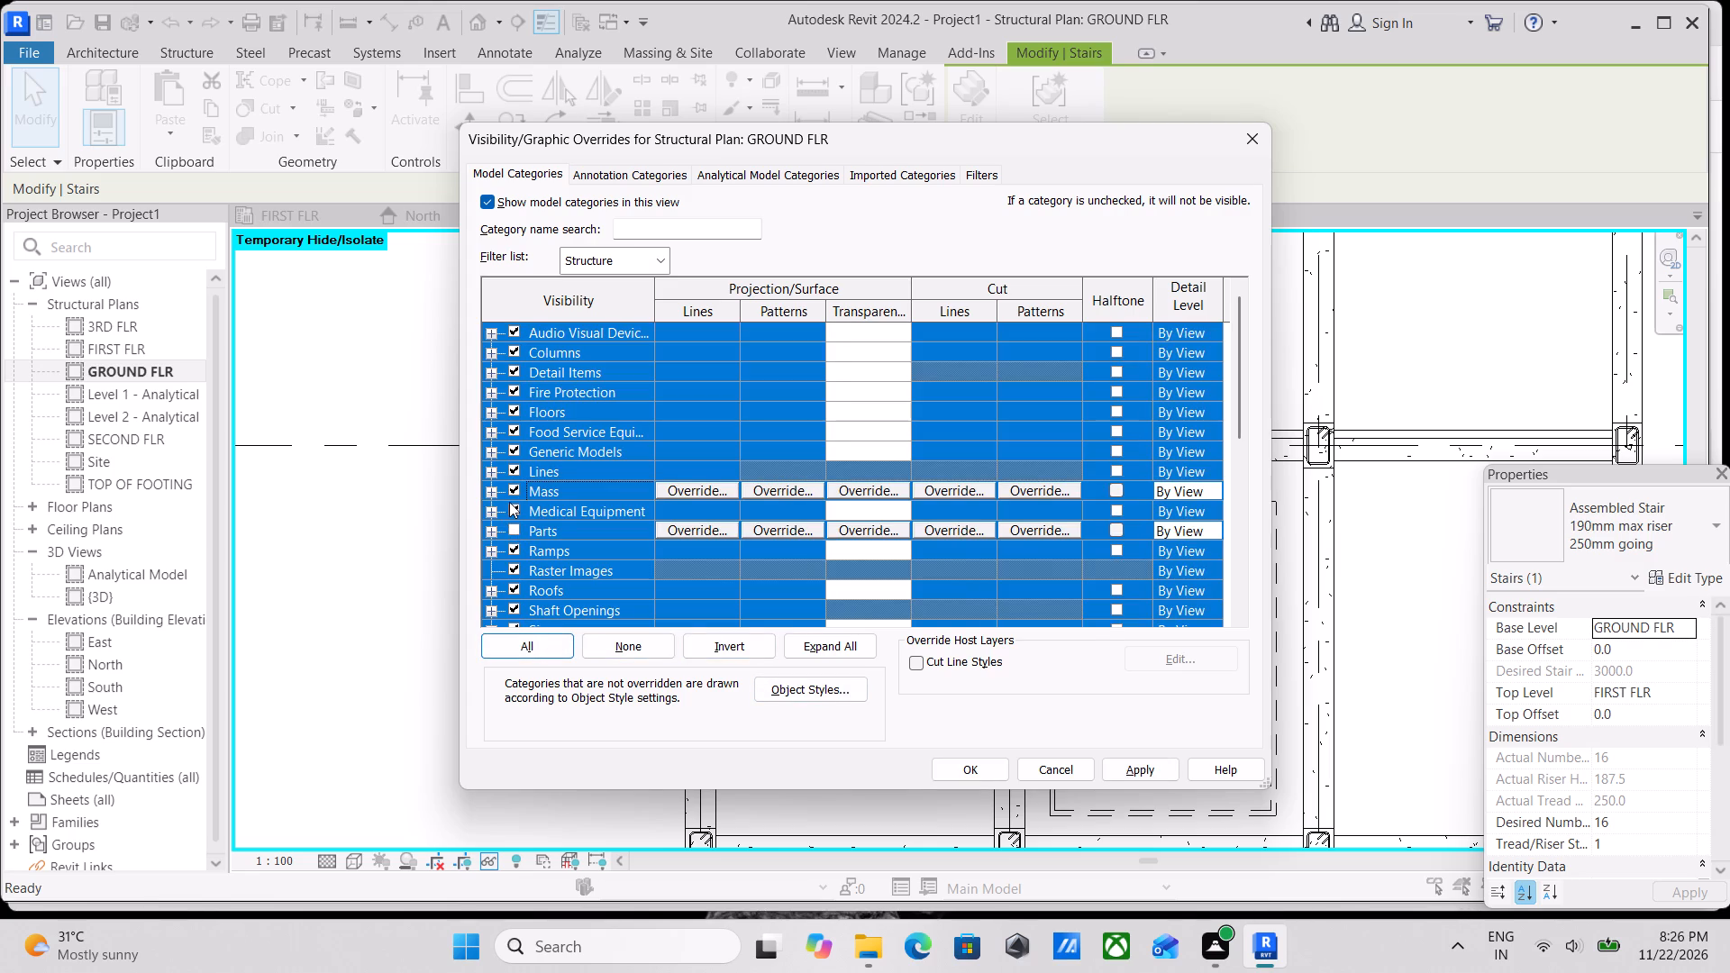
click(509, 502)
click(507, 530)
click(514, 512)
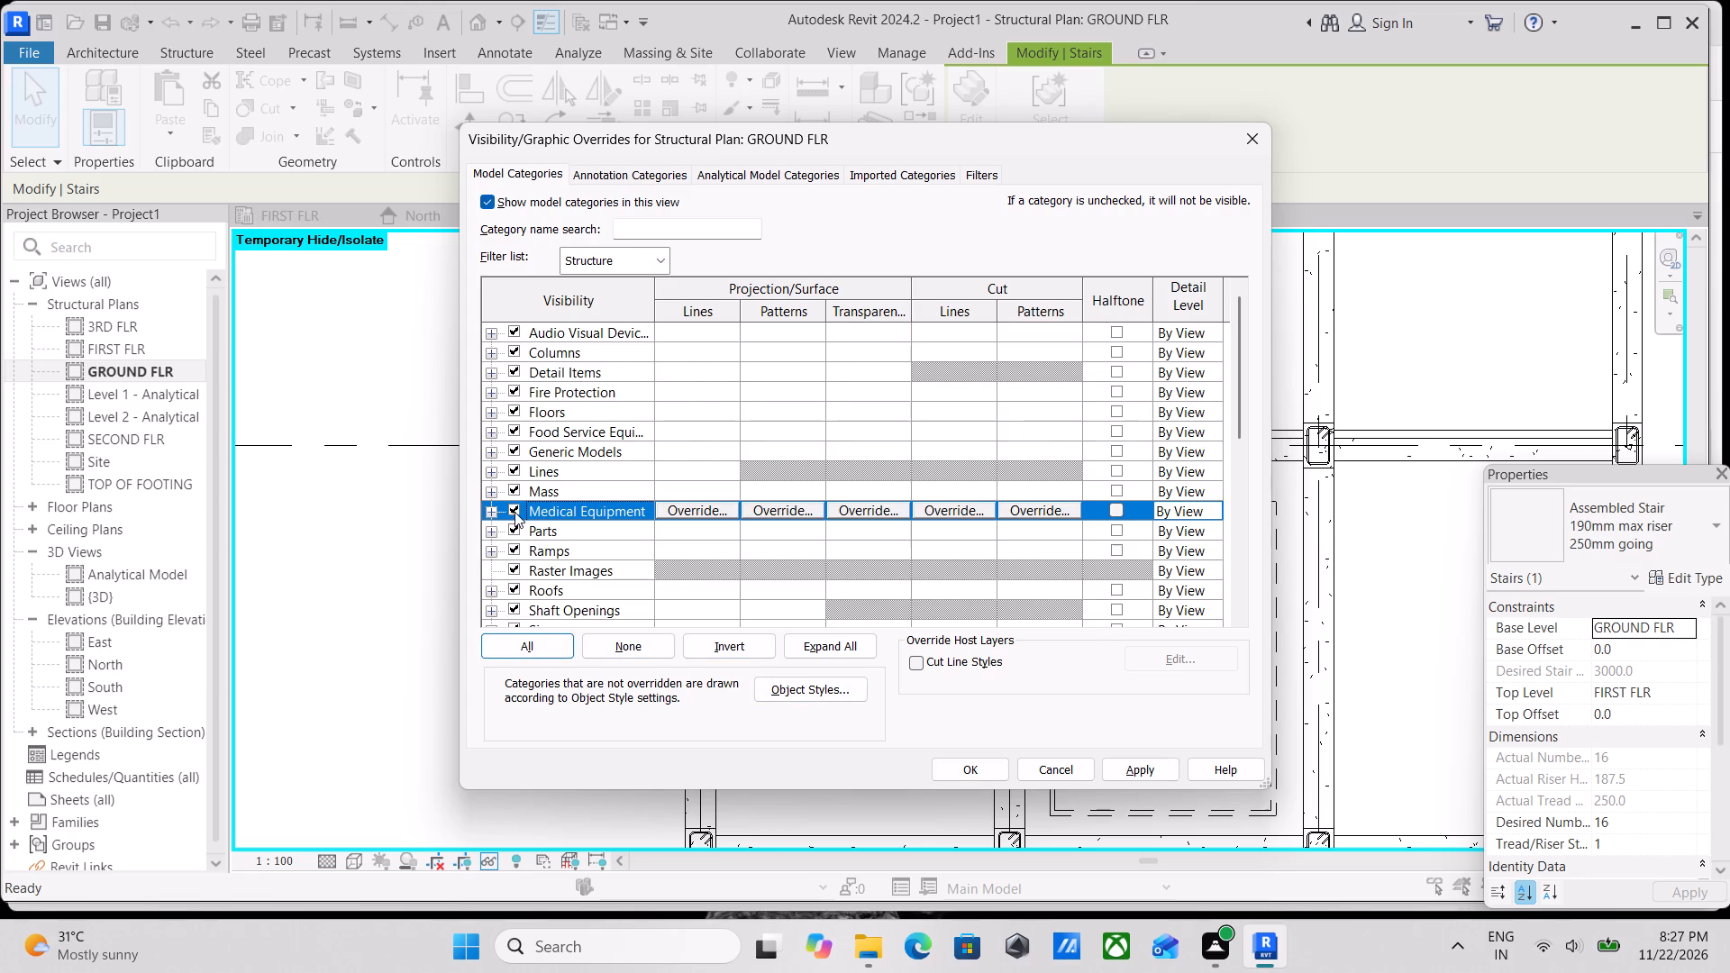
click(541, 637)
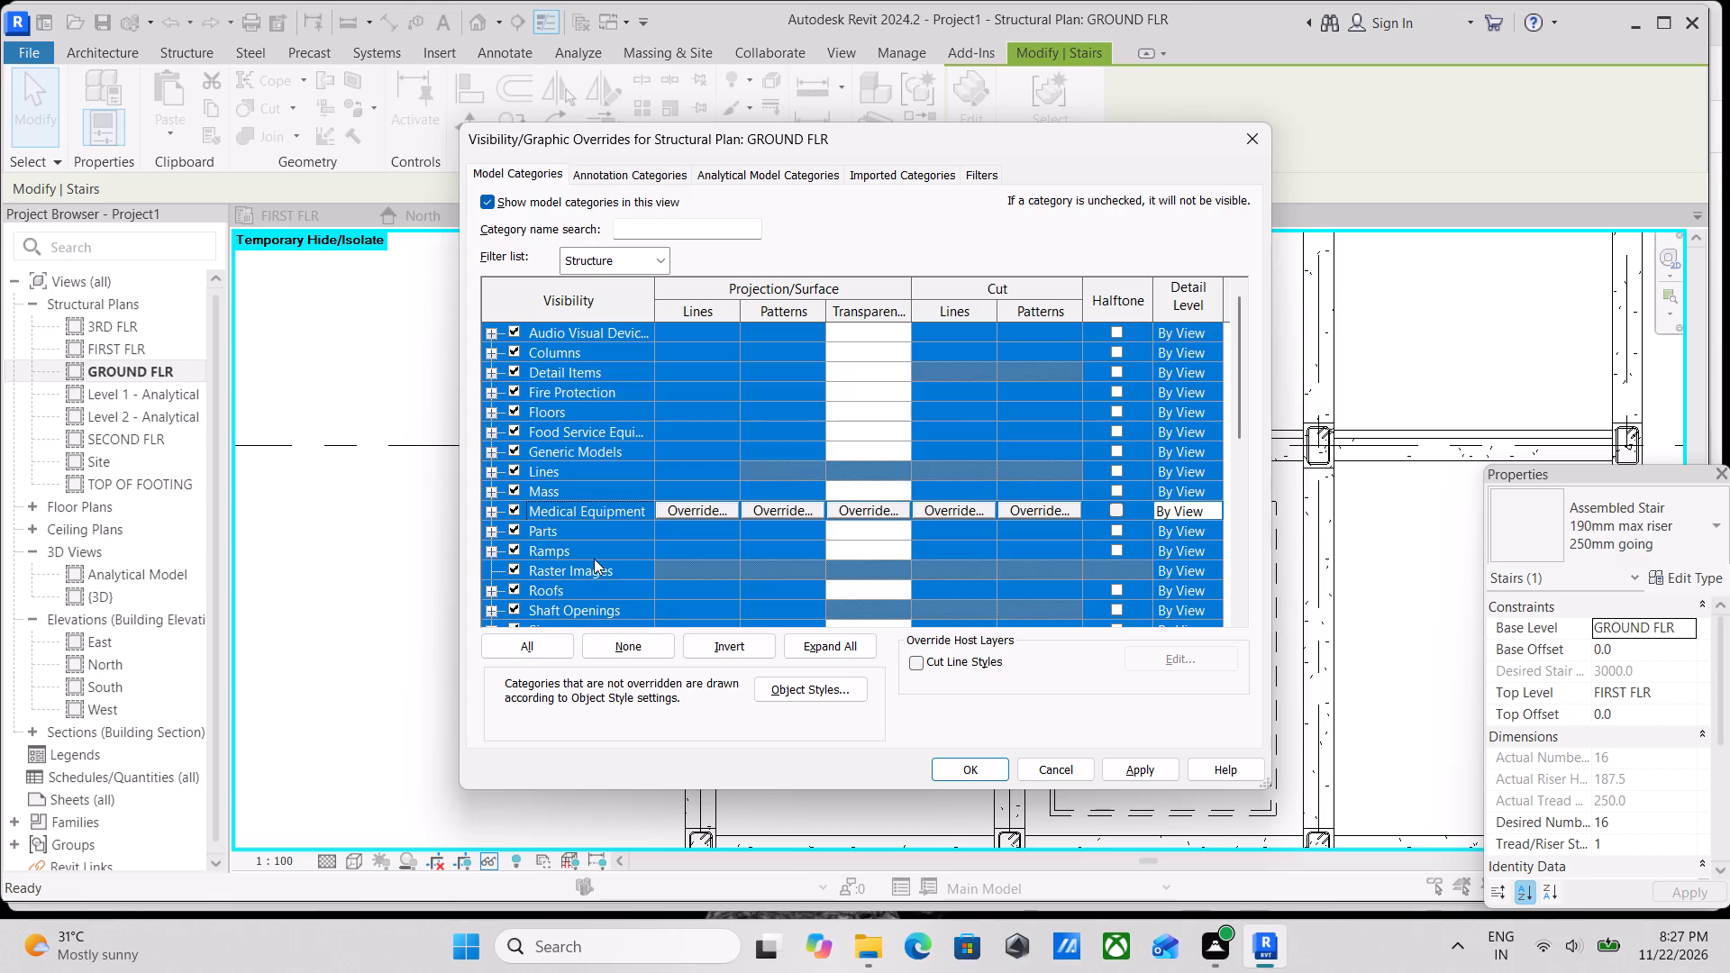
scroll(657, 580, down, 10)
scroll(562, 520, down, 16)
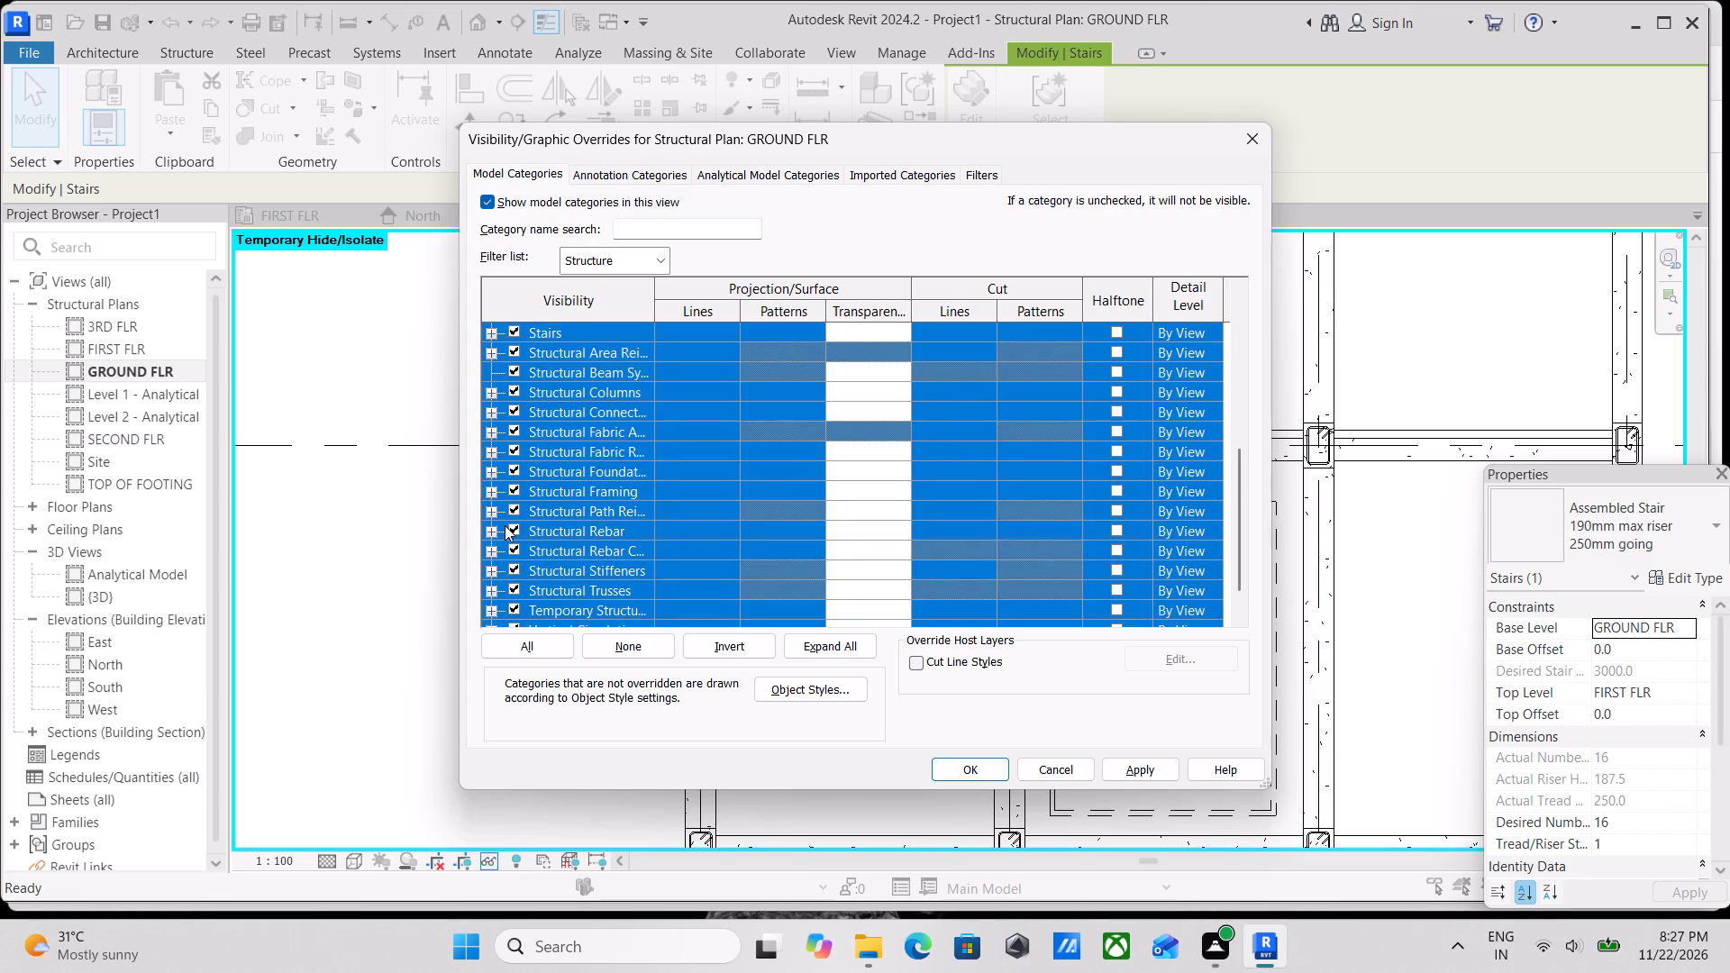
drag(1140, 767, 1127, 760)
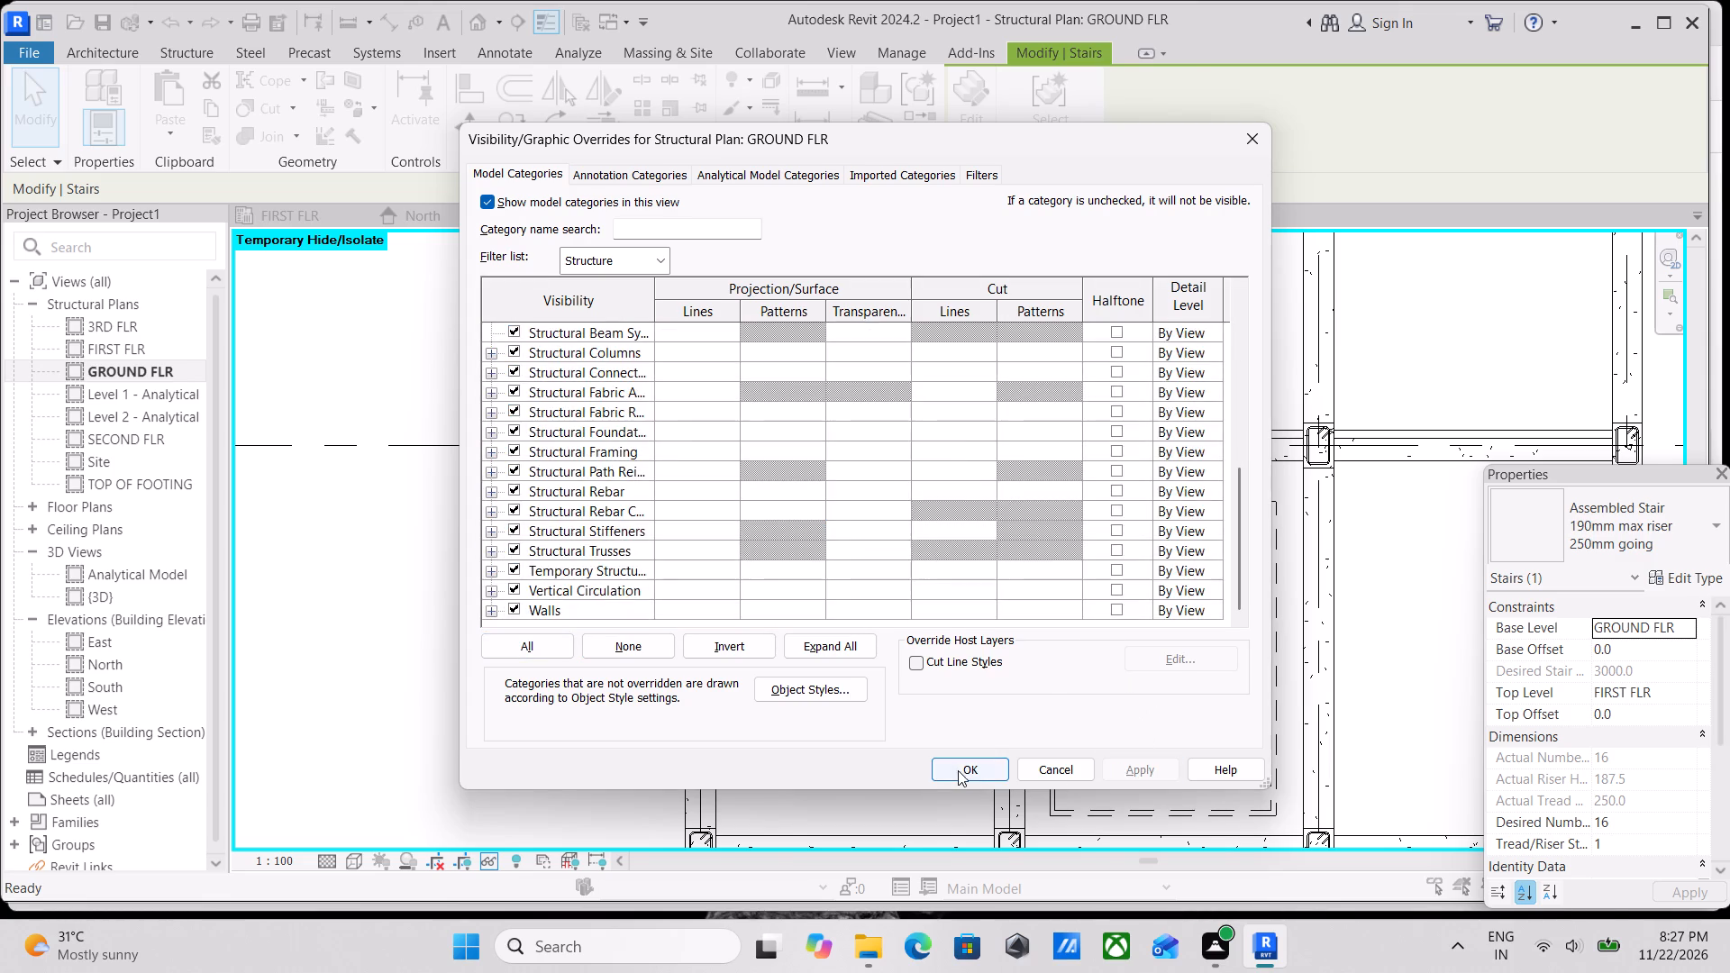
click(957, 770)
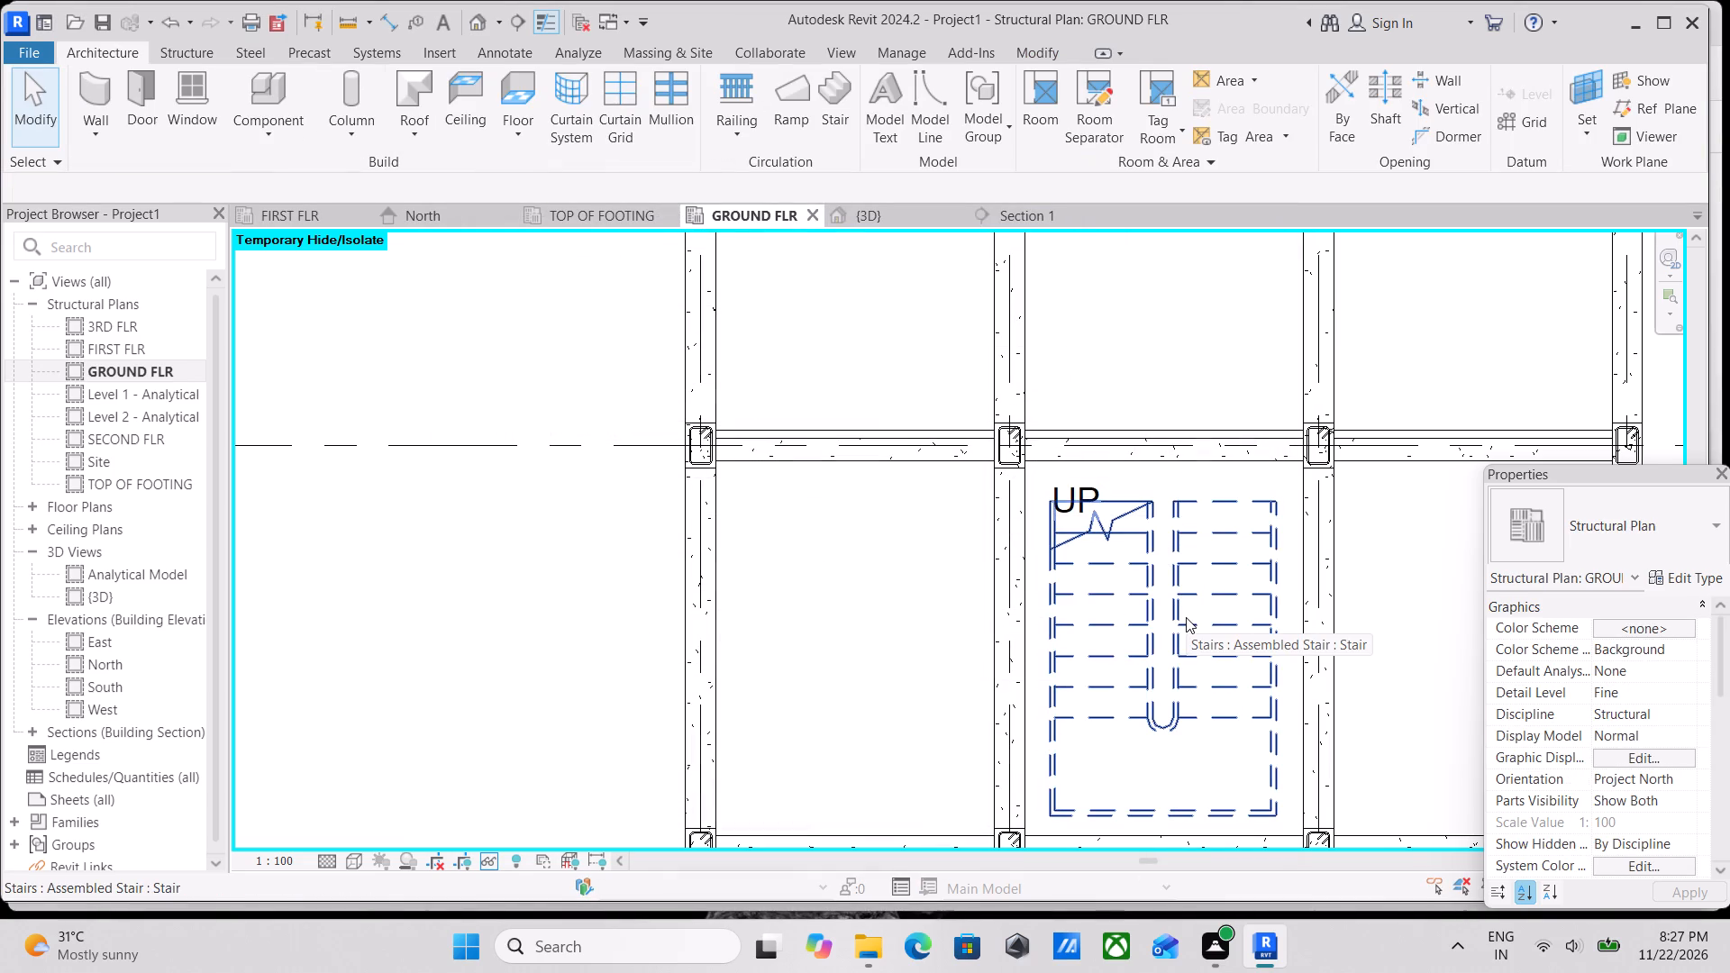
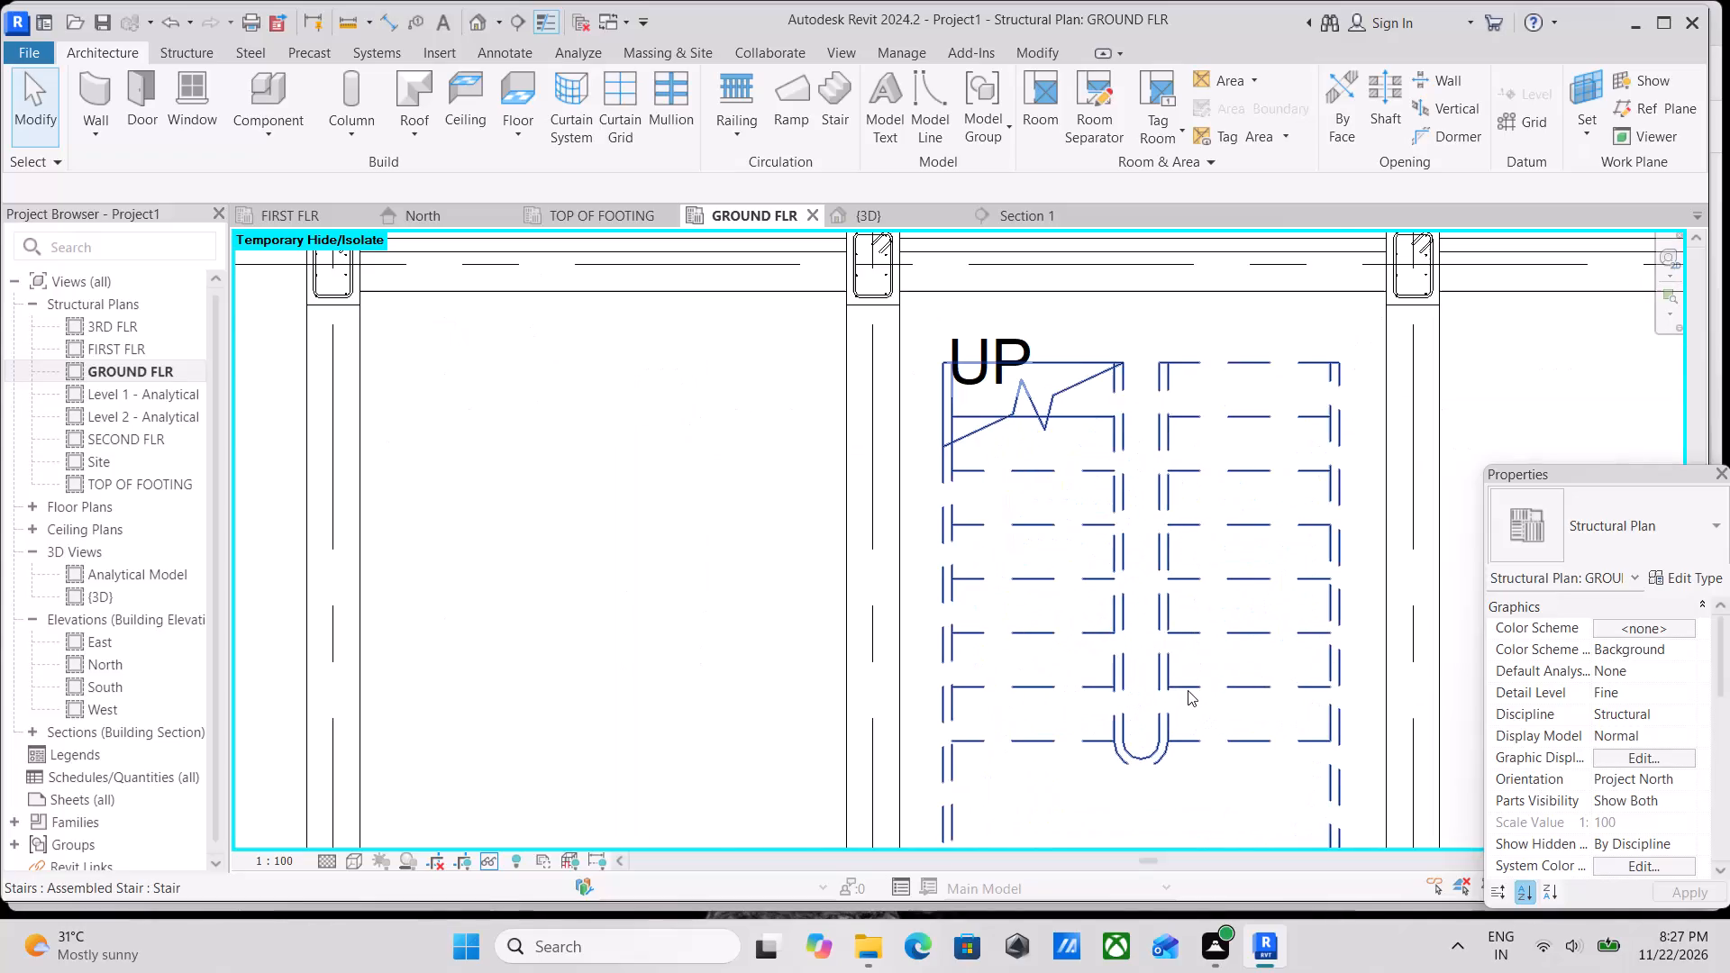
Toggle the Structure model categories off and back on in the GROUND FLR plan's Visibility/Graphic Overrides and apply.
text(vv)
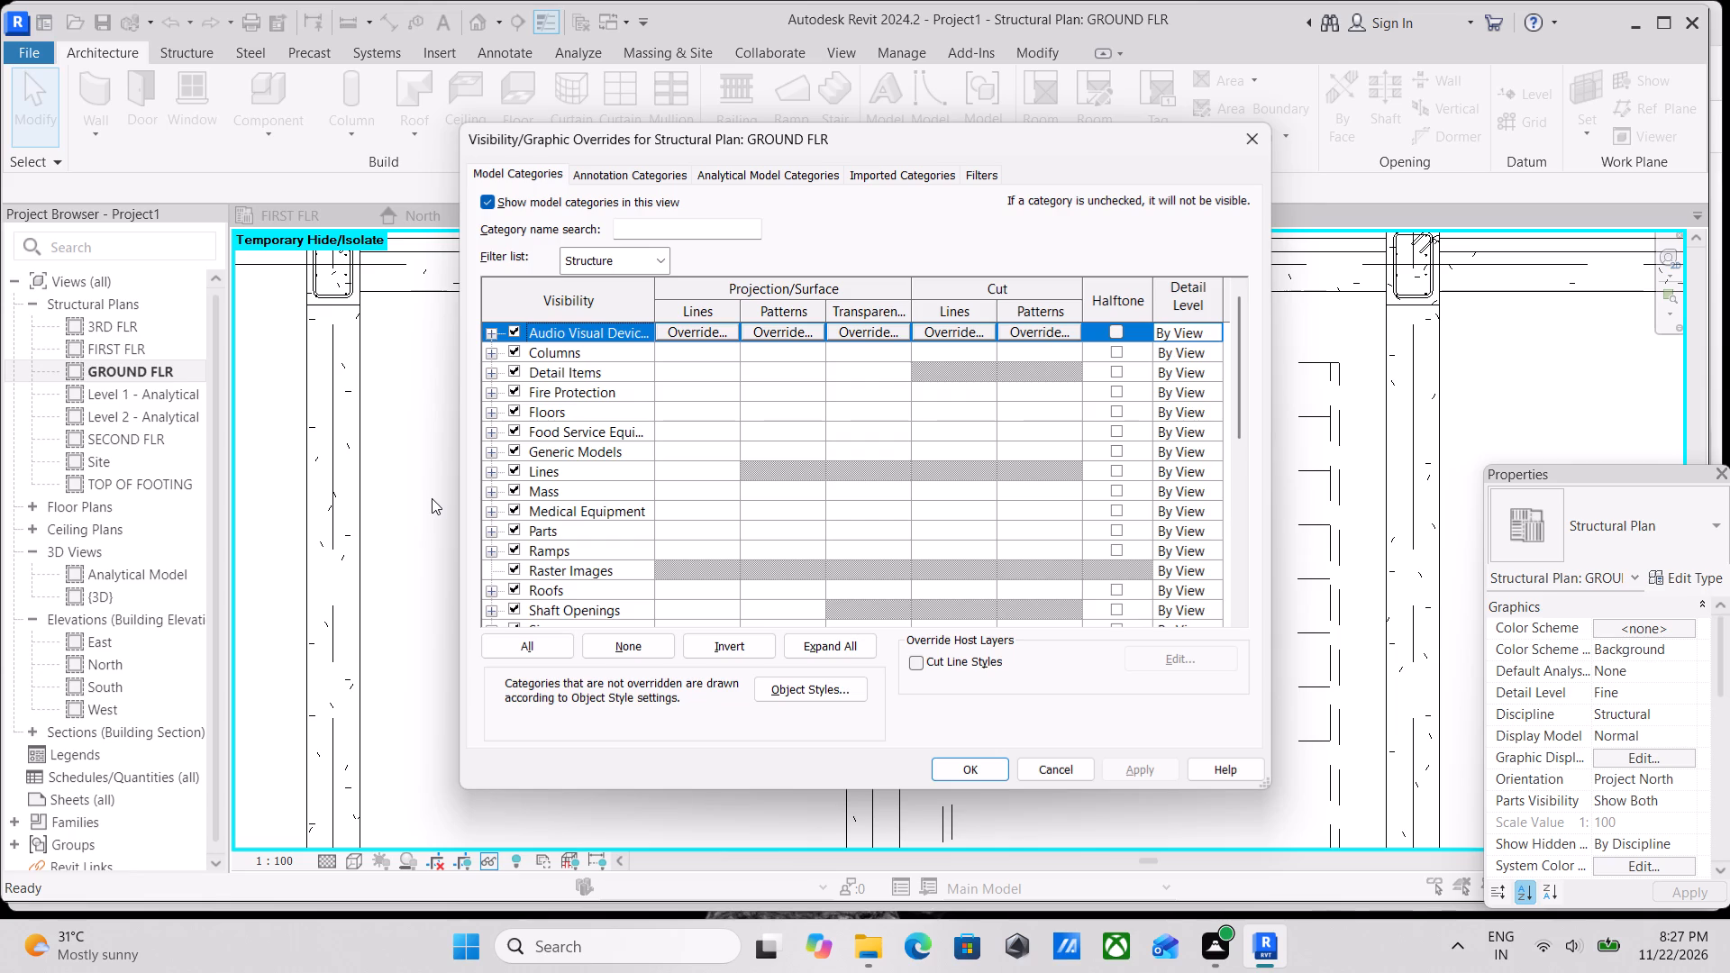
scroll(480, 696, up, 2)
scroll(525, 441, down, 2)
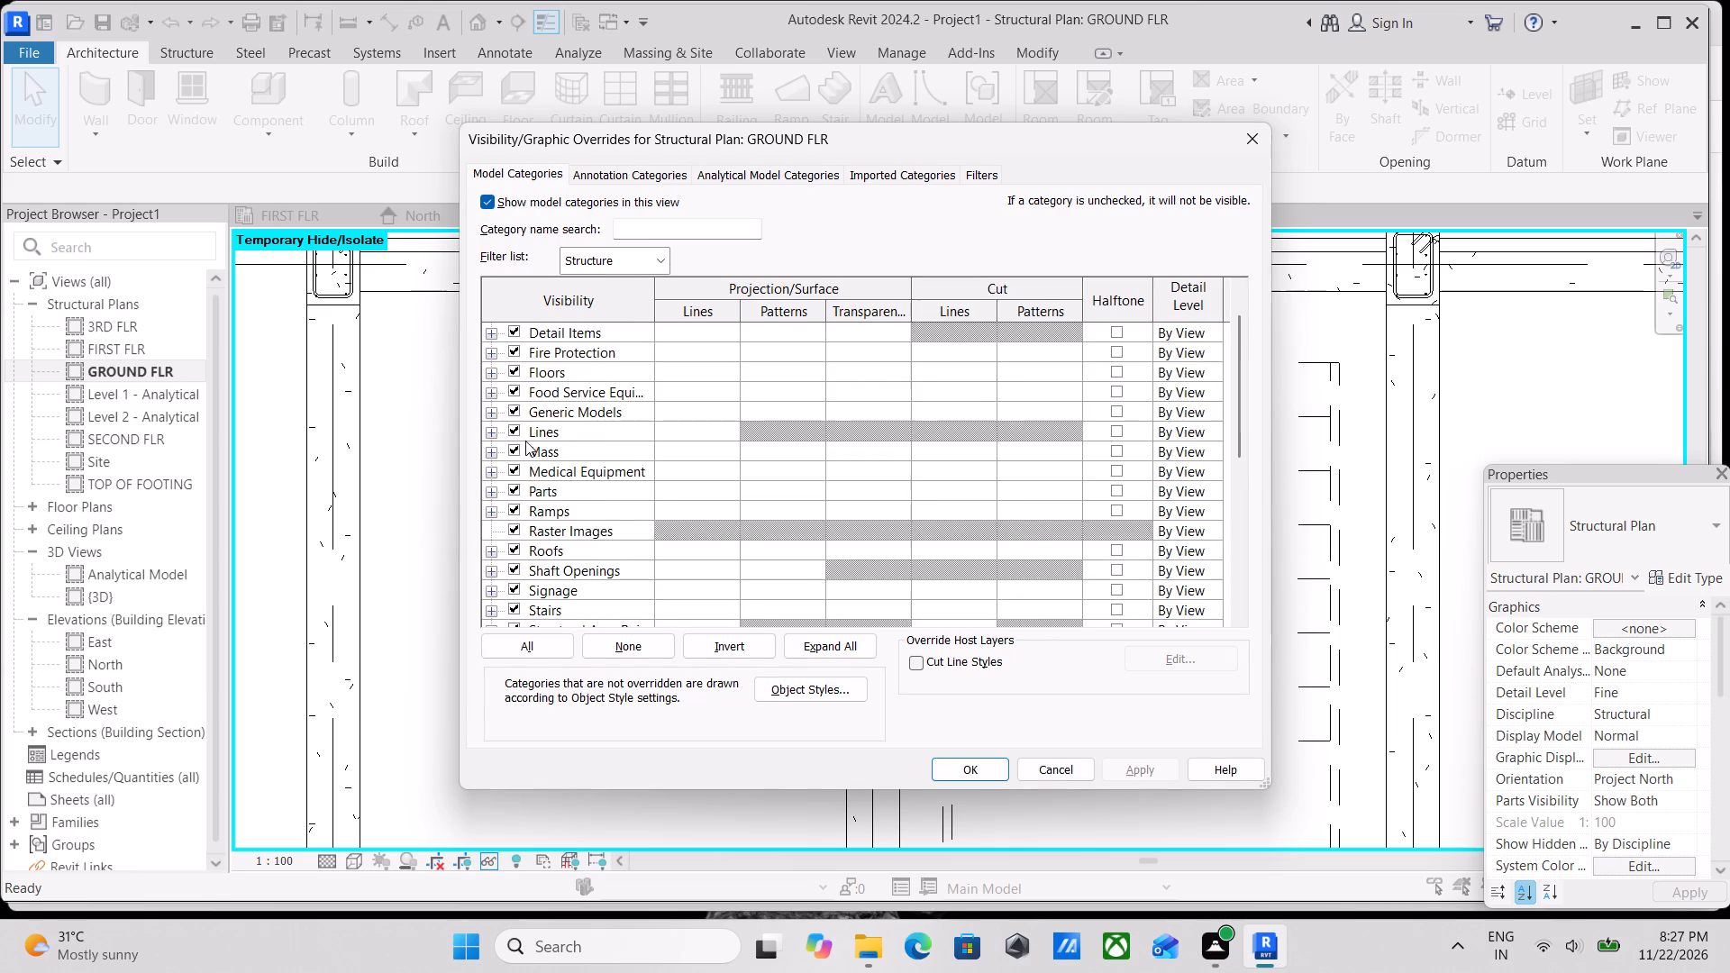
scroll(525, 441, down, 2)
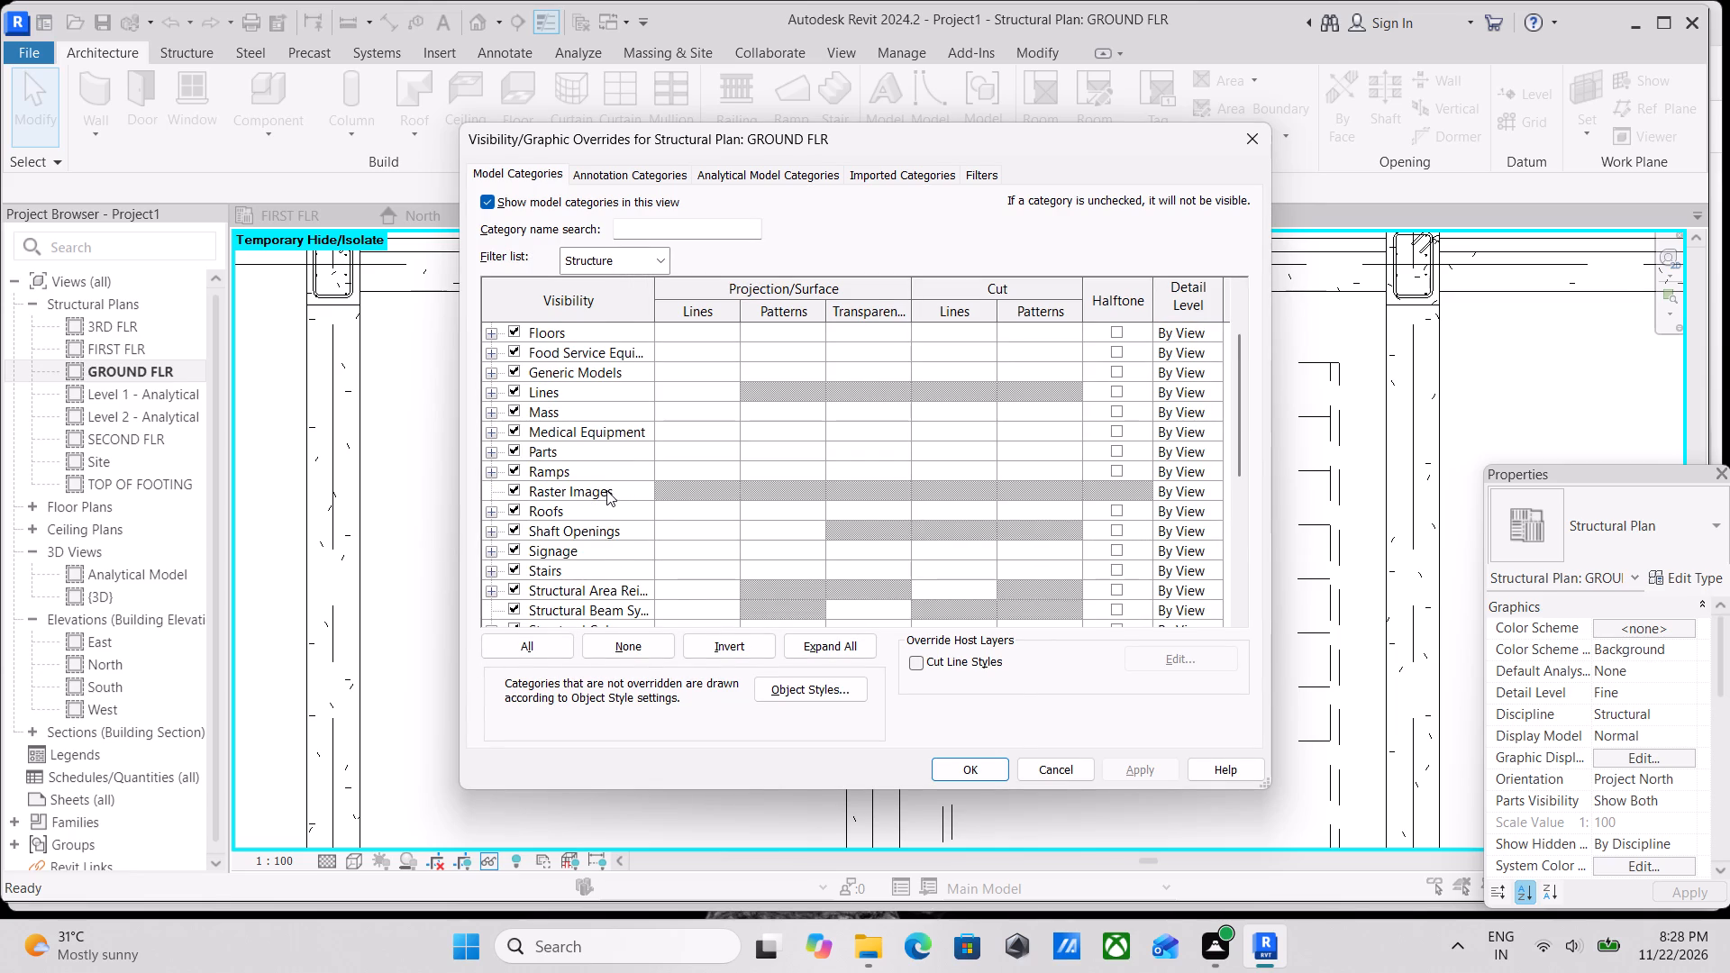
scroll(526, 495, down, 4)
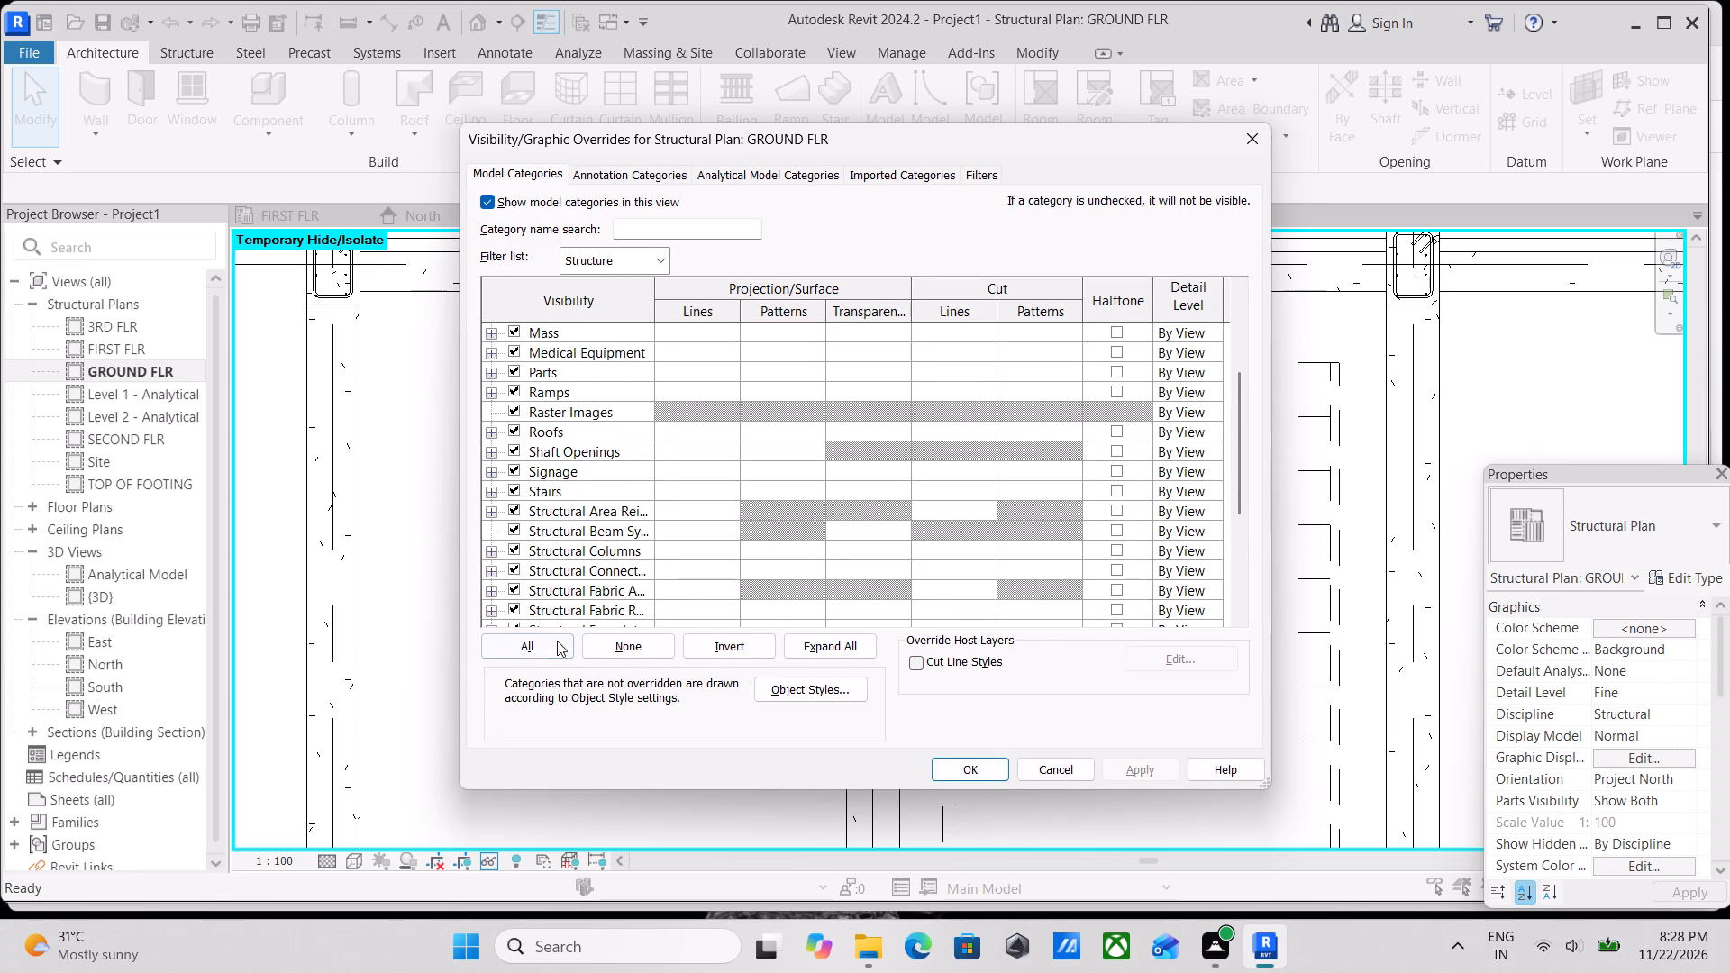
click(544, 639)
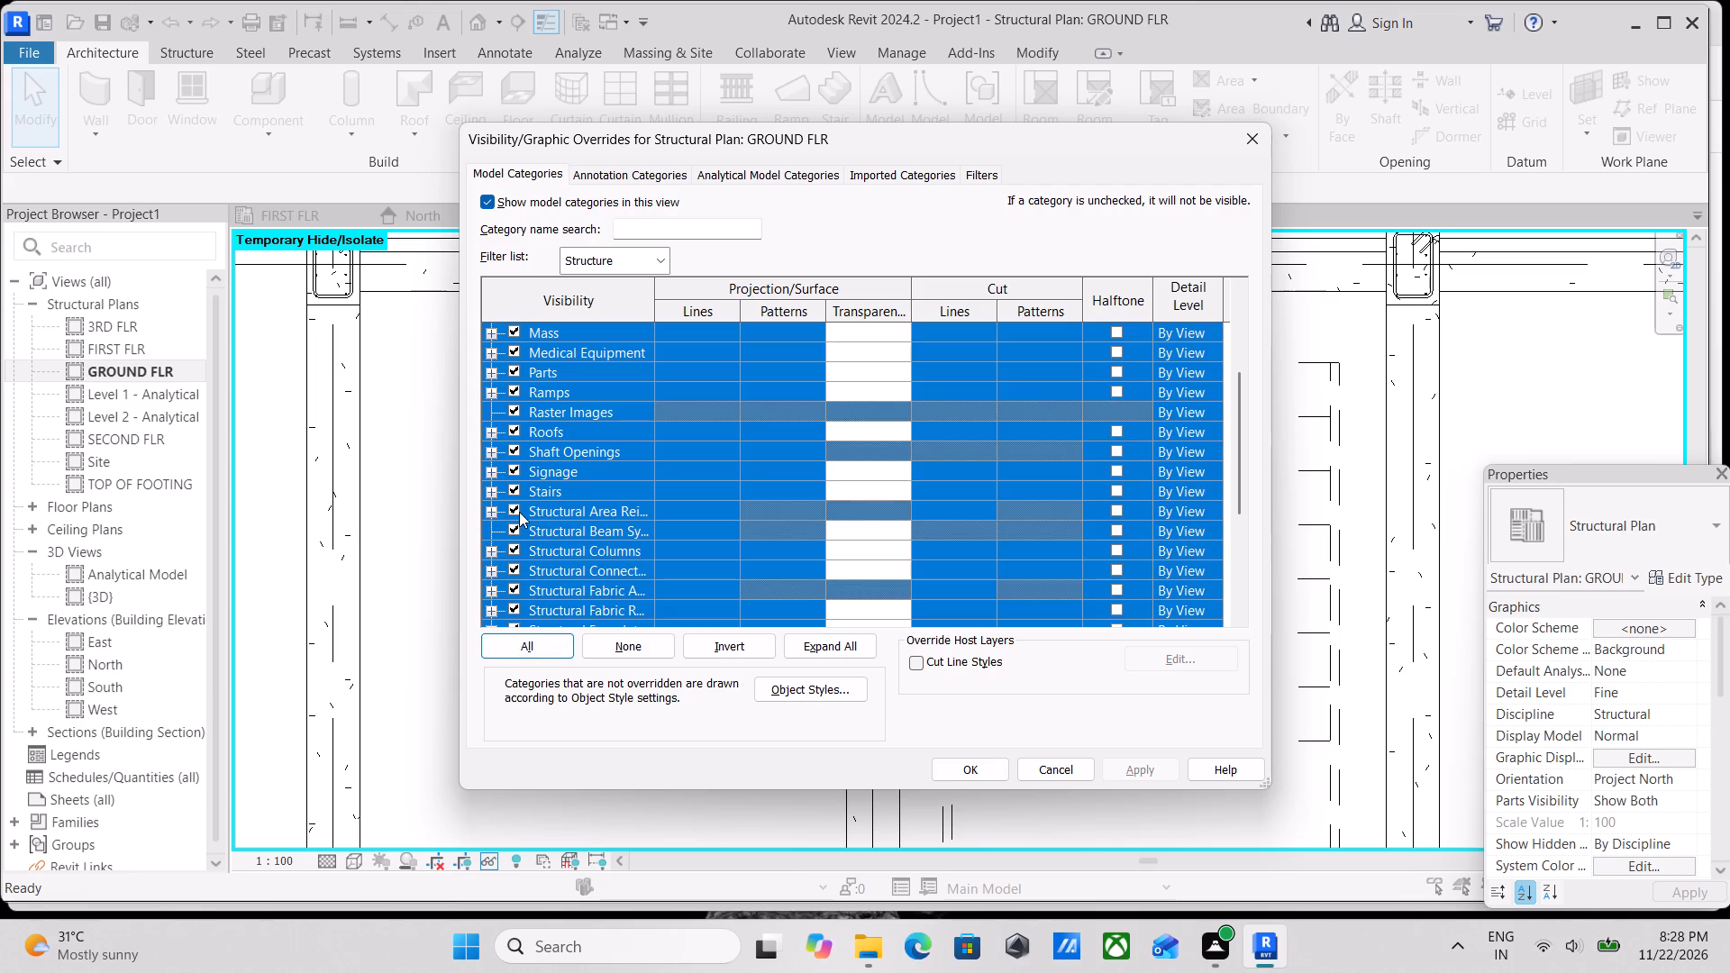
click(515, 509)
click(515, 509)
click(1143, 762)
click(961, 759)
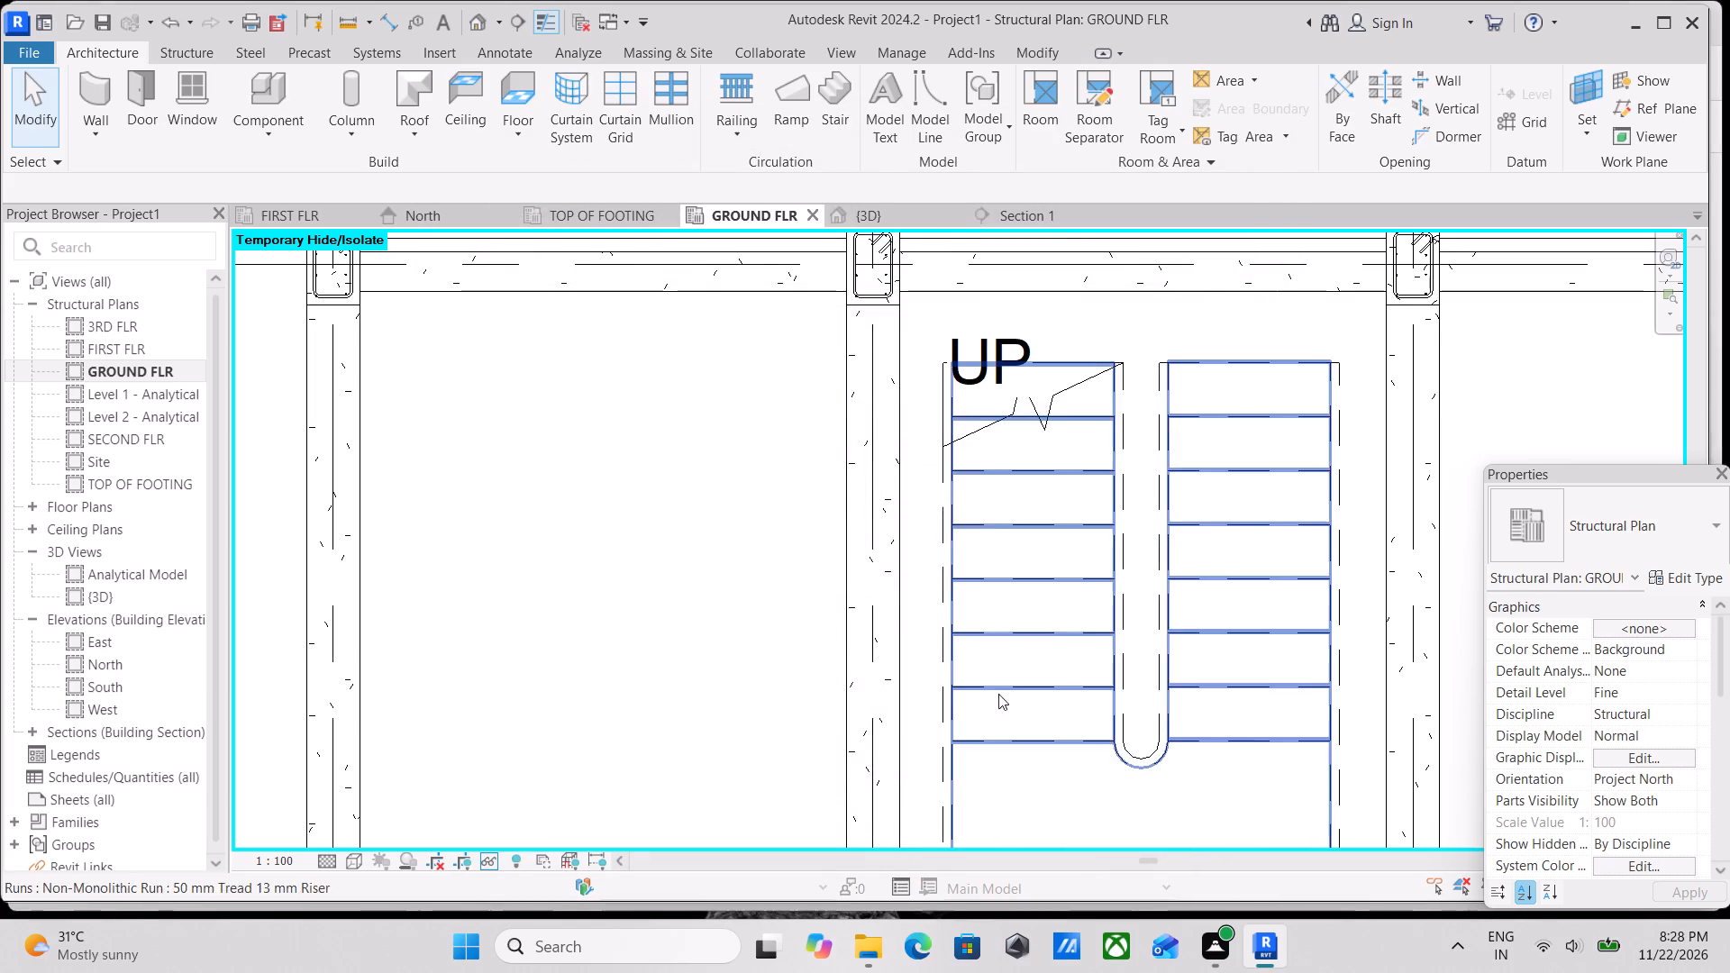
Examine the stair in the GROUND FLR plan and look for it in the 3D view from different angles.
scroll(1068, 604, down, 7)
scroll(1118, 734, up, 2)
key(Escape)
scroll(1113, 722, up, 3)
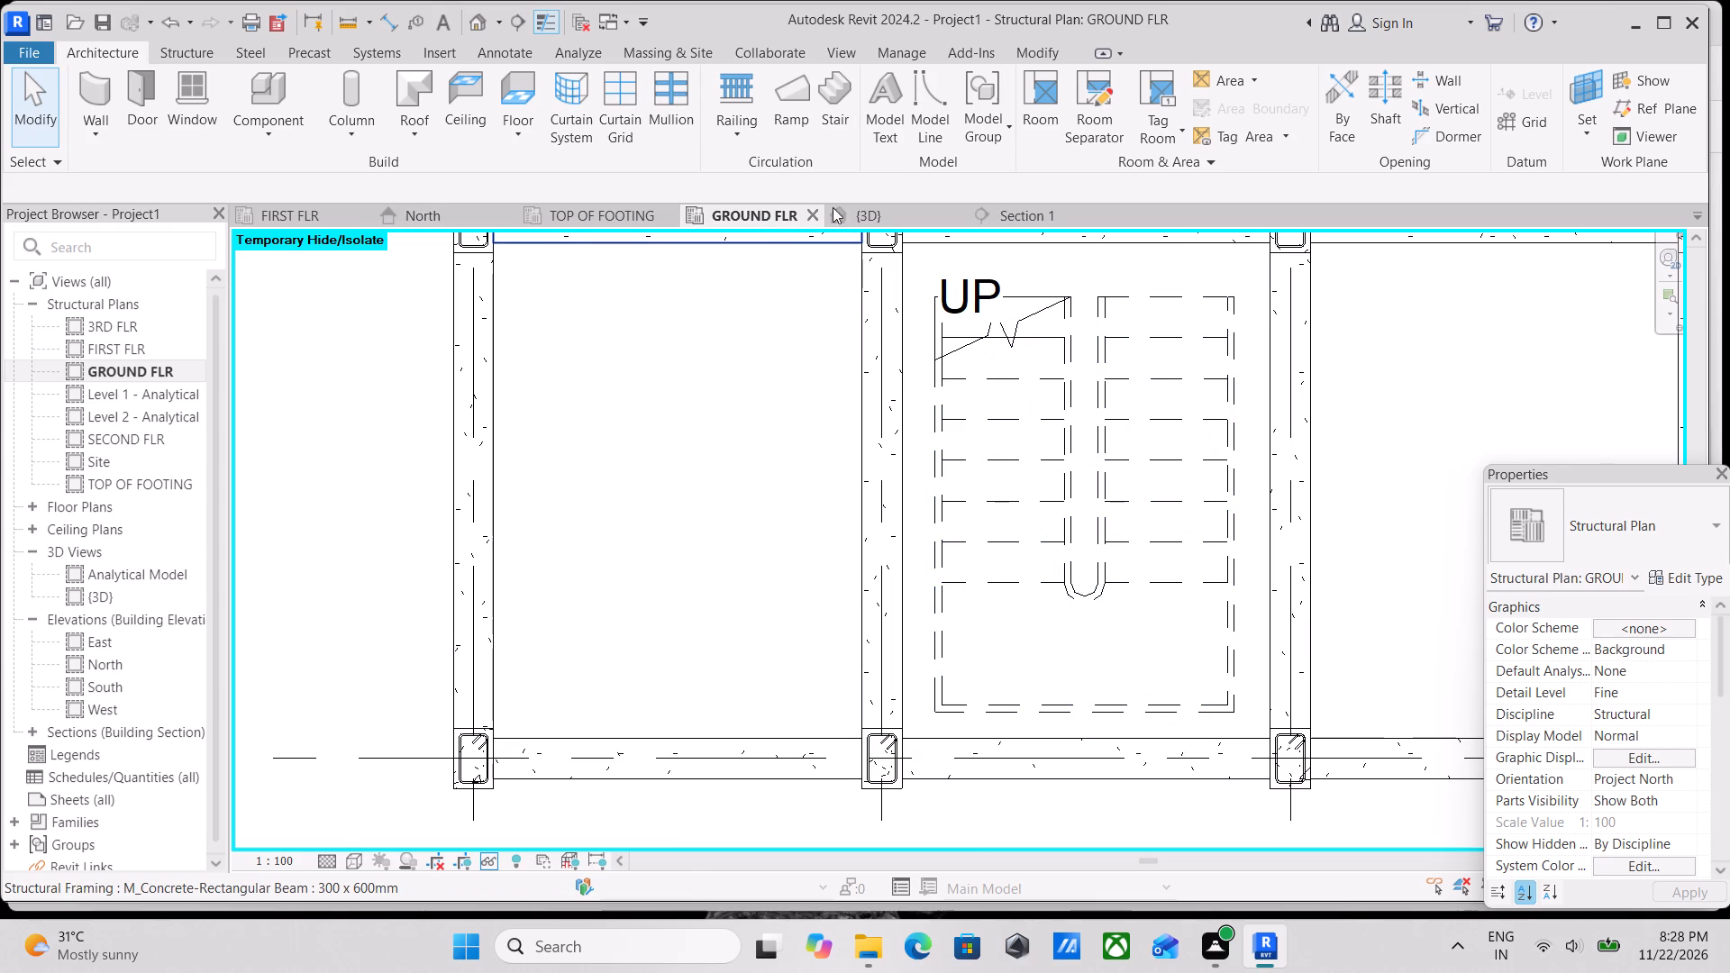
click(844, 205)
scroll(848, 395, down, 3)
middle_drag(848, 394, 860, 156)
scroll(1011, 496, up, 2)
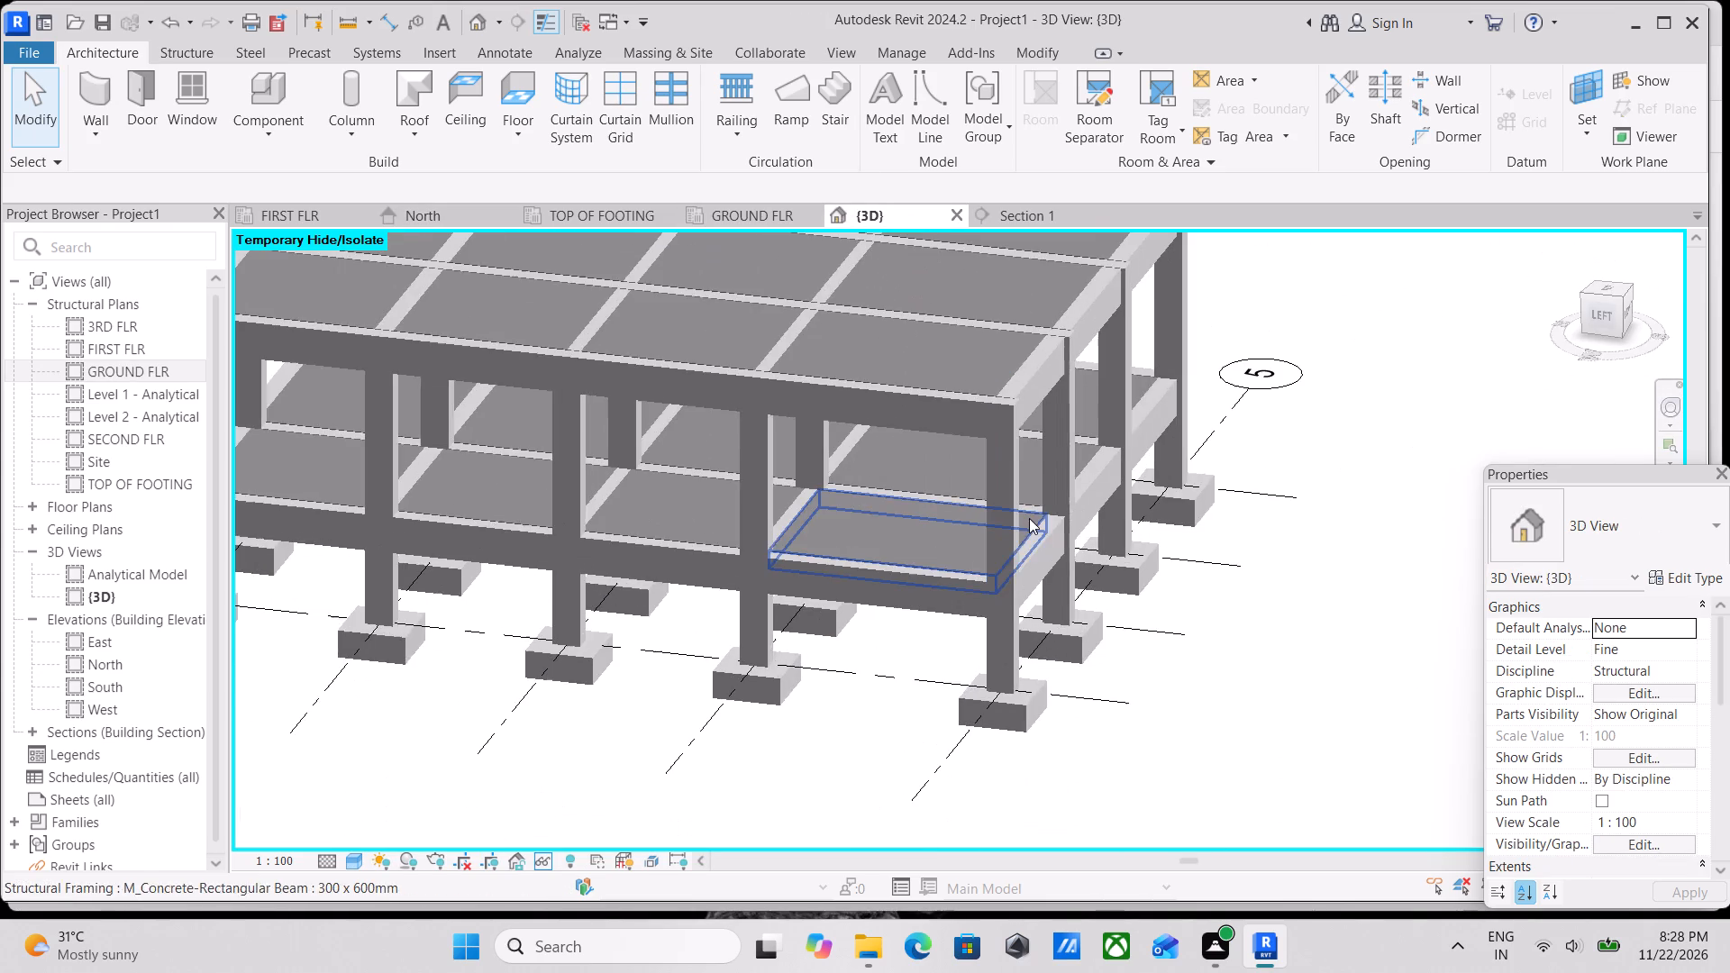
shift+middle_drag(1003, 466, 633, 250)
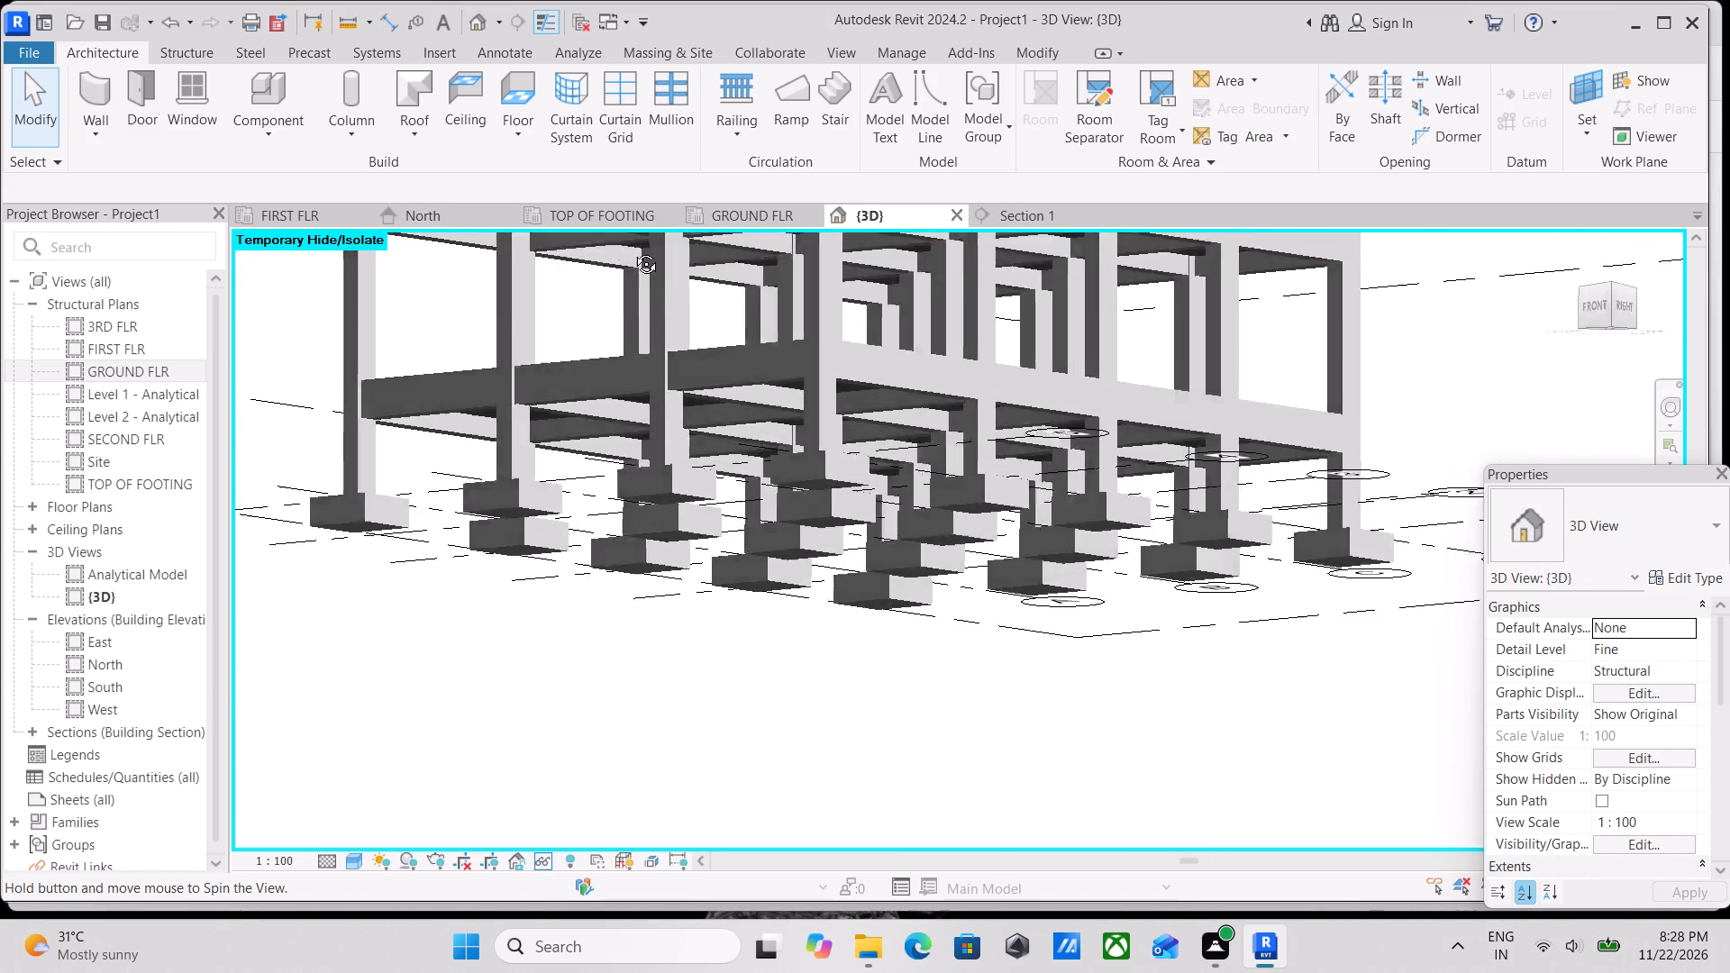
shift+middle_drag(633, 250, 711, 400)
Add Architecture and Mechanical to the category filter in the GROUND FLR plan's Visibility/Graphic Overrides.
click(761, 214)
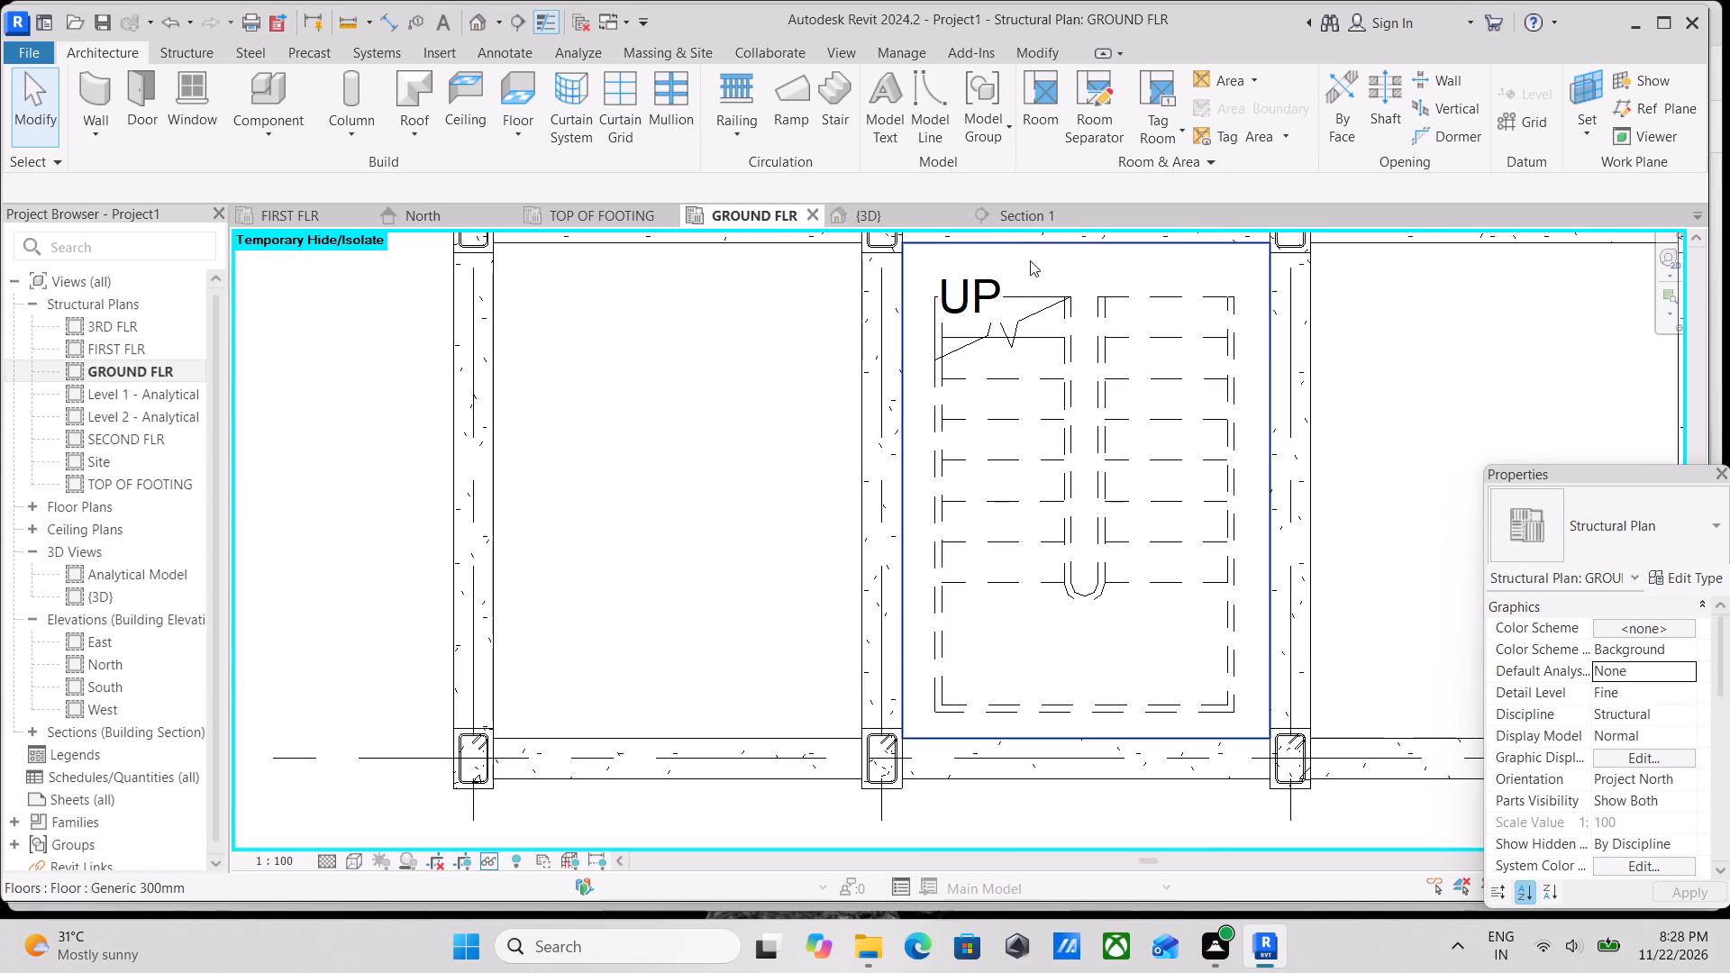
click(1108, 304)
scroll(1134, 443, up, 2)
middle_drag(1133, 442, 1124, 470)
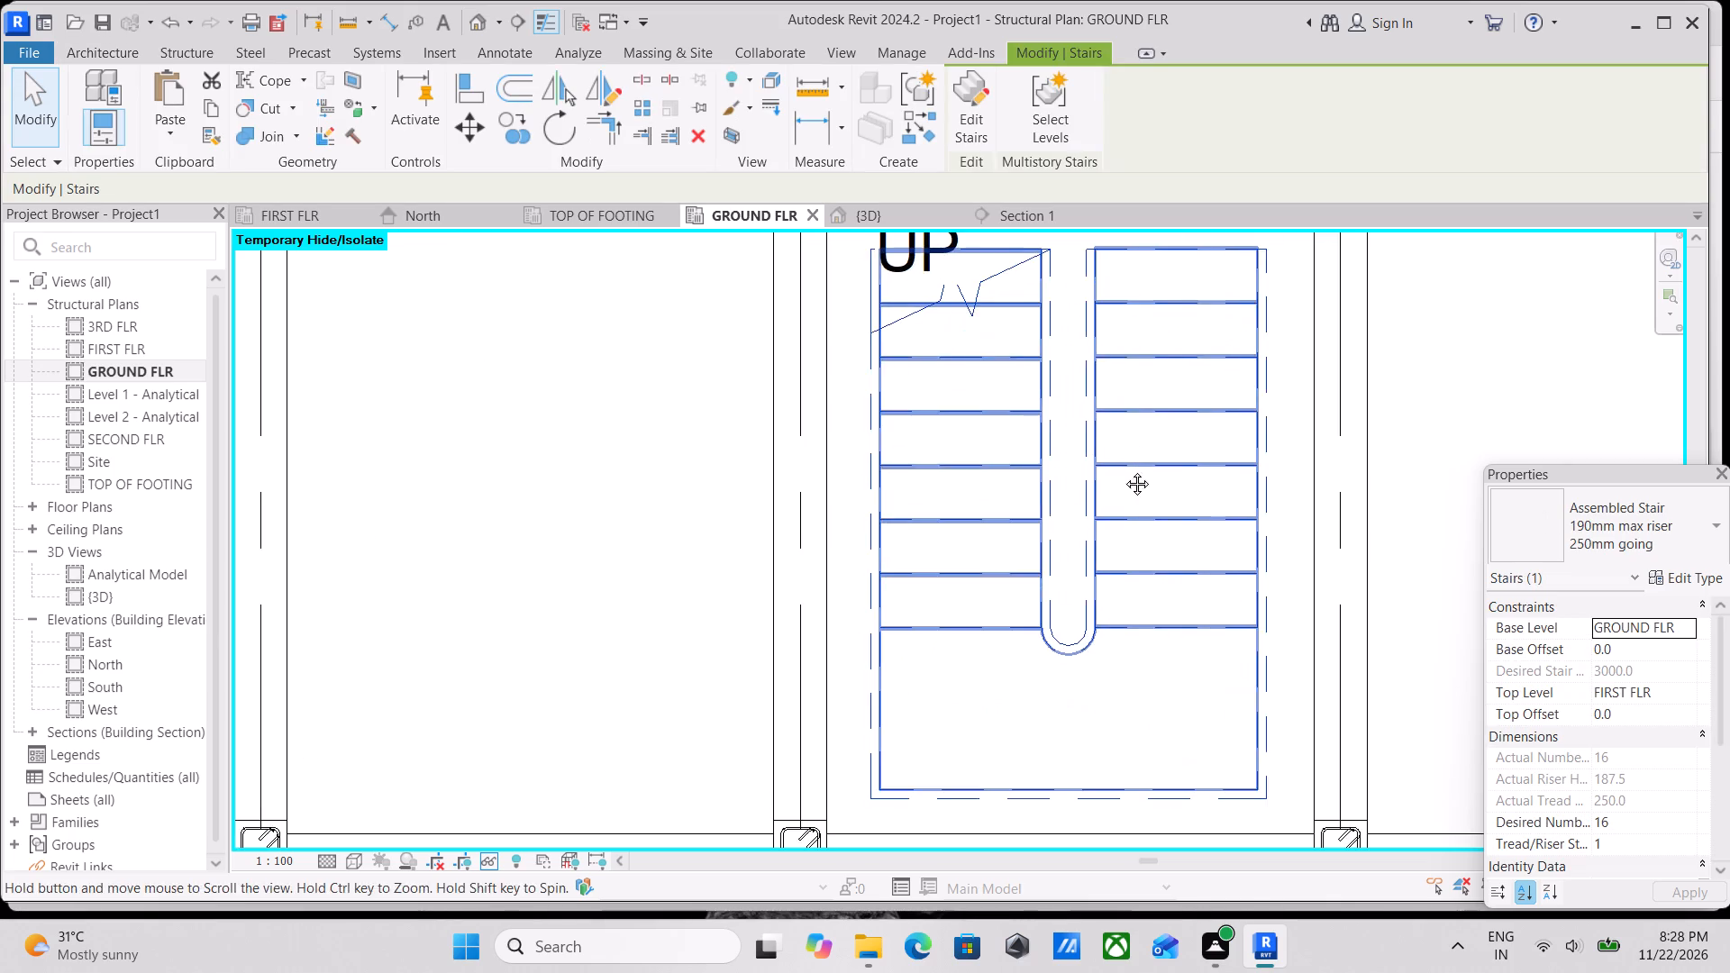
middle_drag(1124, 470, 1087, 569)
text(vv)
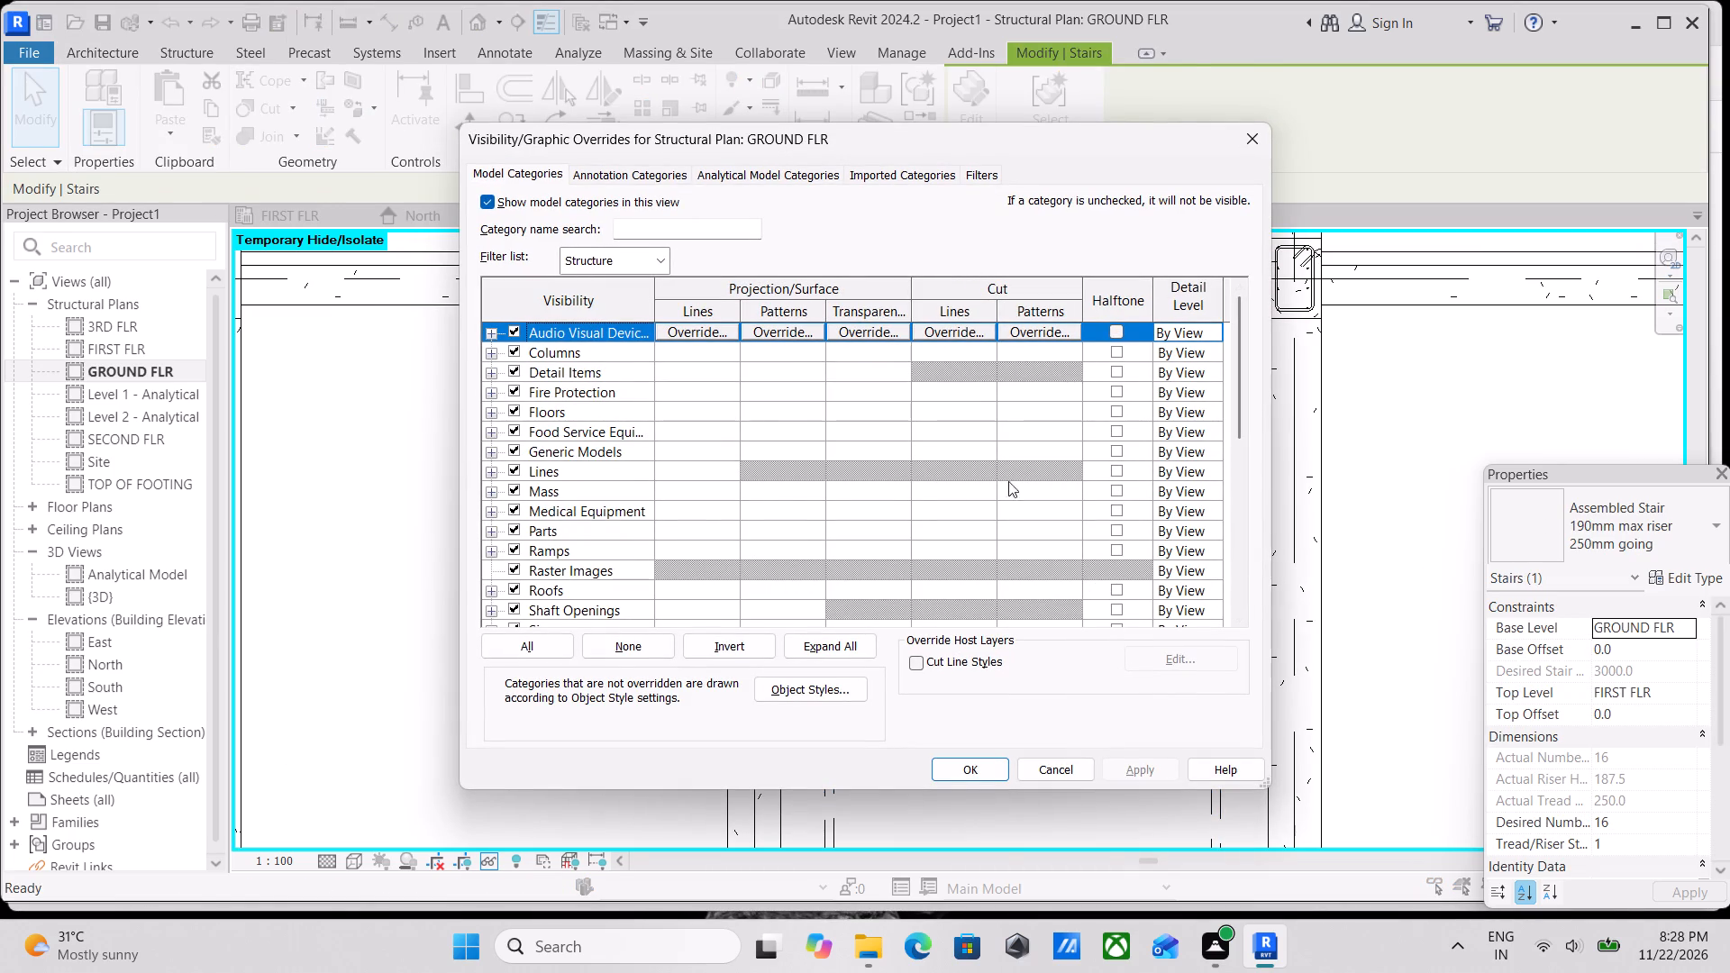
scroll(530, 476, down, 3)
click(654, 264)
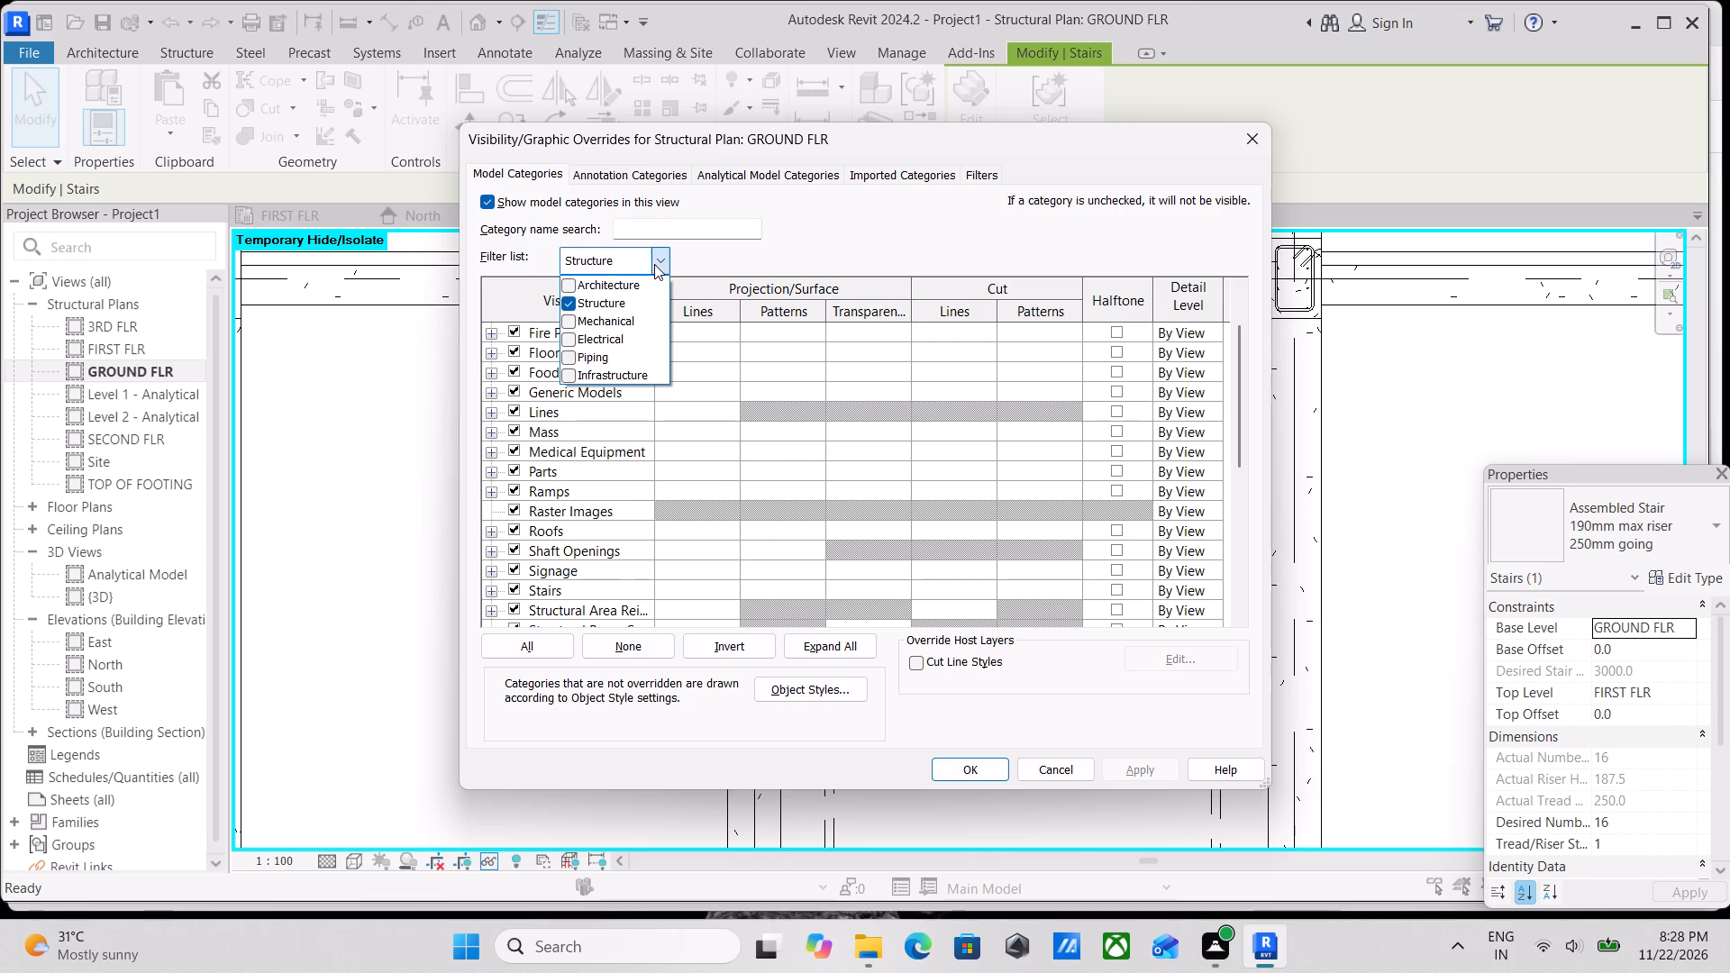
click(569, 282)
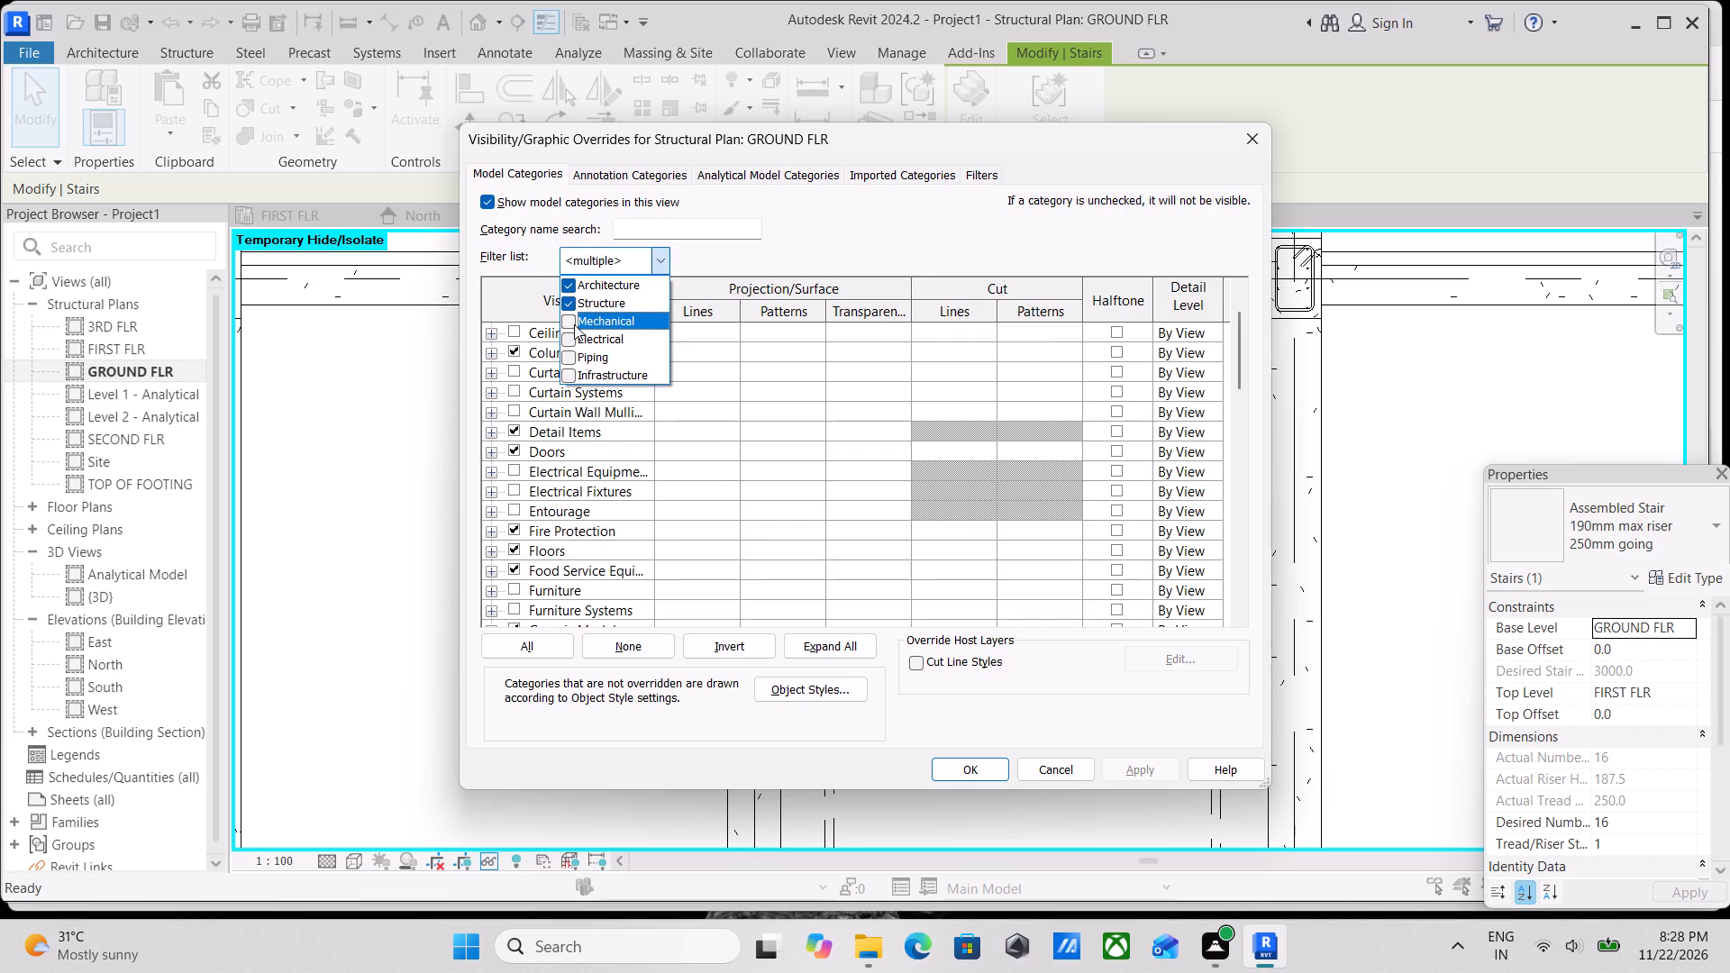
click(570, 319)
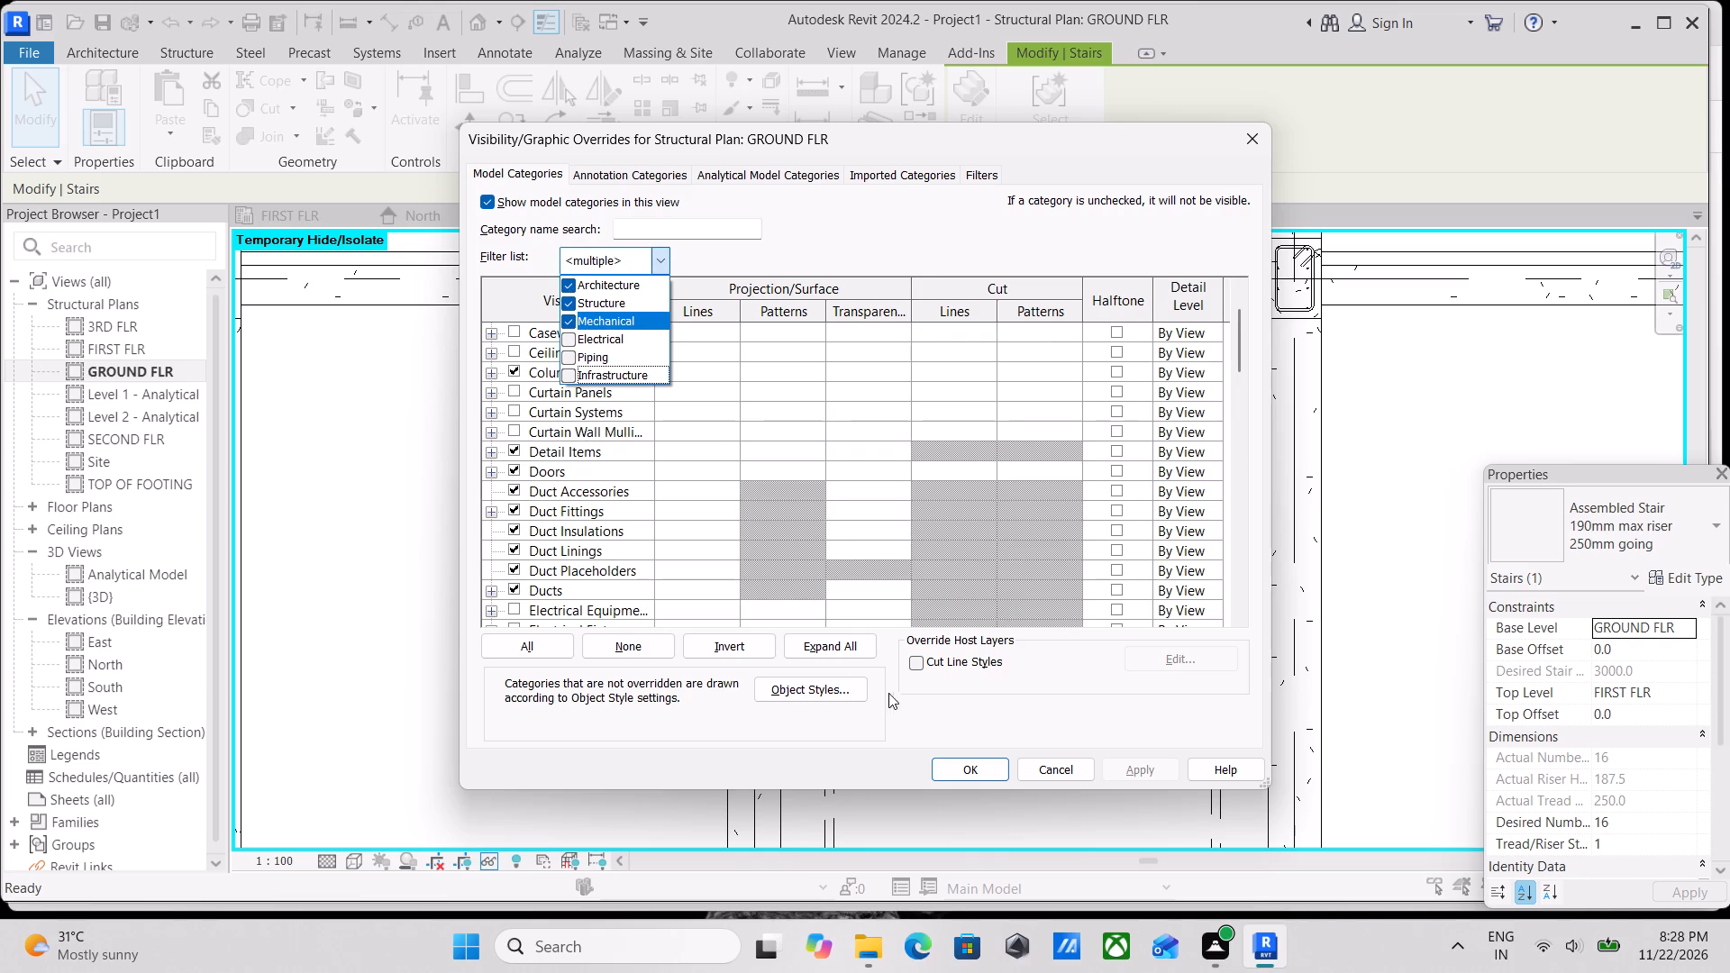
Turn on all the listed Architecture, Structure and Mechanical model categories for the GROUND FLR plan and apply the change.
click(542, 649)
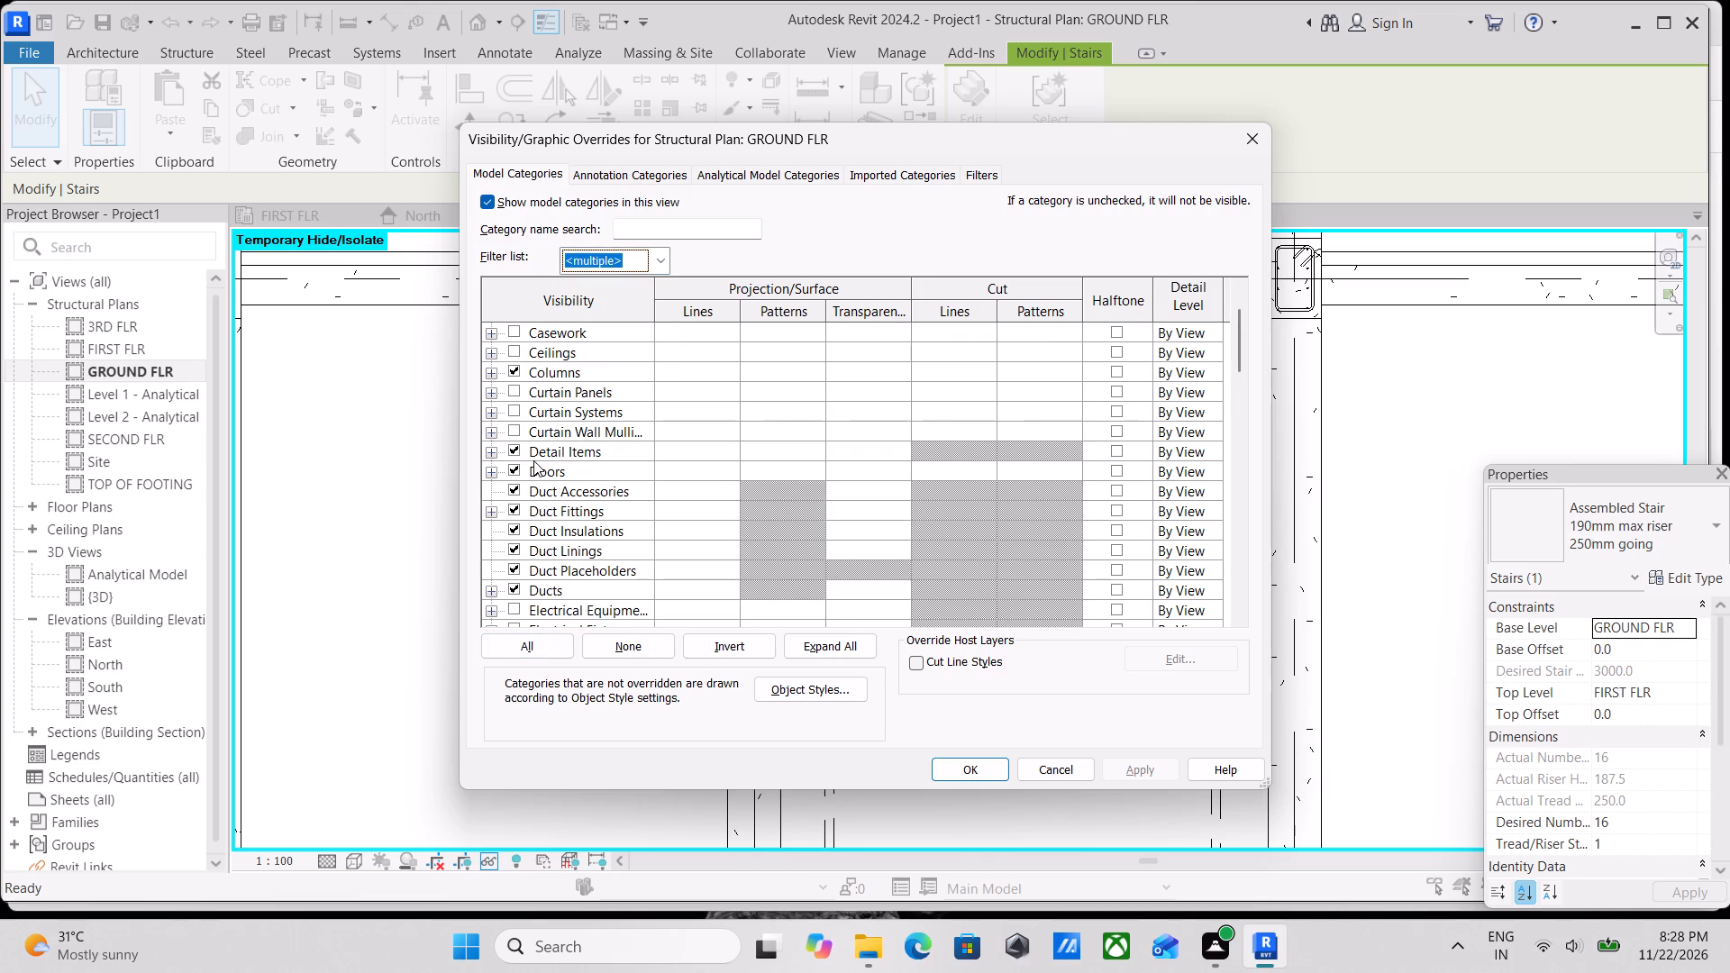
click(507, 430)
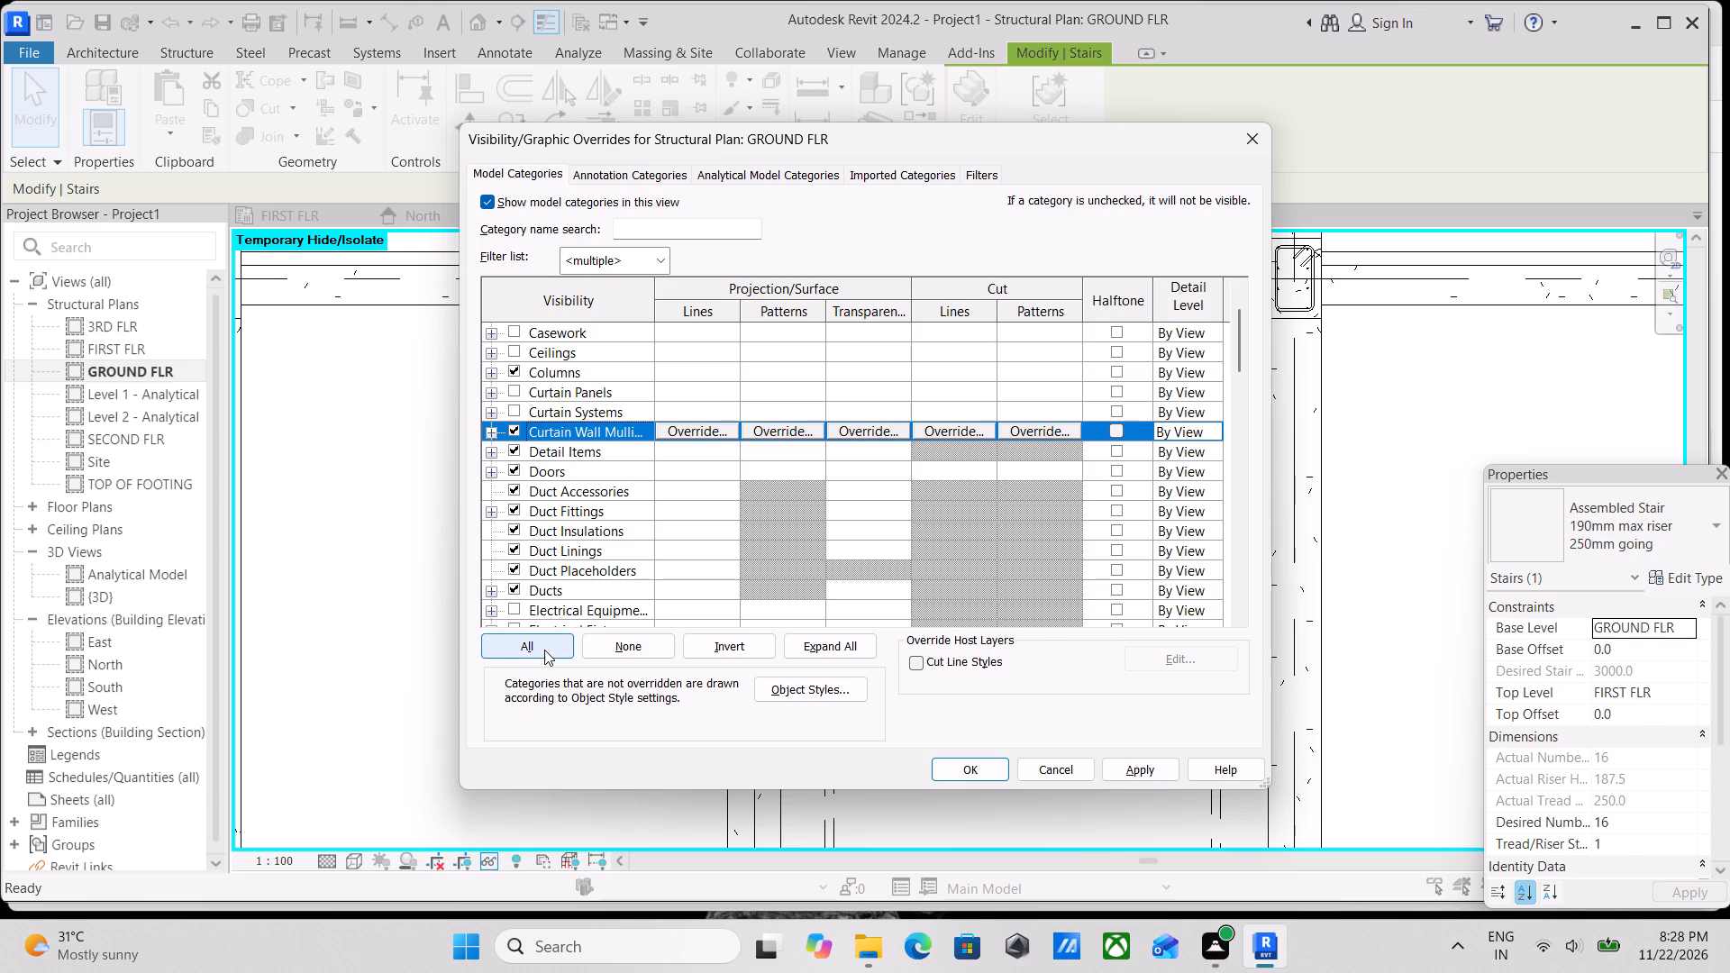
click(544, 650)
click(511, 386)
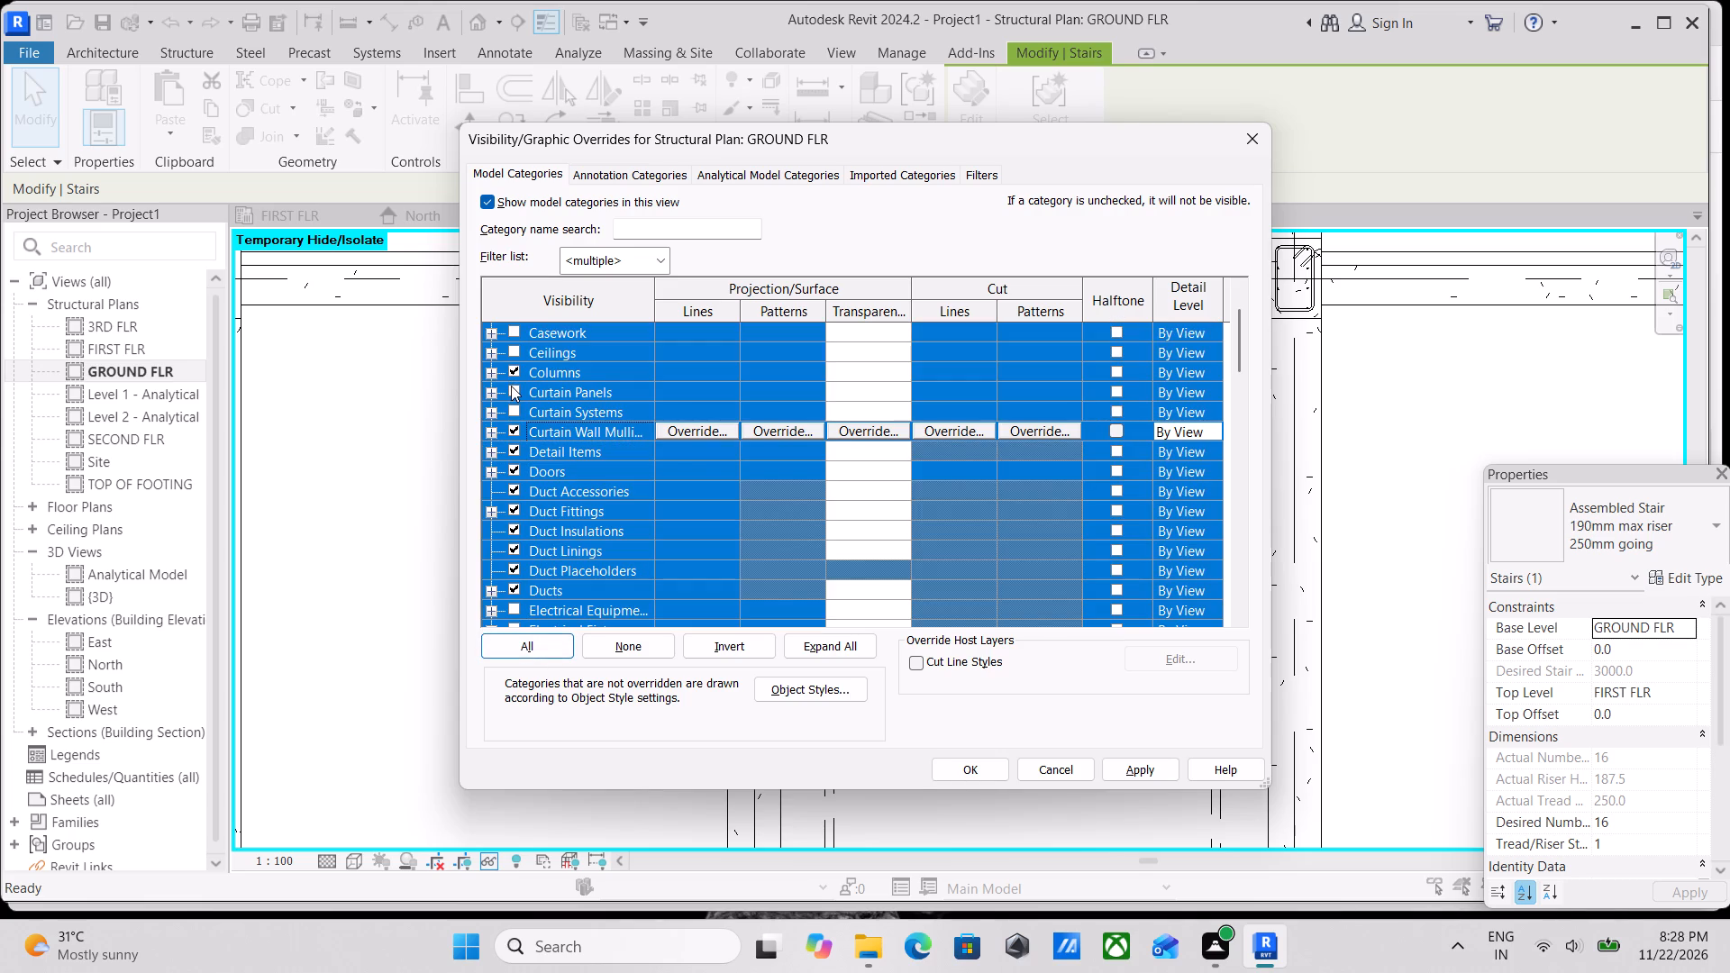
scroll(715, 483, down, 3)
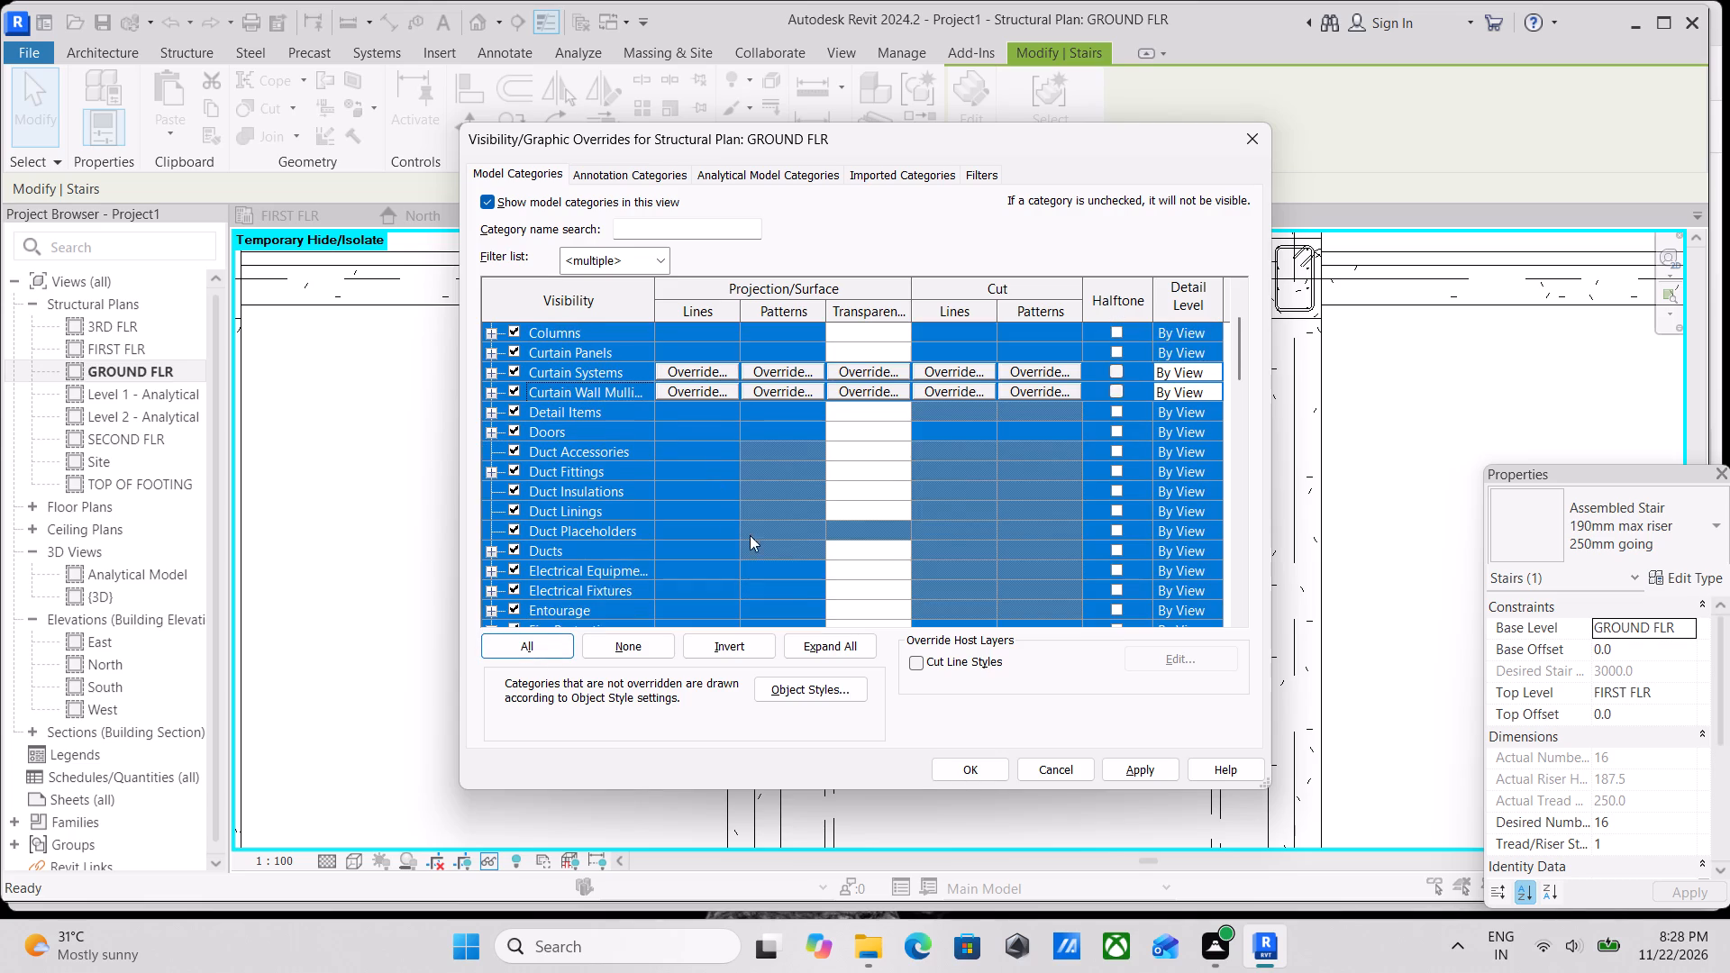
scroll(753, 546, down, 9)
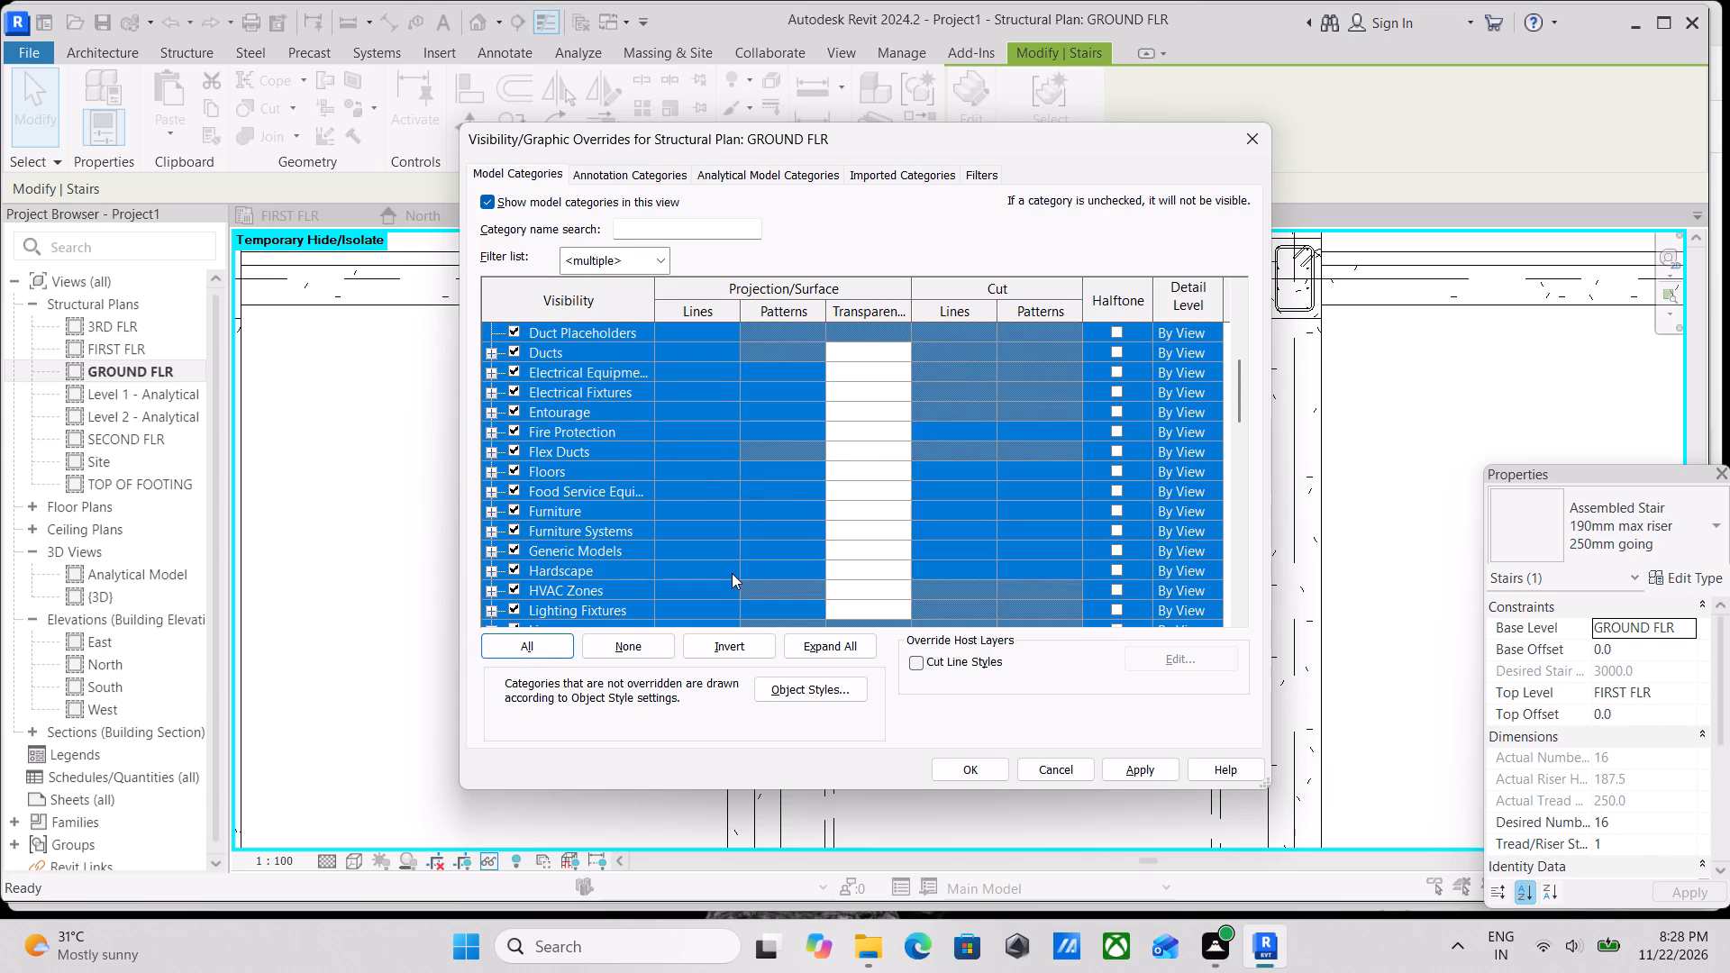
scroll(678, 597, down, 2)
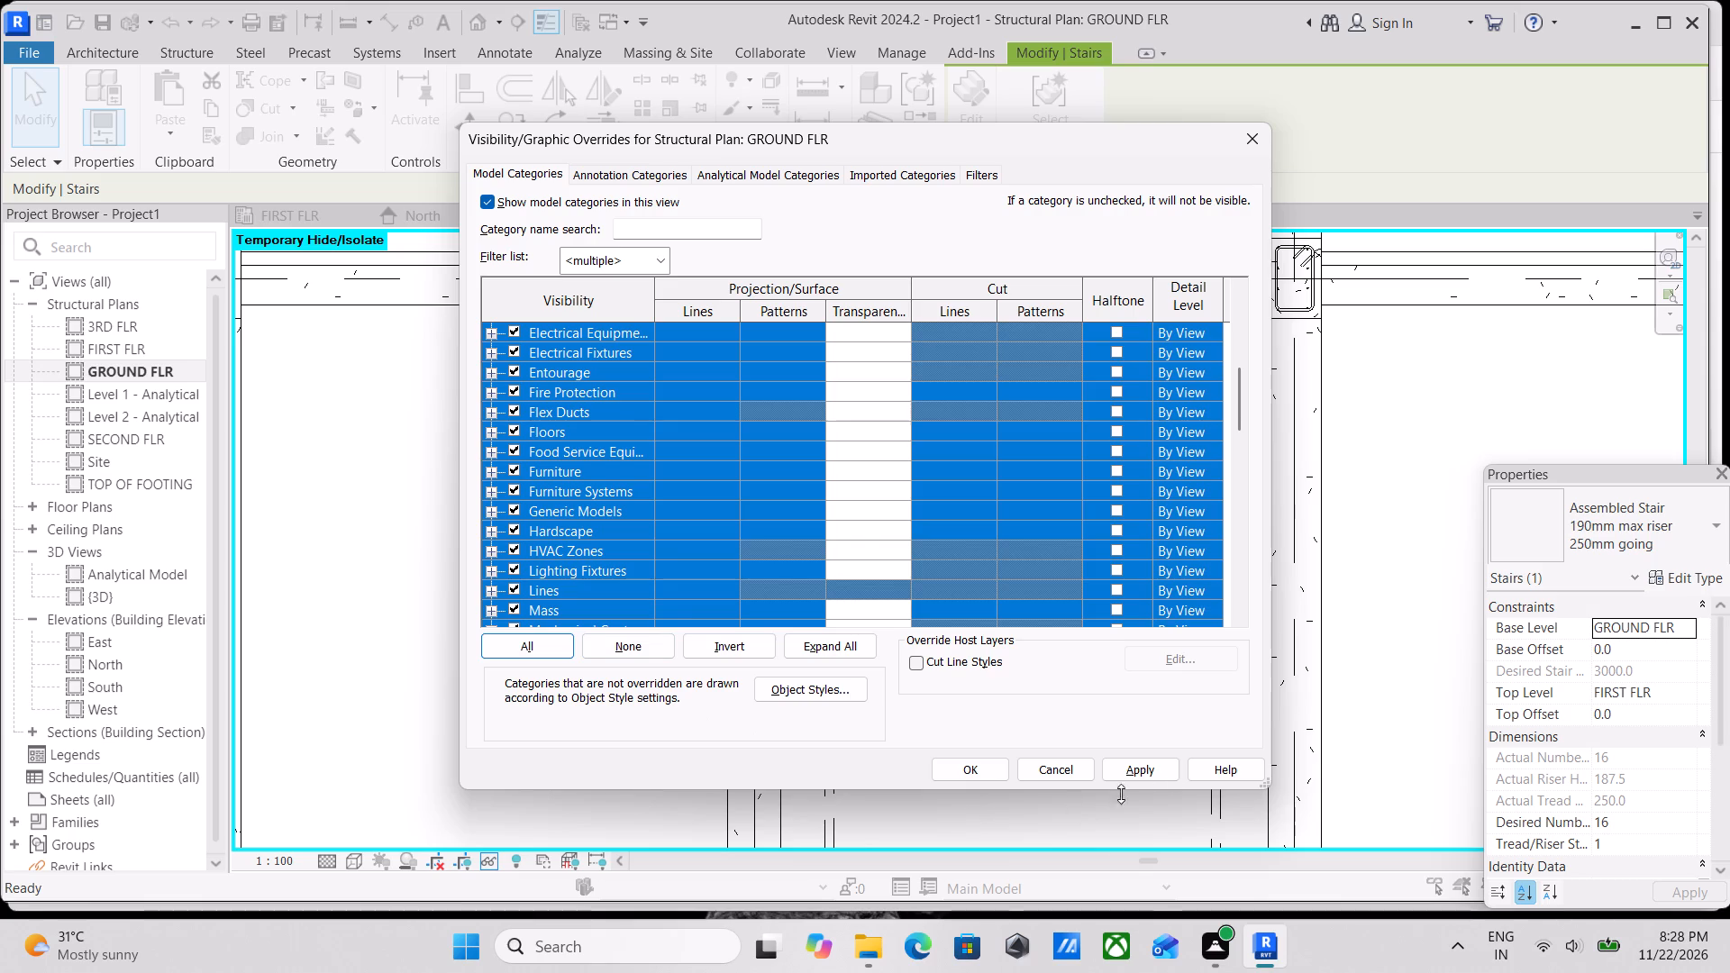
click(1147, 766)
click(970, 768)
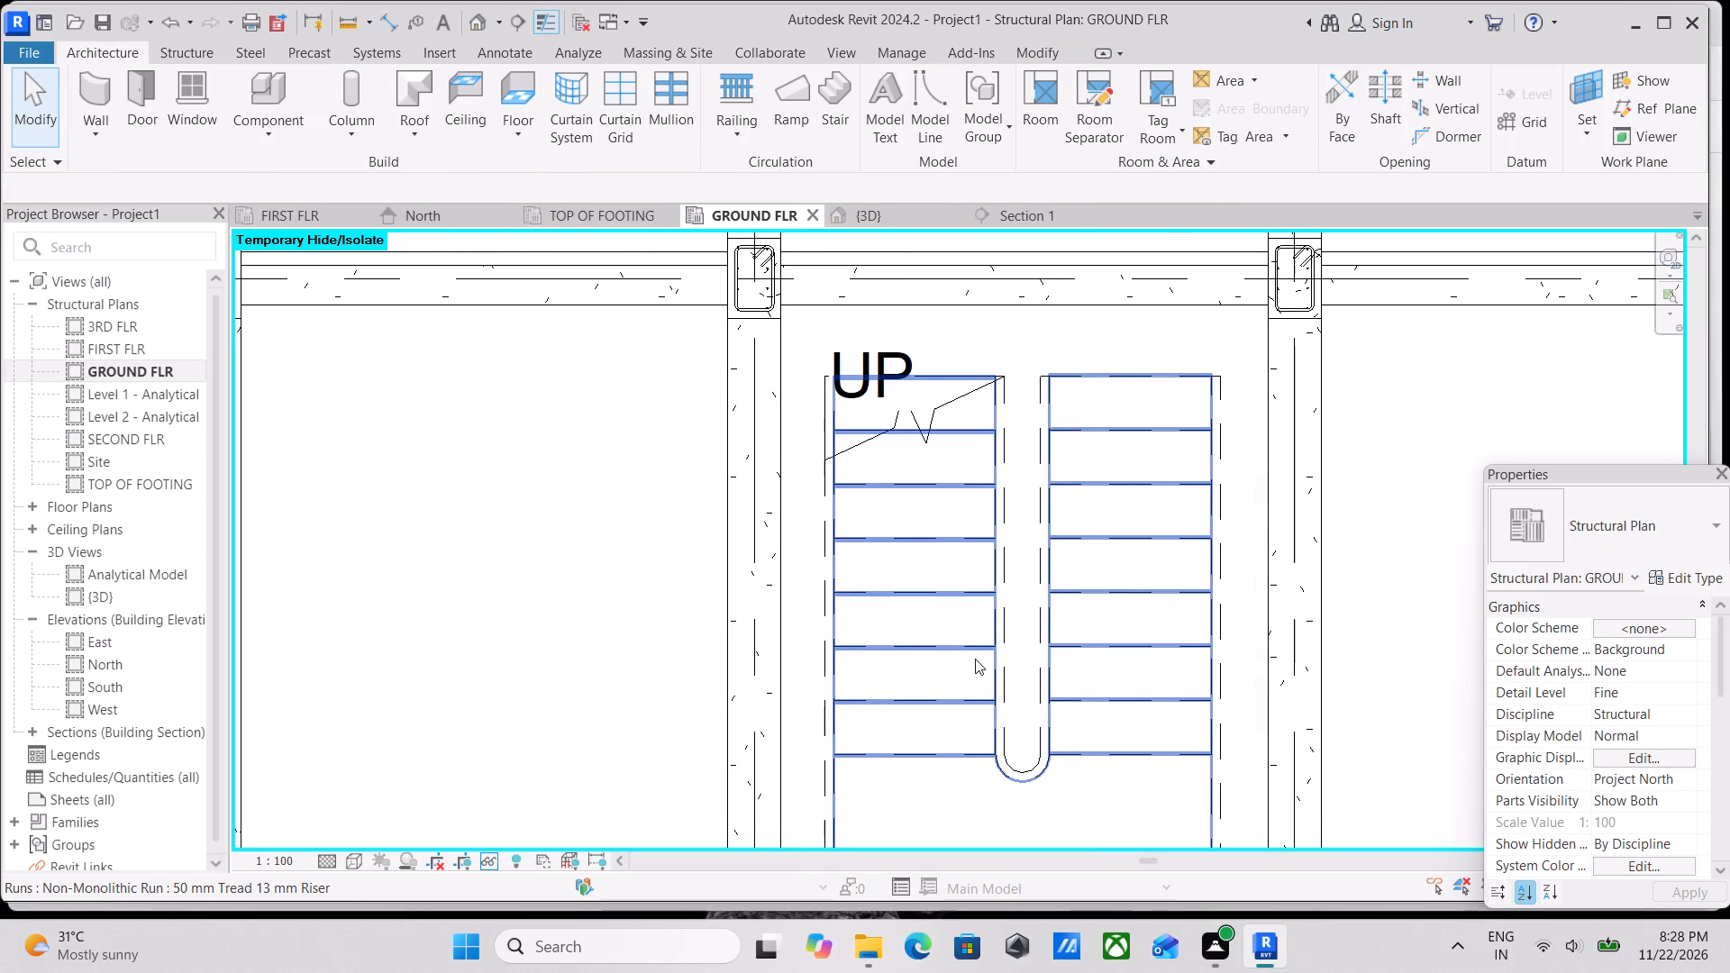
Select the stair in the GROUND FLR plan and recheck the plan's model category visibility.
scroll(975, 659, down, 2)
click(974, 441)
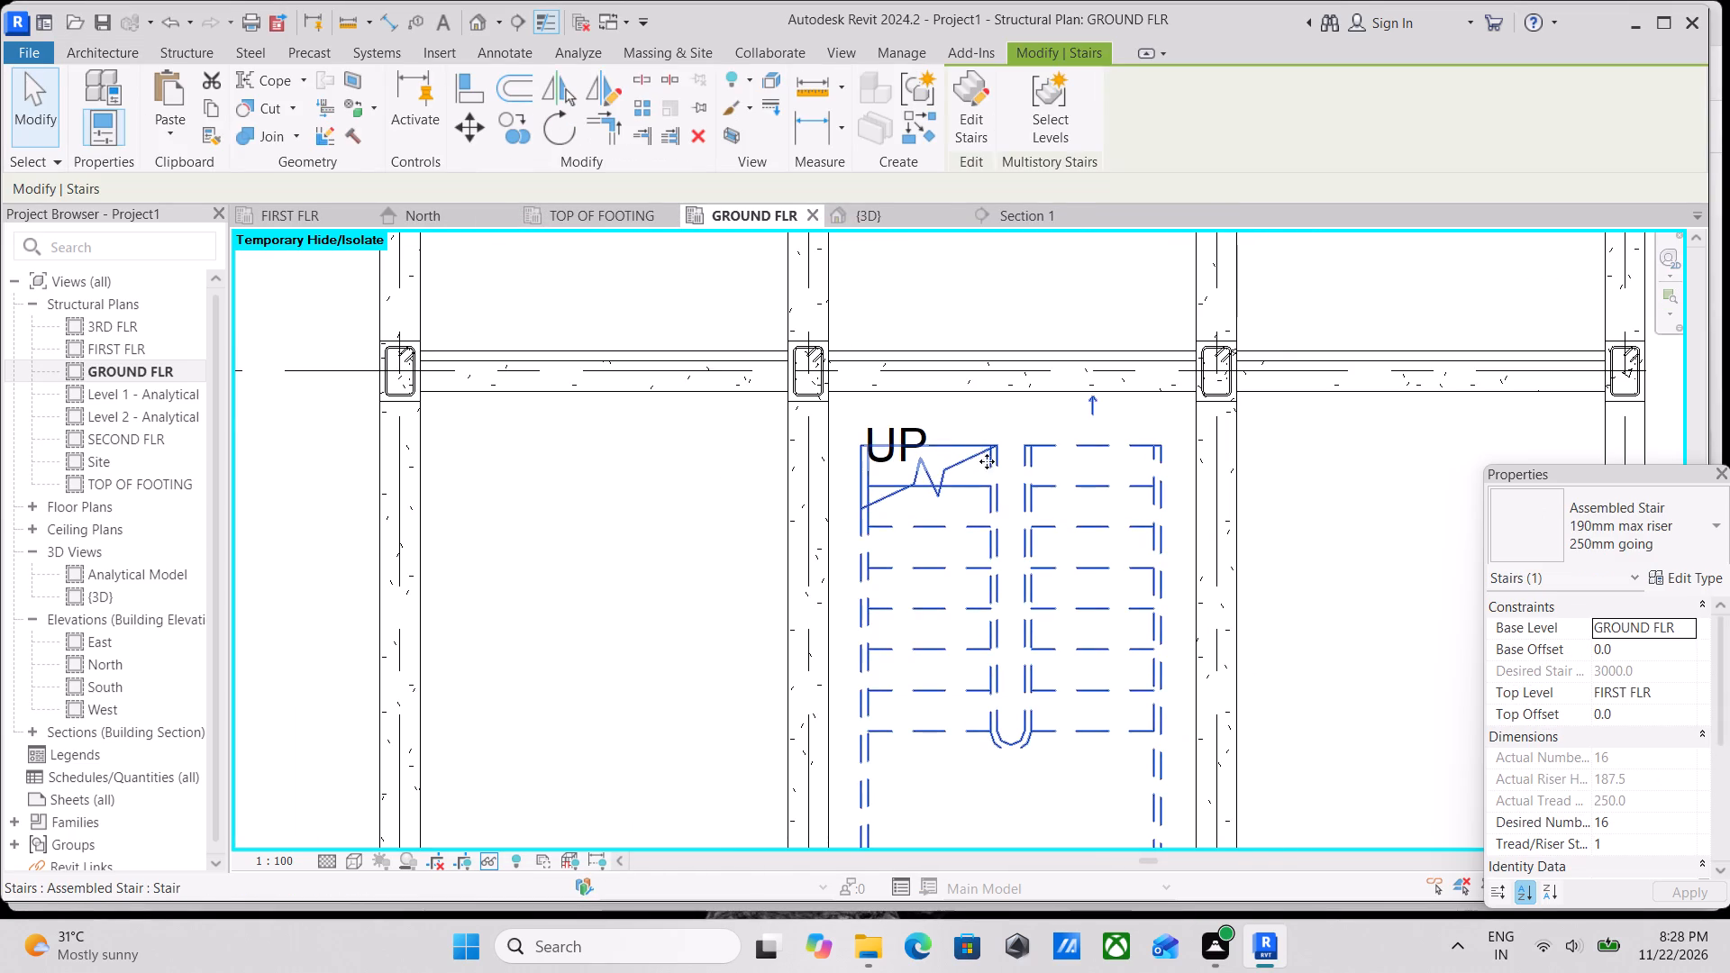
scroll(1025, 561, down, 2)
middle_drag(1025, 561, 901, 566)
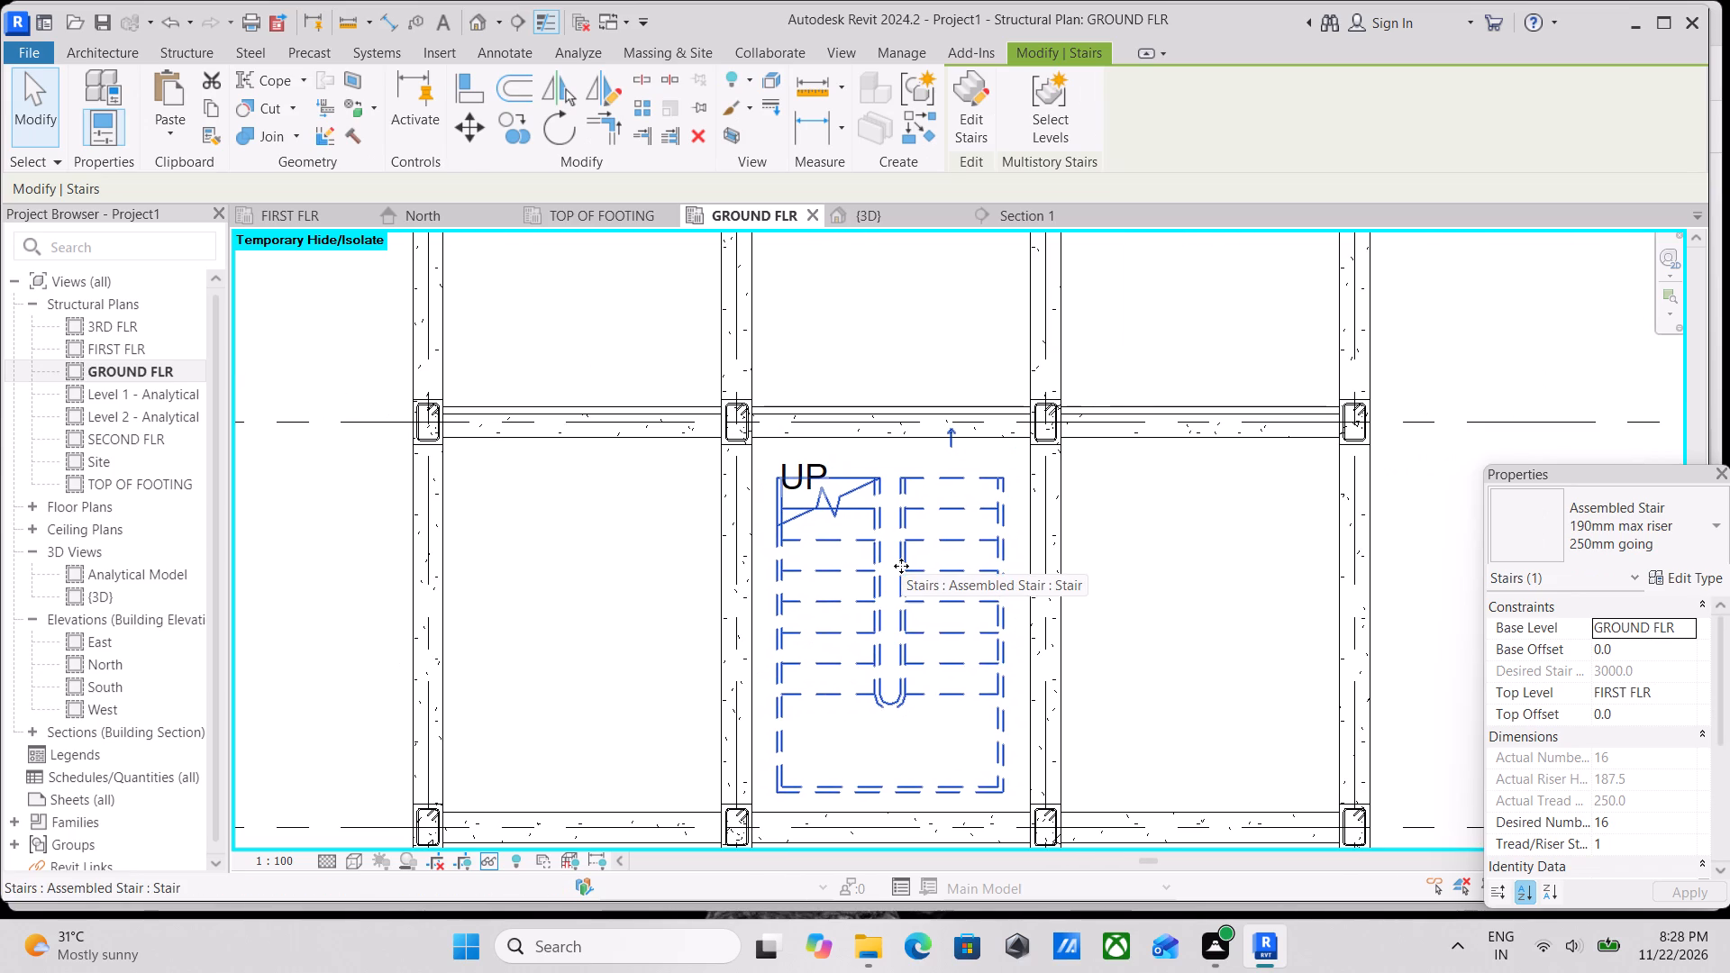
text(vv)
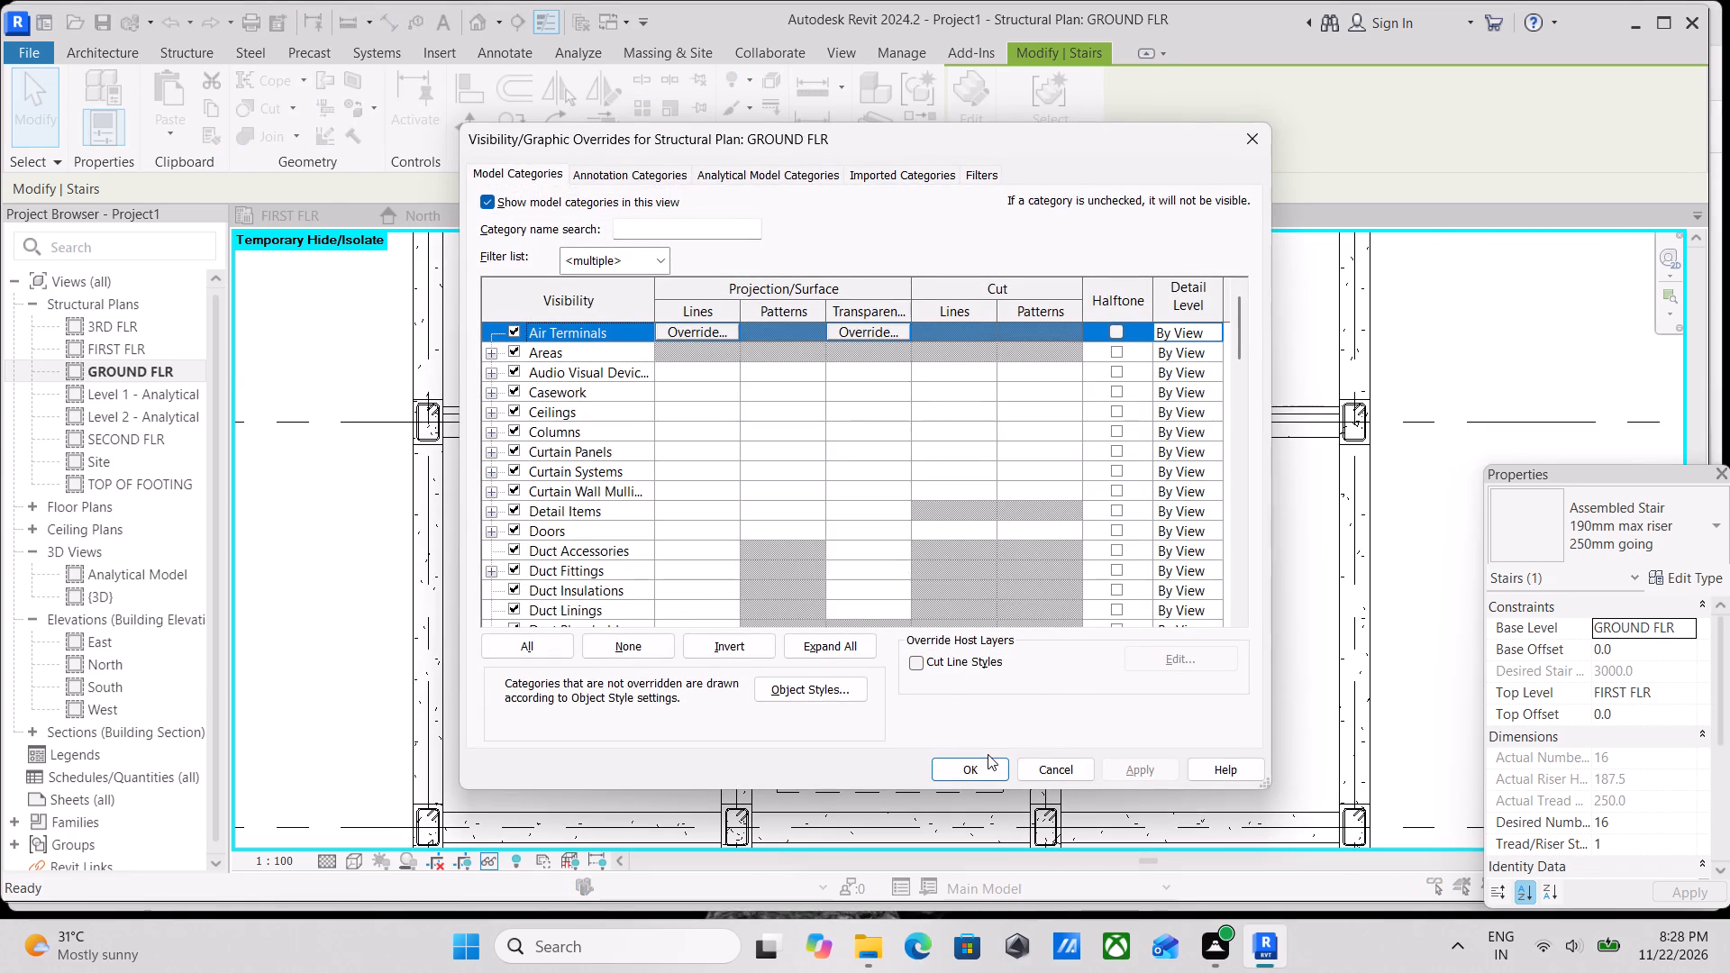
click(983, 759)
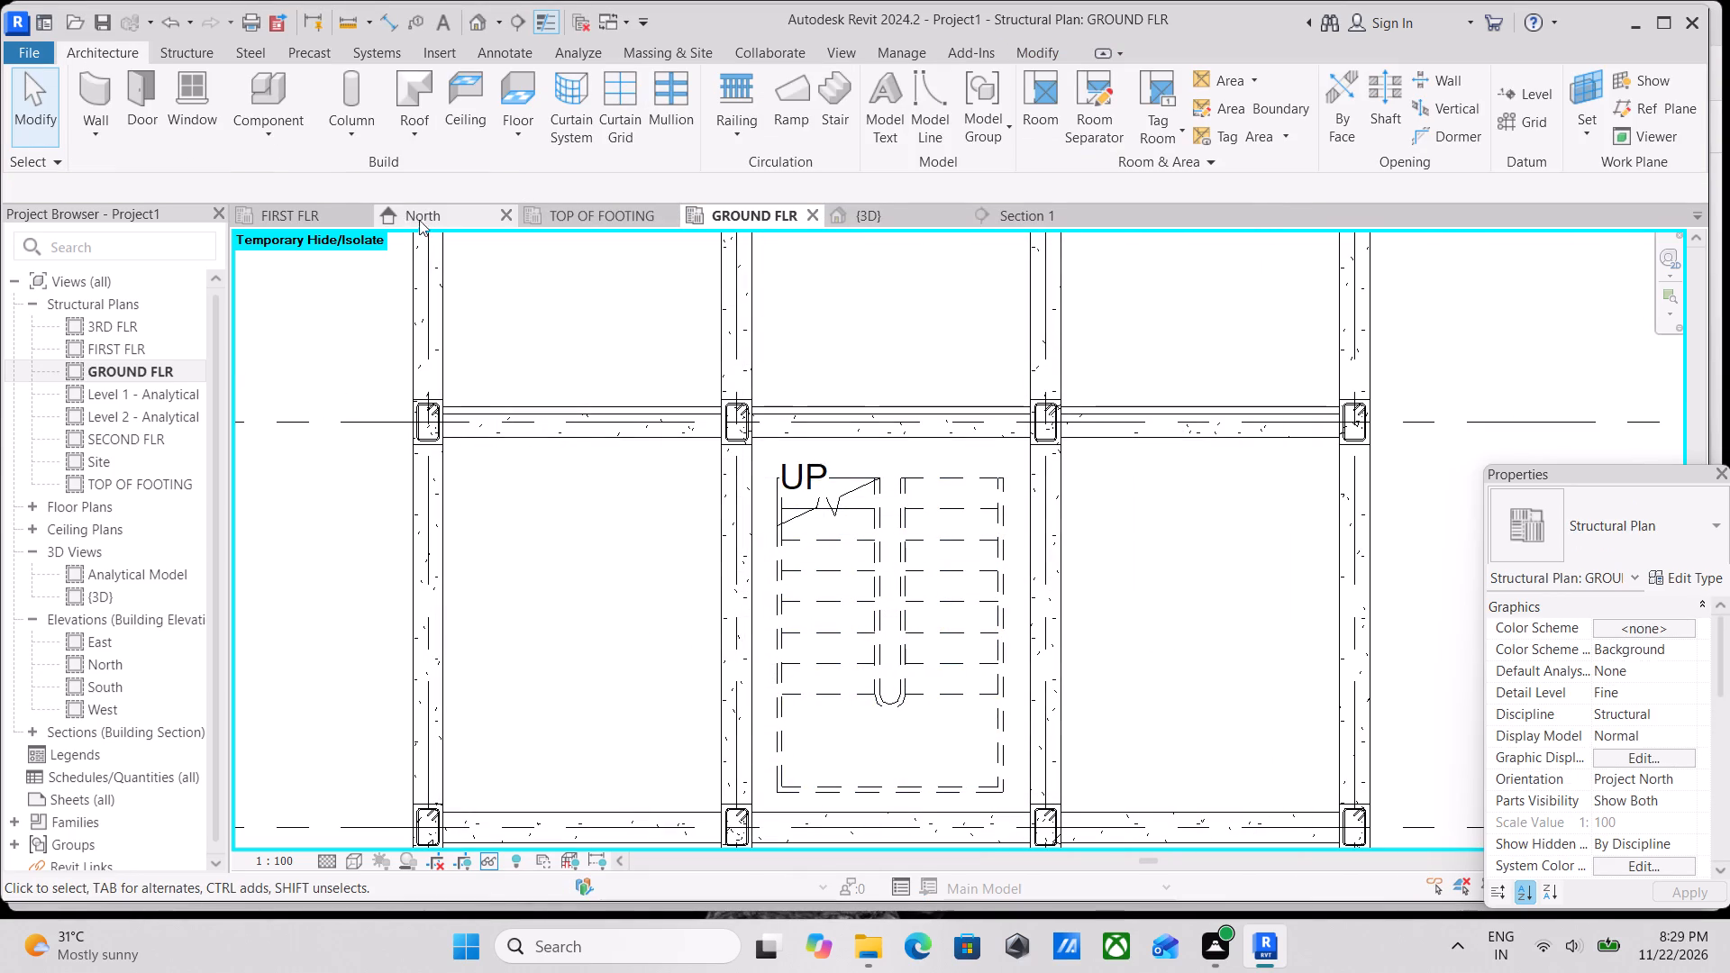
Inspect the building frame in the 3D view from several angles, looking for the stair between GROUND FLR and FIRST FLR.
click(878, 213)
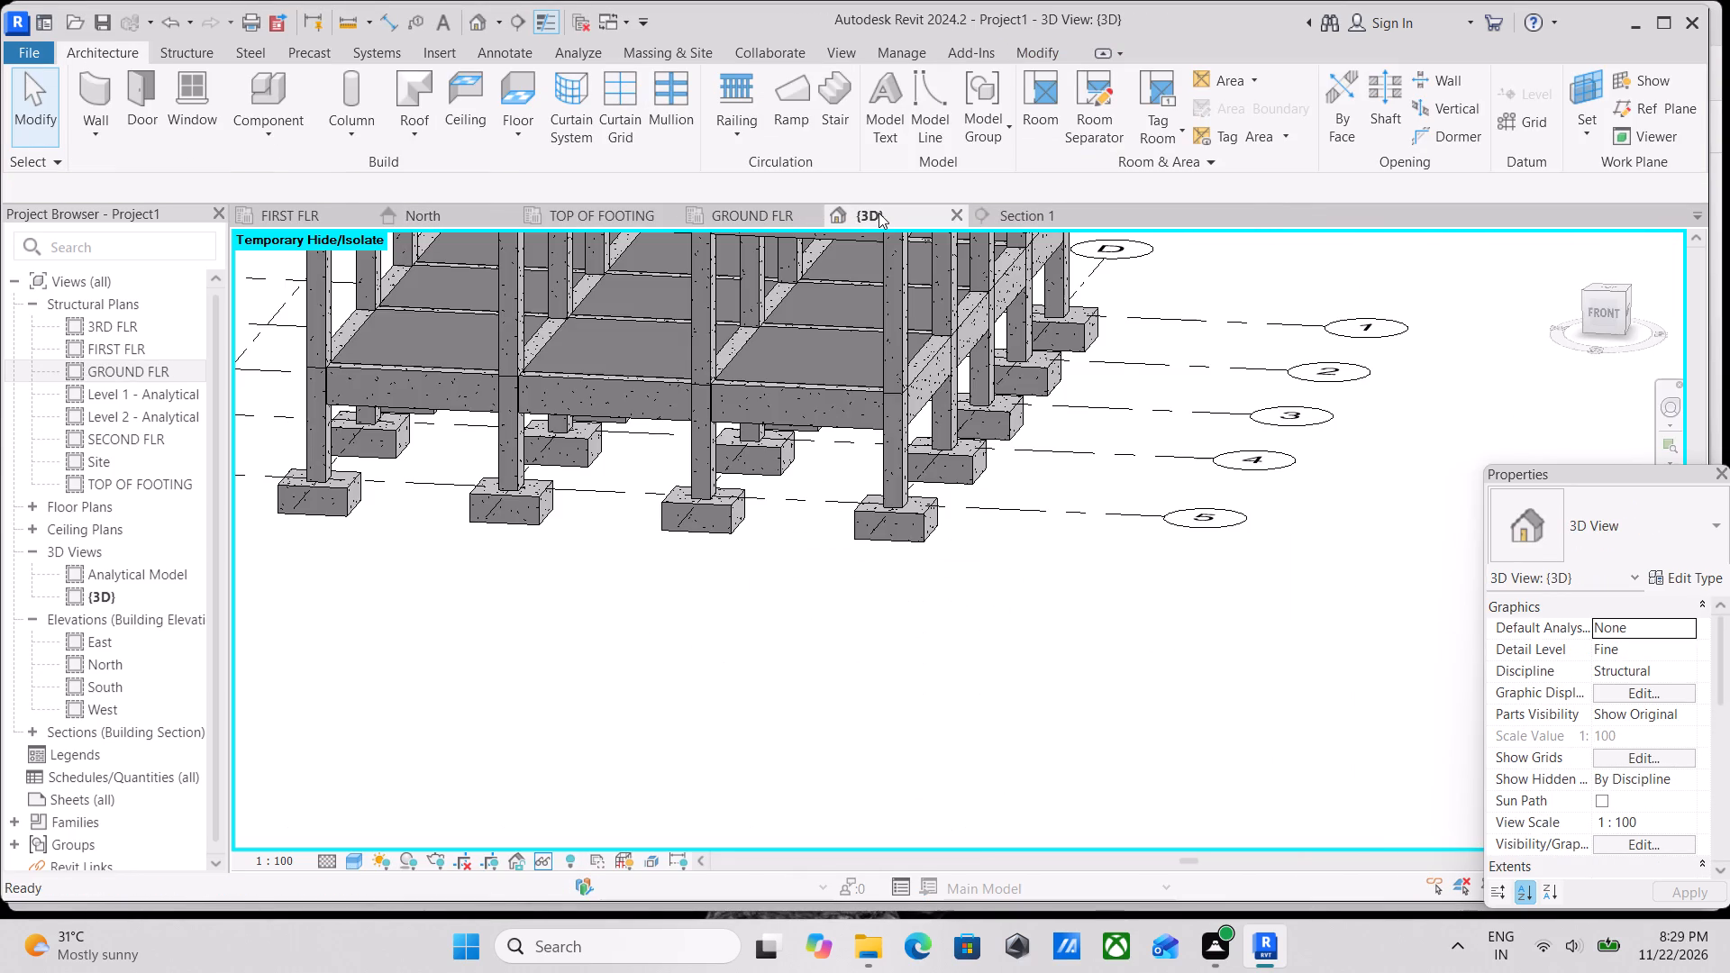
scroll(917, 457, down, 3)
middle_drag(933, 486, 1029, 714)
middle_drag(1025, 611, 898, 623)
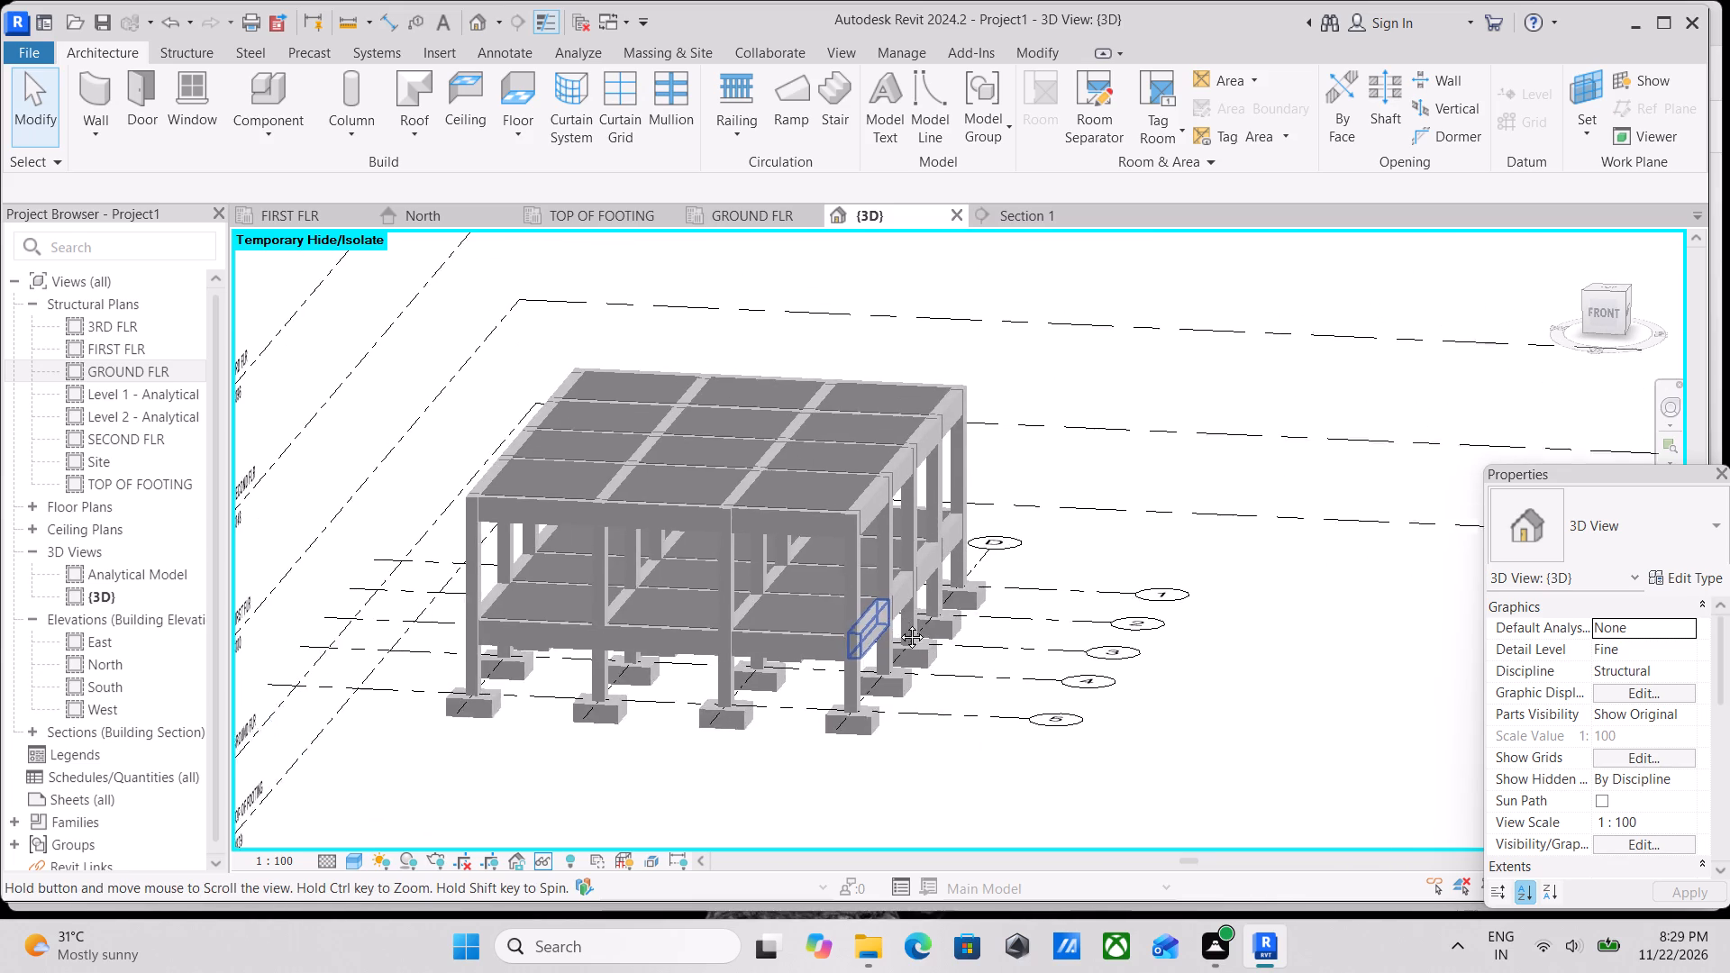
middle_drag(898, 623, 907, 629)
shift+middle_drag(892, 620, 848, 811)
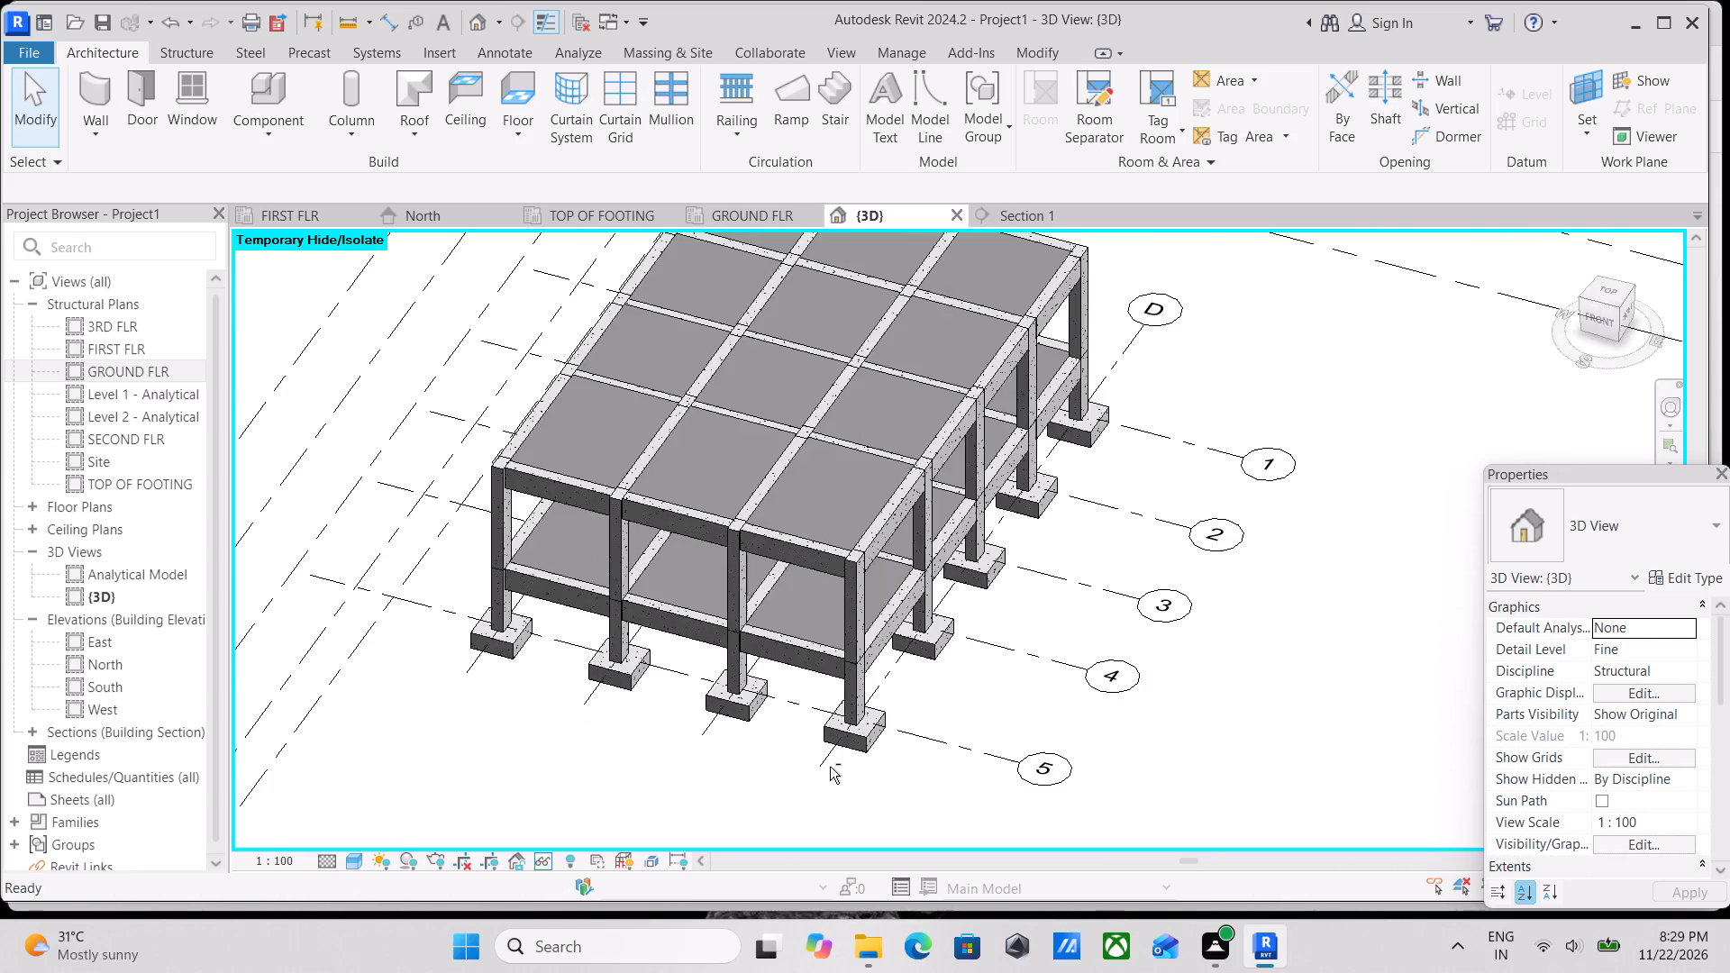
shift+middle_drag(800, 610, 879, 561)
scroll(903, 620, up, 1)
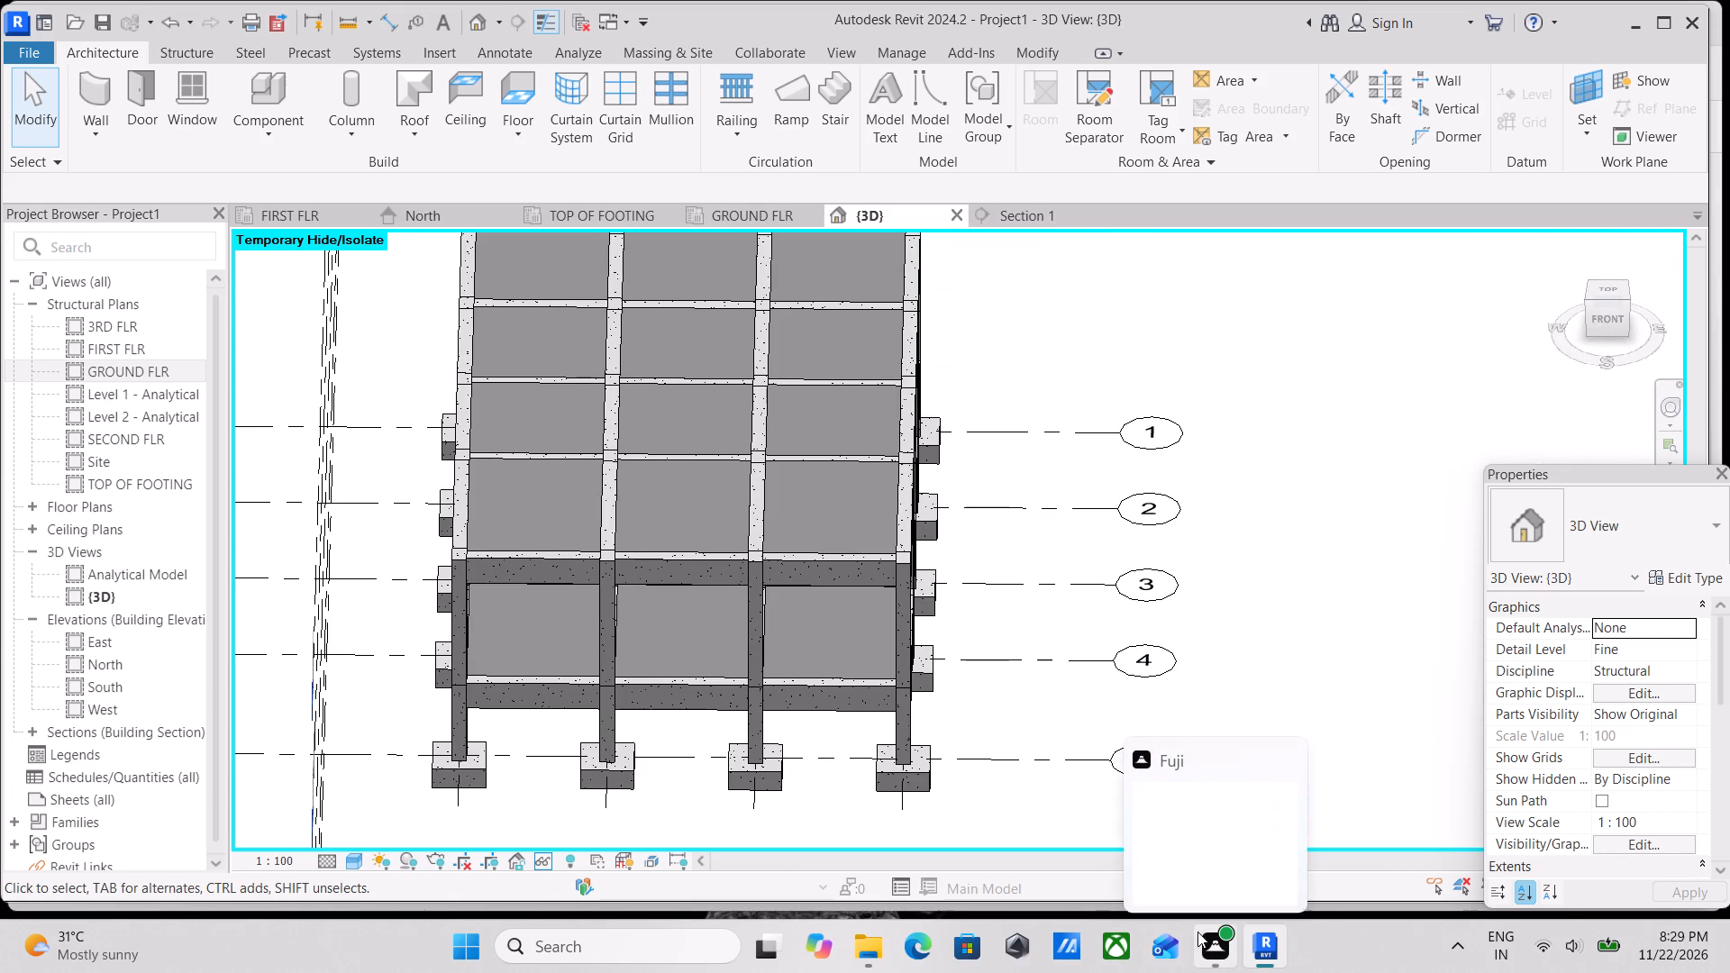
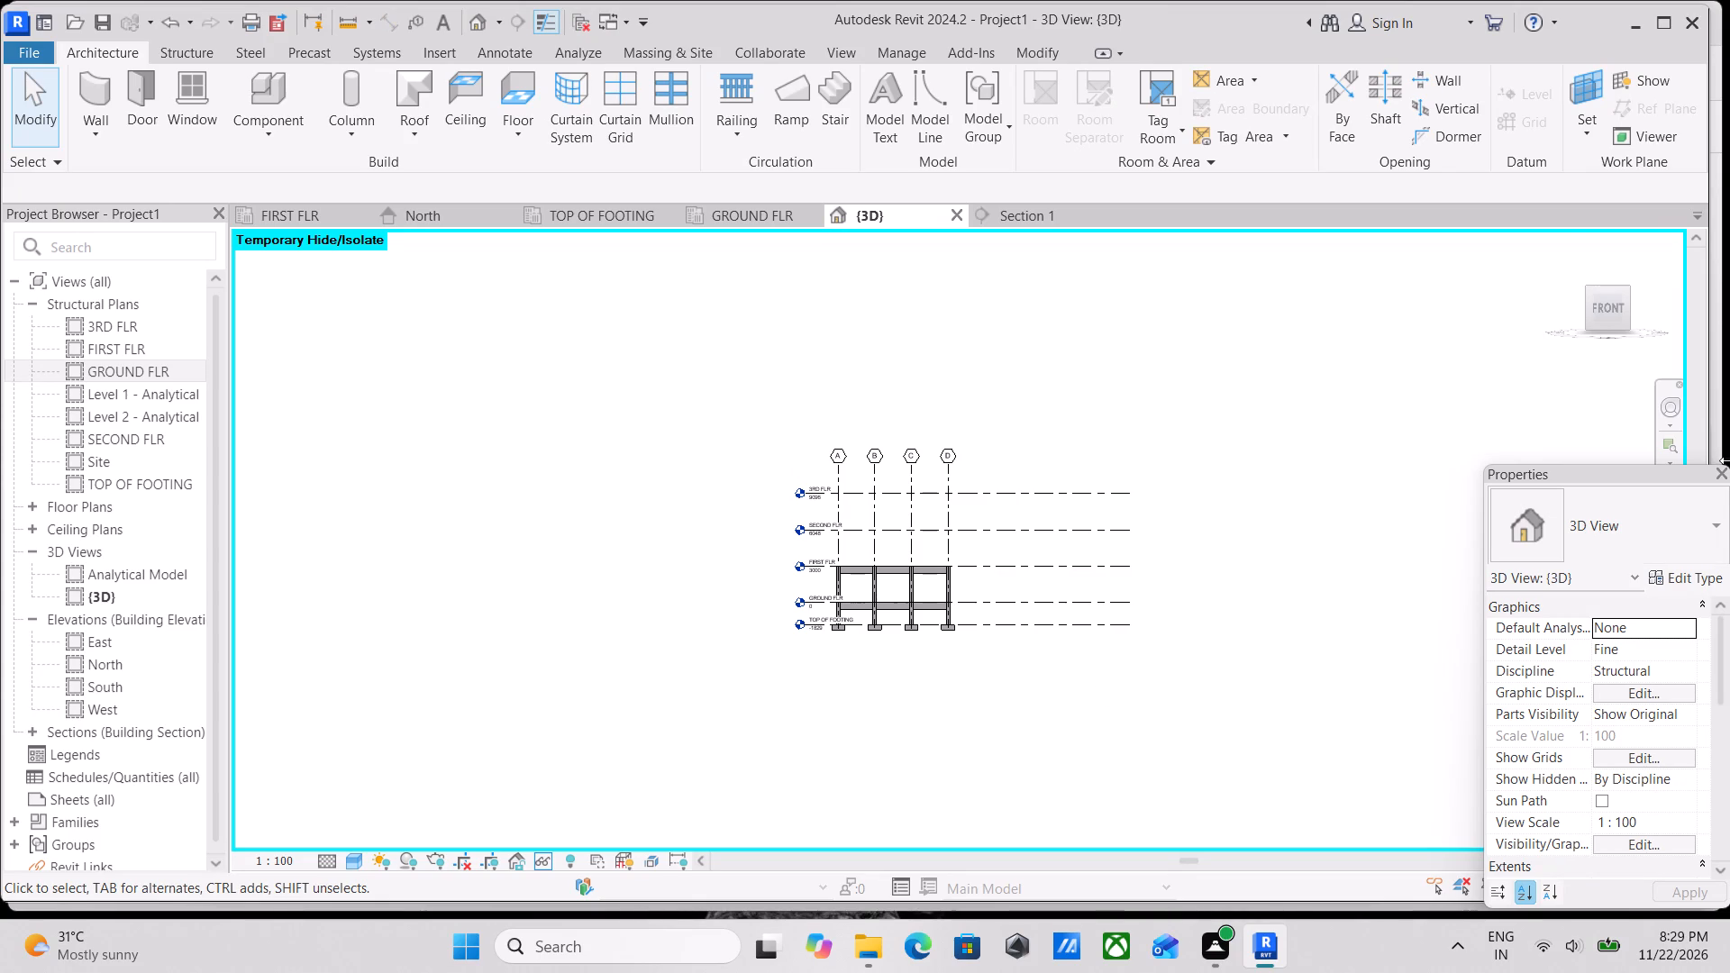
In the front 3D view, extend the FIRST FLR, SECOND FLR and GROUND FLR level lines outward beyond grid A, clear of the frame.
click(1607, 306)
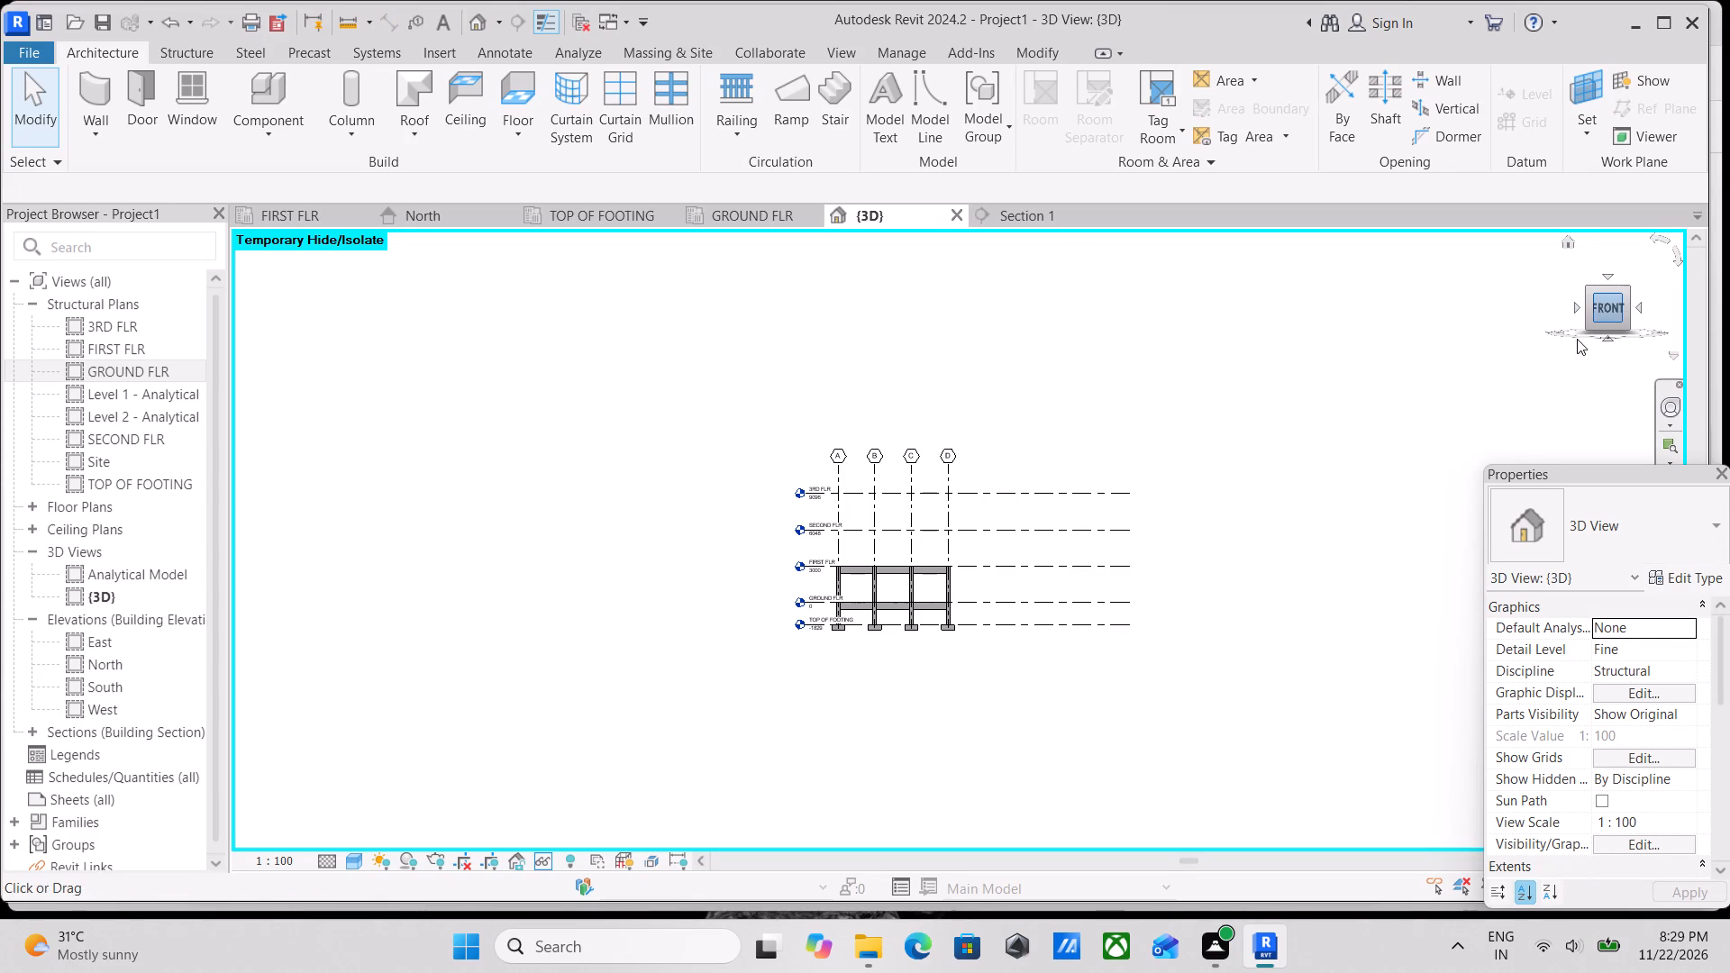
scroll(1025, 592, up, 4)
scroll(773, 566, up, 3)
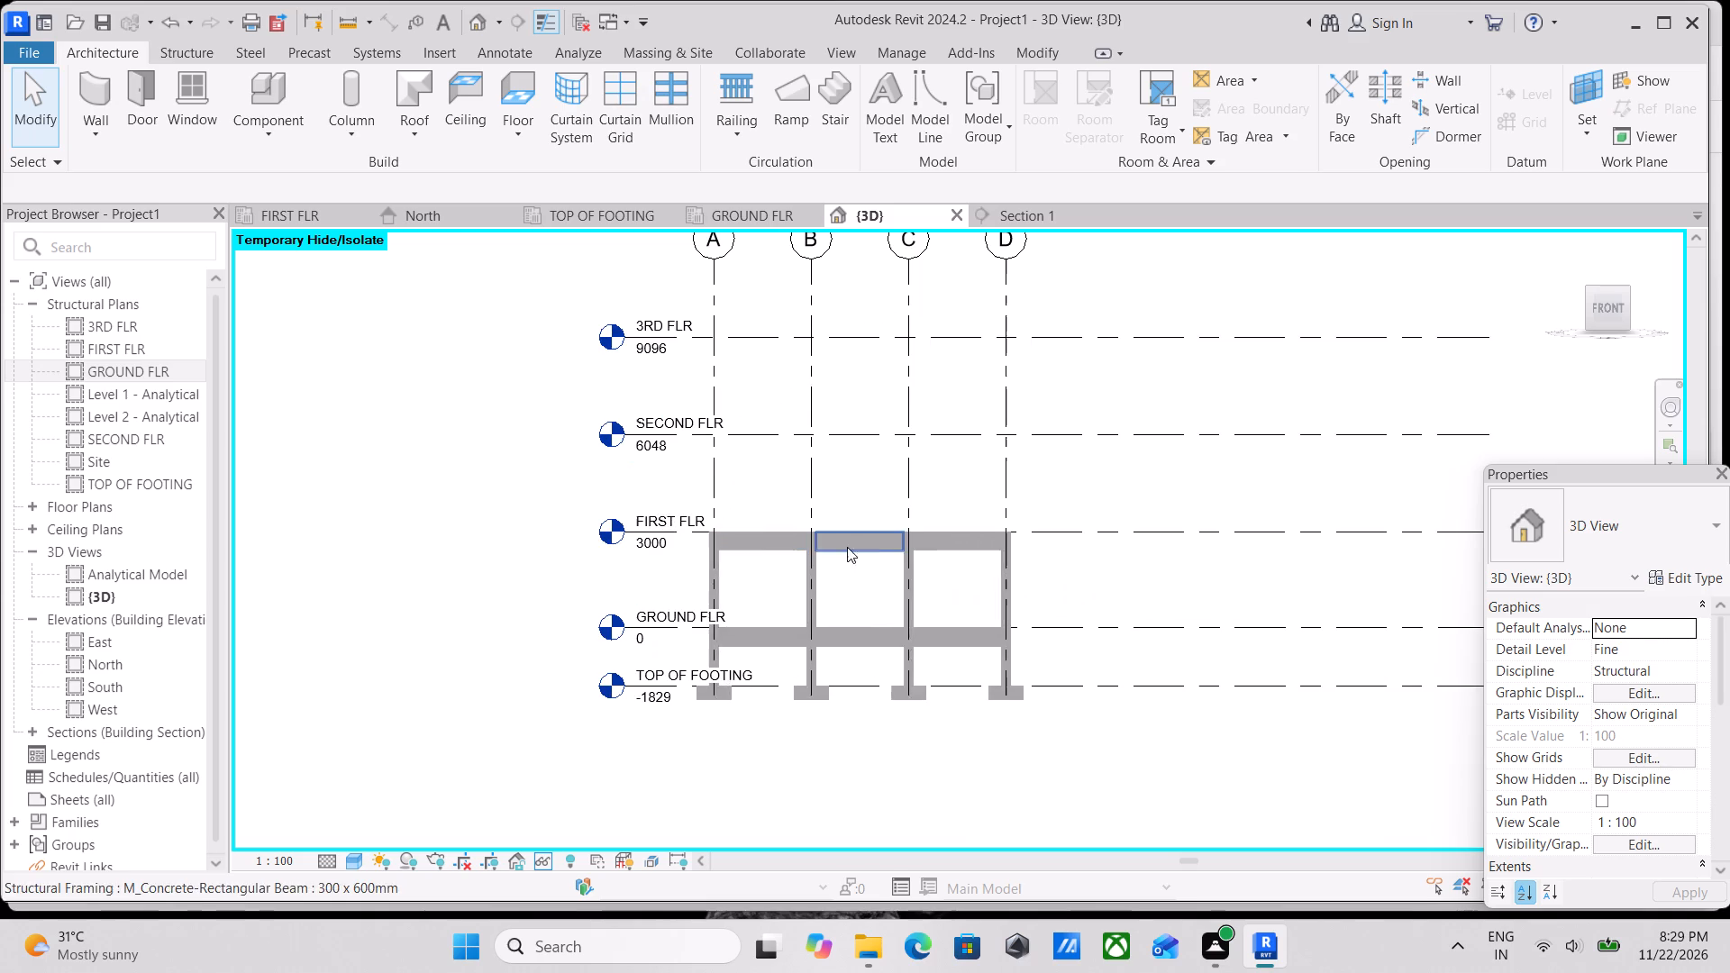
scroll(1001, 598, up, 4)
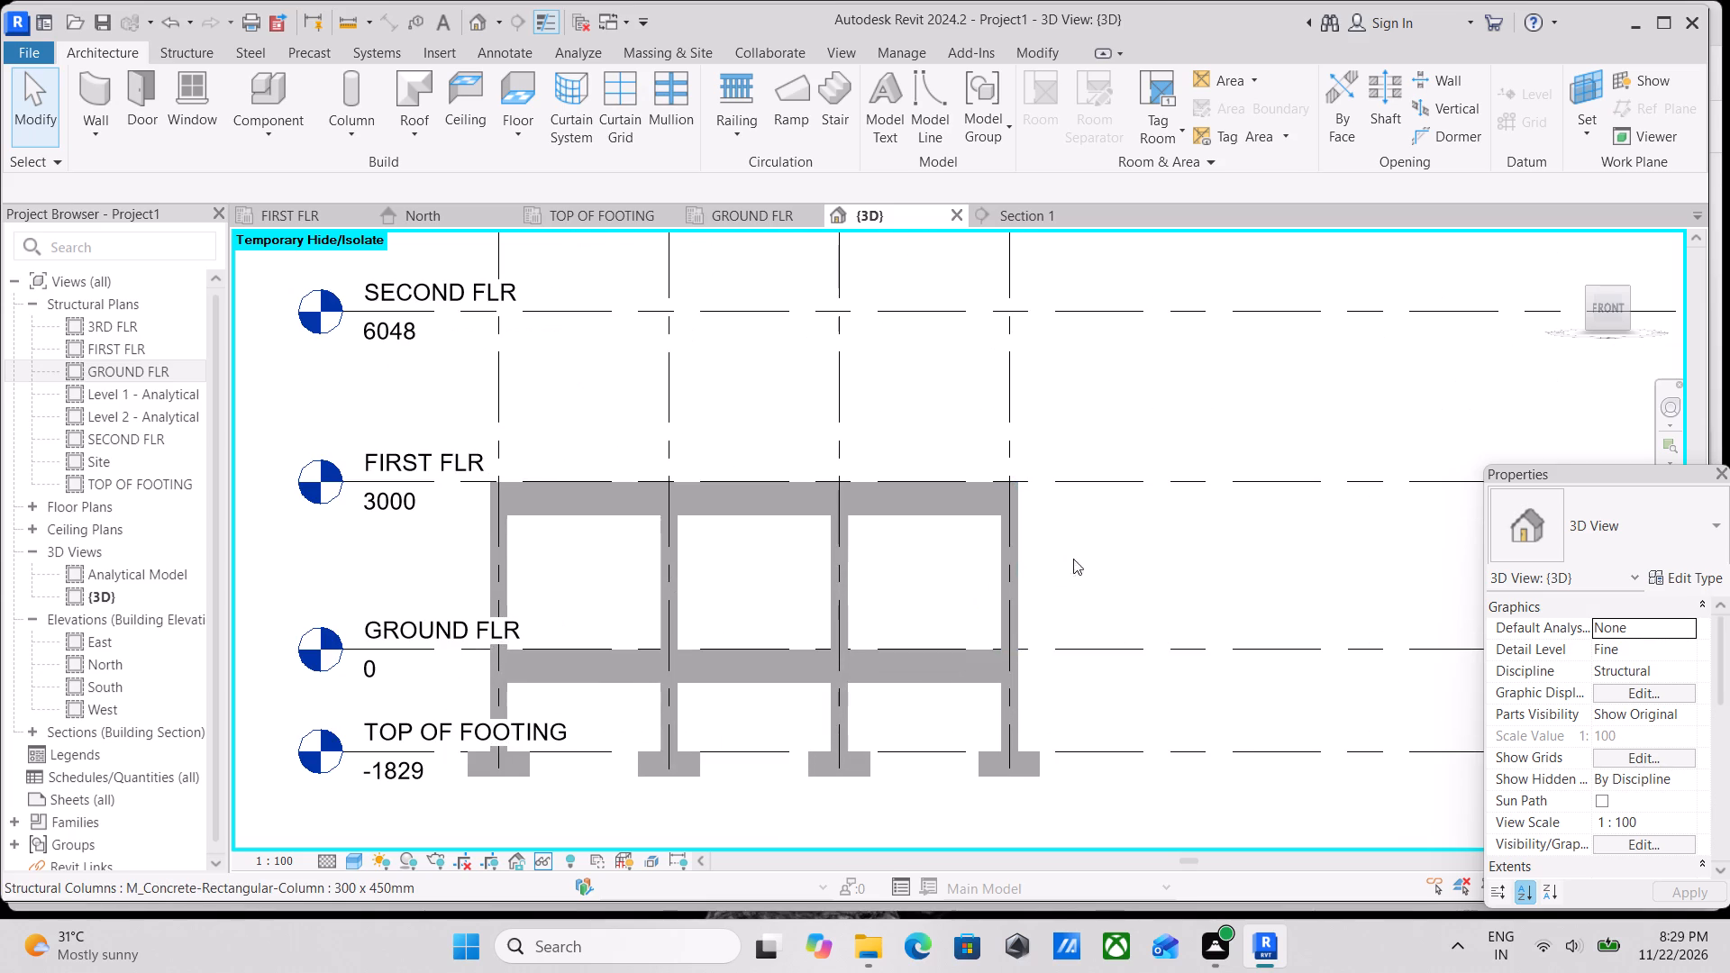
click(1170, 483)
middle_drag(671, 505, 1505, 577)
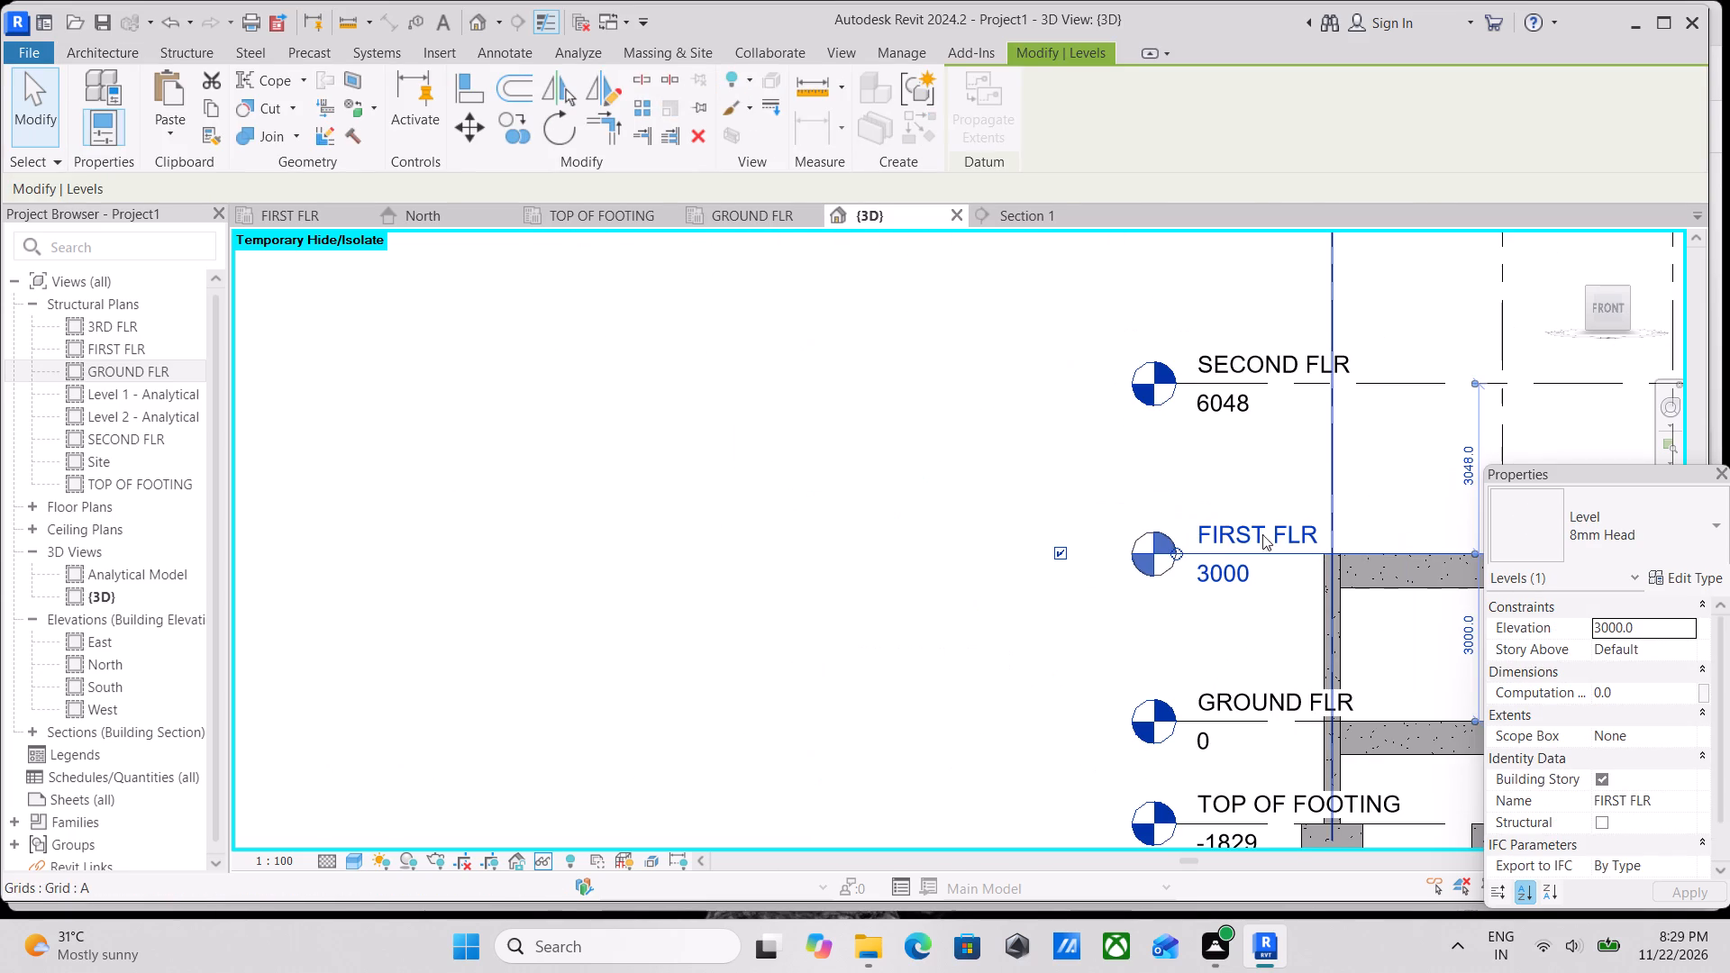
drag(1176, 551, 683, 554)
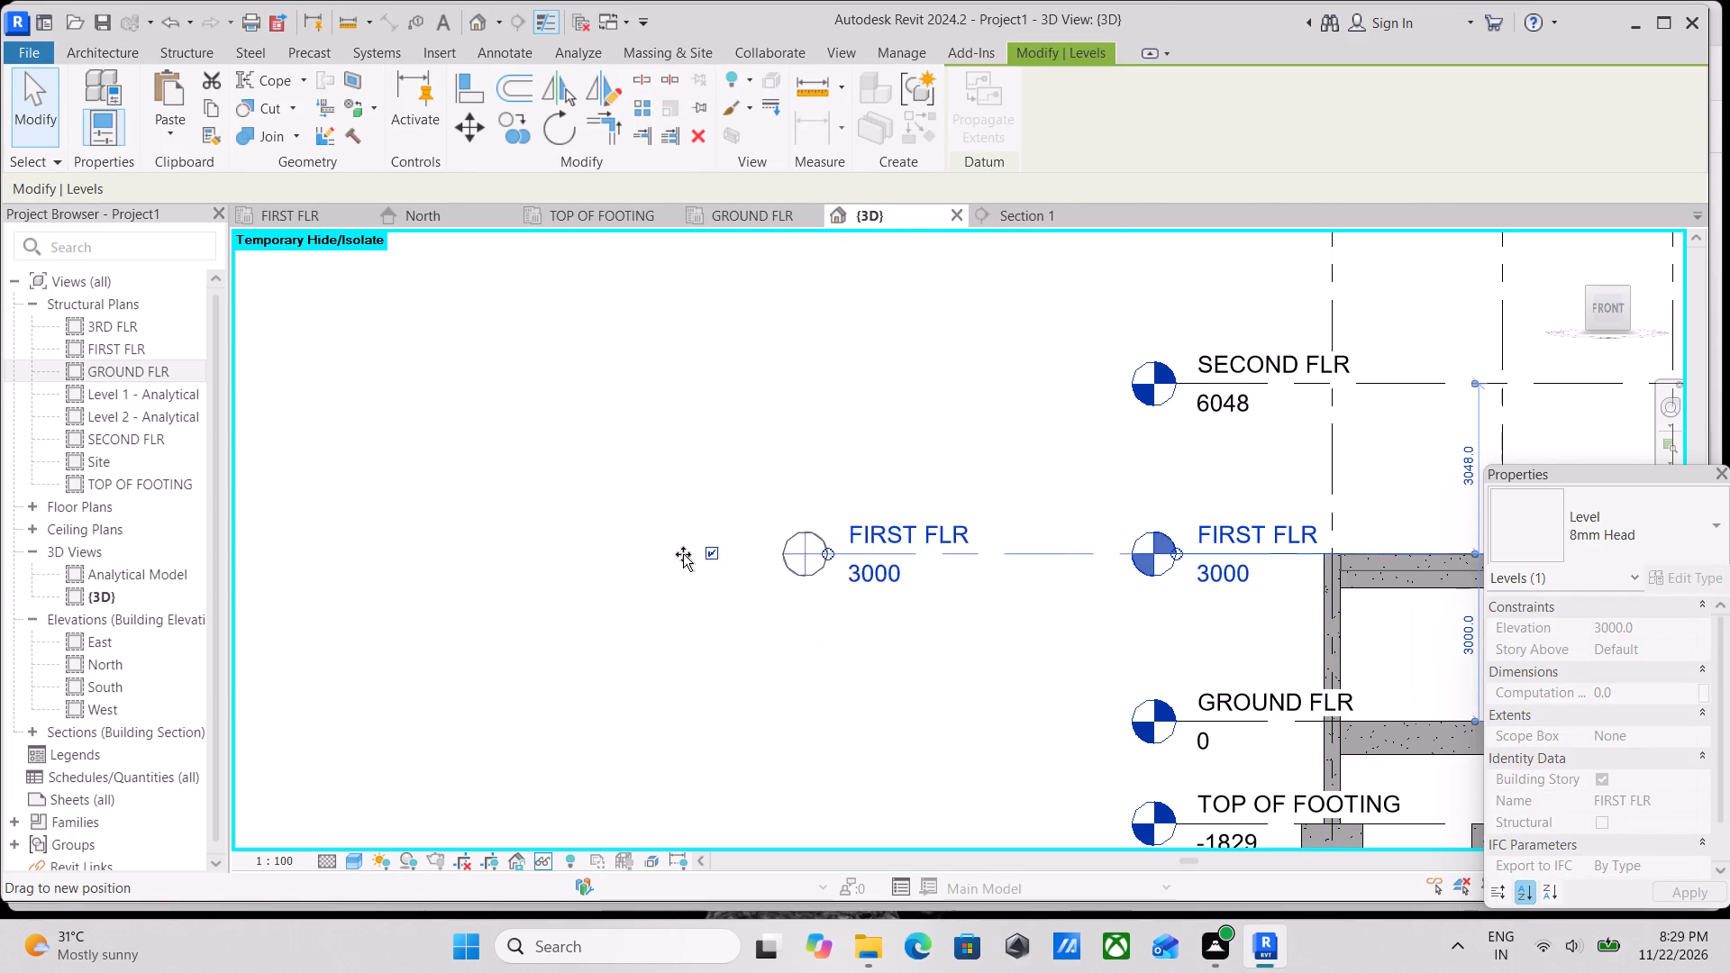
drag(683, 554, 630, 553)
click(1397, 378)
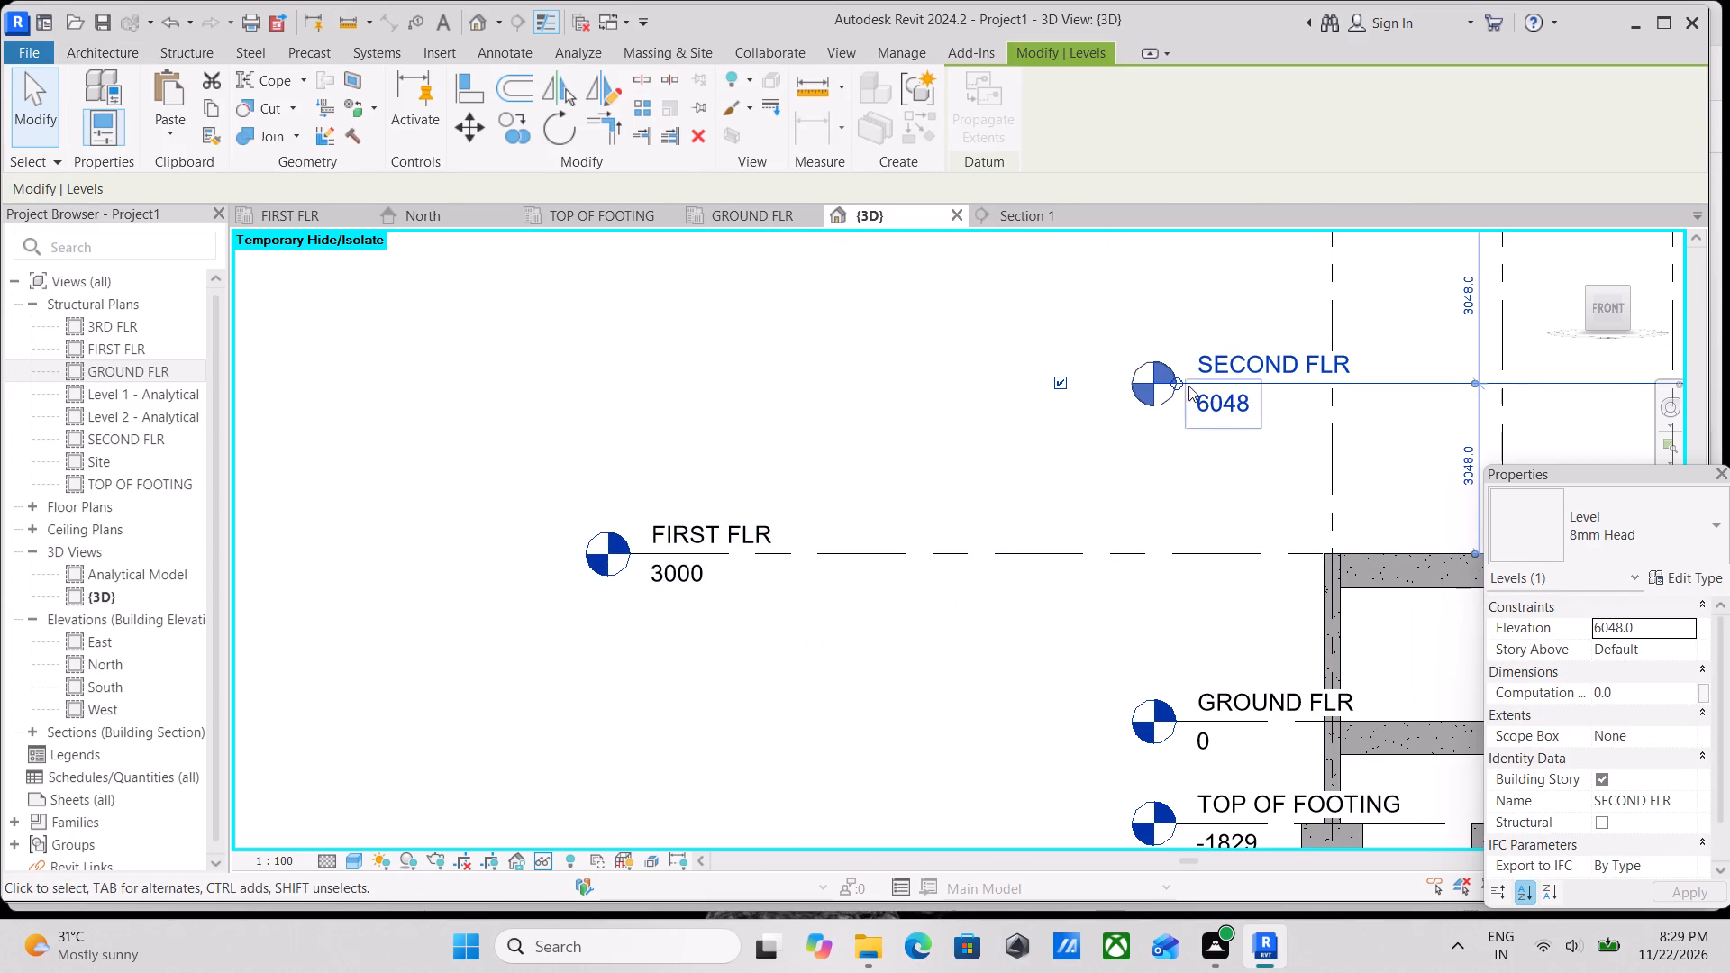
drag(1168, 380, 544, 451)
scroll(1024, 563, down, 2)
middle_drag(1015, 559, 910, 455)
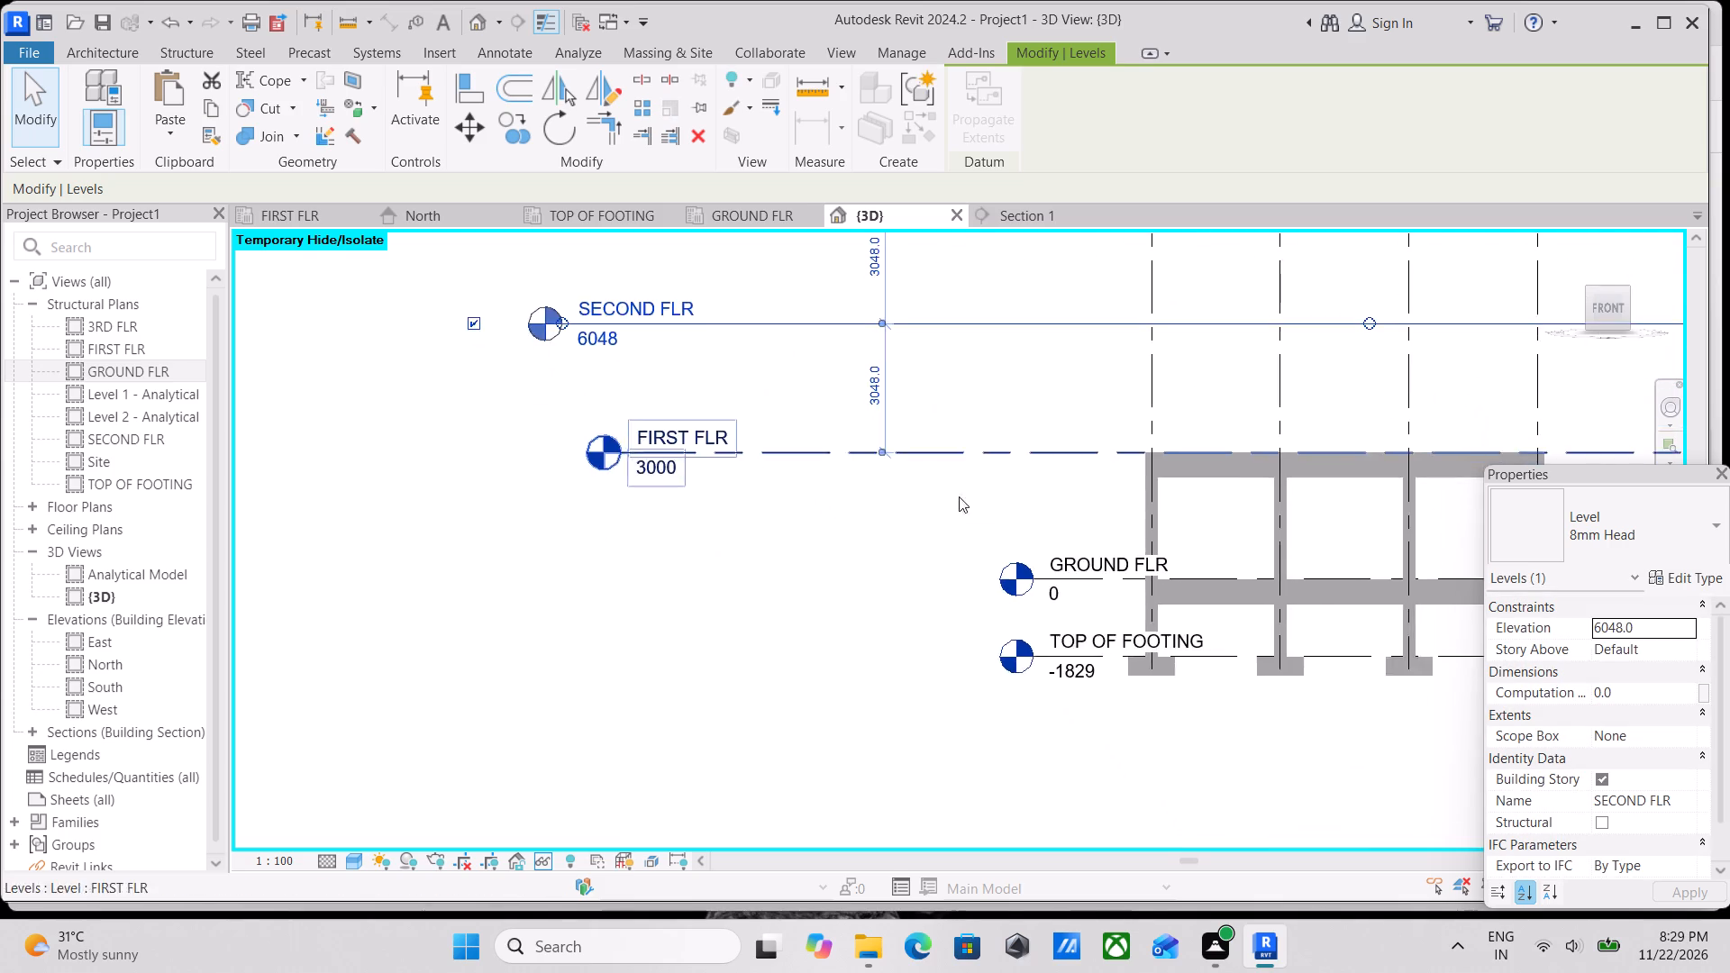
scroll(1150, 659, up, 3)
click(1040, 528)
drag(968, 532, 524, 559)
Copy the columns, beams and floors between GROUND FLR and FIRST FLR and paste them aligned to the SECOND FLR level.
scroll(1142, 557, down, 2)
middle_drag(1100, 557, 671, 598)
drag(649, 368, 733, 492)
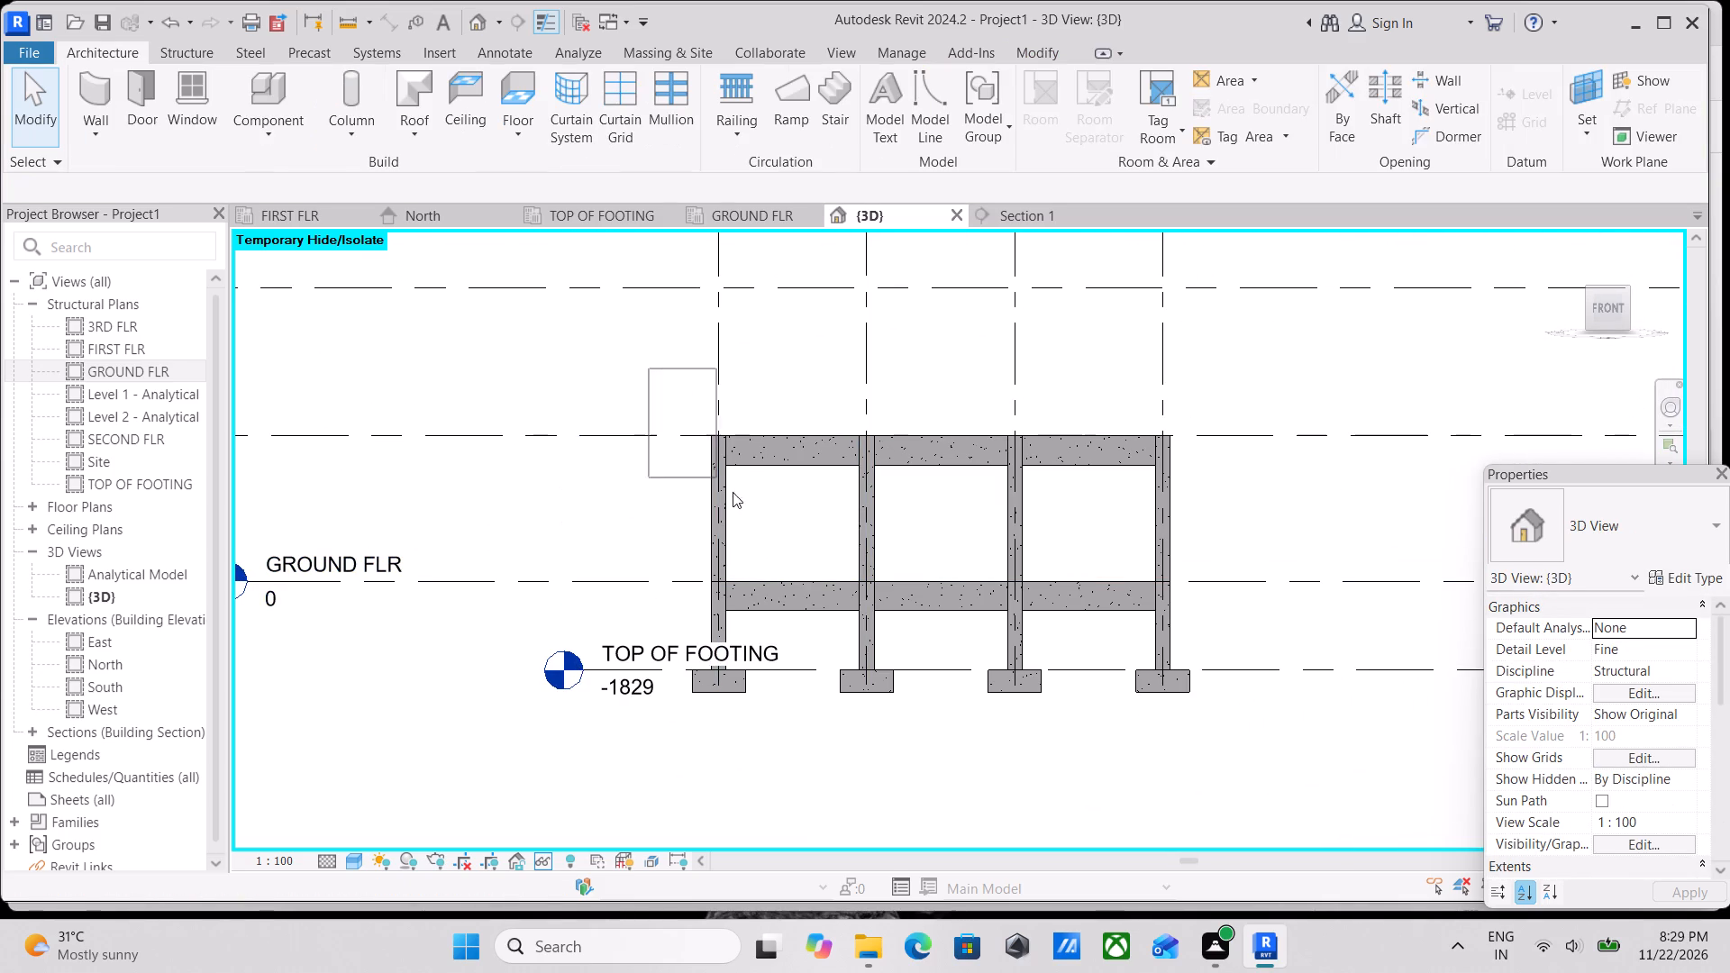
drag(733, 492, 1202, 587)
middle_drag(1033, 506, 1124, 537)
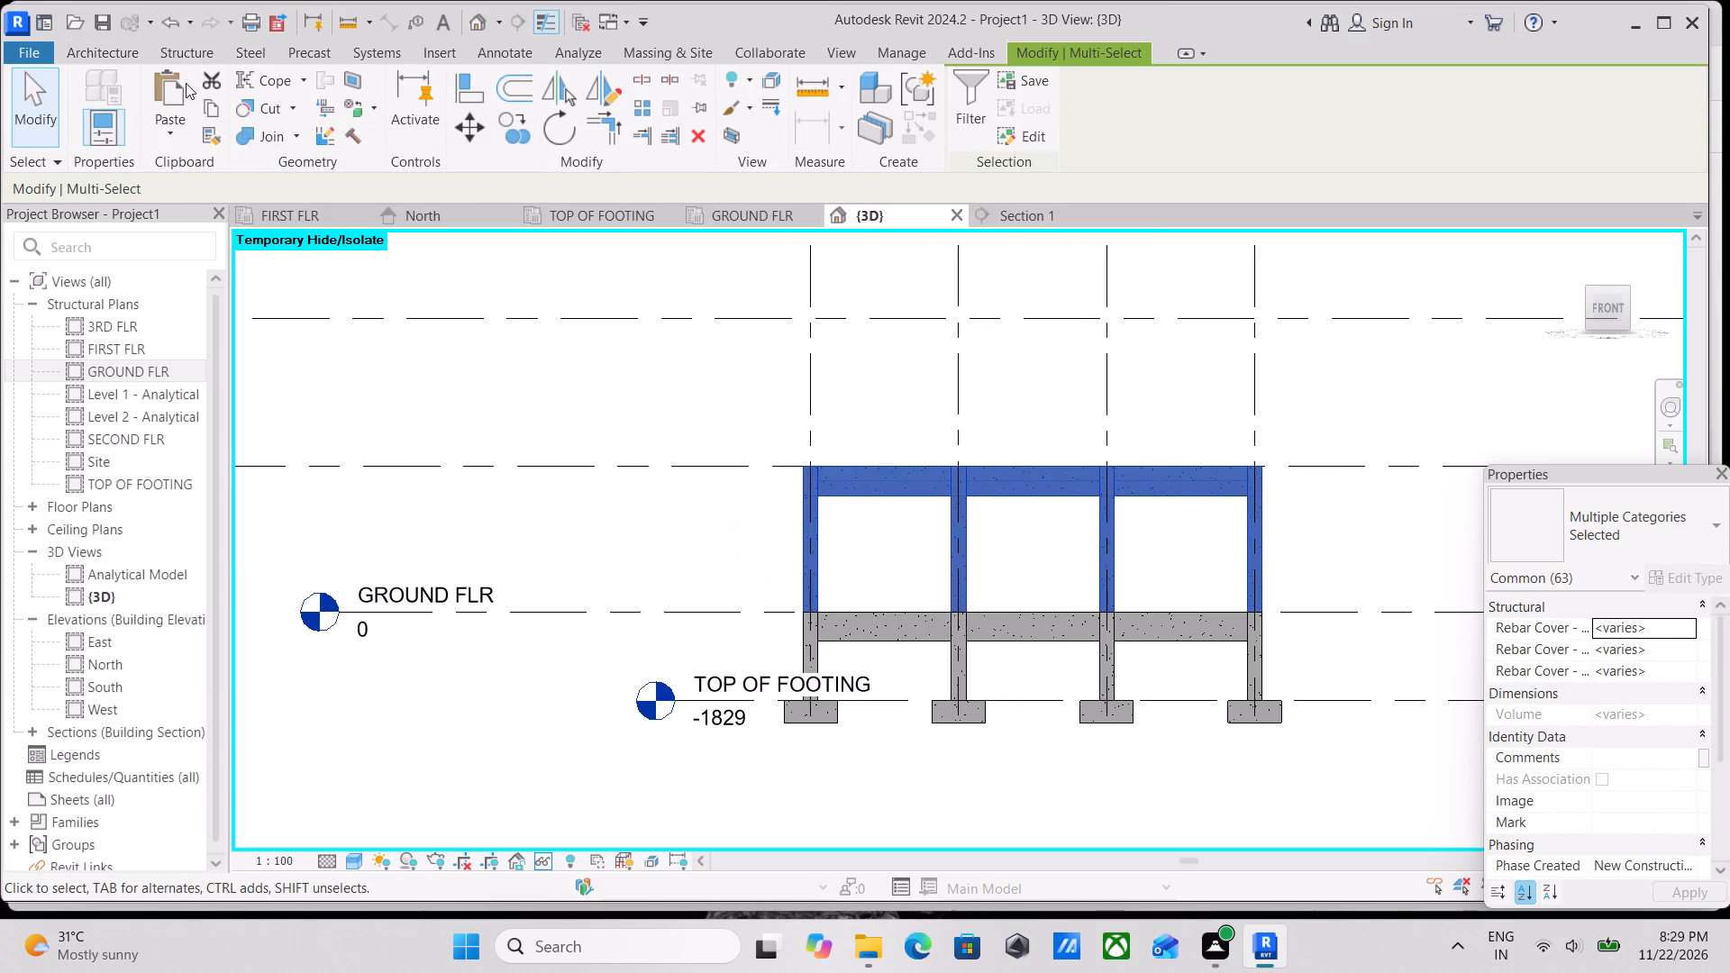
click(212, 112)
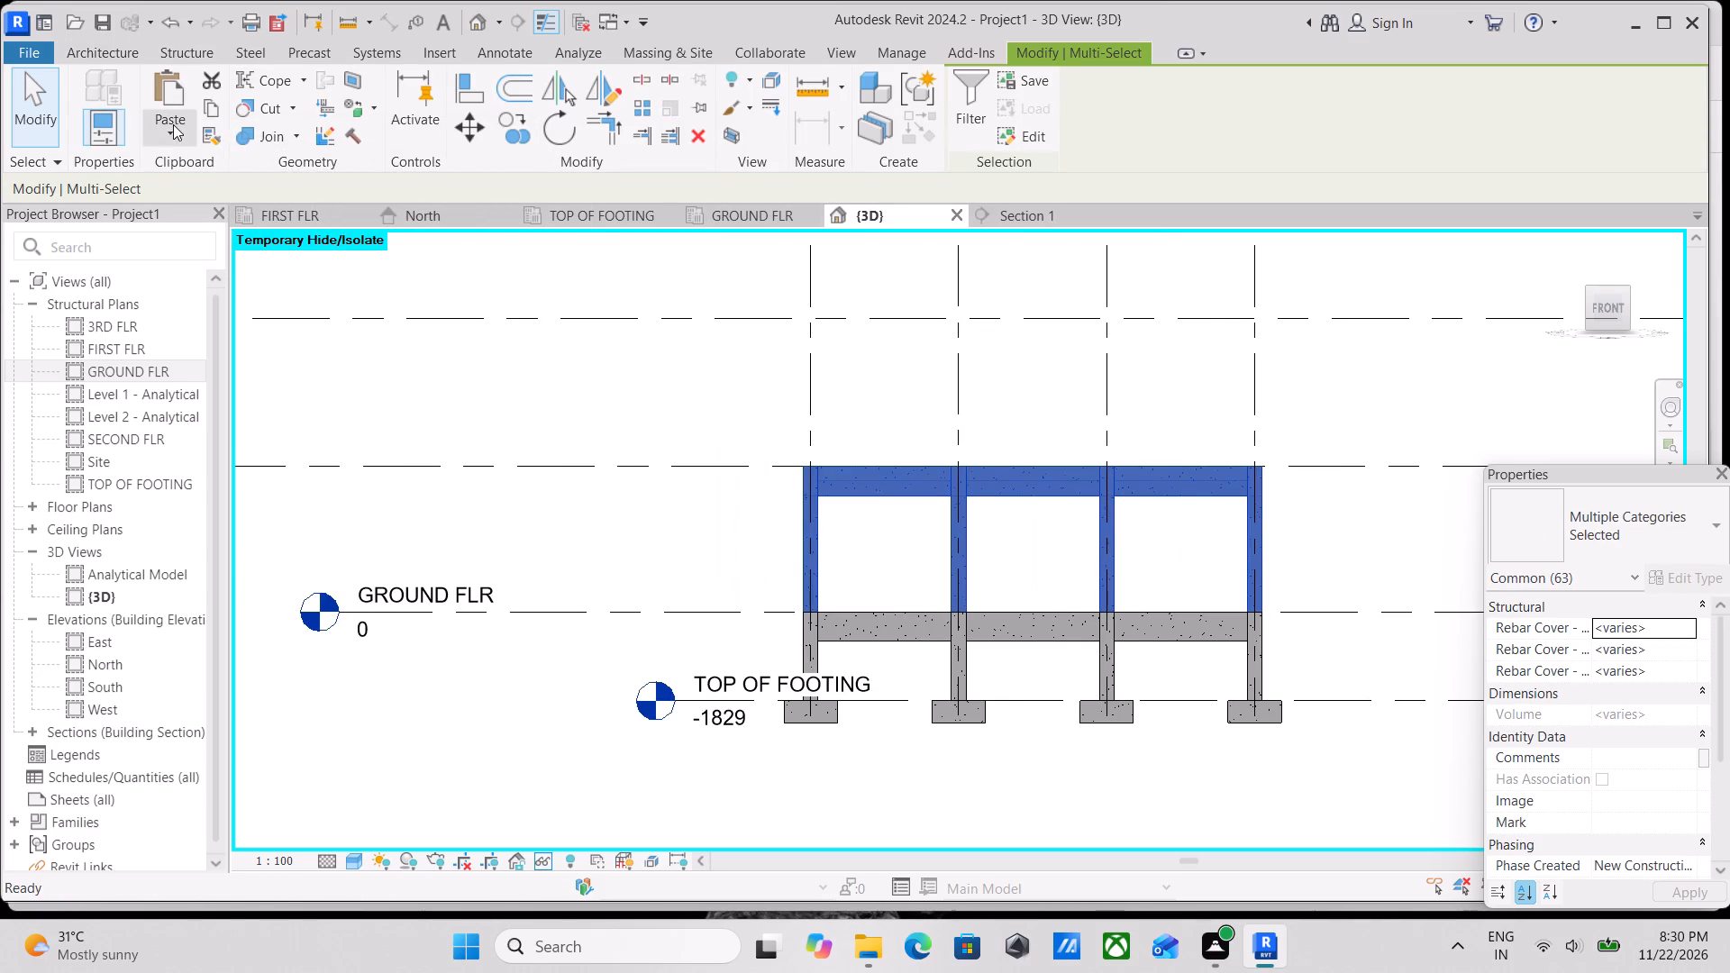
click(172, 127)
click(268, 216)
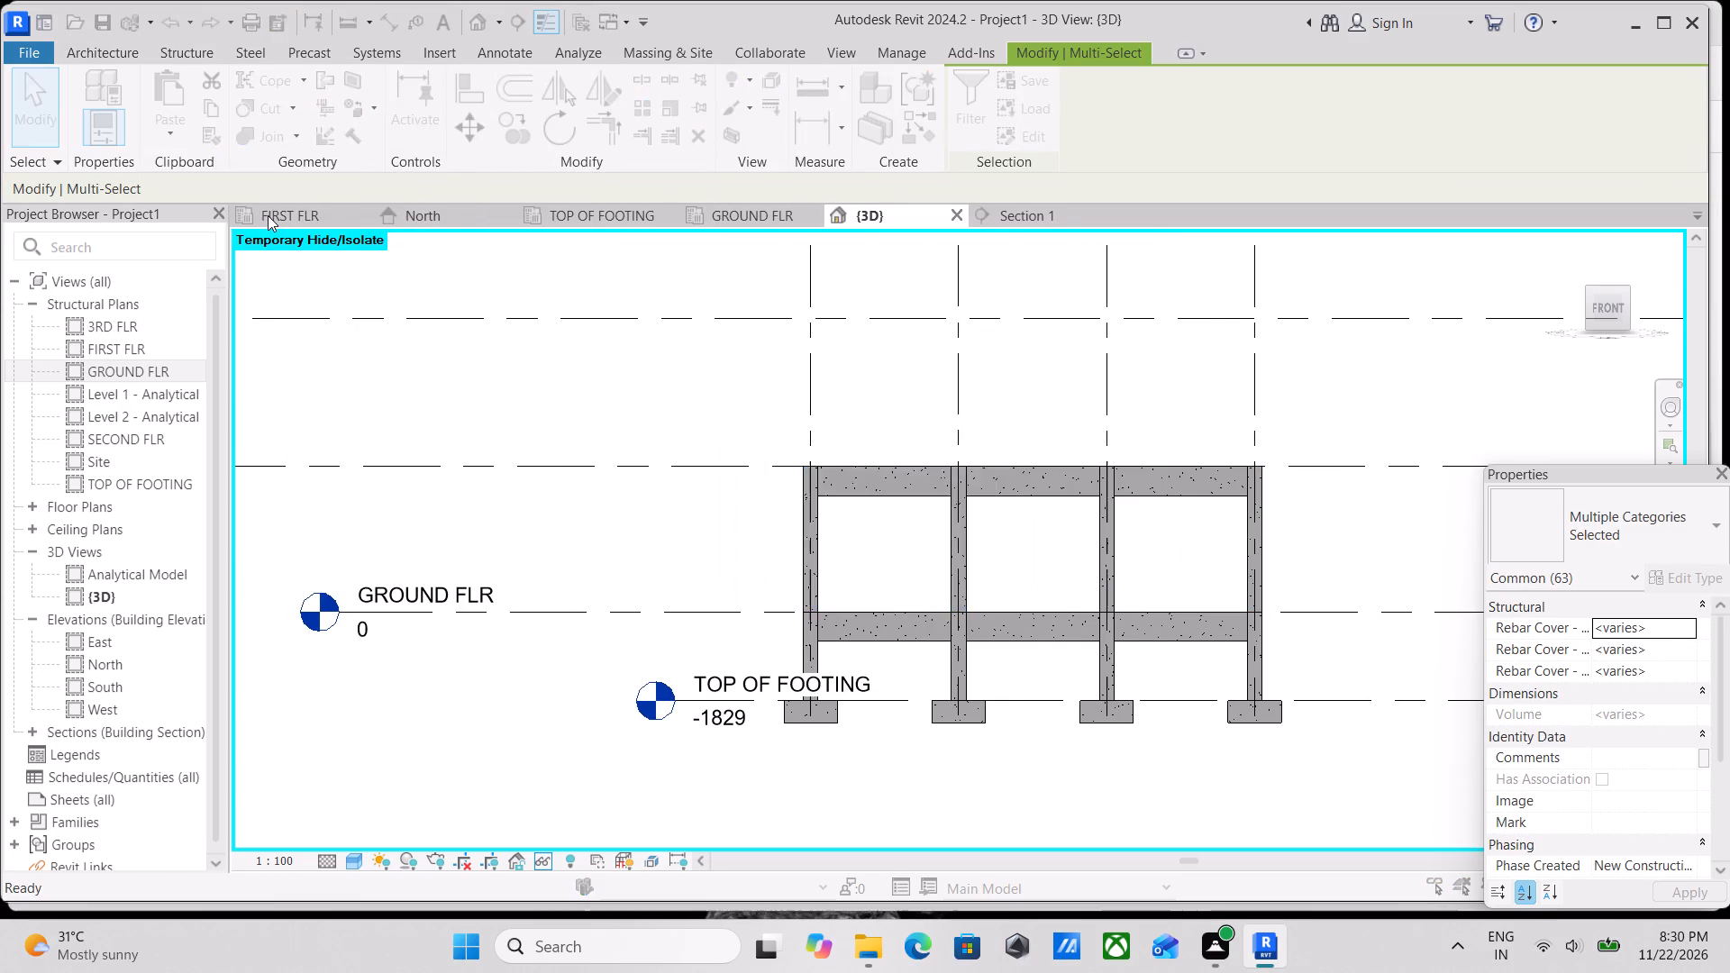
scroll(580, 520, down, 2)
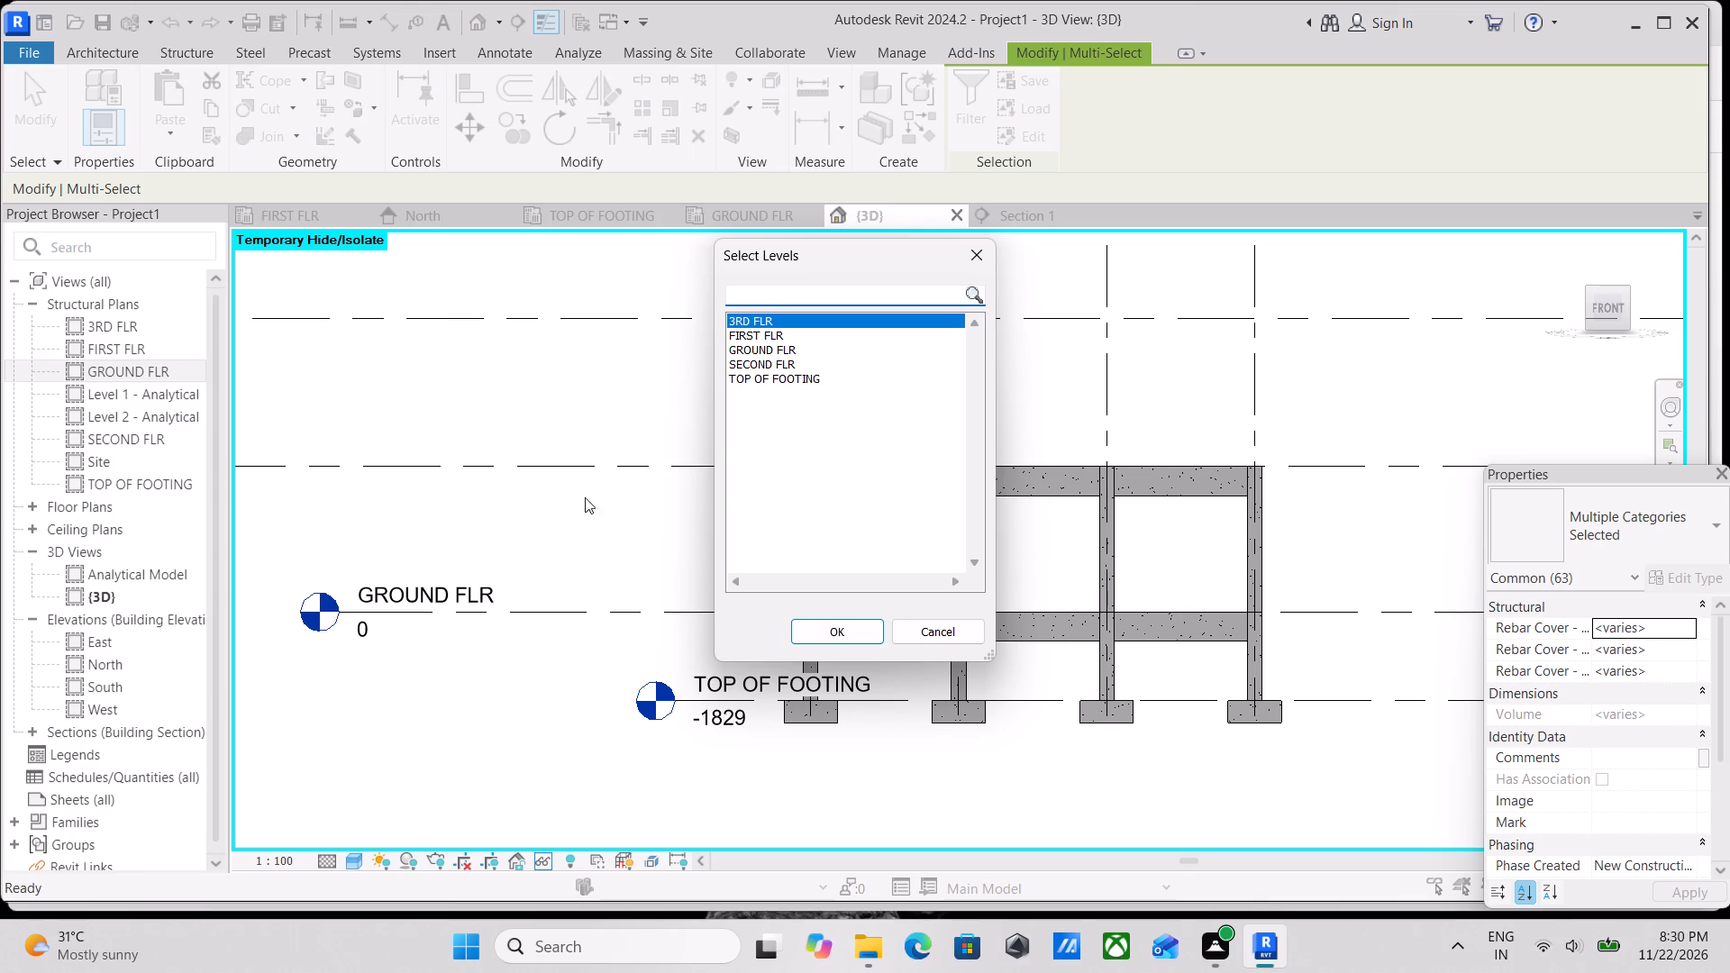
click(789, 333)
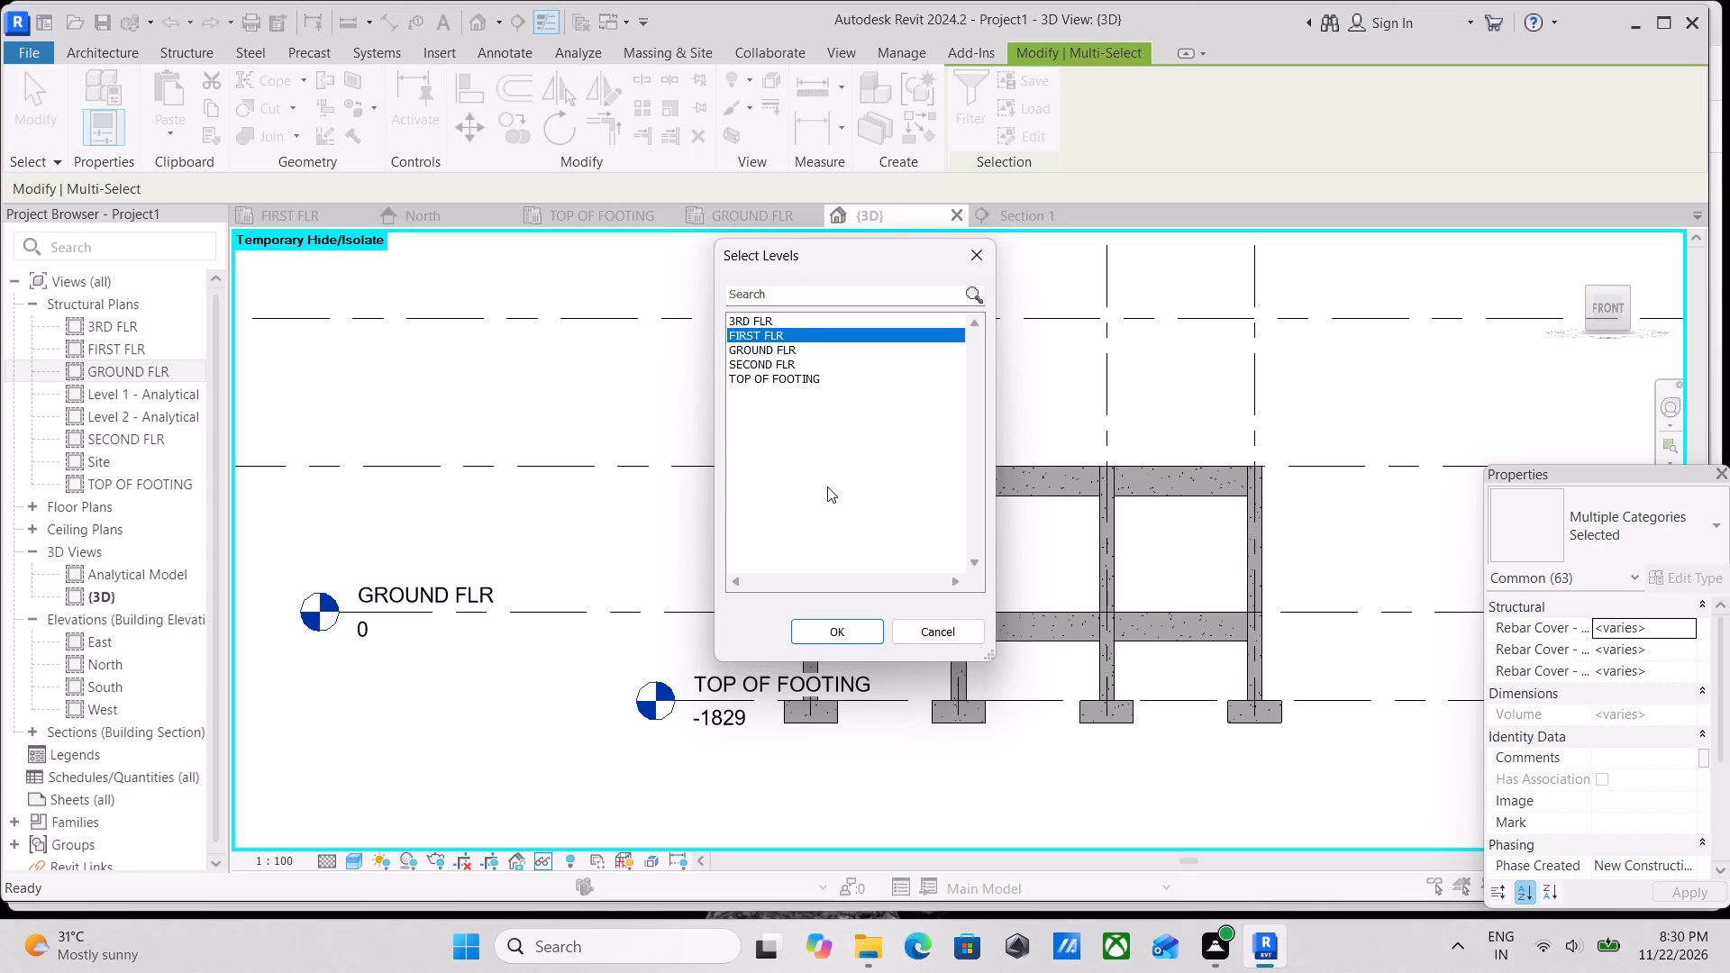
click(789, 363)
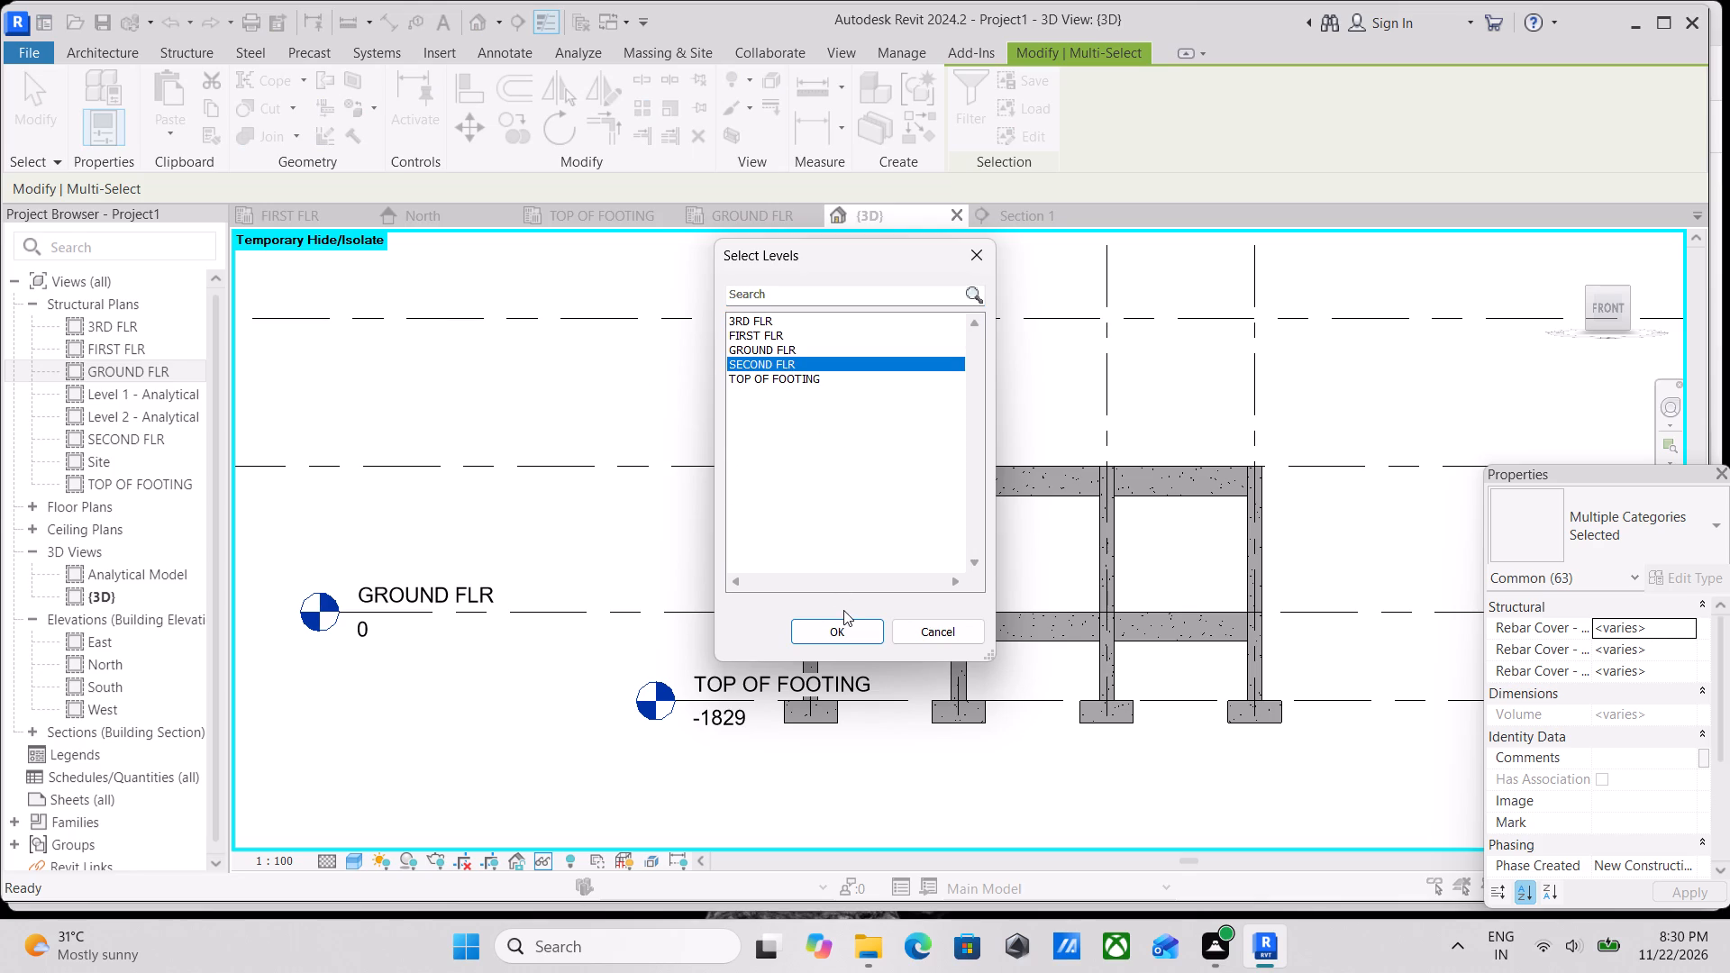
click(852, 625)
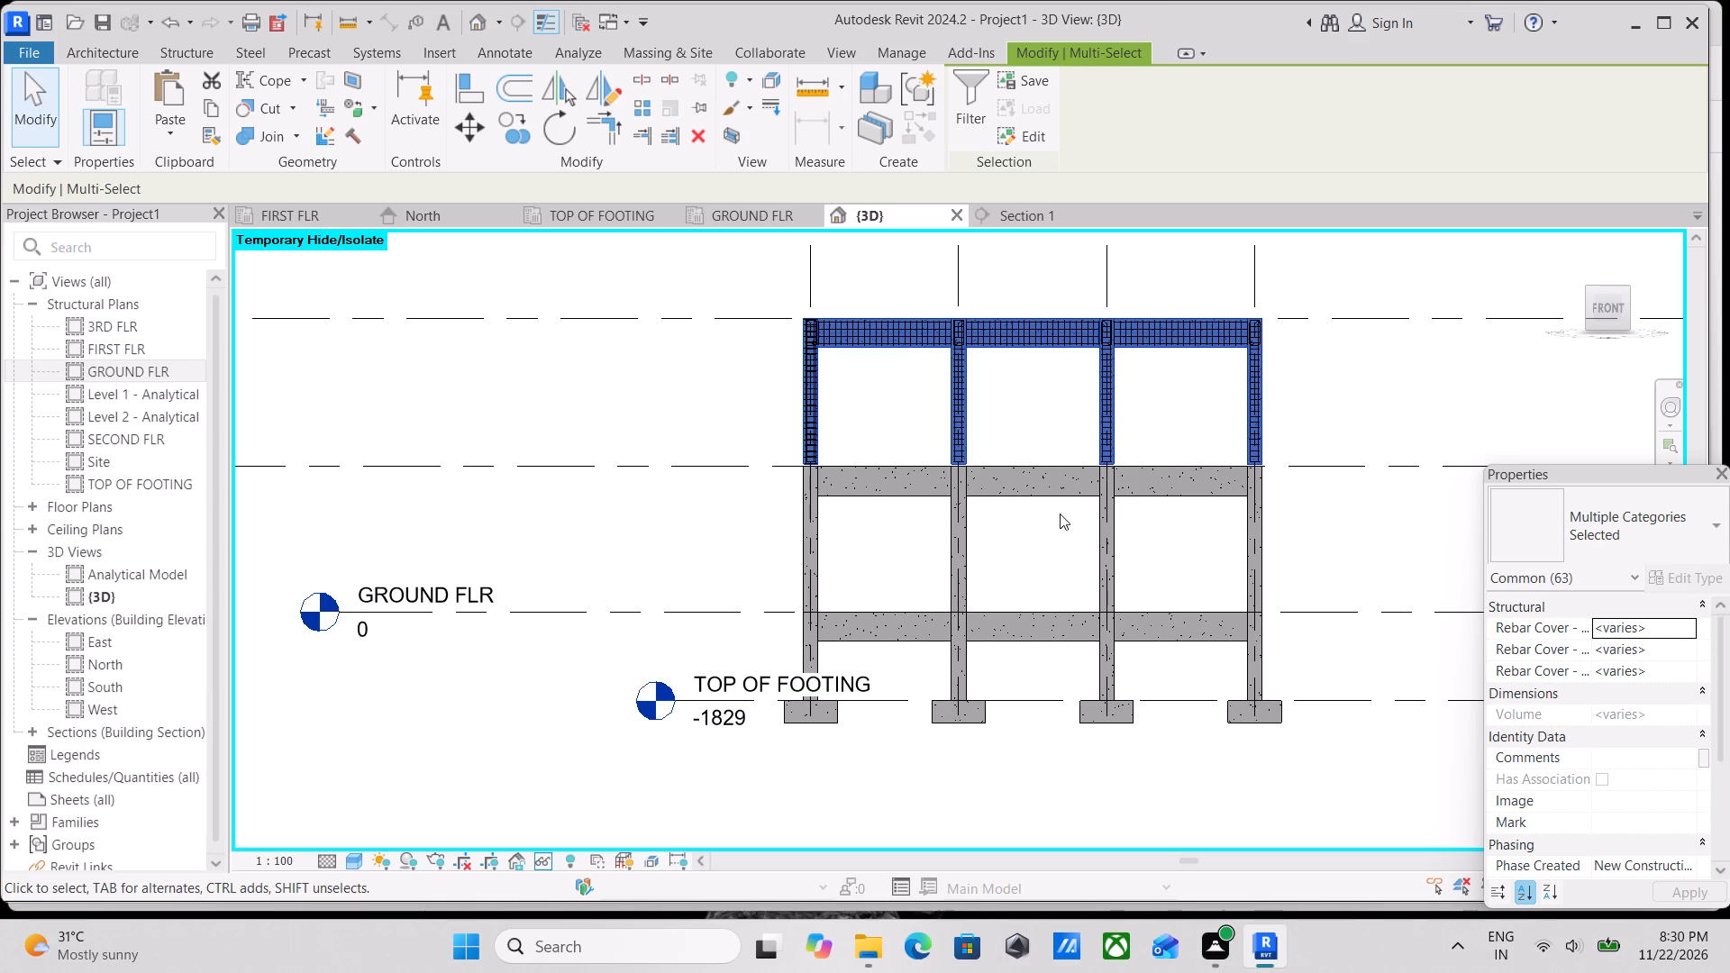
scroll(1621, 648, up, 1)
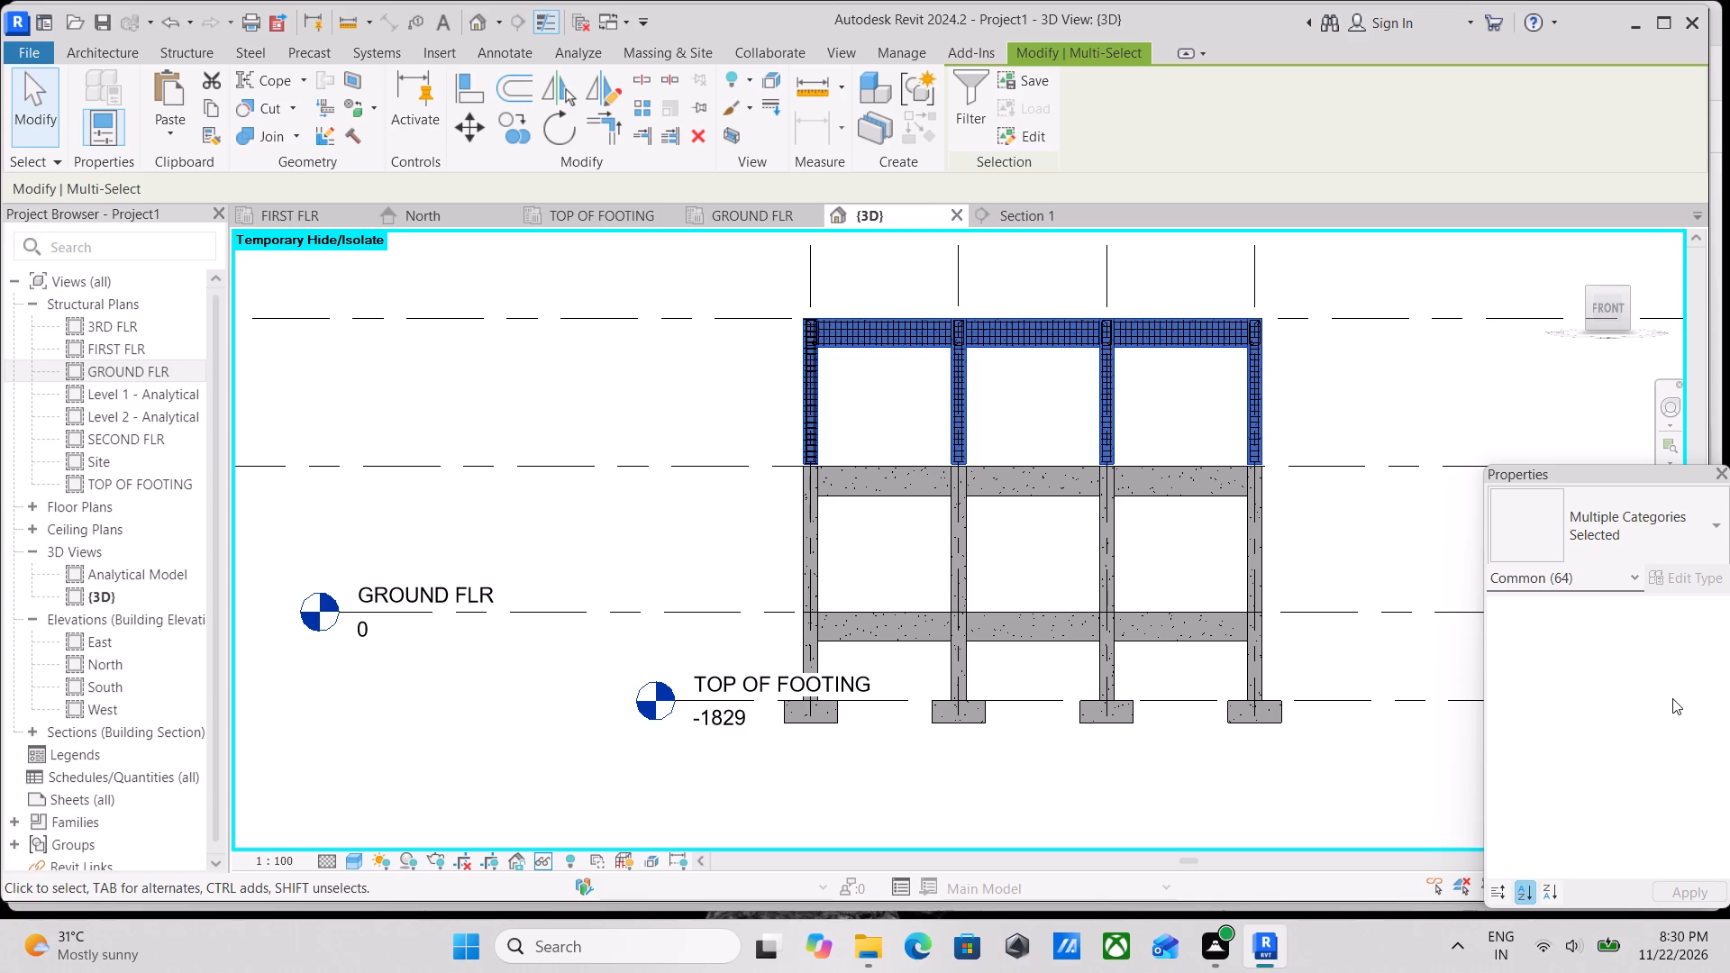
scroll(1444, 496, up, 2)
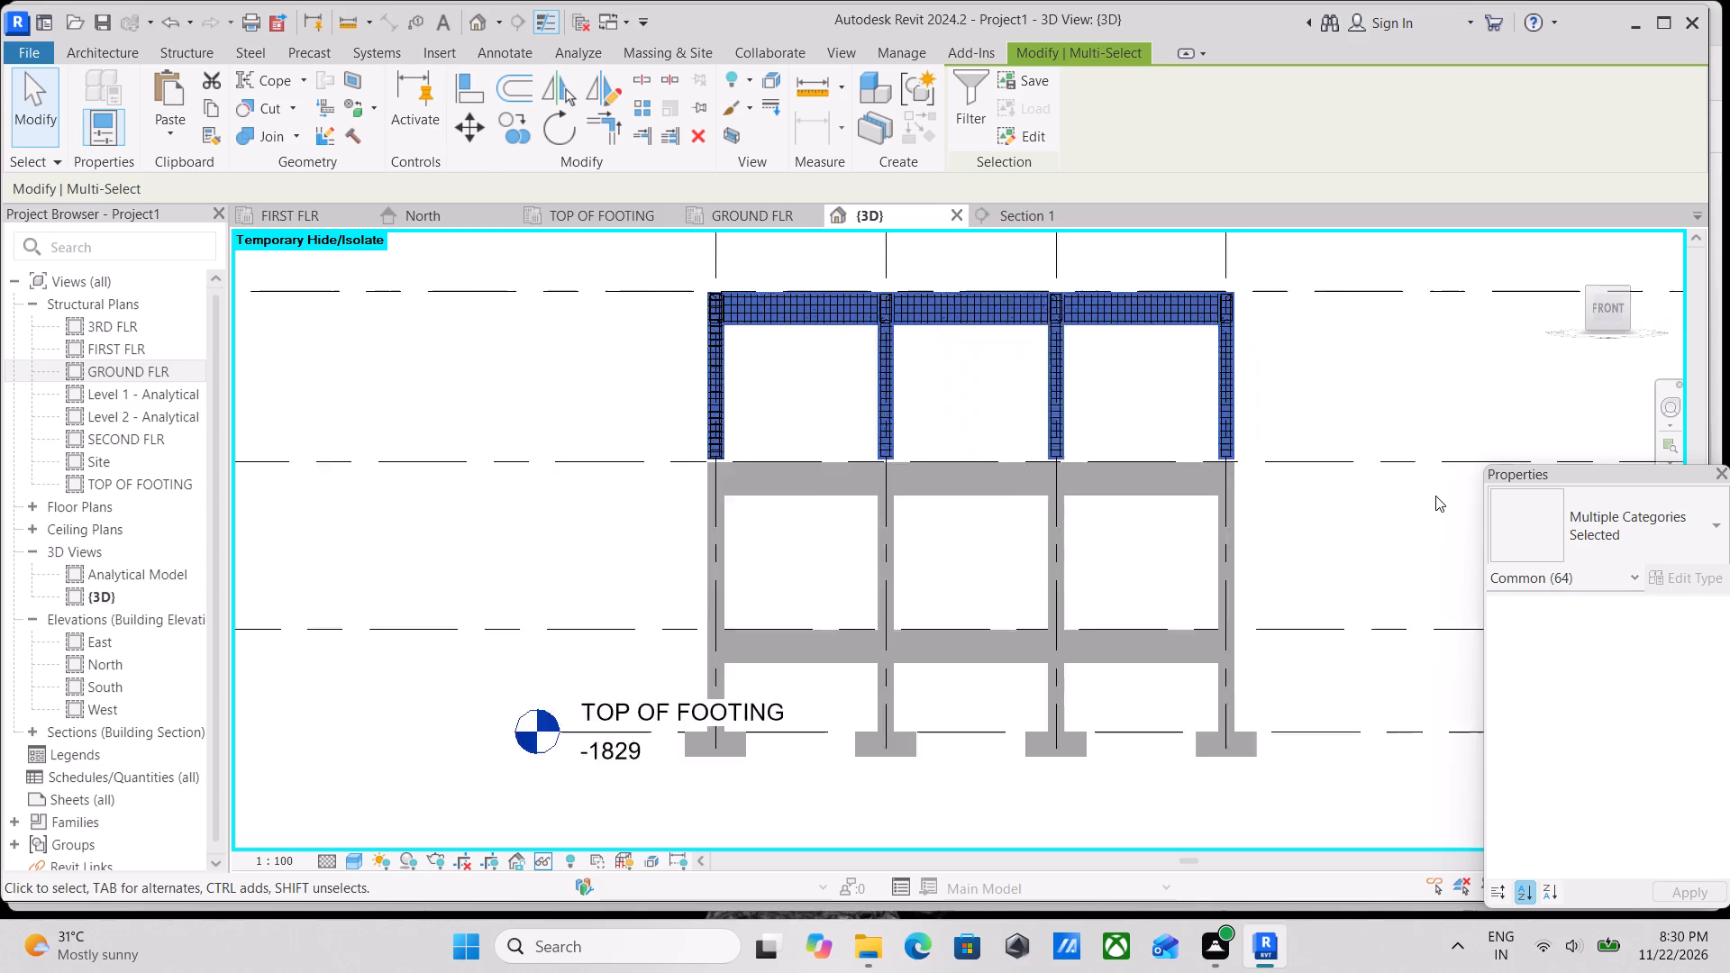
scroll(1435, 496, up, 2)
scroll(946, 425, down, 3)
key(Escape)
Filter the new upper storey's elements to Structural Columns only and set their Base Offset to 0.
middle_drag(755, 390, 897, 468)
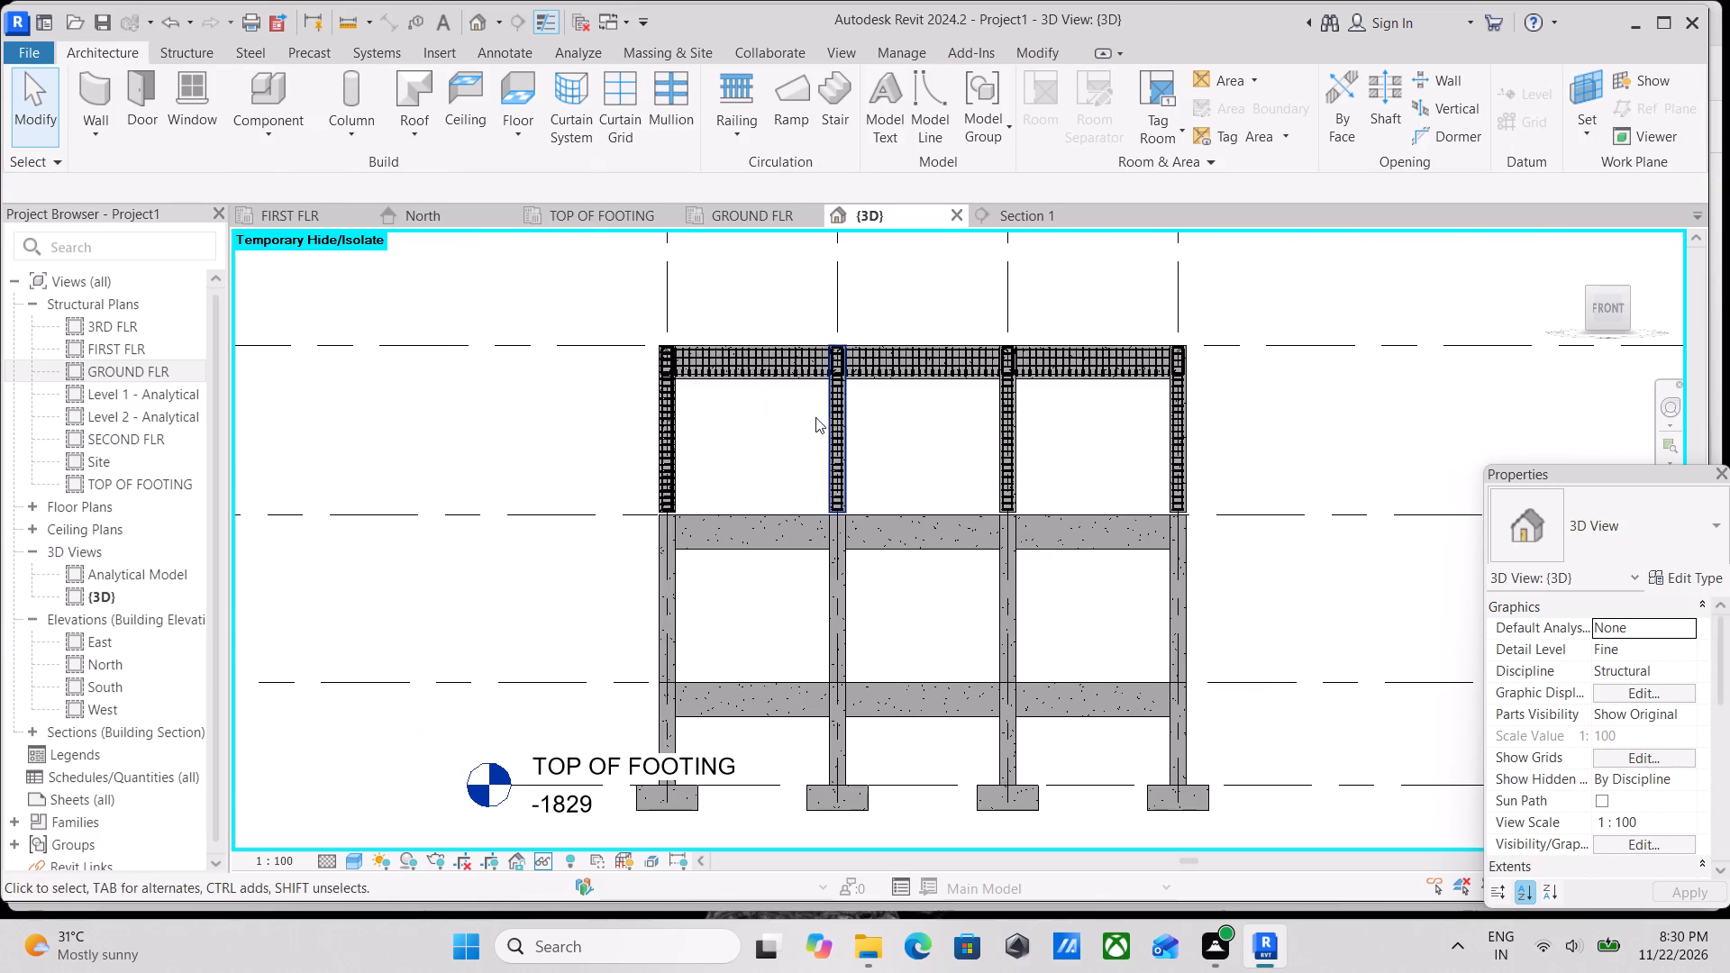
drag(493, 270, 877, 525)
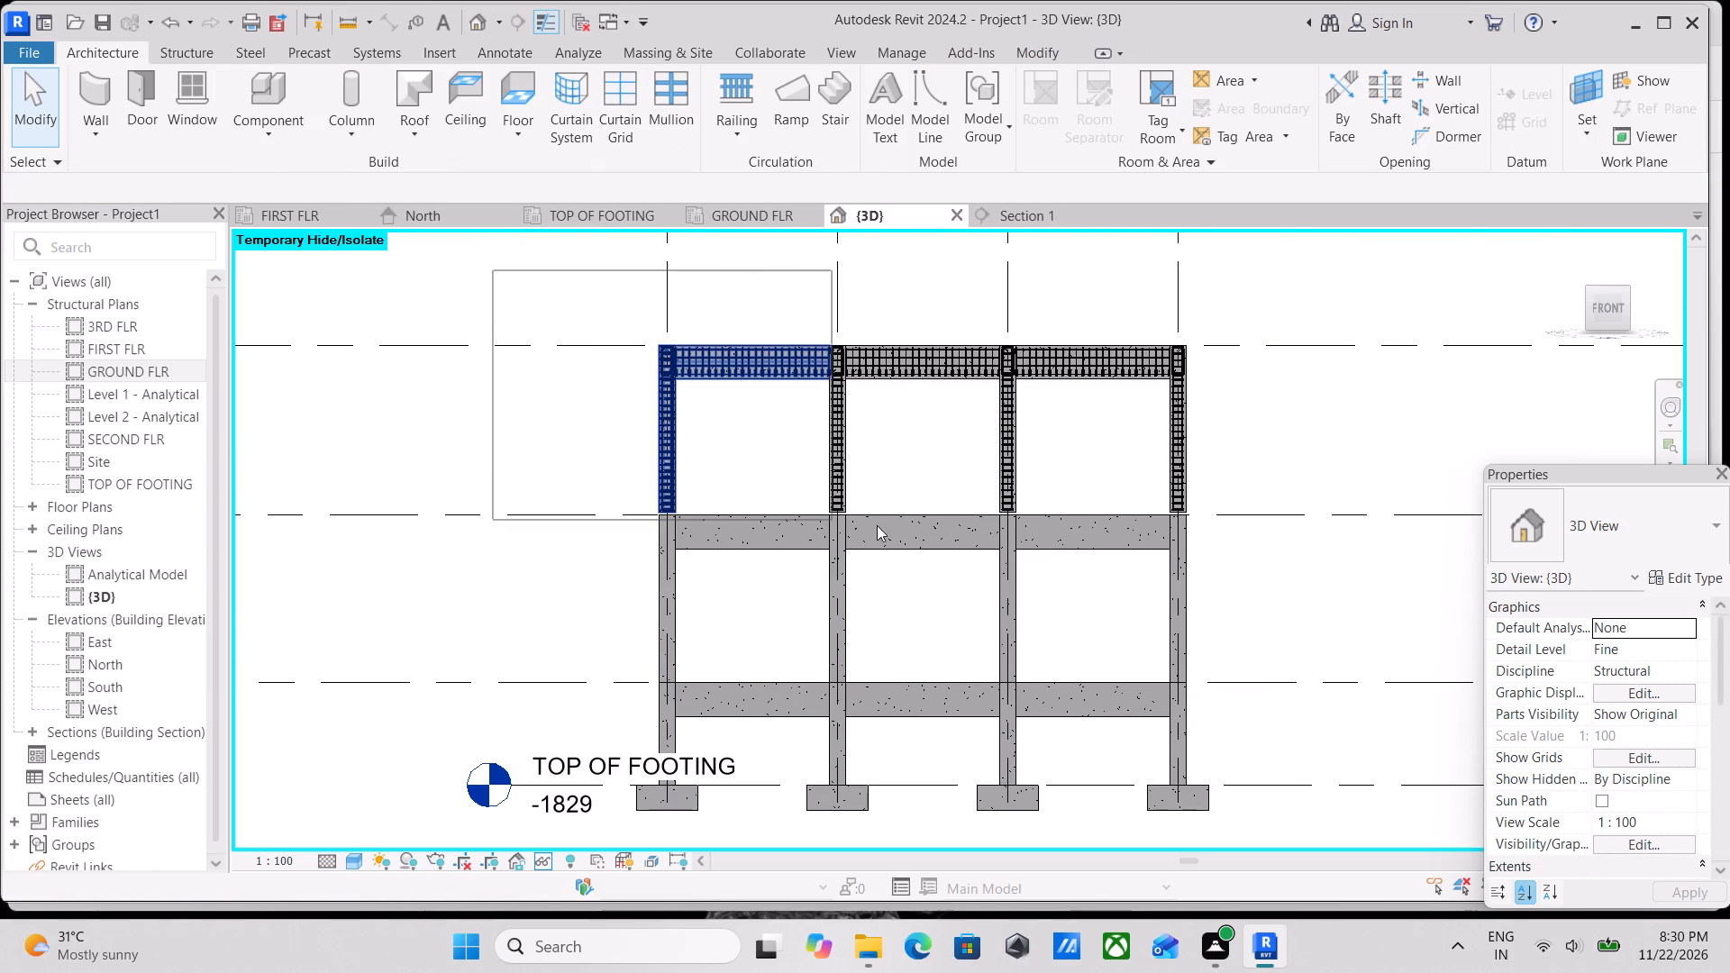
drag(877, 525, 1231, 519)
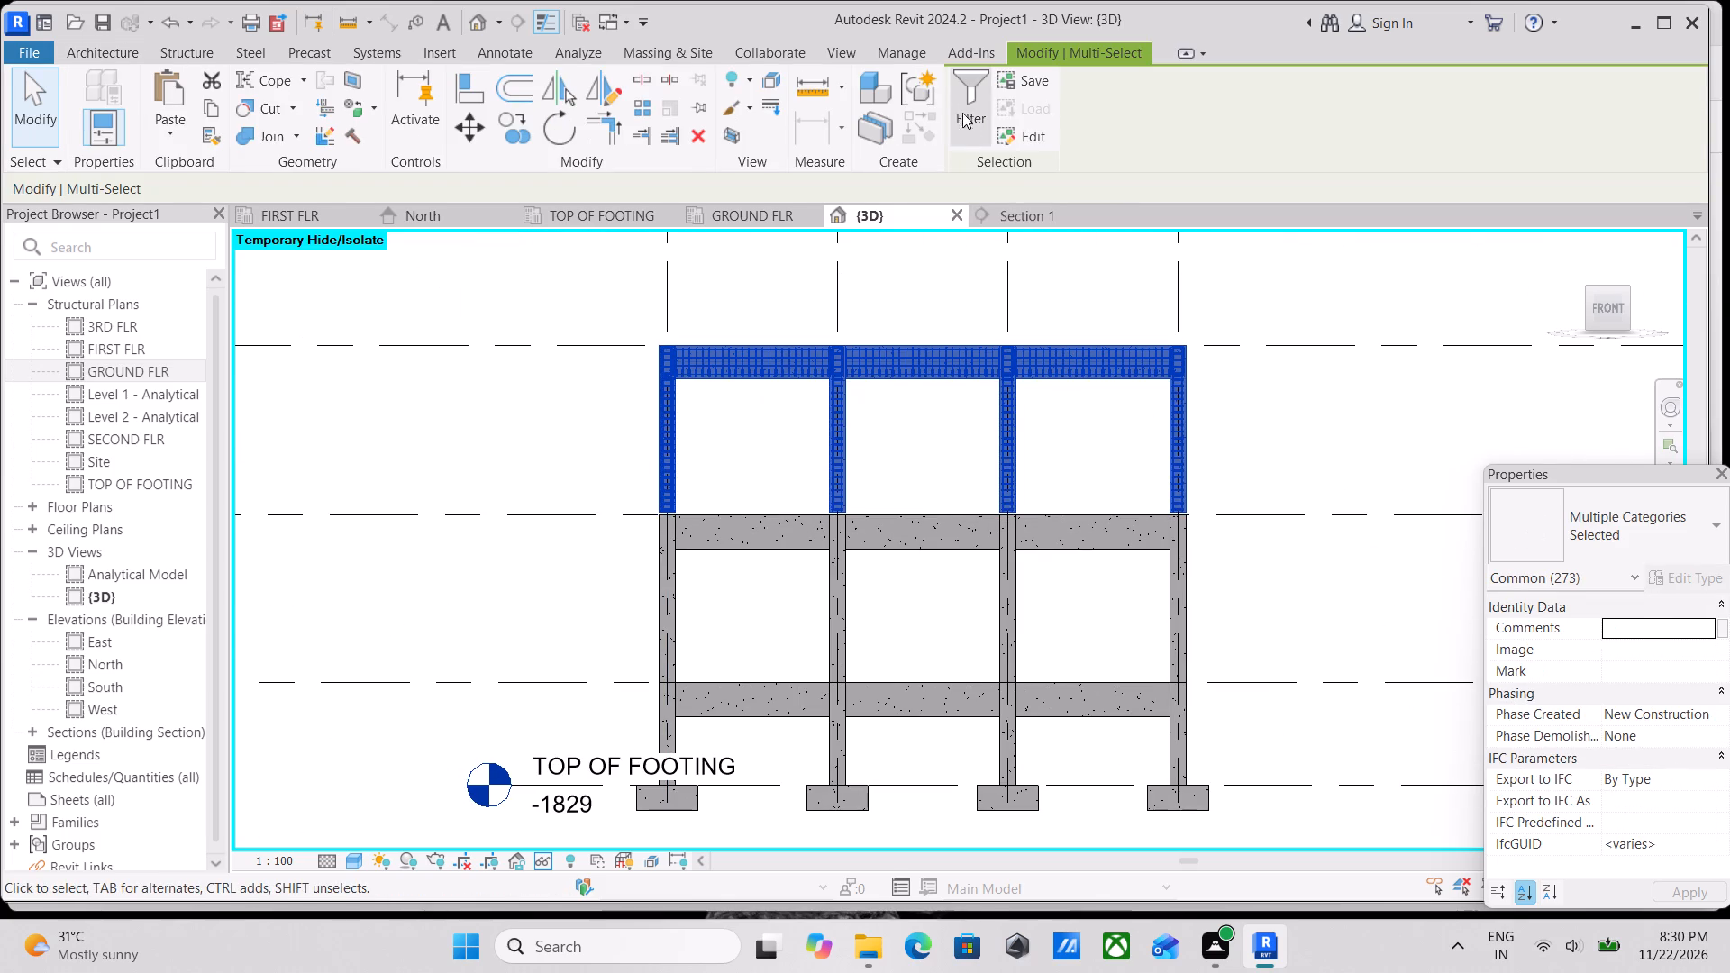
click(965, 103)
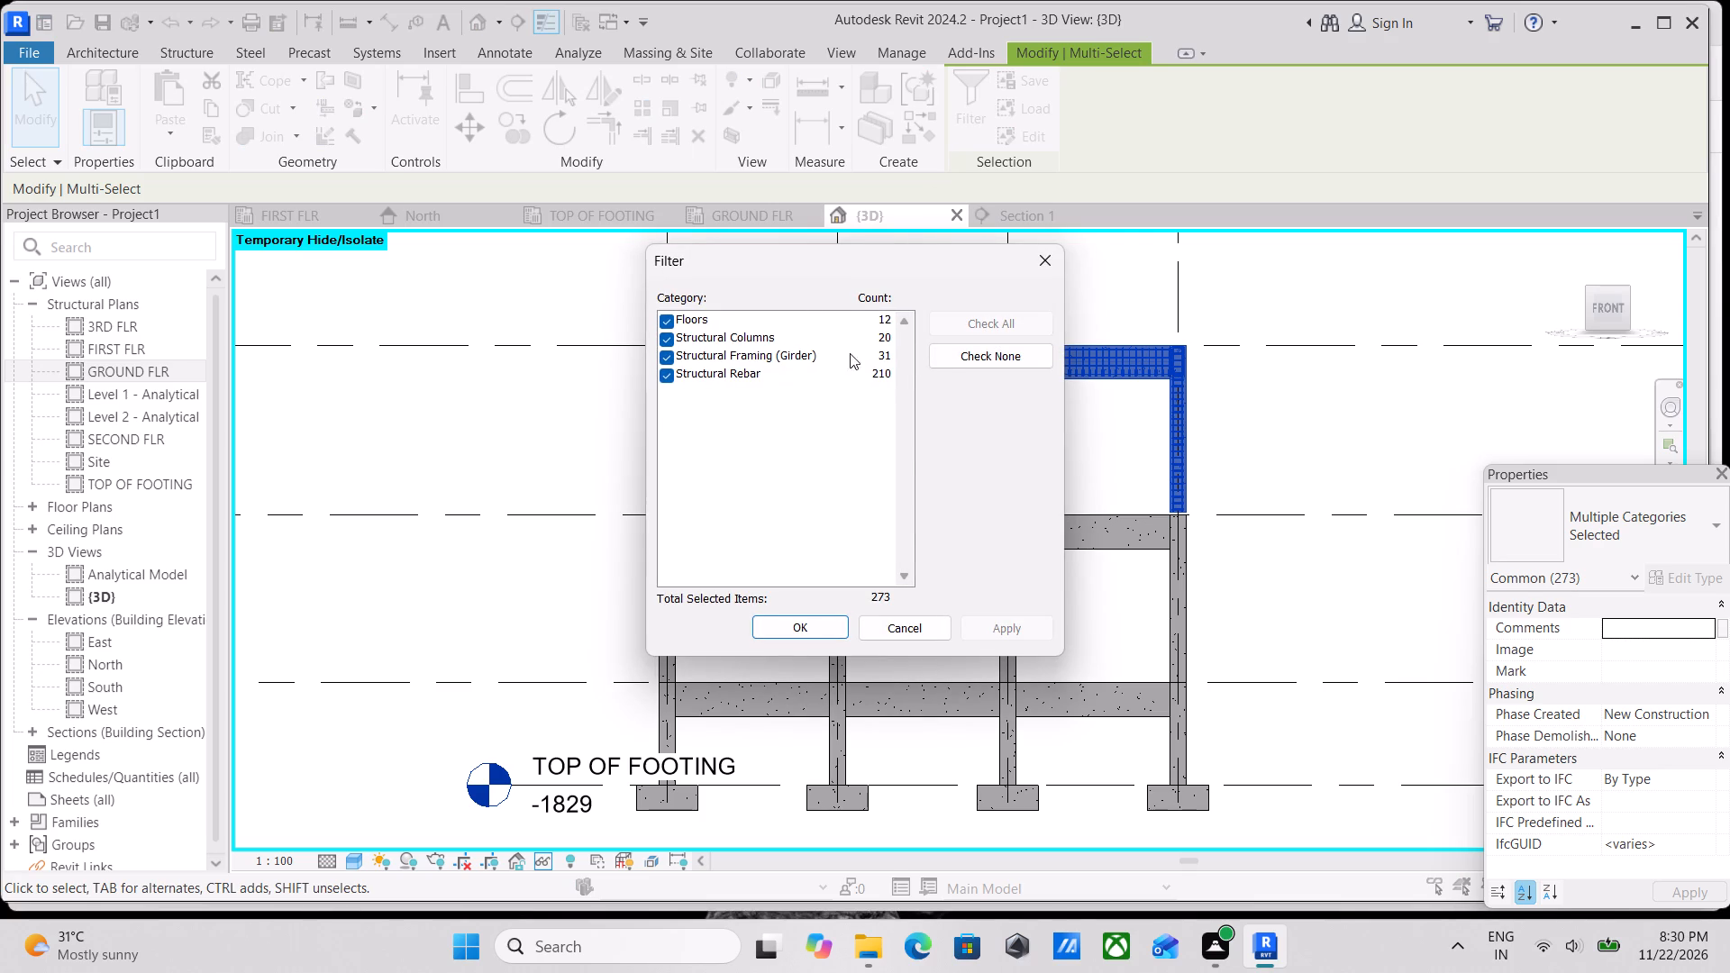
click(970, 359)
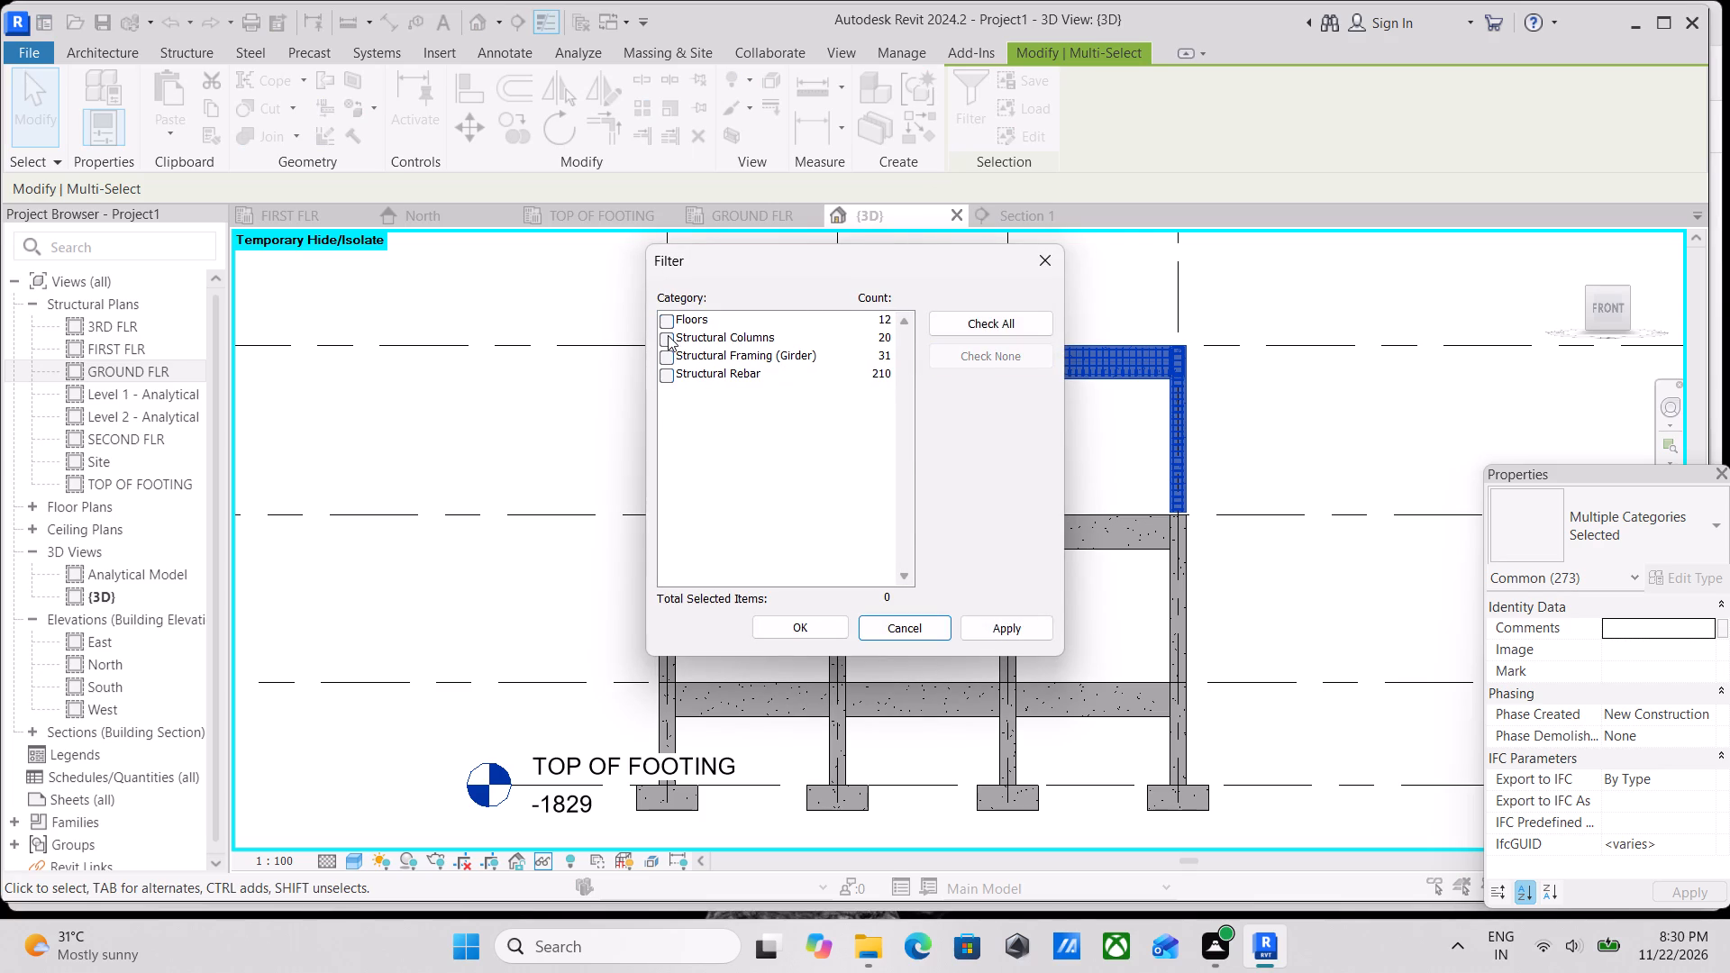
click(668, 335)
click(997, 632)
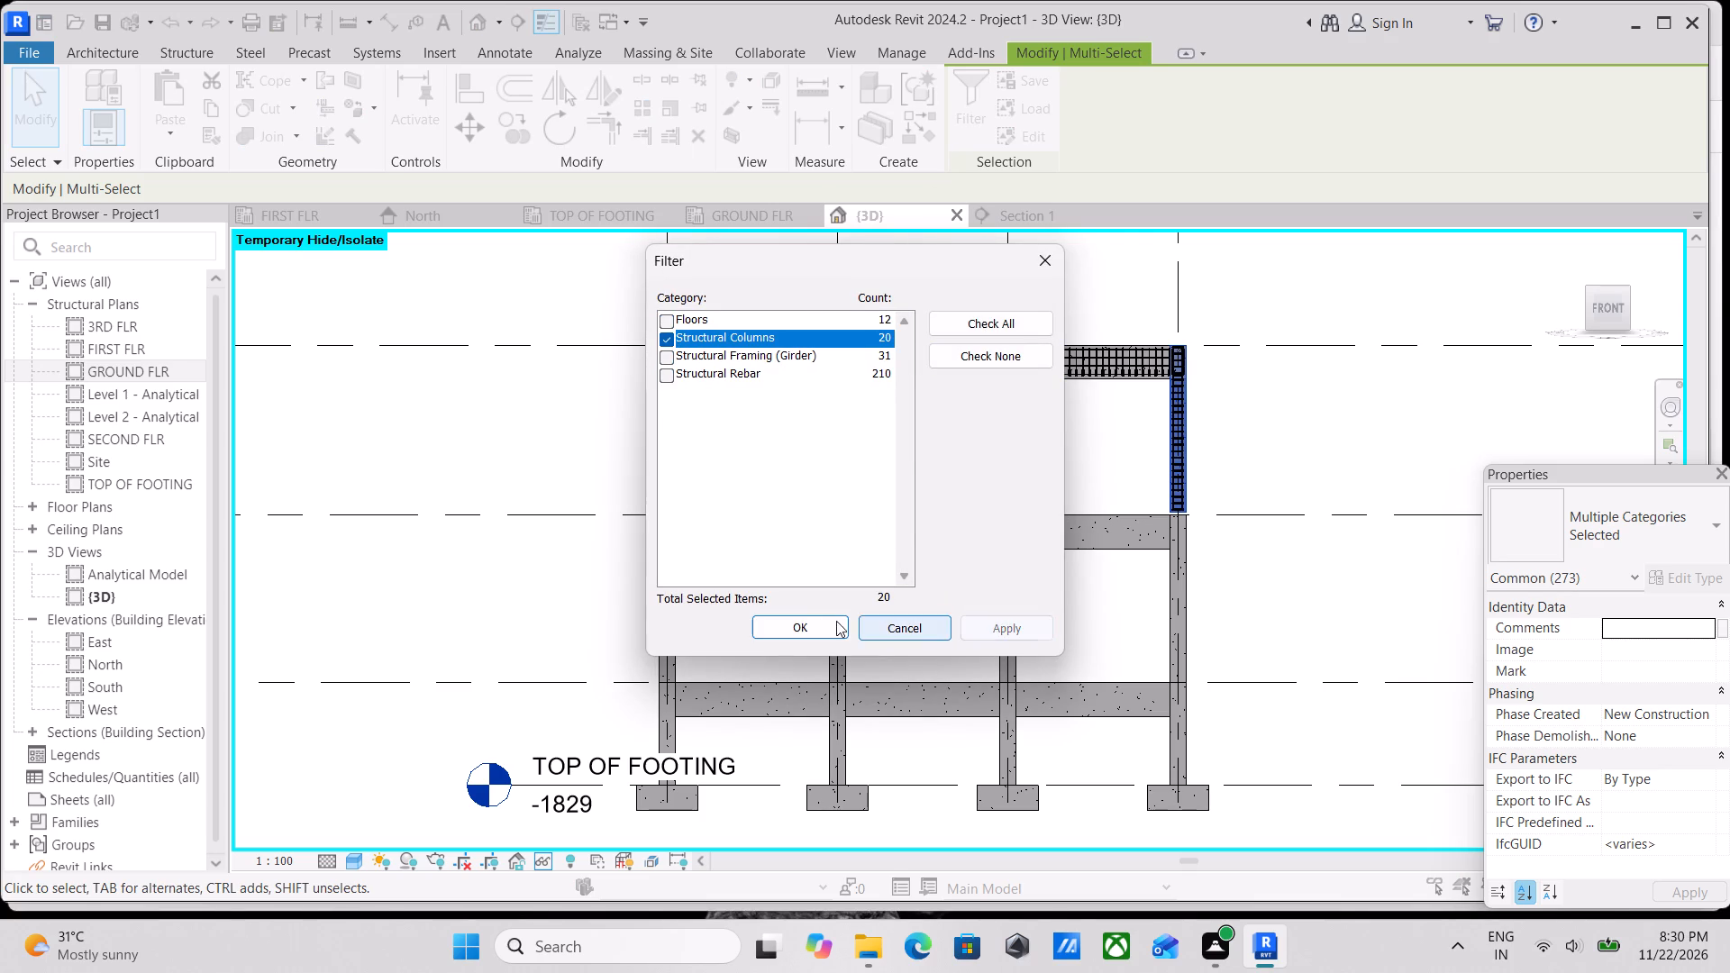
click(803, 617)
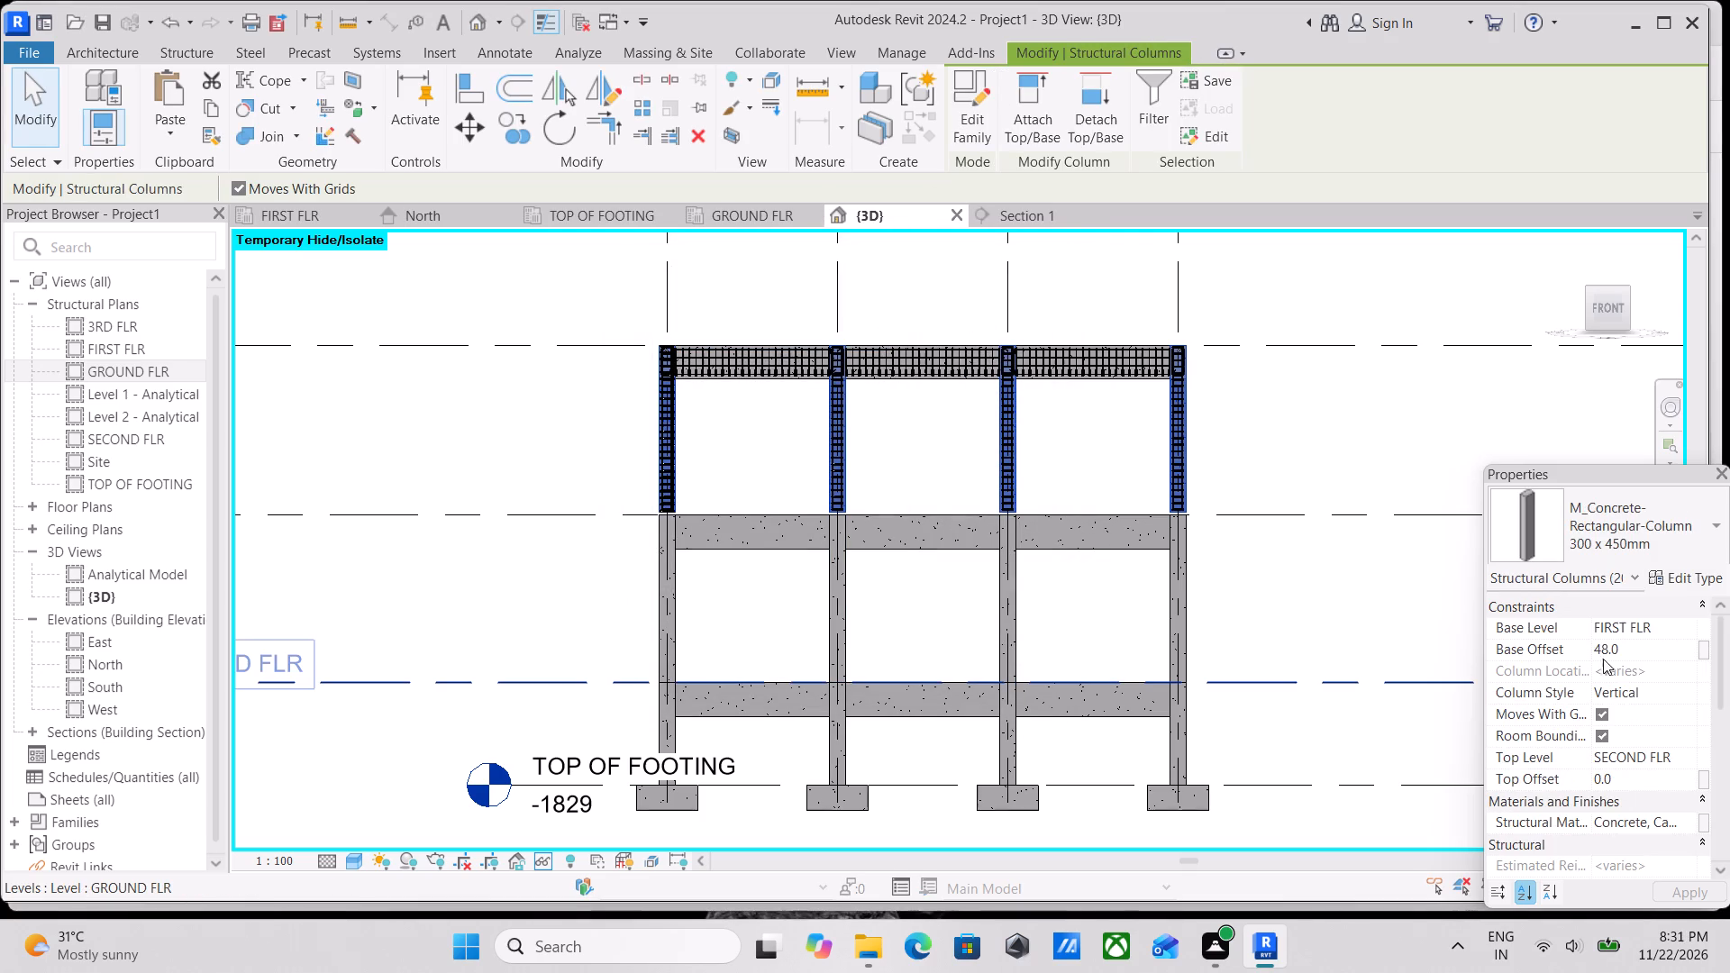
click(1624, 650)
drag(1623, 650, 1498, 658)
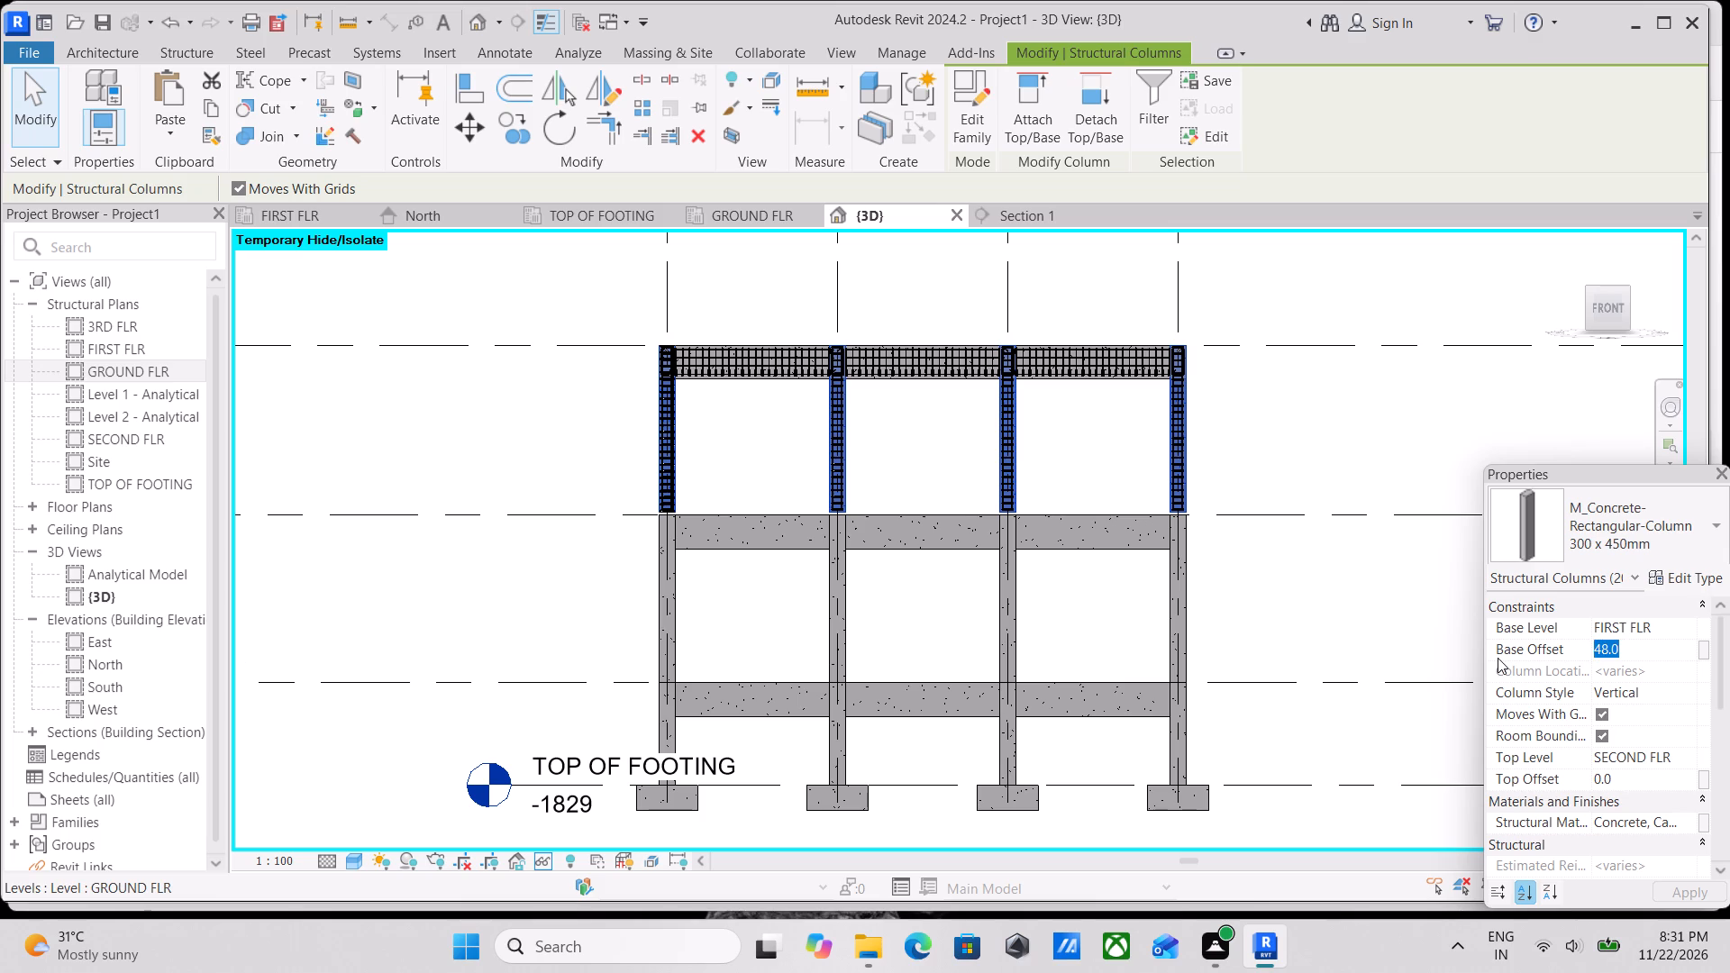
key(0)
key(Return)
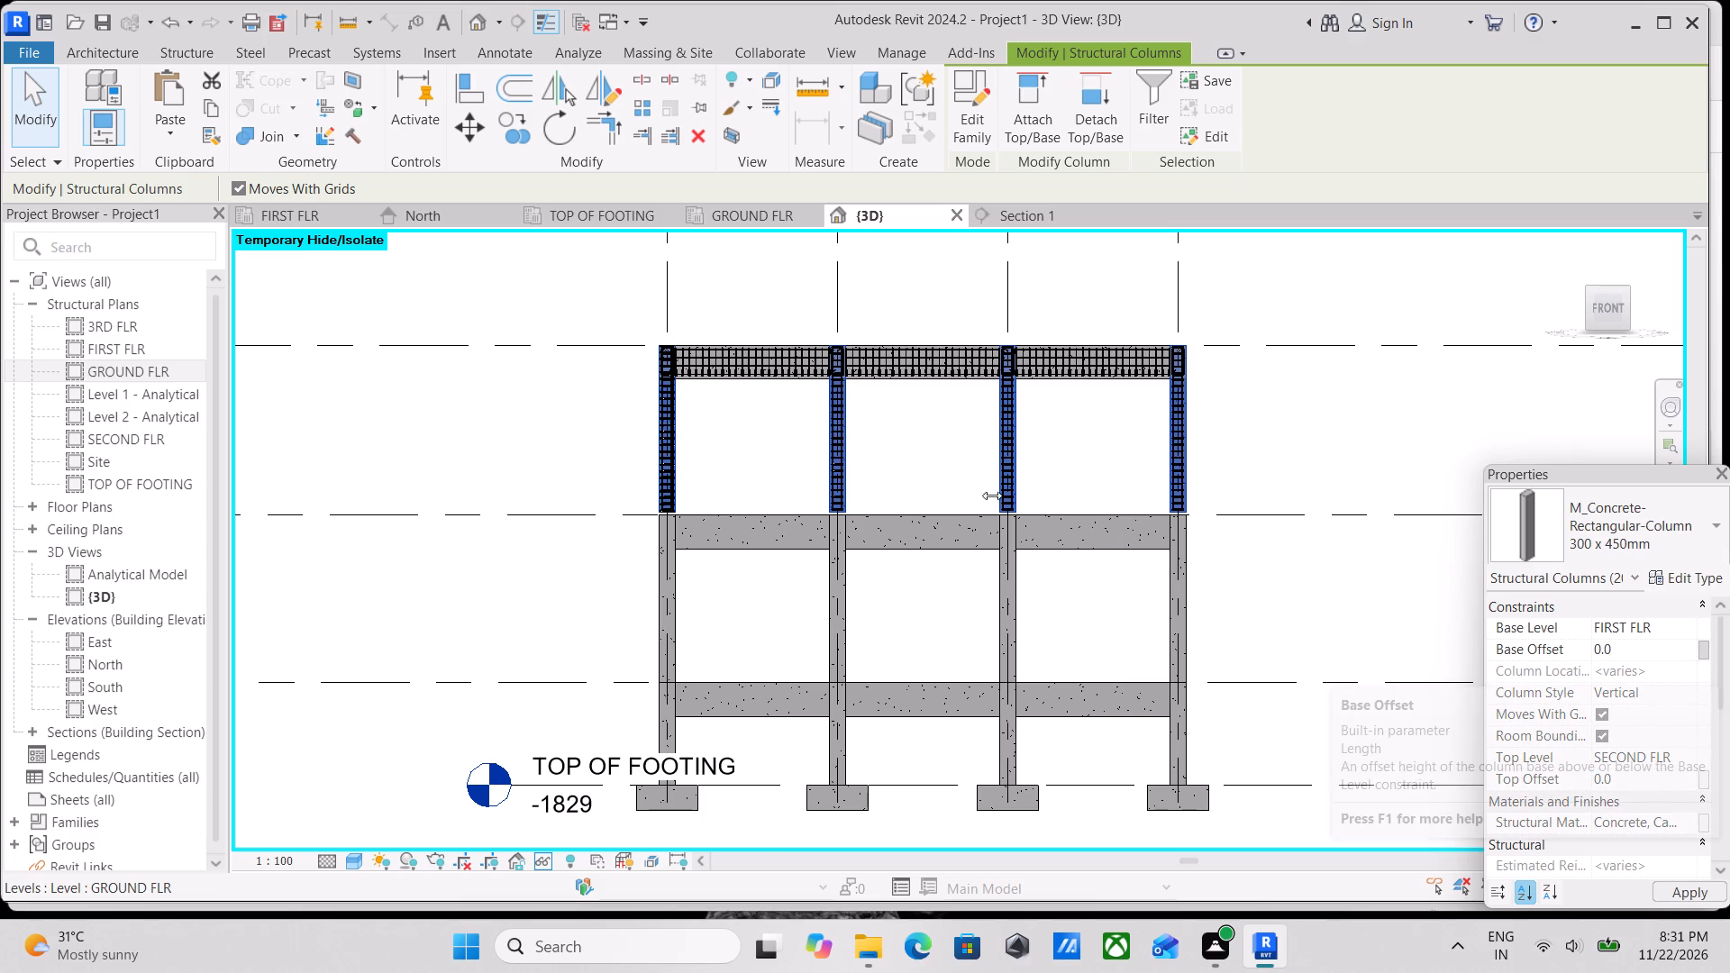
scroll(971, 495, up, 4)
scroll(990, 486, down, 1)
middle_drag(990, 486, 1011, 550)
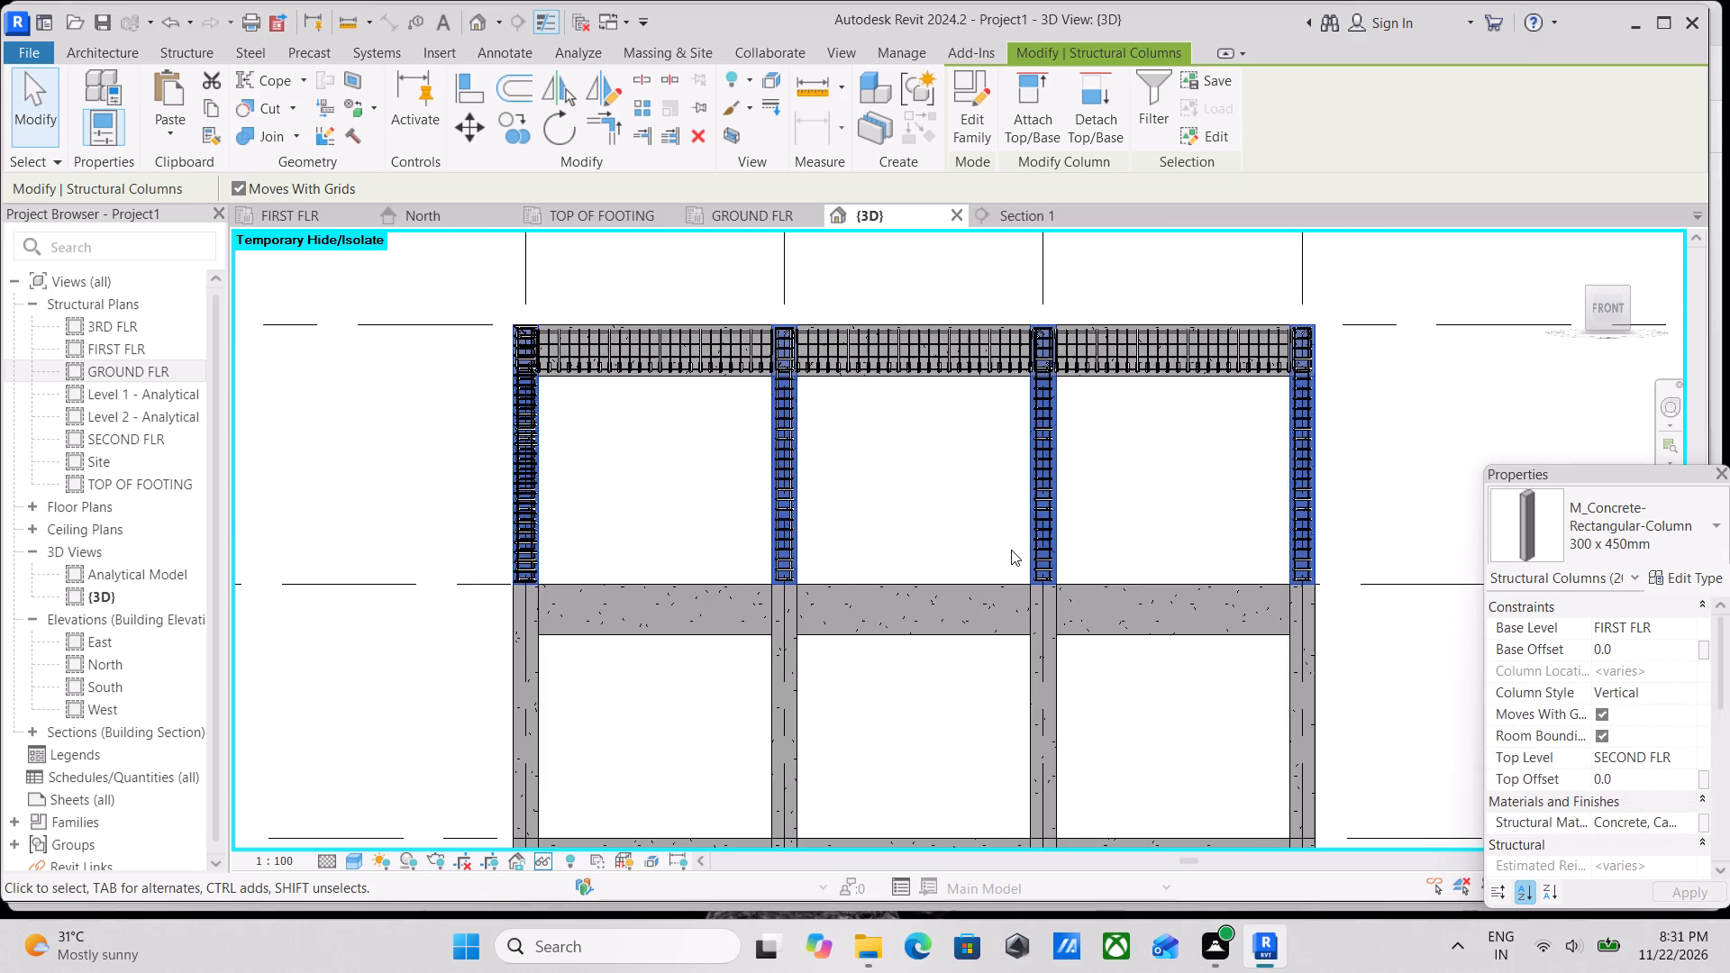
scroll(992, 547, down, 2)
key(Escape)
key(Escape)
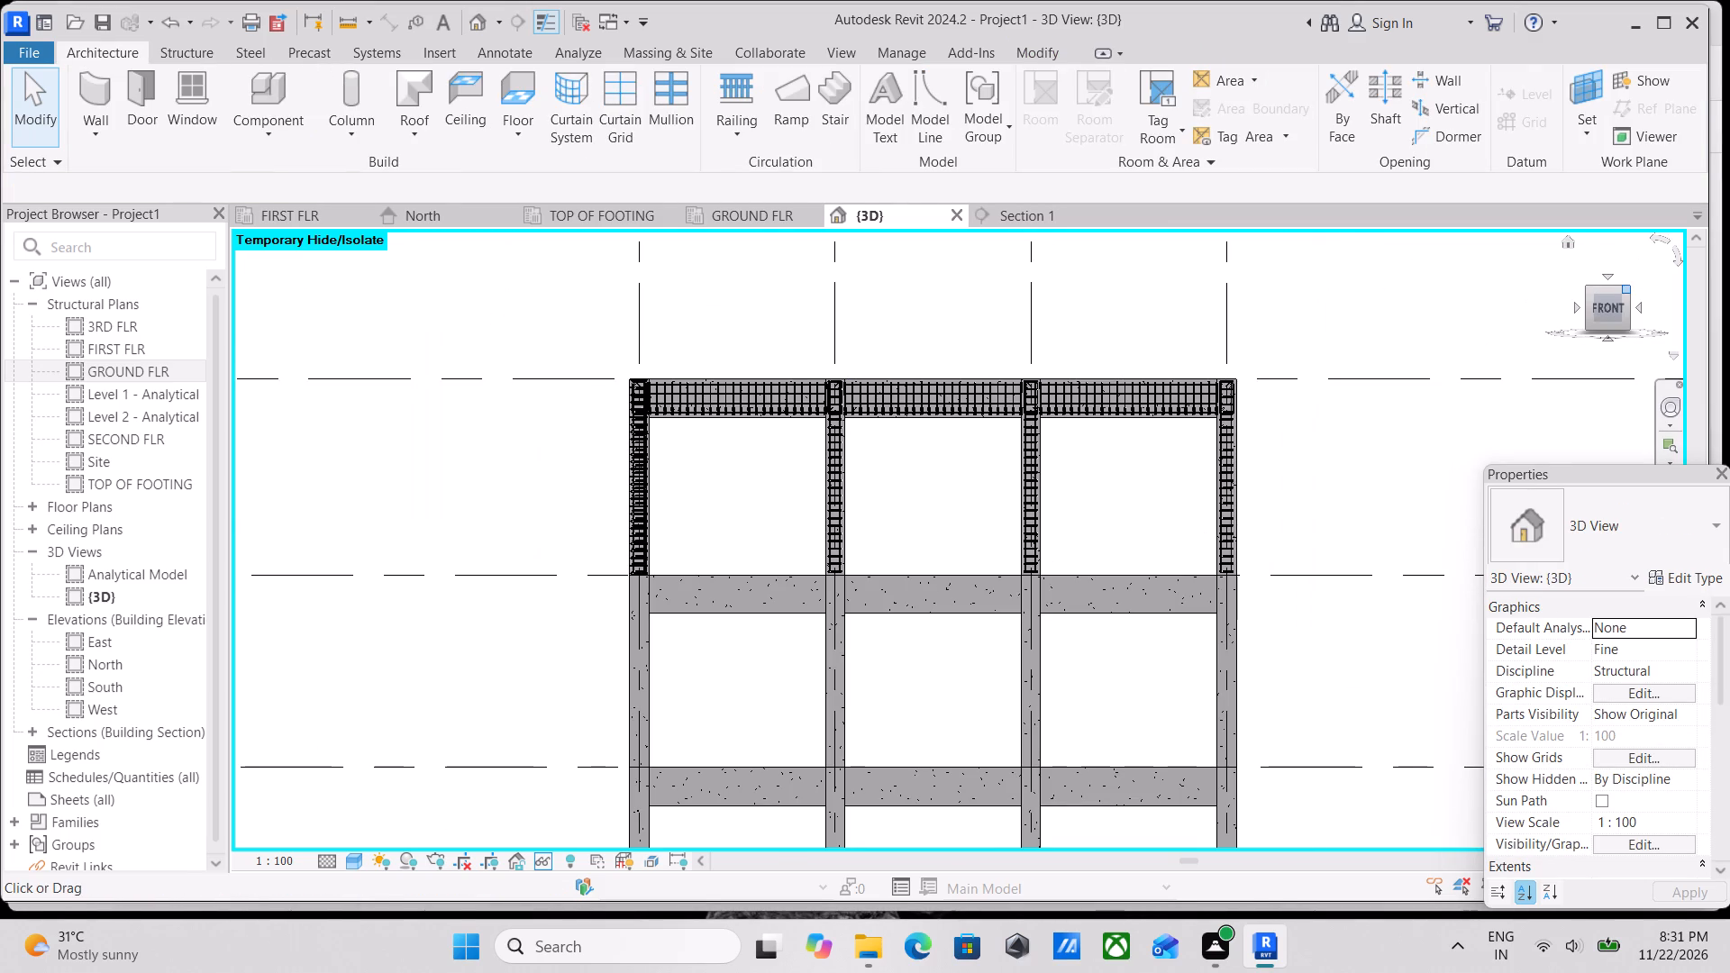
Select all instances of the 13M rebar from the isometric 3D view and temporarily hide them.
click(1624, 294)
scroll(1163, 545, up, 9)
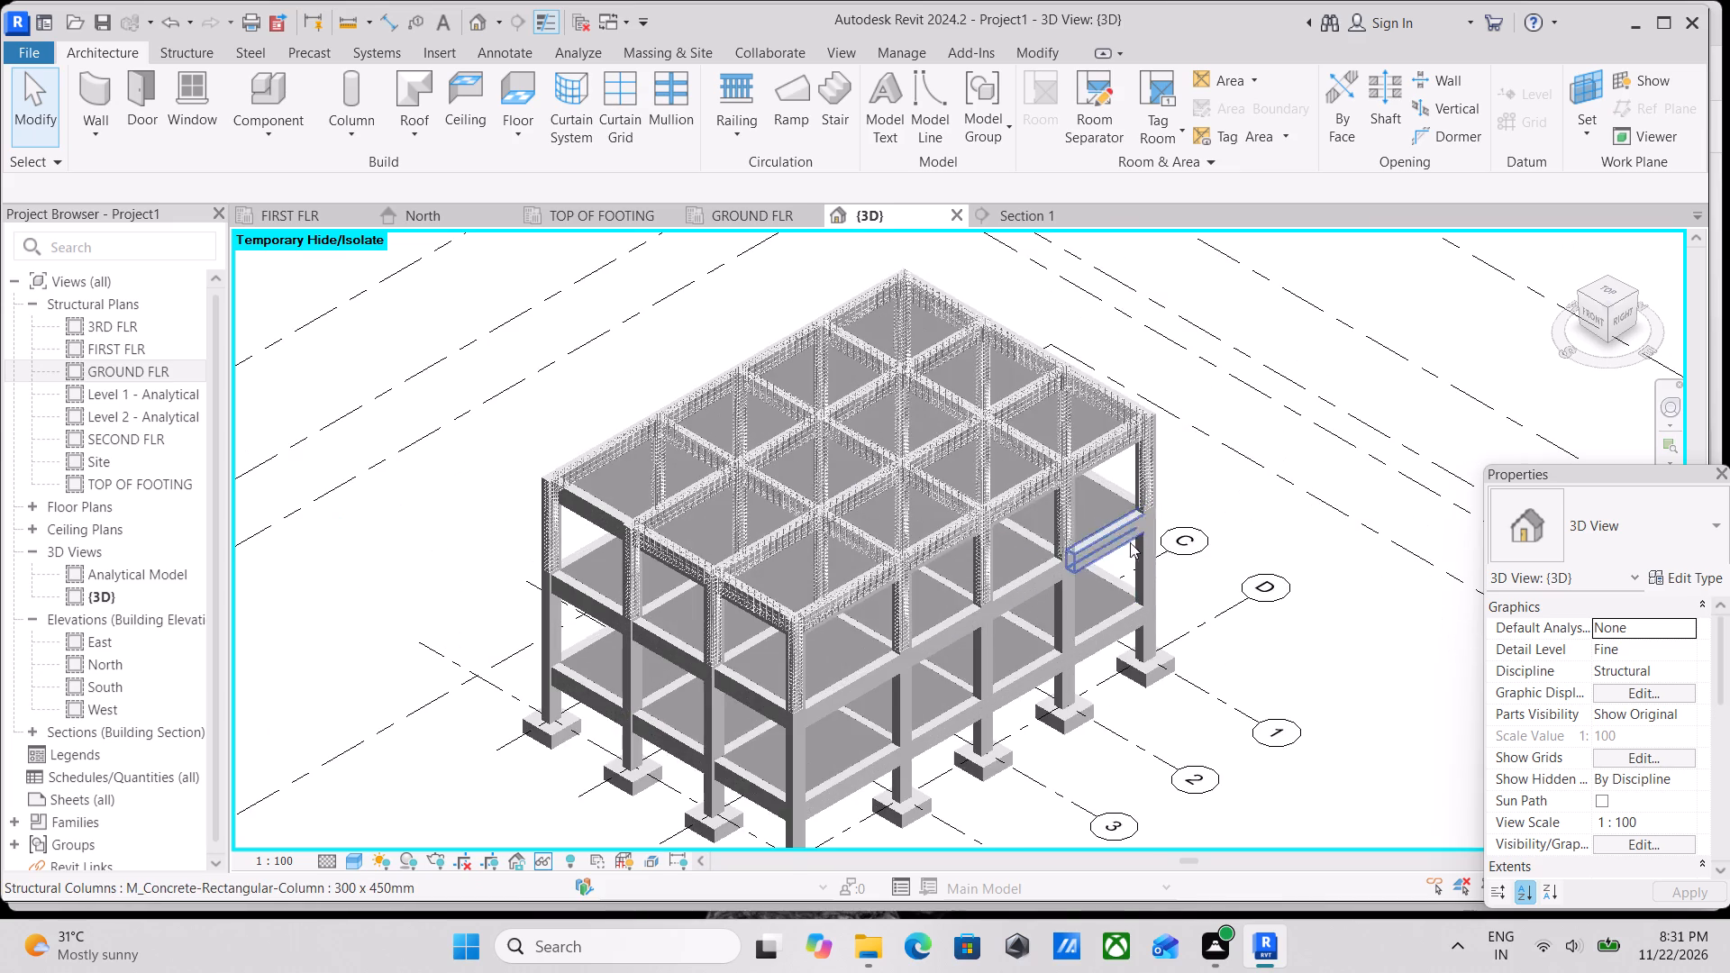
scroll(875, 495, up, 4)
key(Escape)
click(886, 465)
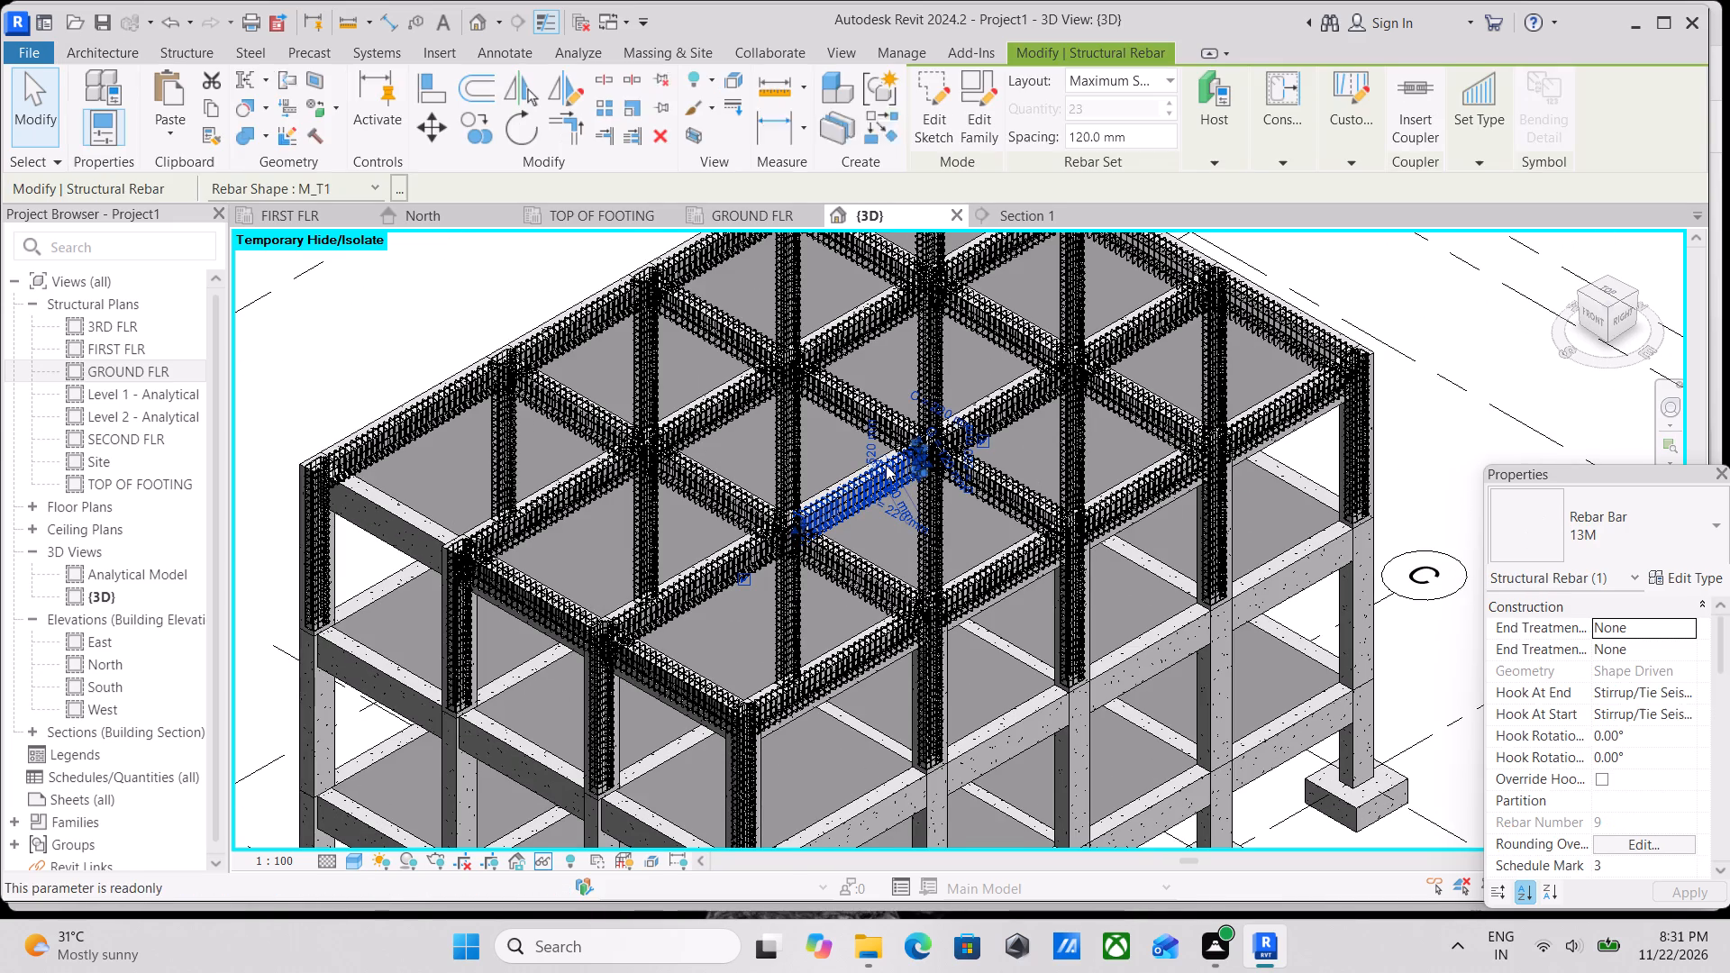
text(sa)
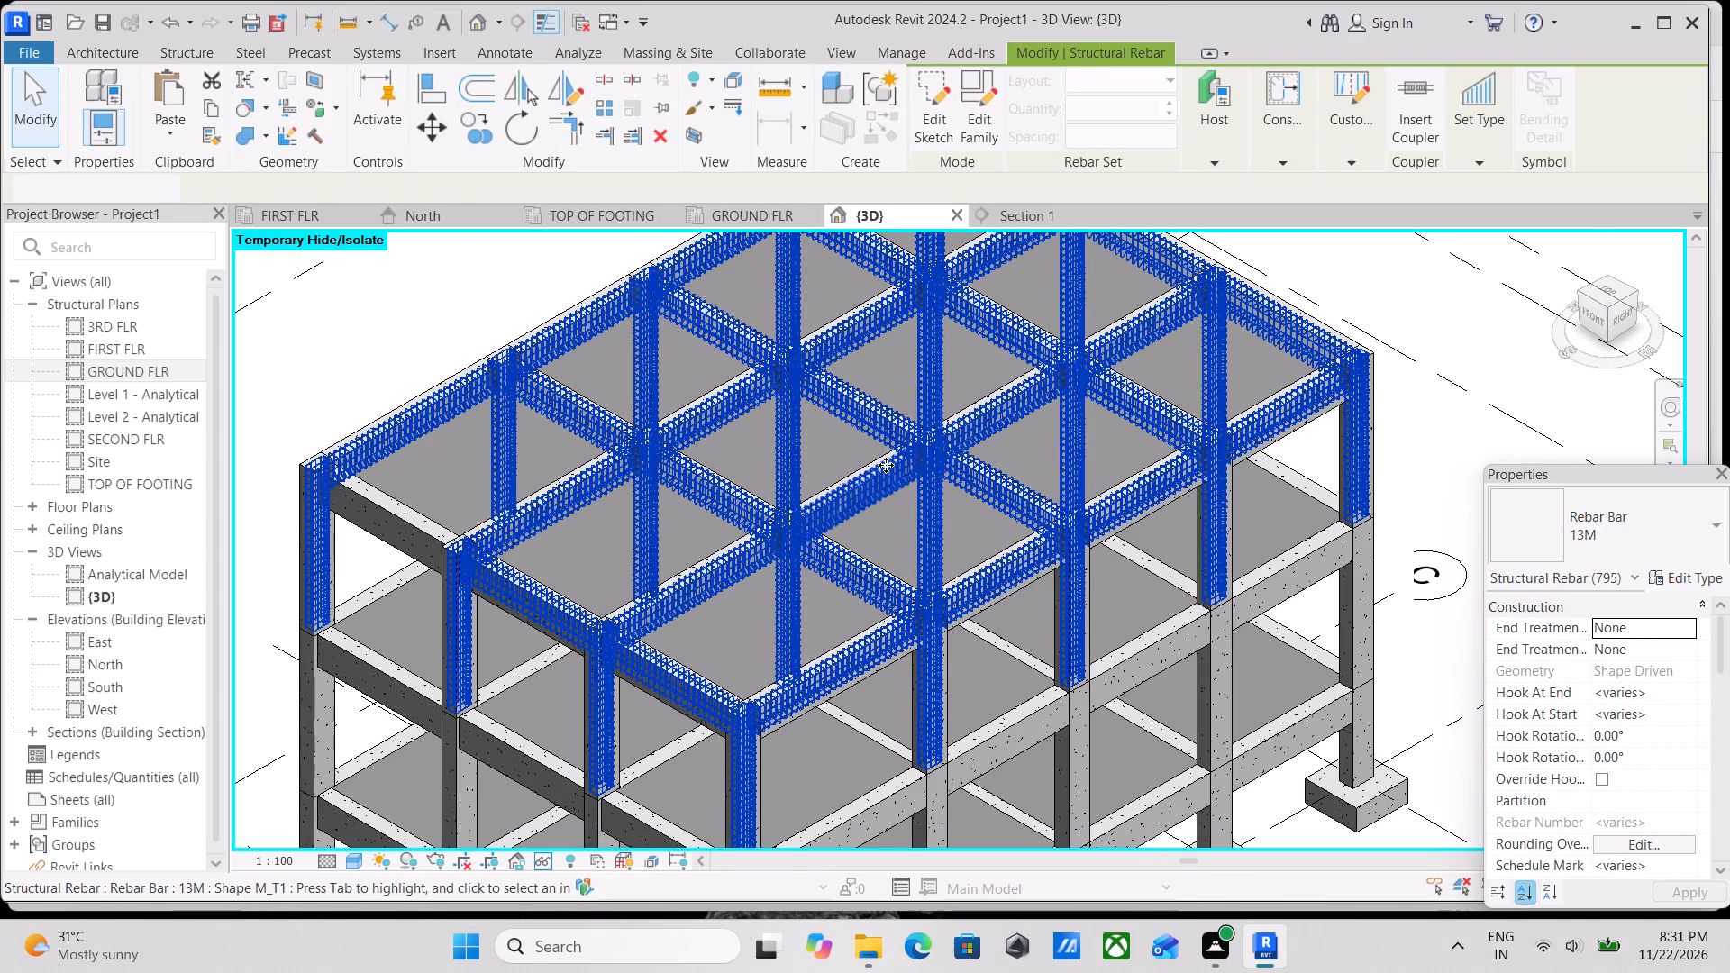
text(hh)
Capture a rectangular screen snip of the whole concrete frame framed in the isometric 3D view.
scroll(888, 467, down, 5)
middle_drag(903, 469, 972, 397)
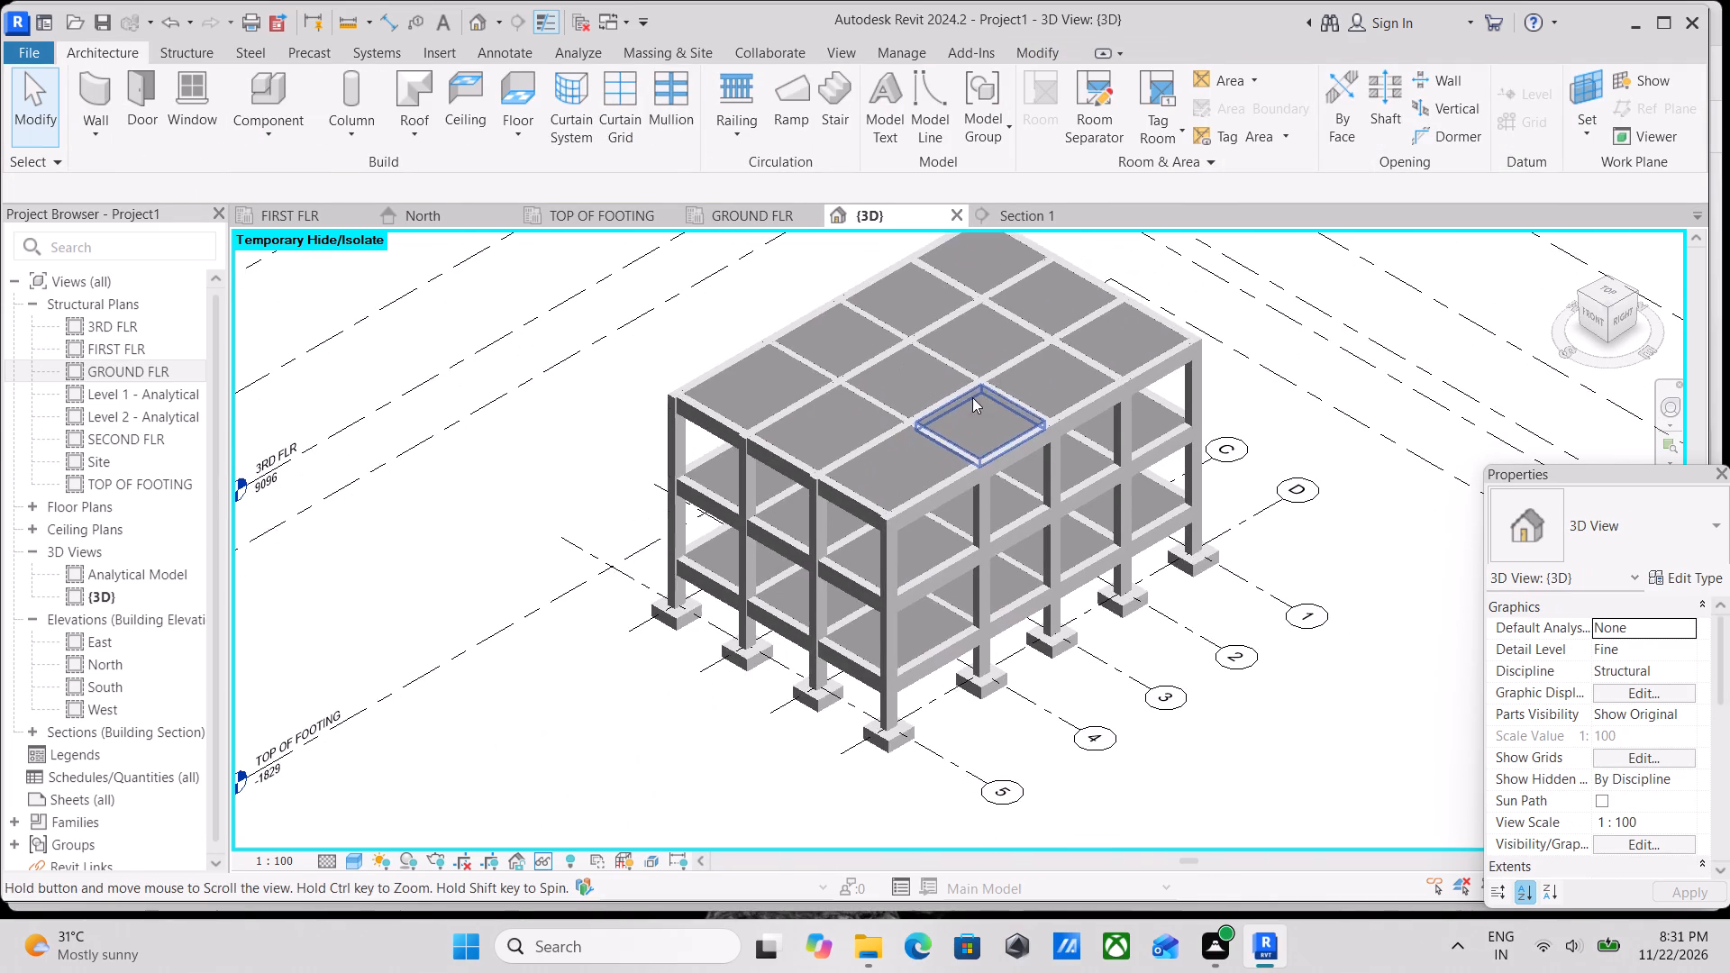
scroll(865, 613, down, 1)
middle_drag(865, 613, 950, 696)
scroll(950, 696, up, 2)
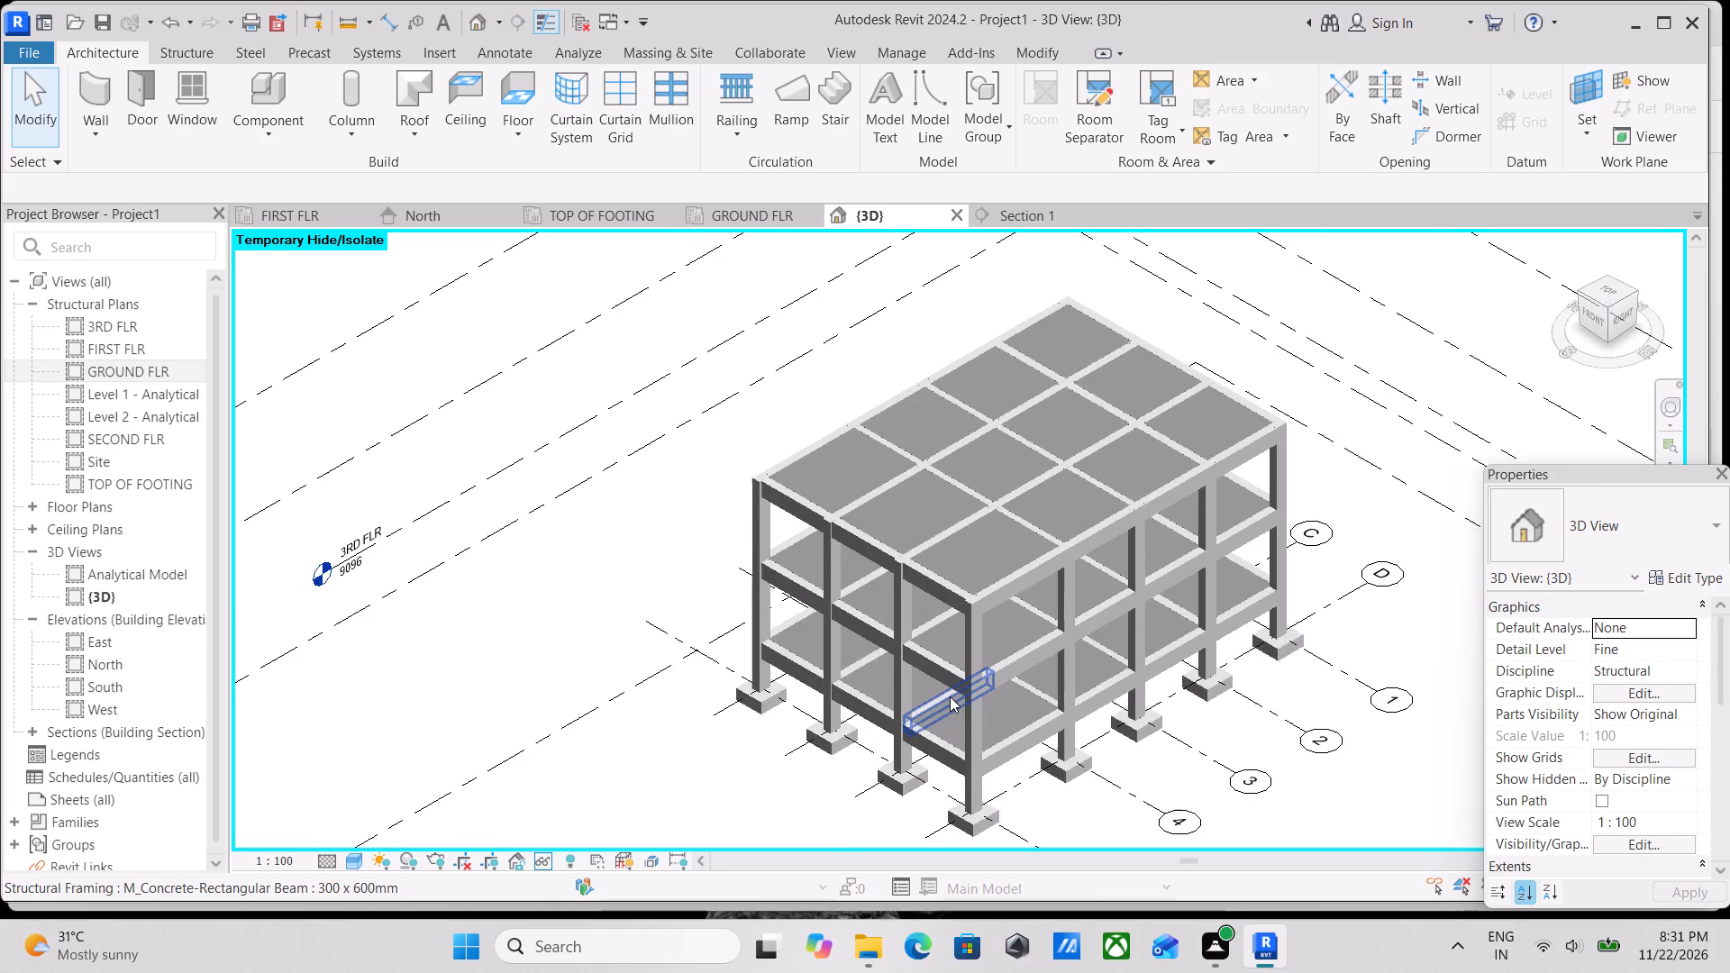
middle_drag(950, 696, 930, 732)
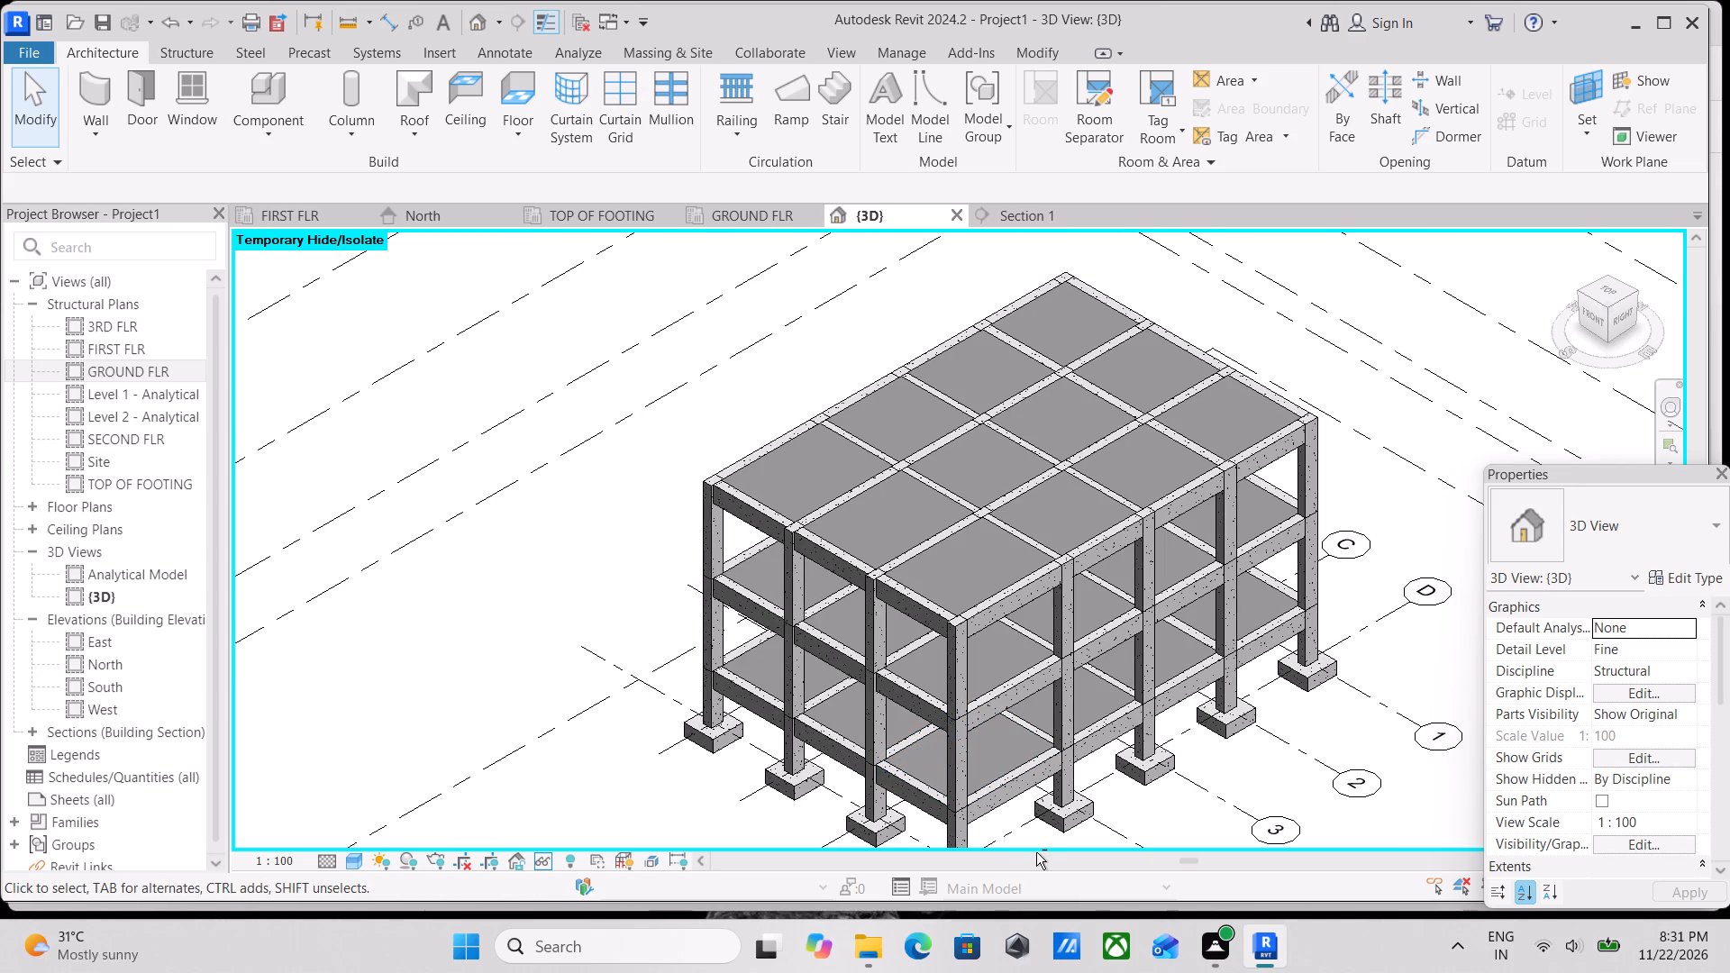
key(shift+super+s)
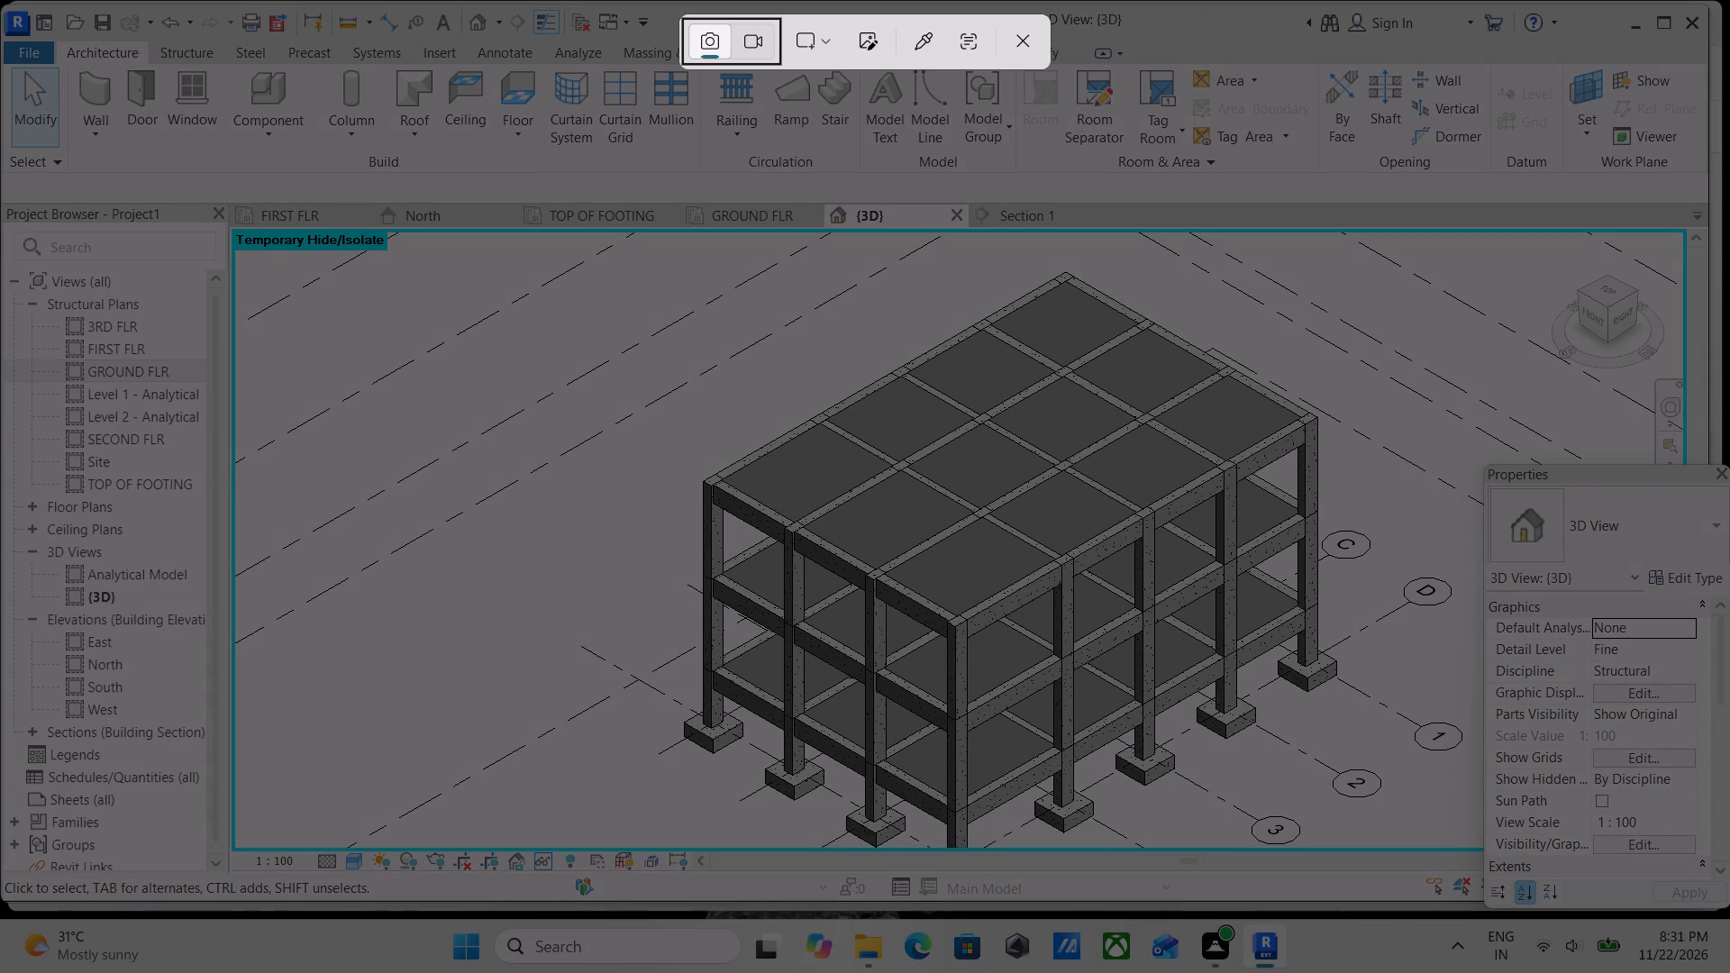
drag(495, 267, 1347, 850)
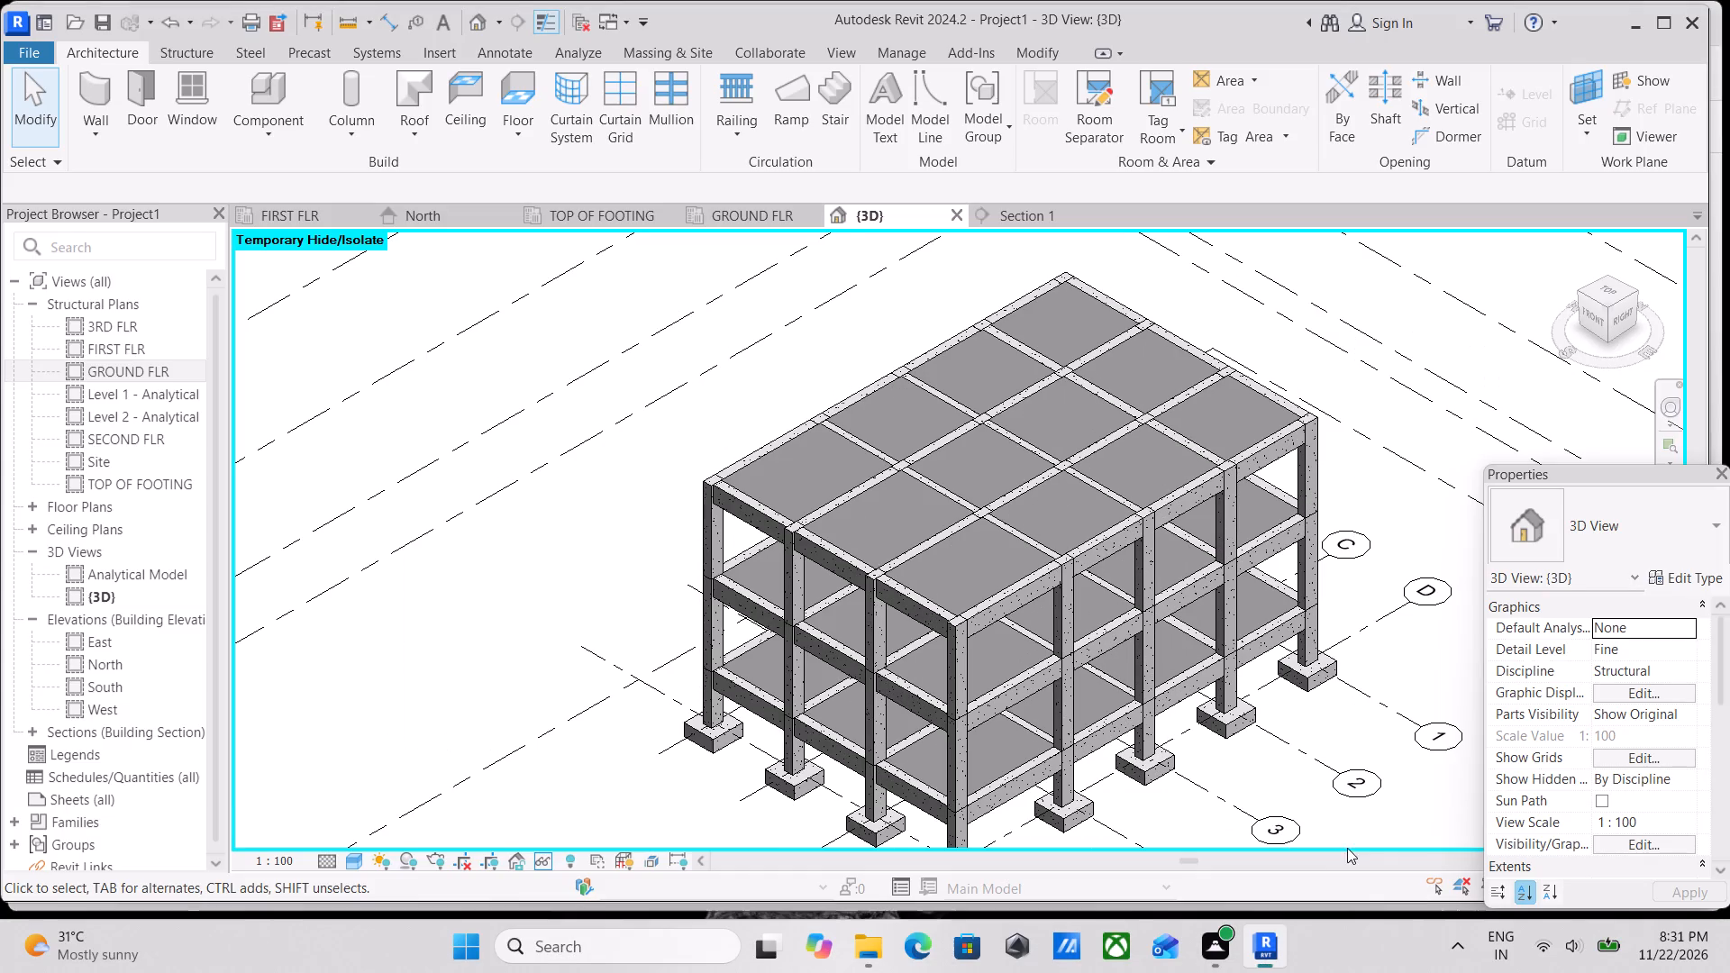
Orient the 3D view to the Right side and capture a rectangular screen snip of the frame in elevation.
middle_drag(1244, 737, 1115, 762)
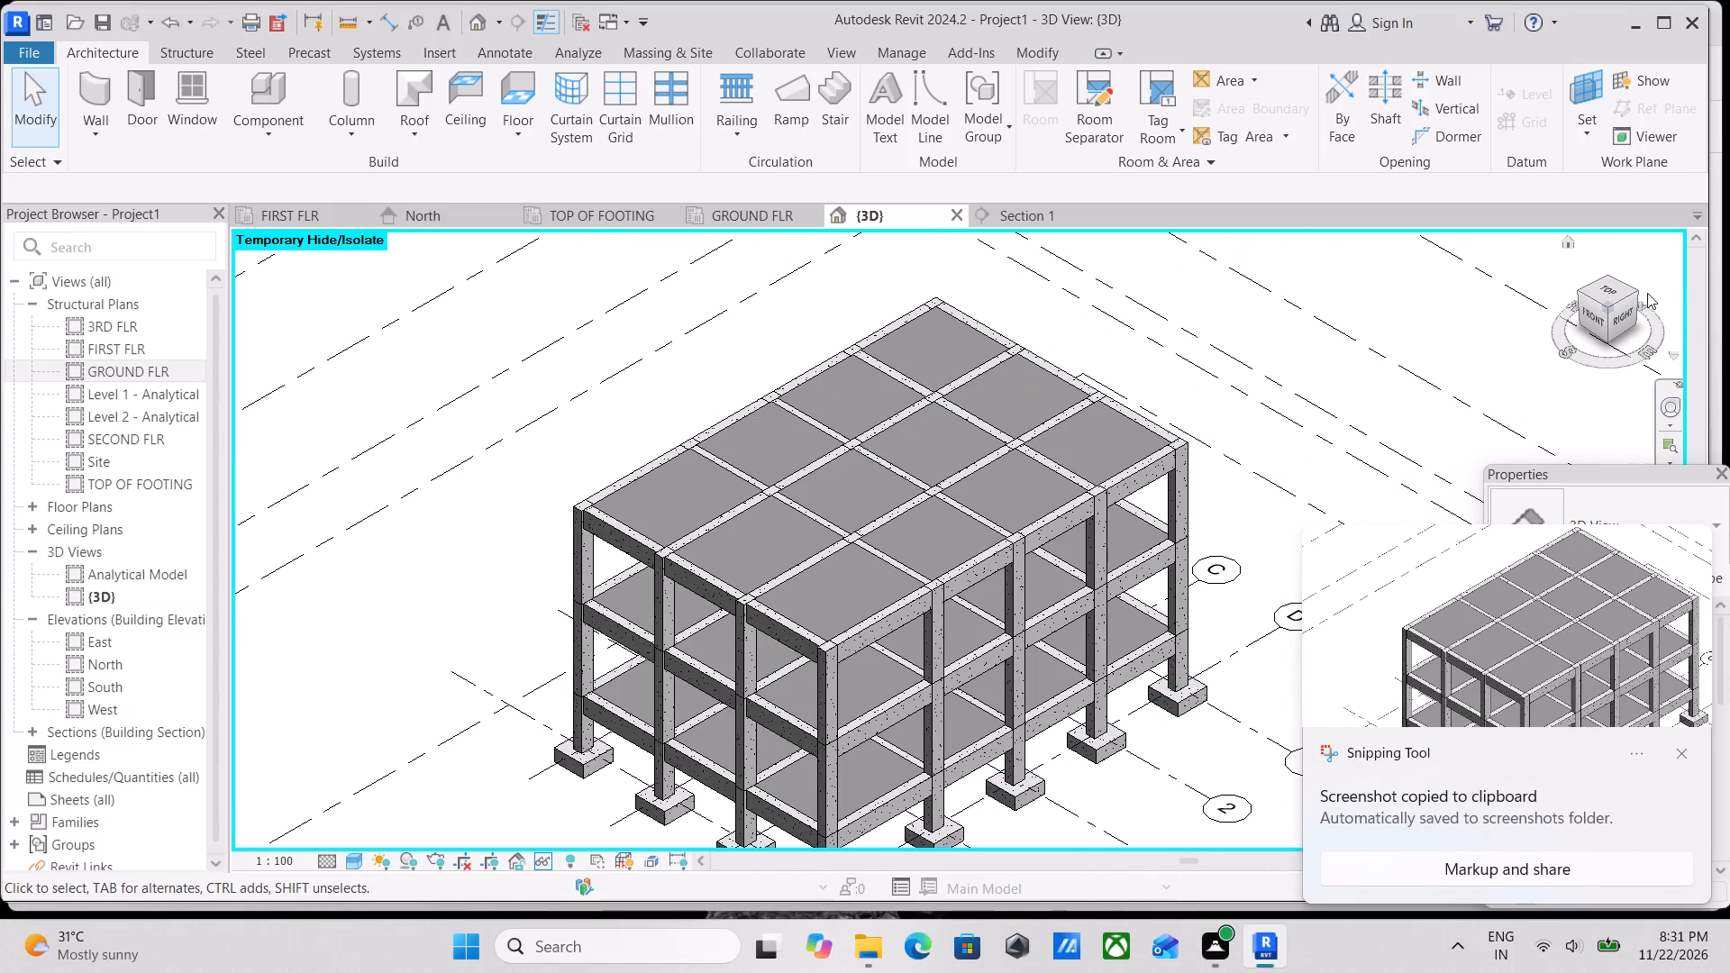
click(1630, 309)
scroll(1021, 585, up, 5)
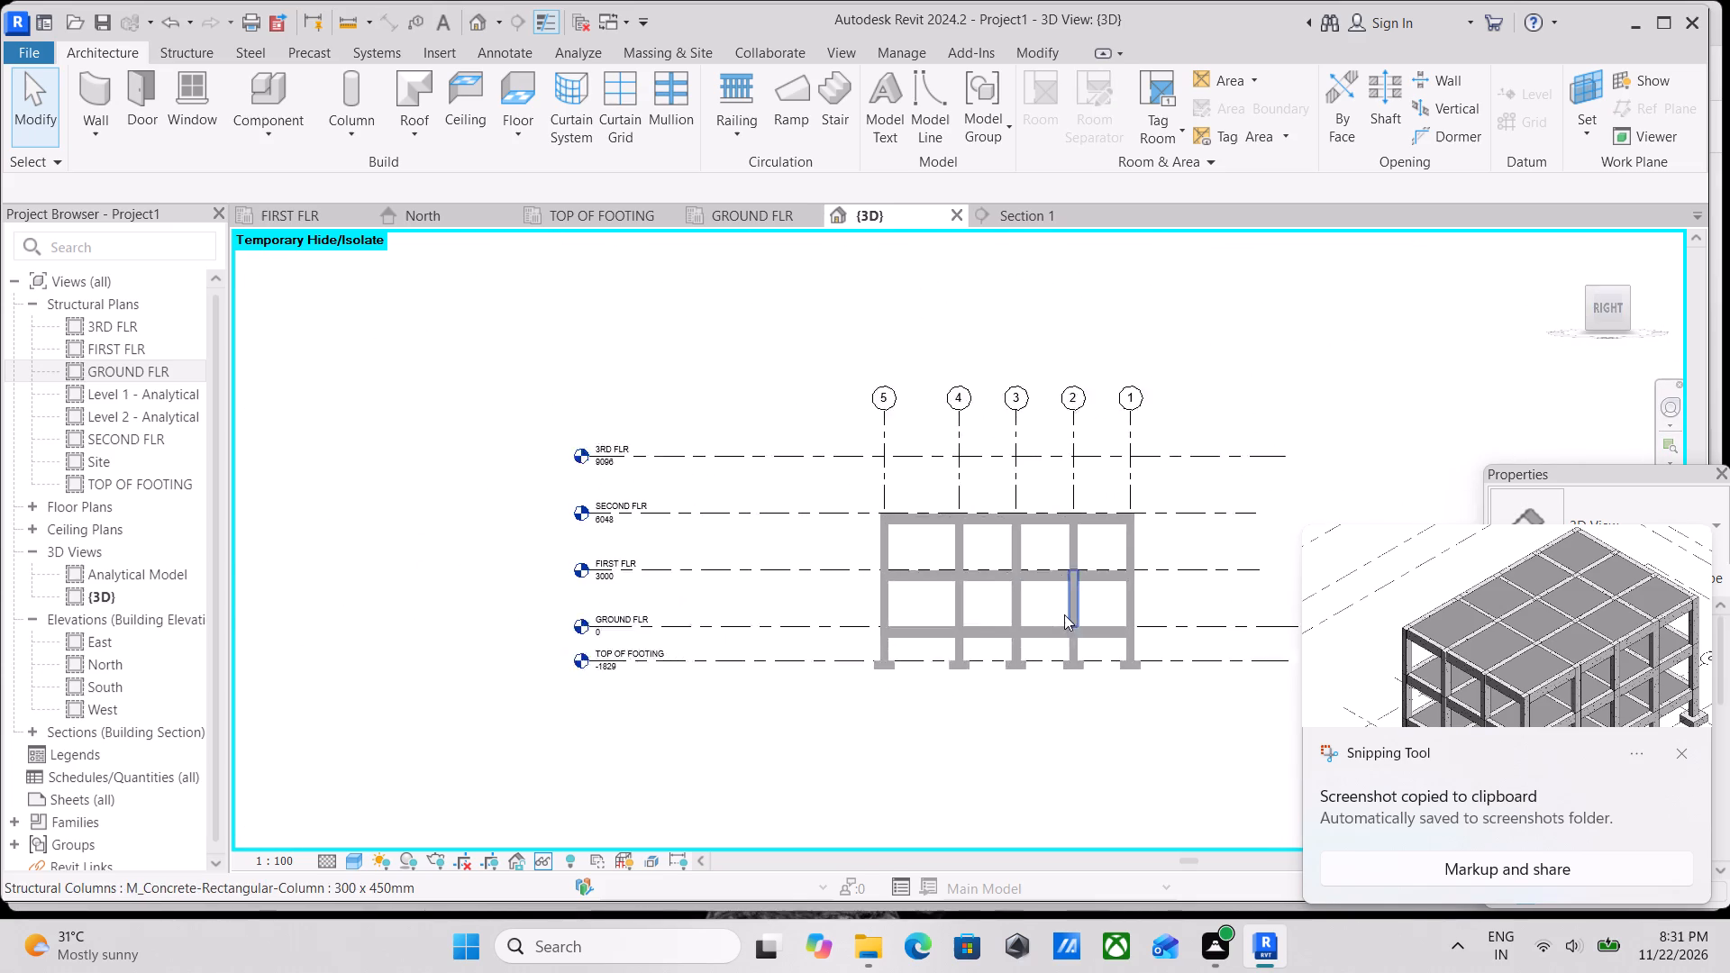
middle_drag(1062, 616, 864, 609)
key(shift+super+s)
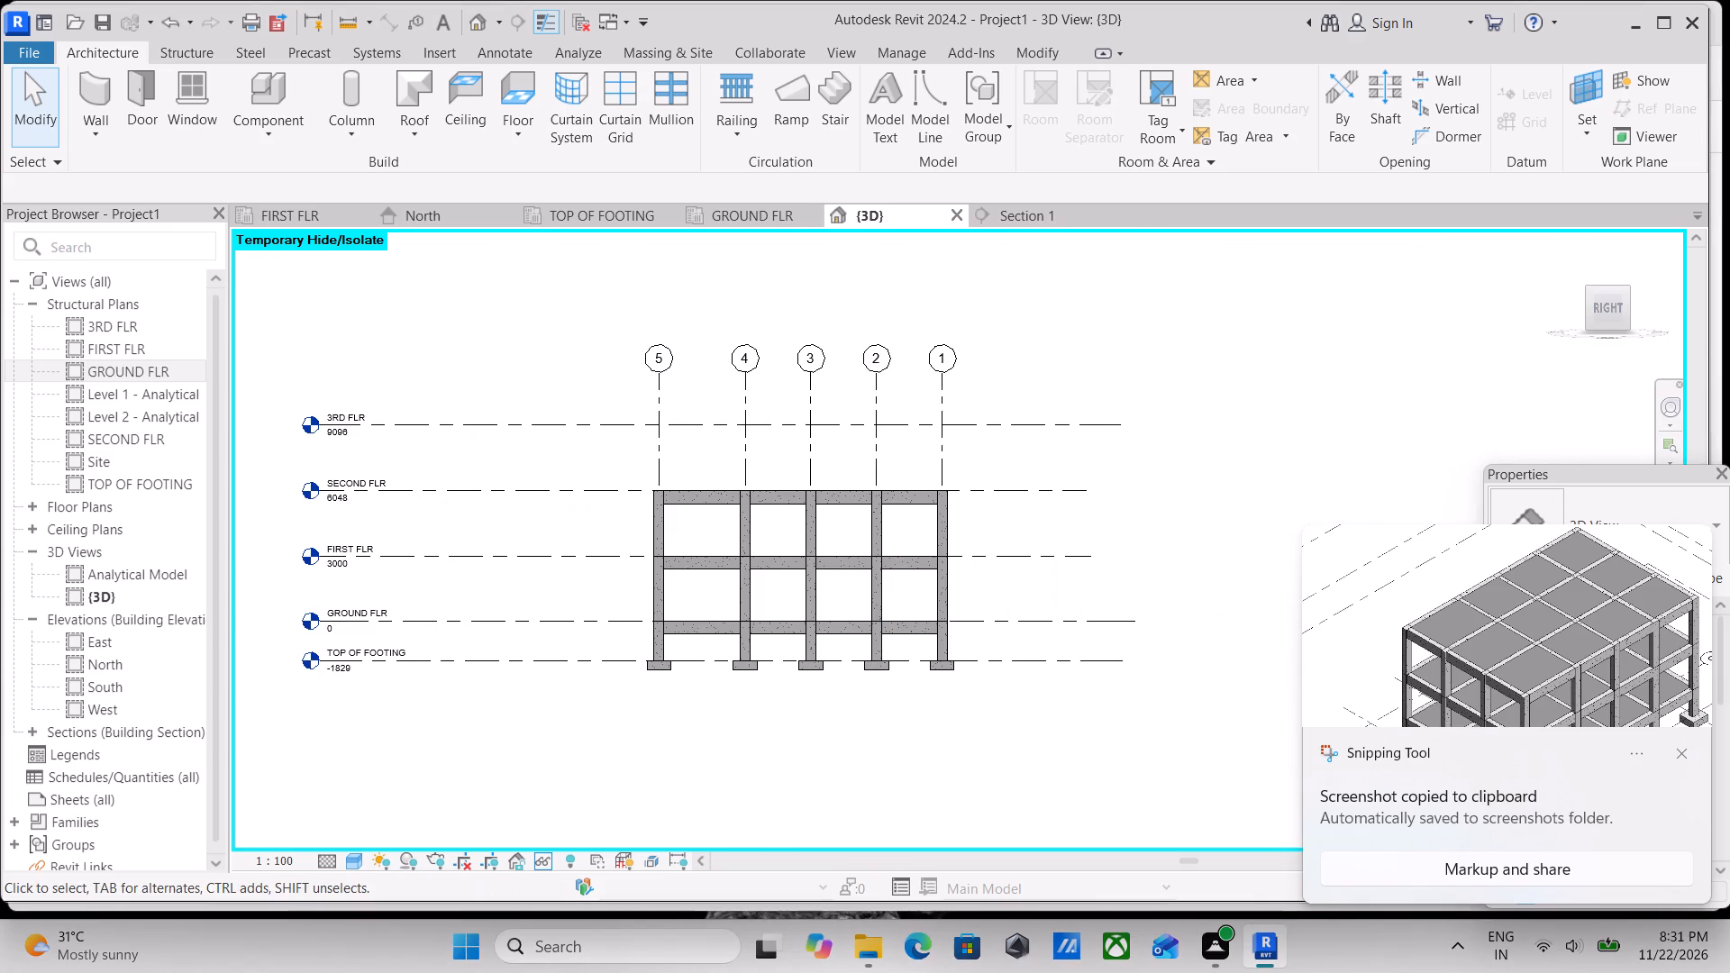
drag(578, 417, 994, 725)
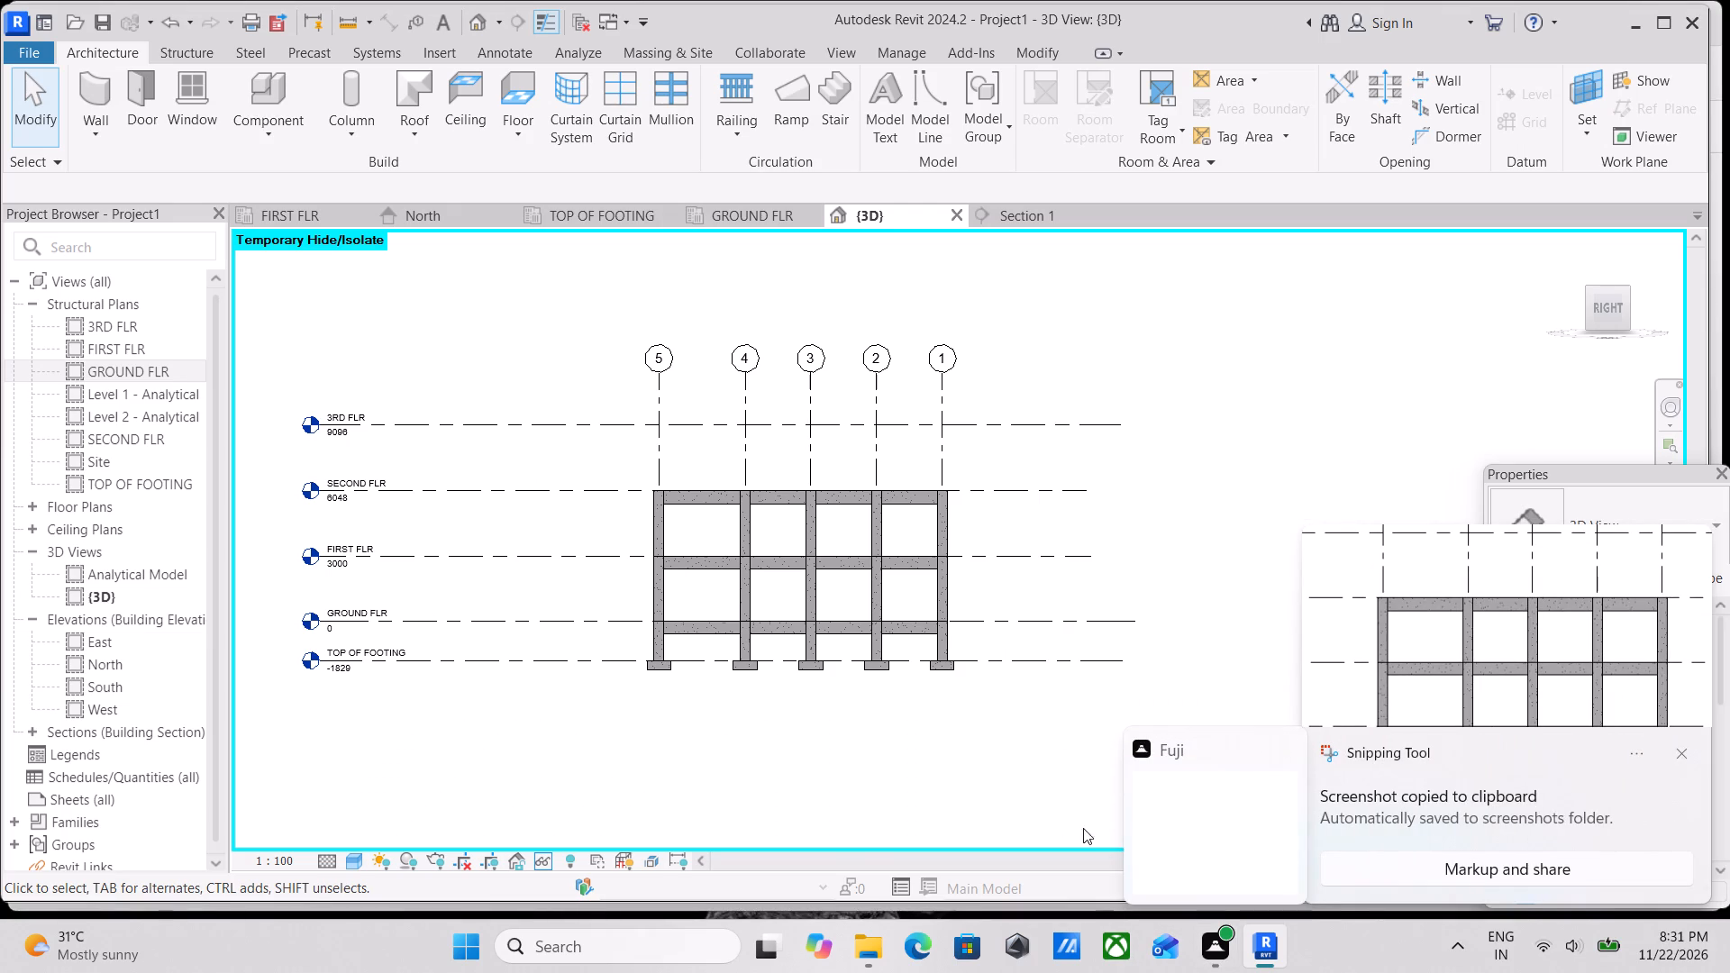
Save the project to the Desktop as a Revit project file named "revit project 66".
key(ctrl+s)
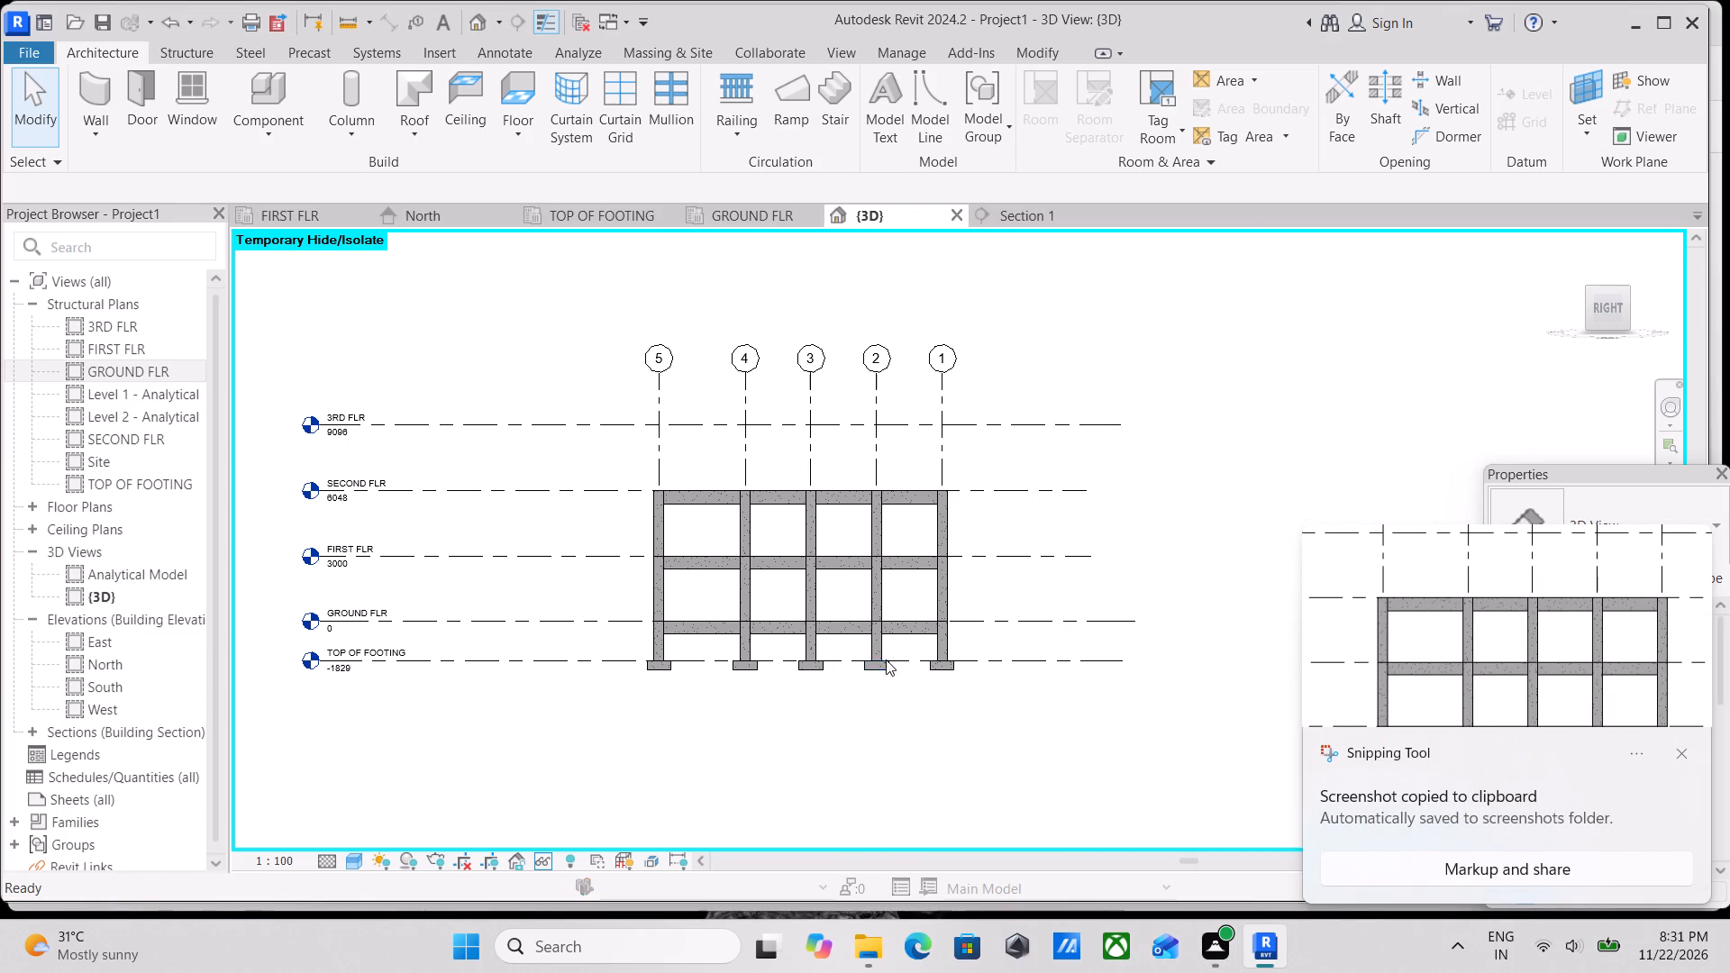
scroll(533, 476, down, 2)
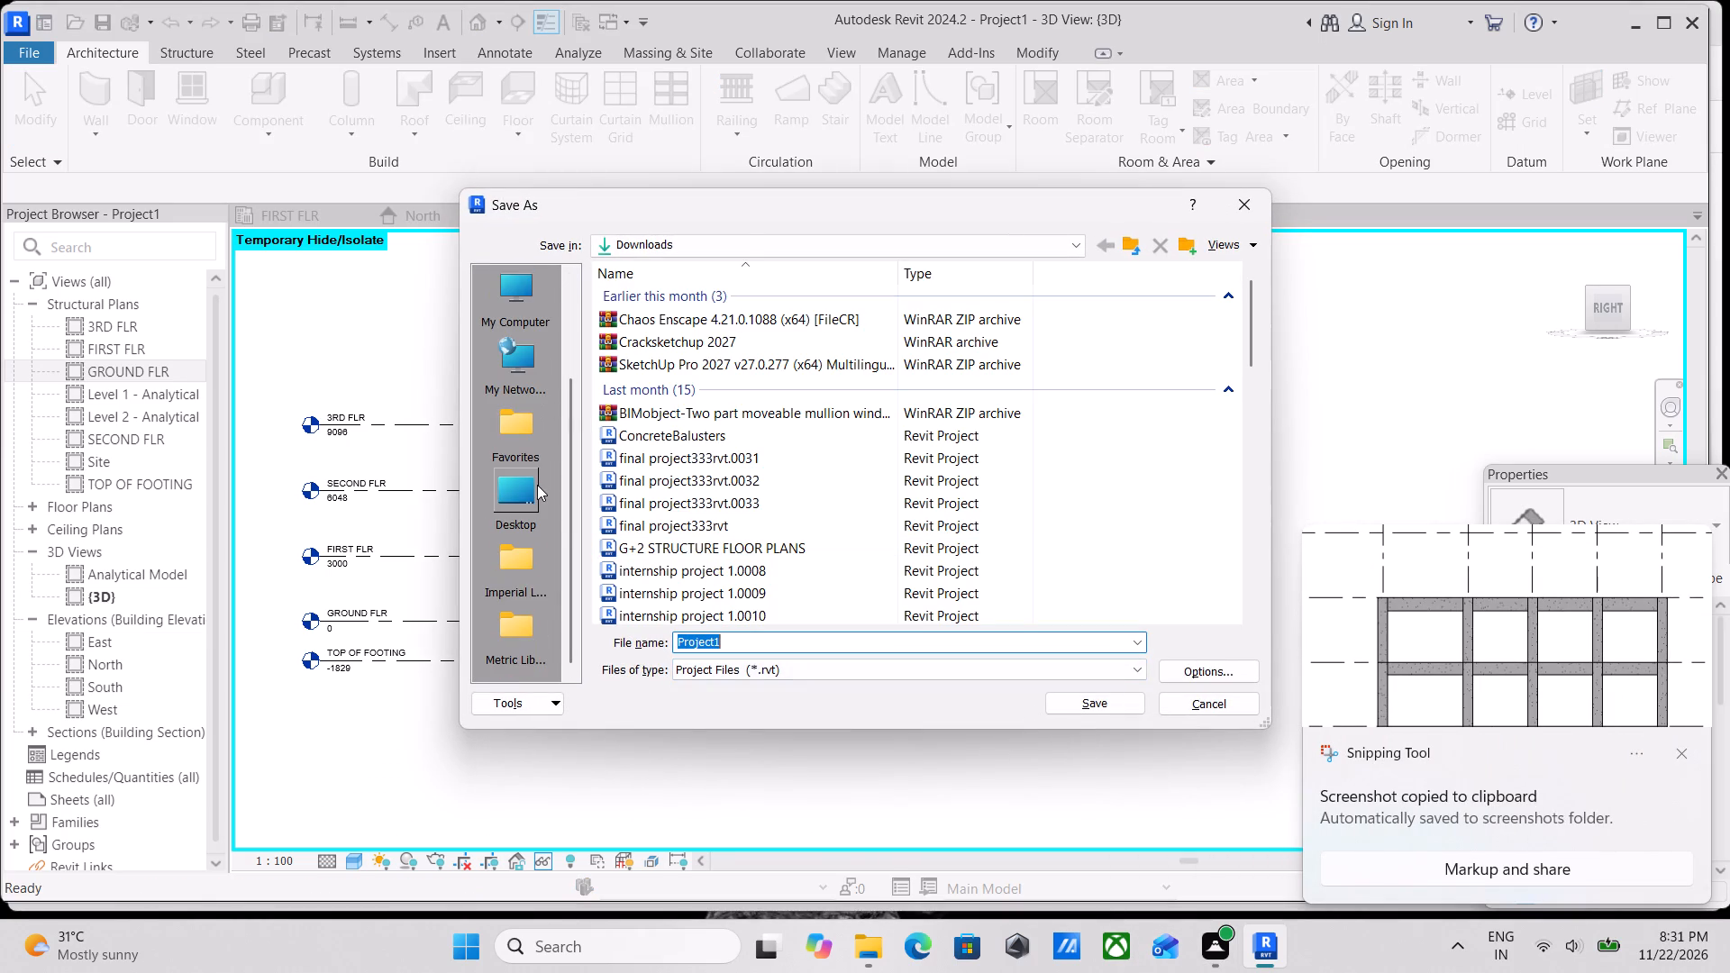
click(536, 481)
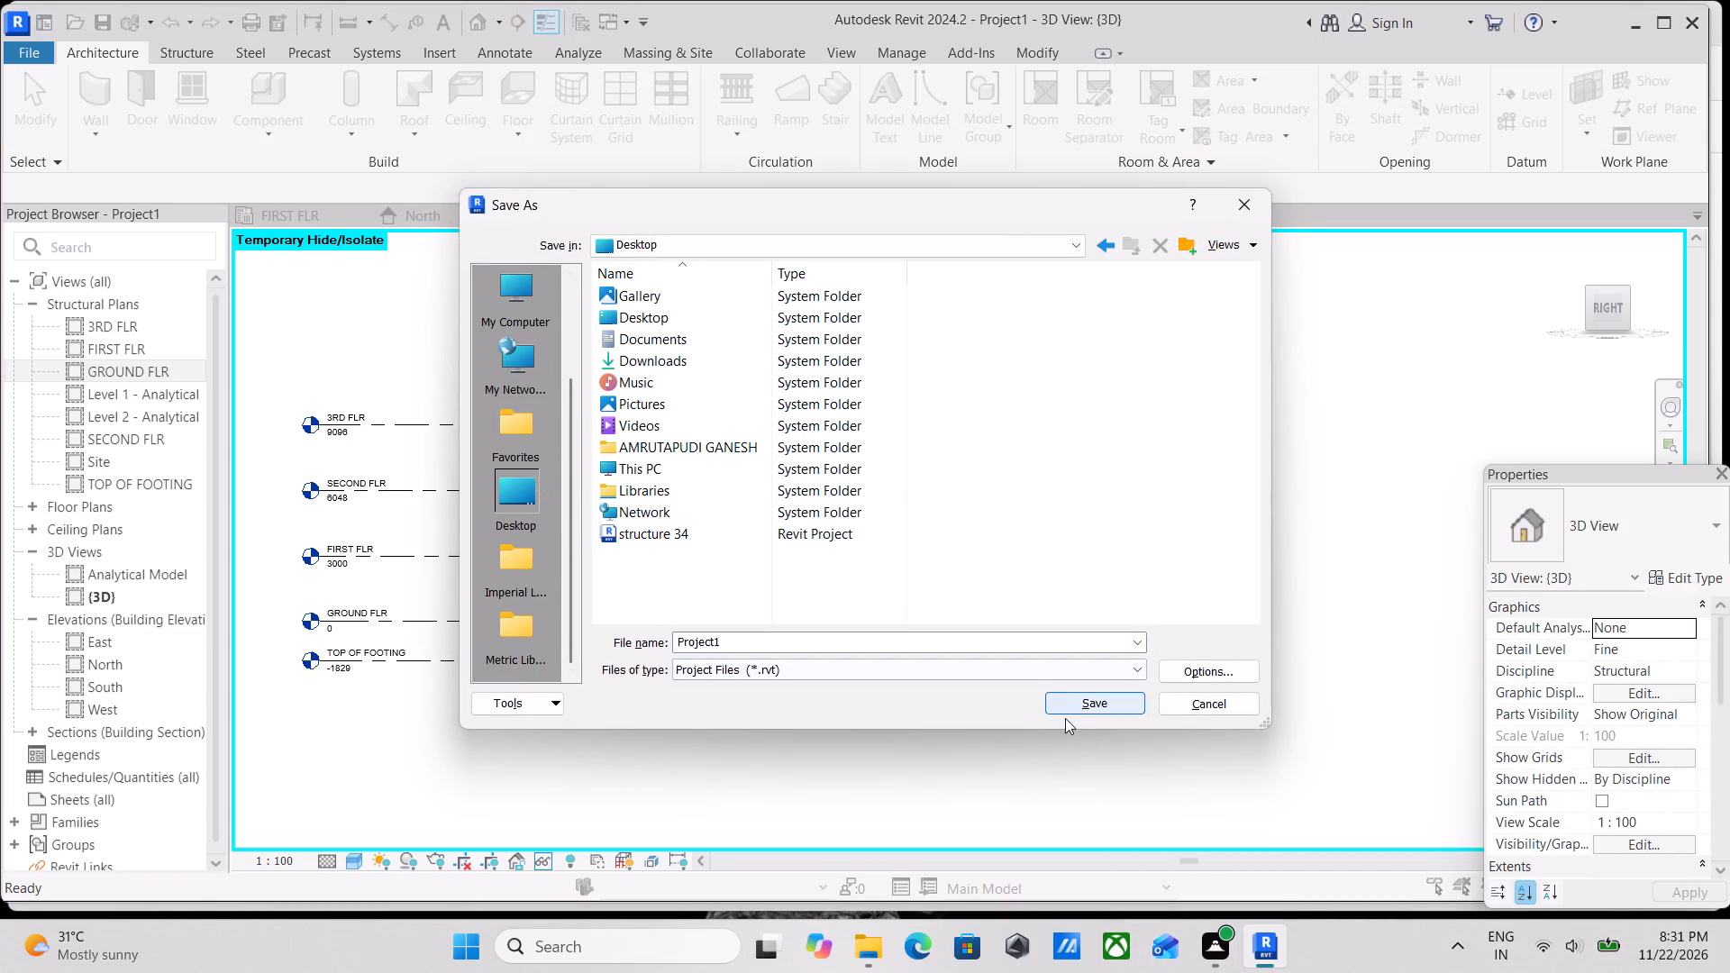
click(993, 643)
text(rev)
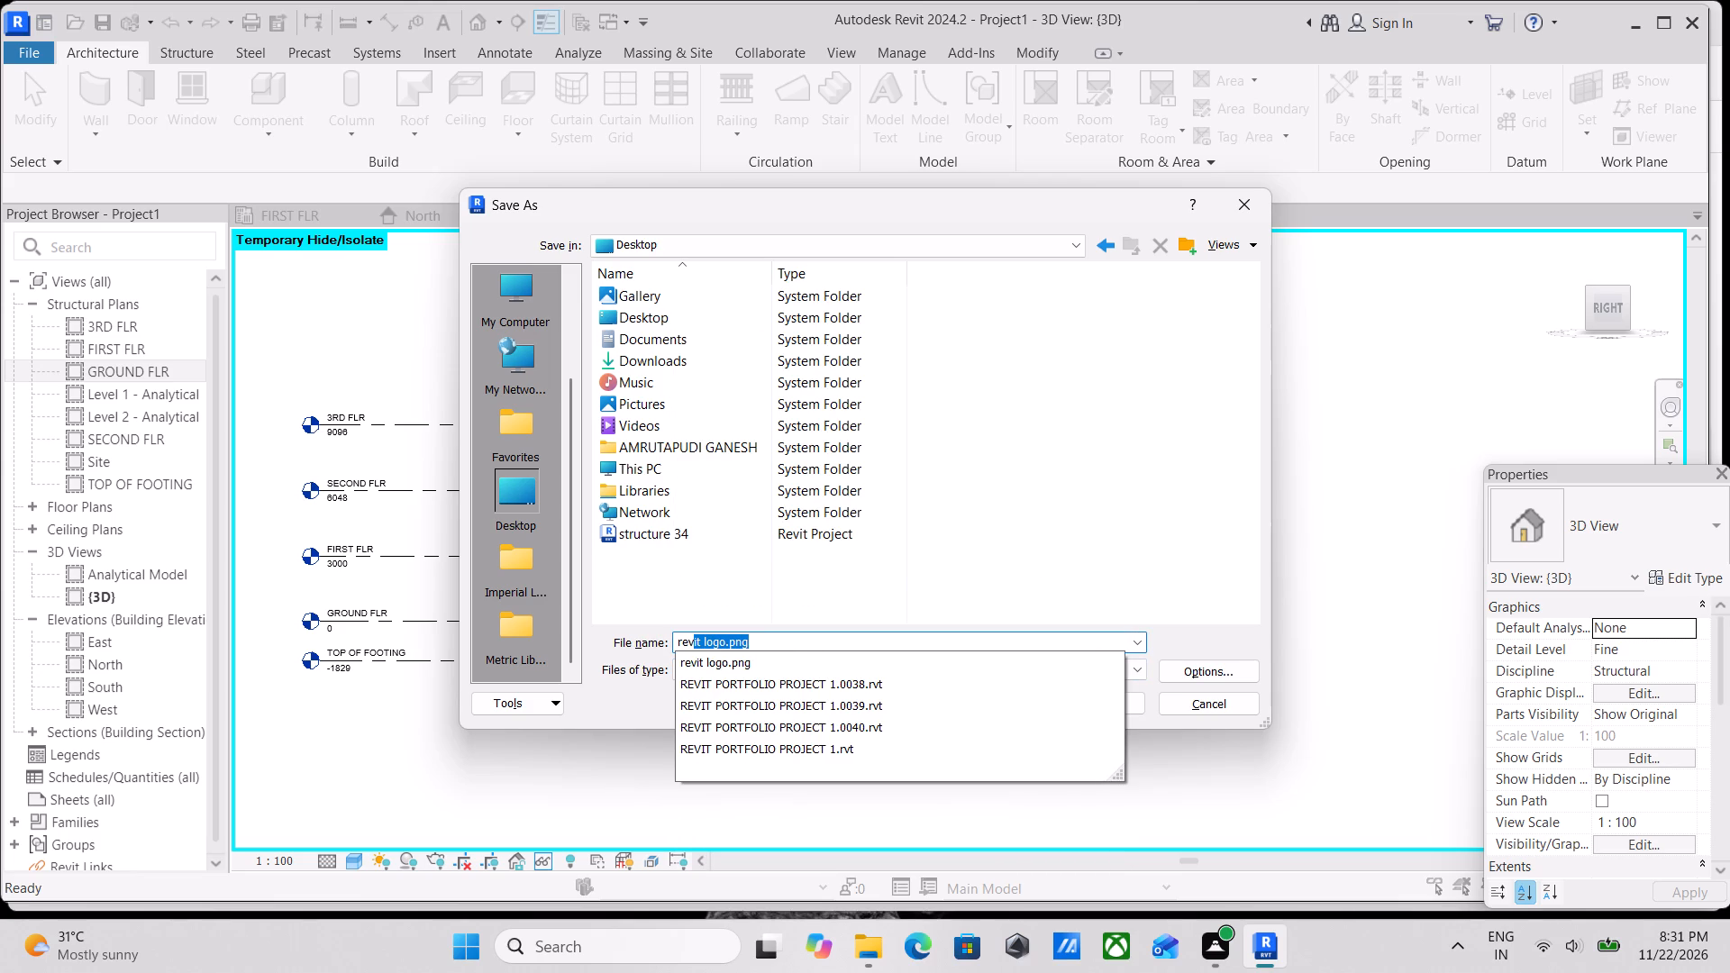
key(i)
text(t)
key(space)
text(pro)
key(j)
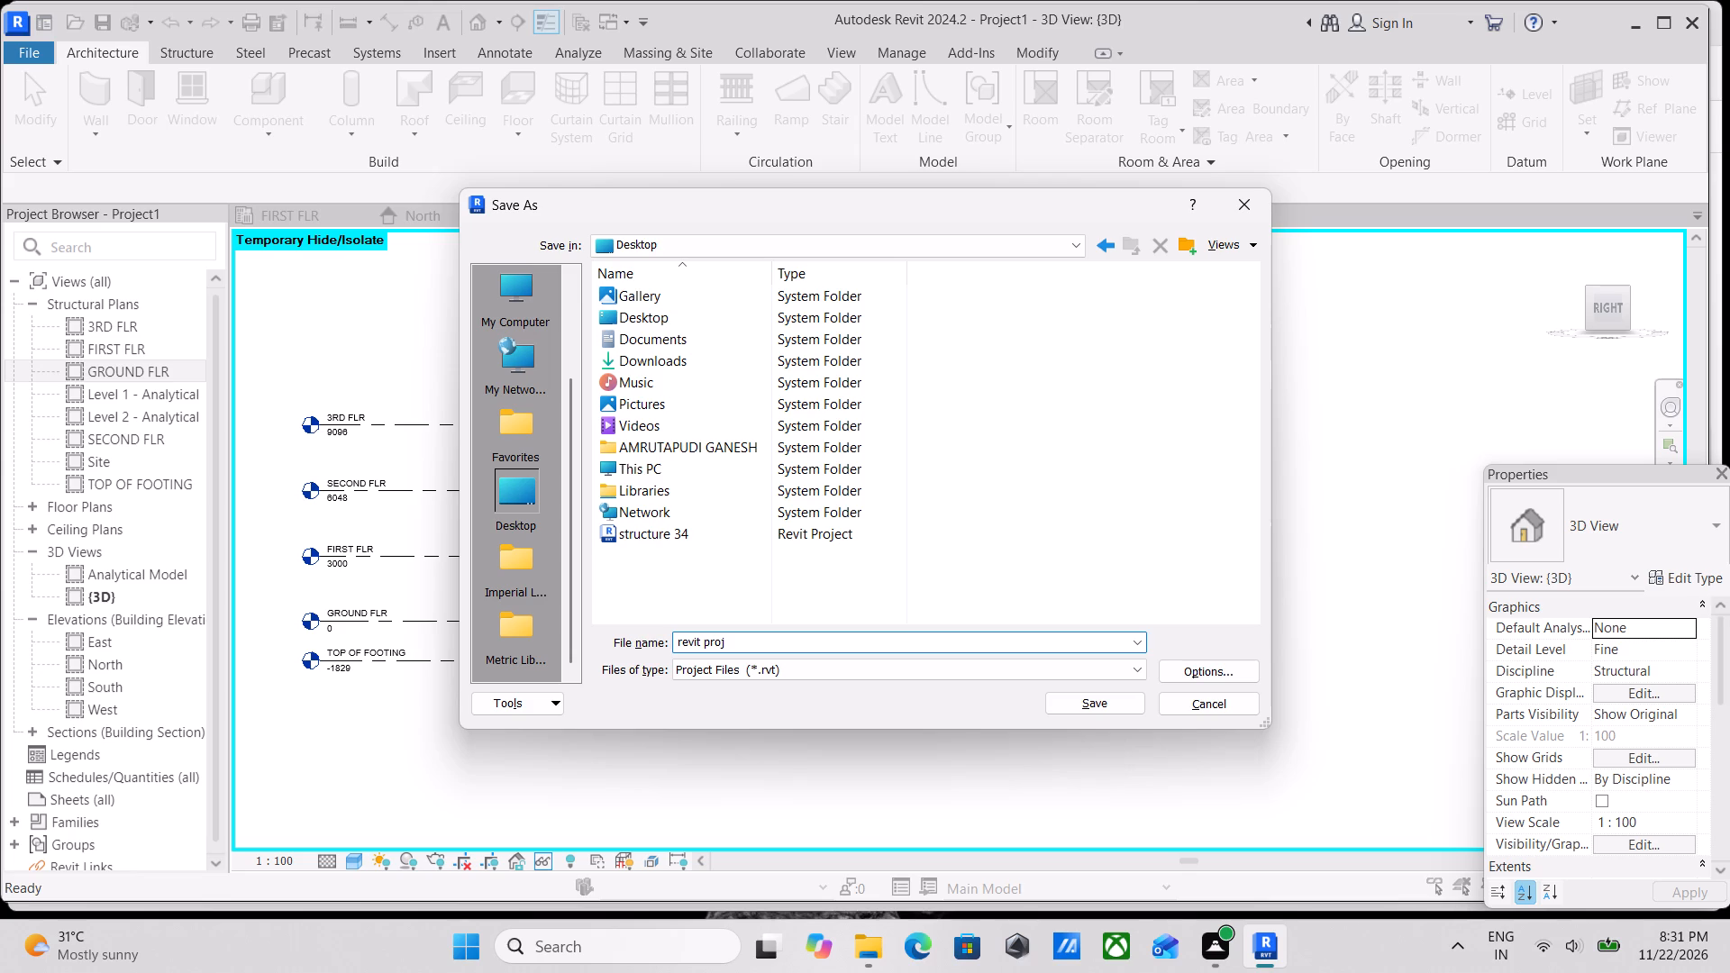
text(ect)
key(space)
text(66)
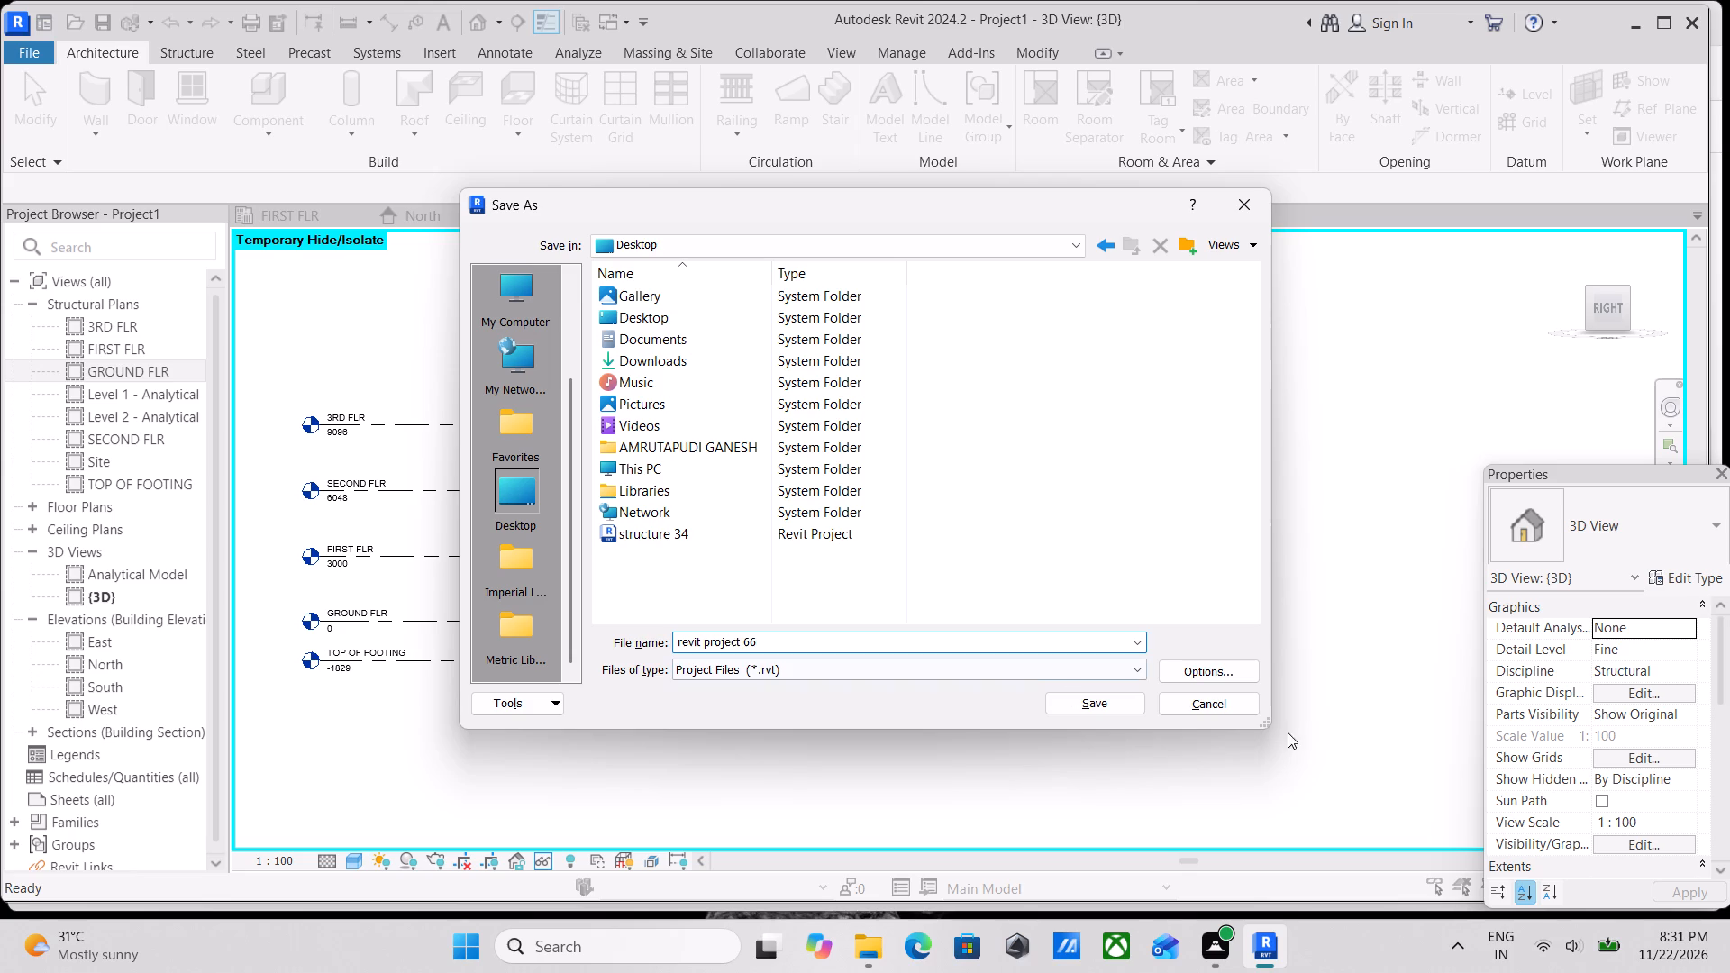
click(1123, 700)
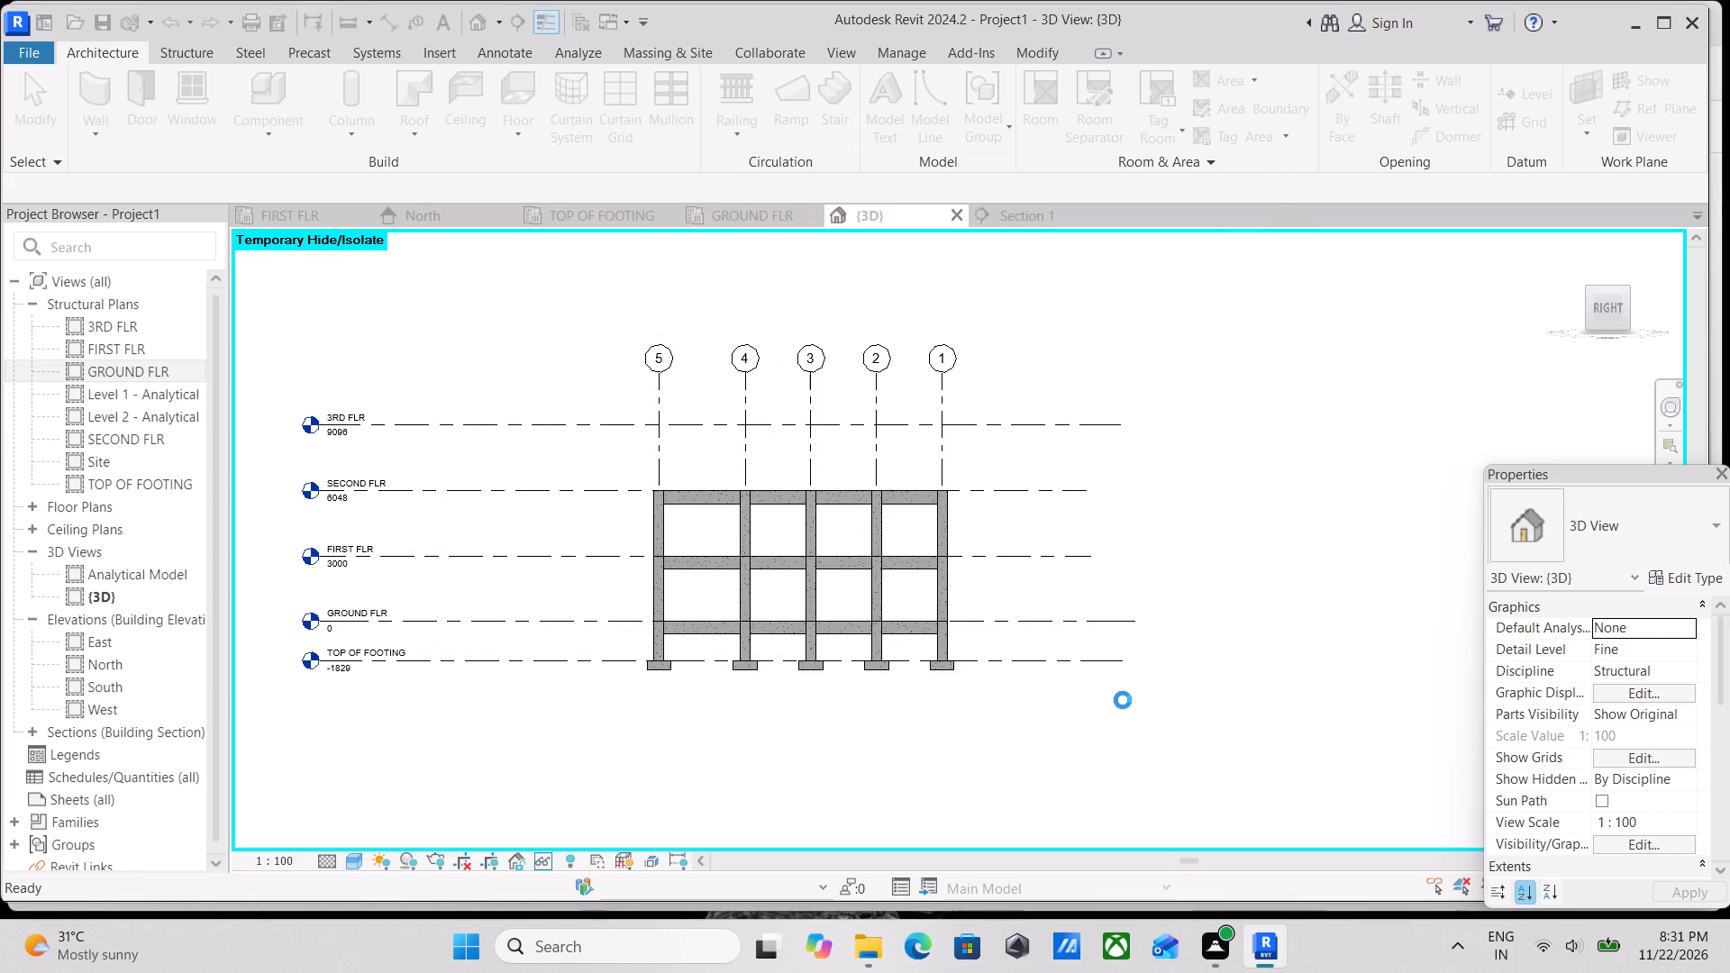